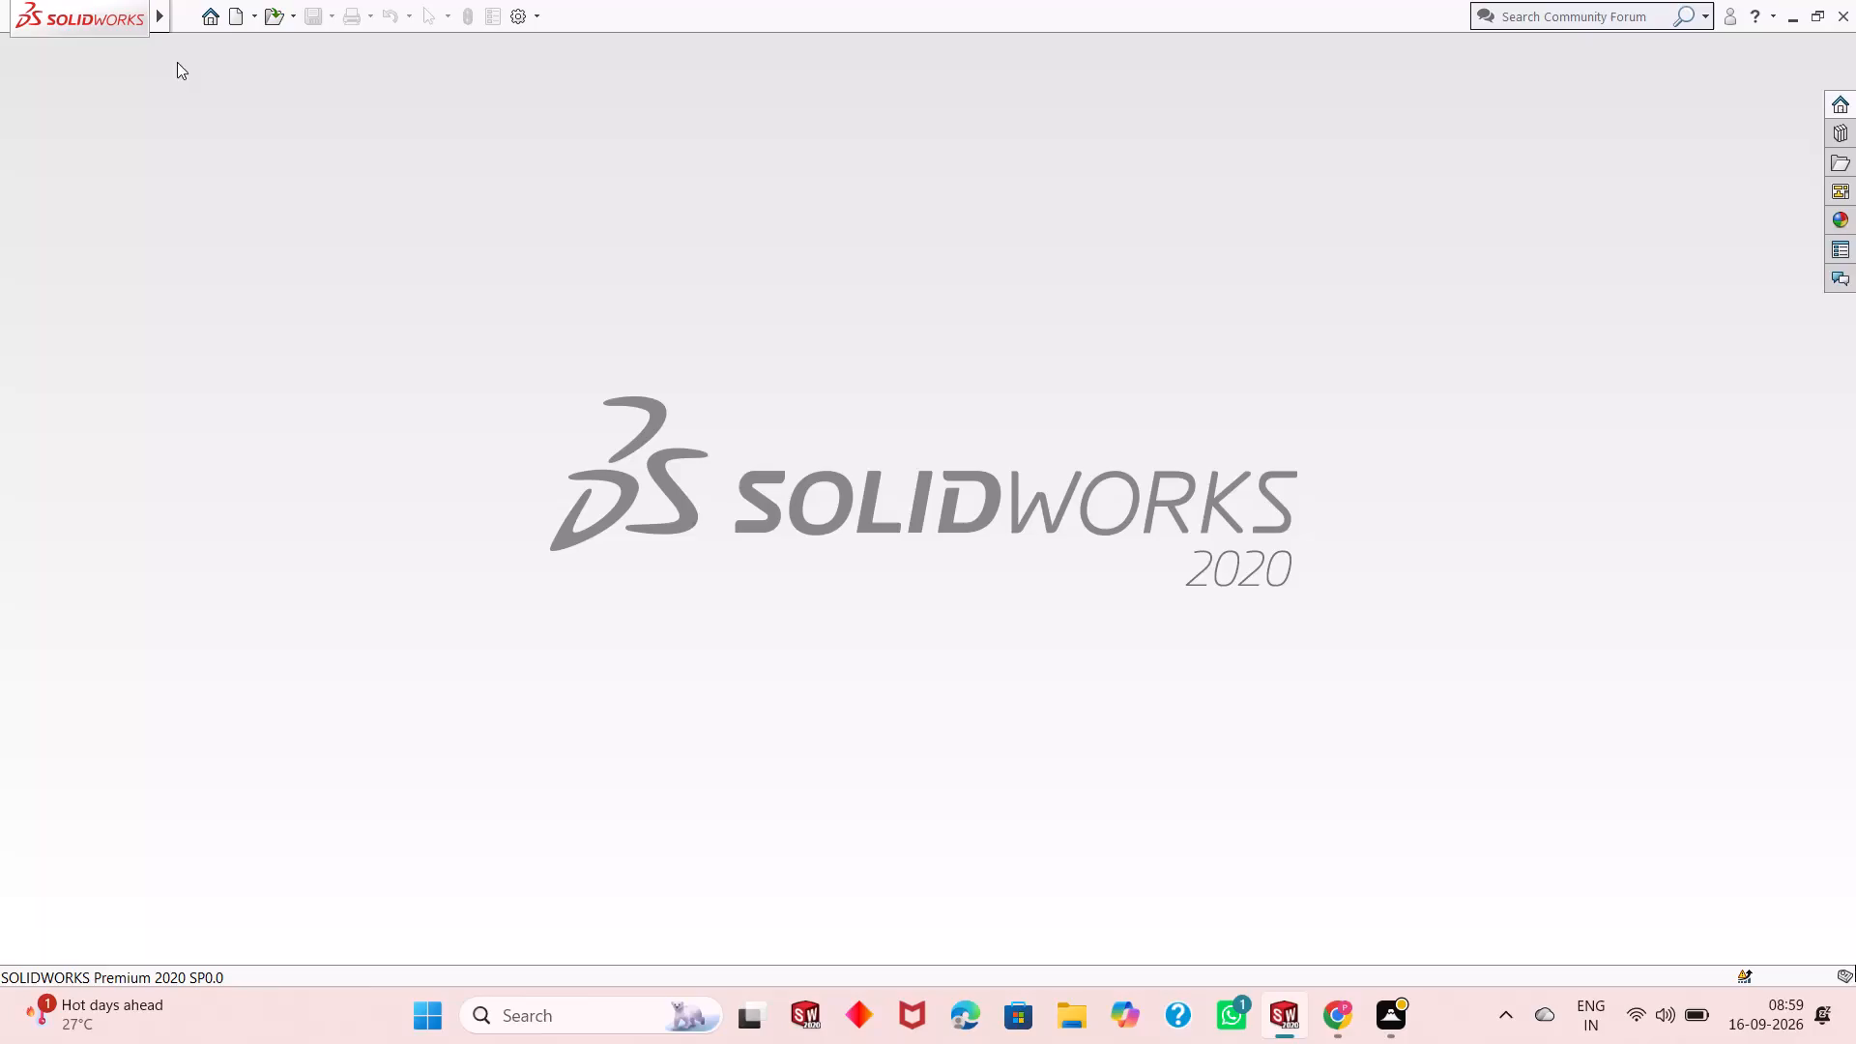
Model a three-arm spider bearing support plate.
Create a new part document.
left_click(237, 23)
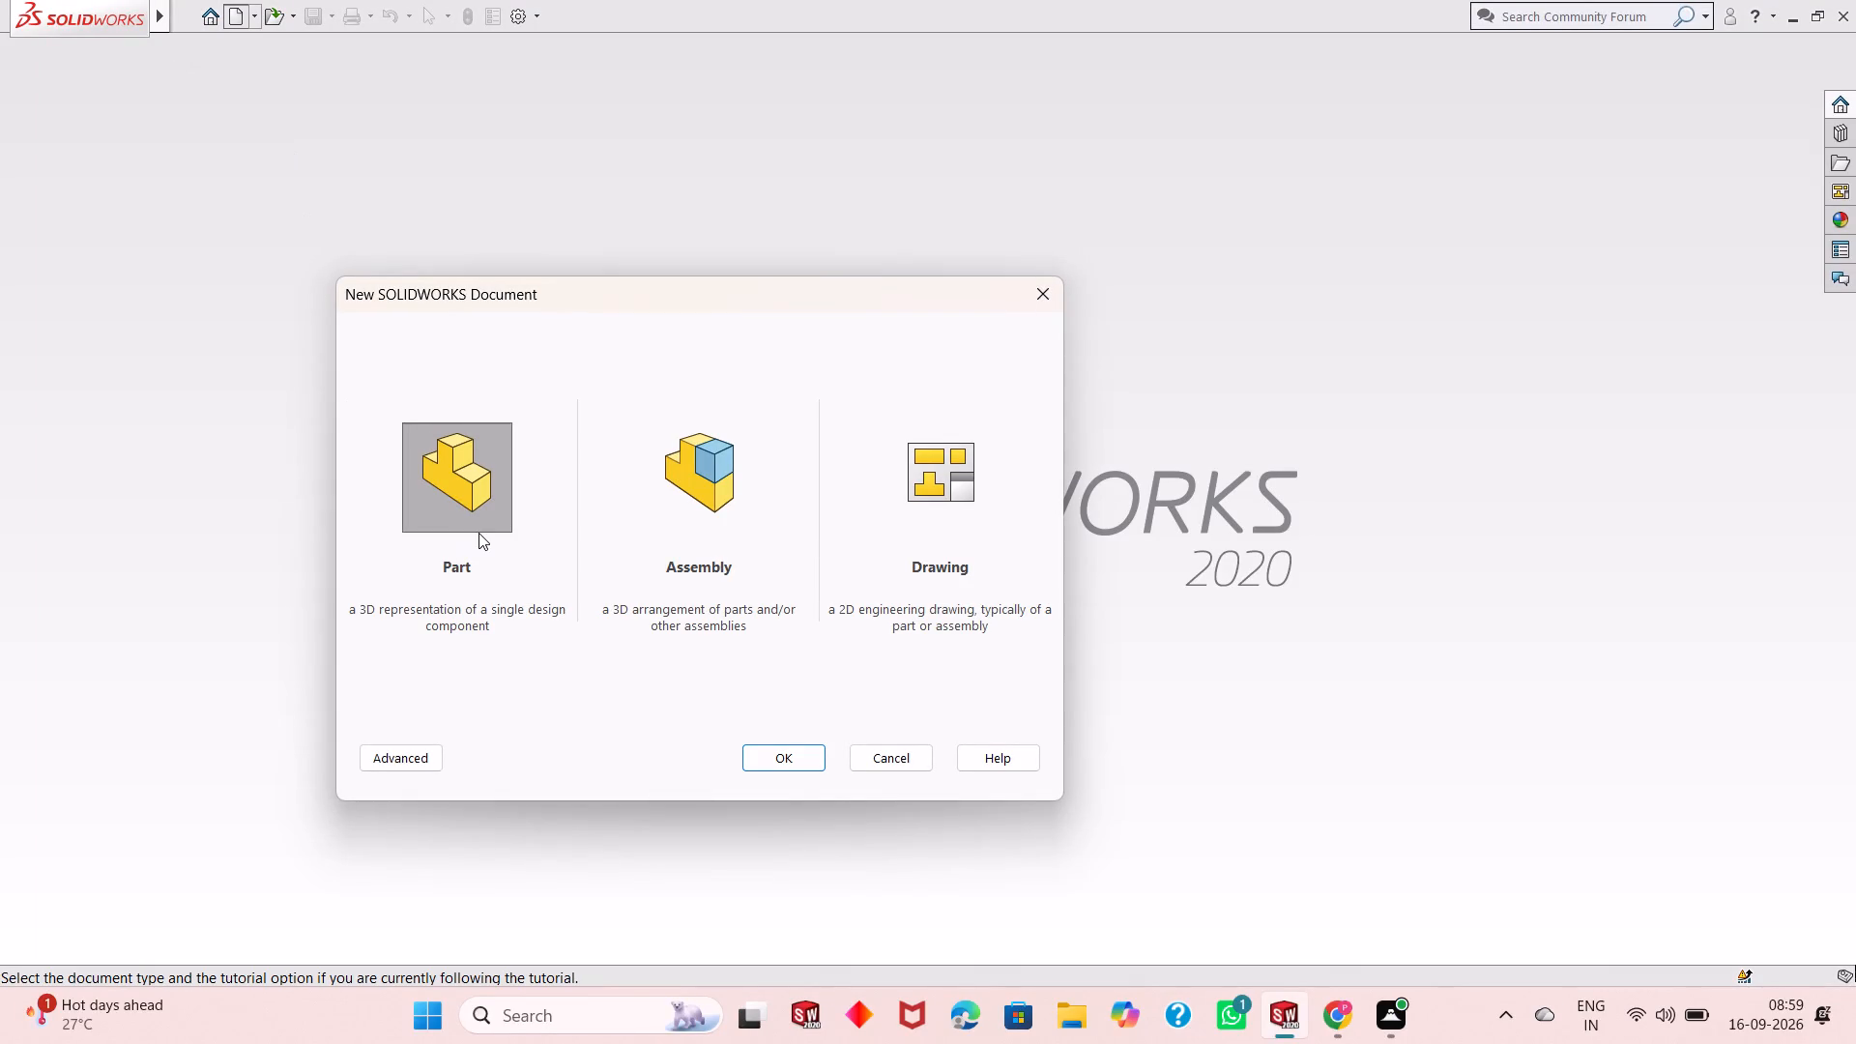
double_click(478, 533)
double_click(477, 488)
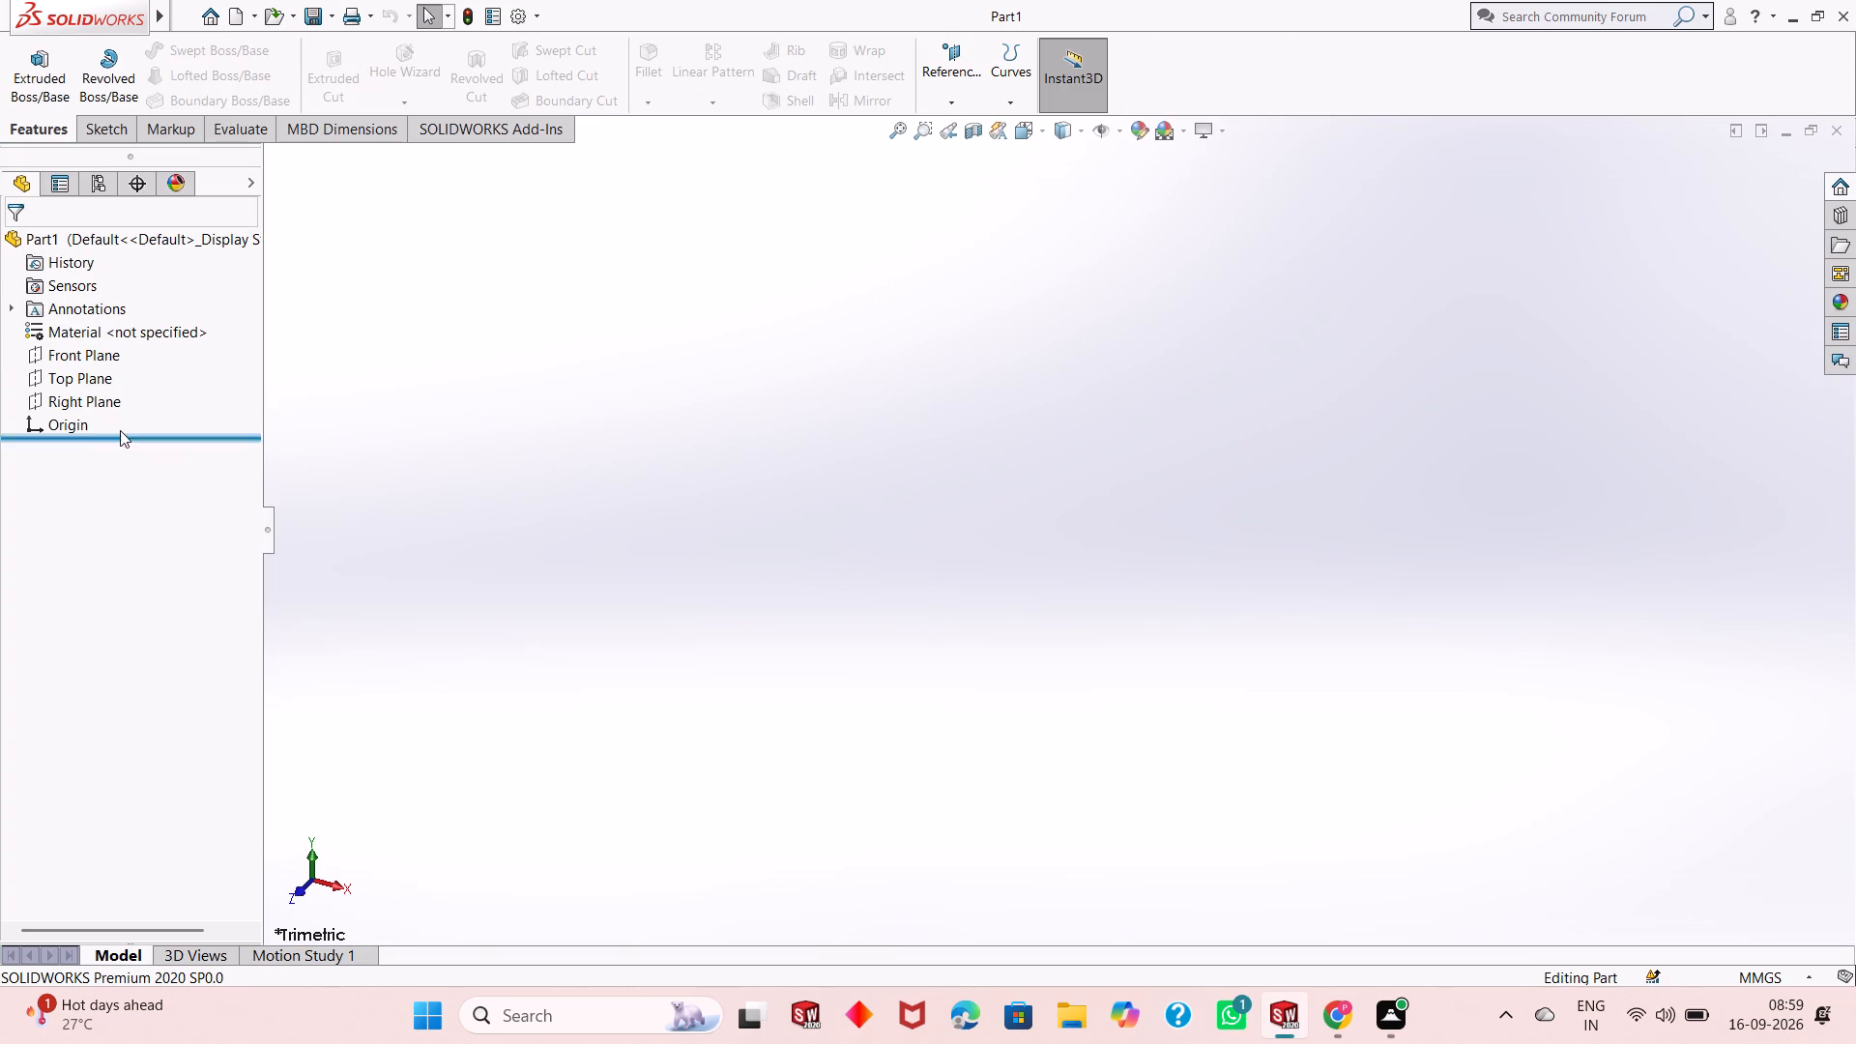
Start a sketch on the Top Plane and draw a circle centred on the origin with a radius of about 34 mm.
left_click(96, 384)
left_click(116, 360)
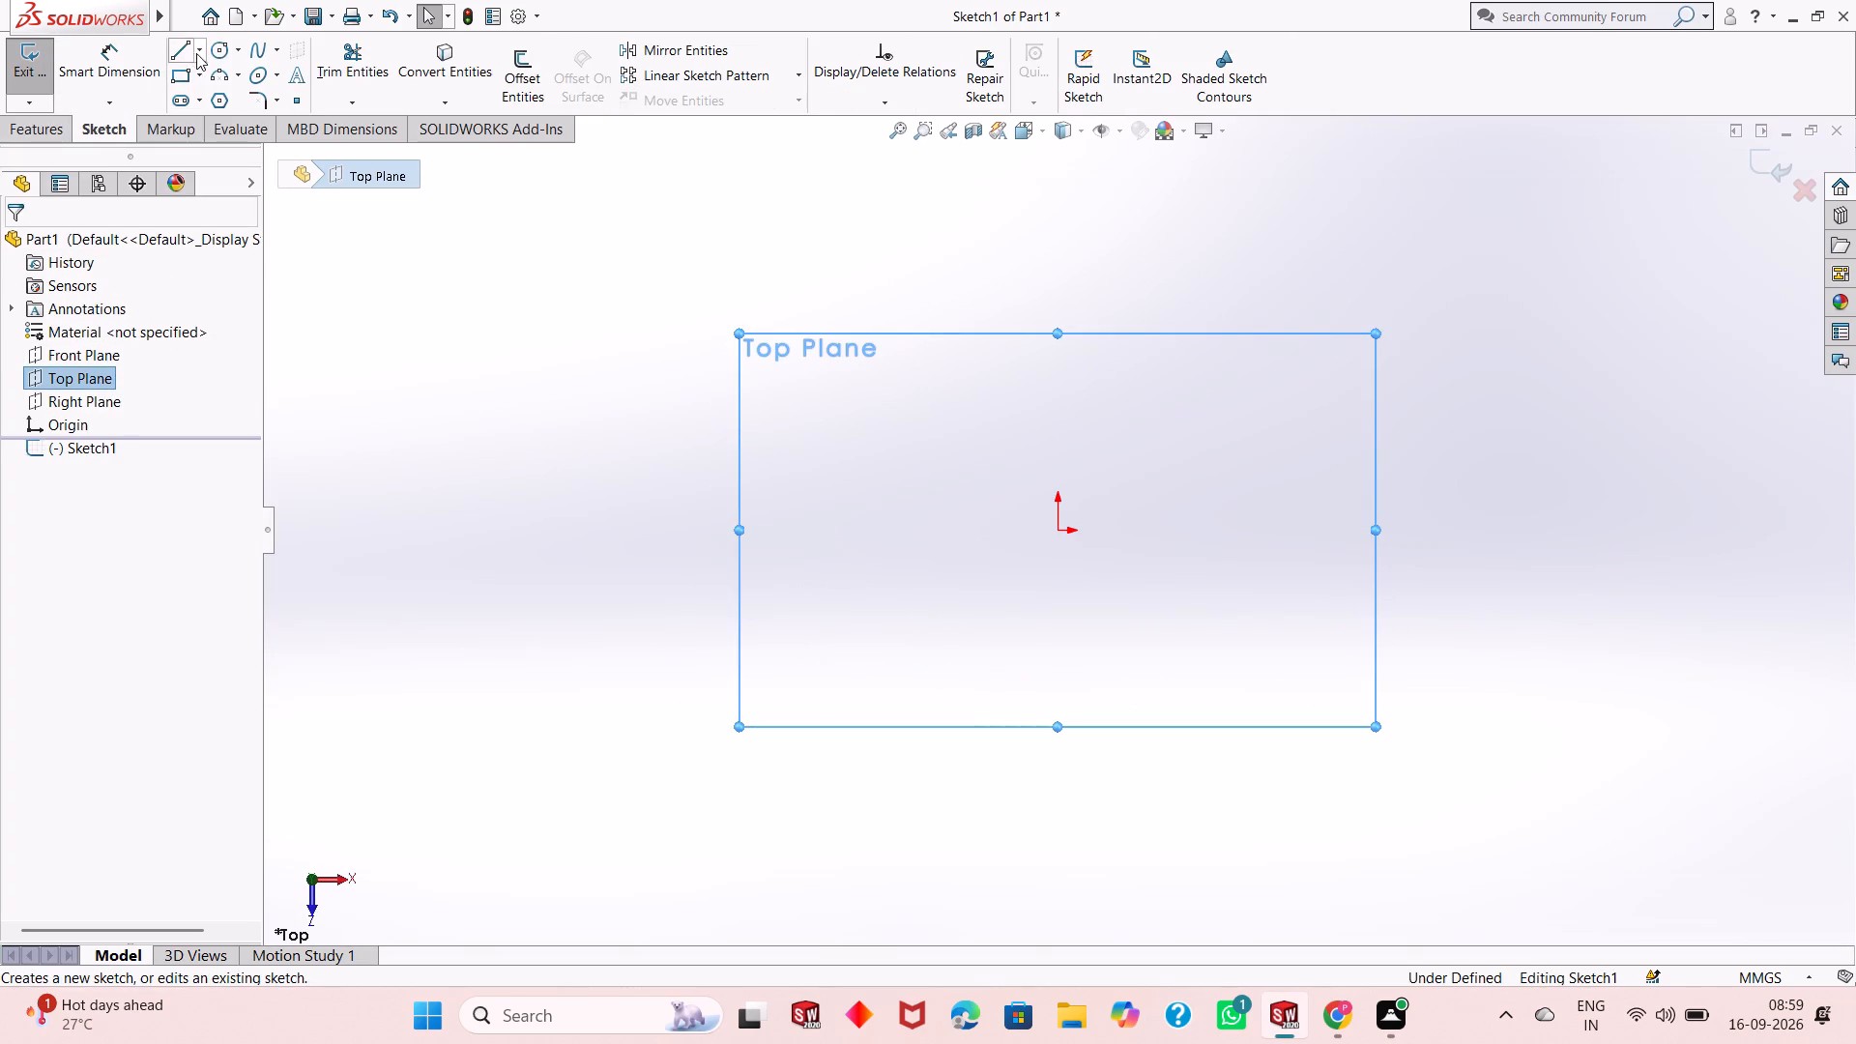
left_click(219, 53)
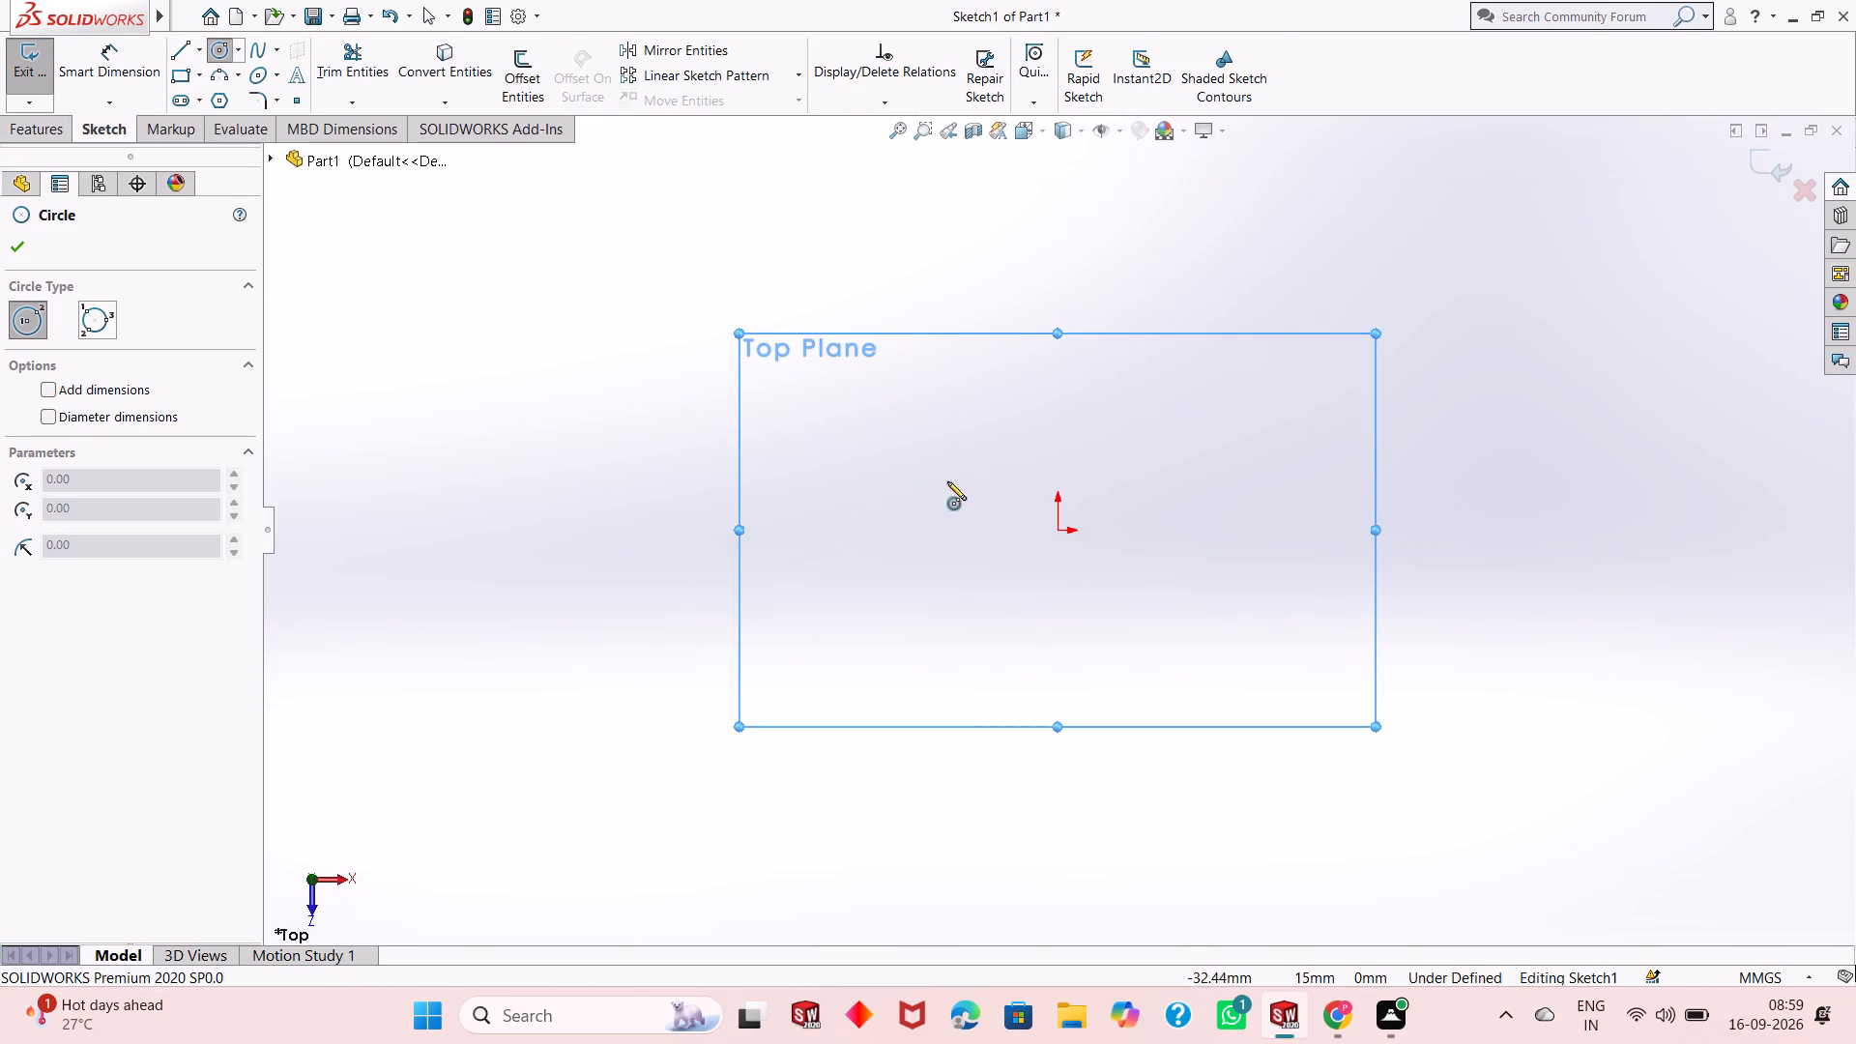
left_click(1059, 533)
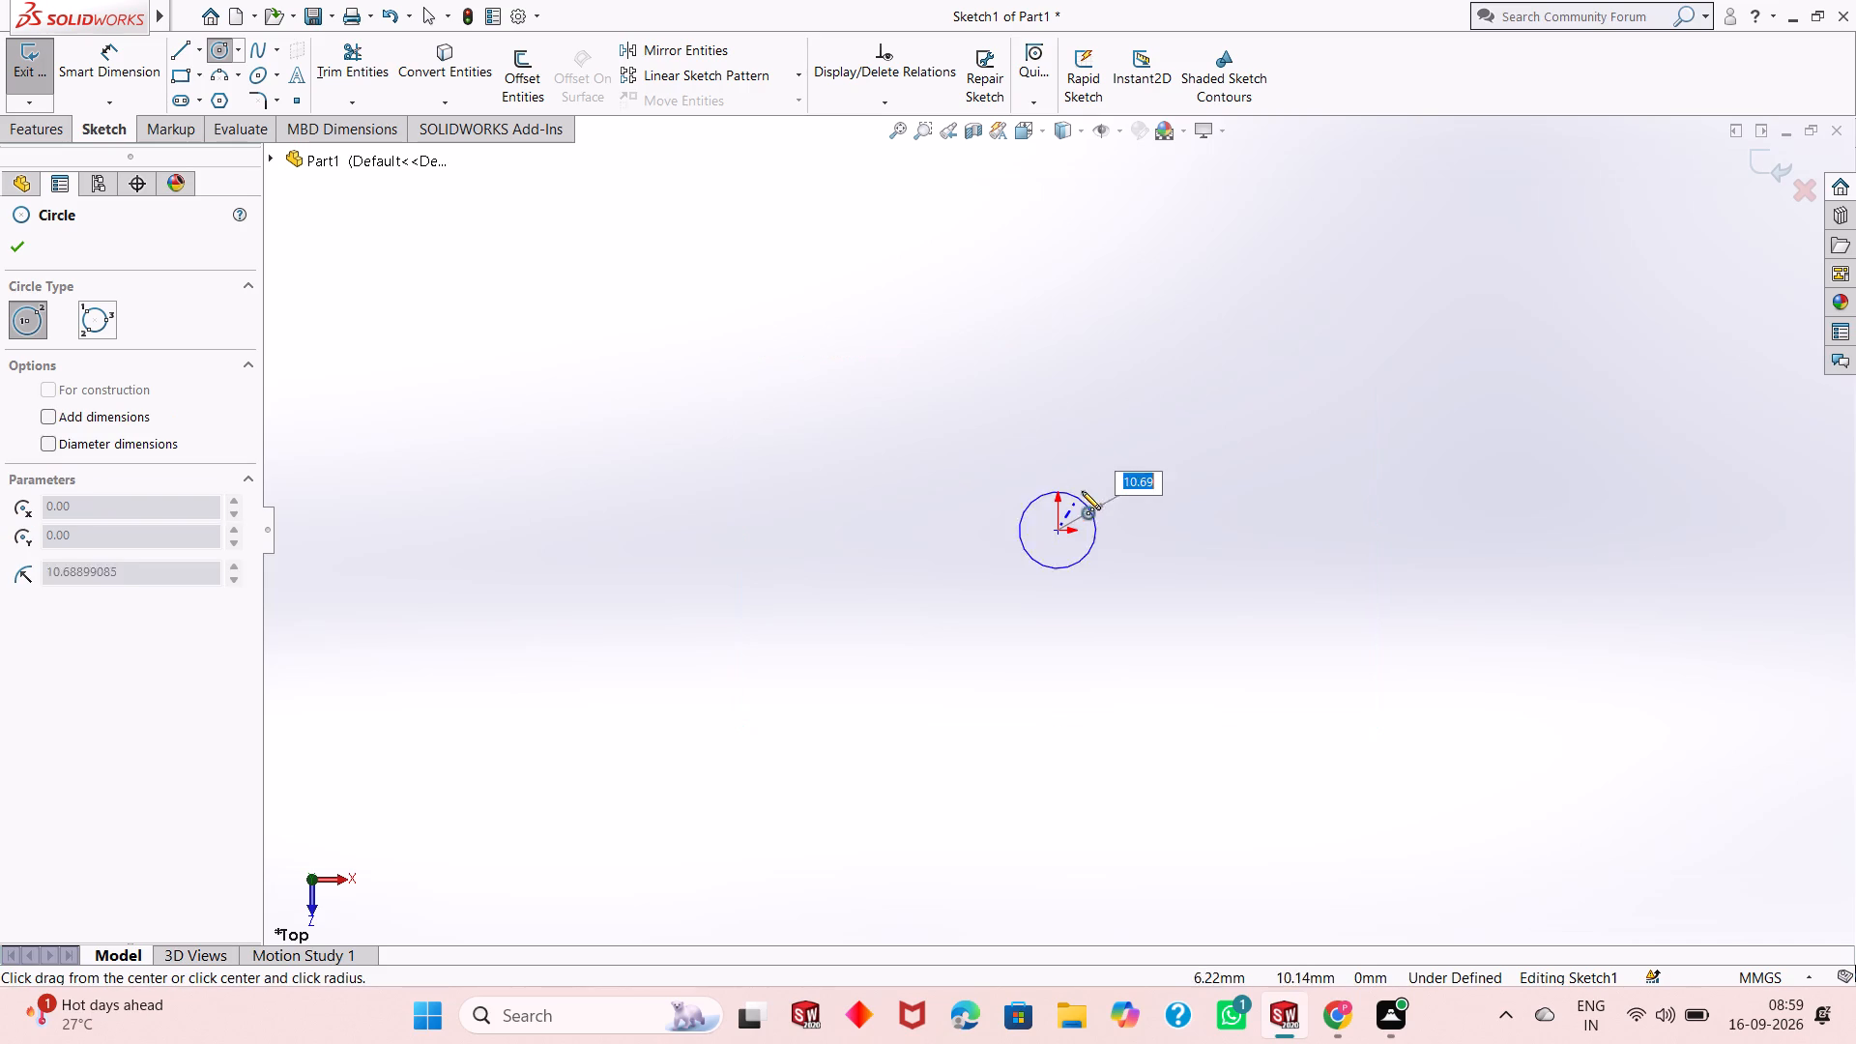
left_click(1137, 439)
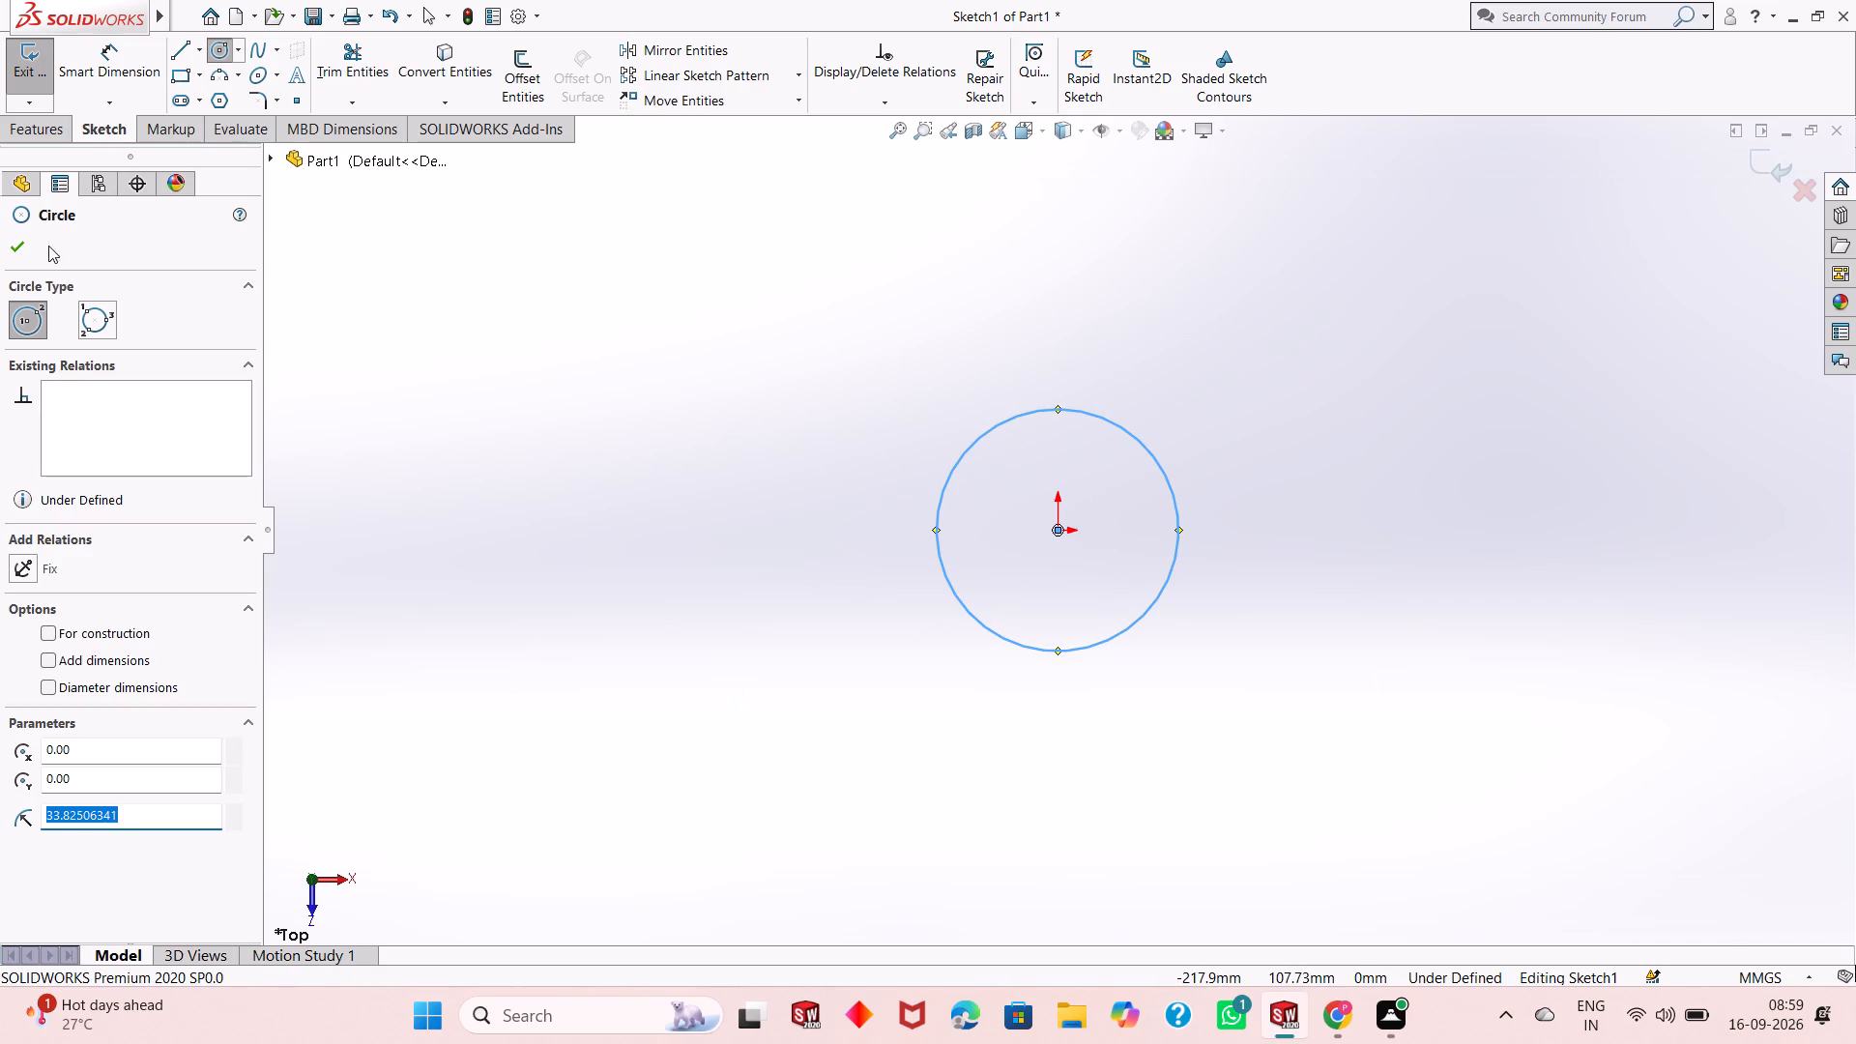
left_click(13, 251)
Dimension the circle's diameter and set it to 70 mm.
left_click(87, 69)
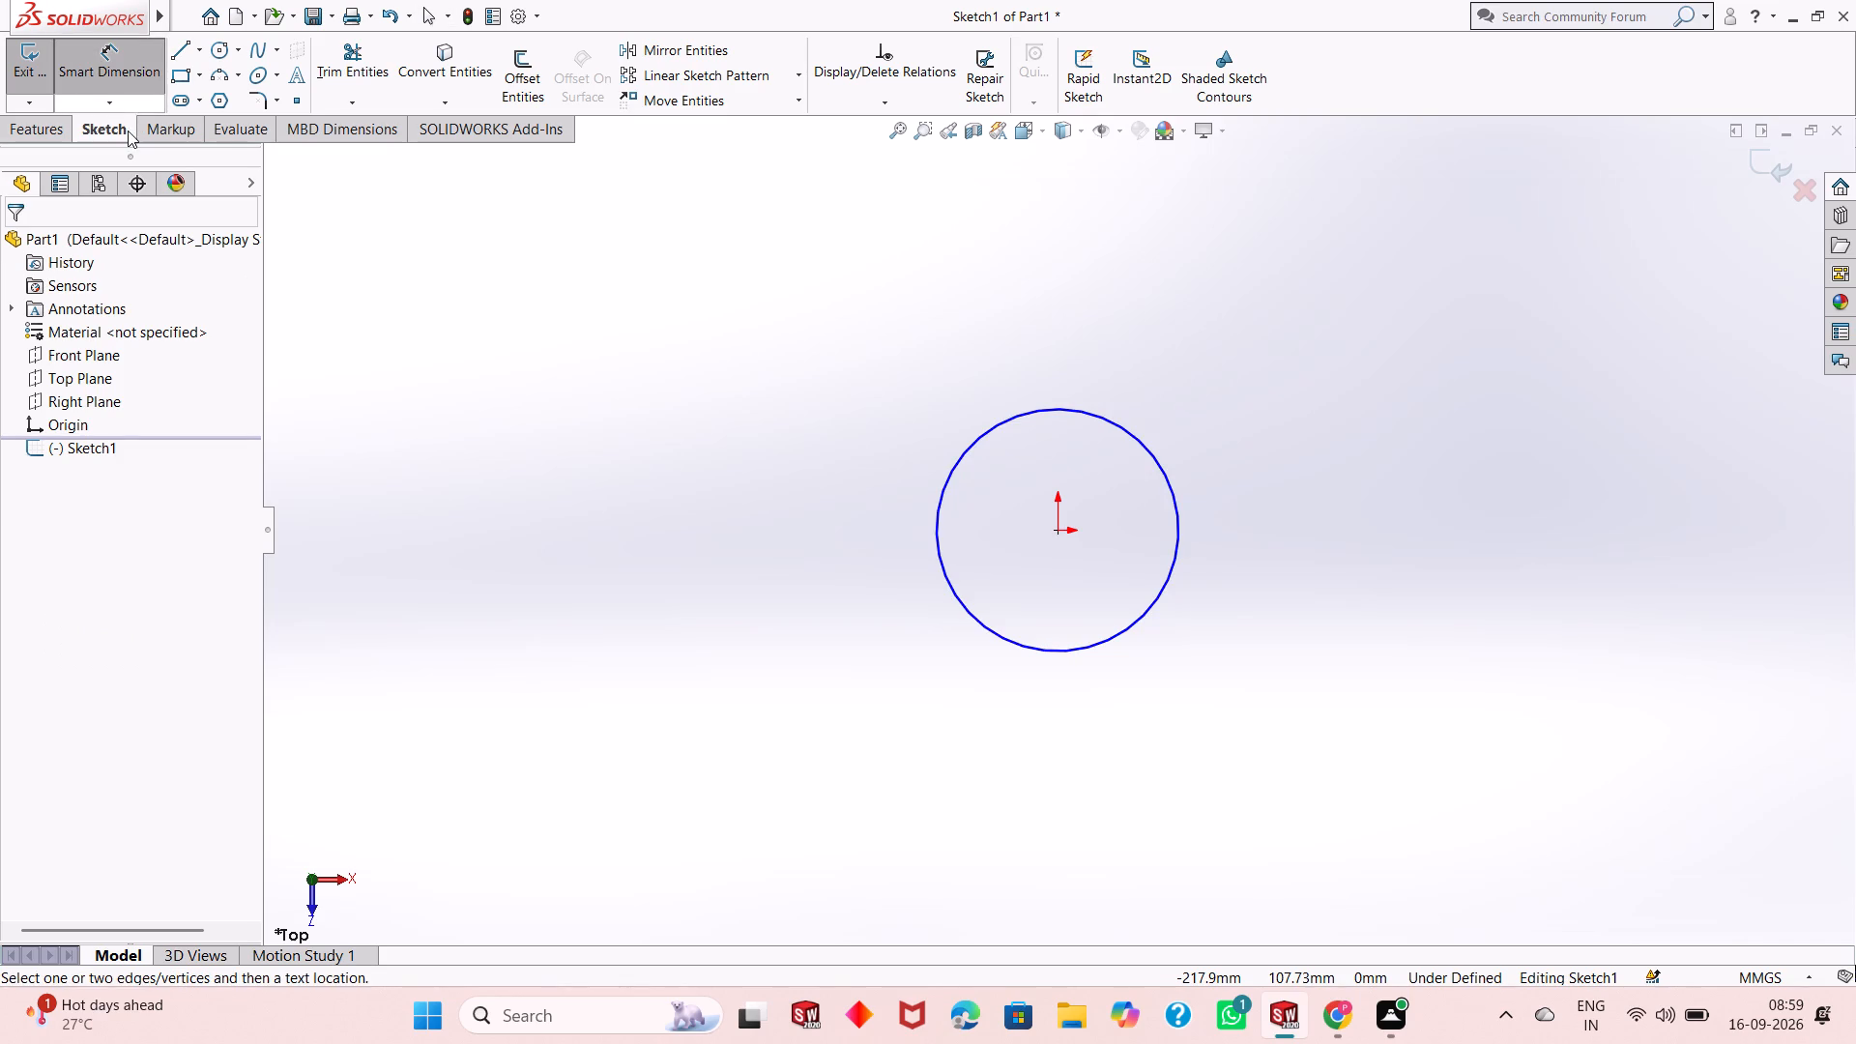
left_click(964, 607)
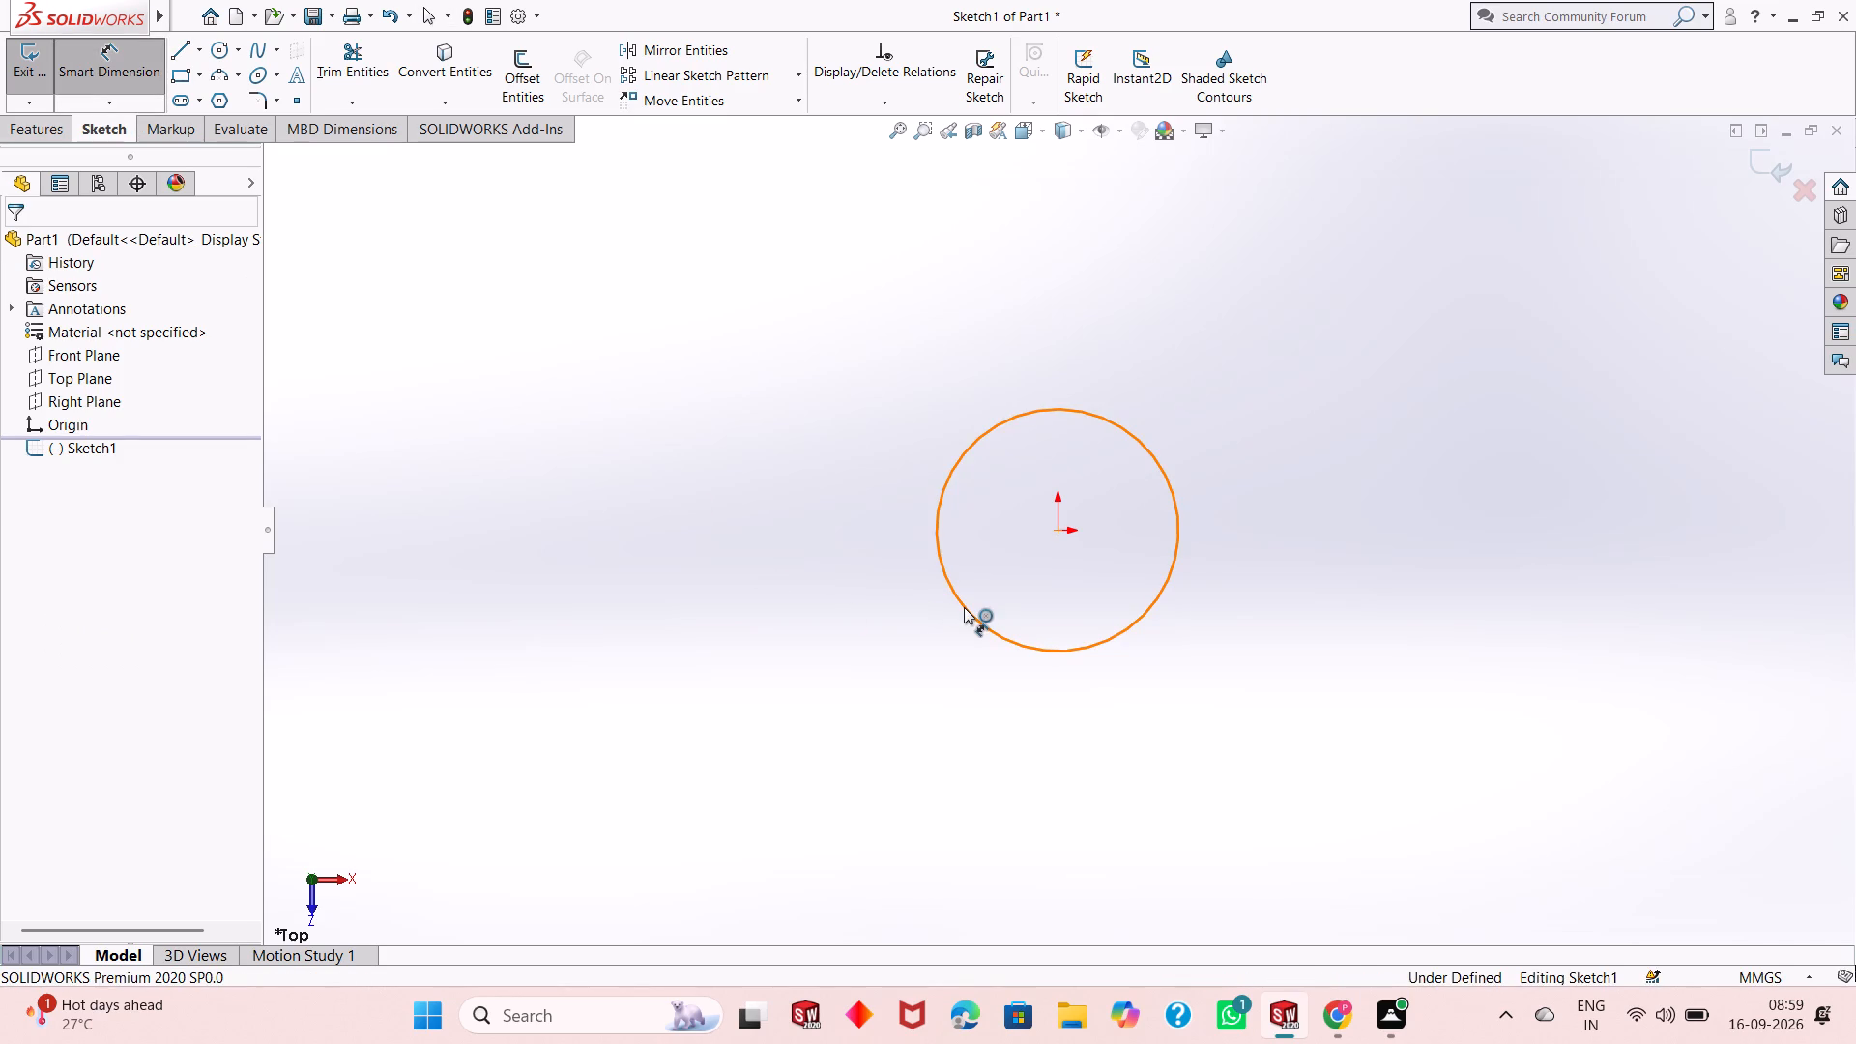
left_click(716, 770)
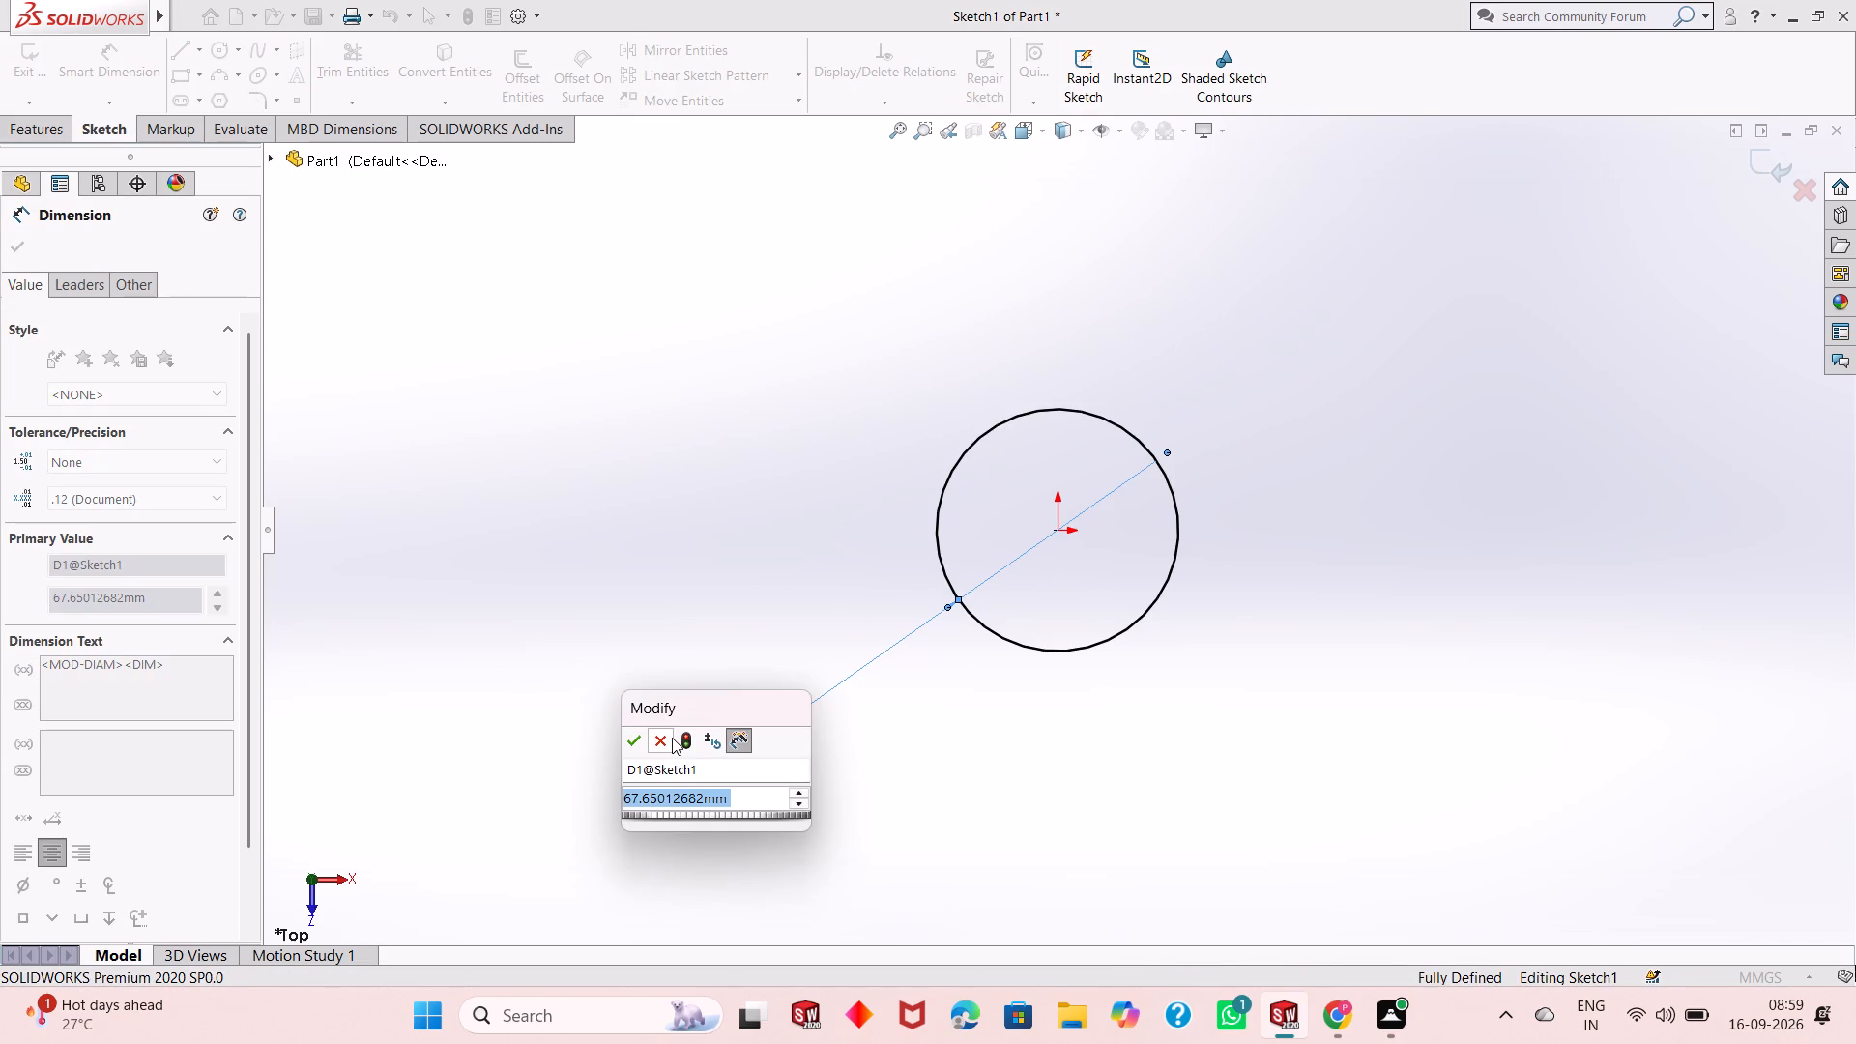
type("70")
key("Return")
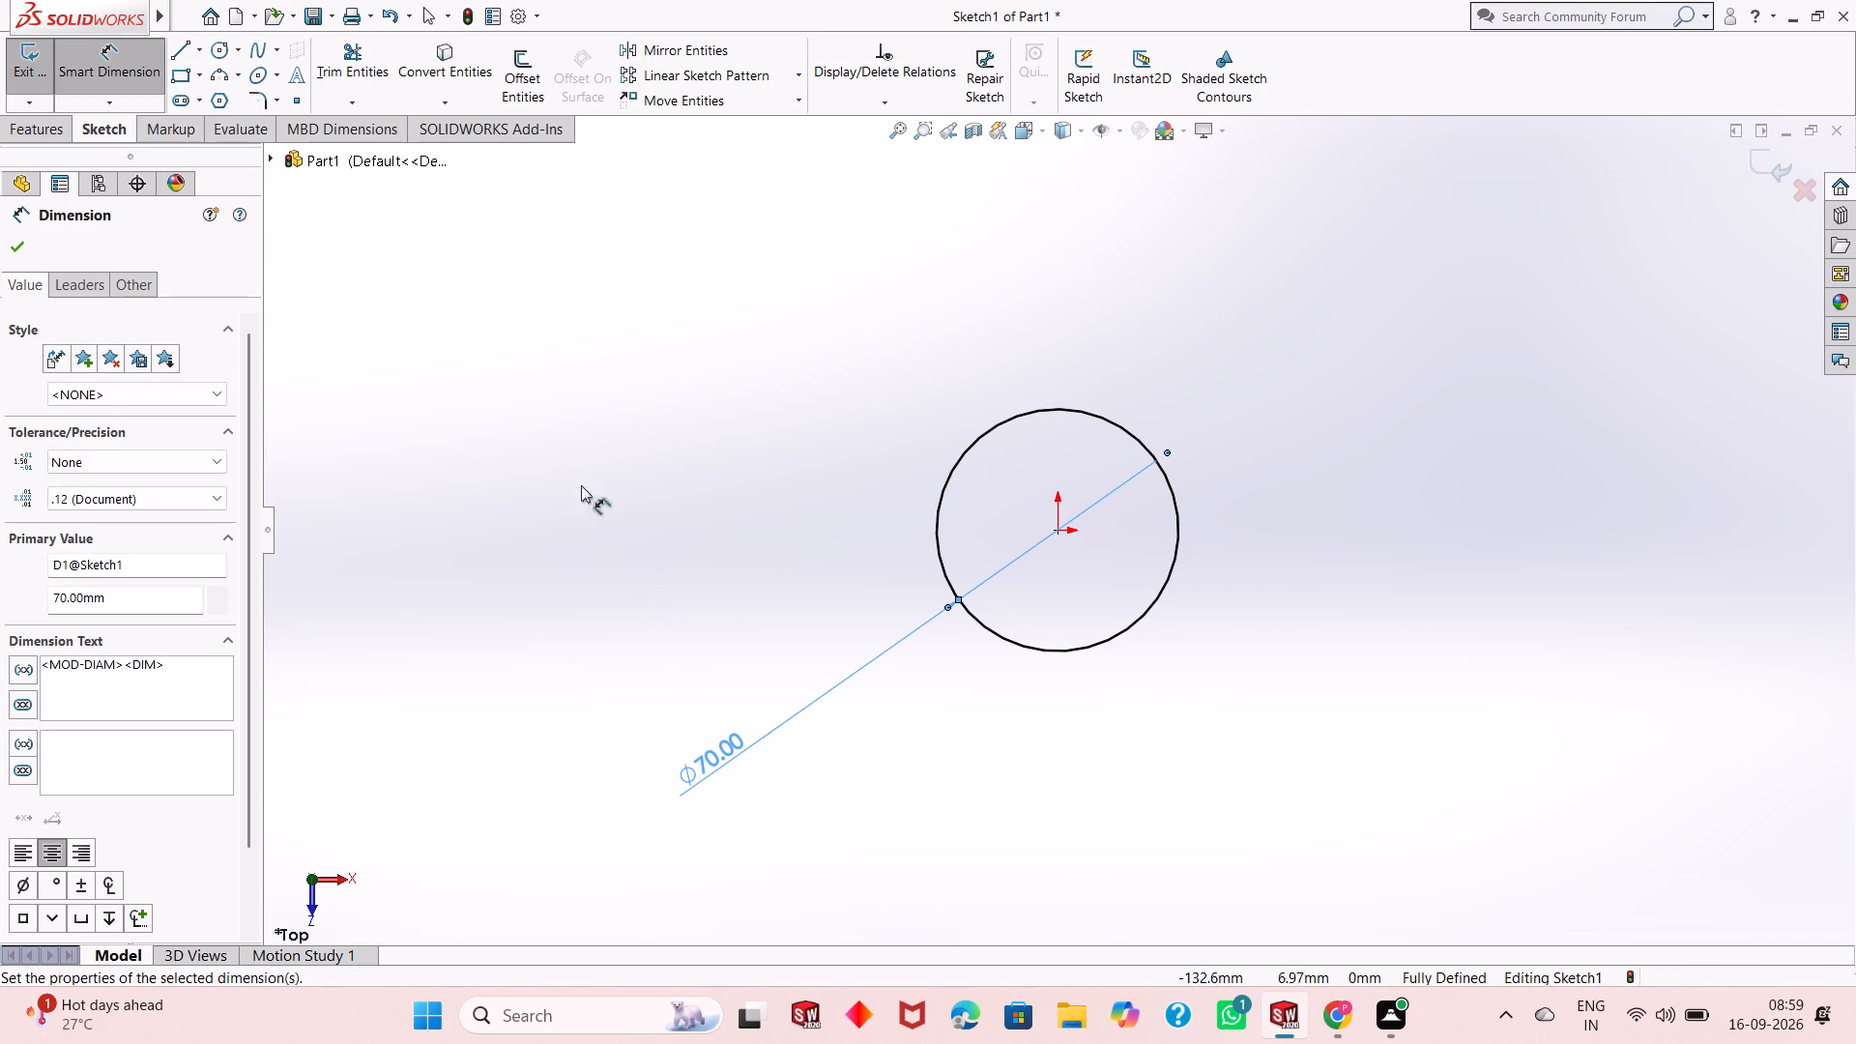
left_click(14, 246)
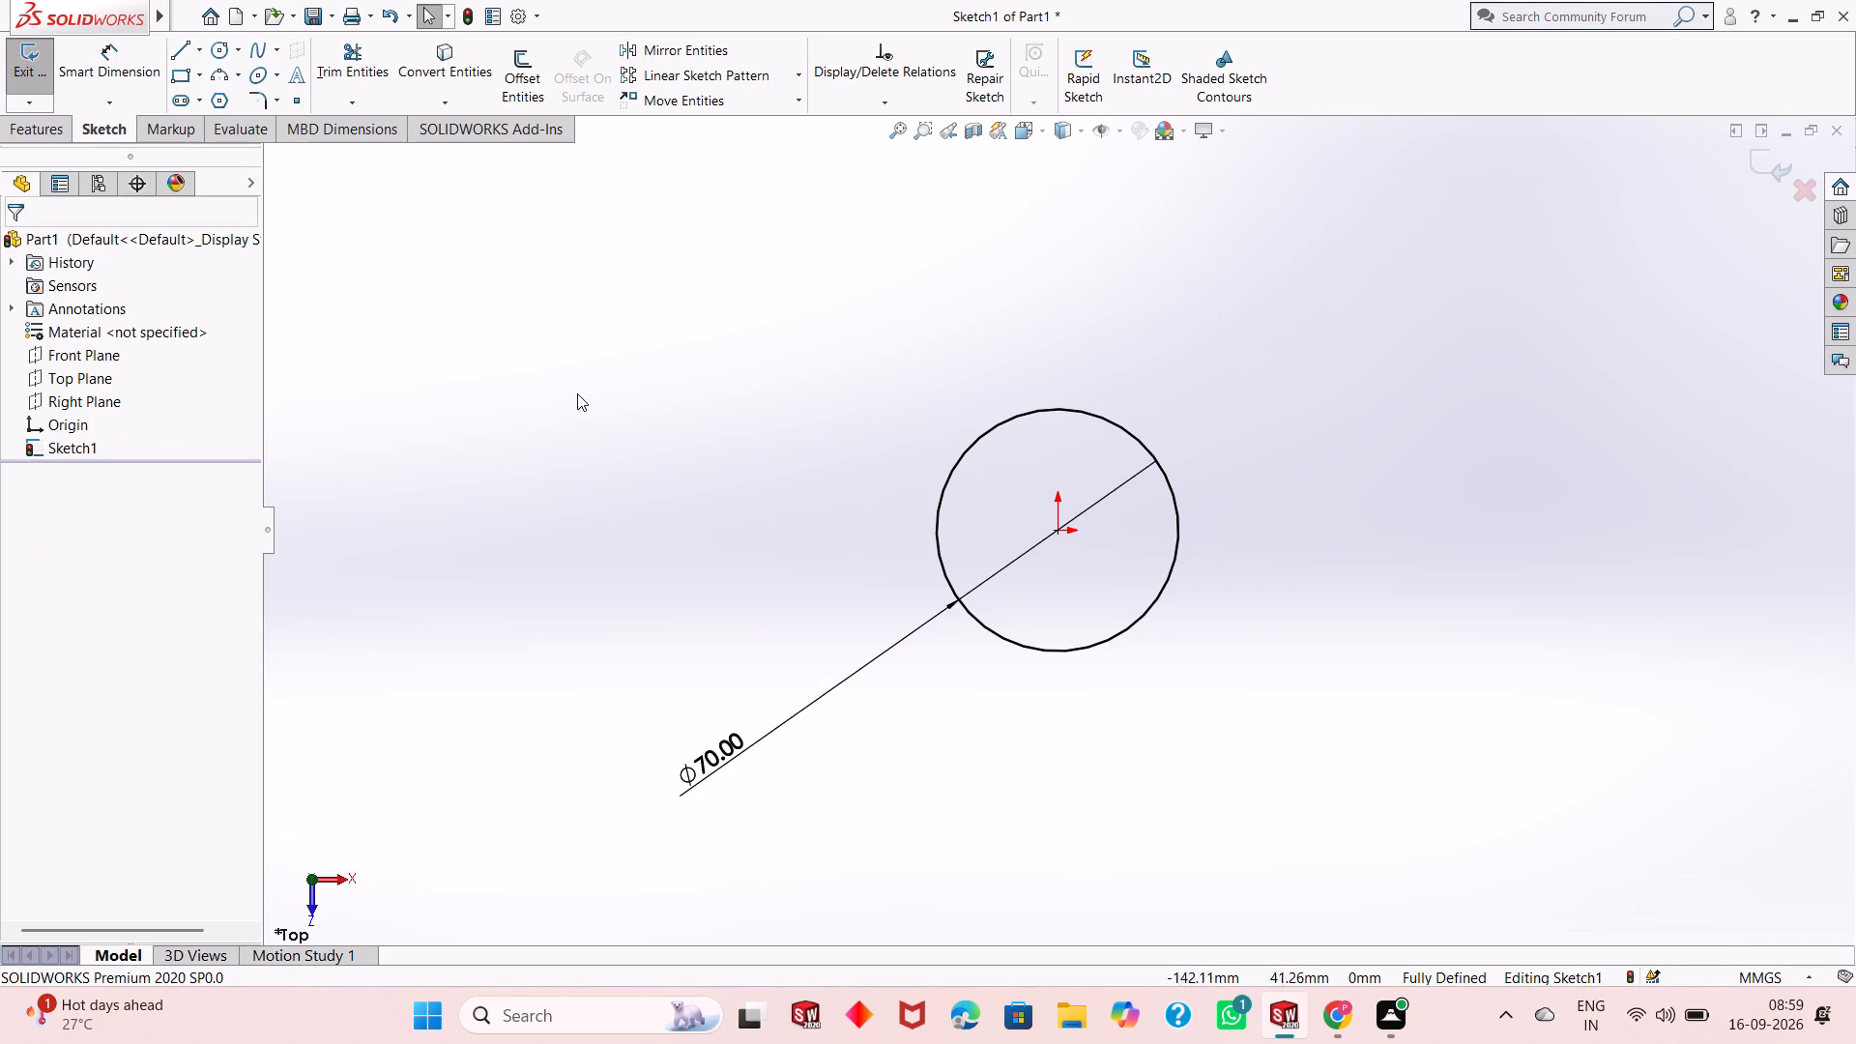
Extrude the circle sketch as a boss with a blind depth of 8 mm.
scroll(579, 393, "up", 1)
scroll(1116, 521, "down", 2)
scroll(1124, 524, "up", 4)
scroll(1272, 626, "down", 2)
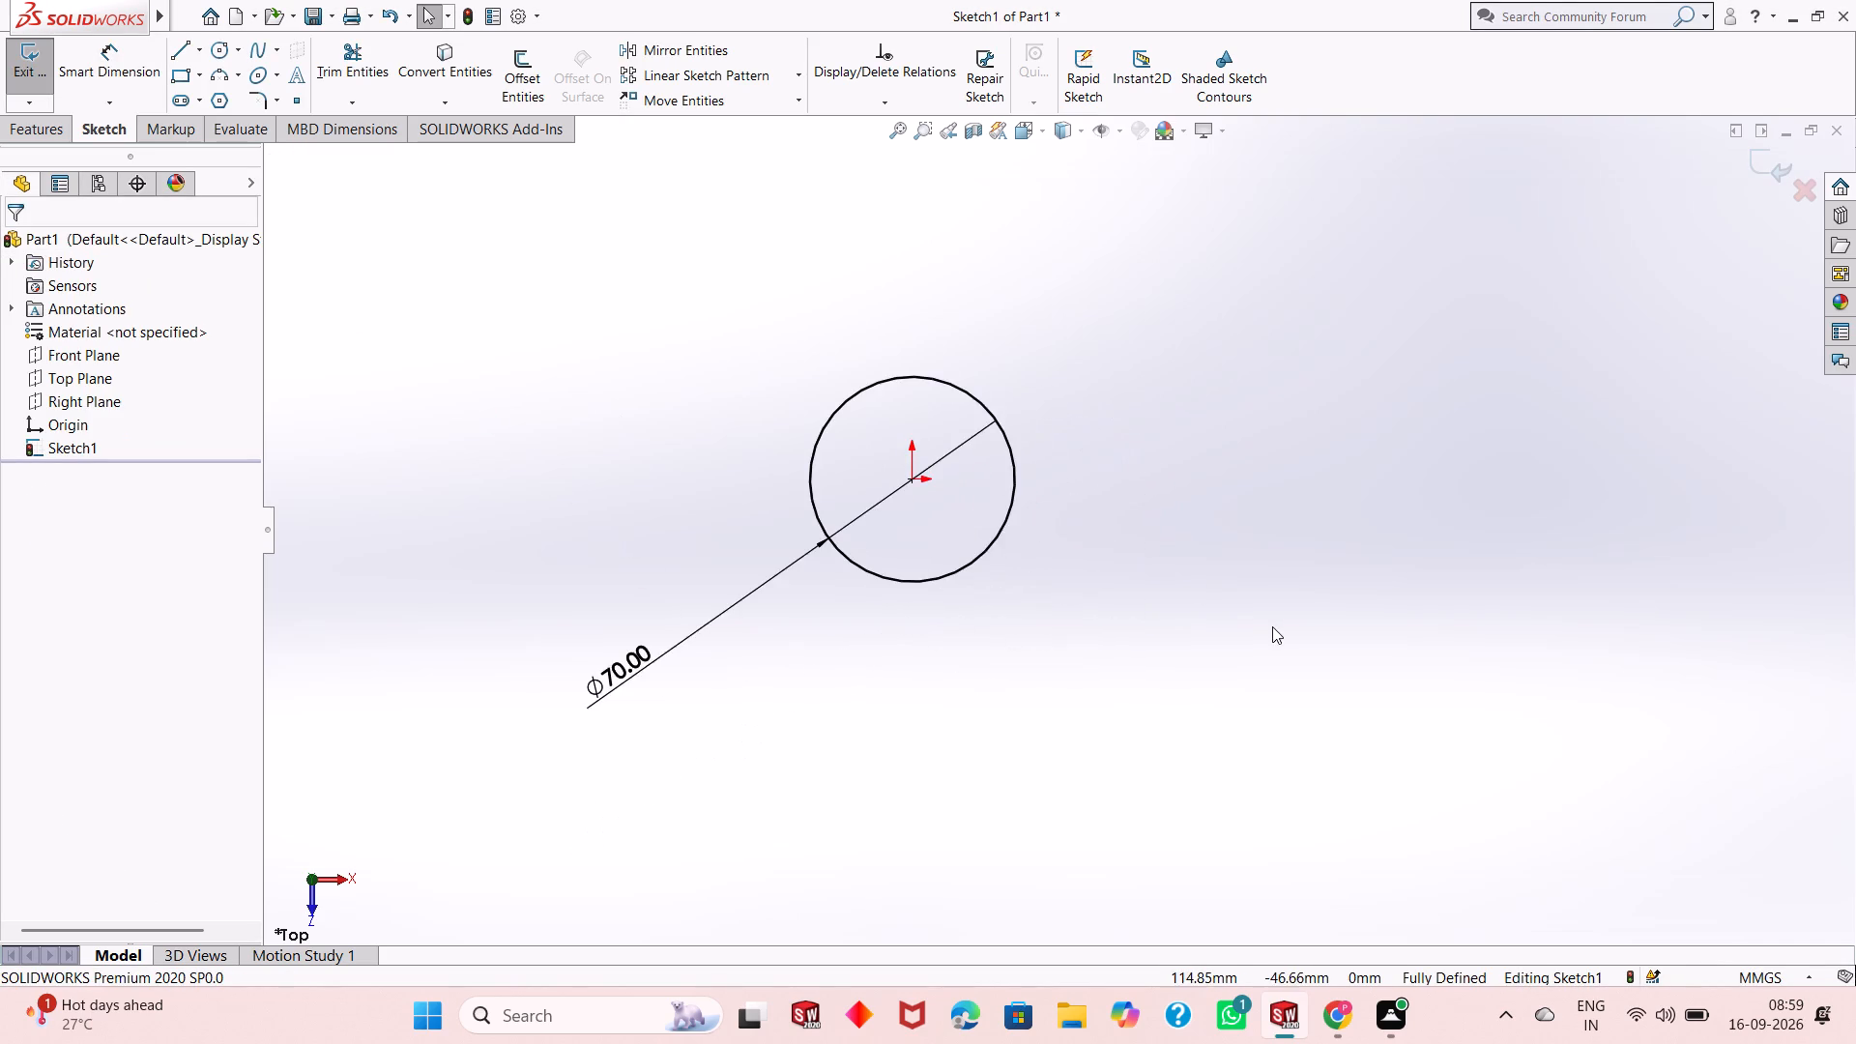
scroll(948, 284, "down", 2)
scroll(1164, 573, "down", 2)
scroll(914, 634, "up", 2)
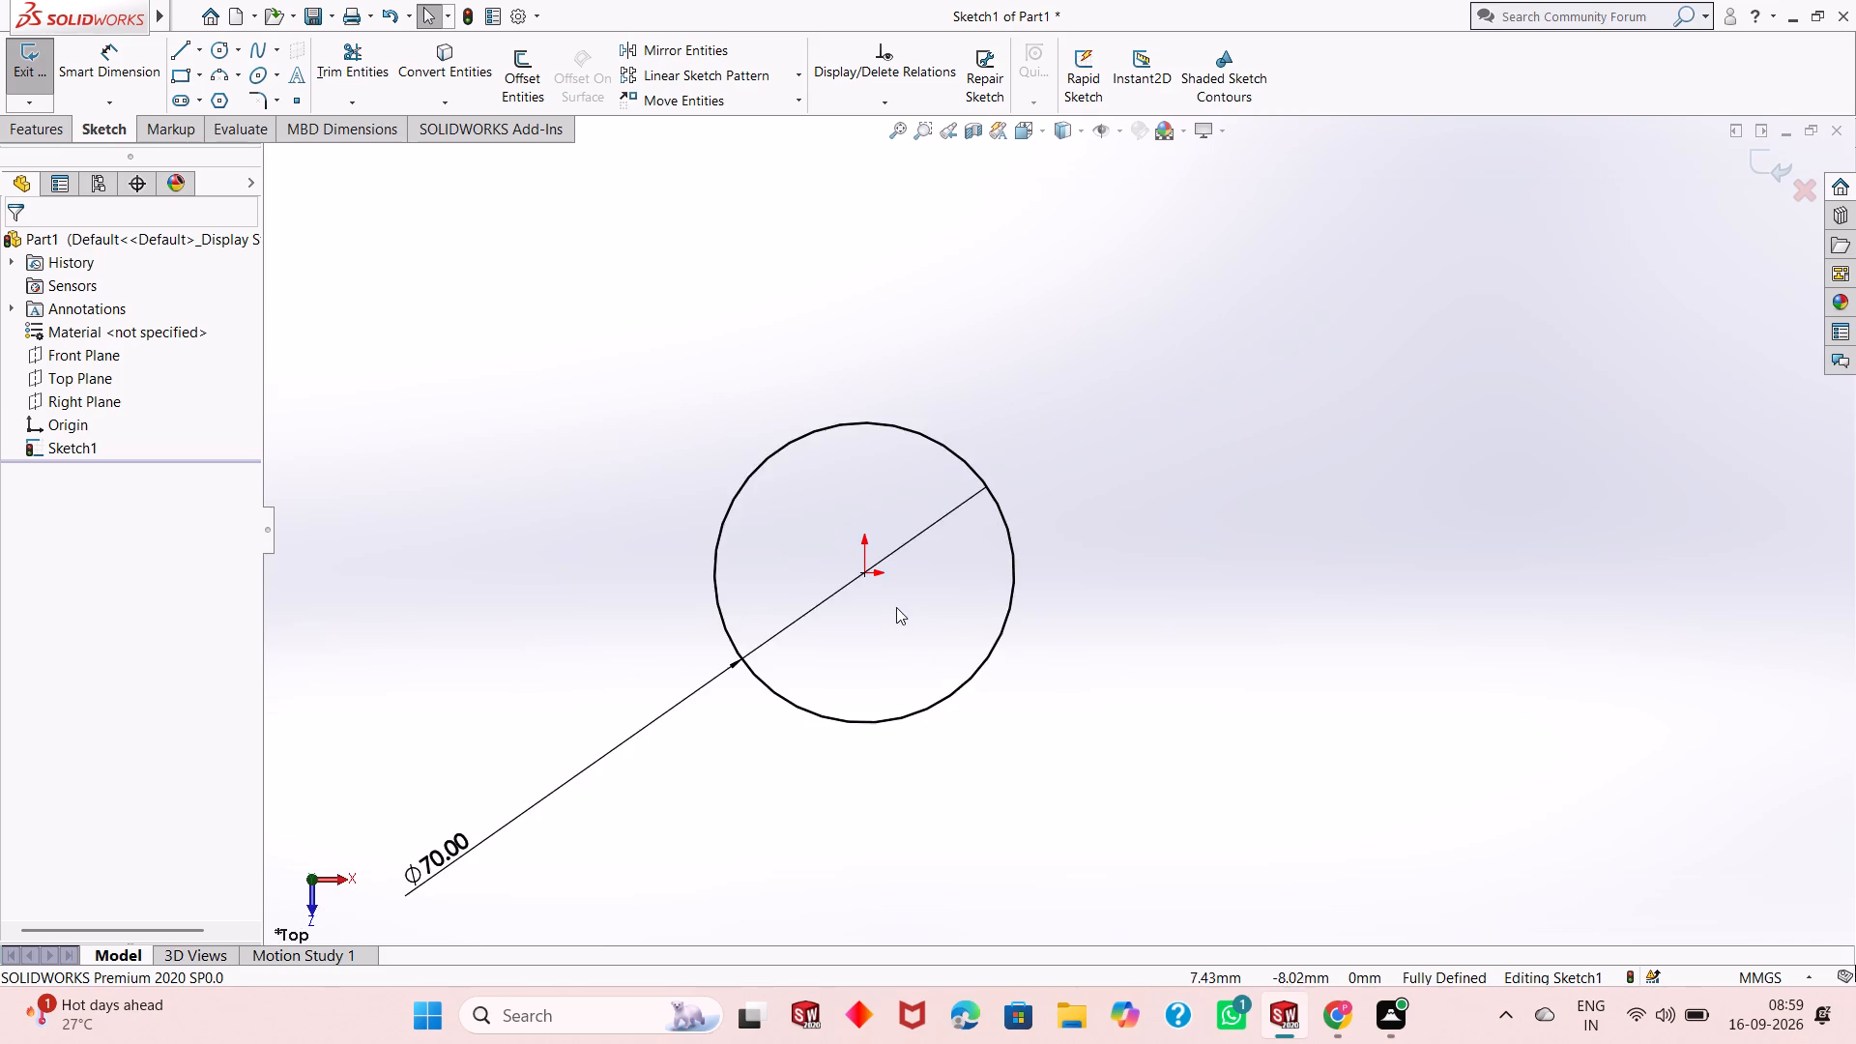
scroll(1071, 690, "down", 2)
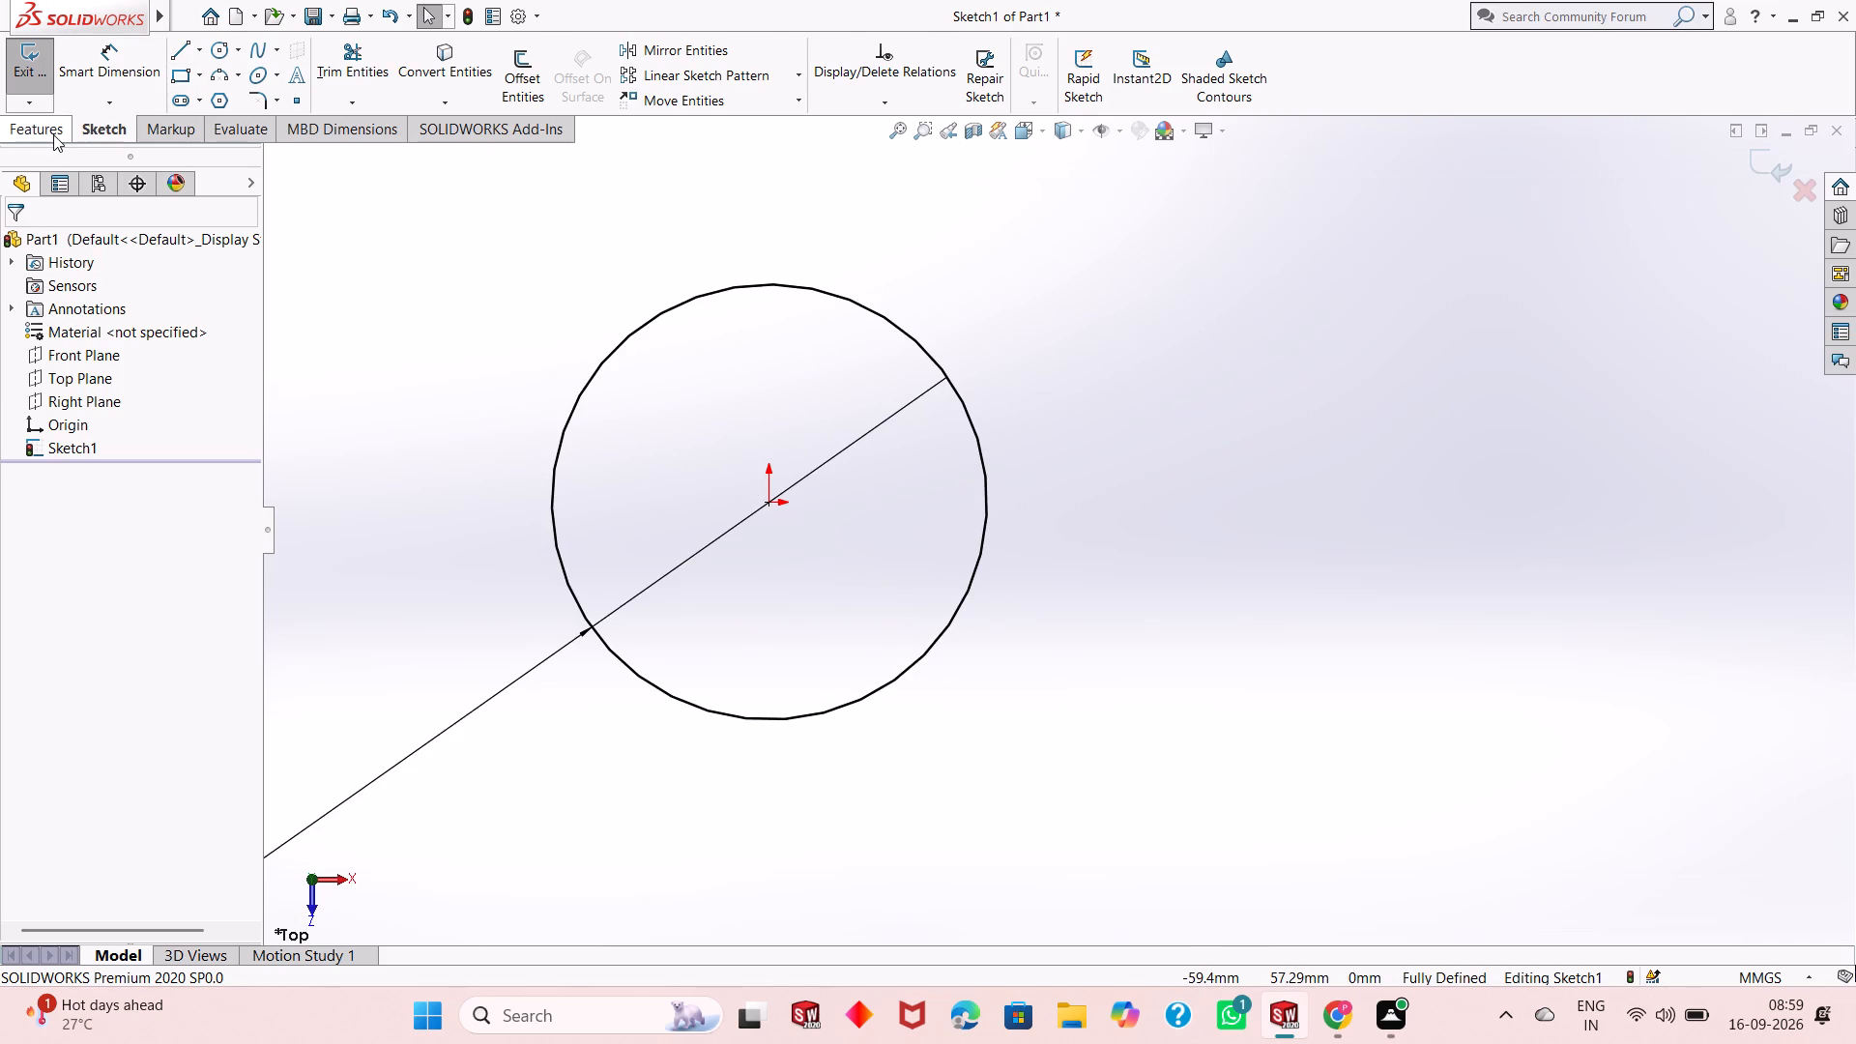
left_click(52, 134)
left_click(19, 51)
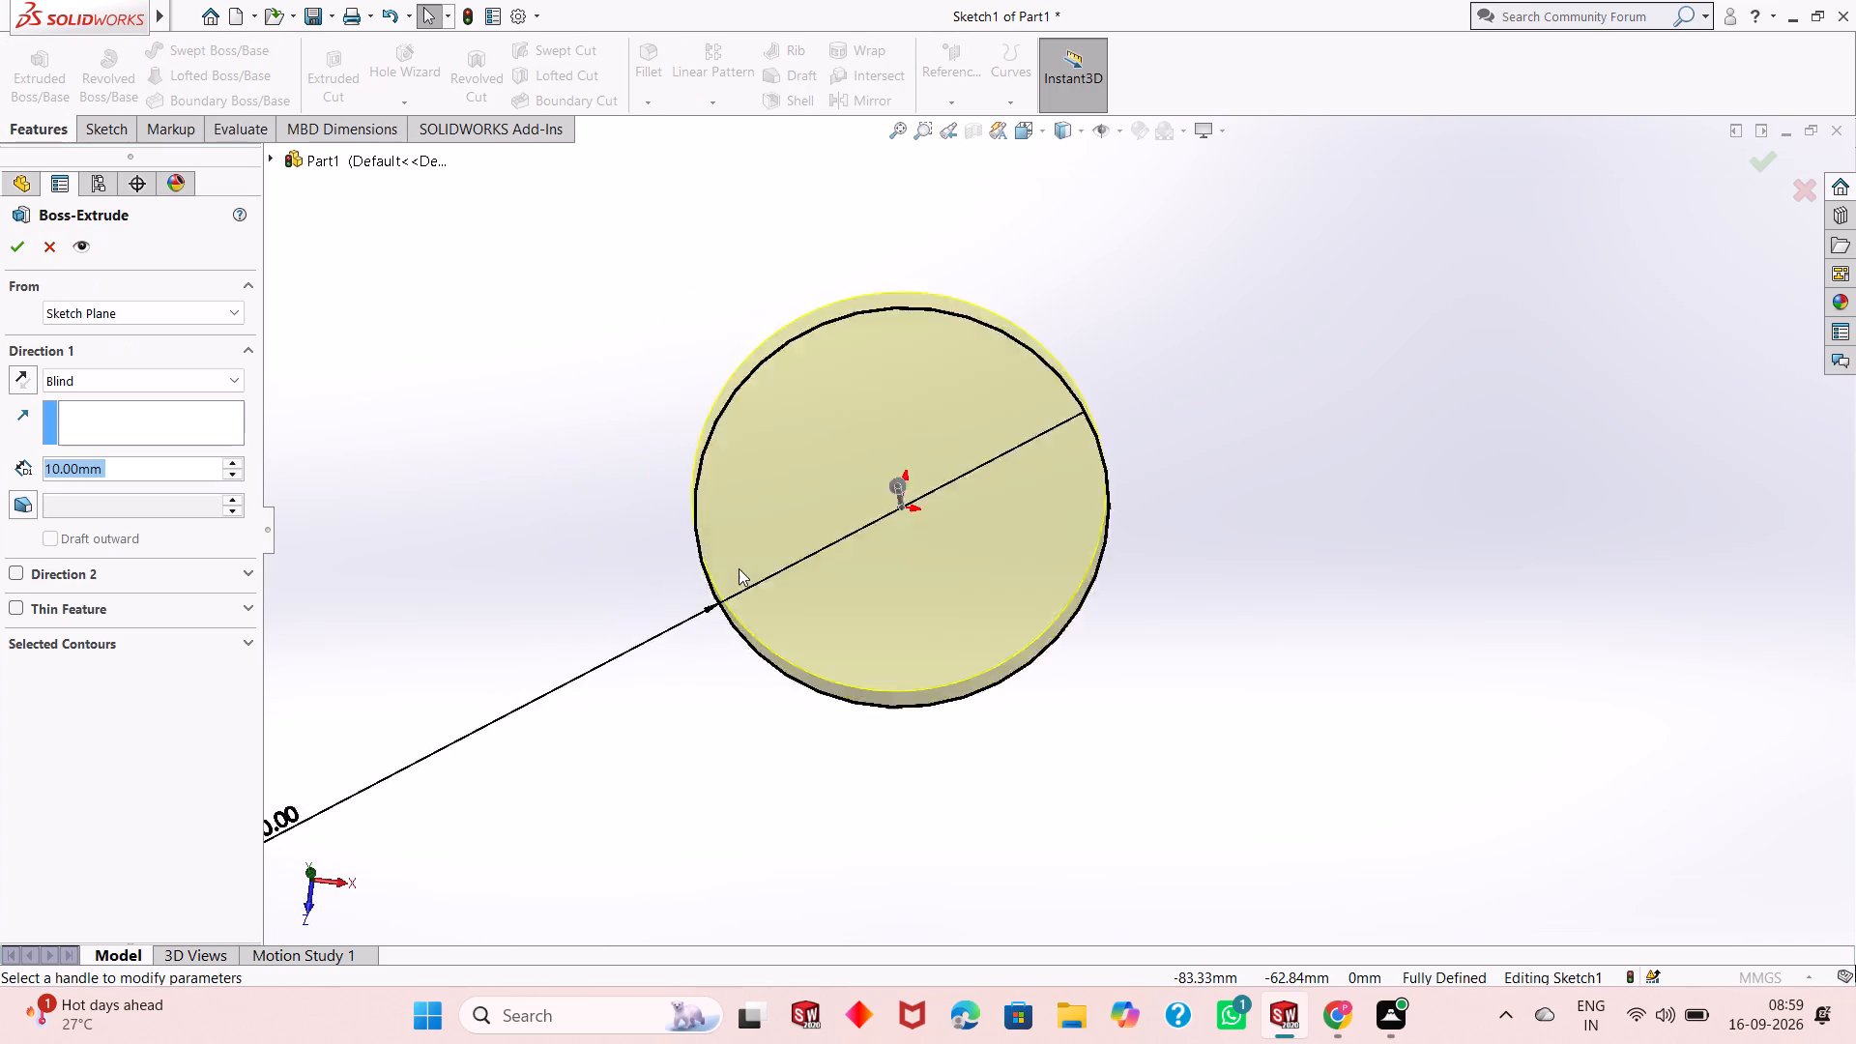
scroll(1529, 497, "down", 2)
scroll(1522, 495, "up", 2)
scroll(1412, 533, "down", 1)
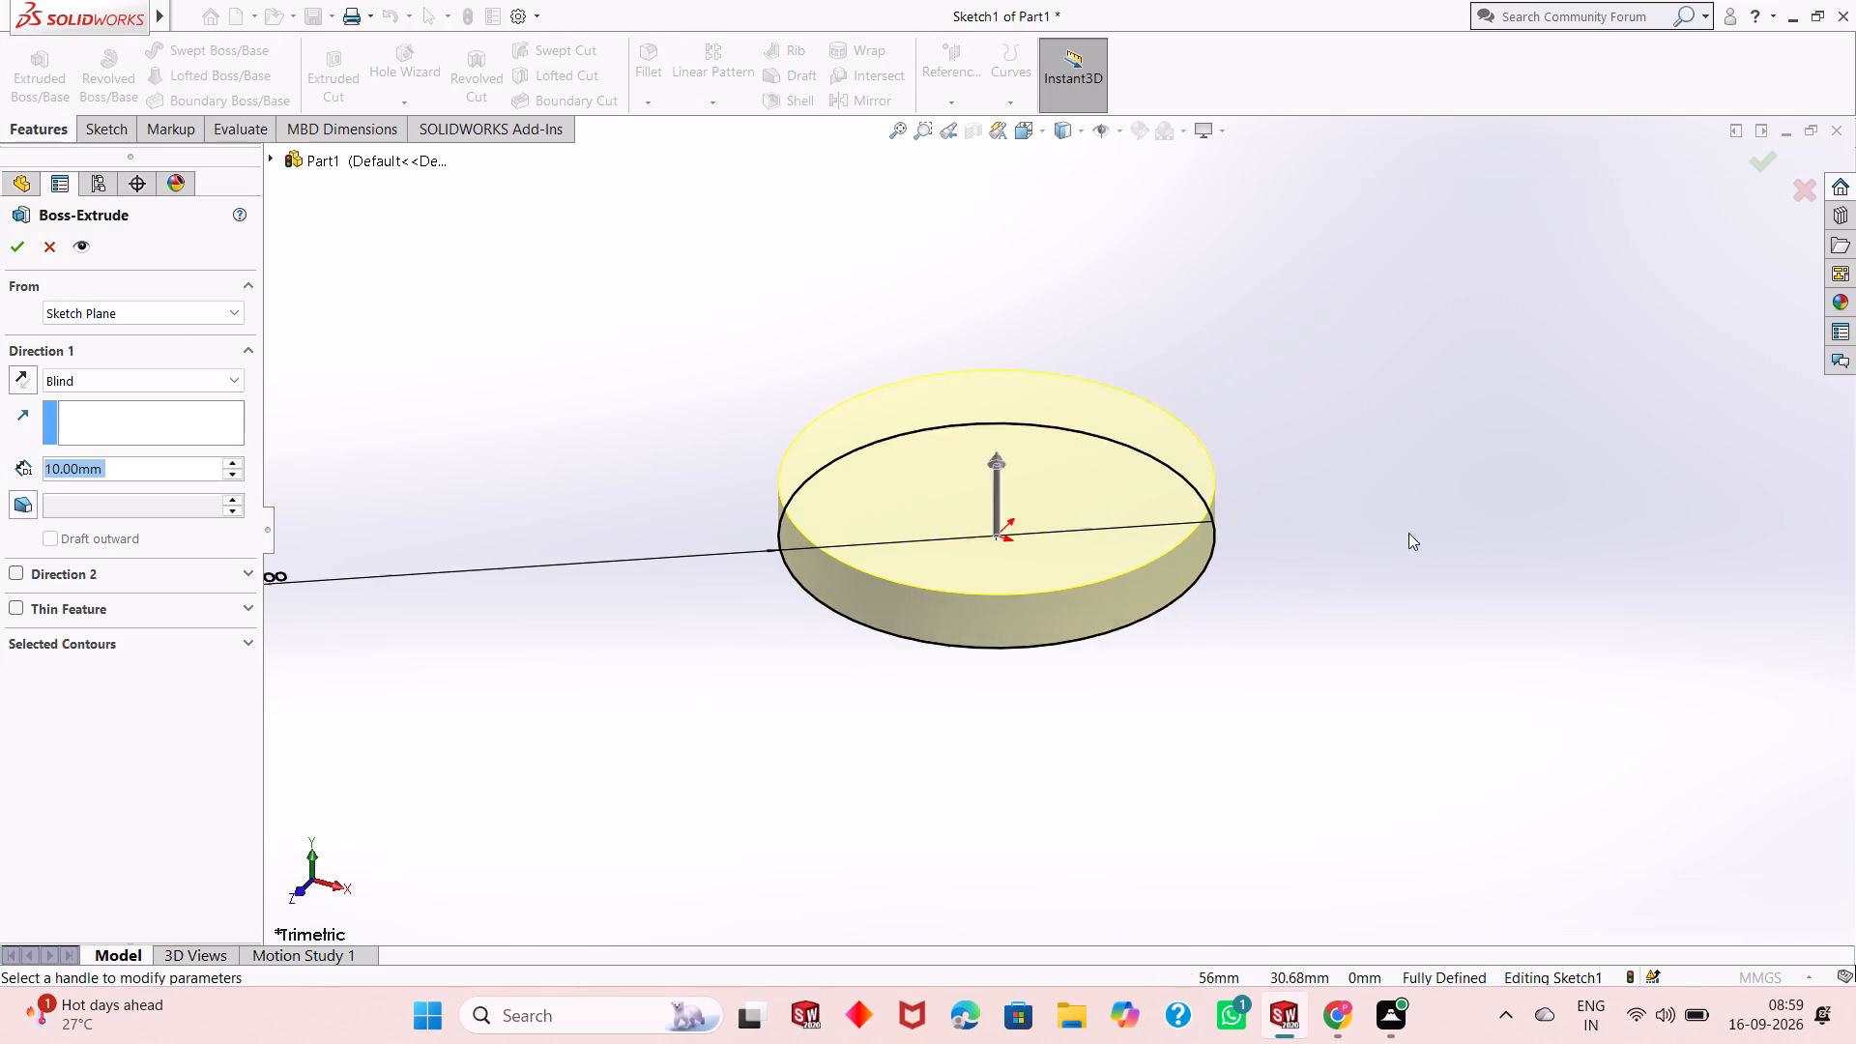
scroll(1408, 533, "down", 1)
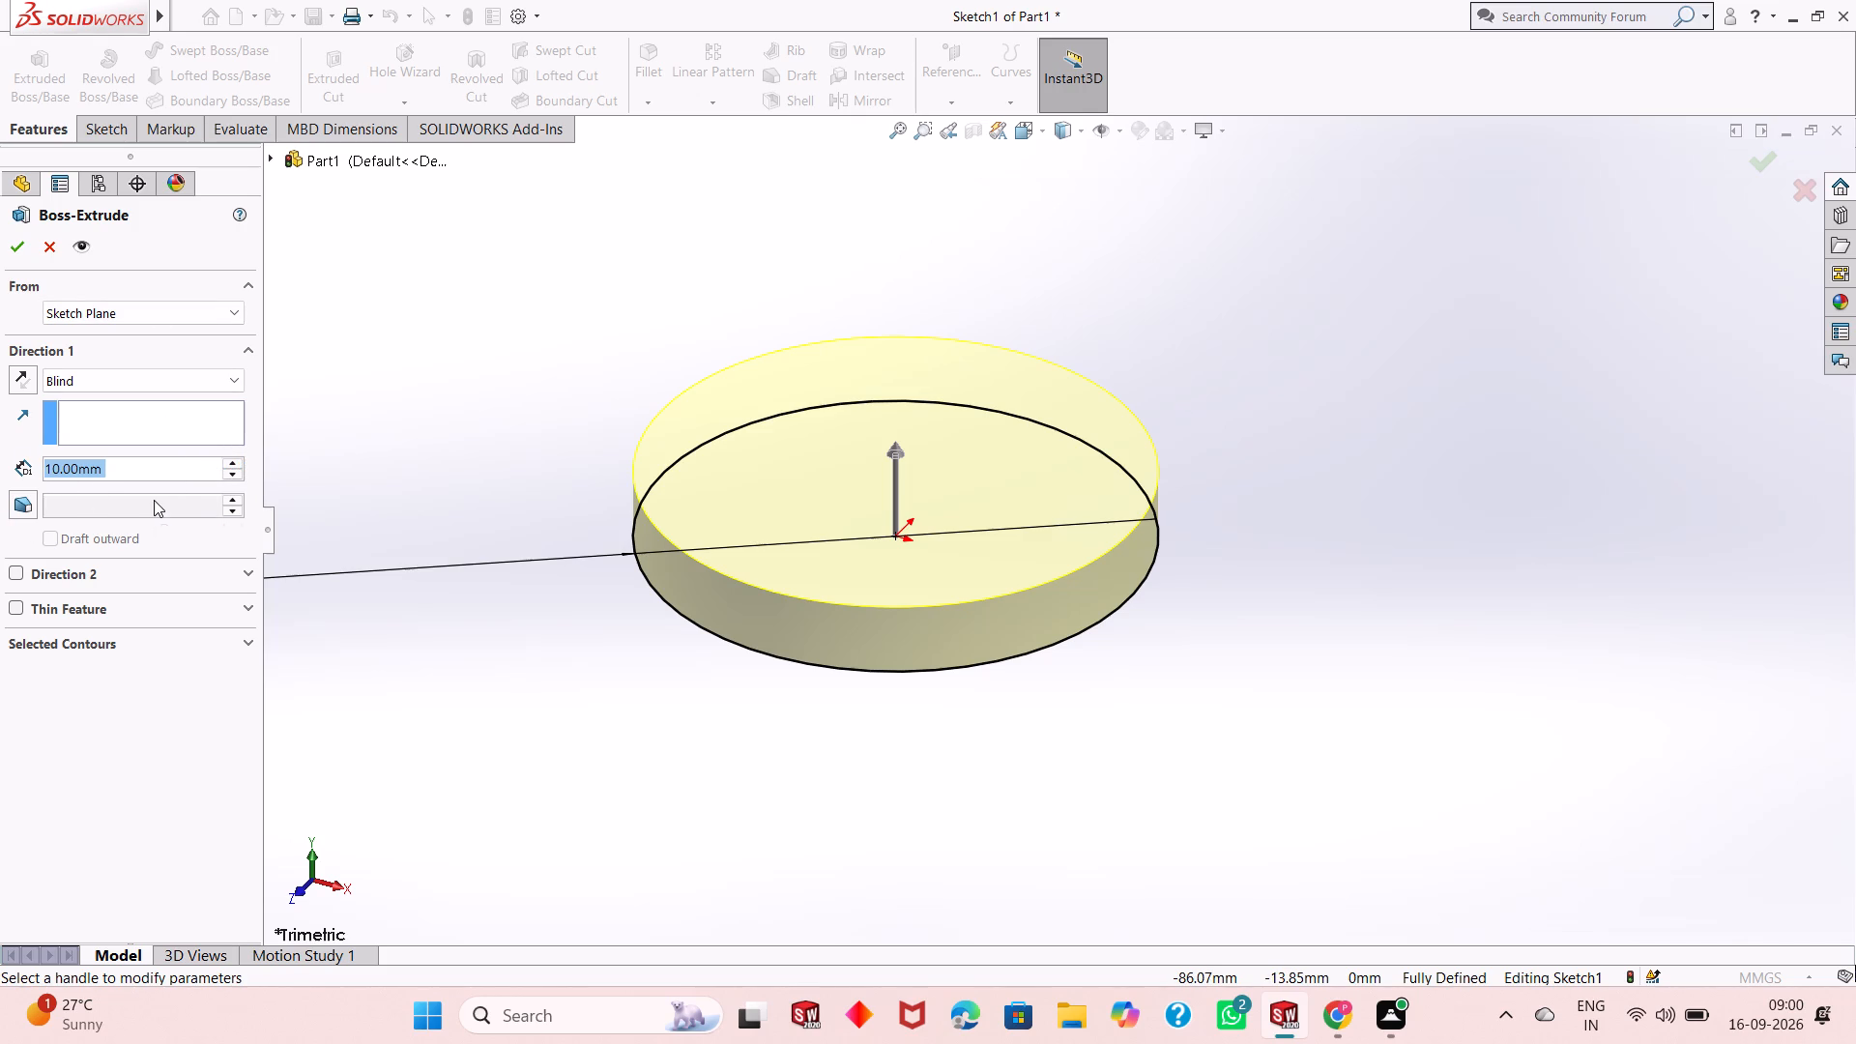
key("8")
key("Return")
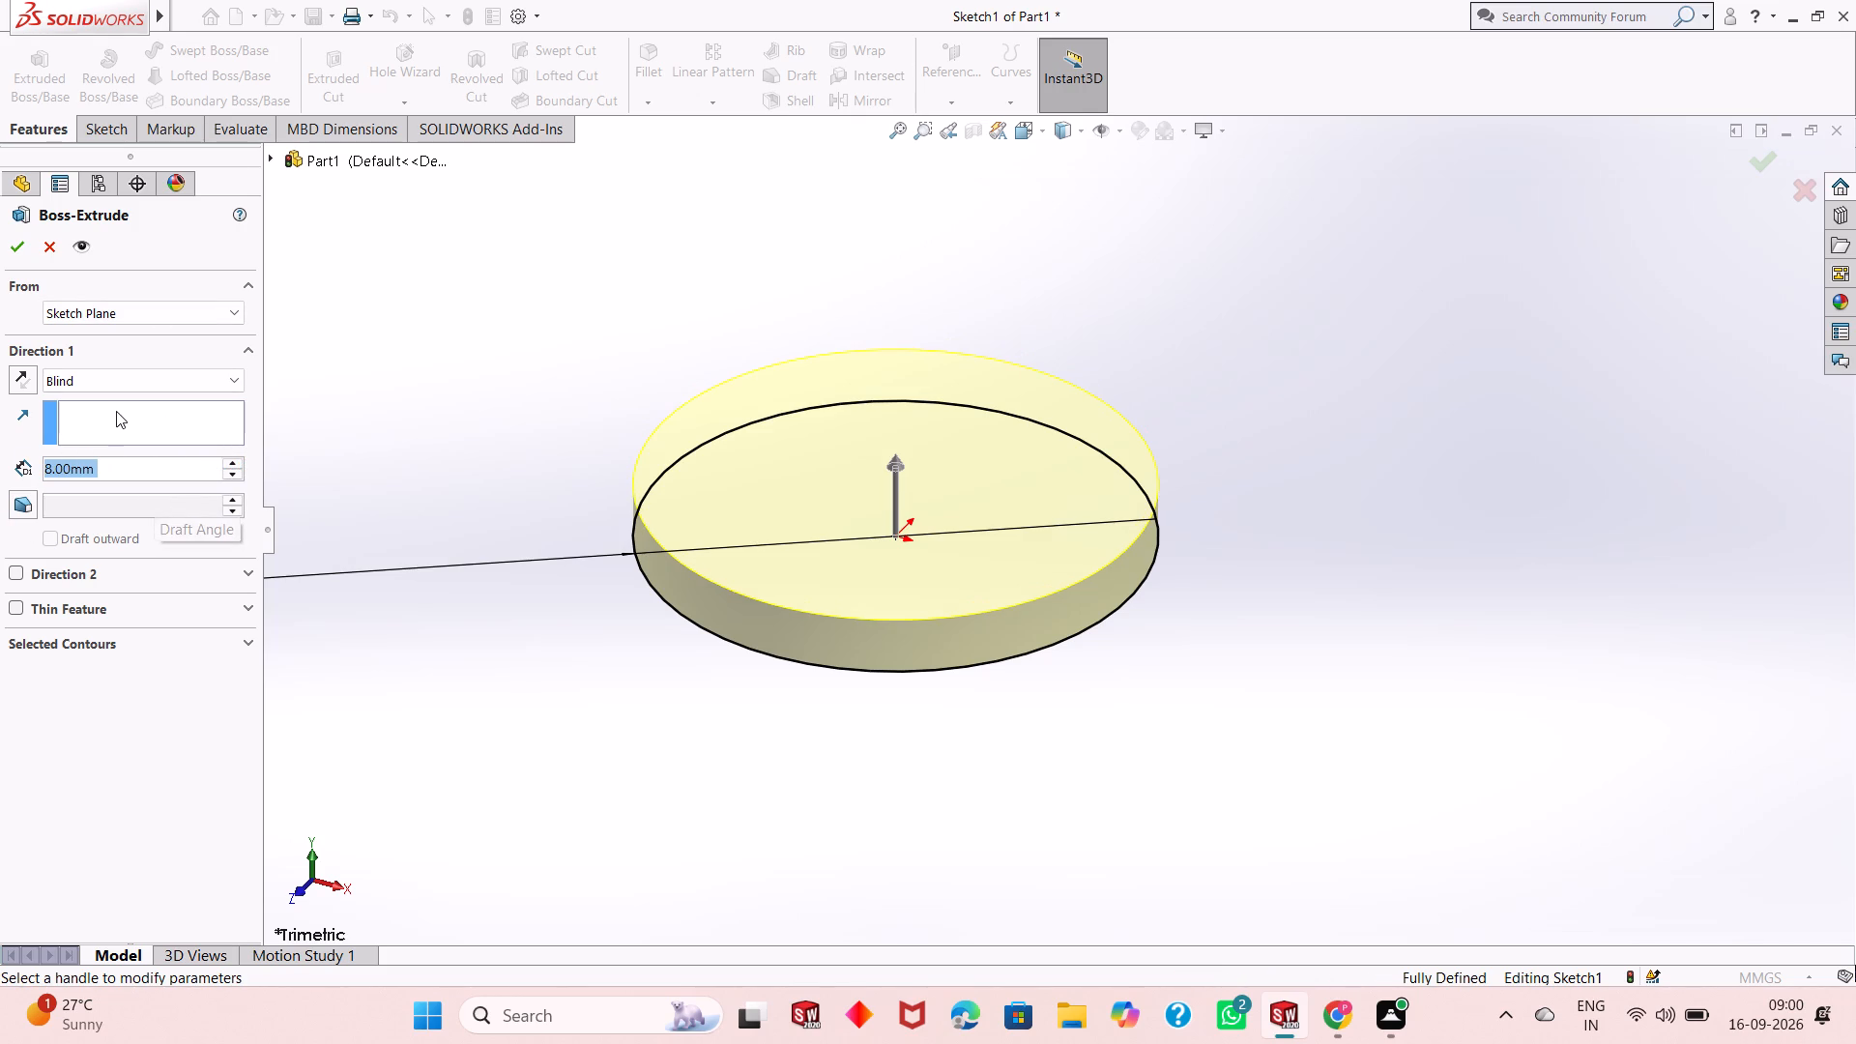
left_click(4, 255)
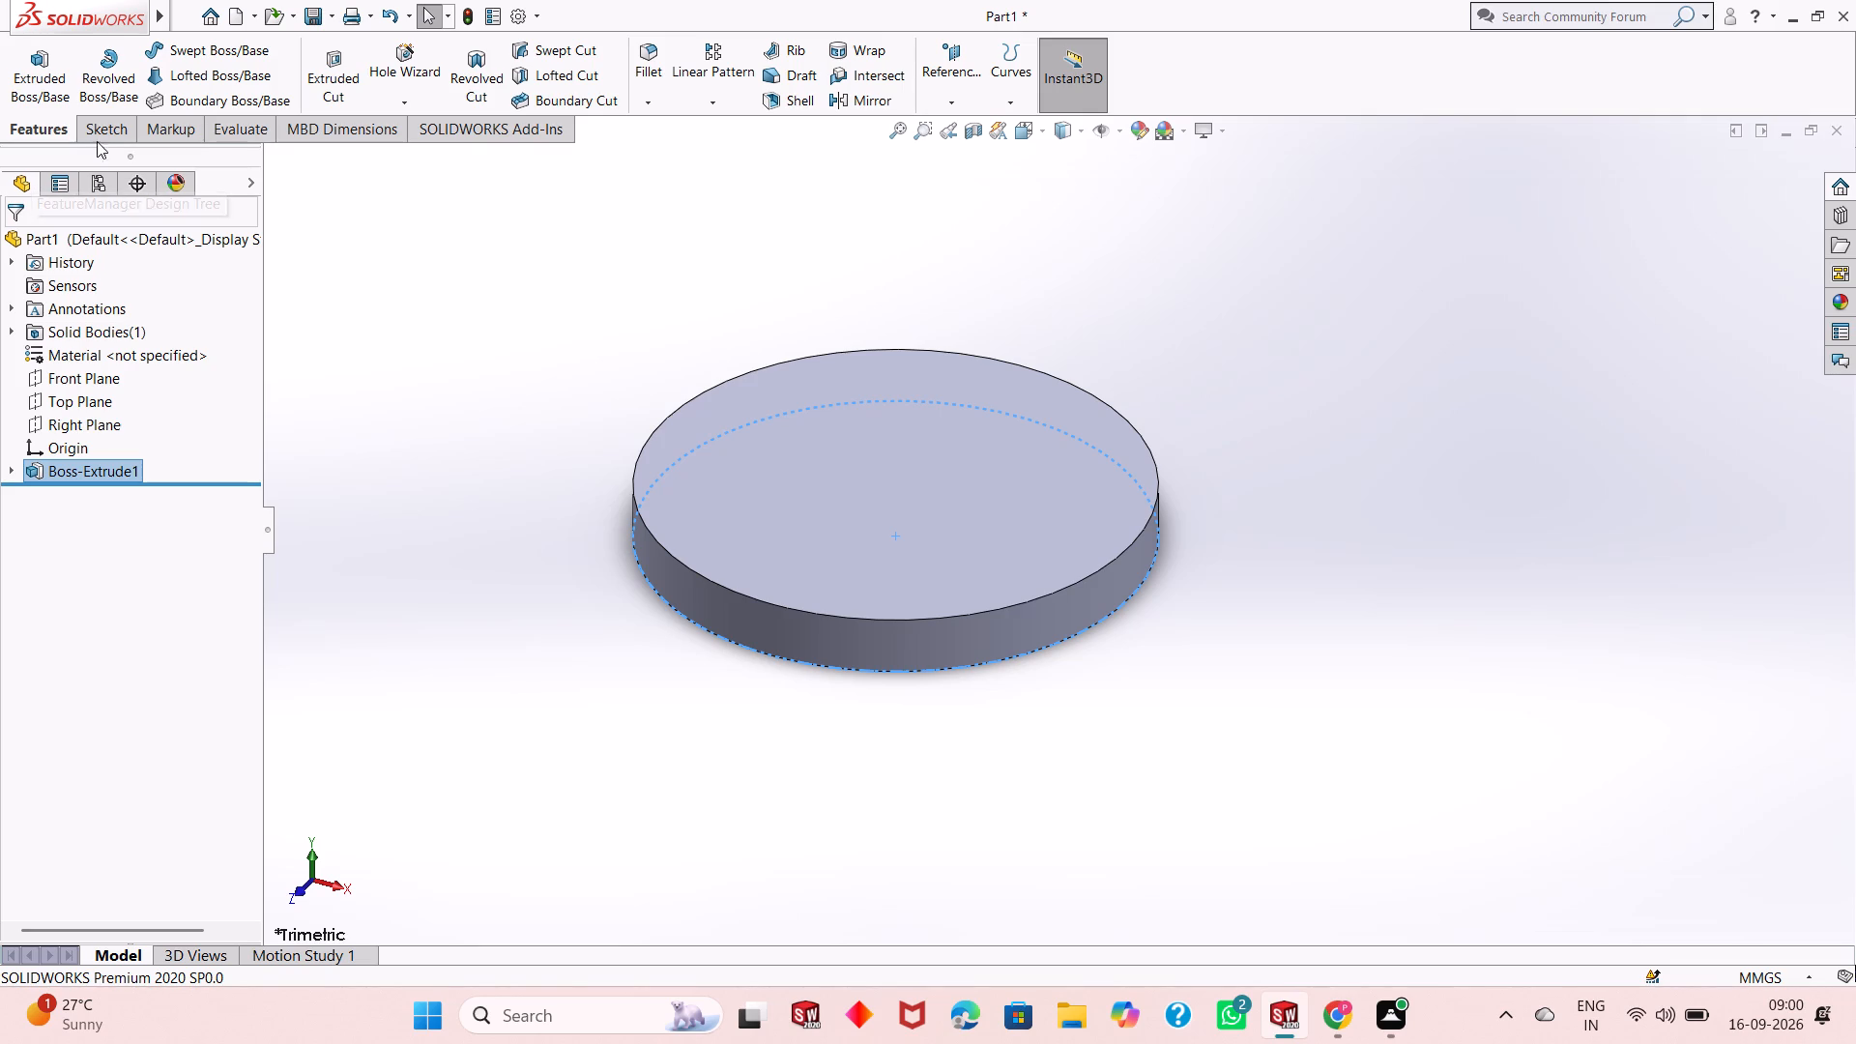
Edit the disc's boss extrusion and set its blind depth to 22 mm.
left_click(64, 472)
left_click(83, 411)
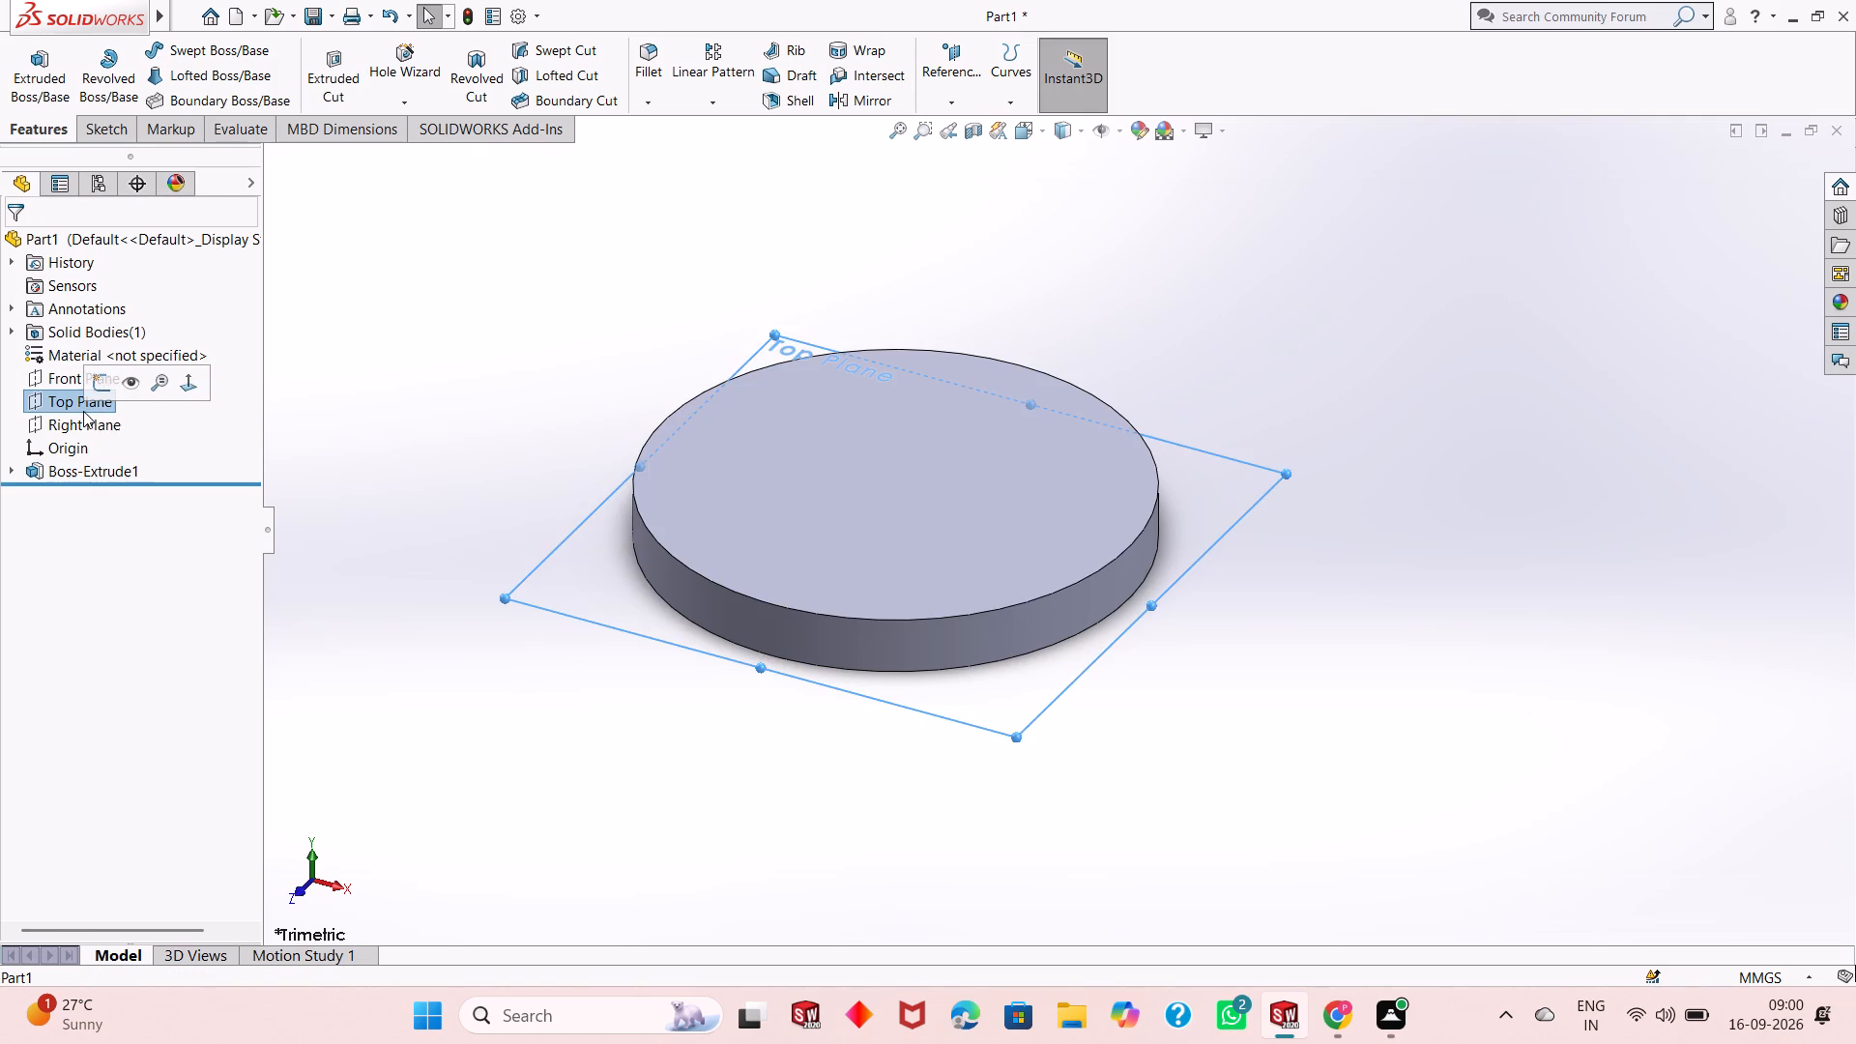
left_click(99, 466)
left_click(111, 409)
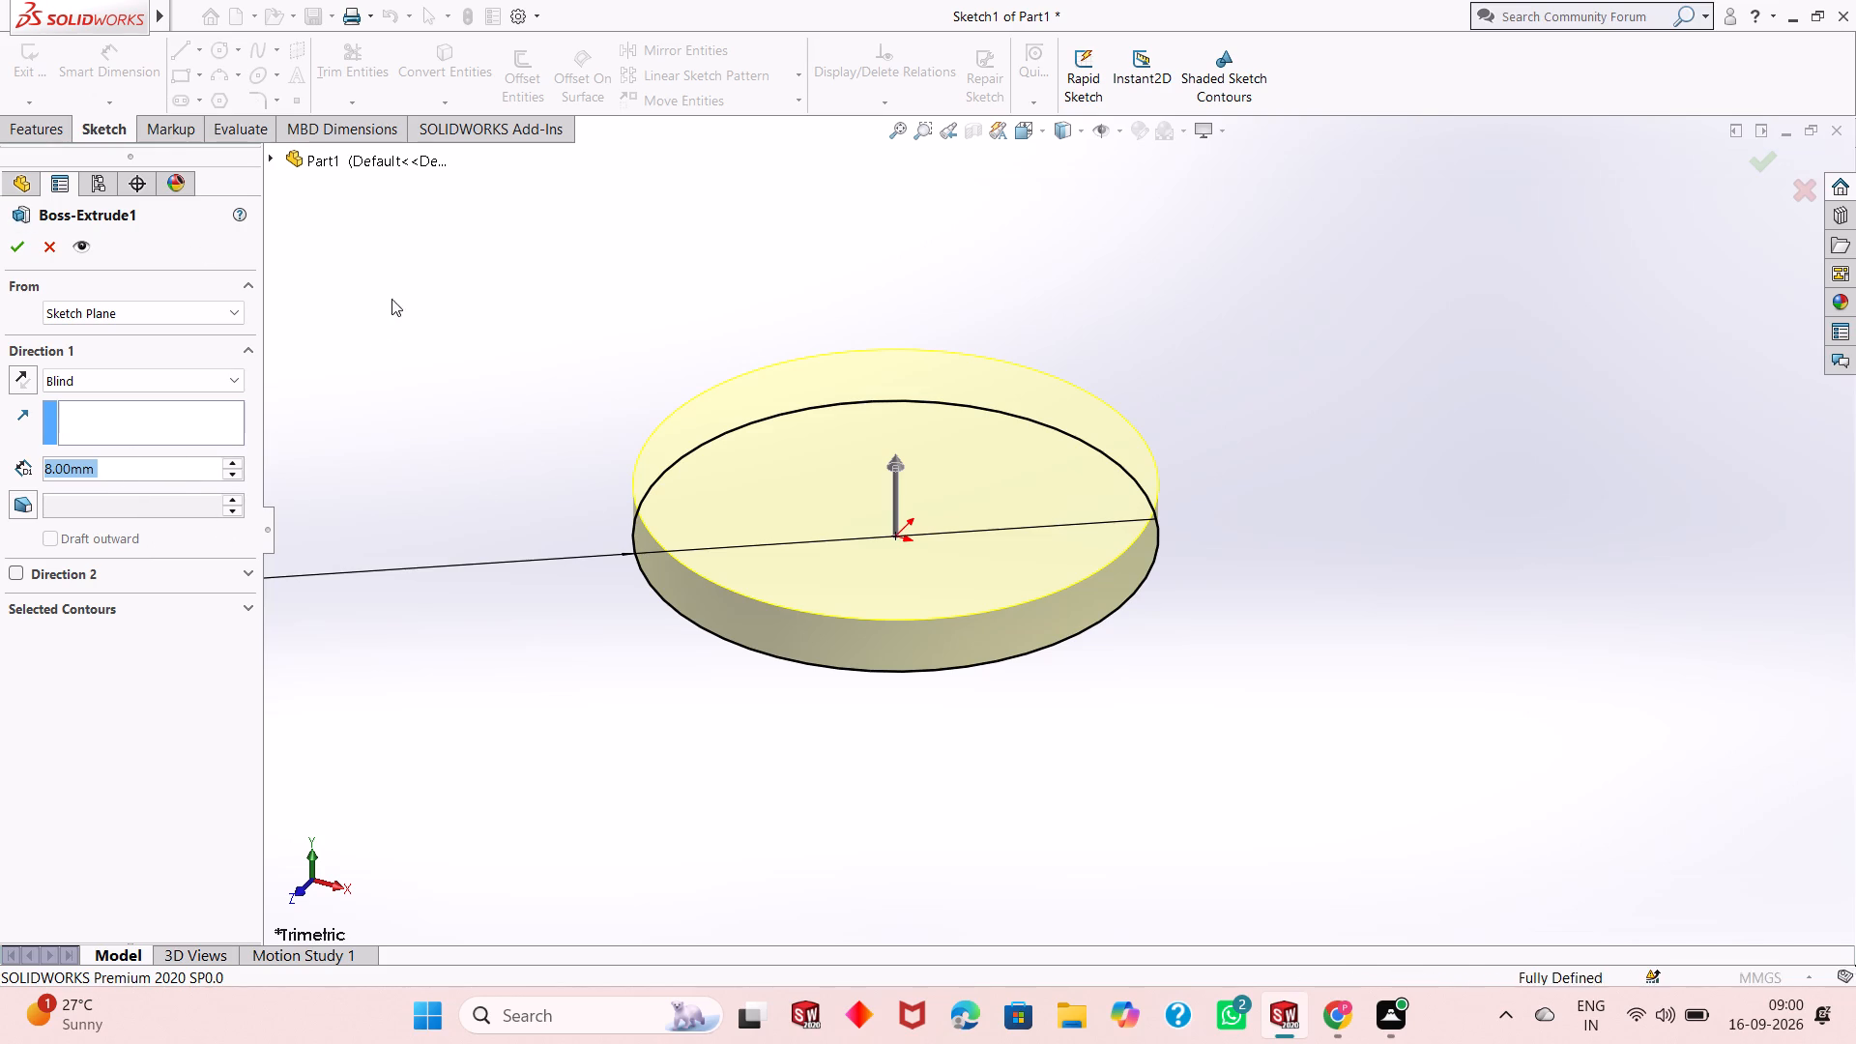
scroll(920, 417, "down", 3)
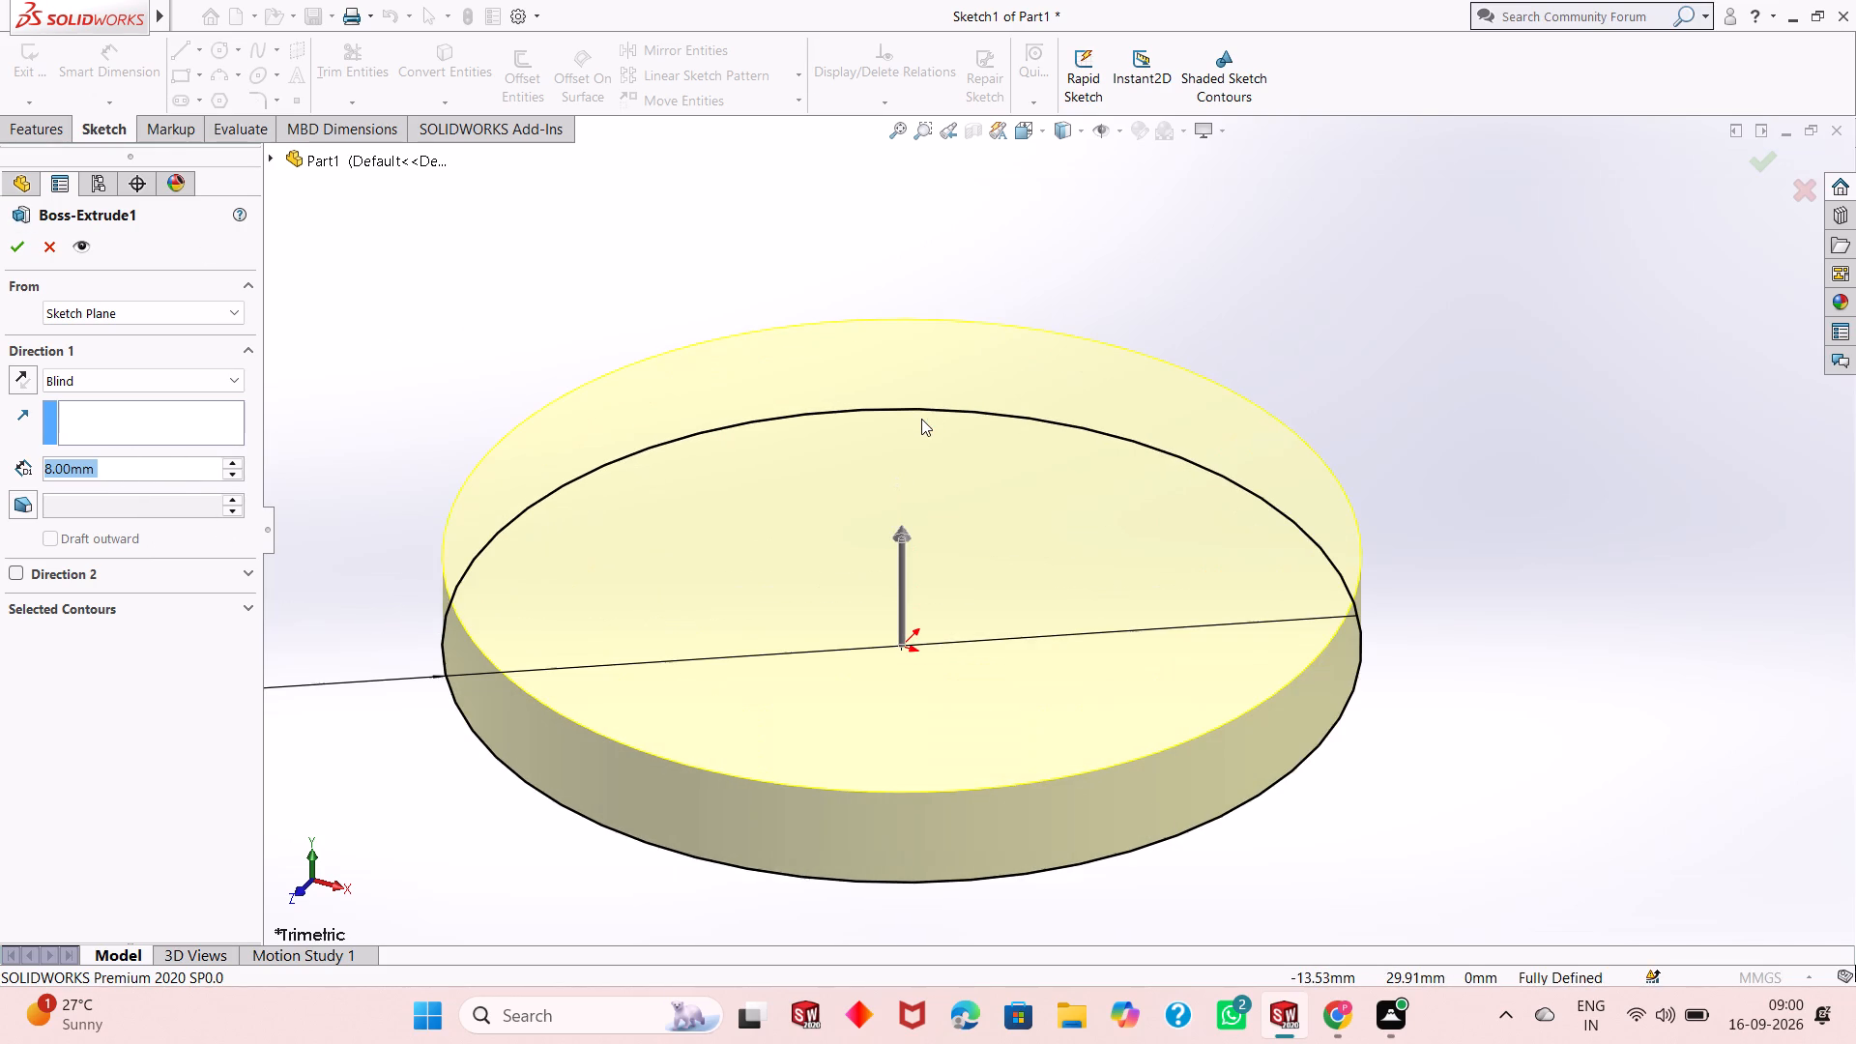
scroll(921, 419, "up", 2)
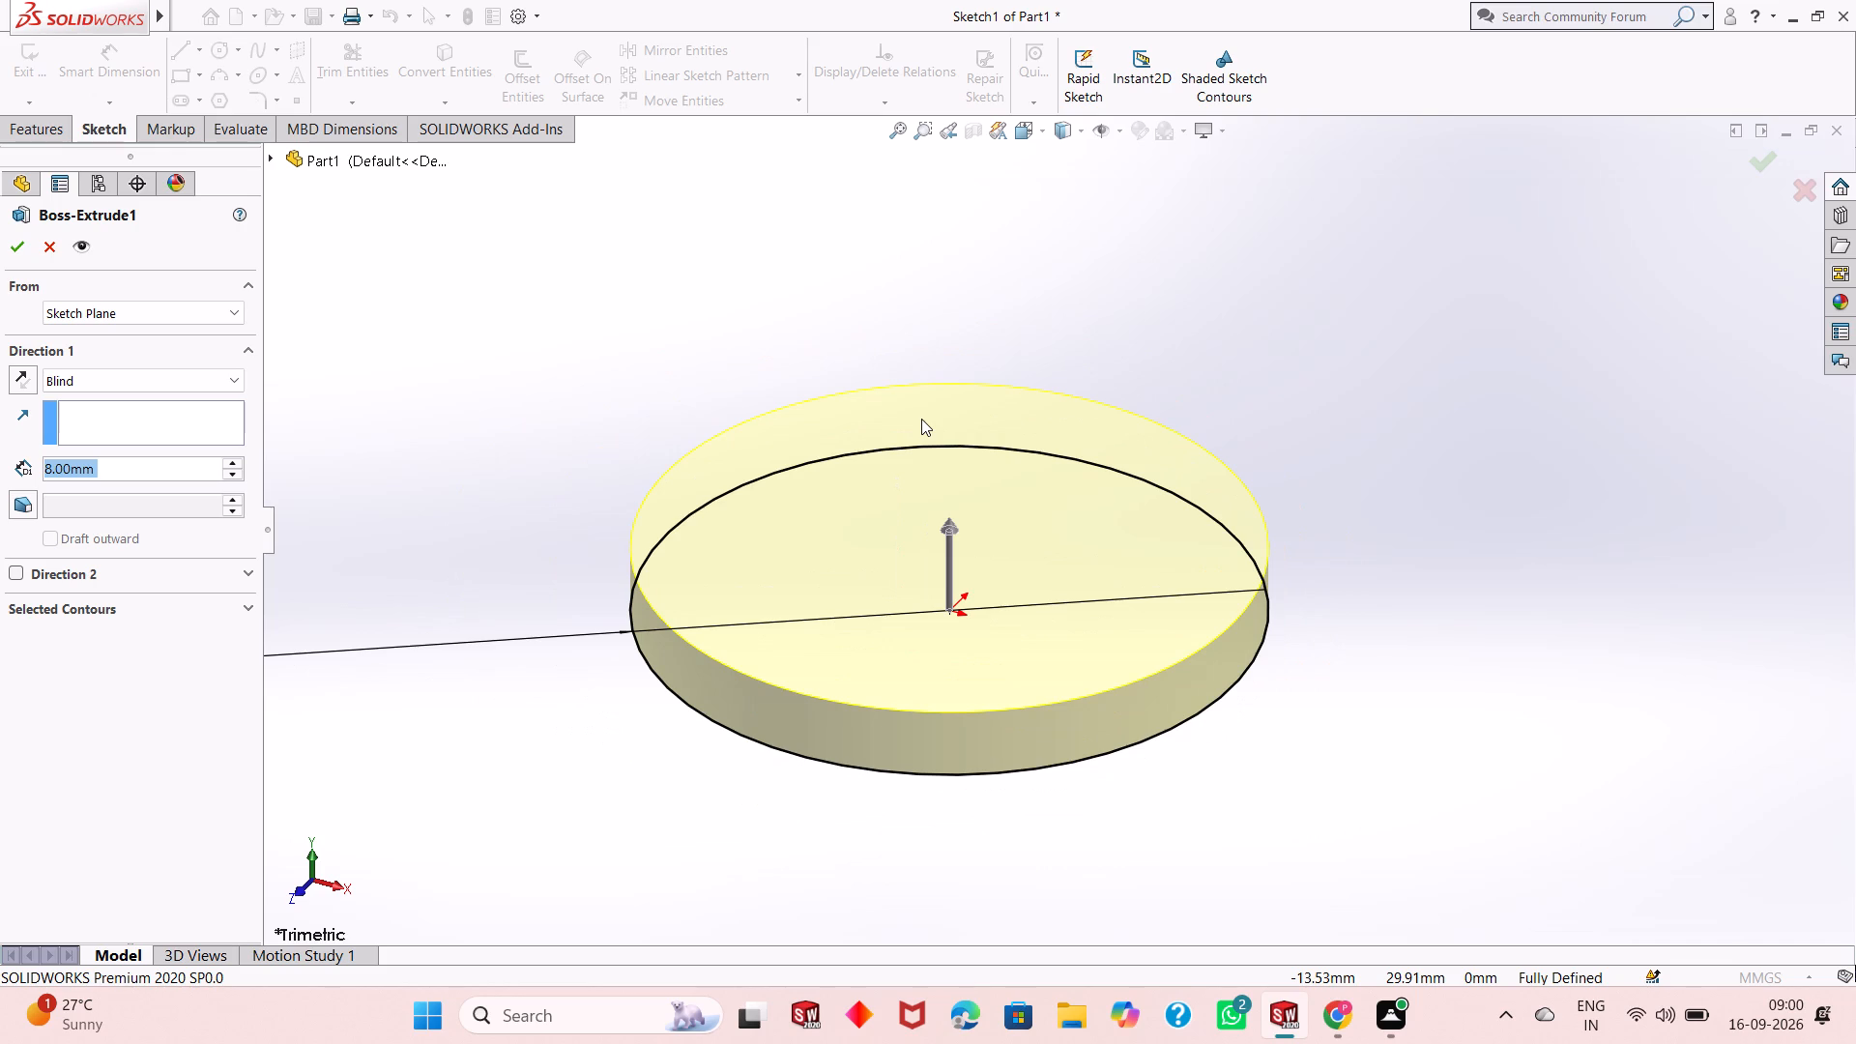
scroll(921, 419, "down", 1)
scroll(921, 419, "up", 1)
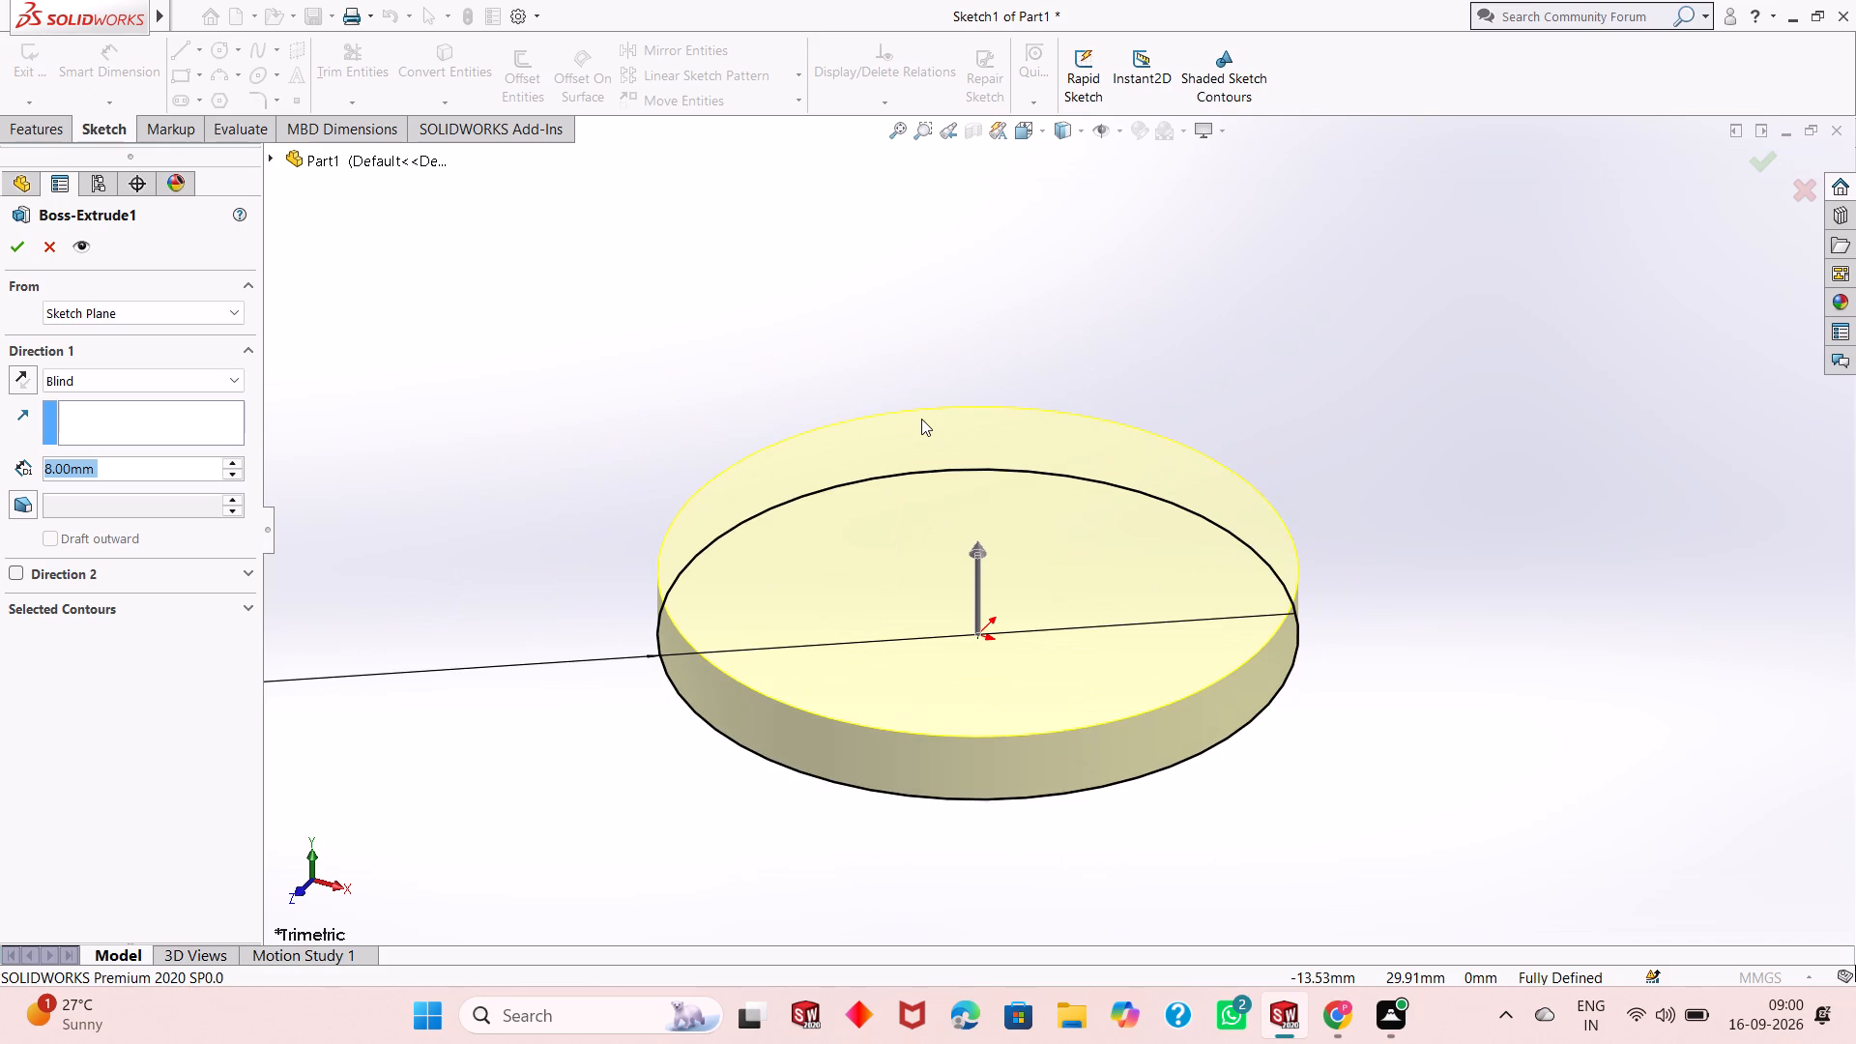
scroll(921, 419, "down", 1)
scroll(921, 419, "up", 1)
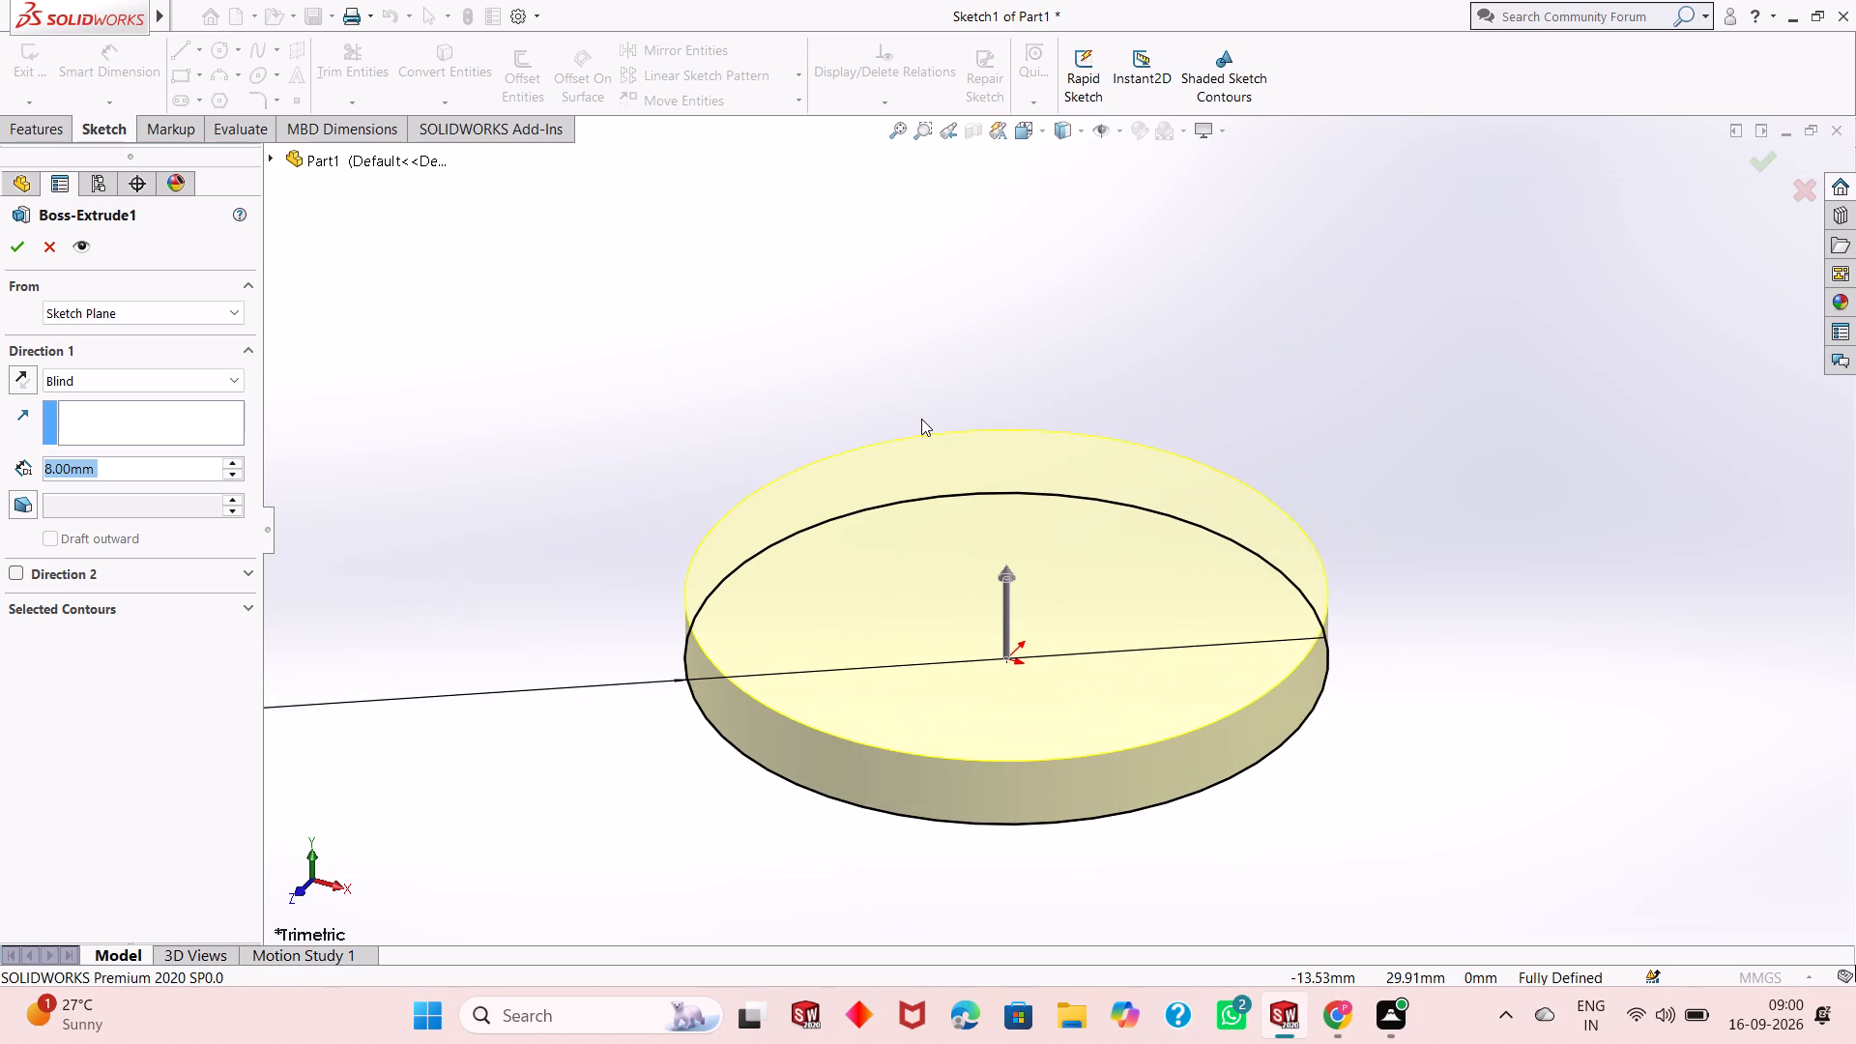
scroll(921, 419, "down", 1)
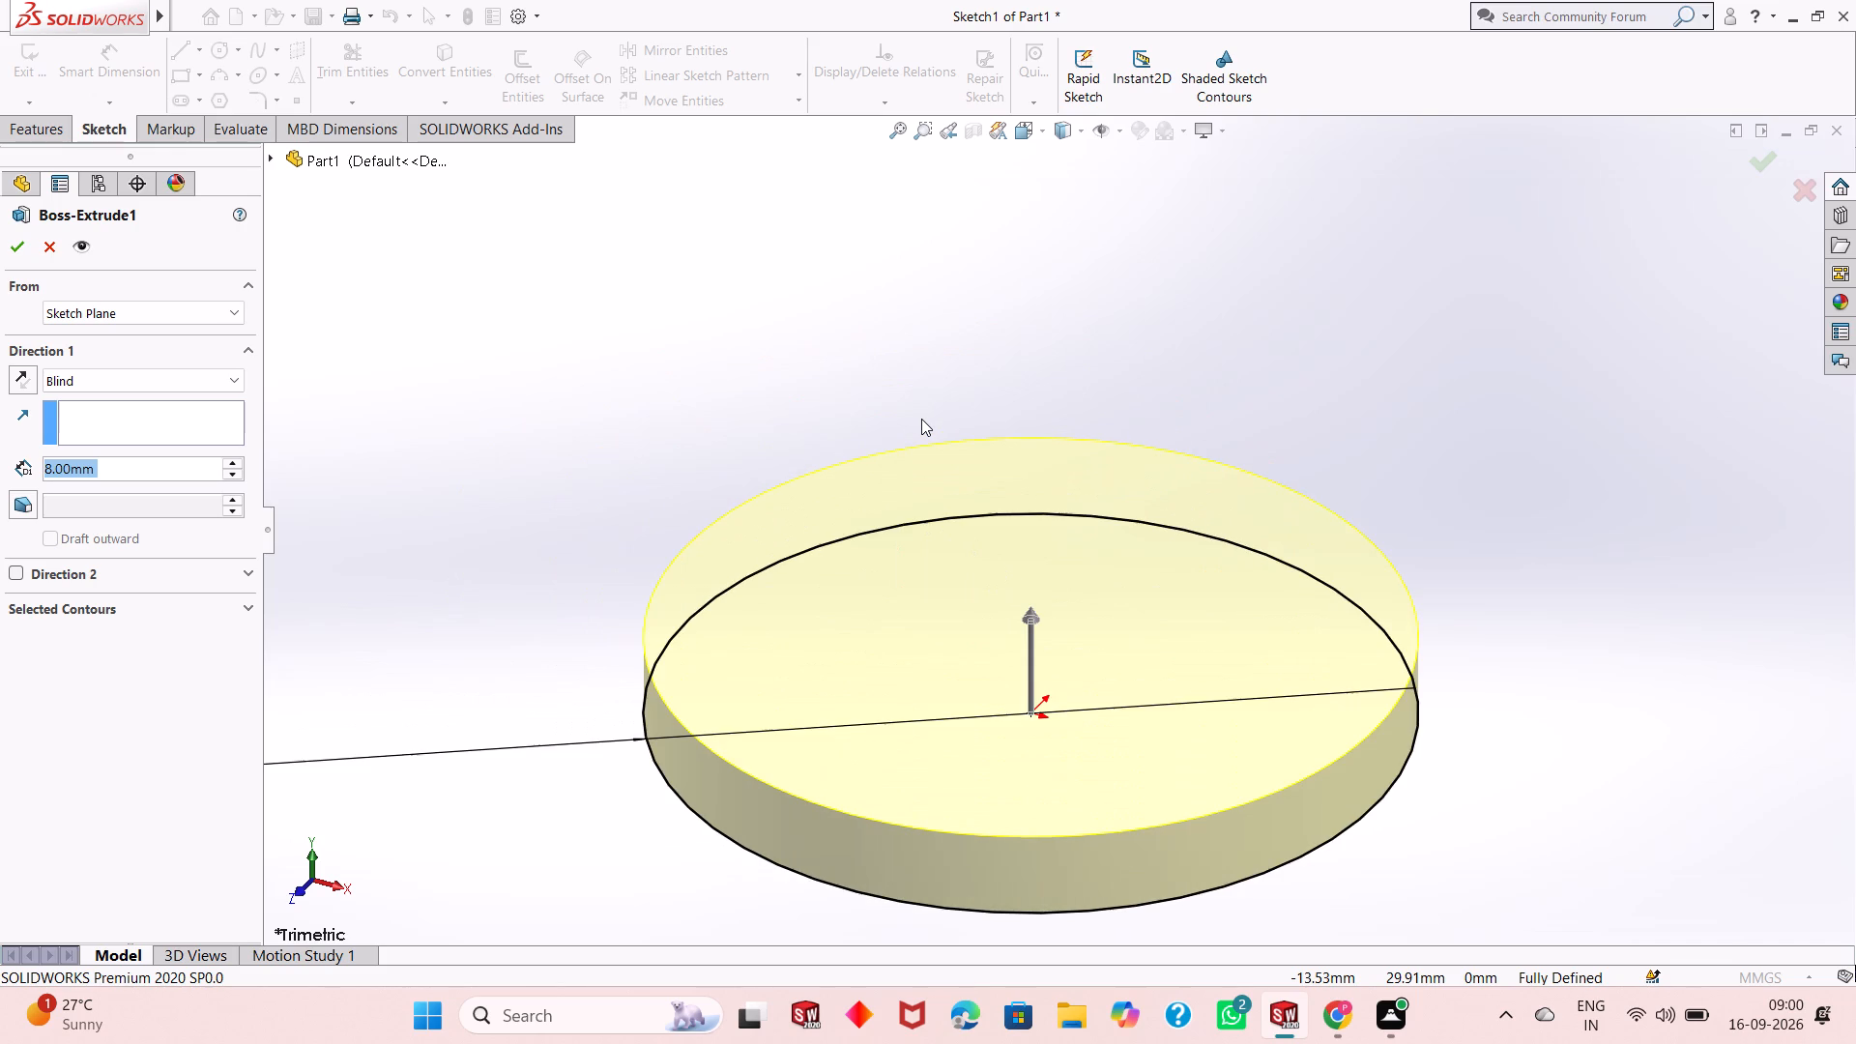
scroll(921, 419, "up", 2)
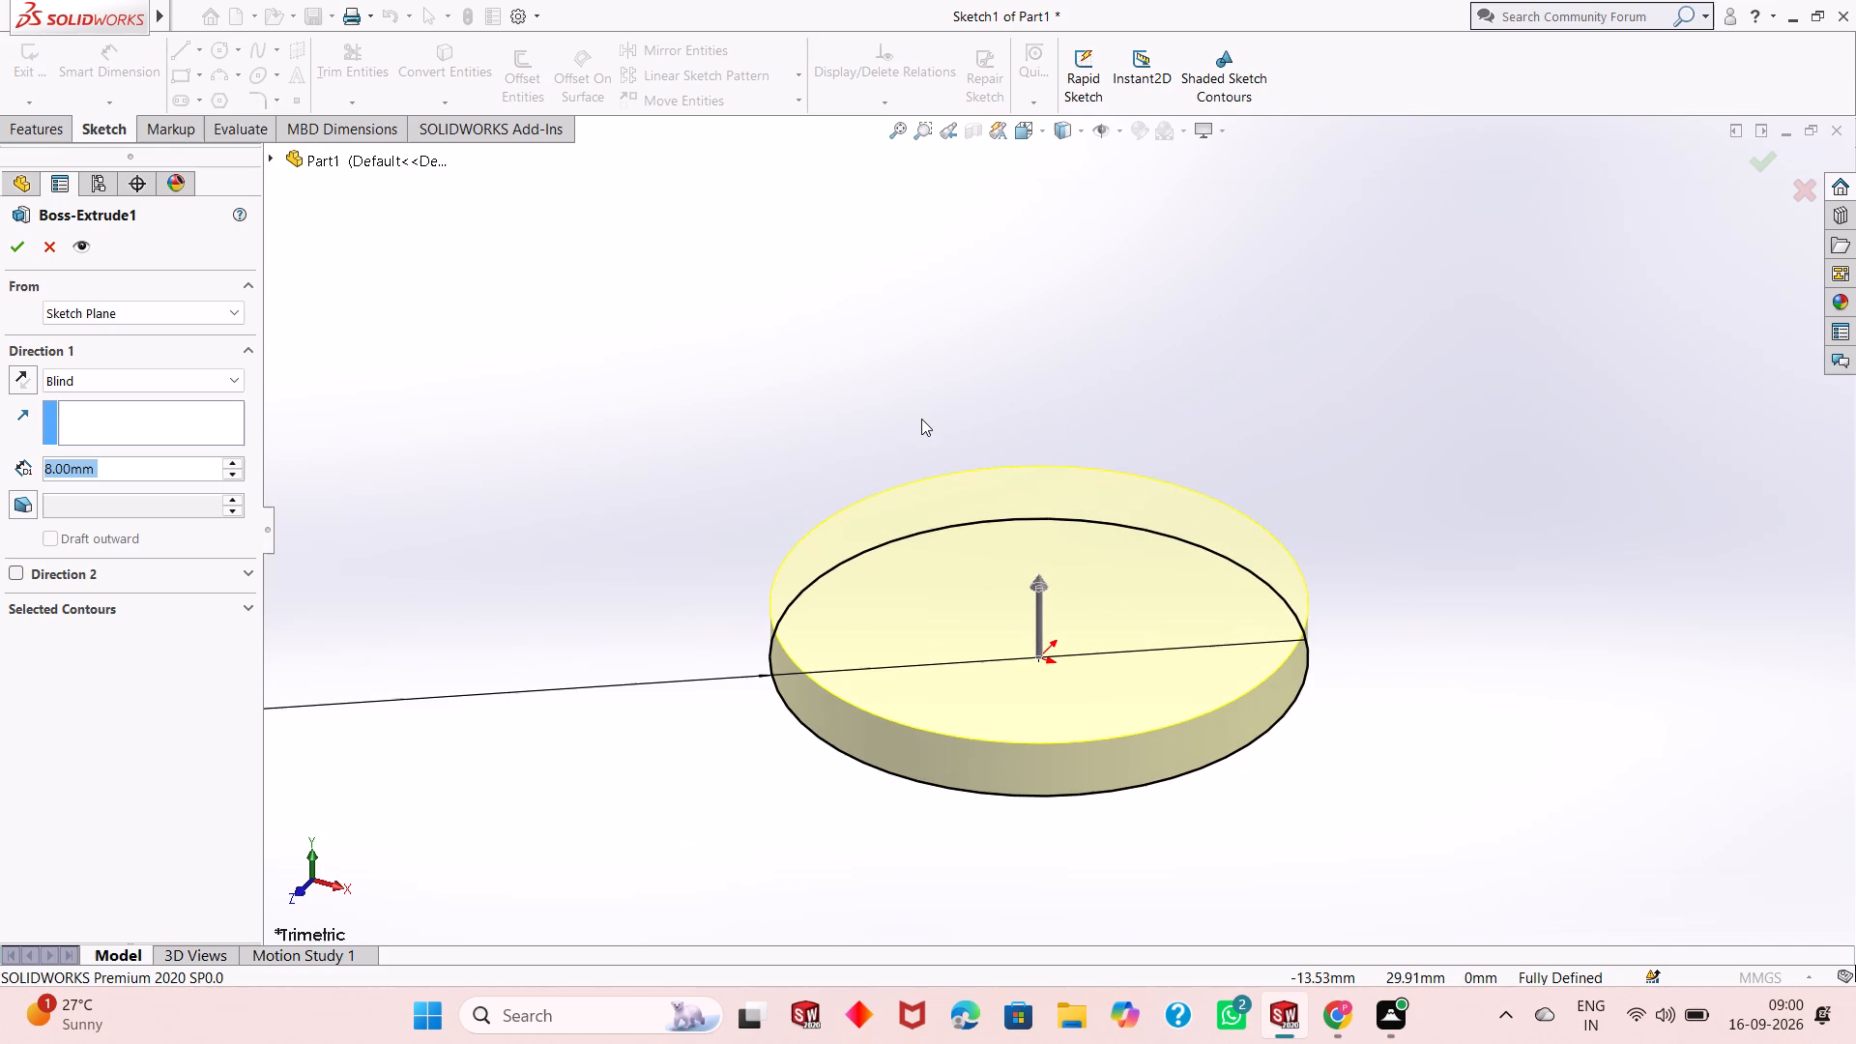
scroll(921, 419, "up", 1)
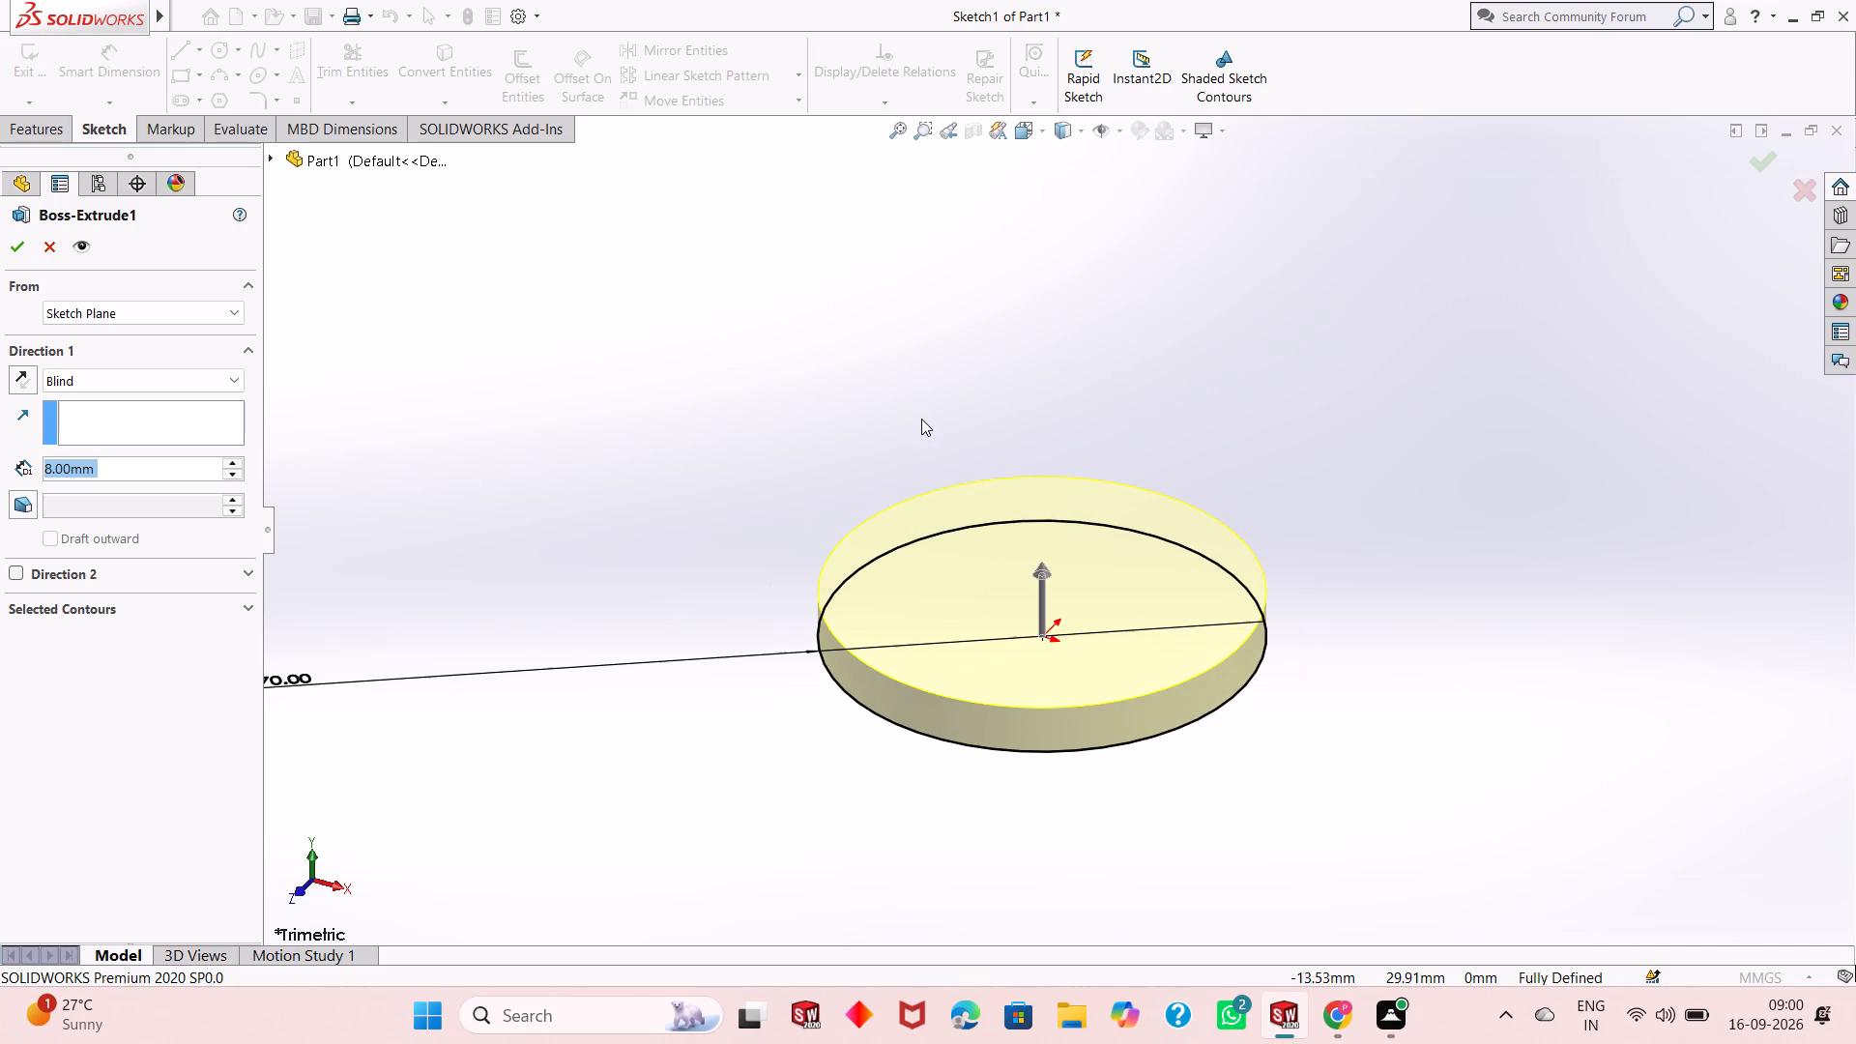
scroll(921, 419, "down", 1)
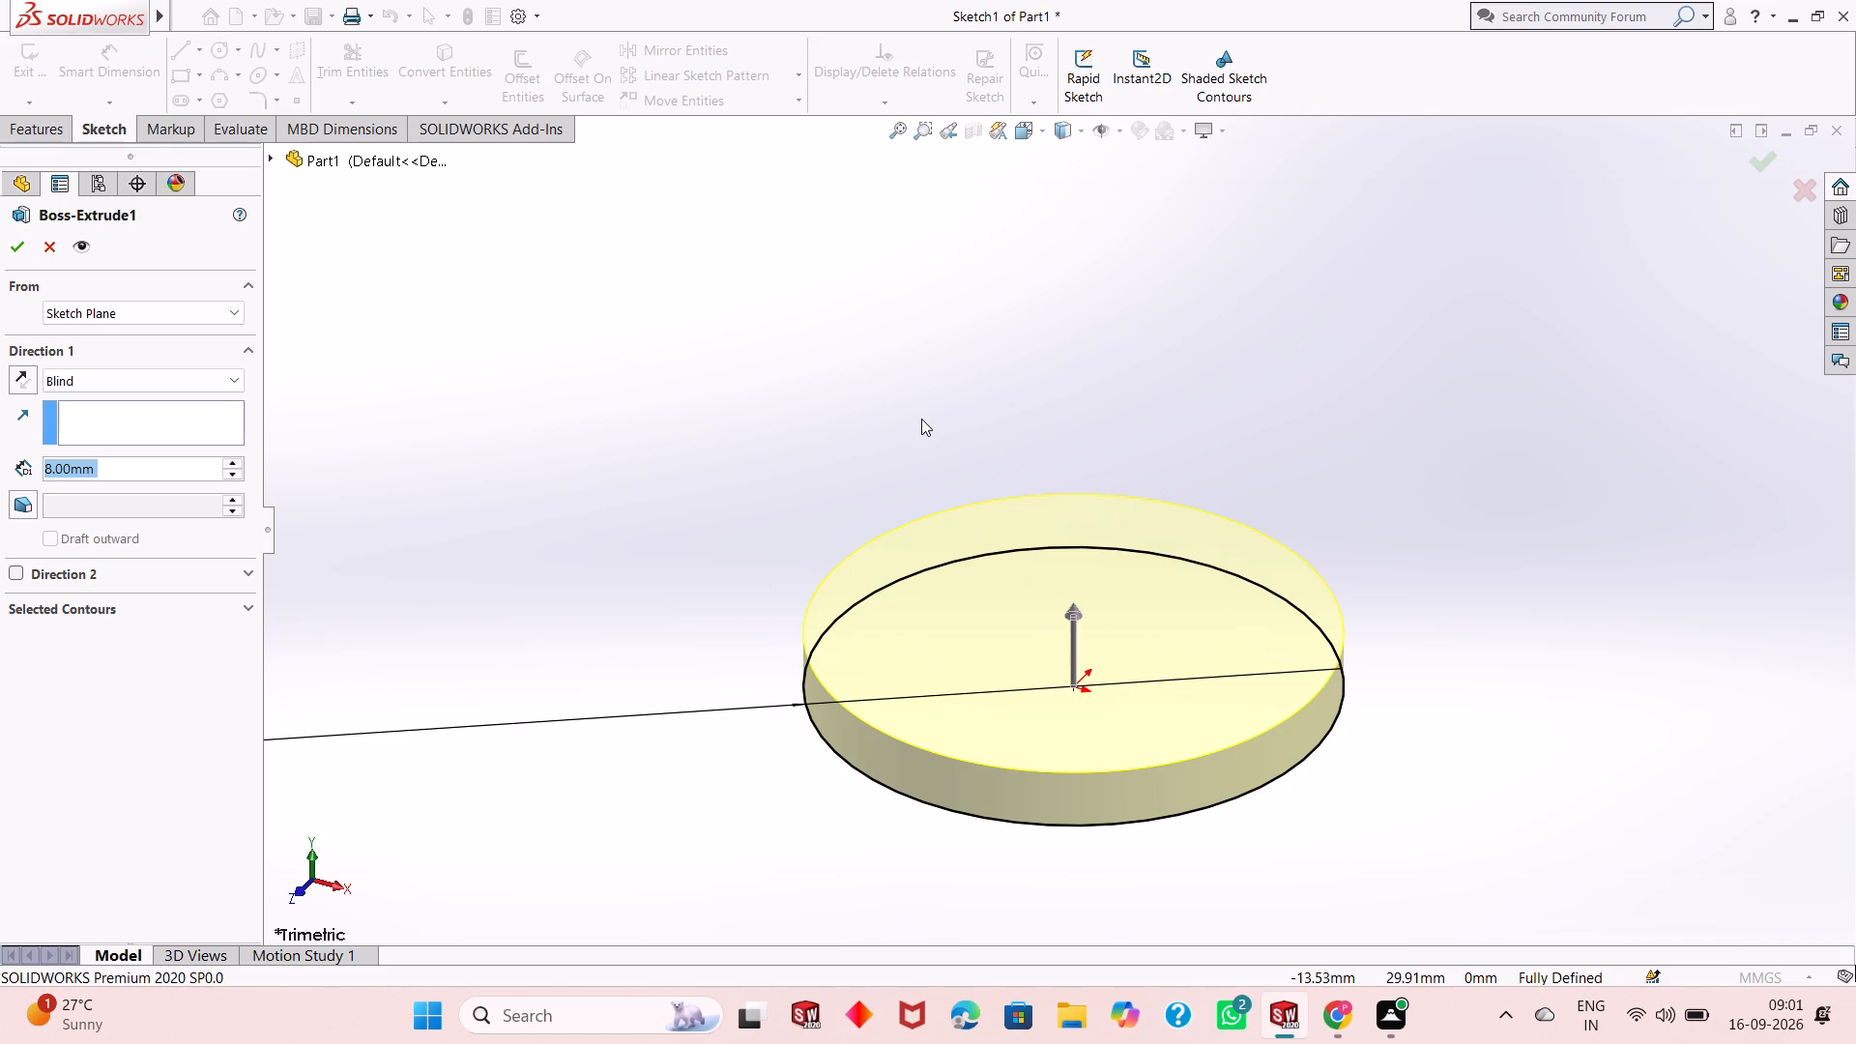
scroll(921, 419, "down", 1)
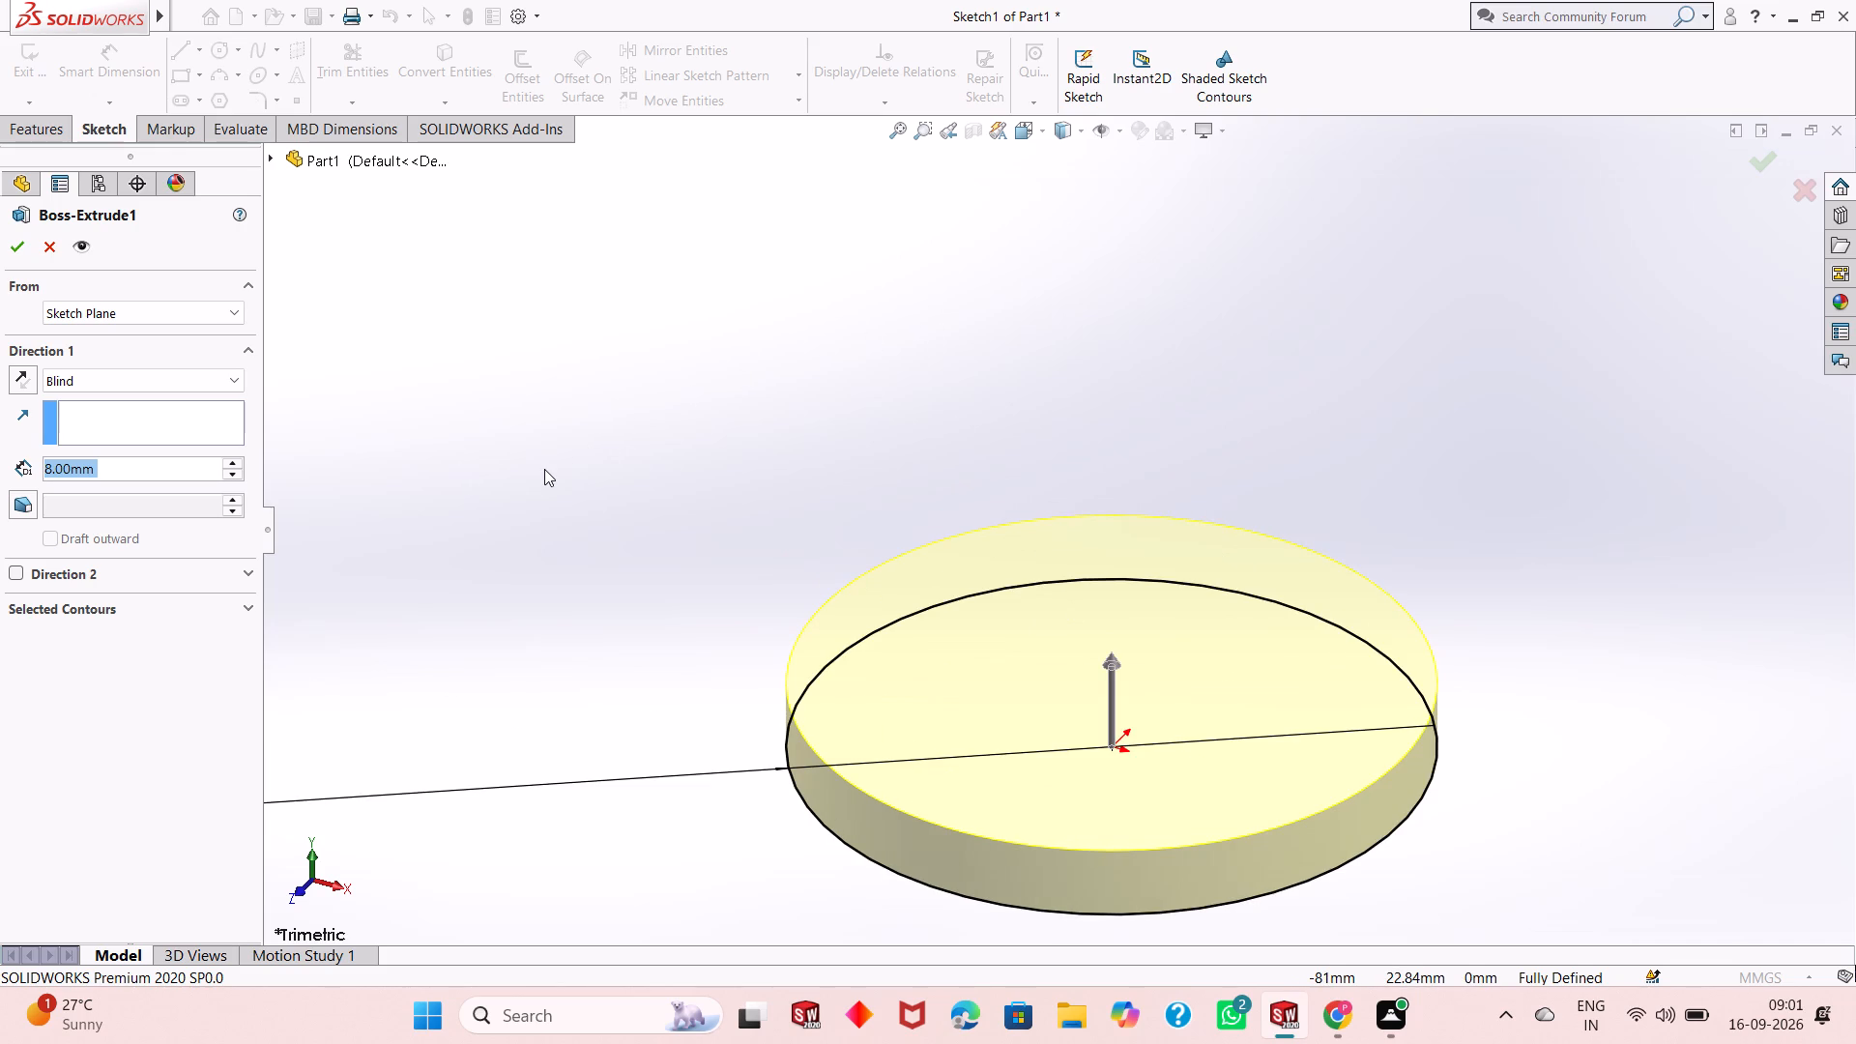
type("22")
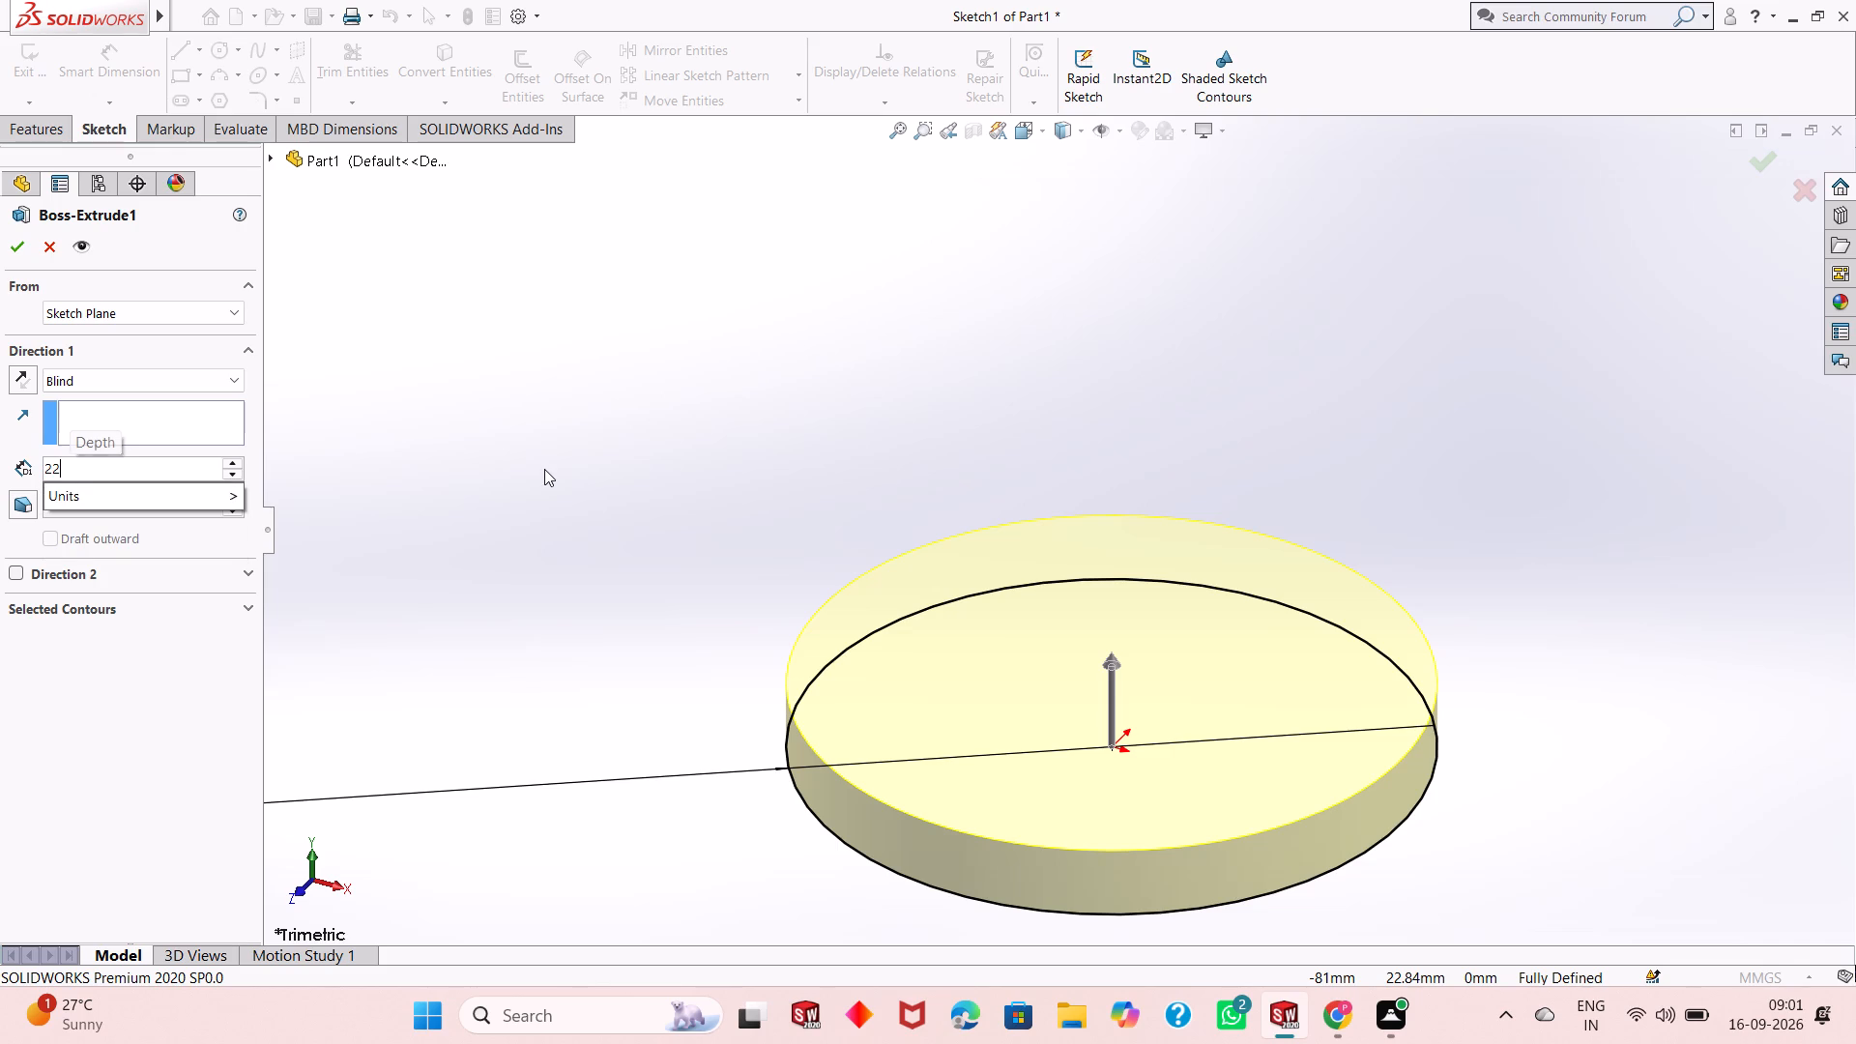
key("Return")
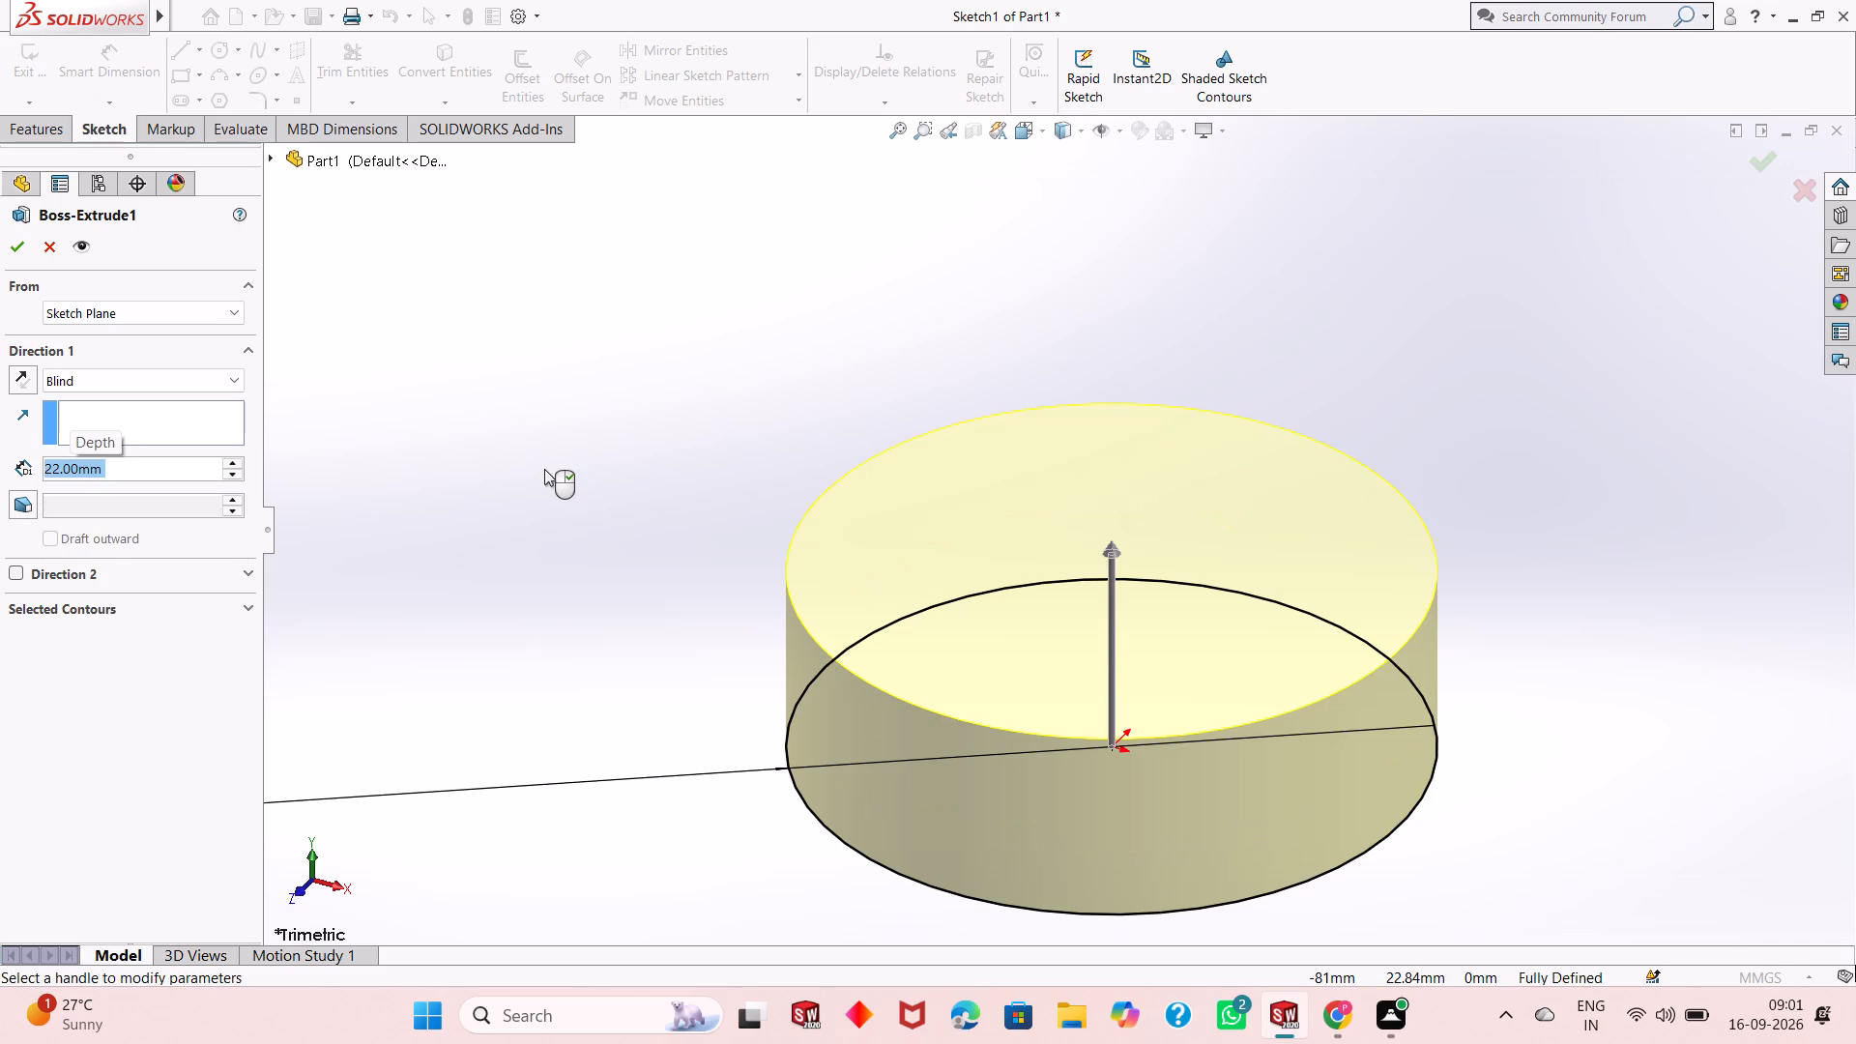
left_click(15, 240)
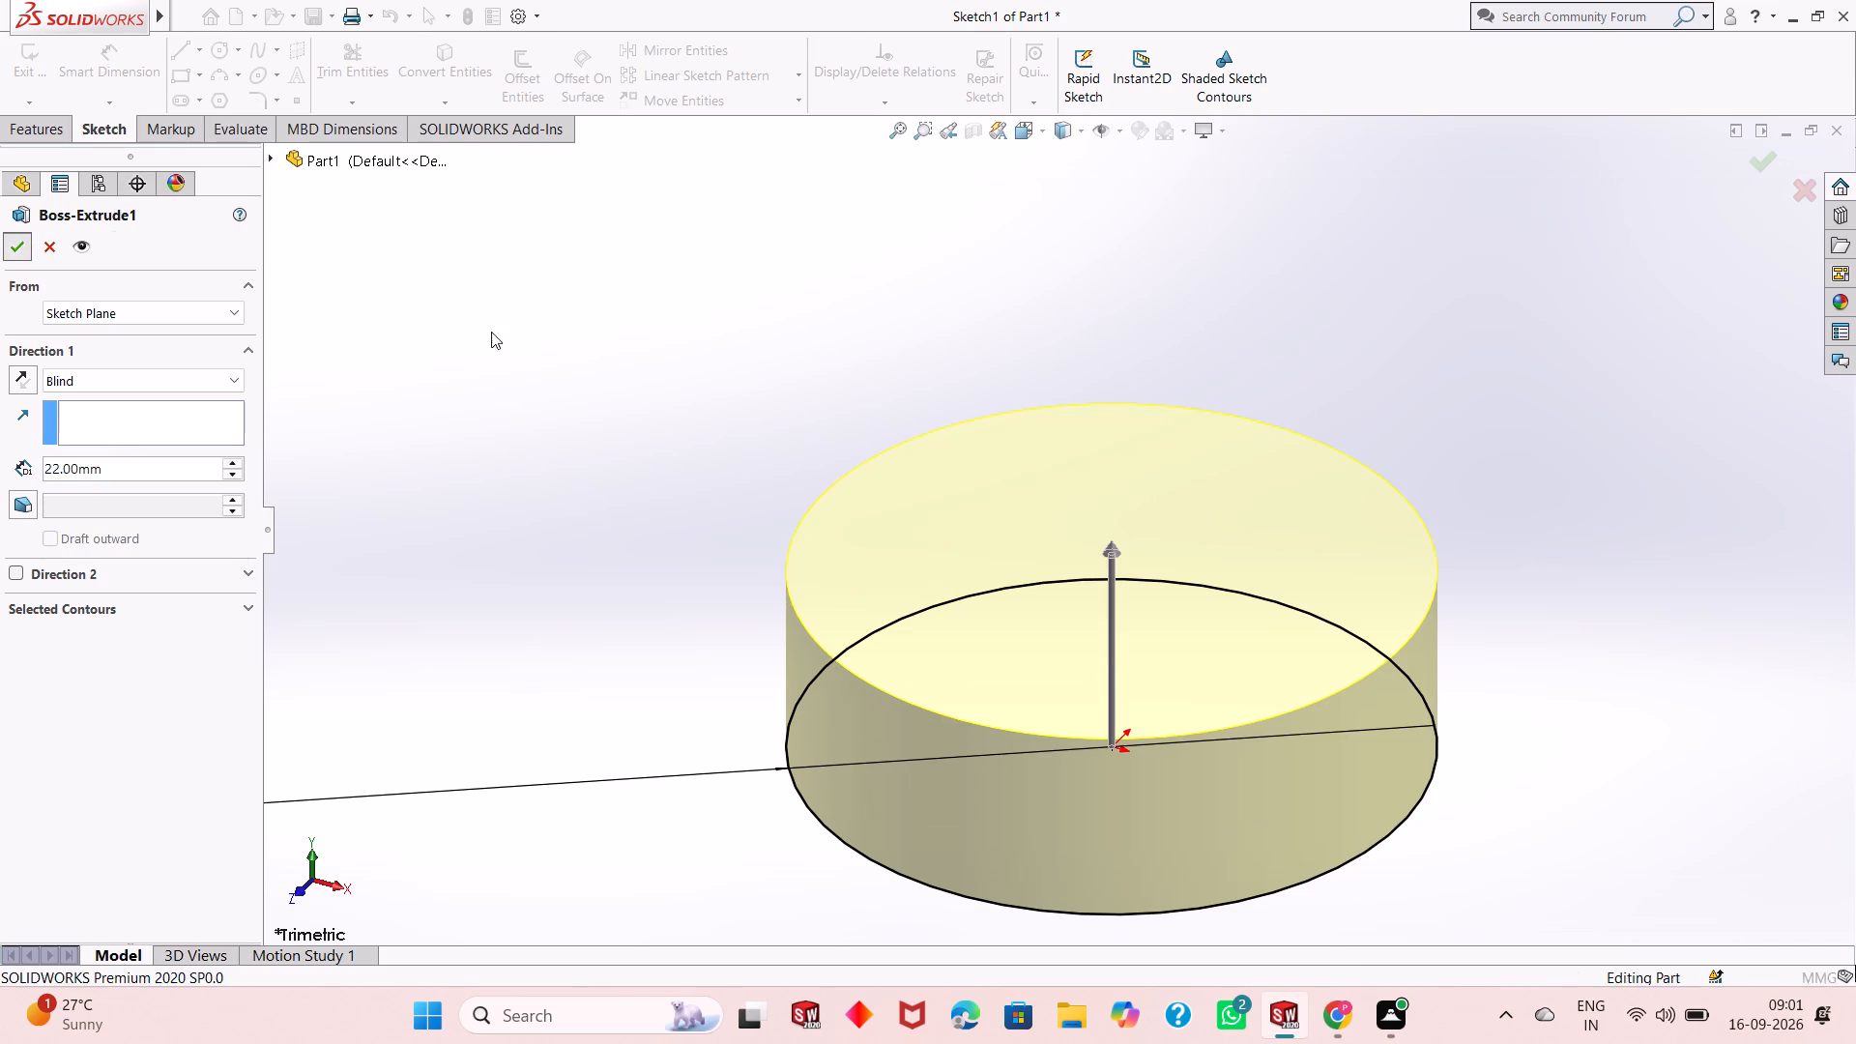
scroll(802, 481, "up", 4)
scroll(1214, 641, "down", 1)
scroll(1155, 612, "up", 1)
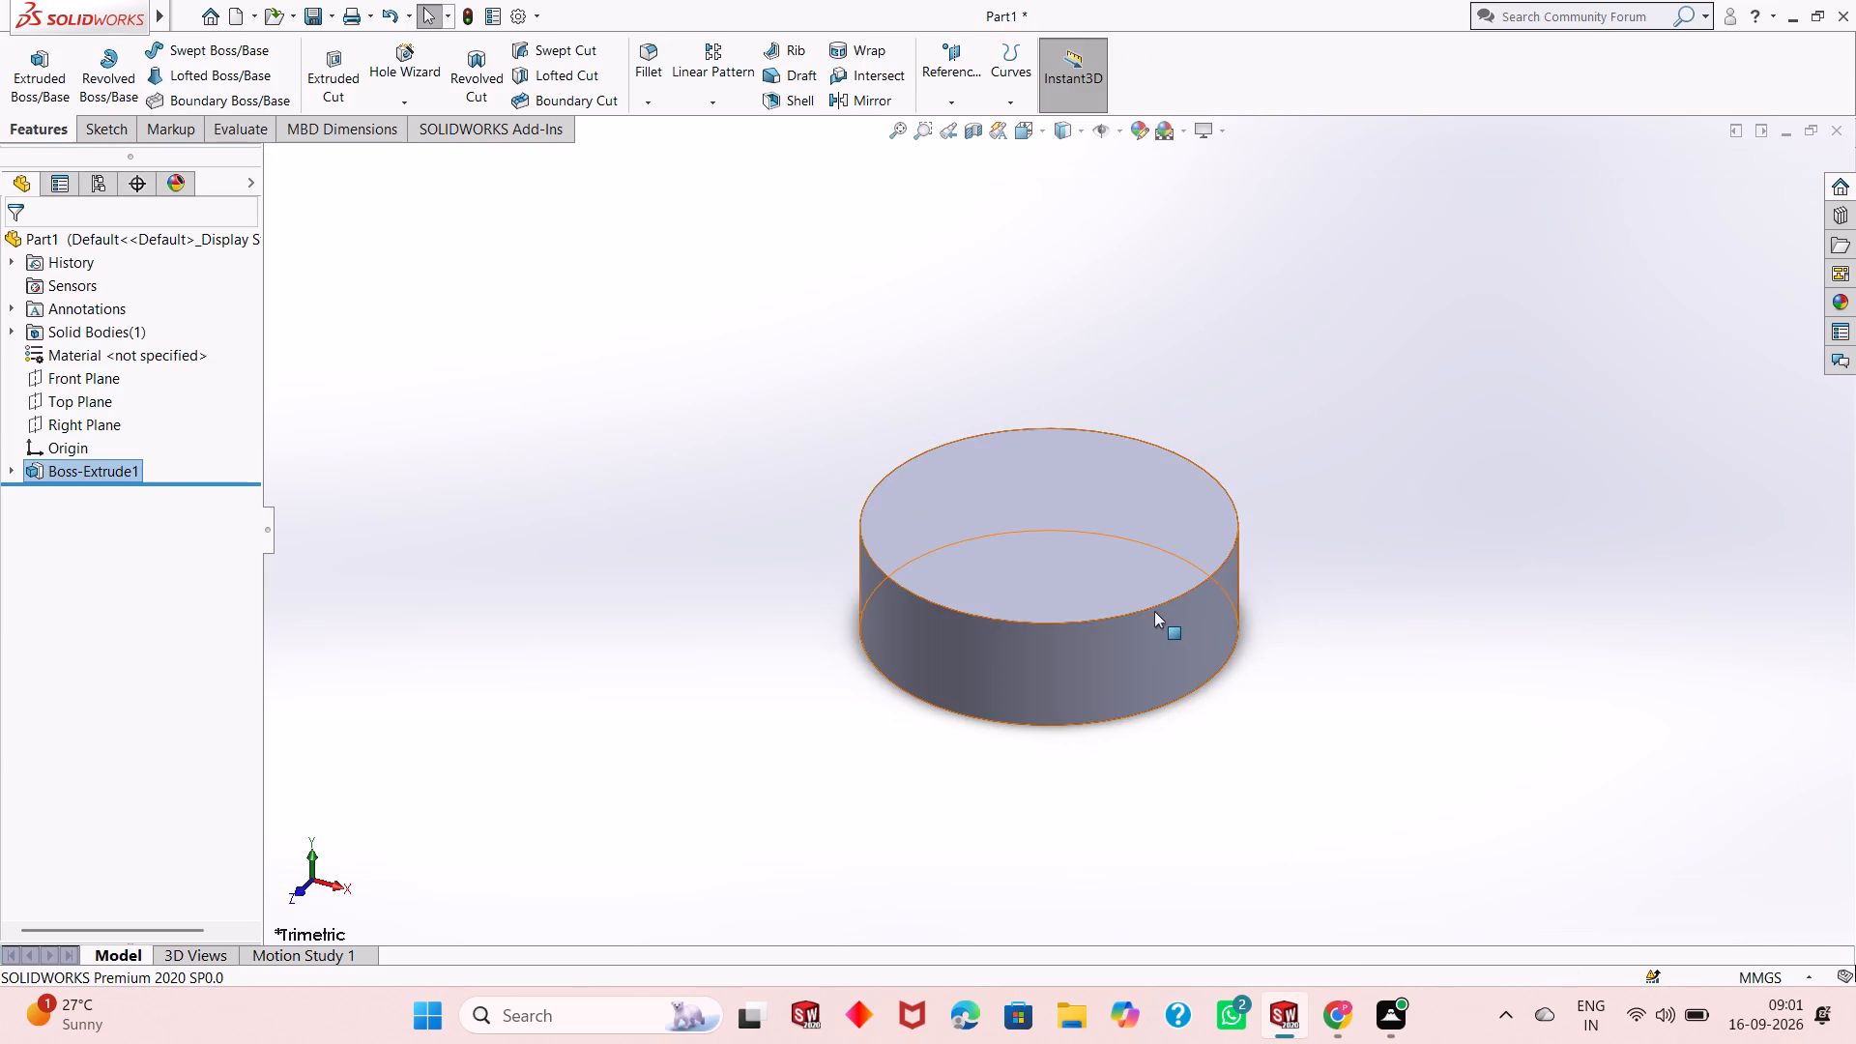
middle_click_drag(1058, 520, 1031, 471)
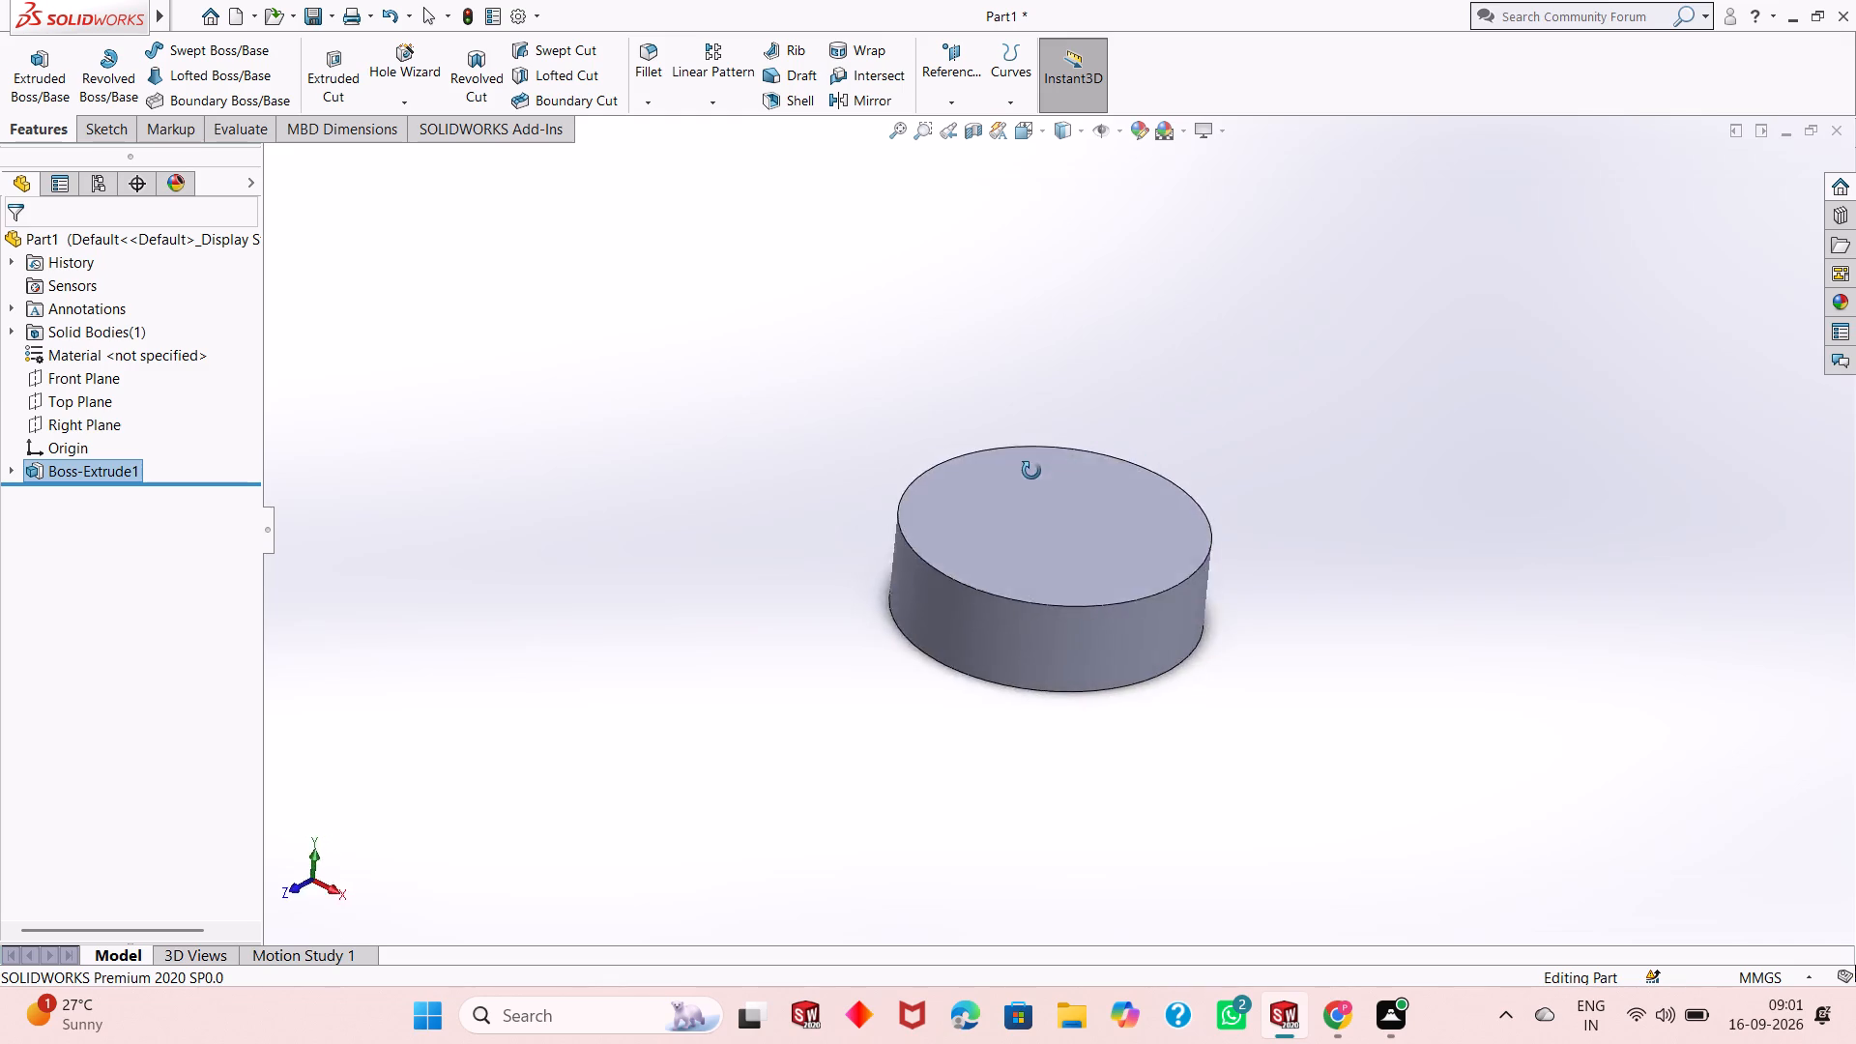
Examine the cylindrical base's top face and side wall from several angles.
middle_click_drag(1031, 471, 849, 576)
scroll(932, 514, "up", 1)
middle_click_drag(1146, 423, 1009, 422)
middle_click_drag(1127, 453, 1213, 571)
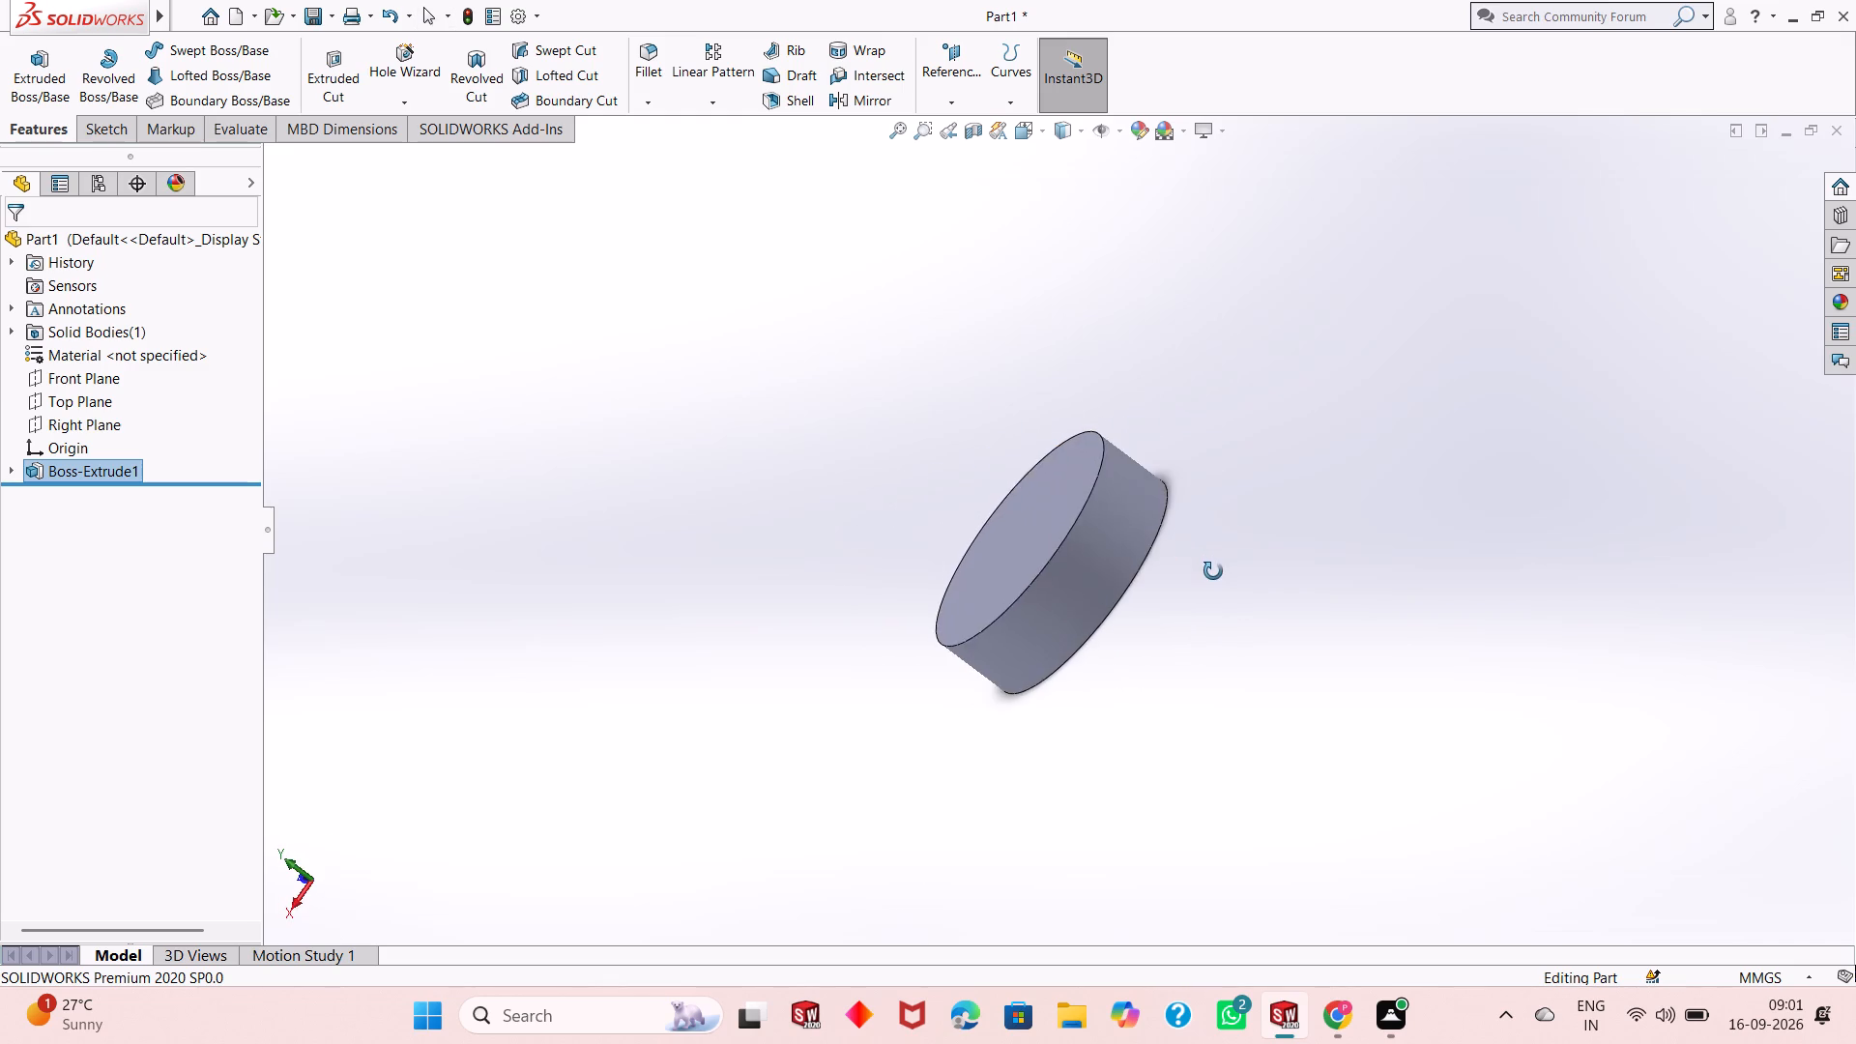
middle_click_drag(1213, 571, 1213, 581)
scroll(1213, 581, "down", 1)
middle_click_drag(986, 465, 1029, 479)
scroll(1025, 462, "down", 1)
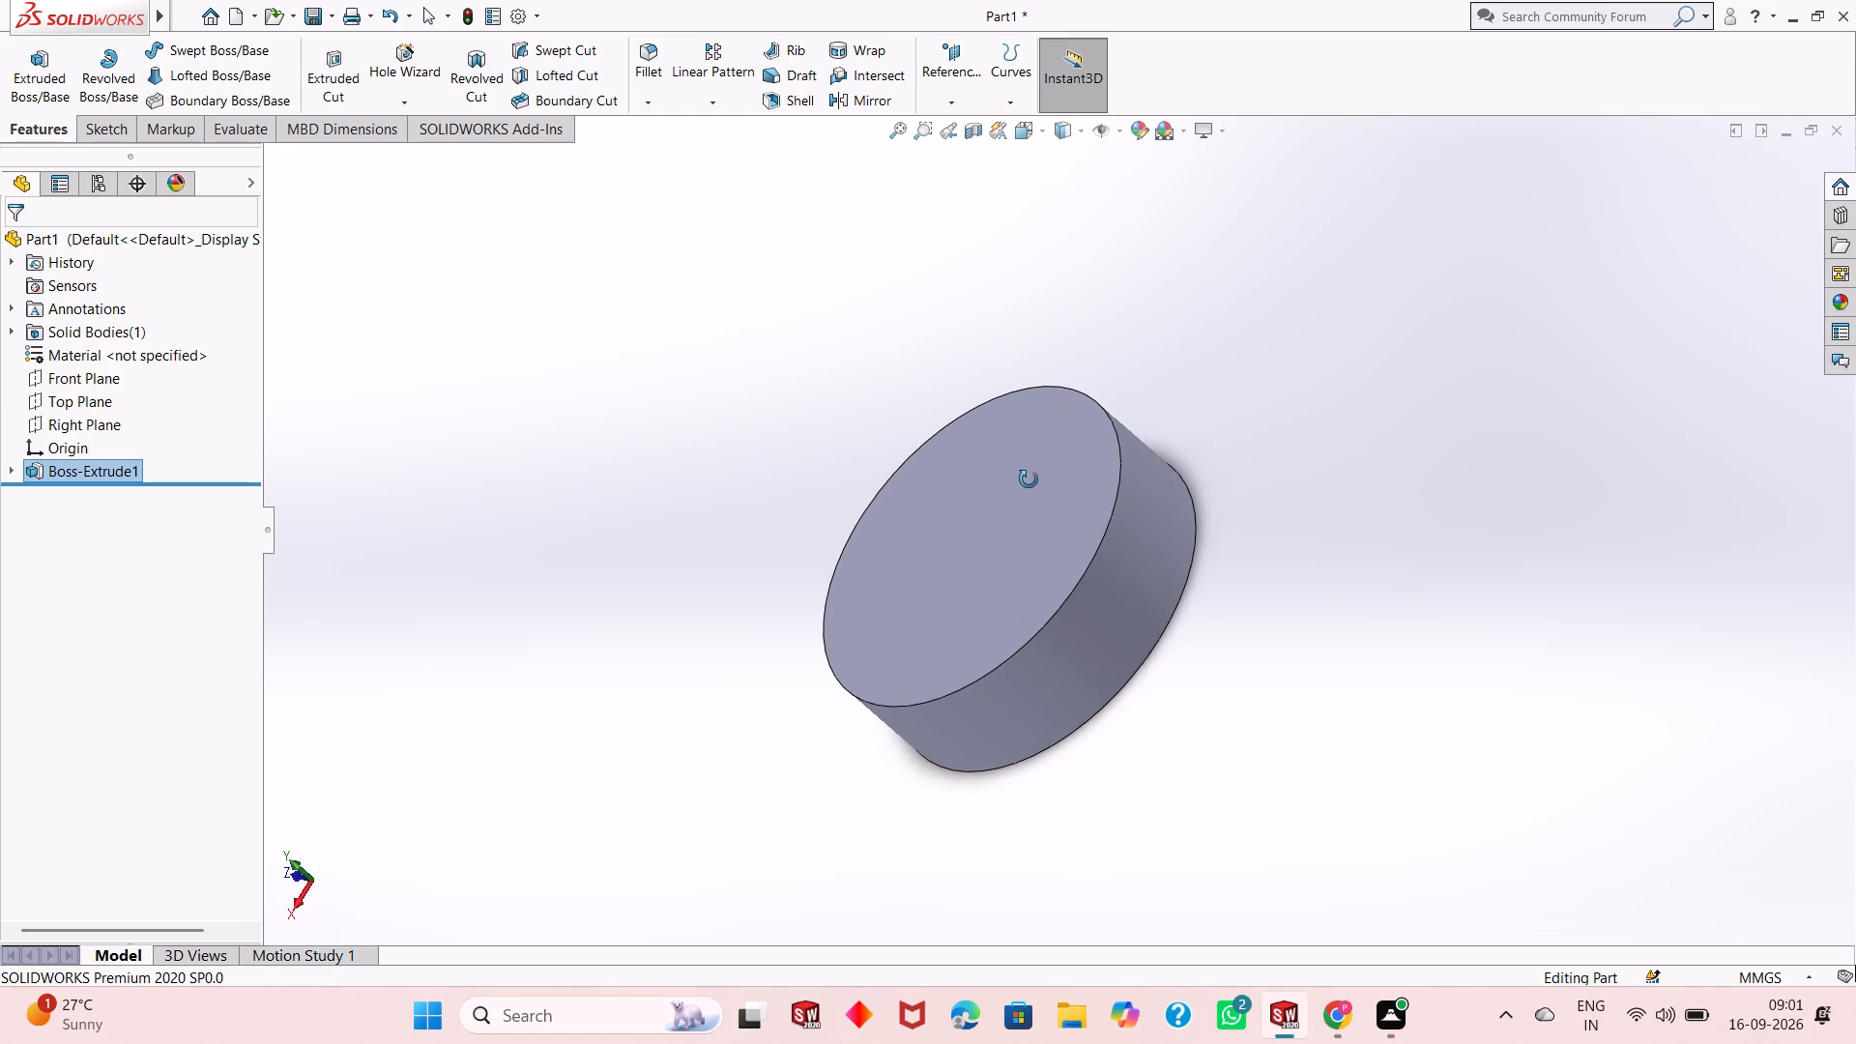
middle_click_drag(1029, 479, 1106, 388)
scroll(1029, 480, "down", 1)
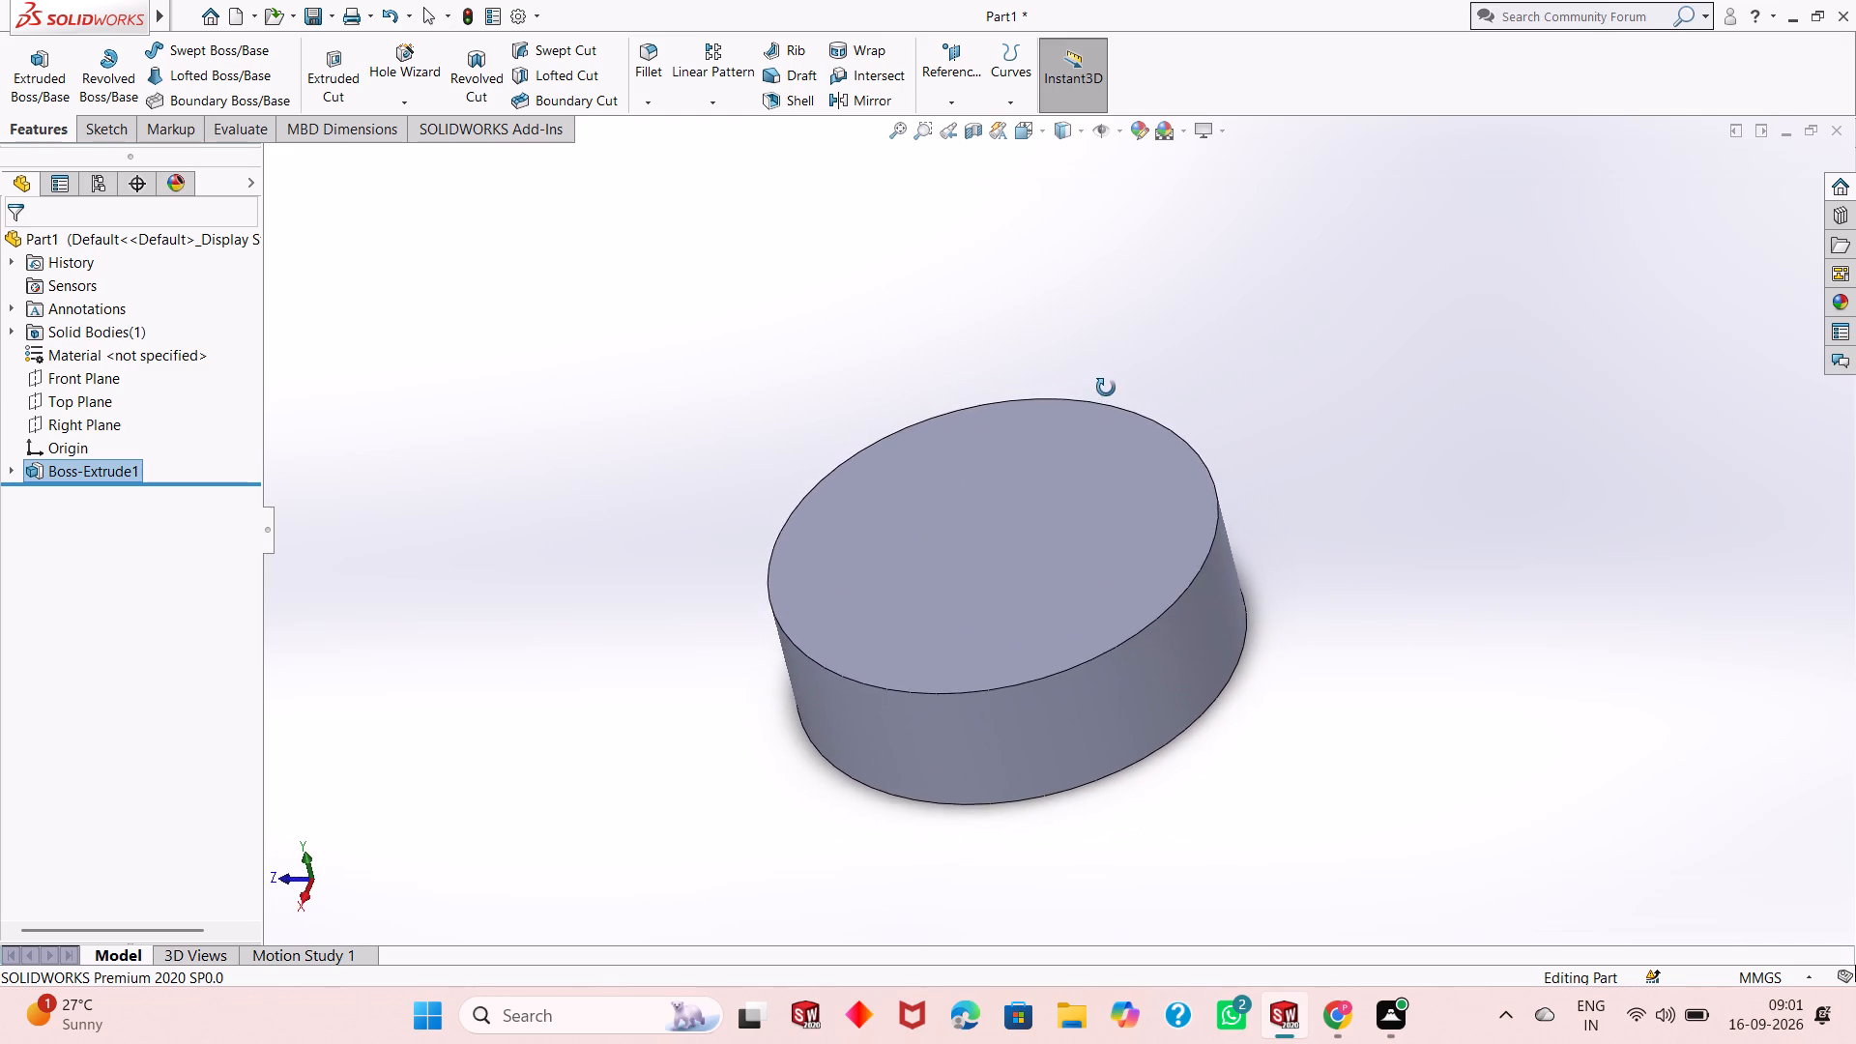
middle_click_drag(1106, 388, 1110, 431)
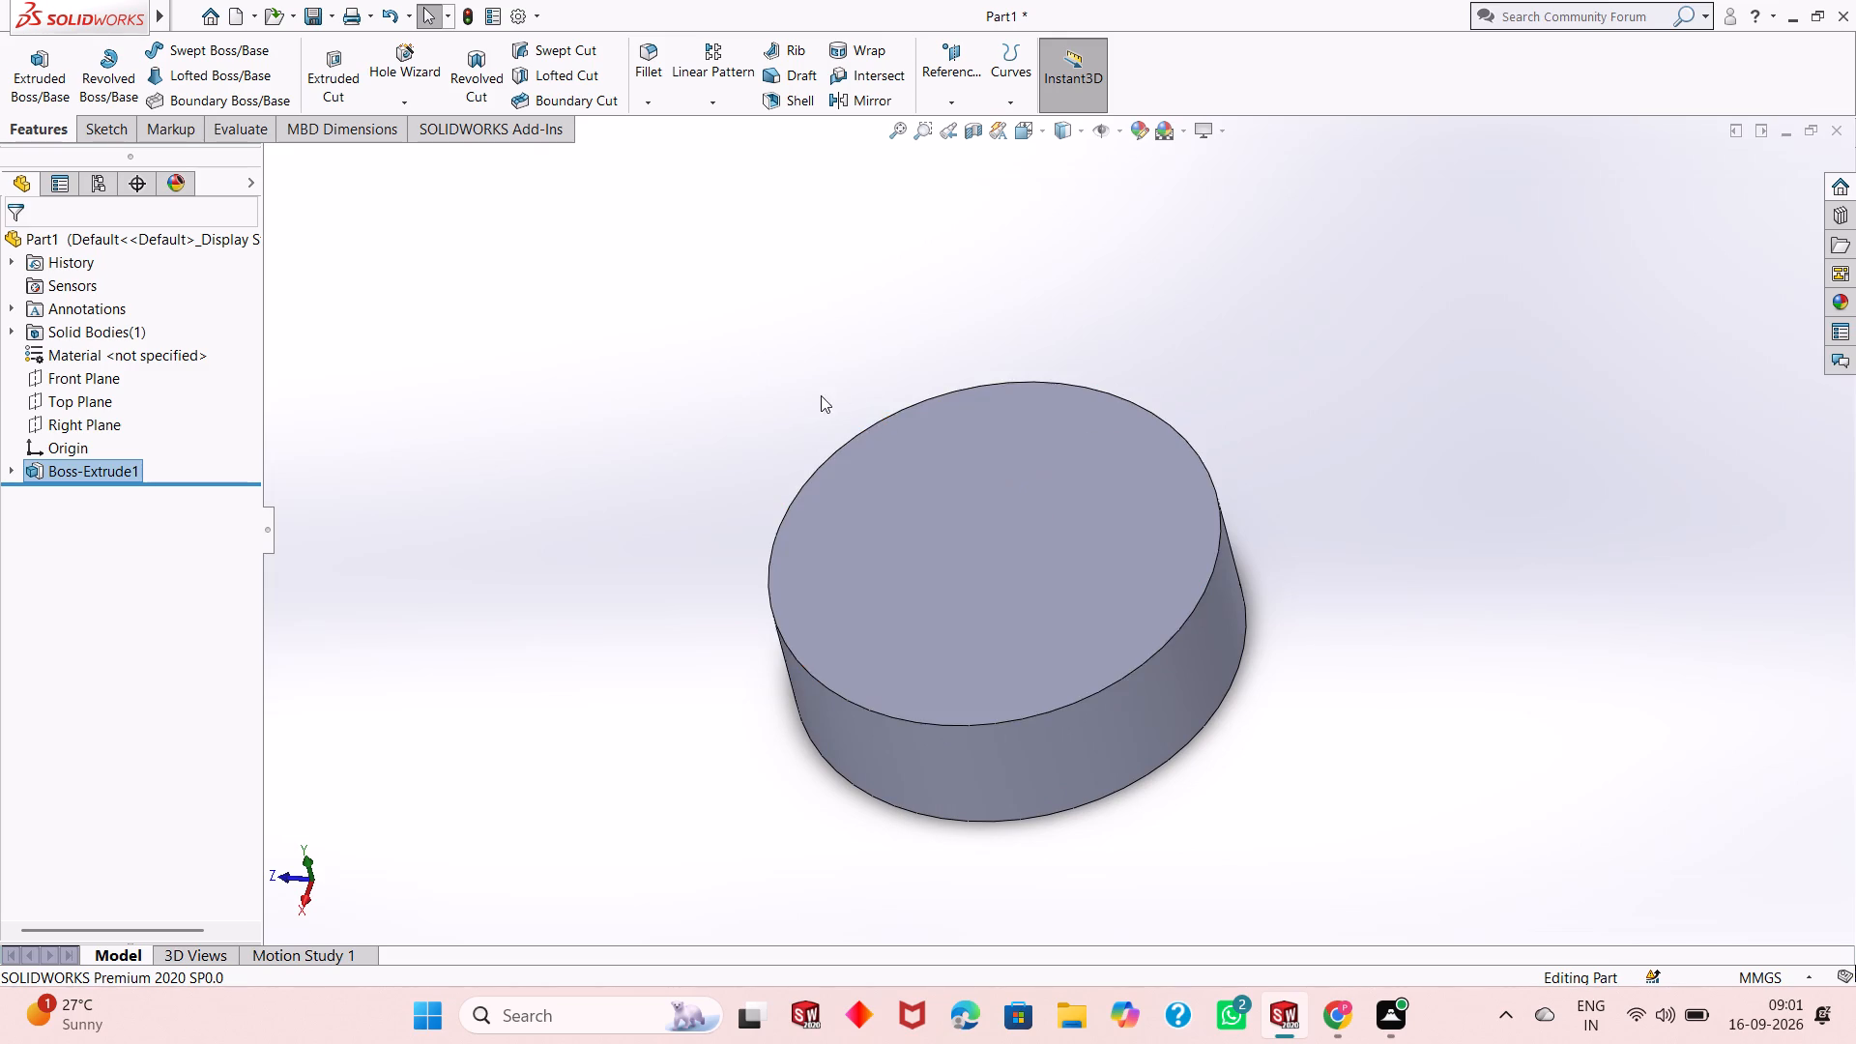
scroll(1056, 429, "down", 2)
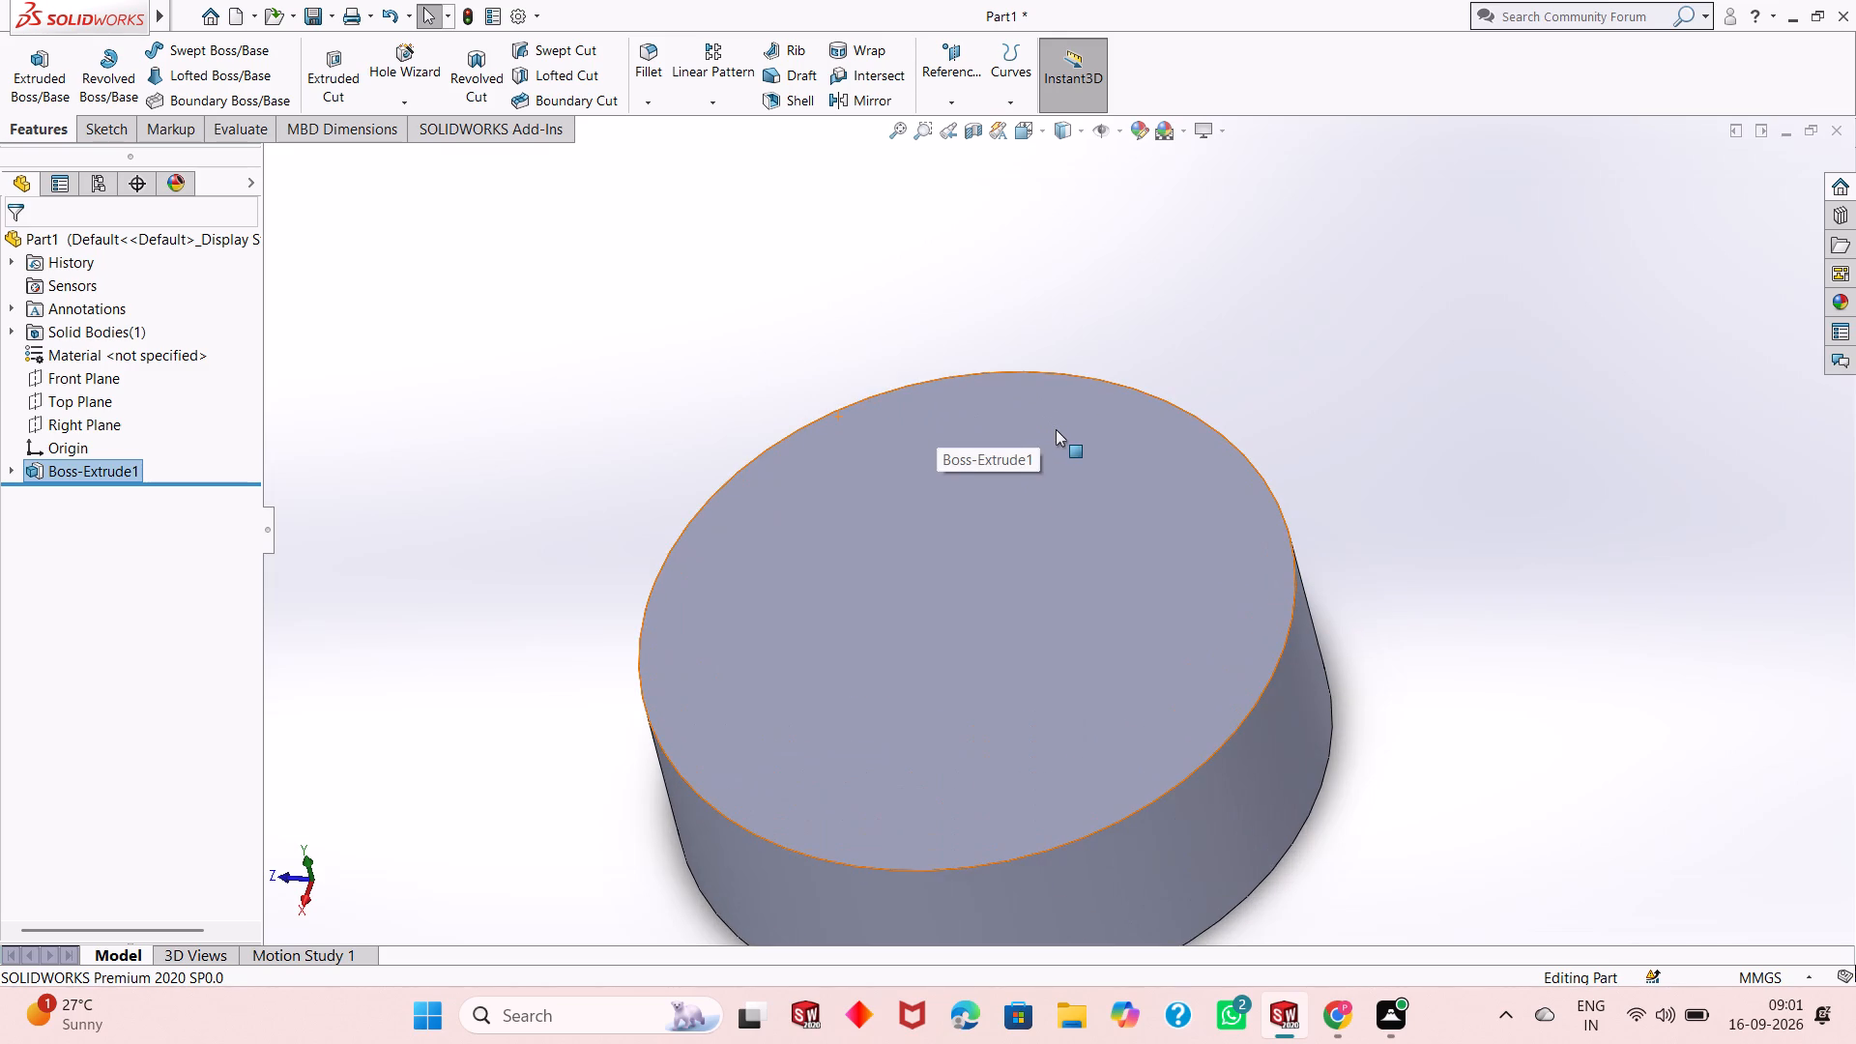
scroll(1056, 429, "up", 1)
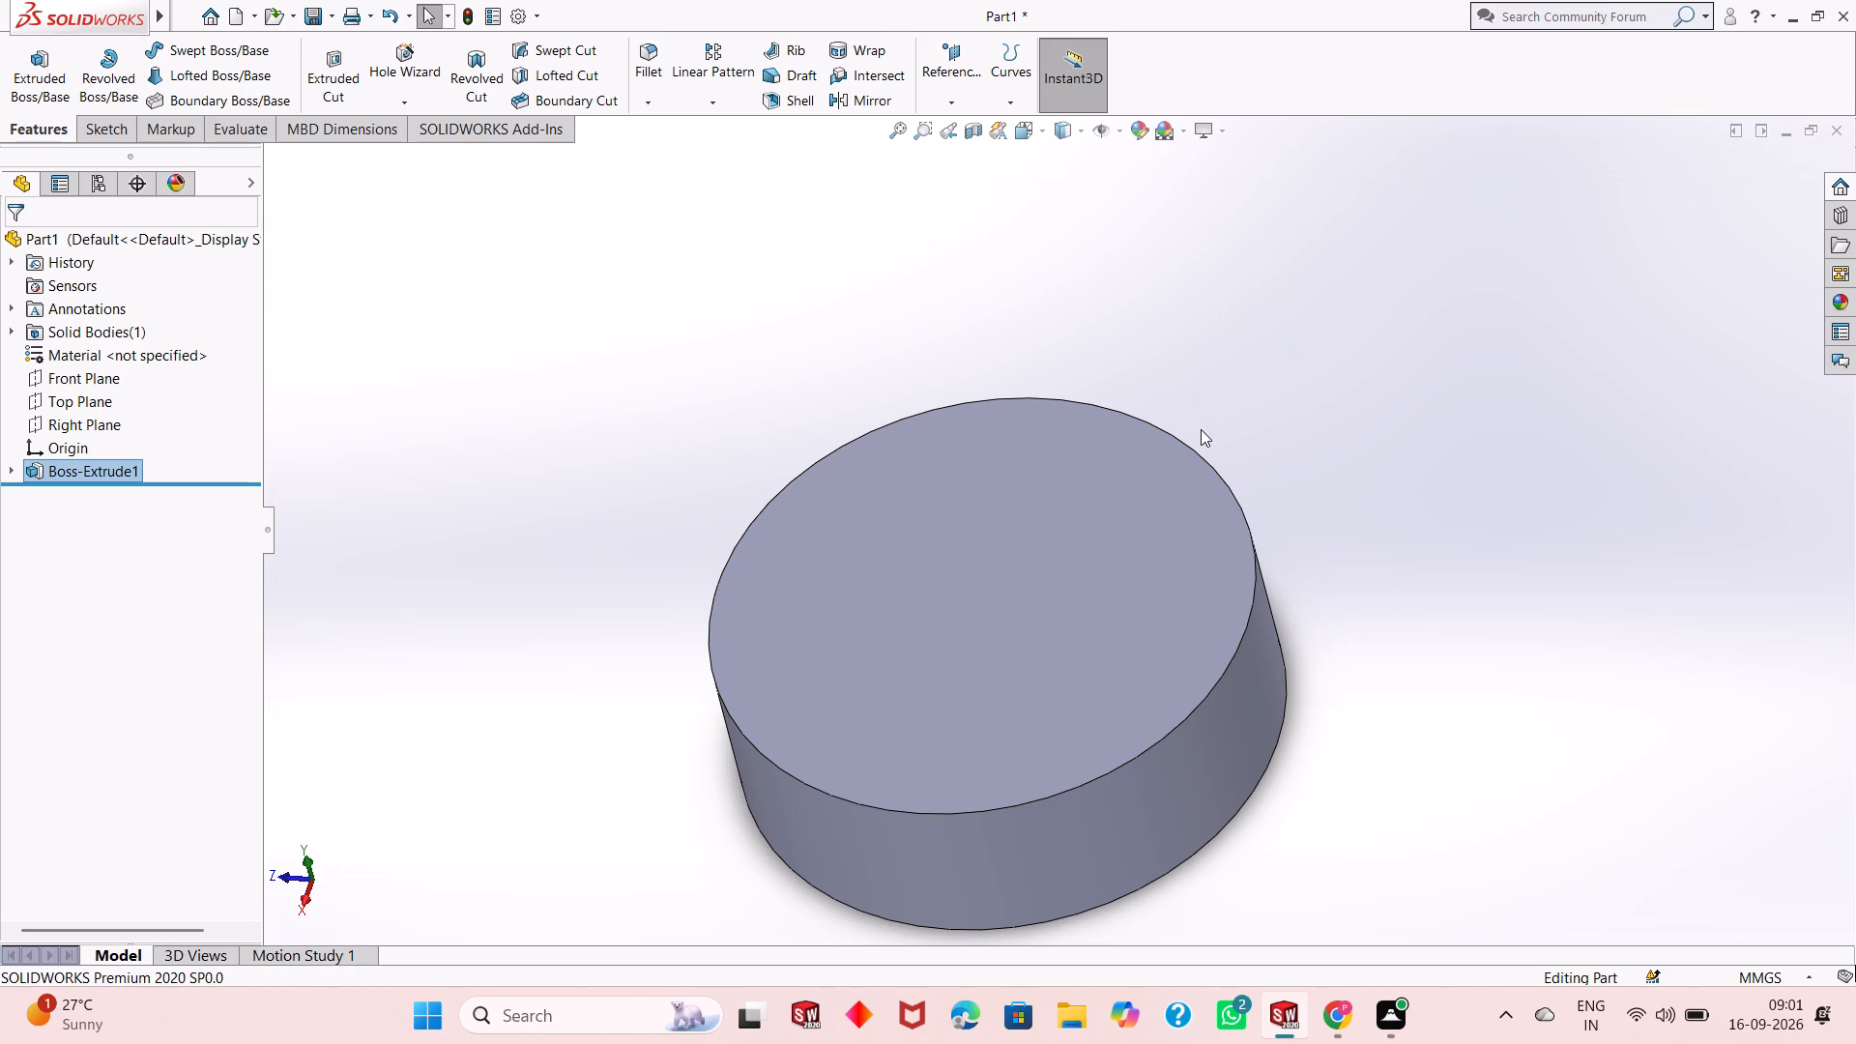
middle_click_drag(1236, 445, 1236, 454)
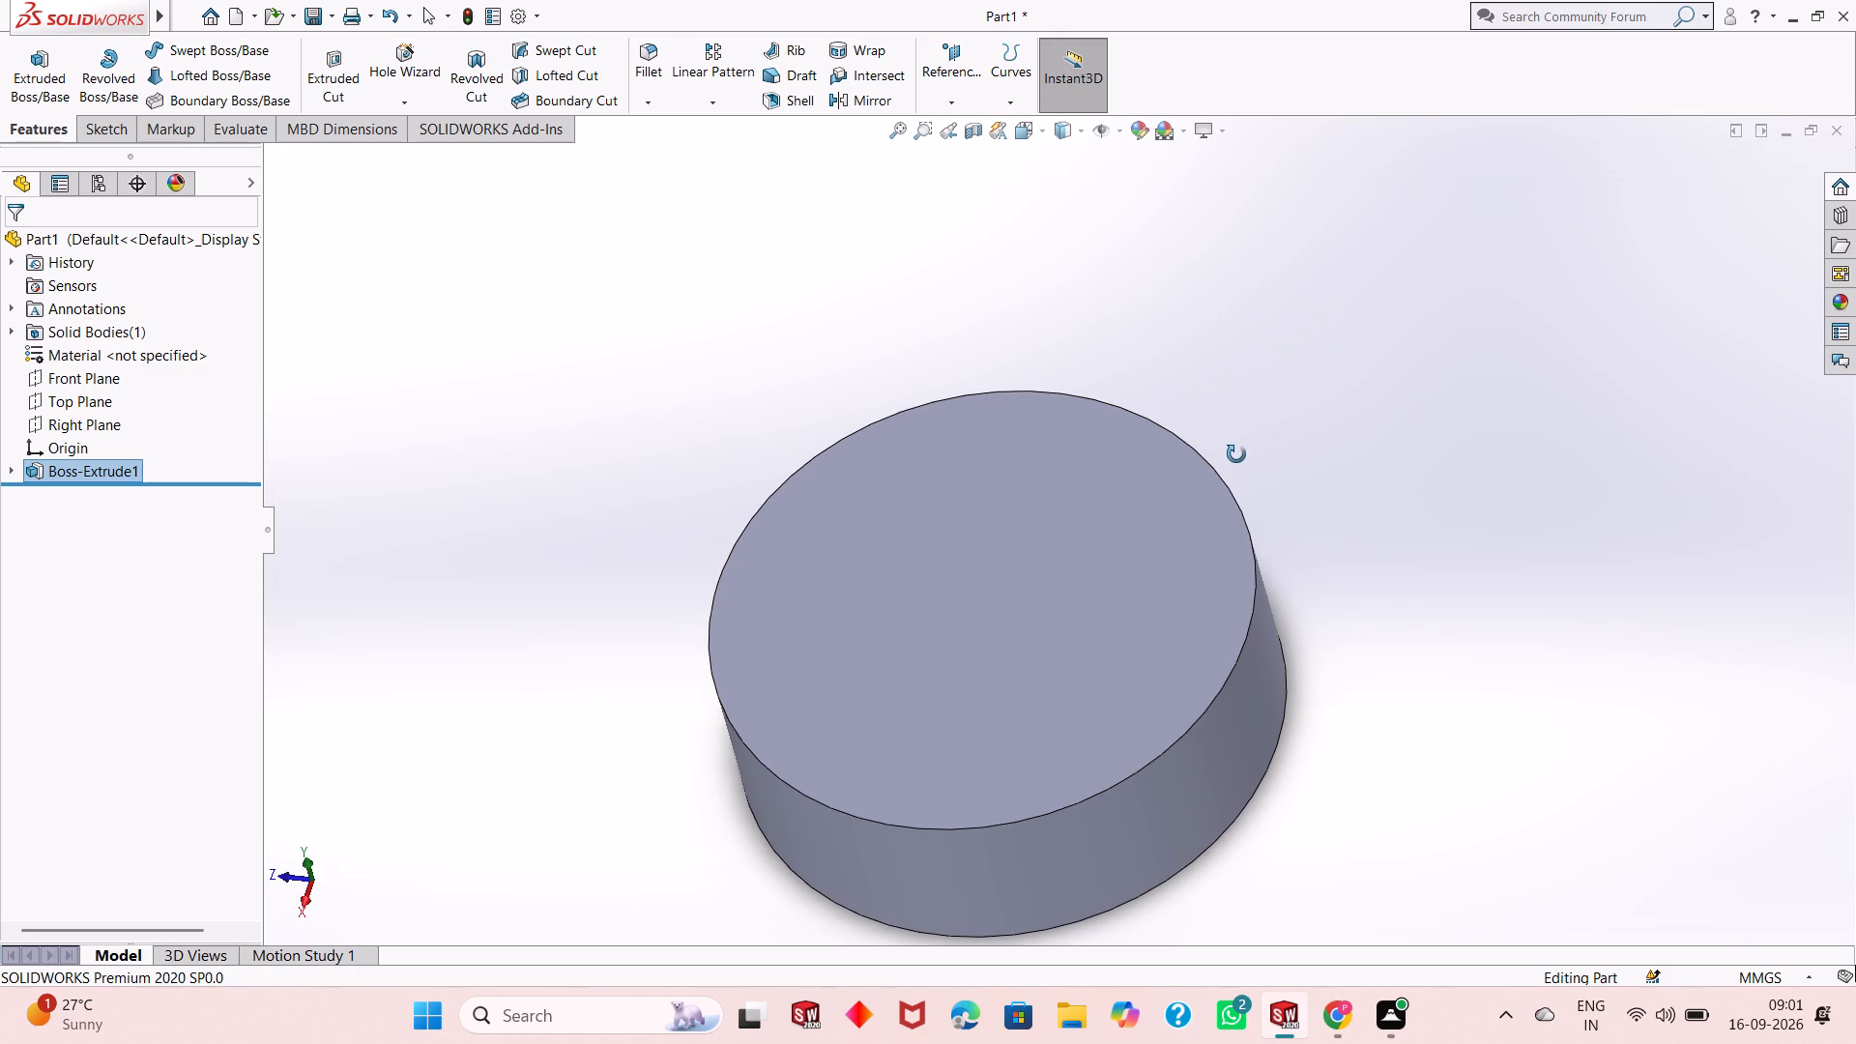
middle_click_drag(1236, 454, 1327, 328)
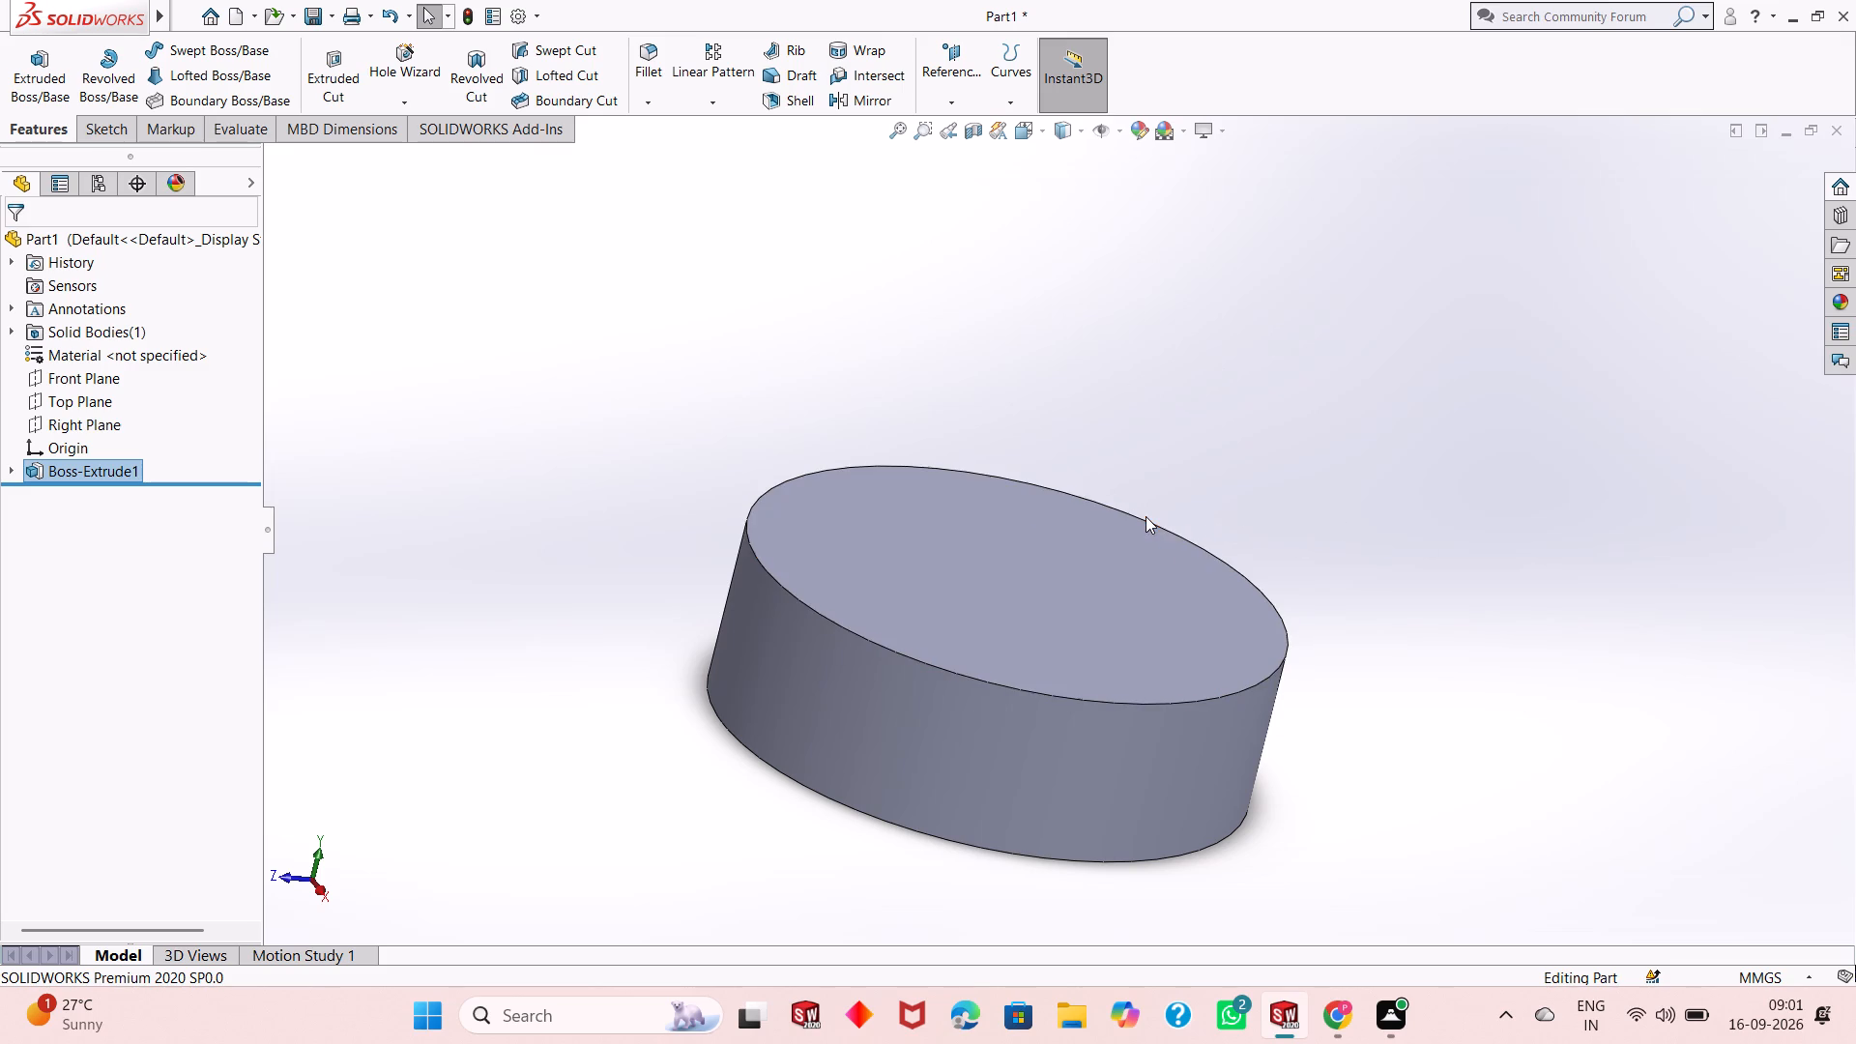
Start a sketch on the cylinder's top face and draw a circle centred on the origin with a radius of about 25 mm.
middle_click_drag(1145, 516, 1133, 536)
left_click(1116, 571)
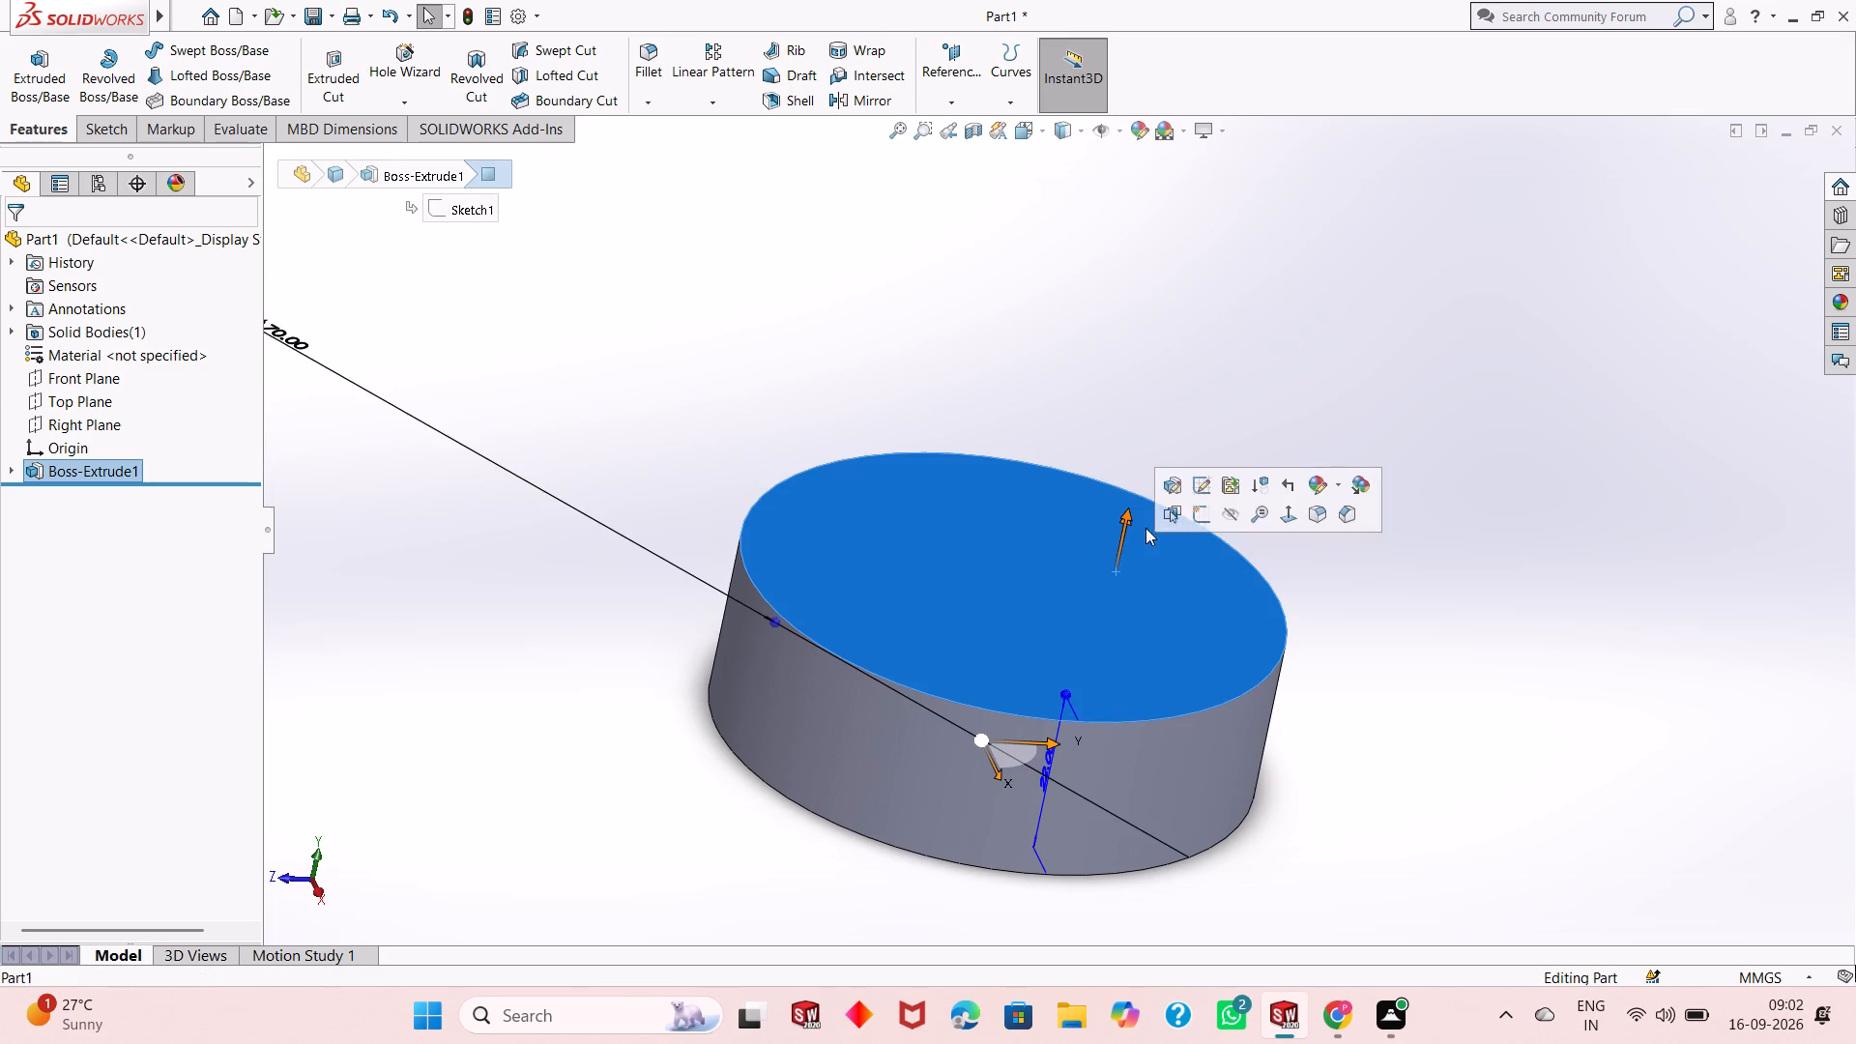
left_click(1187, 516)
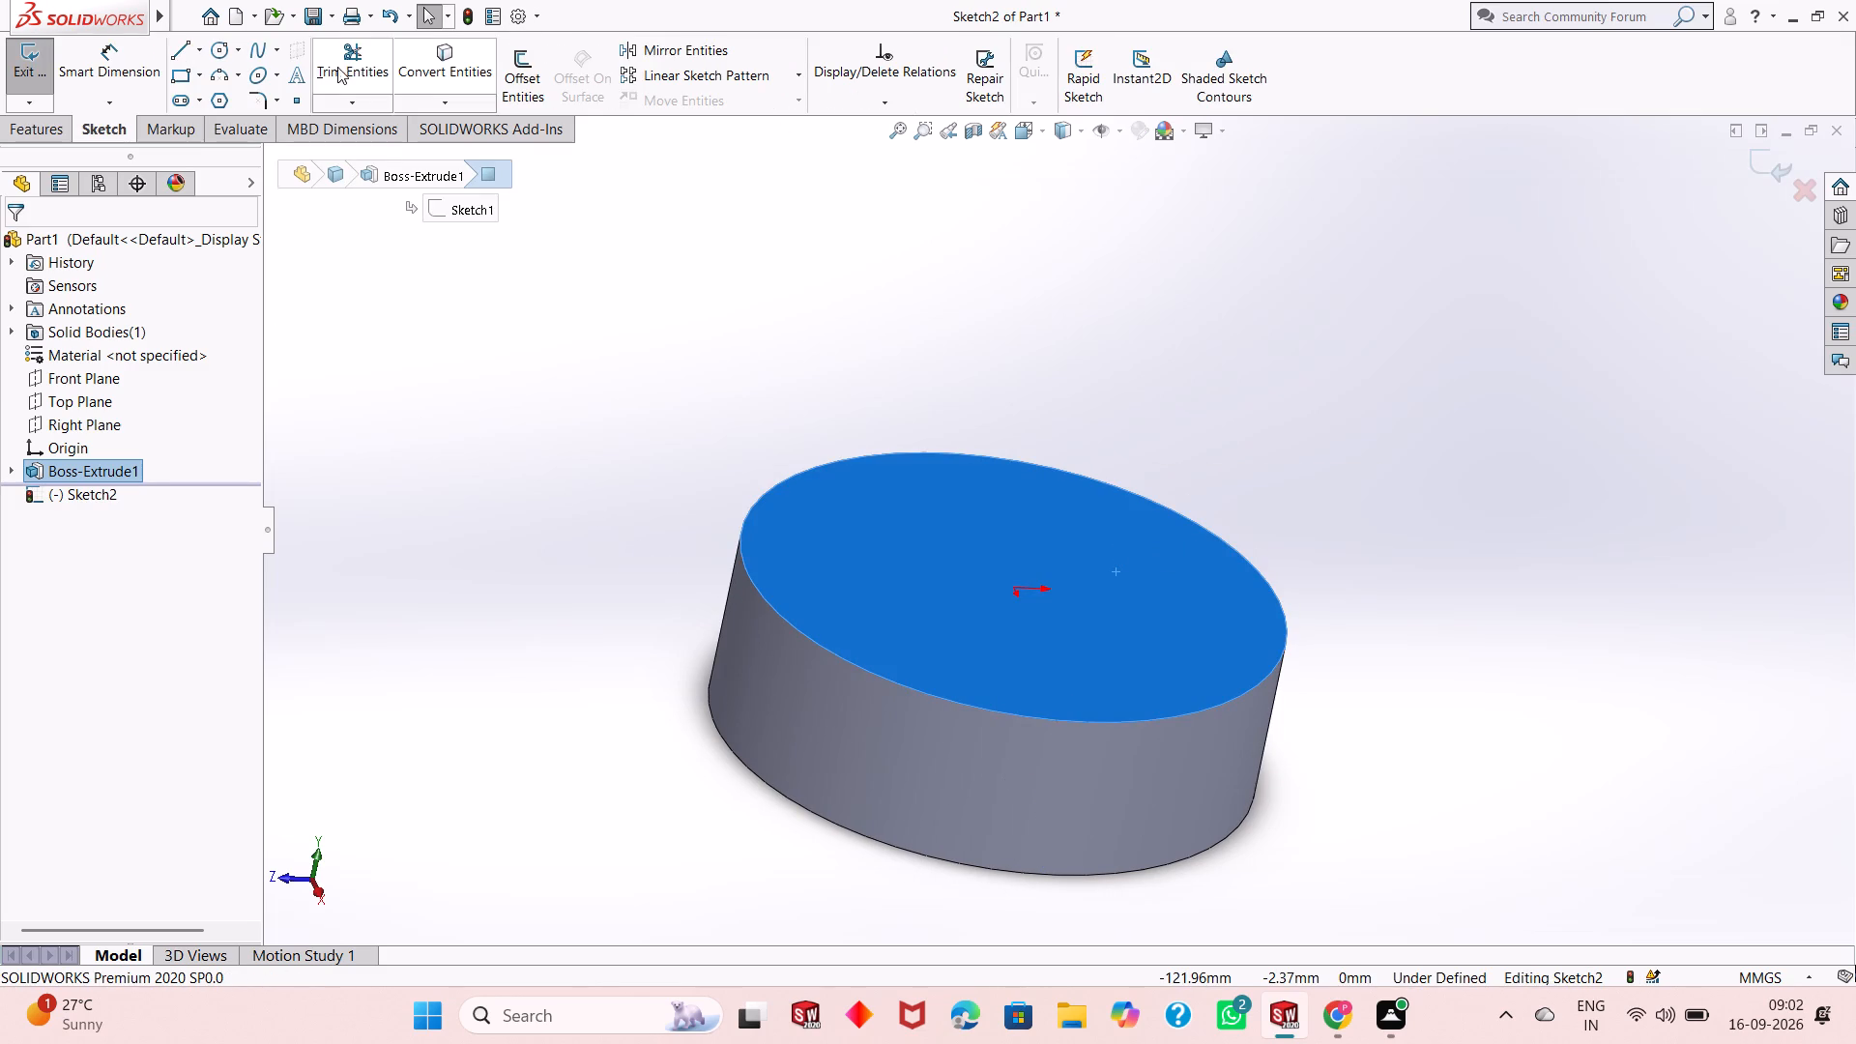
left_click(223, 60)
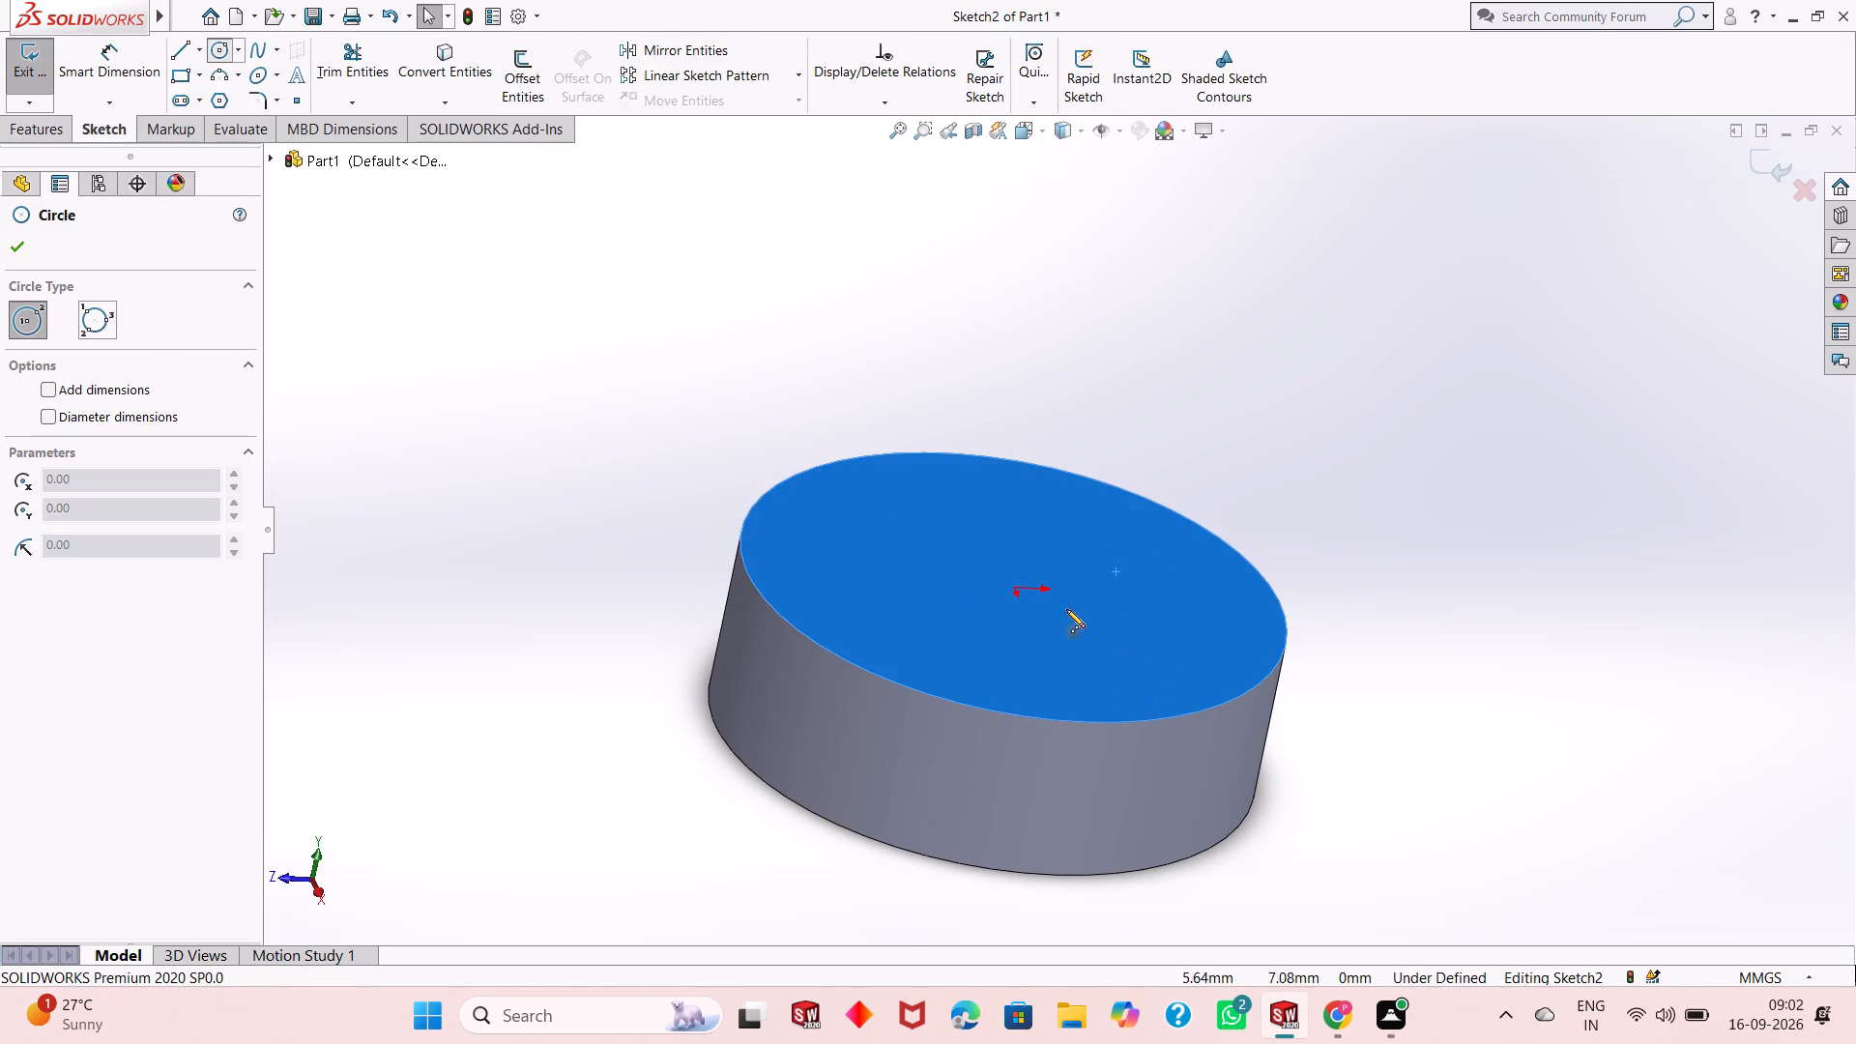
left_click(1015, 589)
left_click(1098, 521)
right_click(1098, 521)
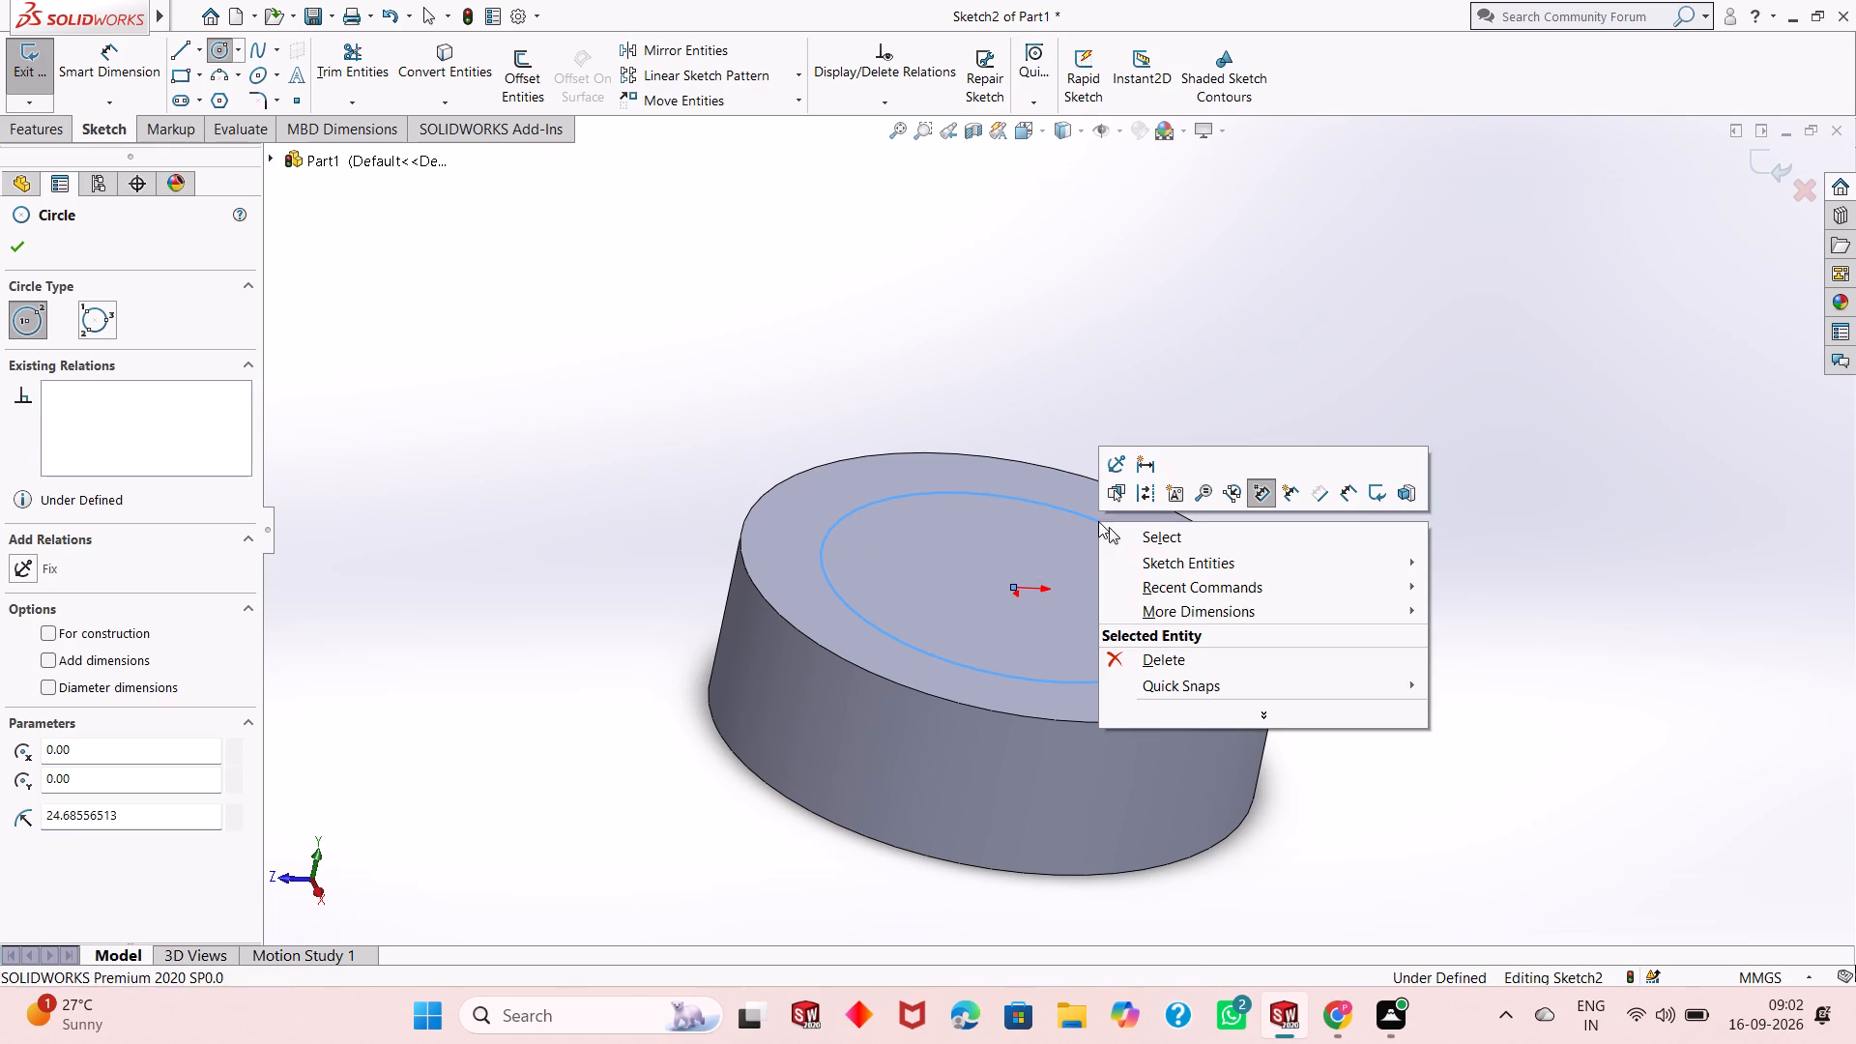
left_click(1154, 536)
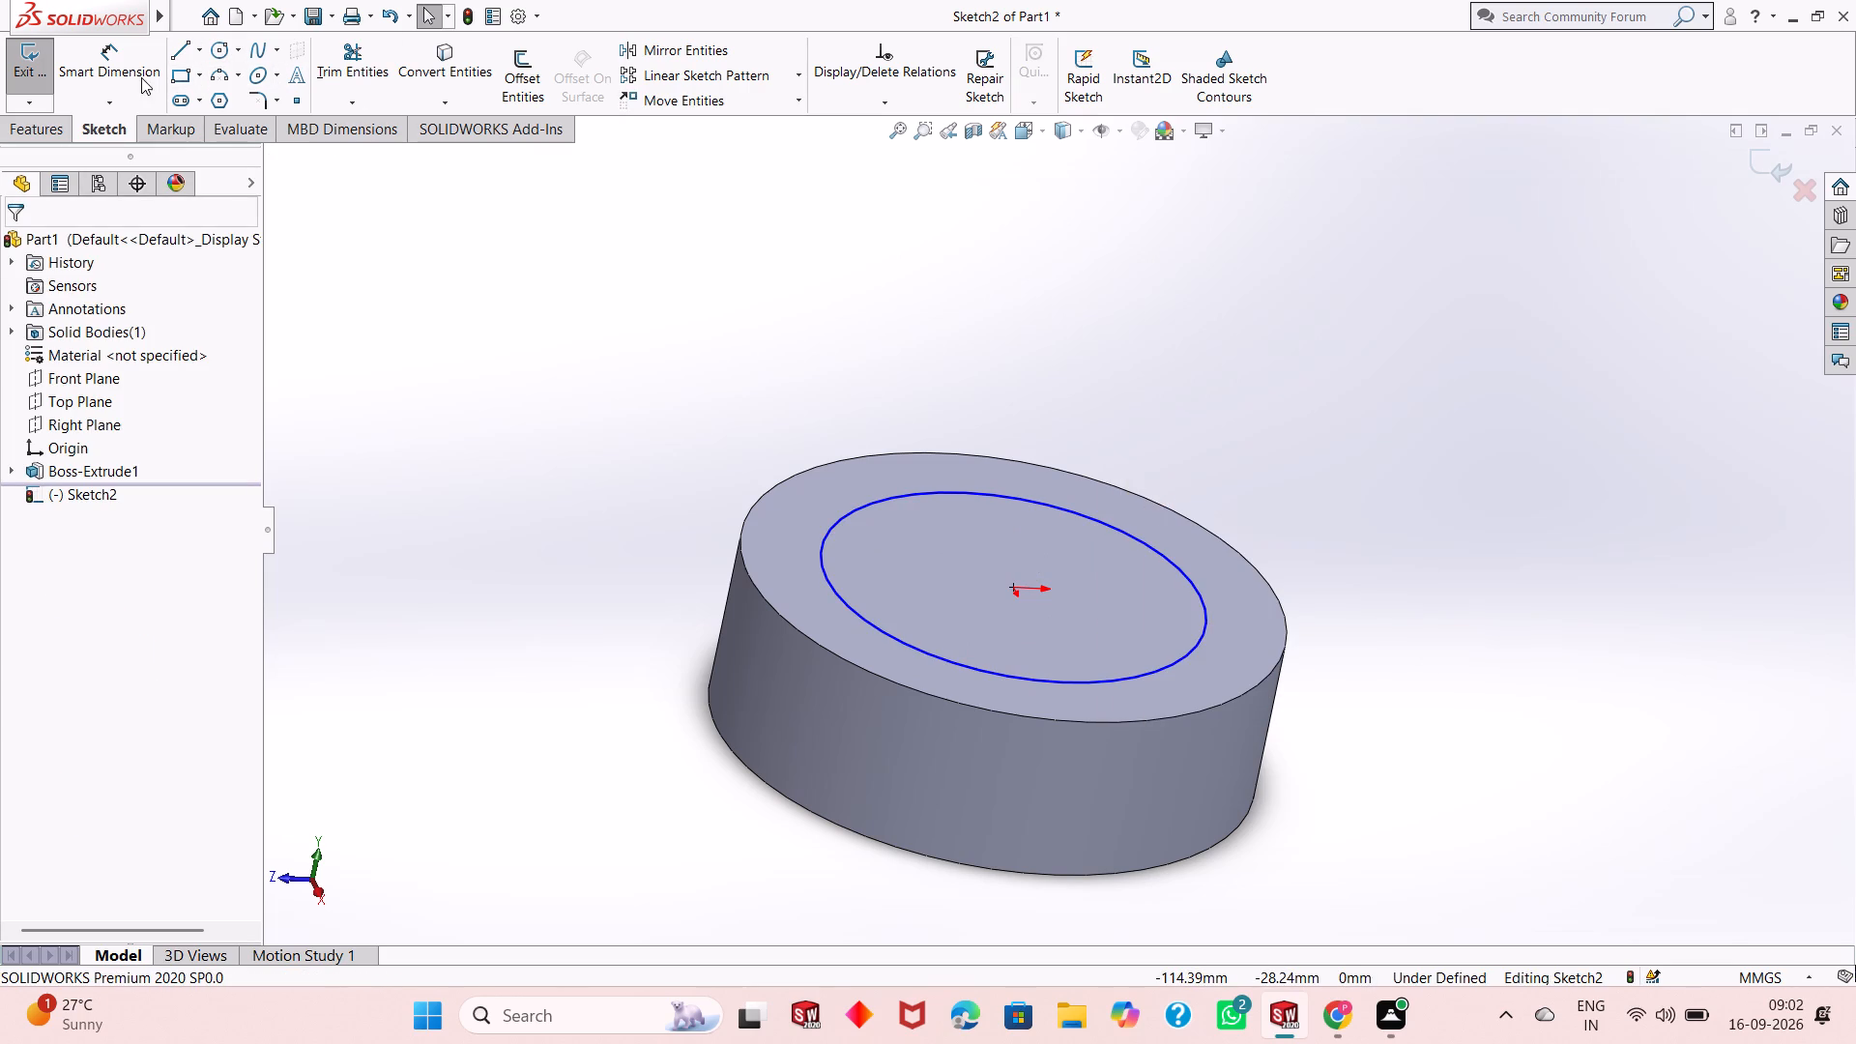
Dimension the diameter of the circle on the top face and set it to 40 mm.
left_click(141, 77)
left_click(850, 611)
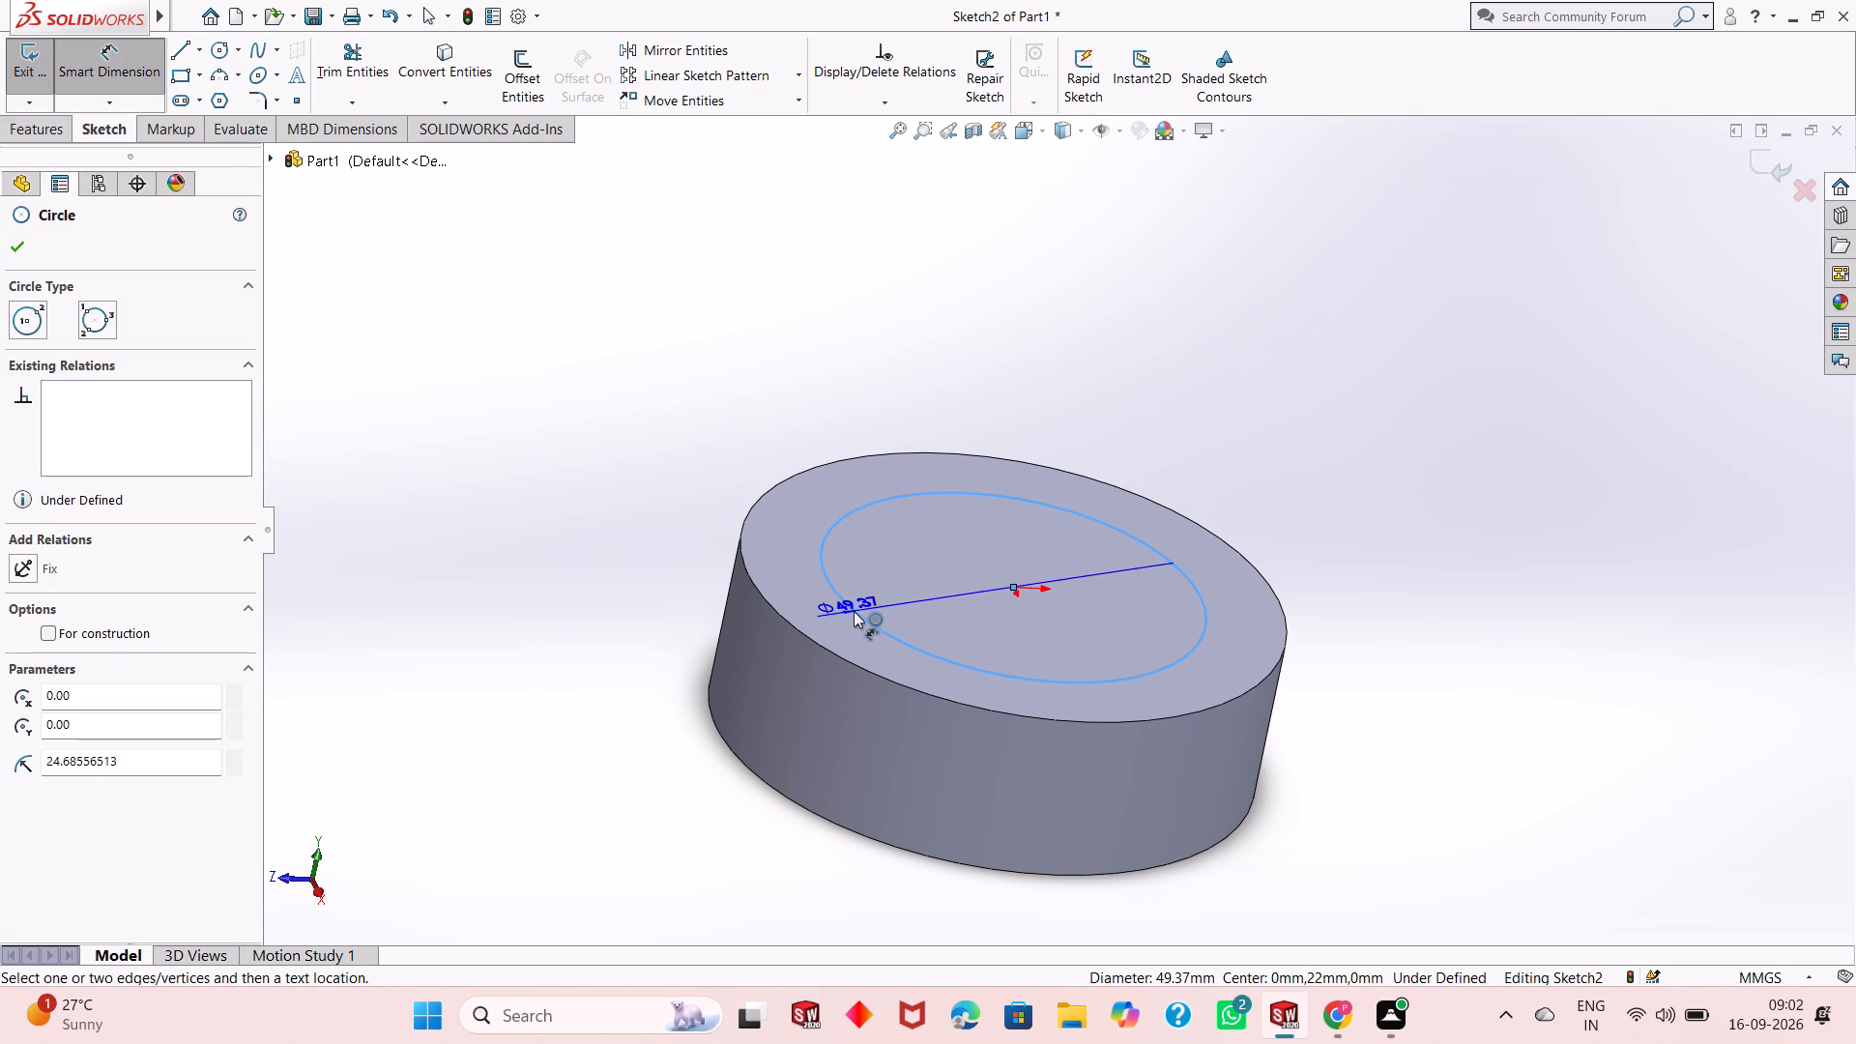
left_click(475, 663)
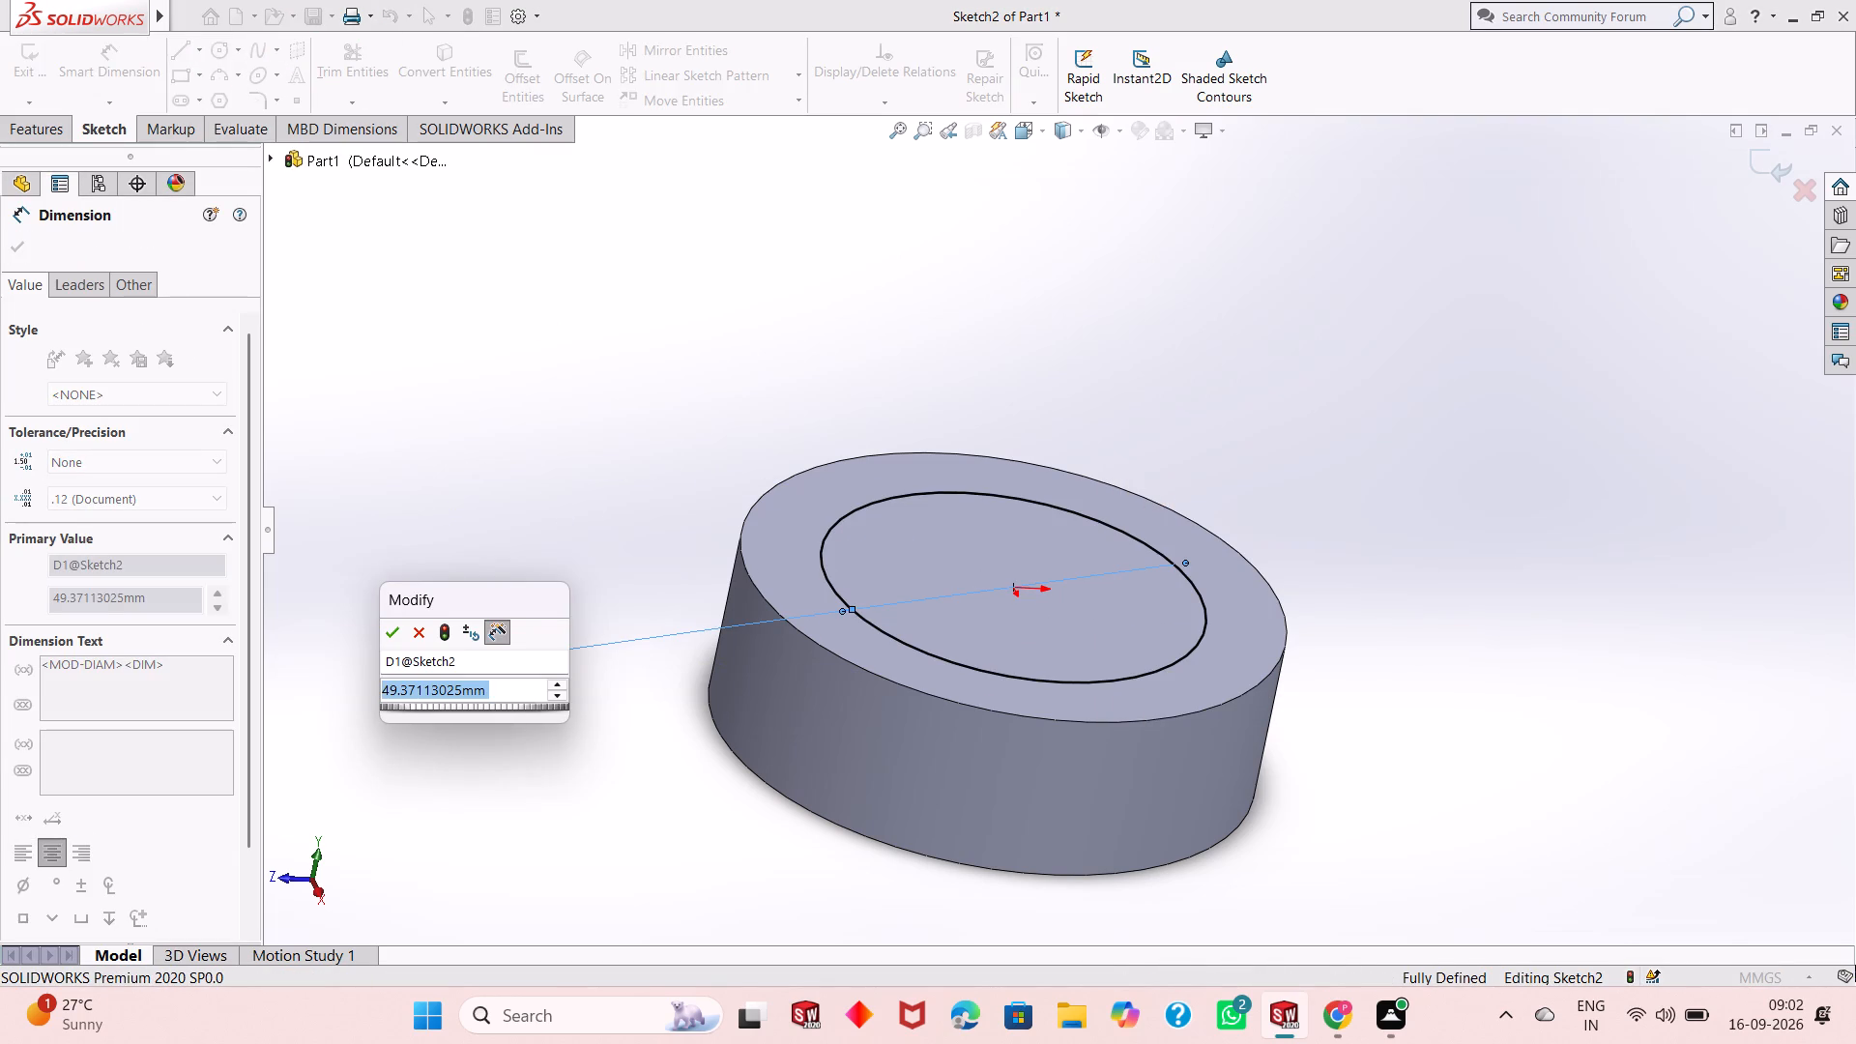
type("40")
key("Return")
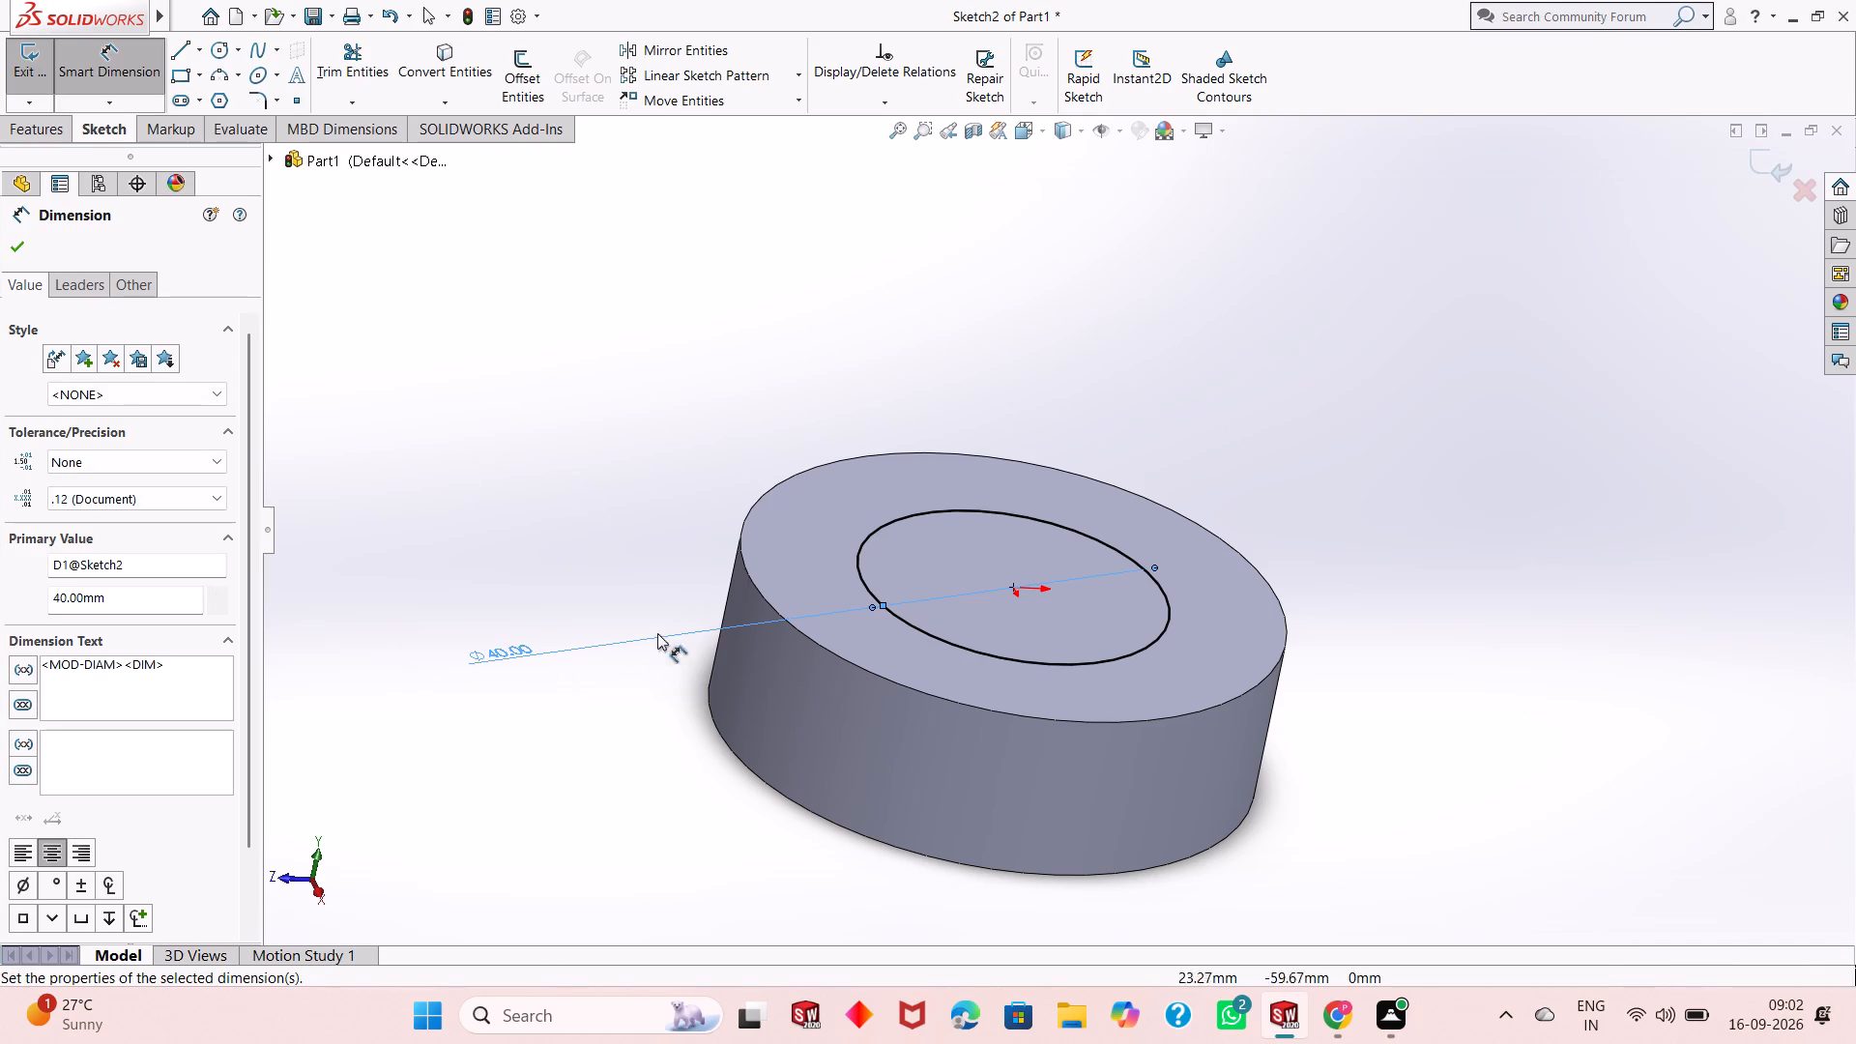
left_click(24, 246)
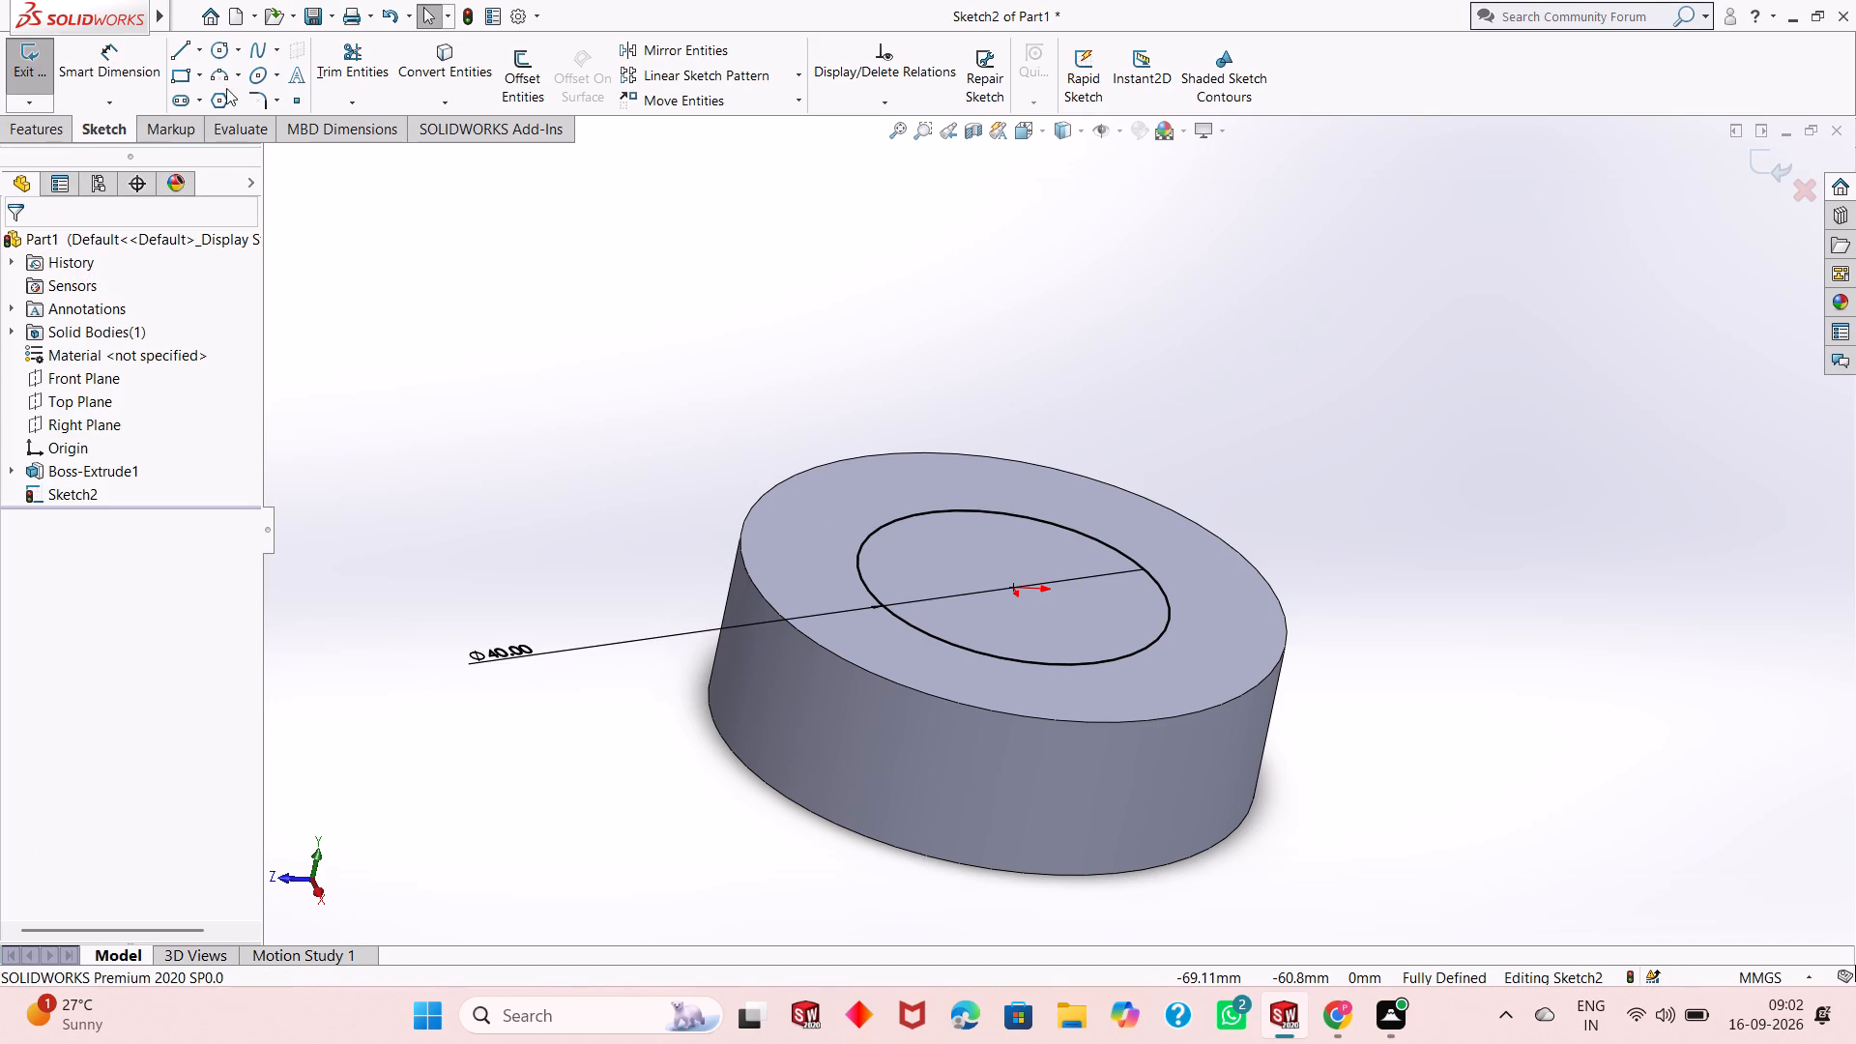
Cut-extrude the 40 mm circle into the cylinder with a blind depth of 12 mm.
left_click(28, 130)
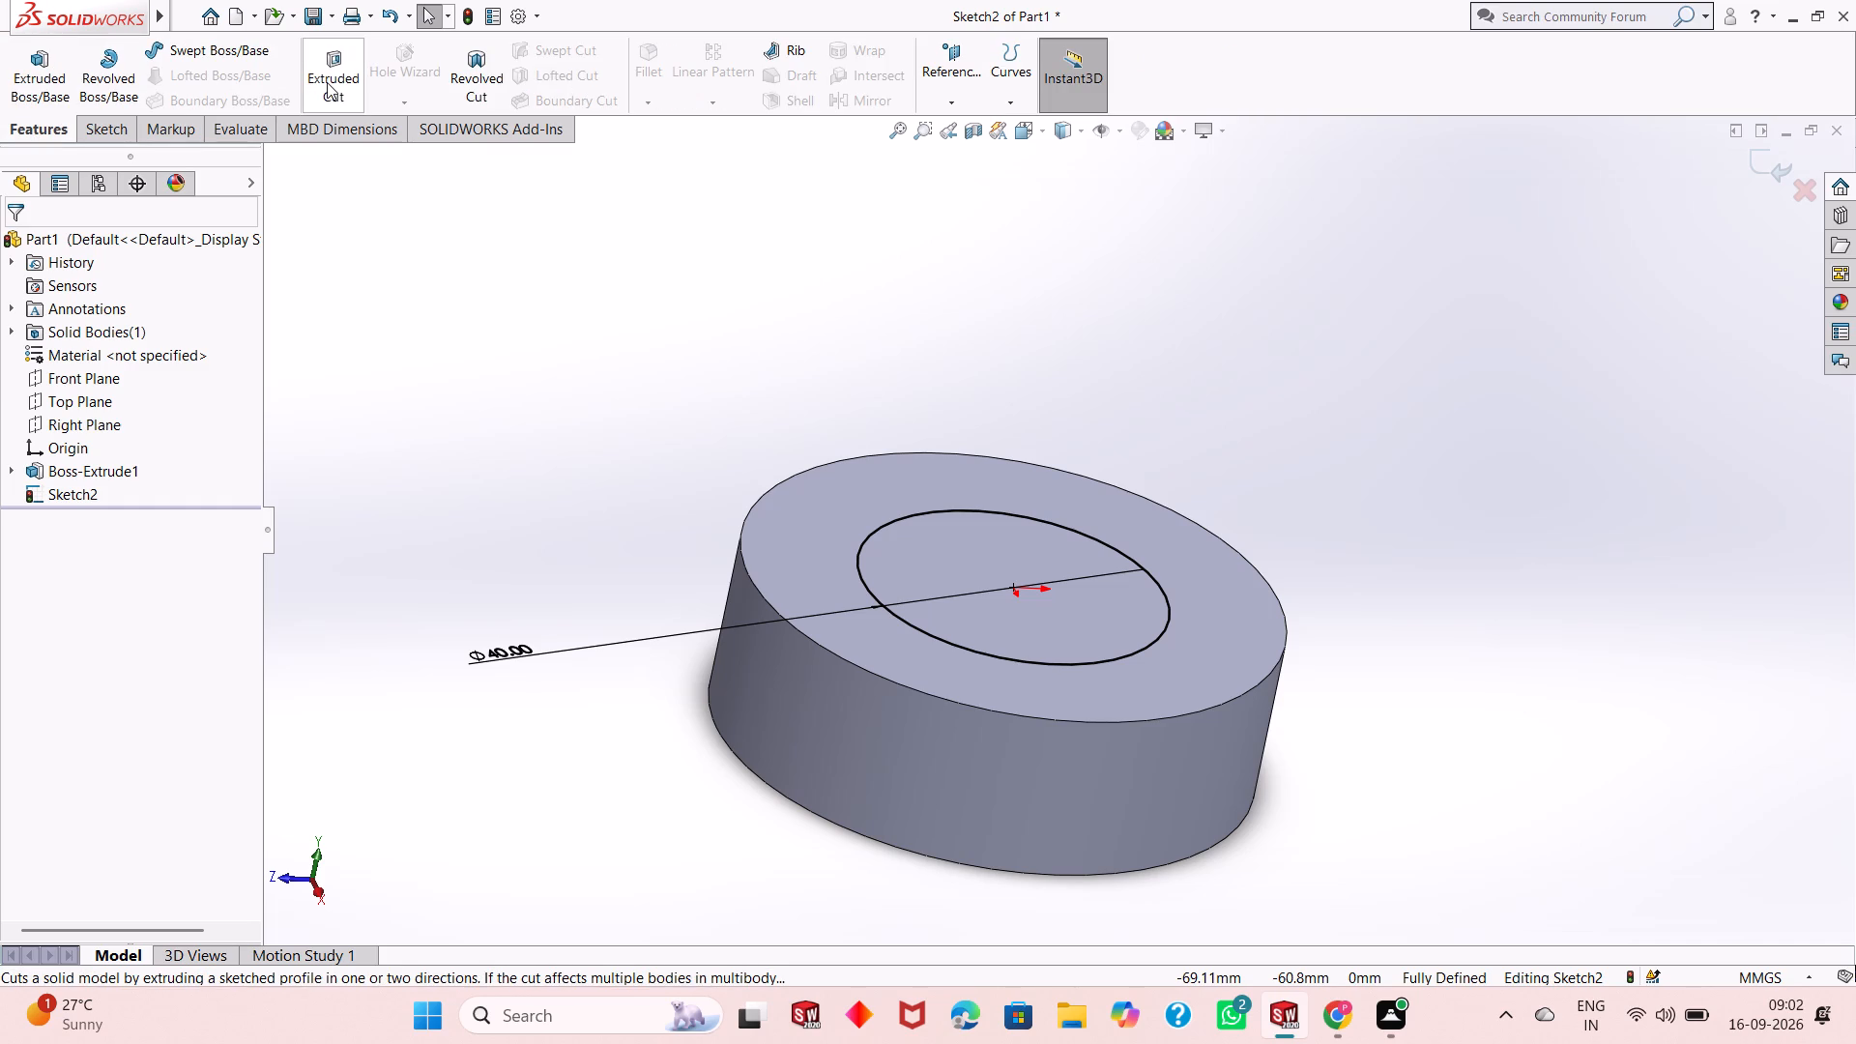
left_click(327, 82)
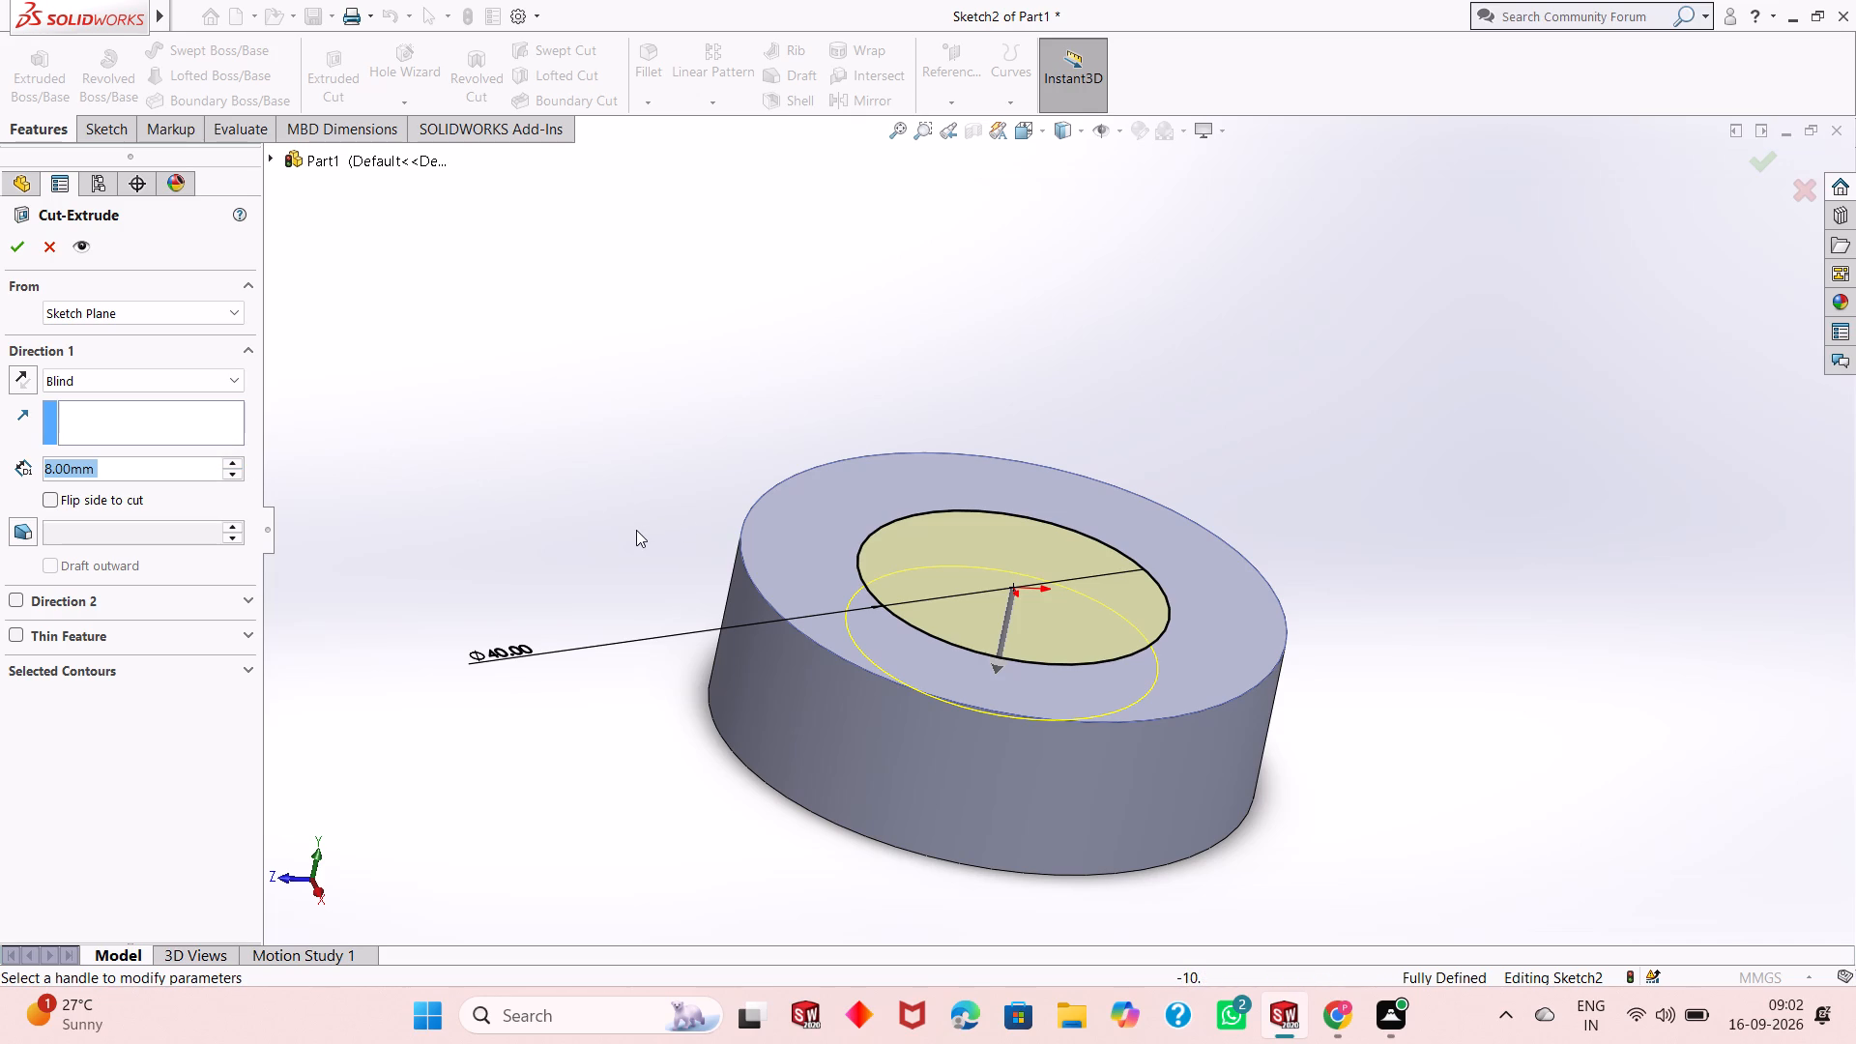
type("12")
key("Return")
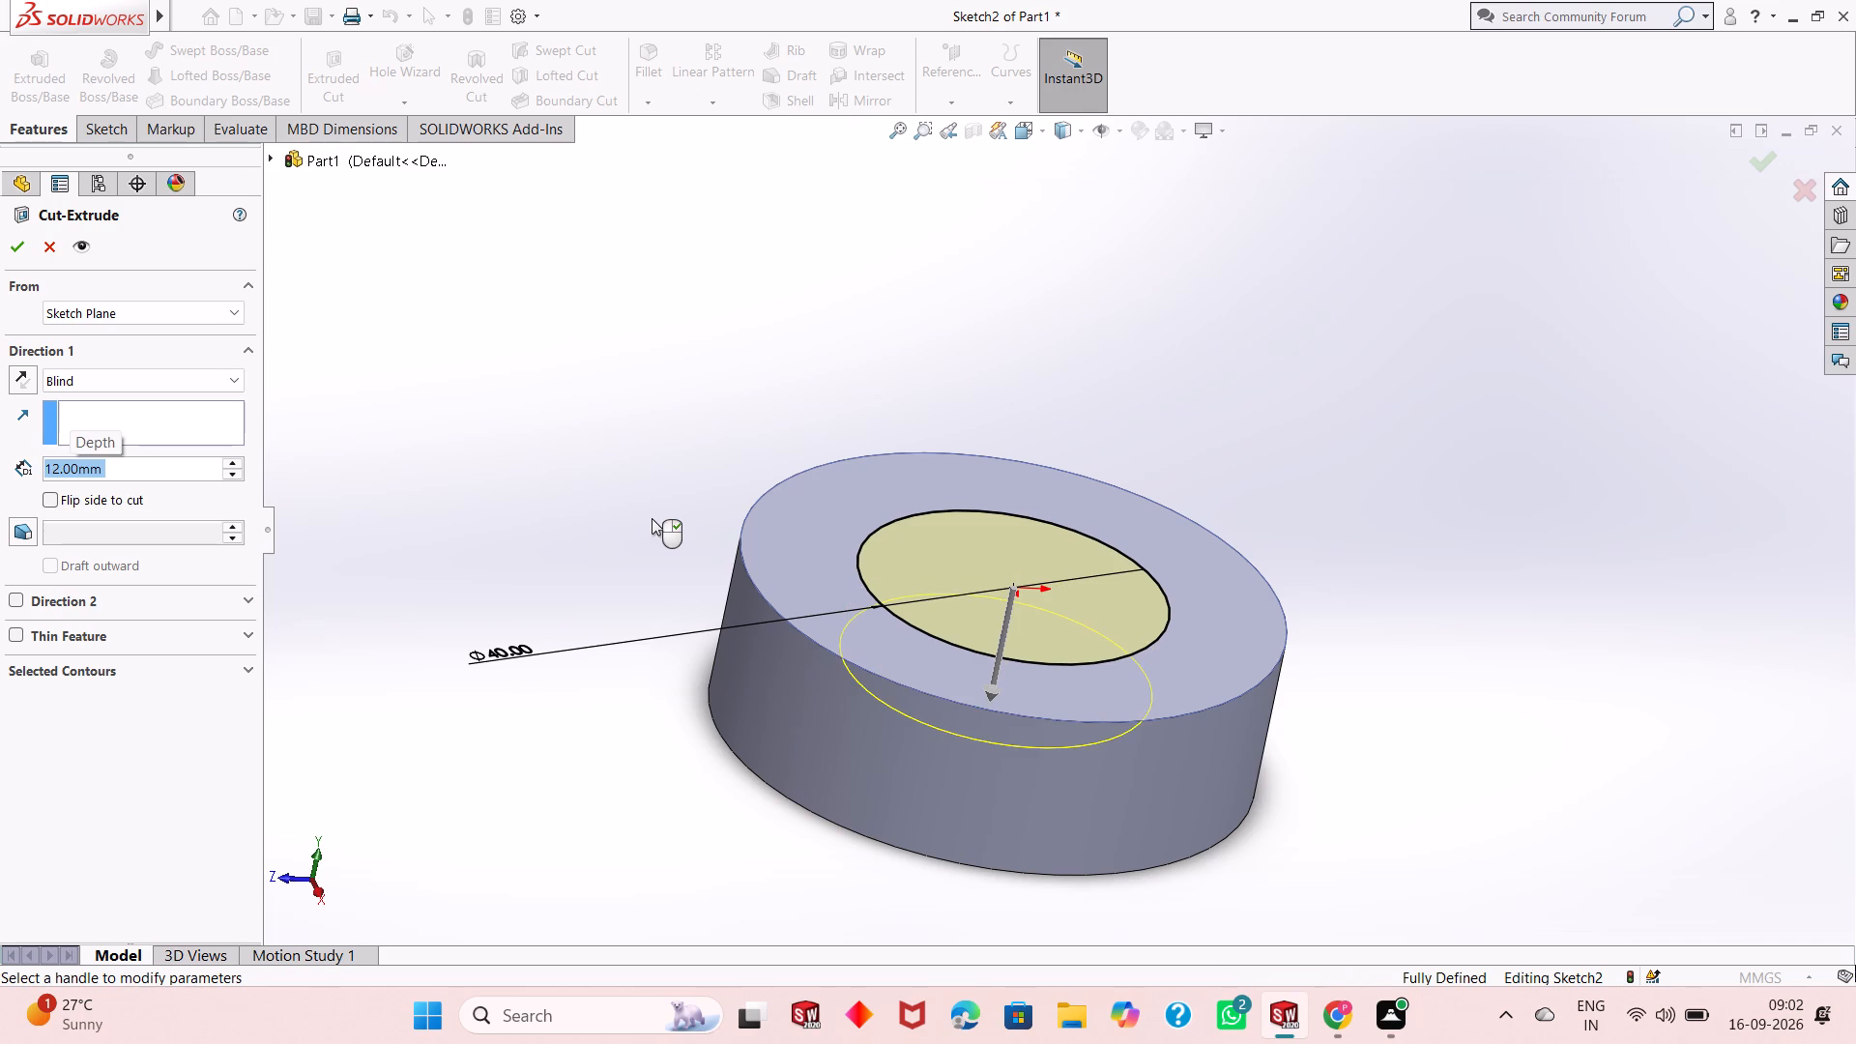
left_click(14, 247)
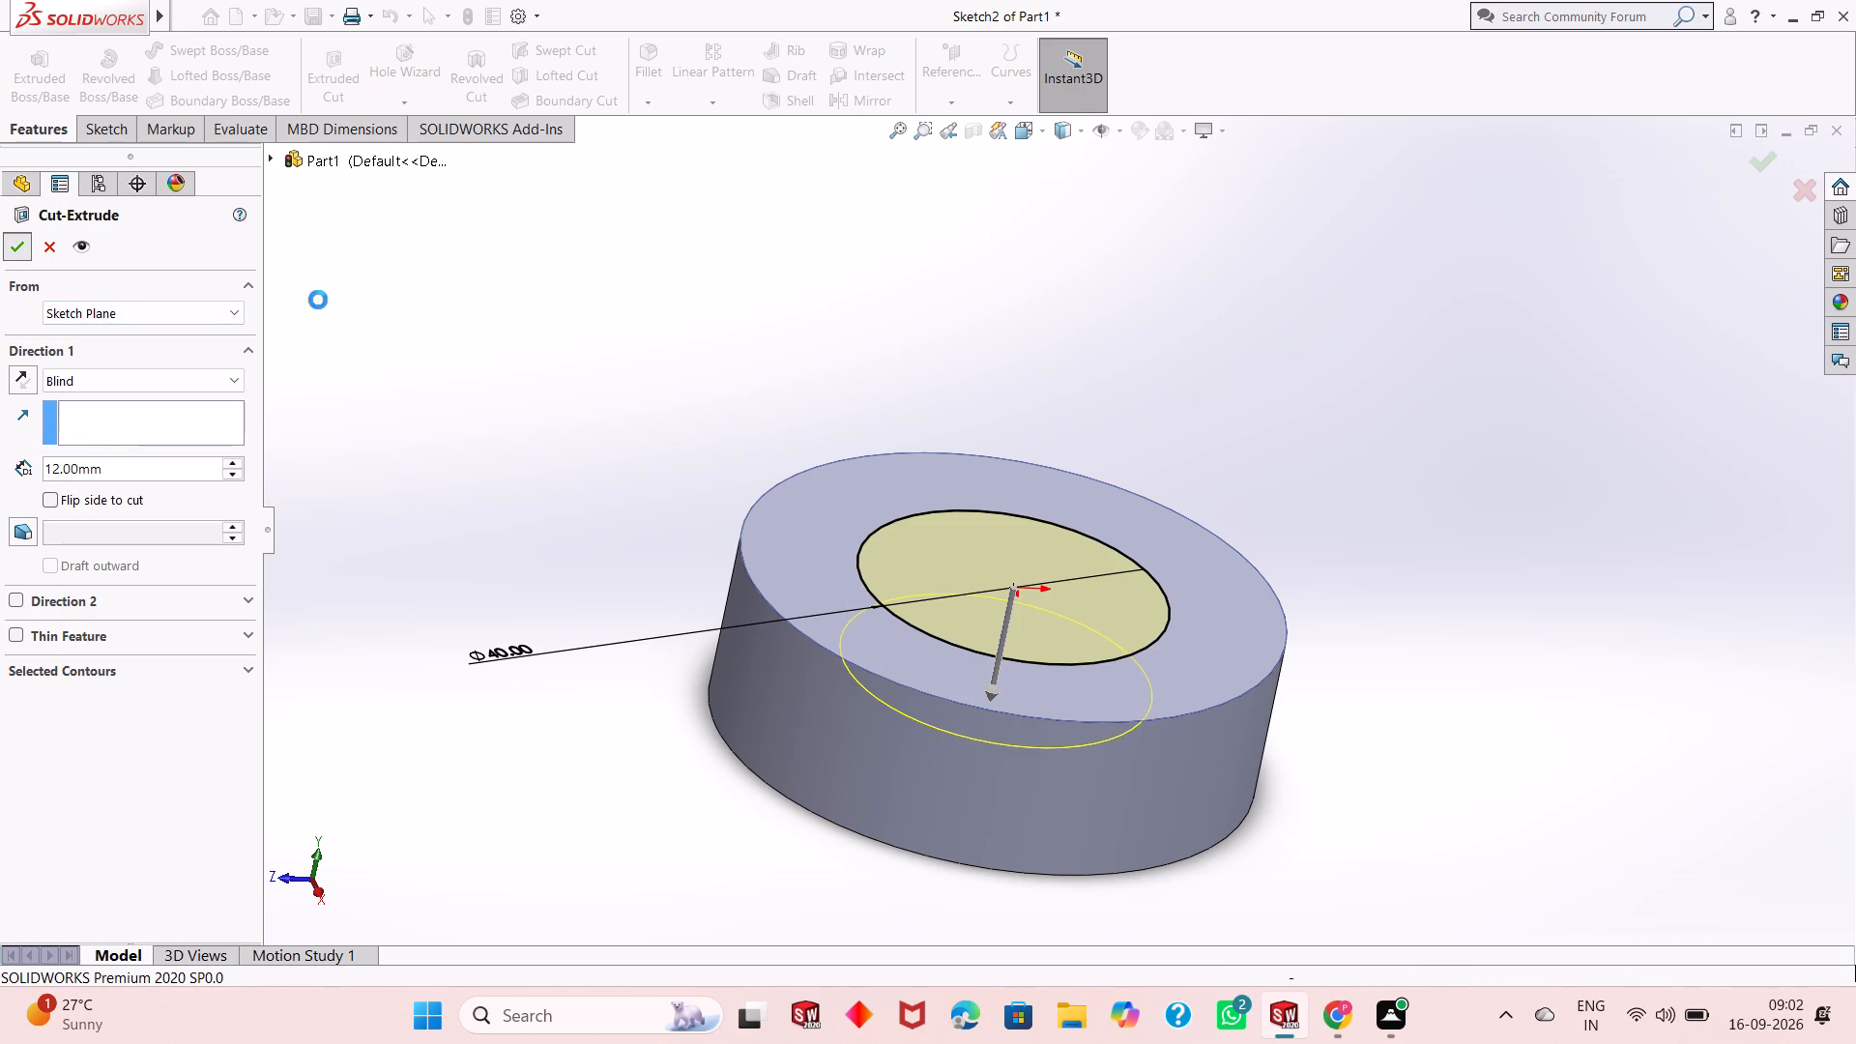
middle_click_drag(1342, 507, 1361, 566)
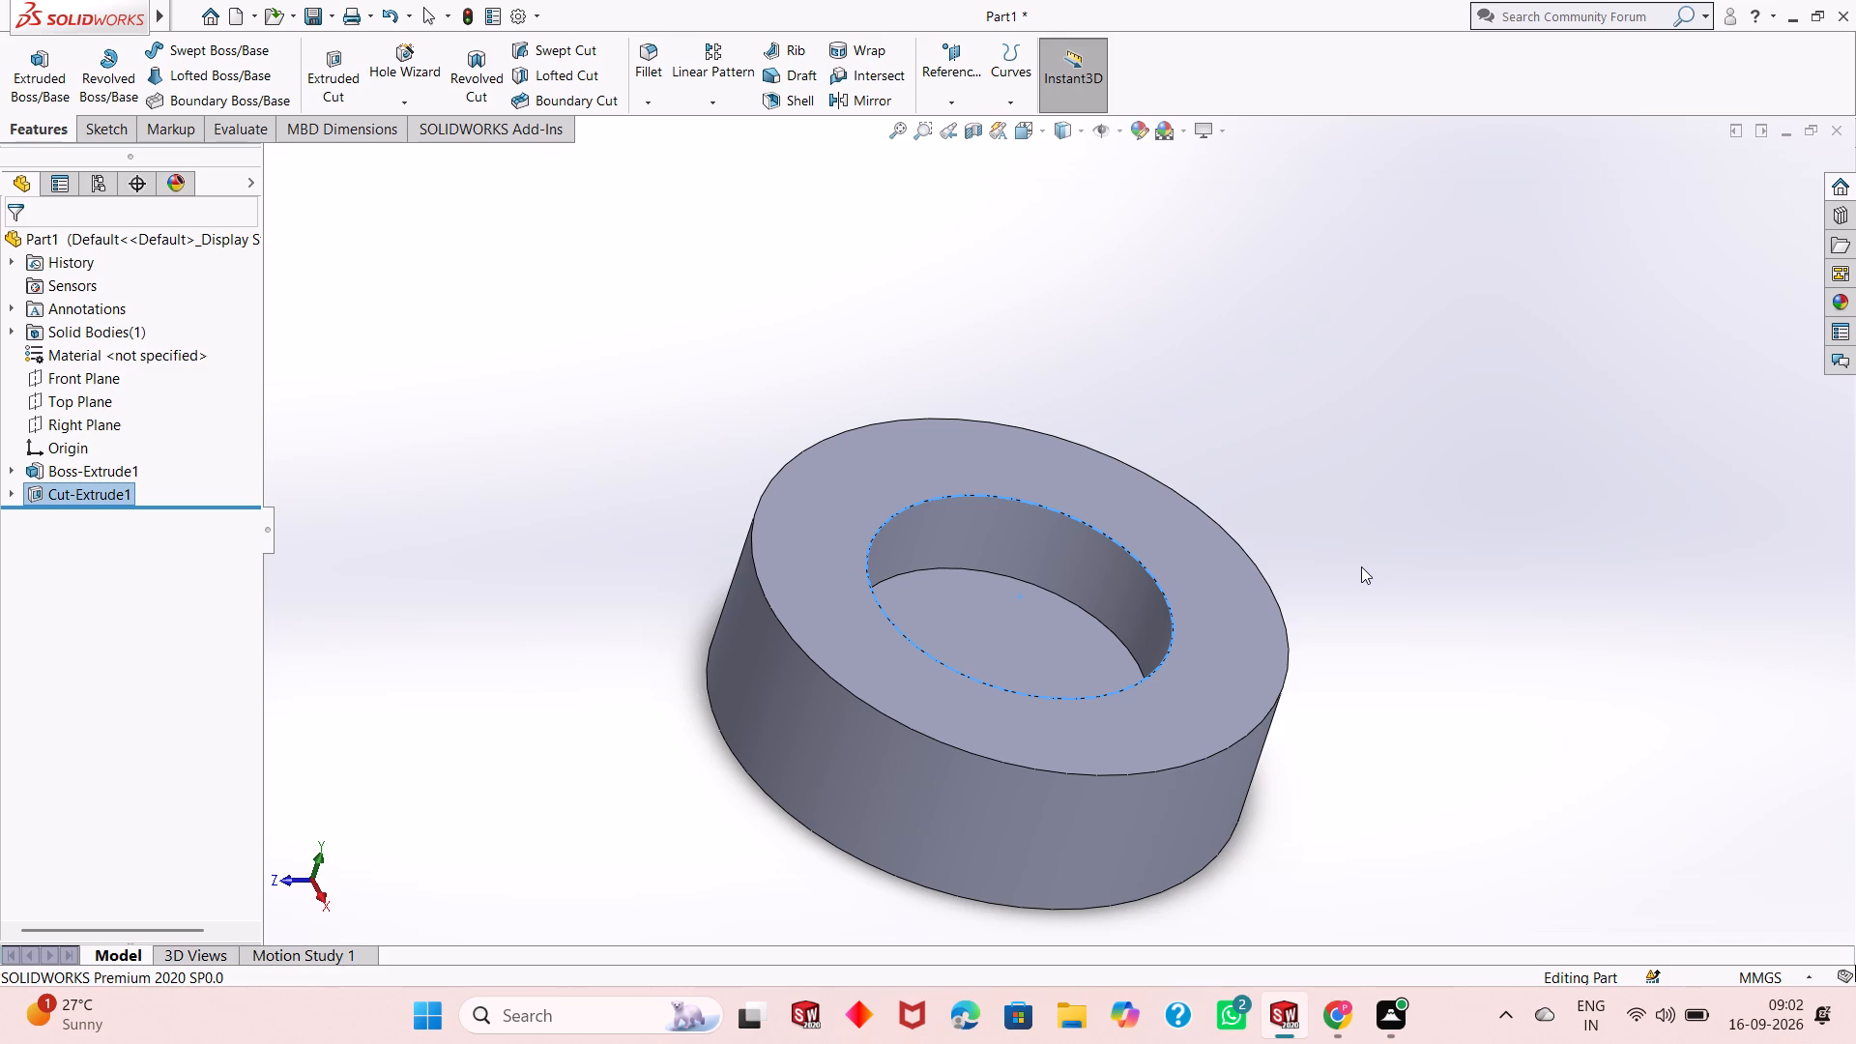
key("Escape")
key("Escape")
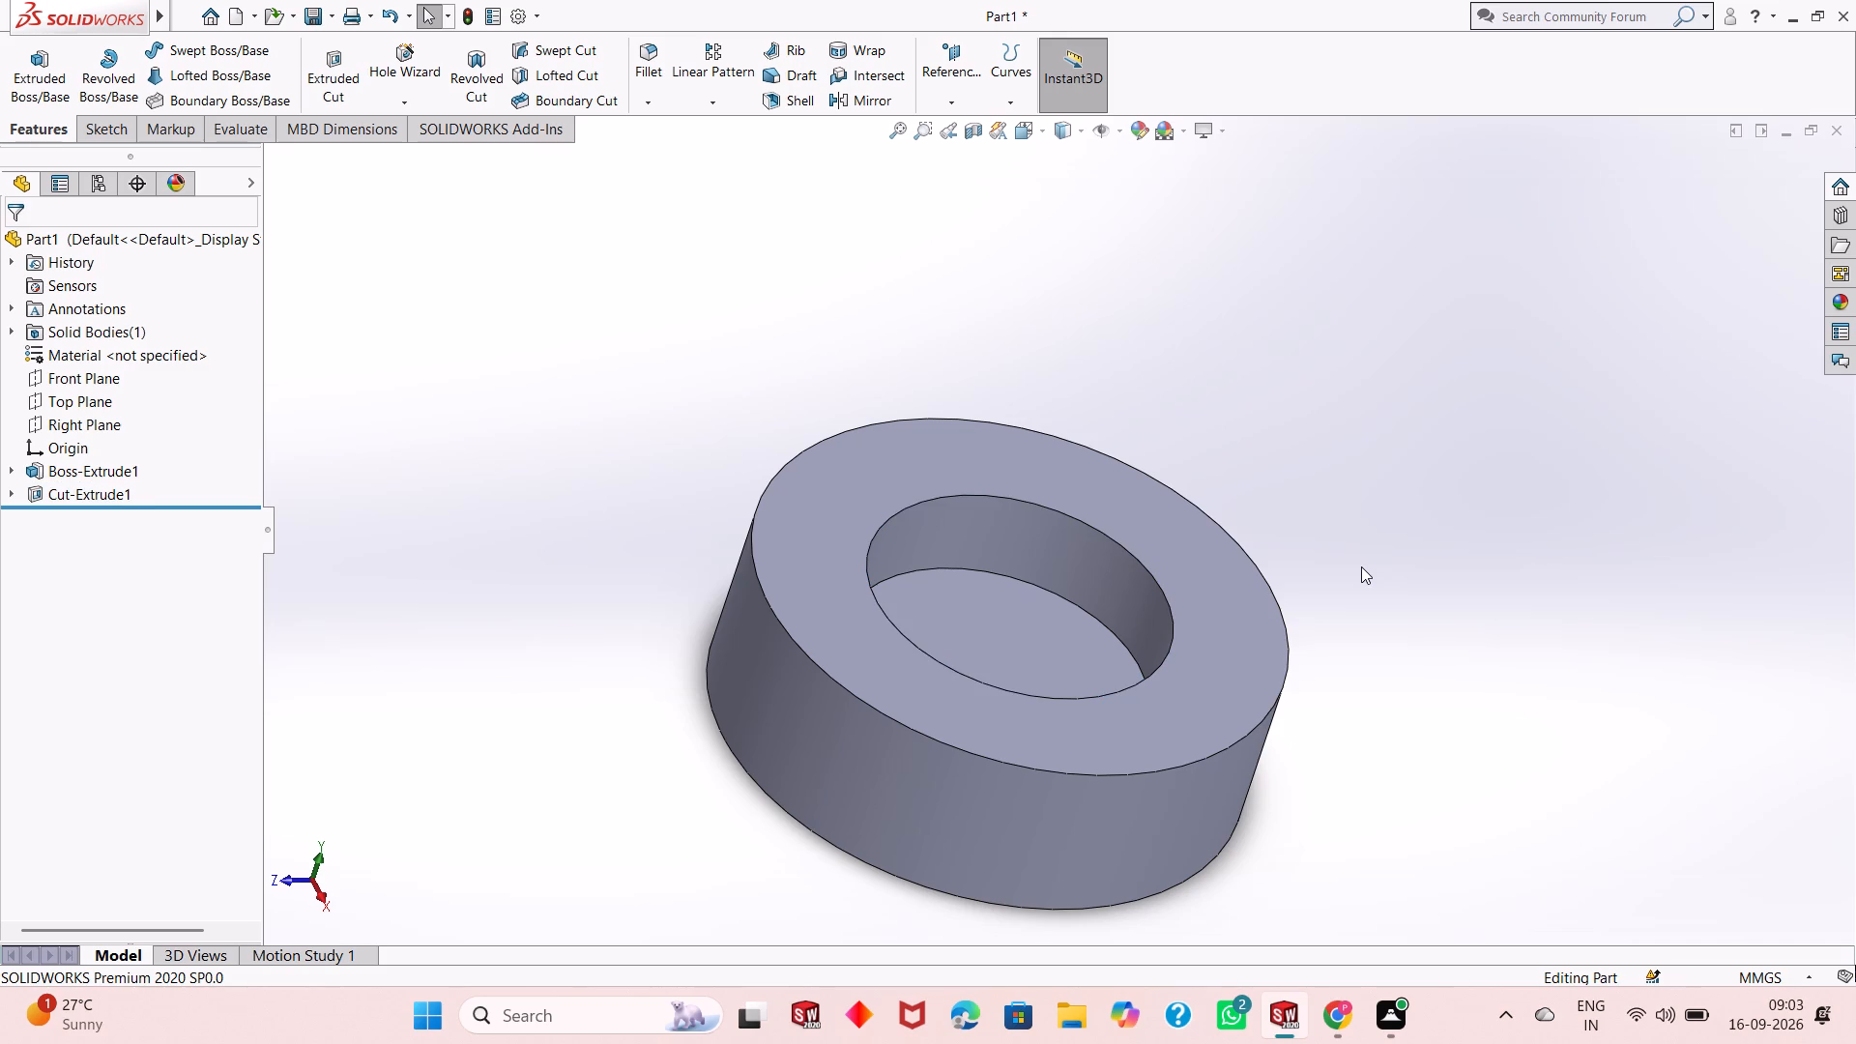
Start a sketch on the floor of the circular pocket.
scroll(1153, 740, "up", 2)
scroll(1138, 725, "down", 3)
middle_click_drag(975, 536, 969, 624)
left_click(965, 534)
left_click(1046, 488)
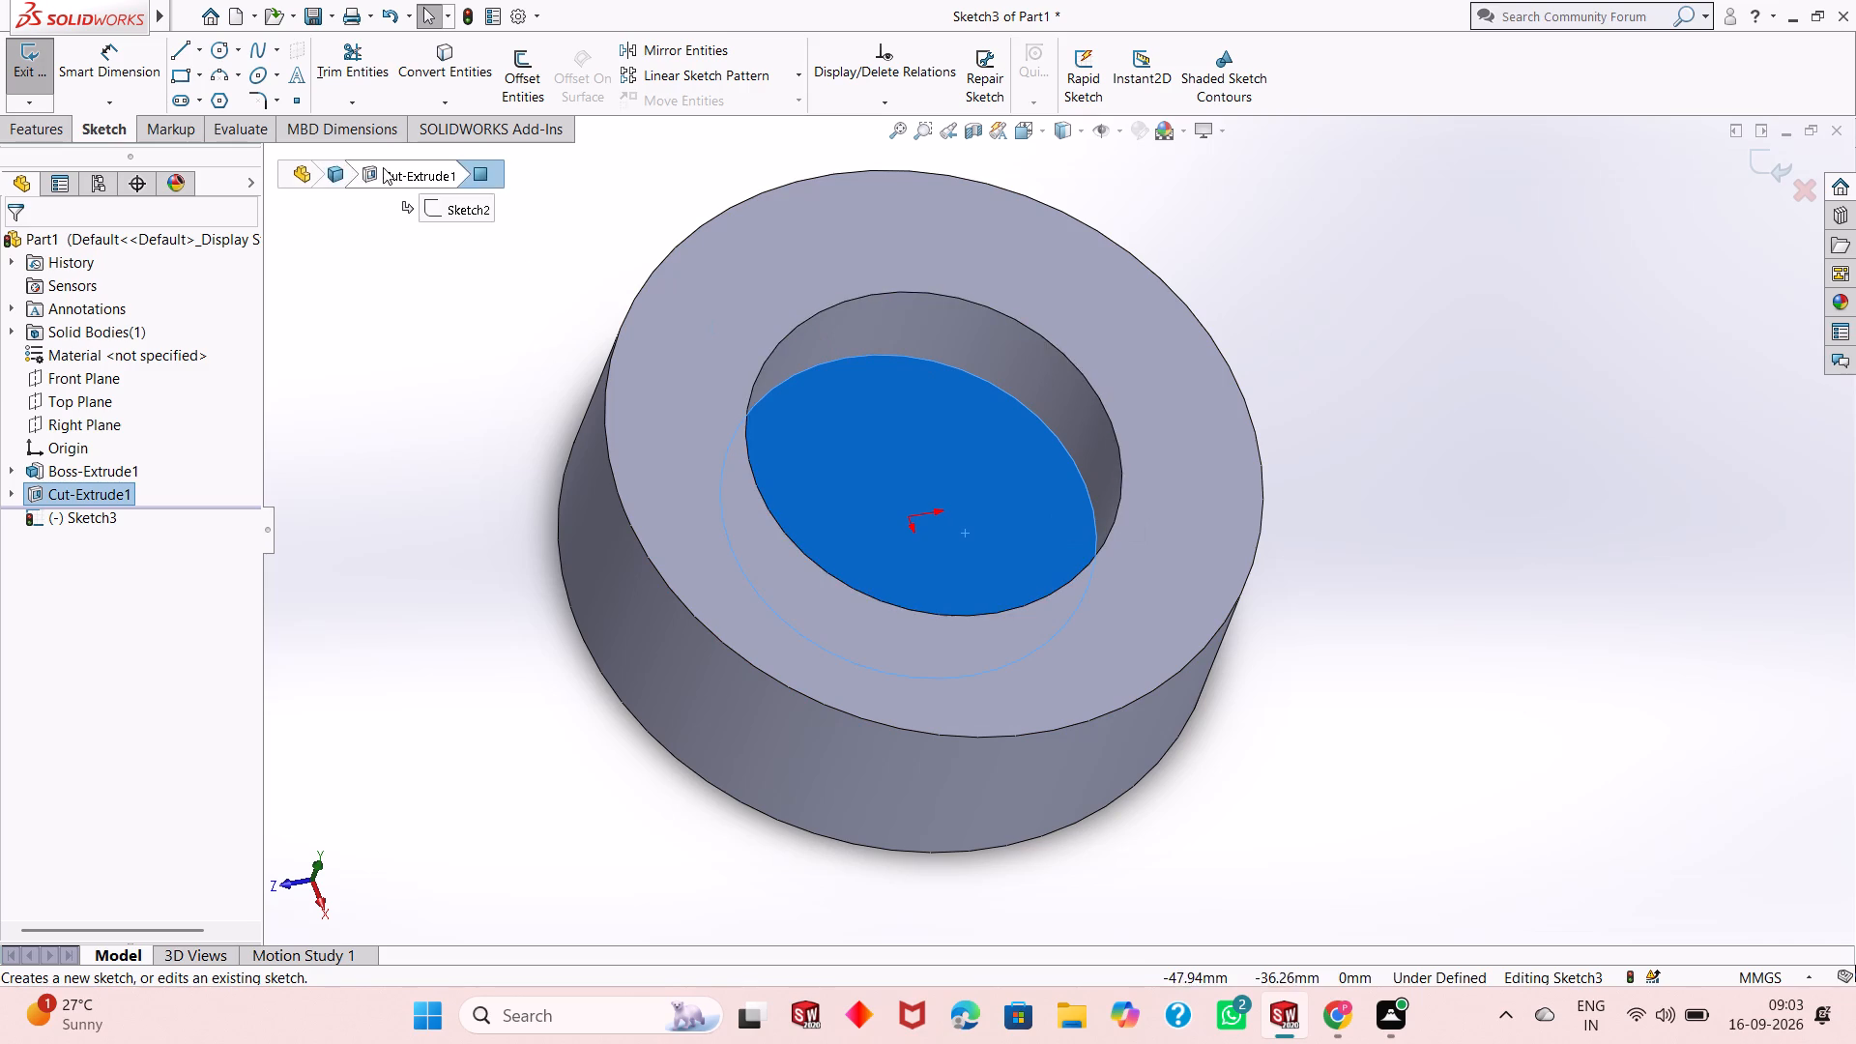
left_click(412, 326)
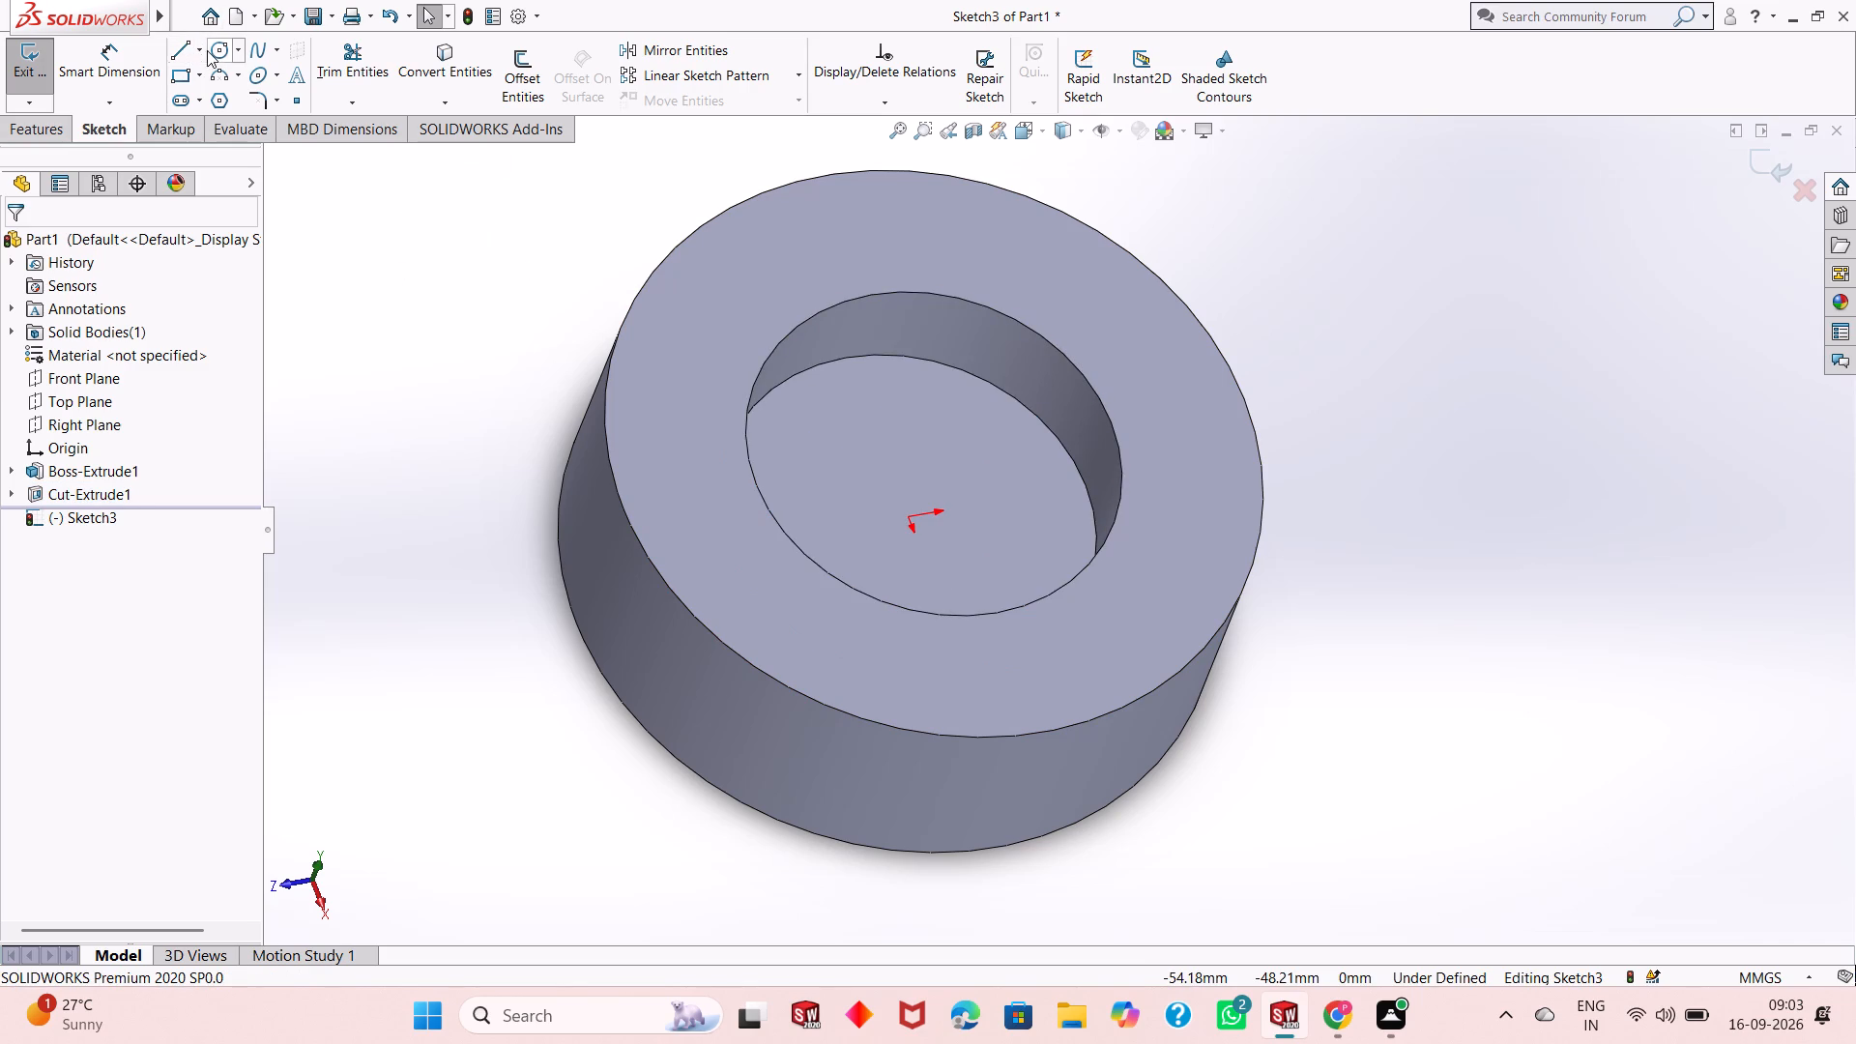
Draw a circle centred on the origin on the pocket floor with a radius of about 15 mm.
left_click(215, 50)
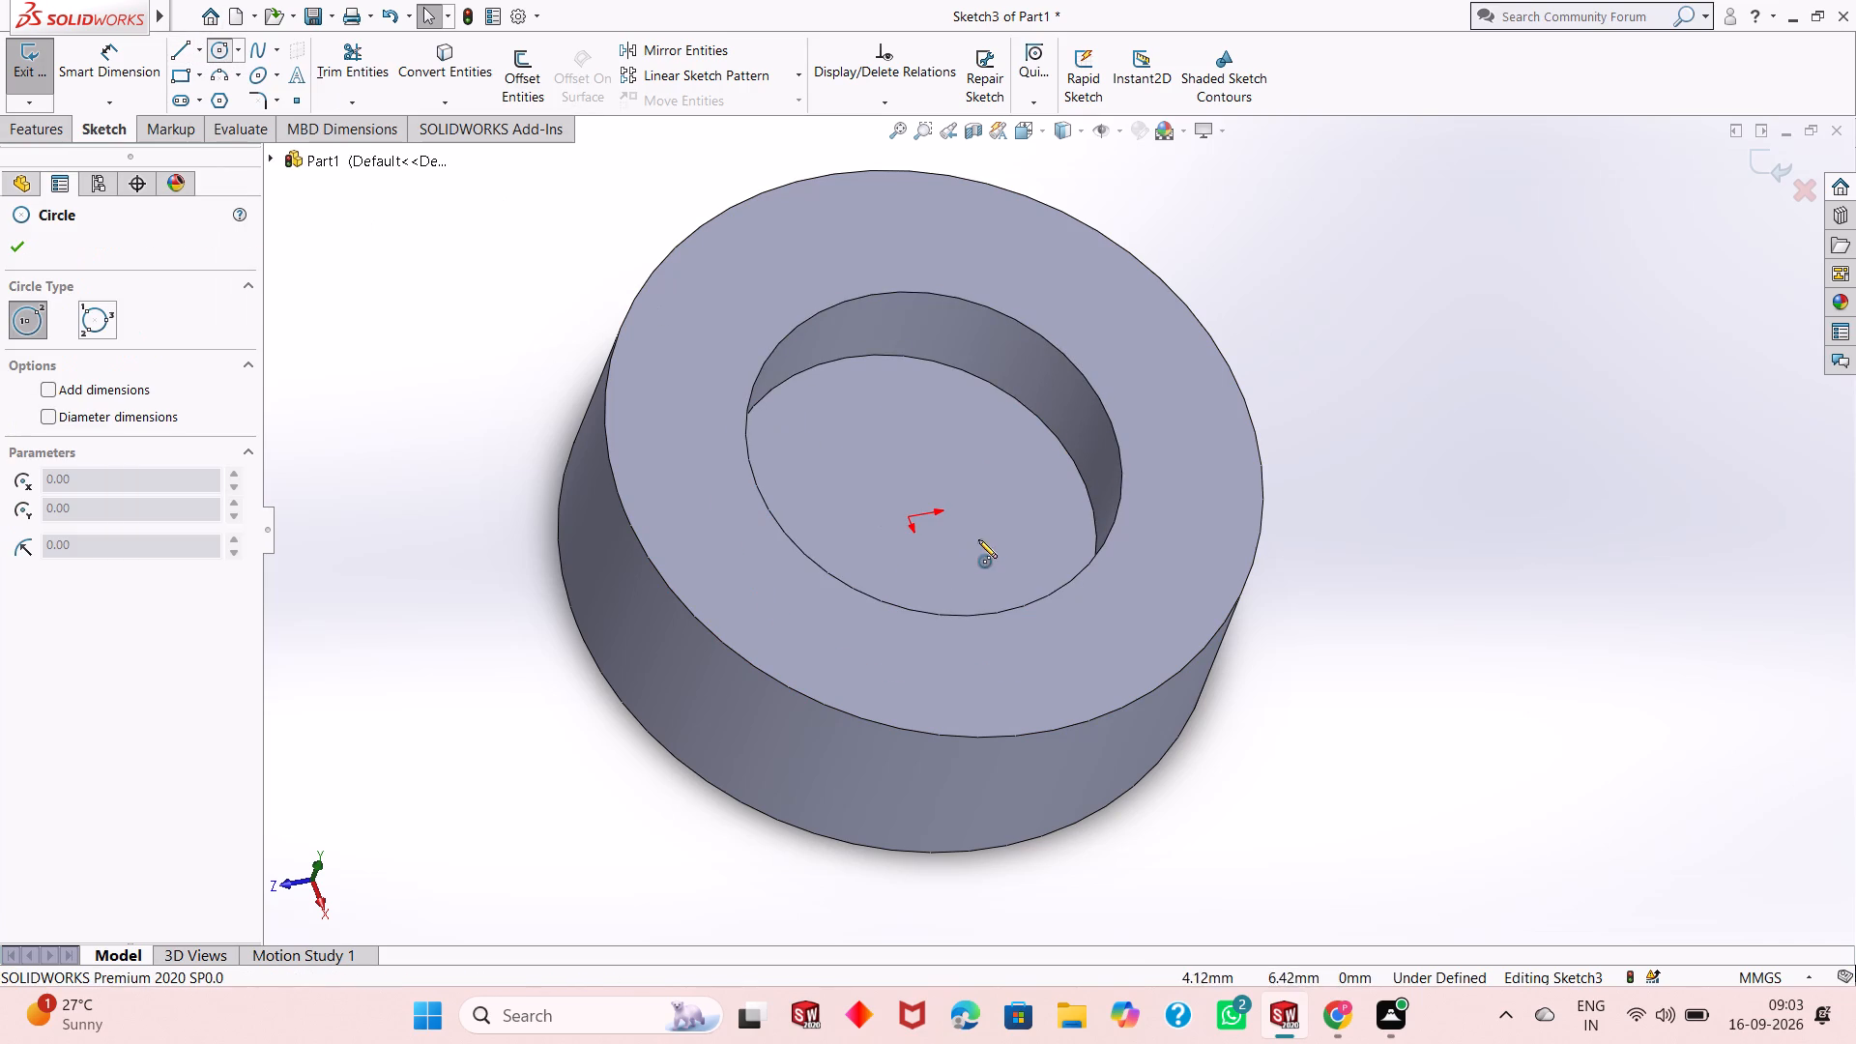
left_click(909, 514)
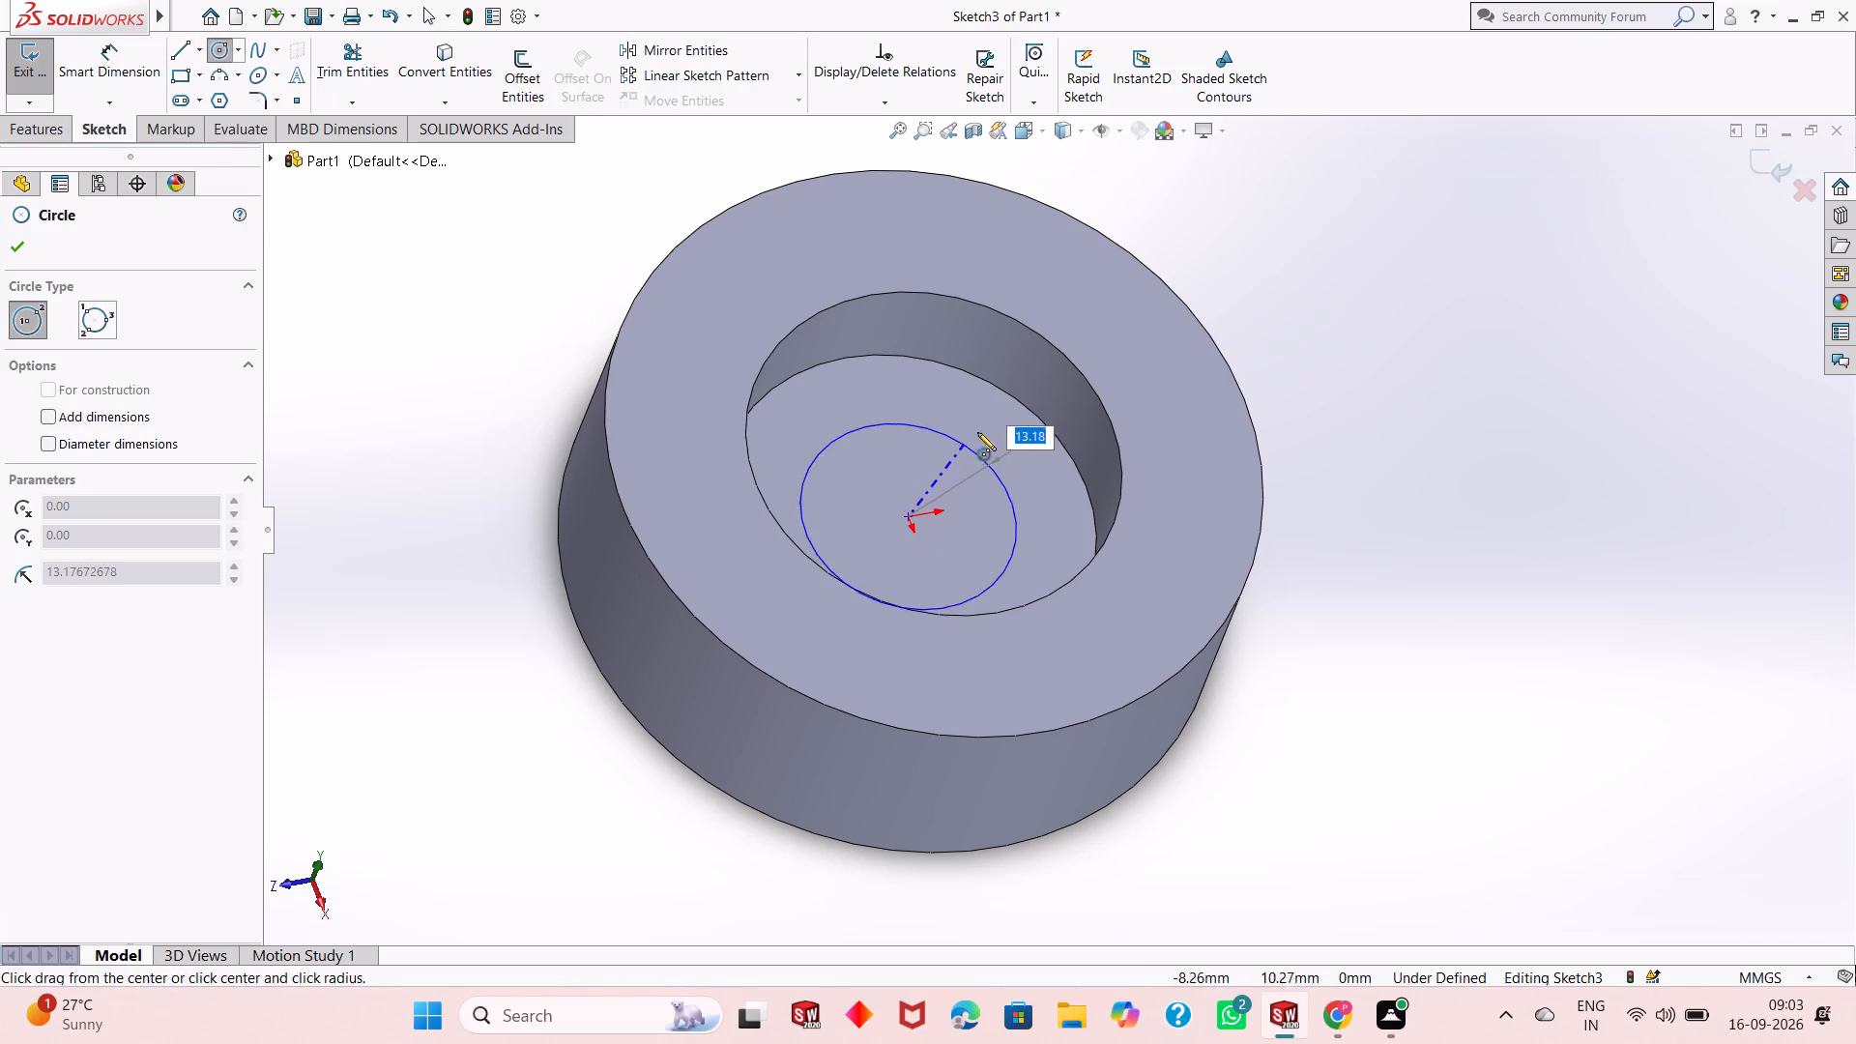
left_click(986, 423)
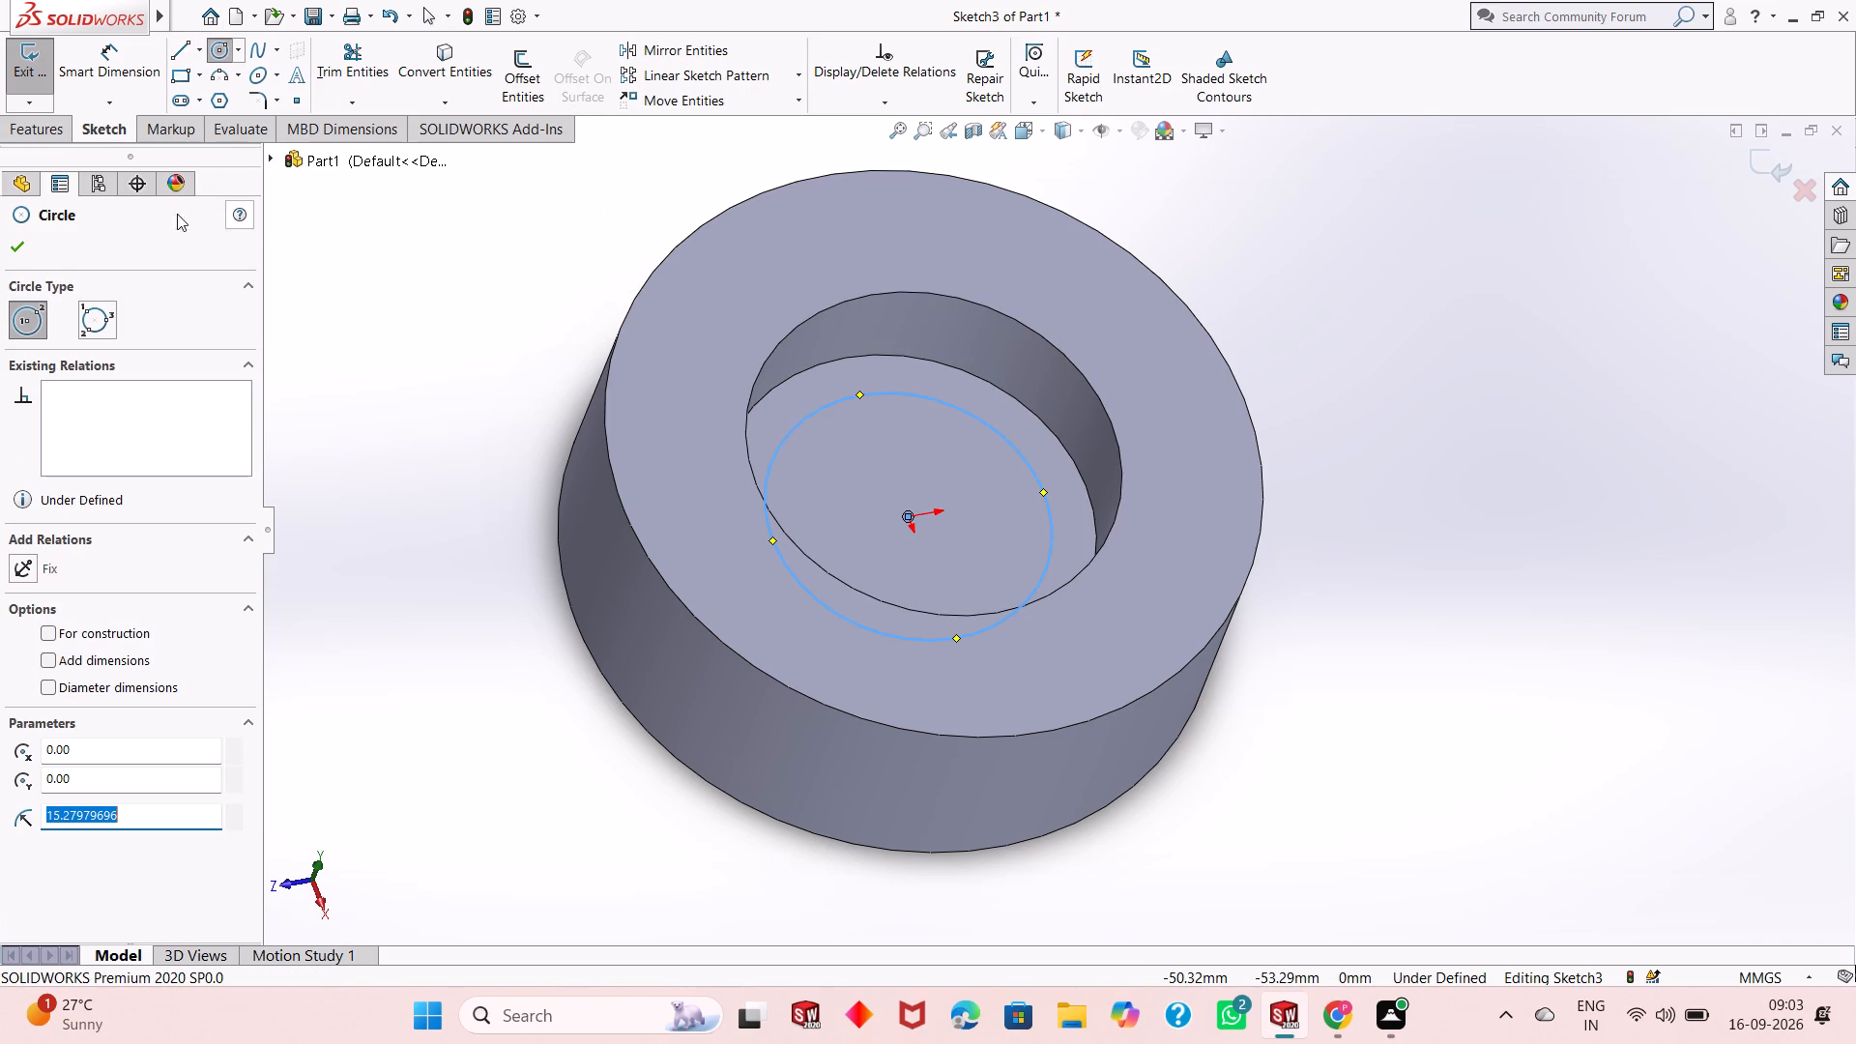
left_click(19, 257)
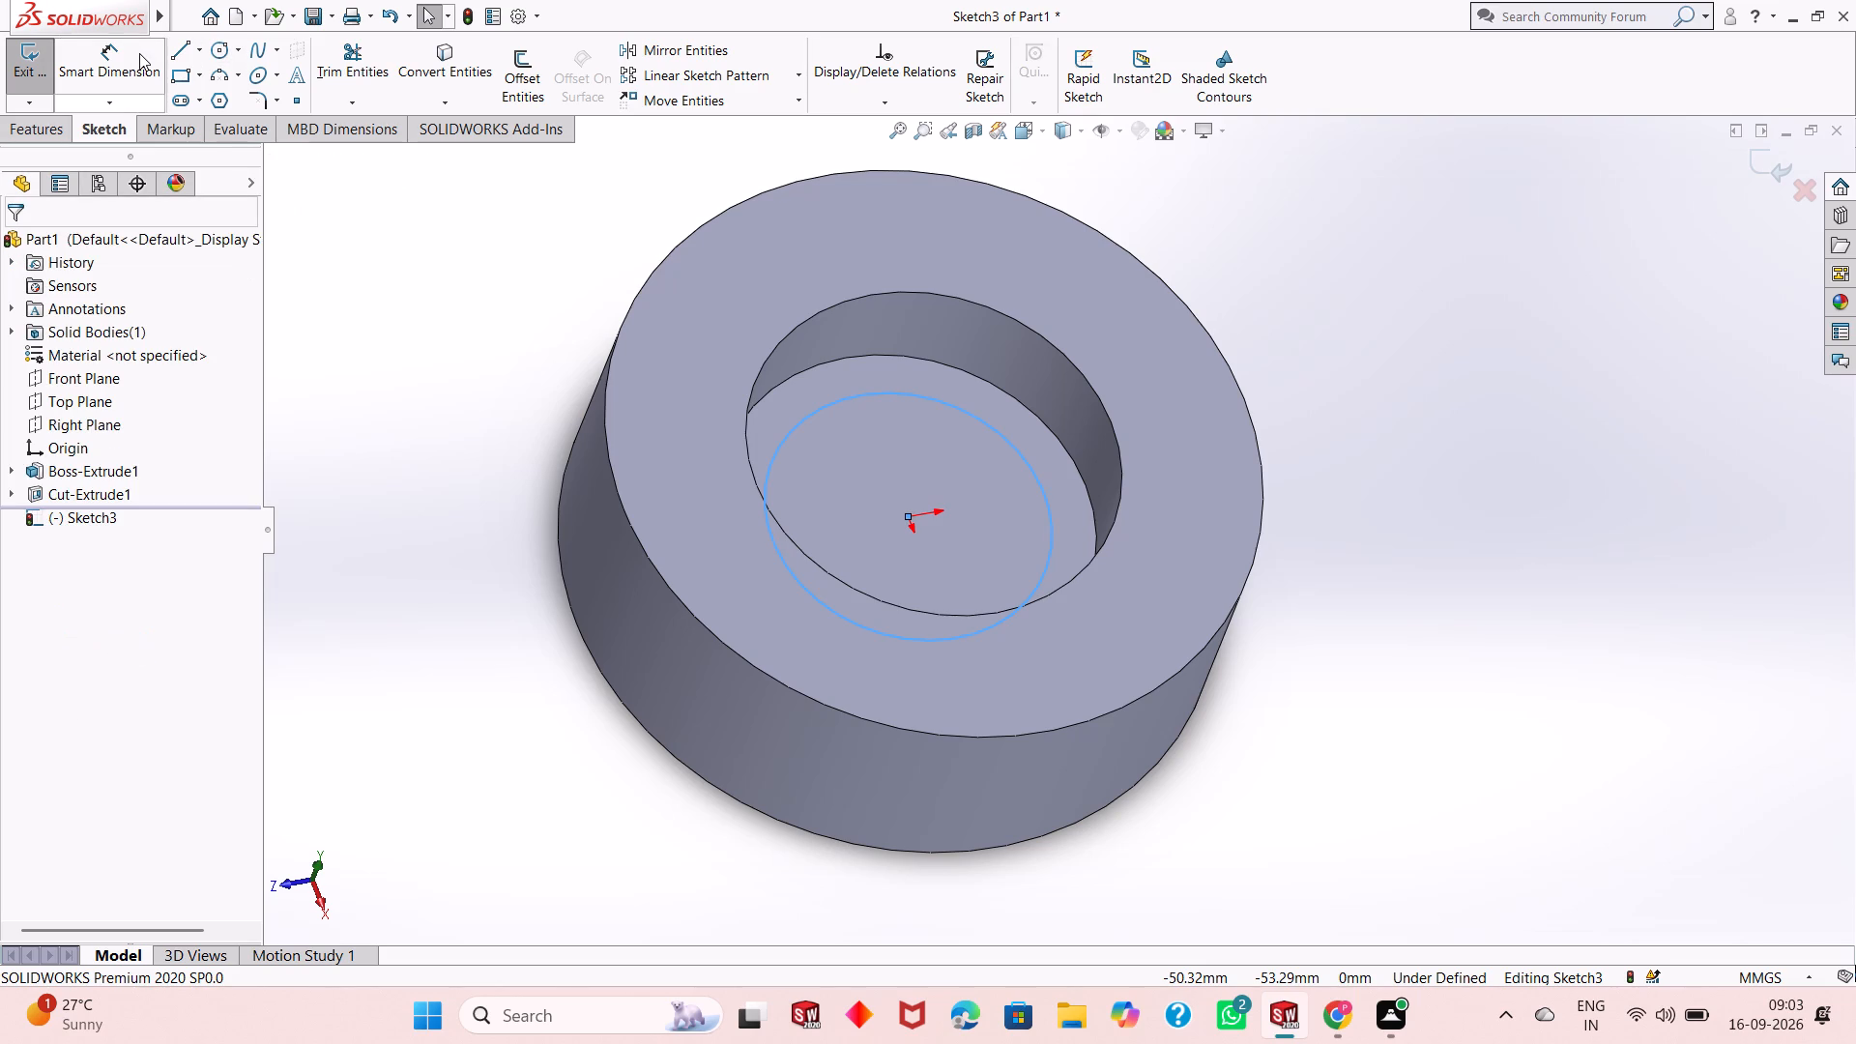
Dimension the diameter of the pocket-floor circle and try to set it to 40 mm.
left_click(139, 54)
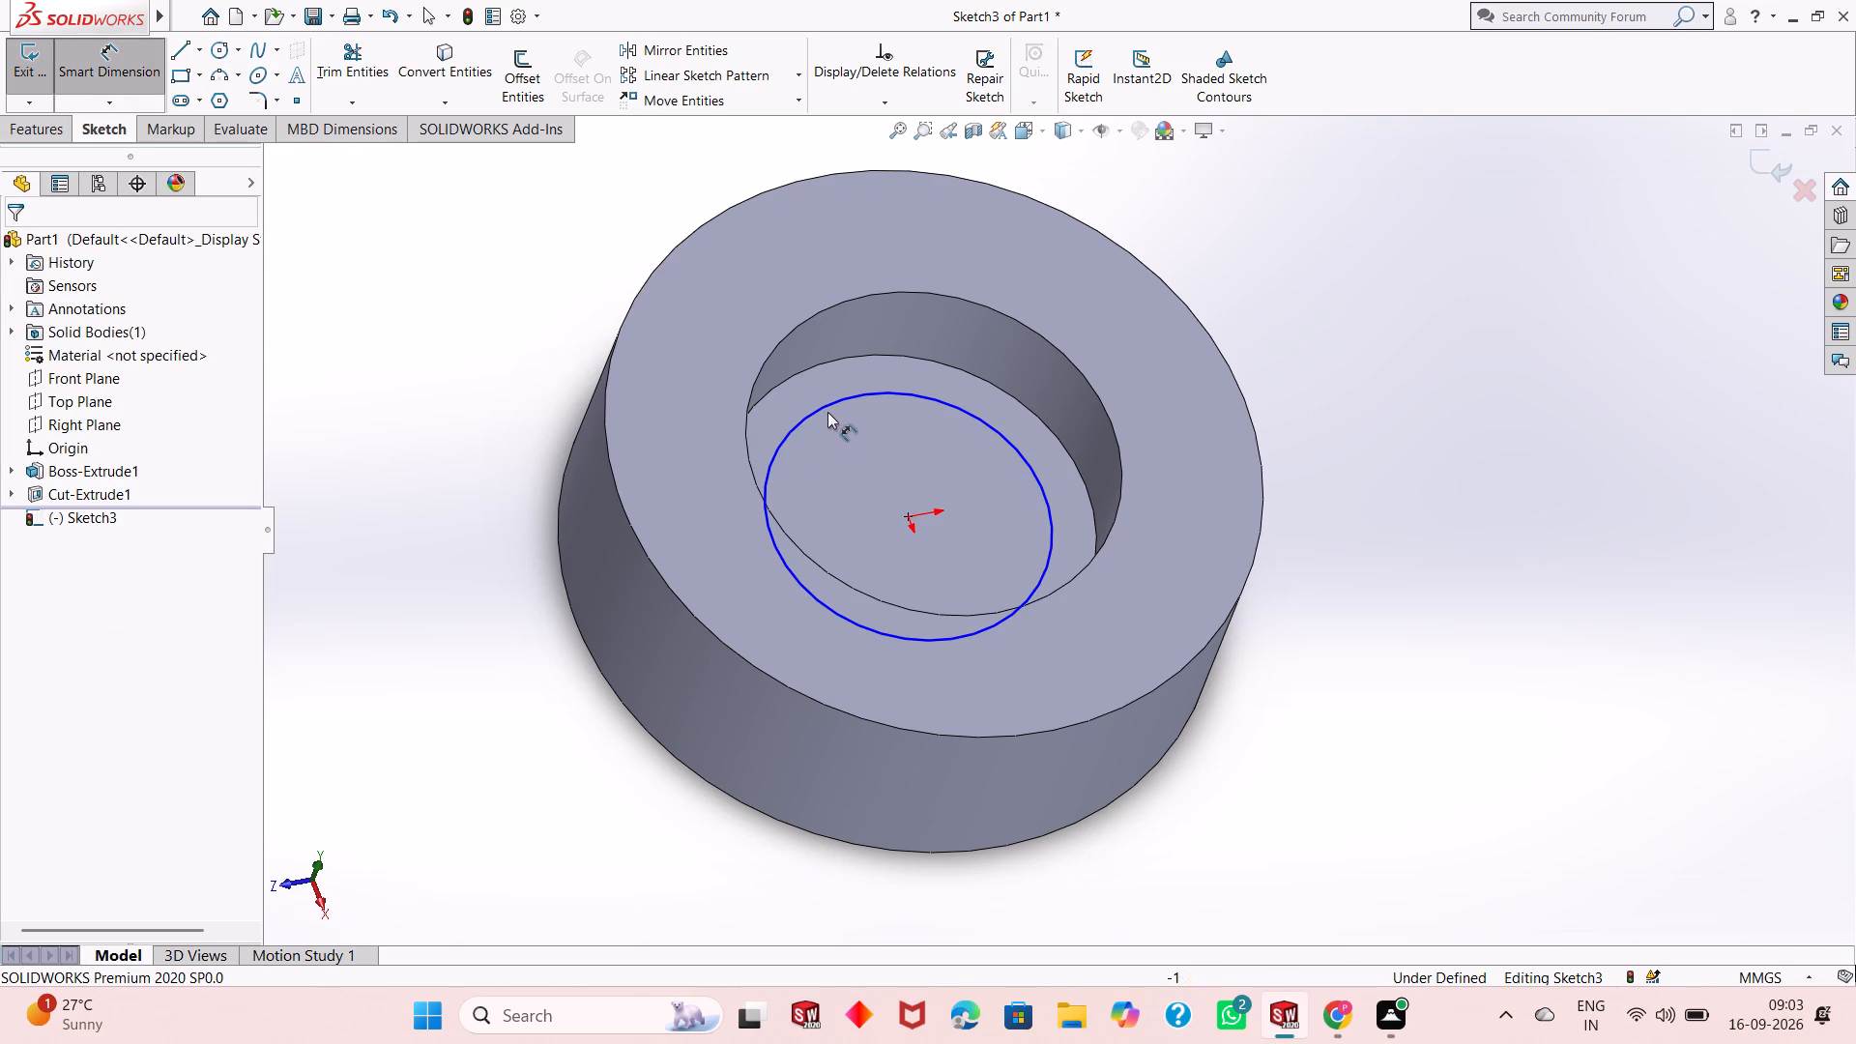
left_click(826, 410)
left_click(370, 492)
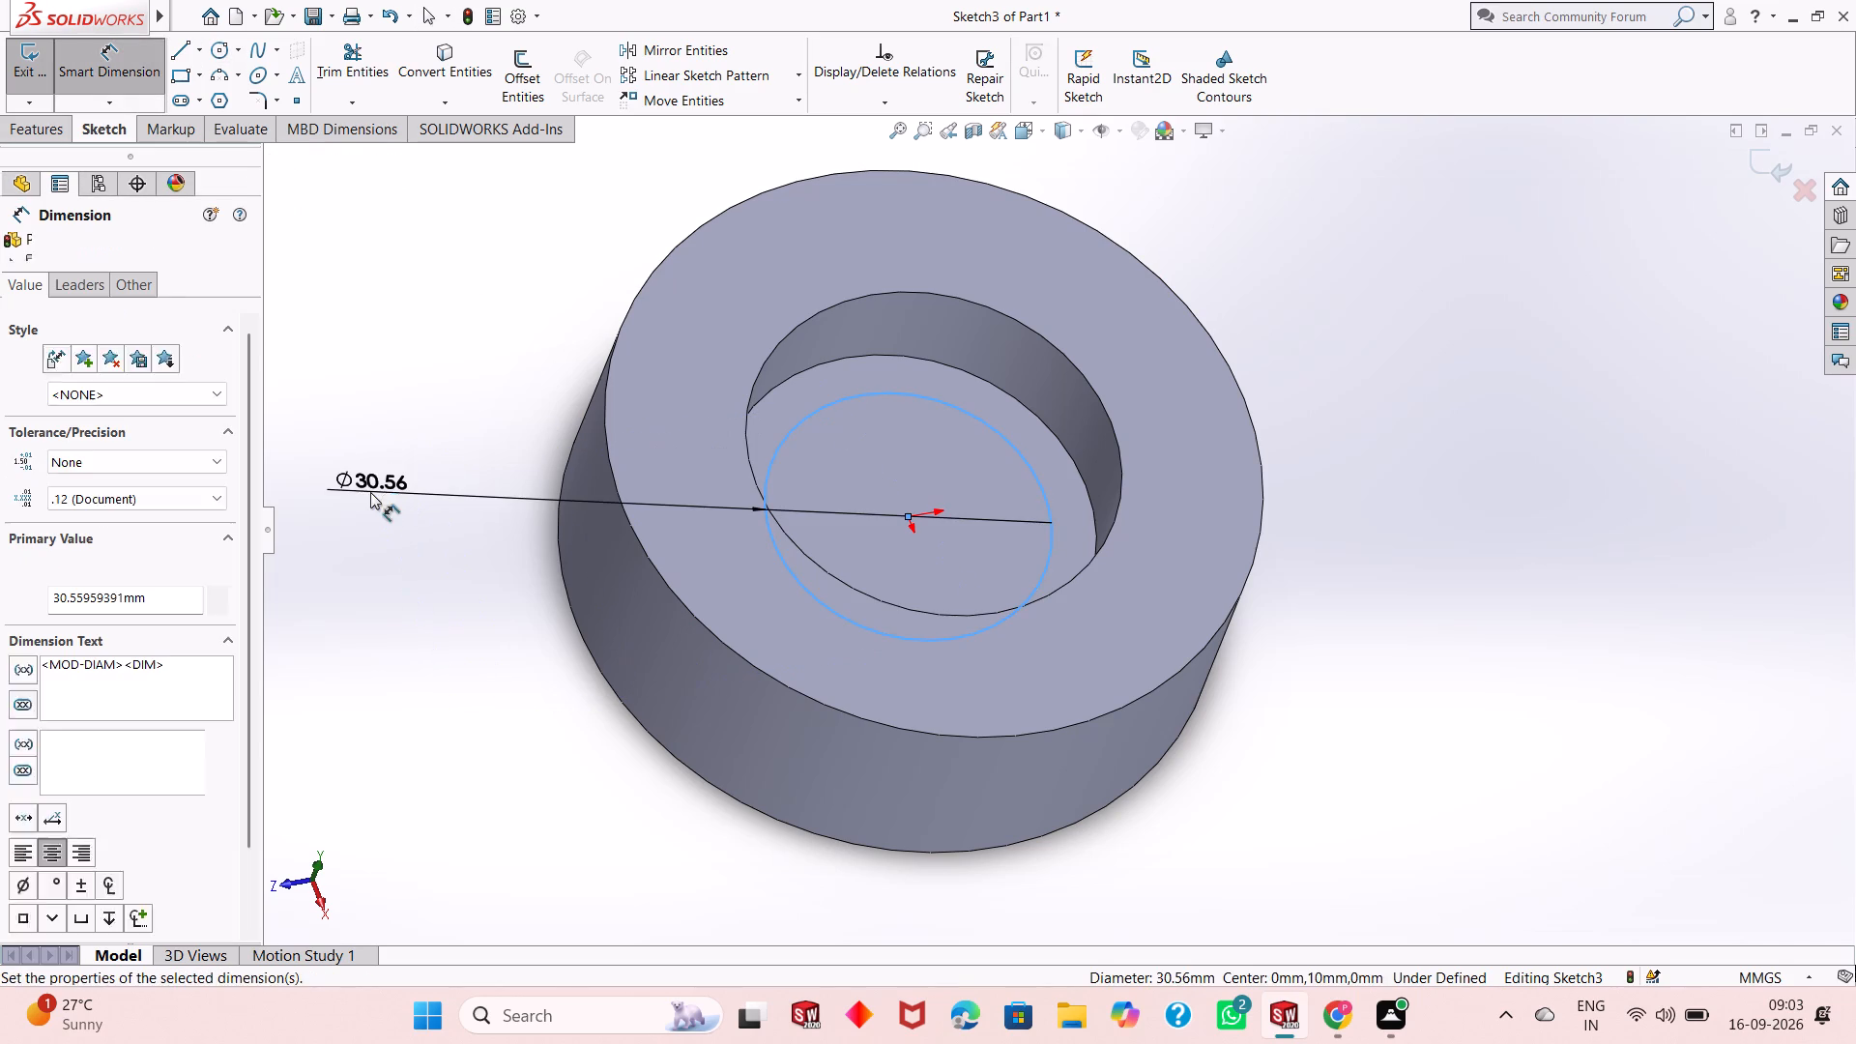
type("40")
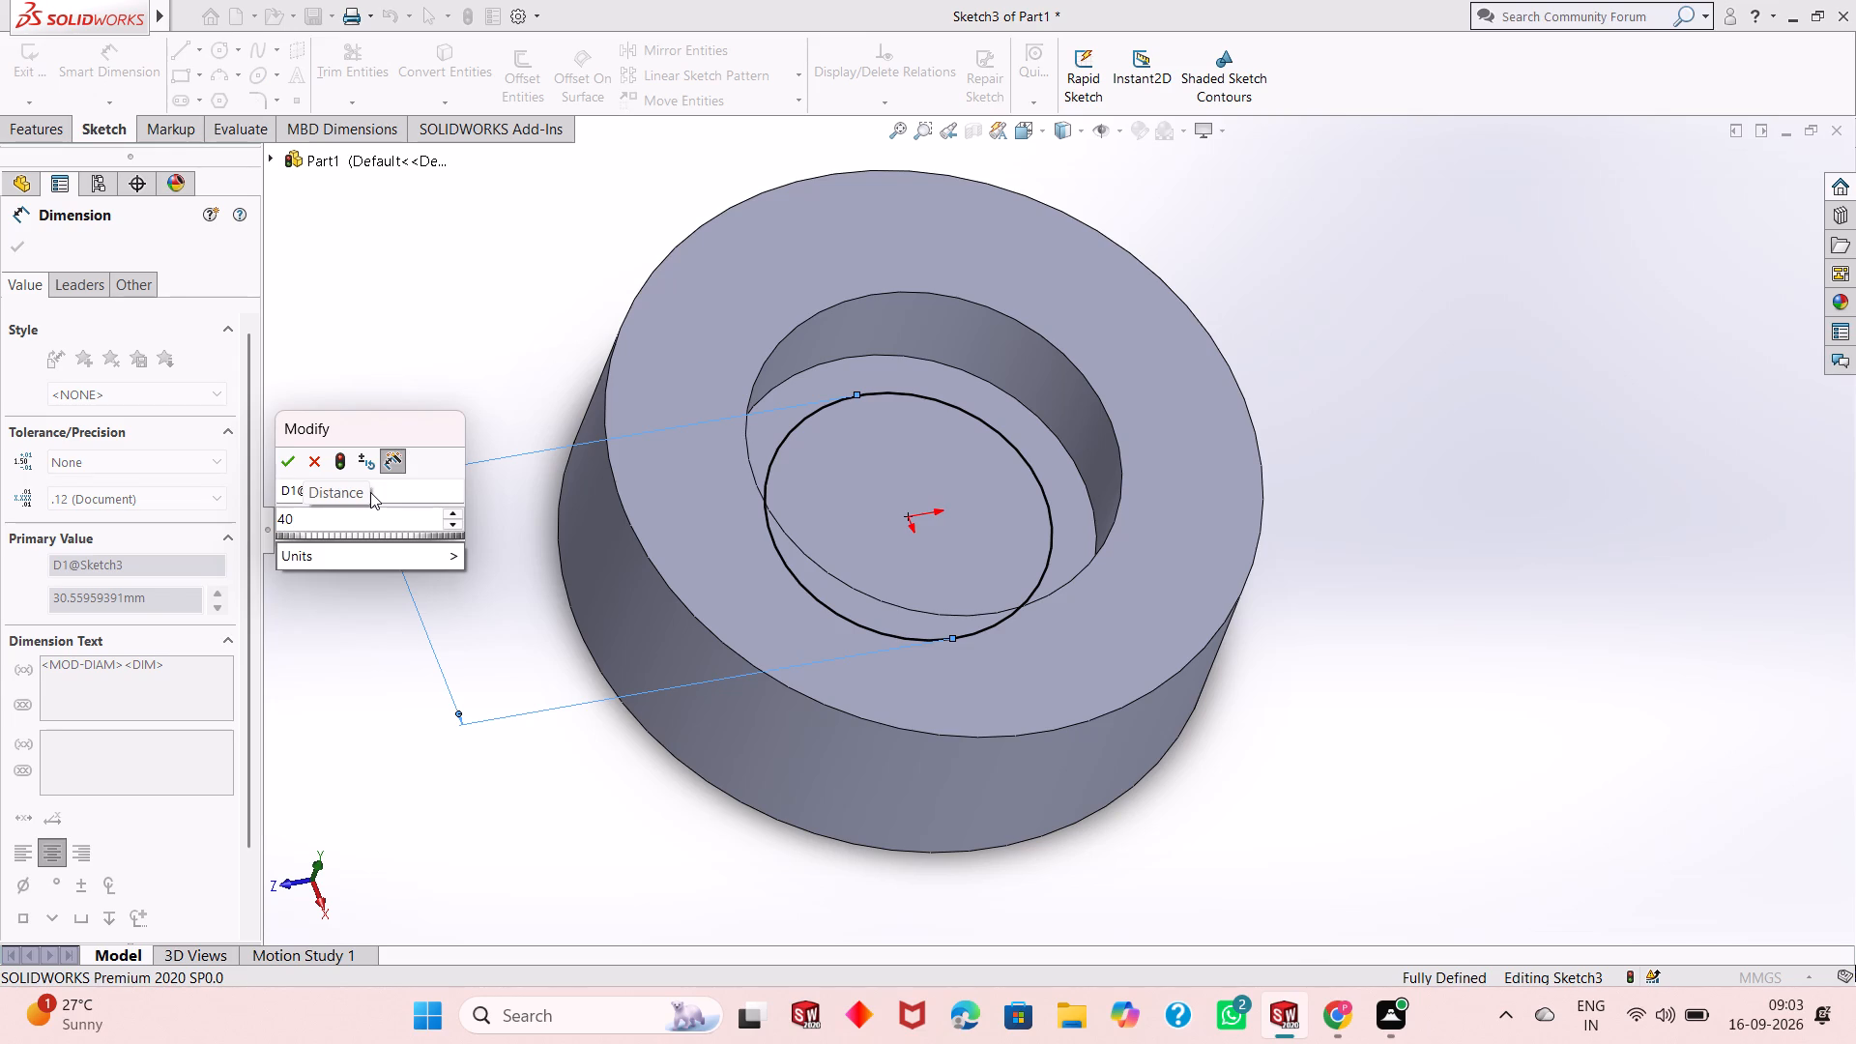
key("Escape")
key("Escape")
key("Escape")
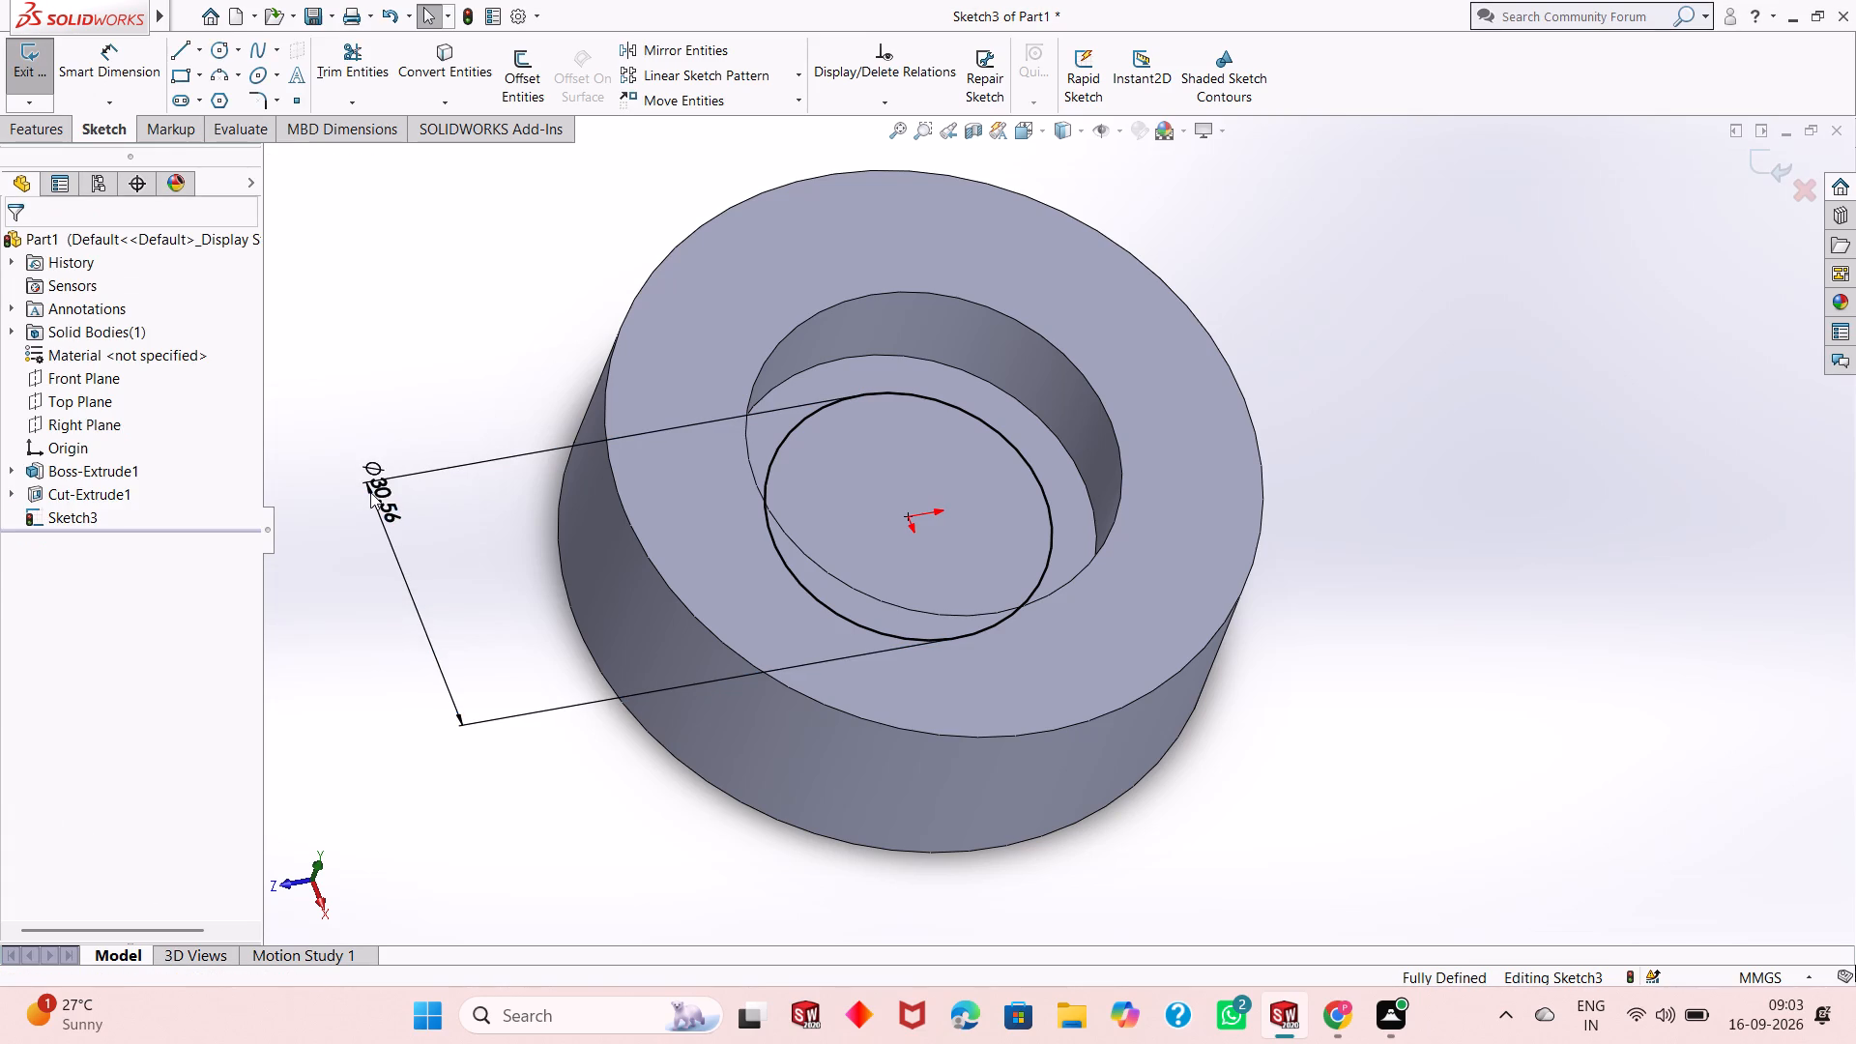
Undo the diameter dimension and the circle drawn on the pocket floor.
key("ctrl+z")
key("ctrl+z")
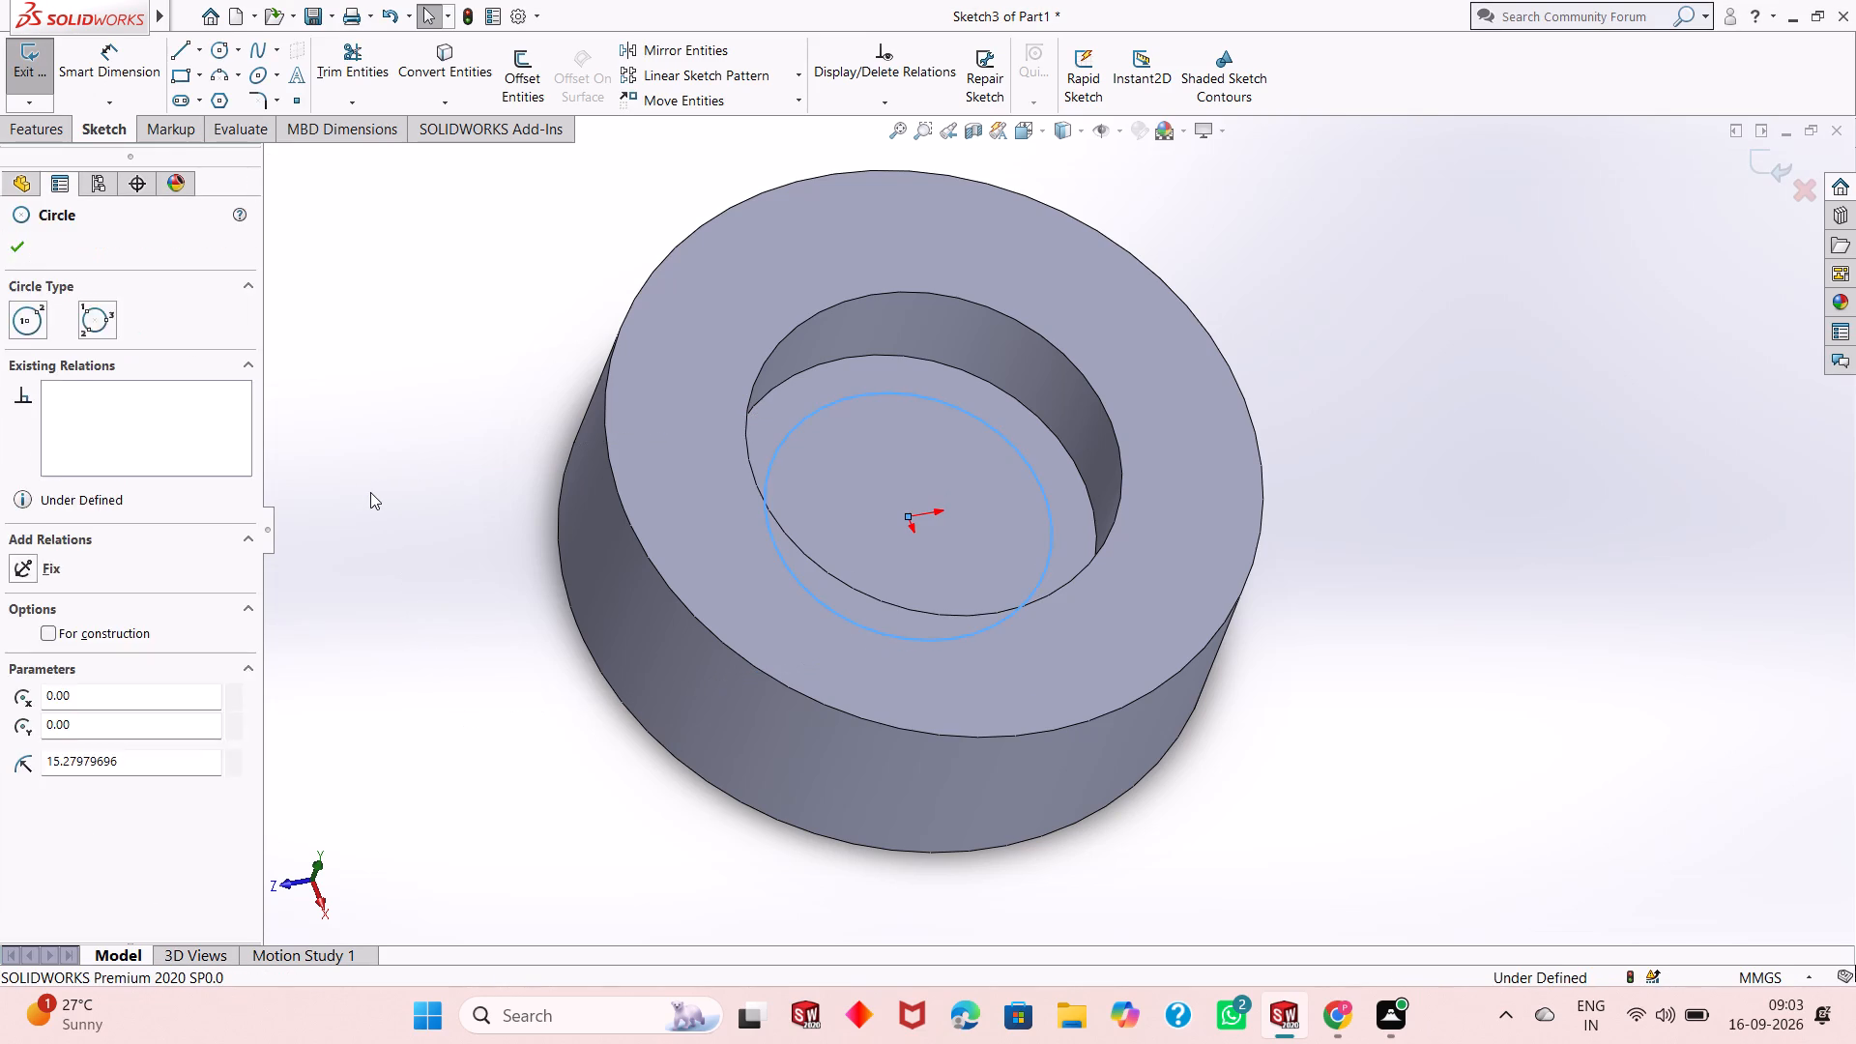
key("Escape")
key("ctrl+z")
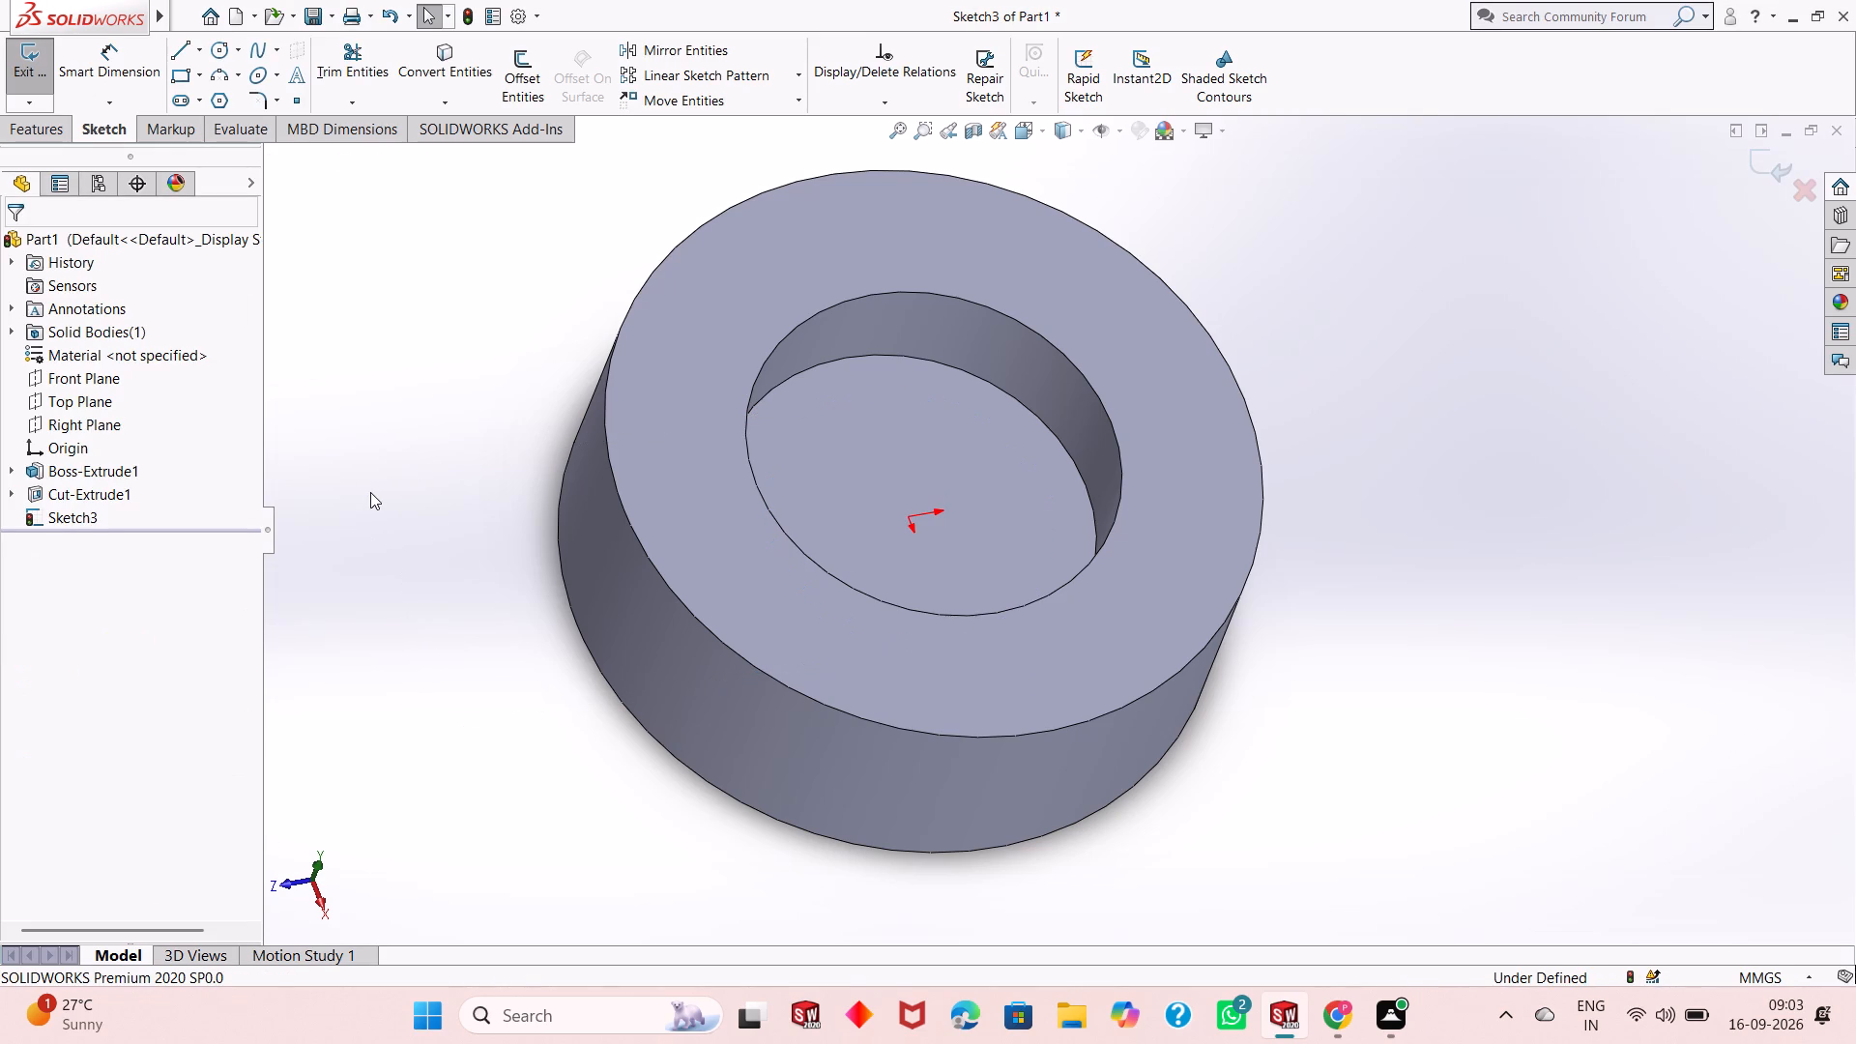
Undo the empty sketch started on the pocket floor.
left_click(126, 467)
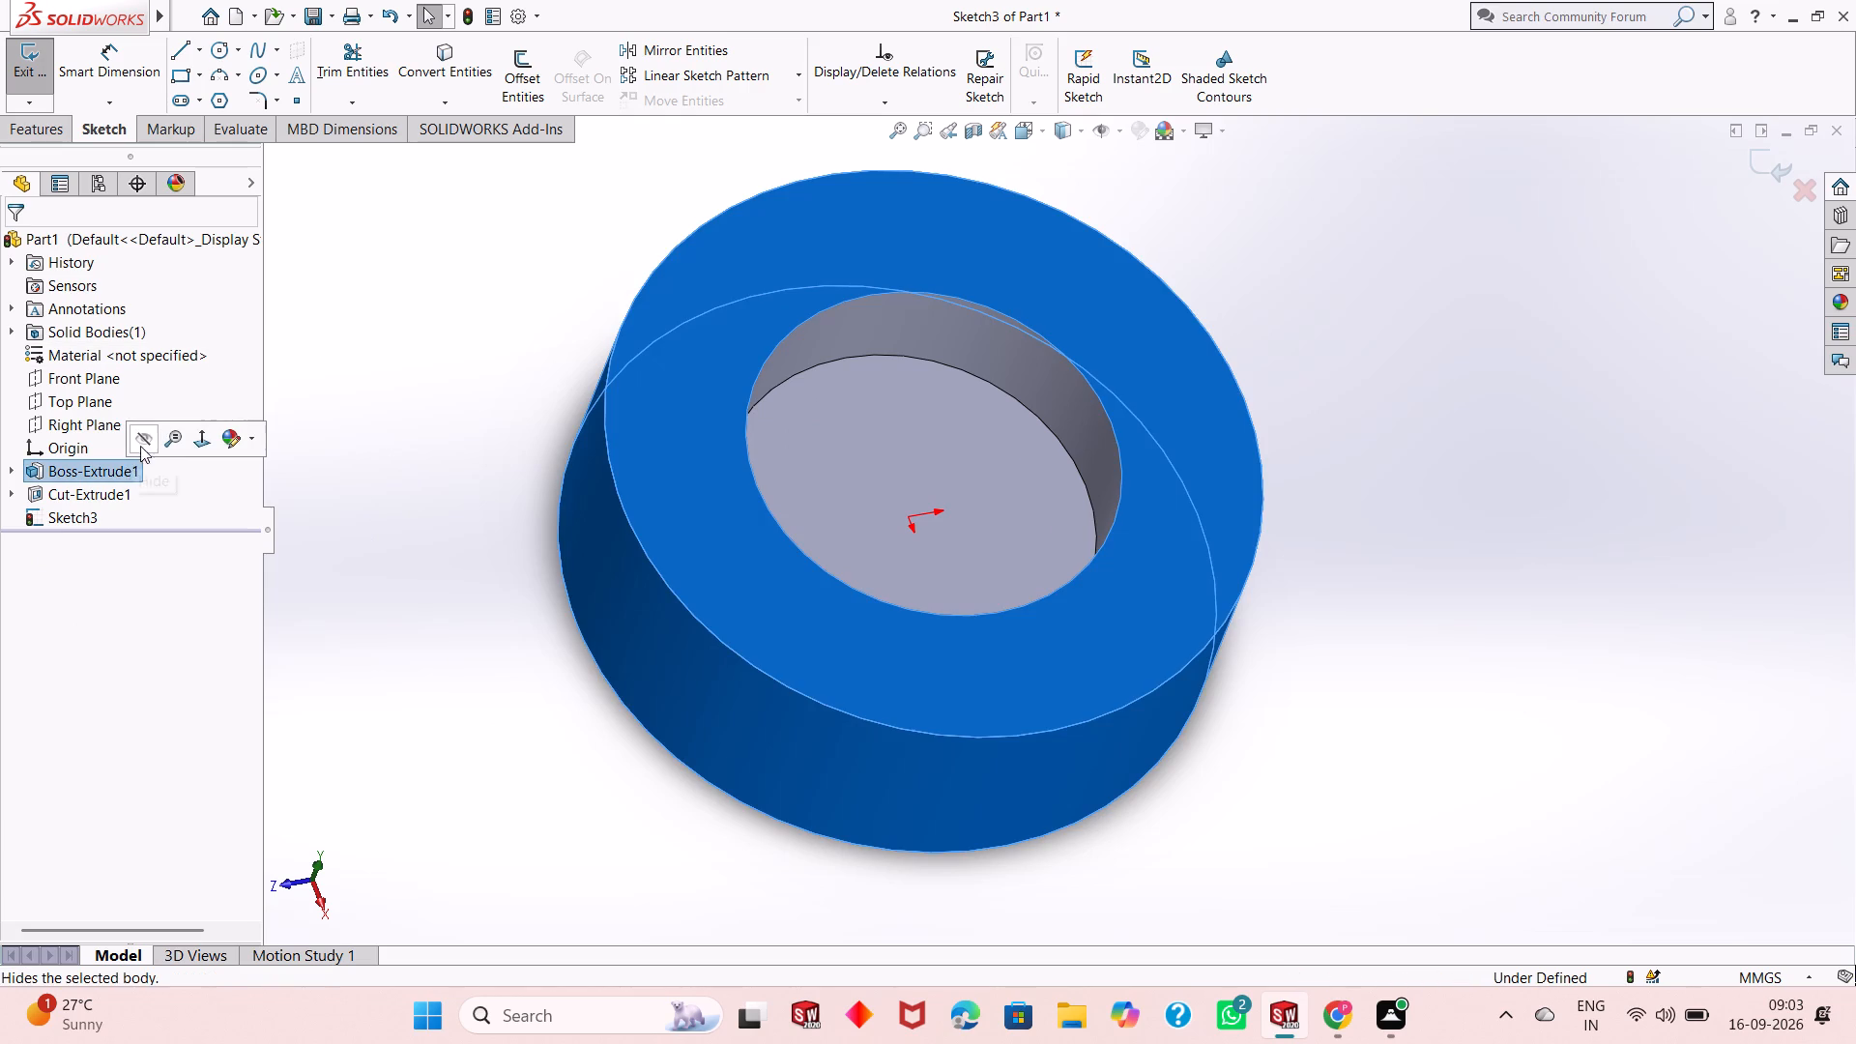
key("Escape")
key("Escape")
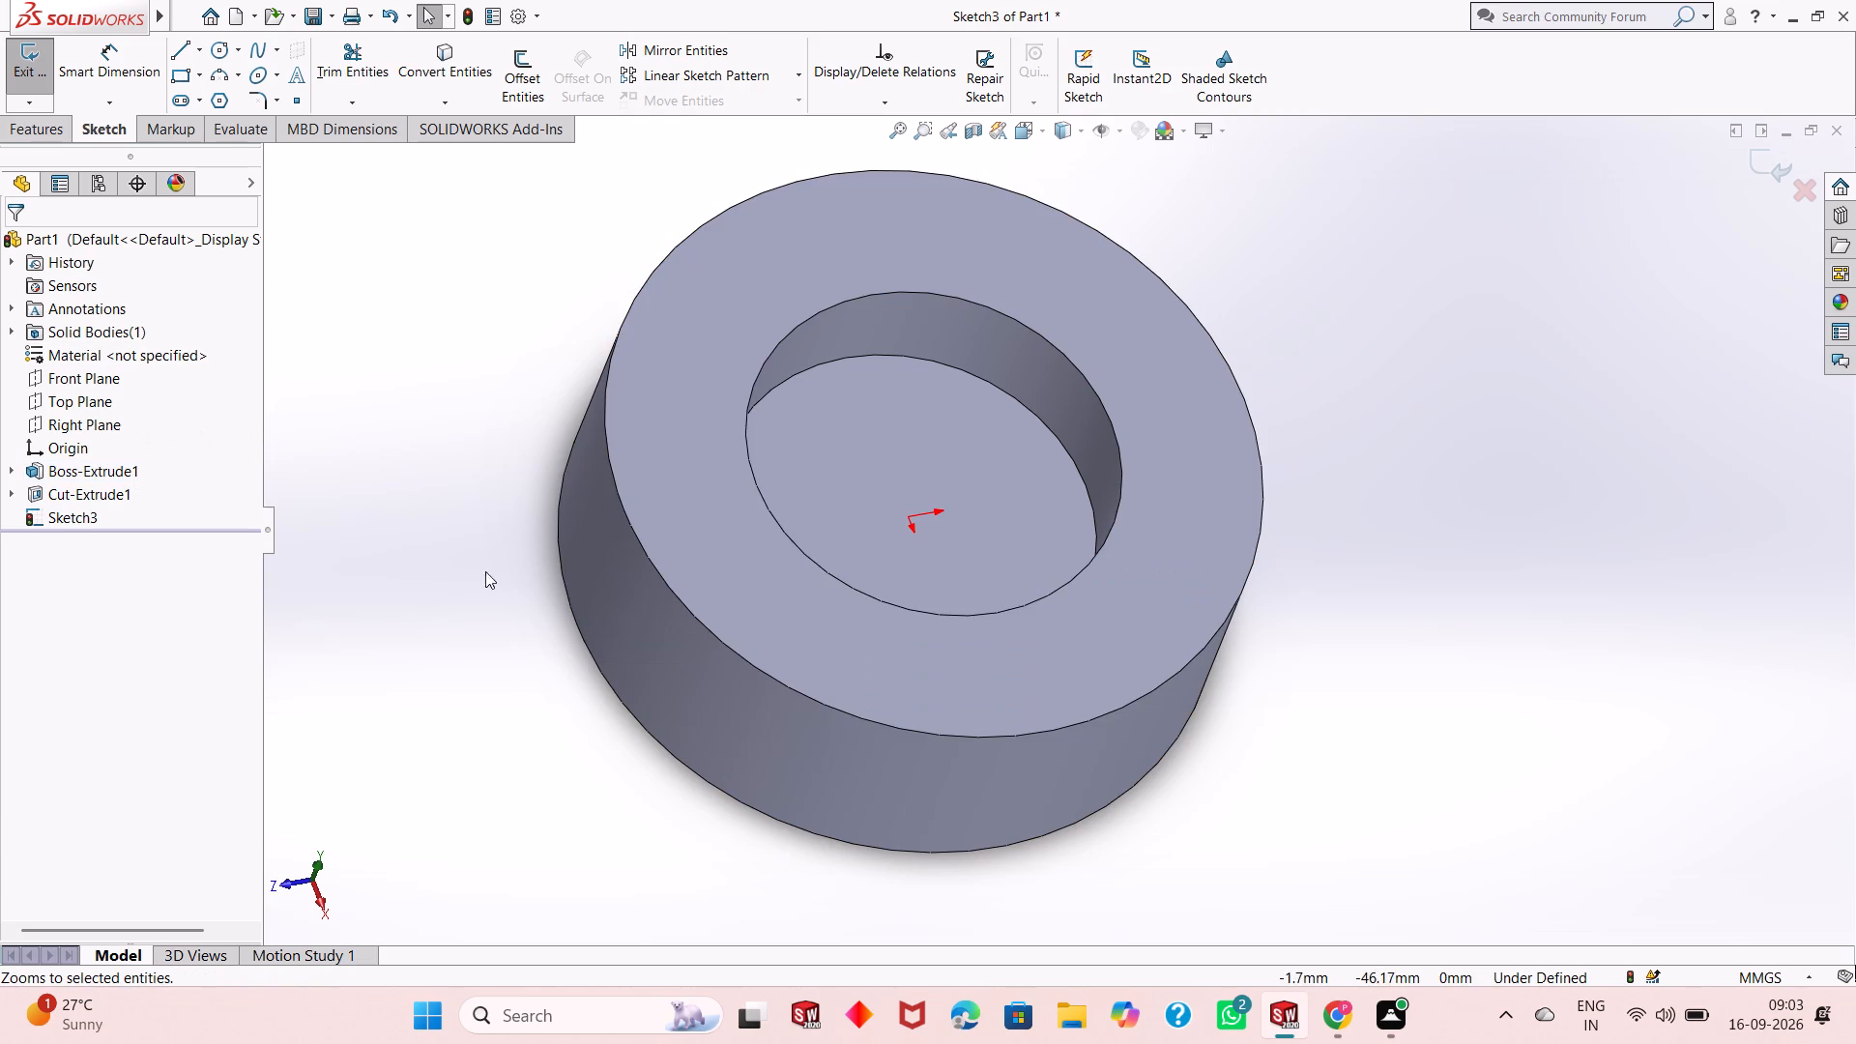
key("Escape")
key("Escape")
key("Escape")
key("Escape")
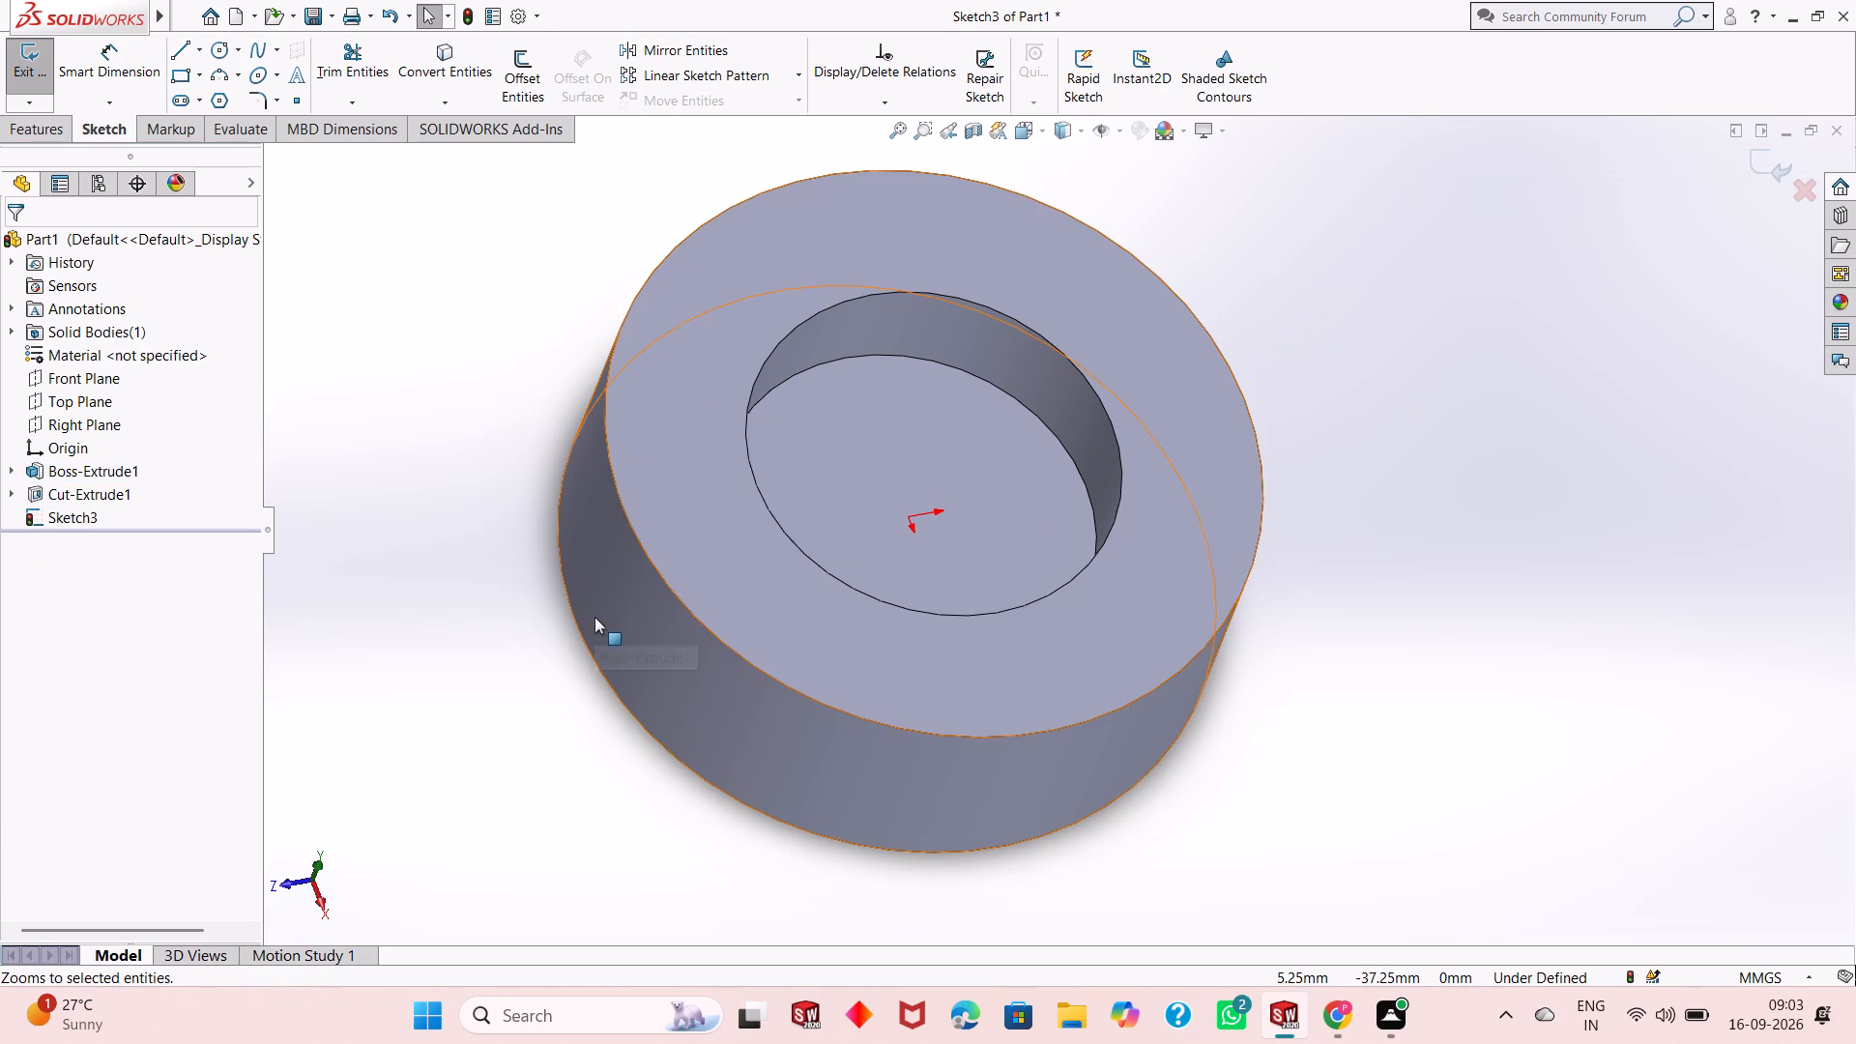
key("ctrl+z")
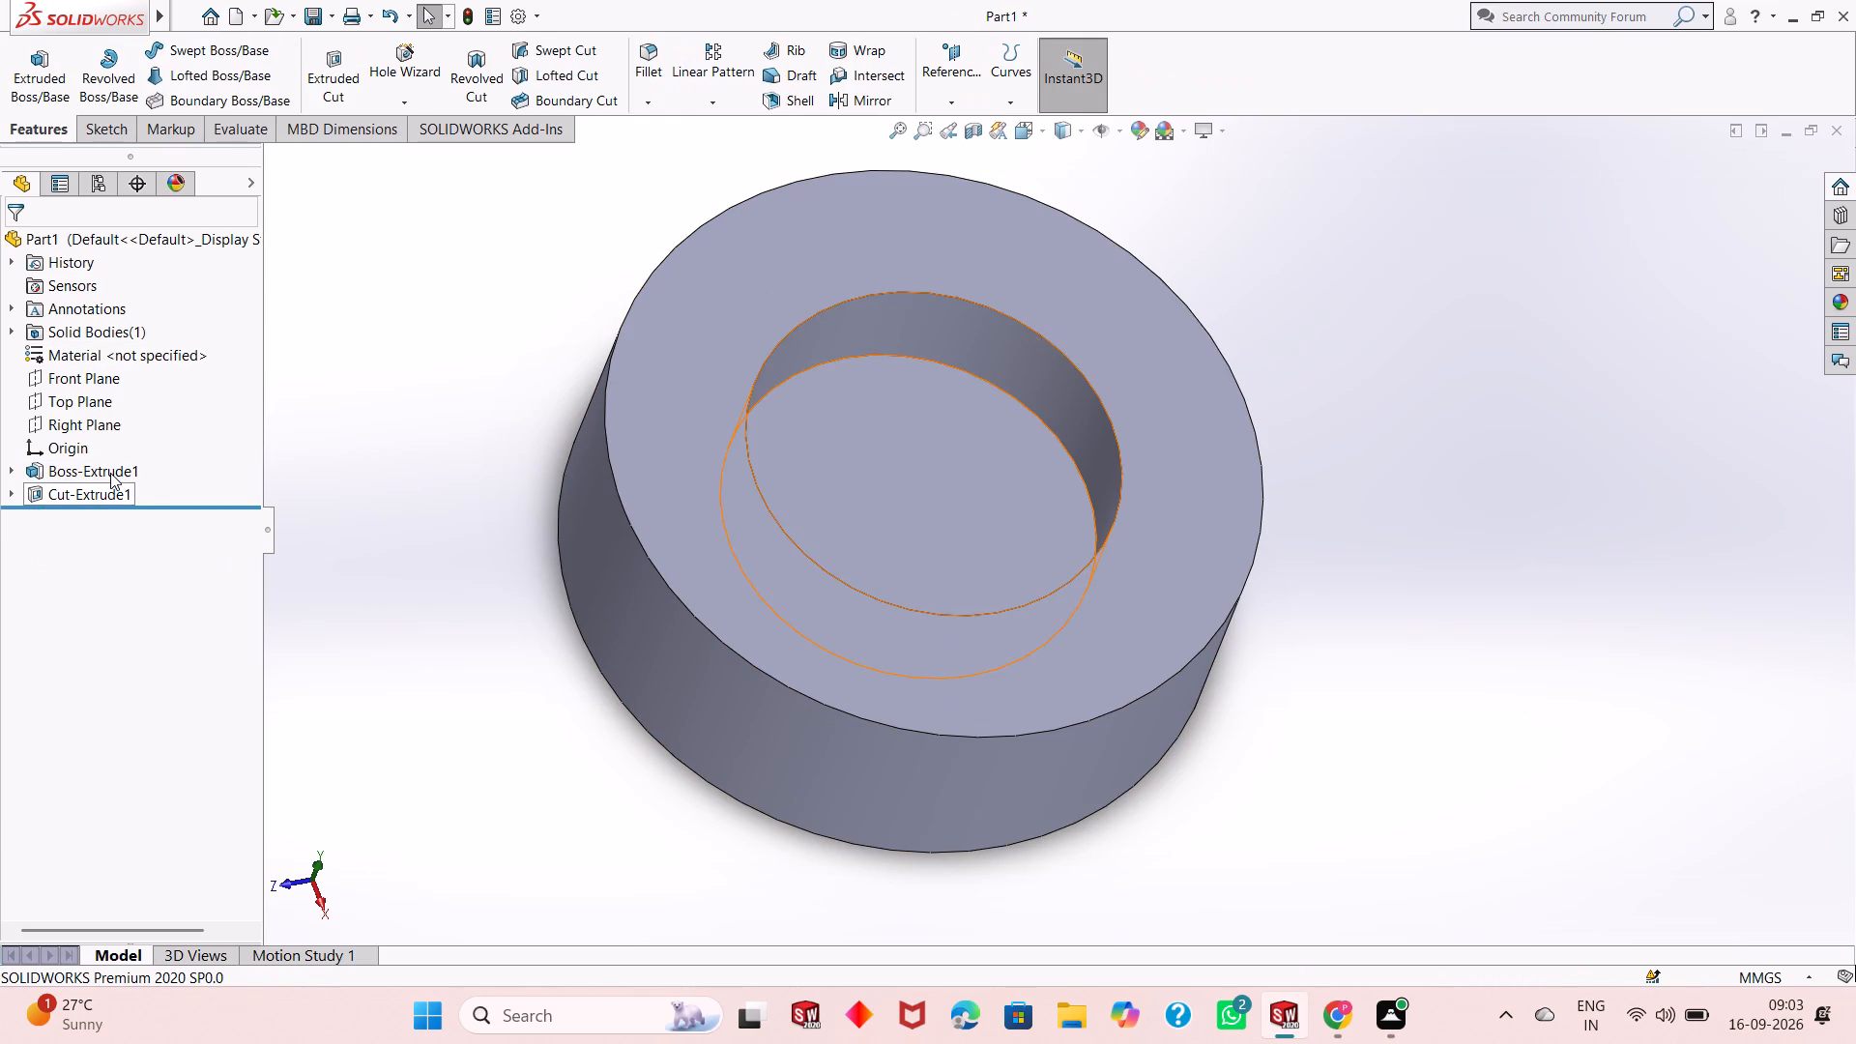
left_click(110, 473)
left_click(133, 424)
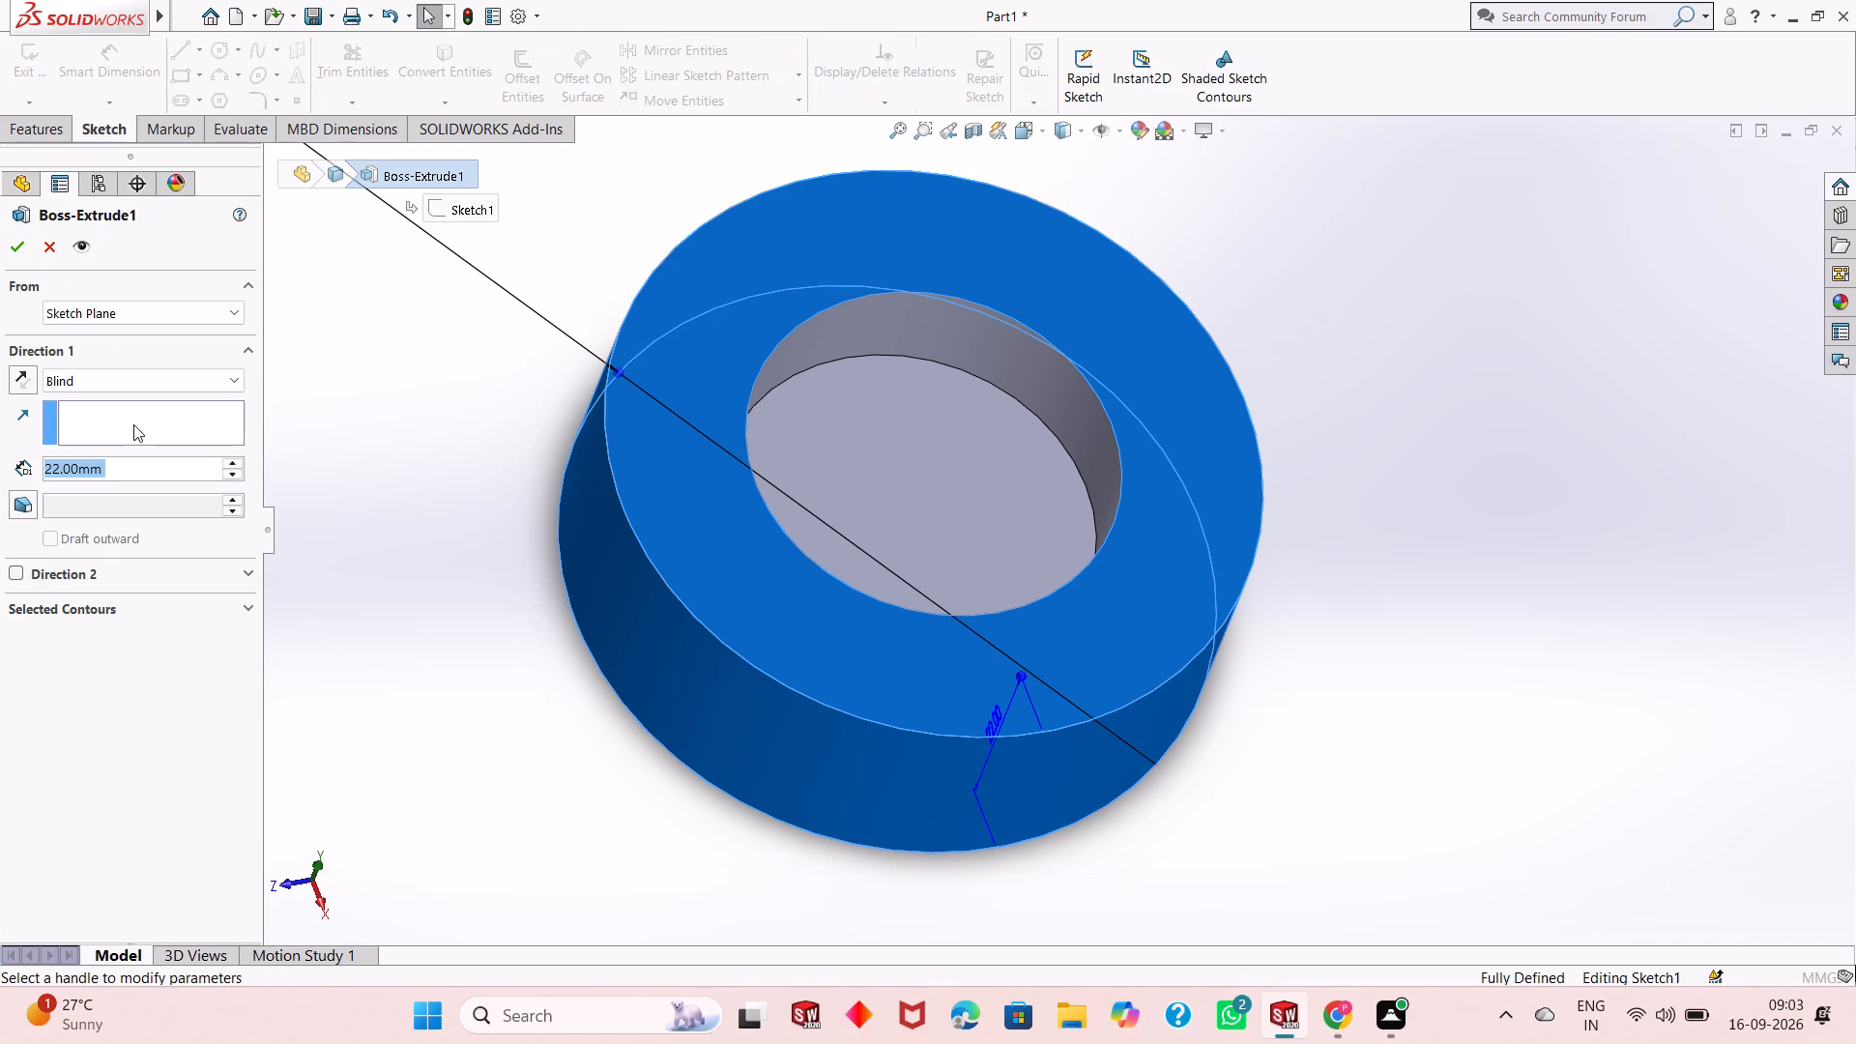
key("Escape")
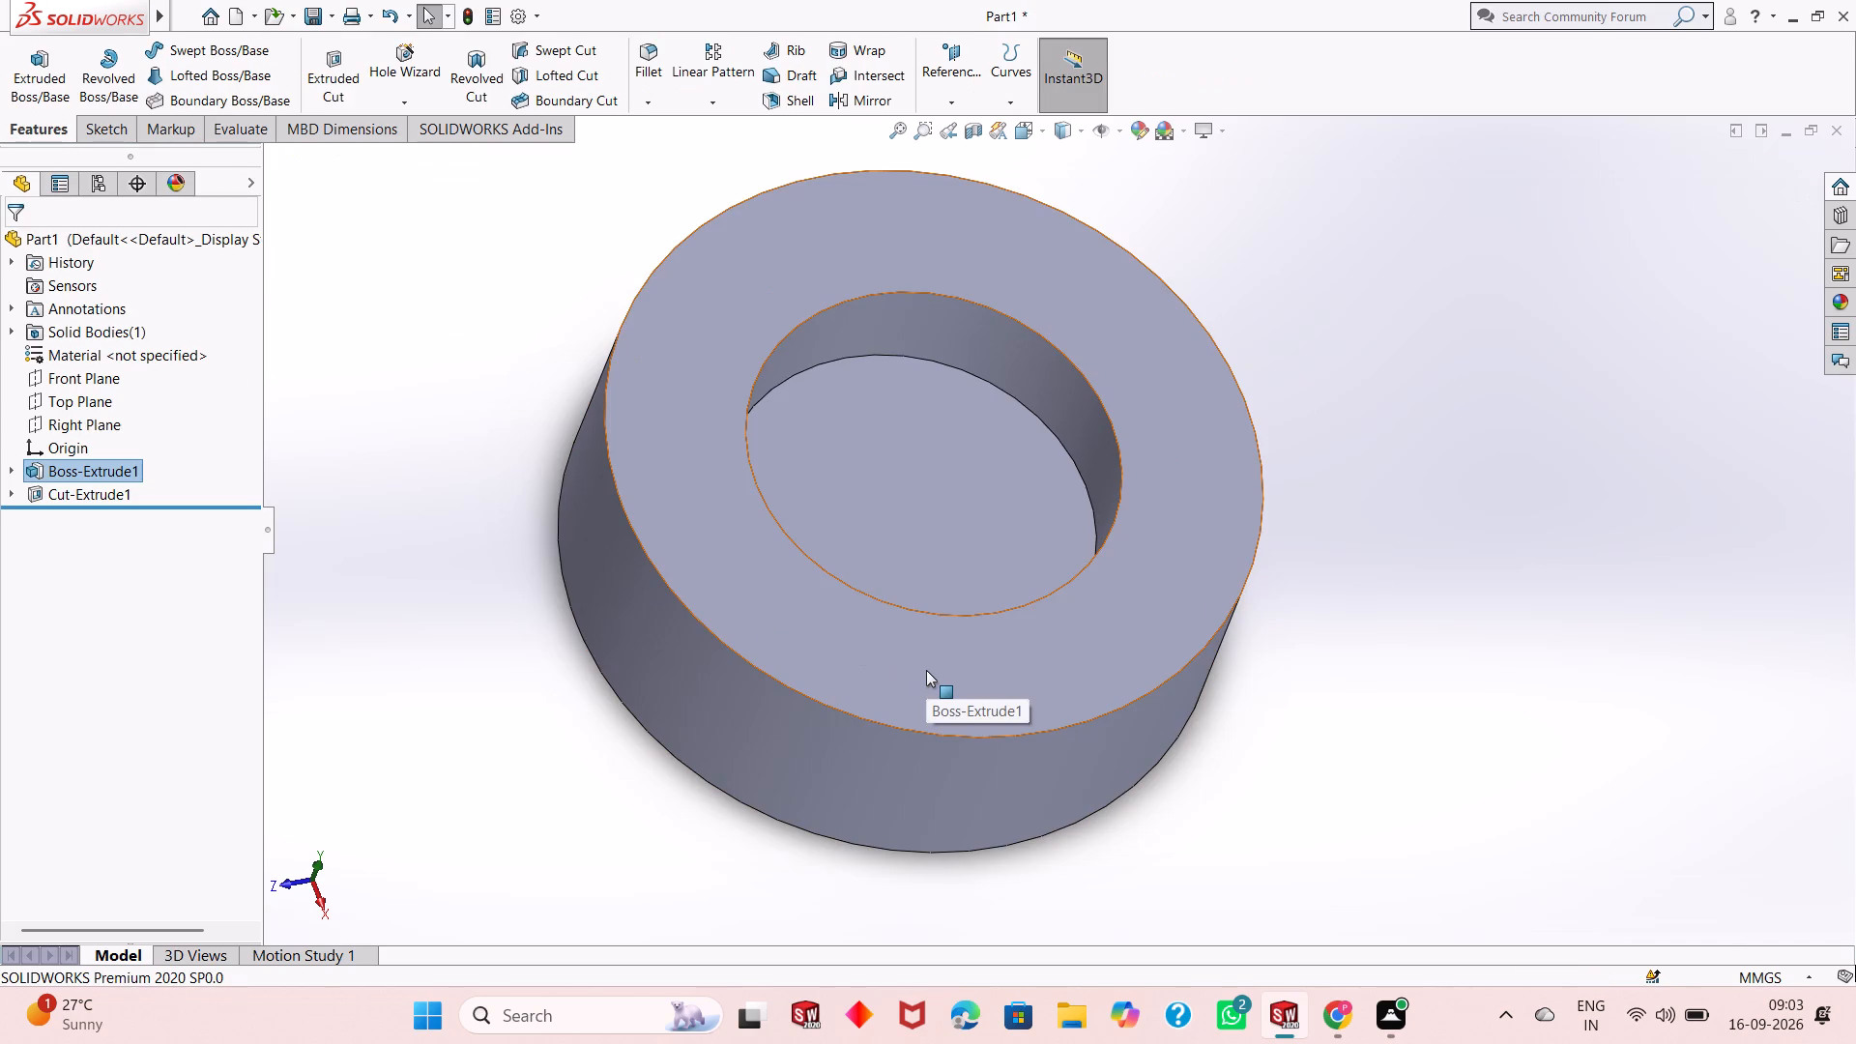
Start a sketch on the cylinder's closed flat face opposite the pocket.
scroll(926, 670, "down", 2)
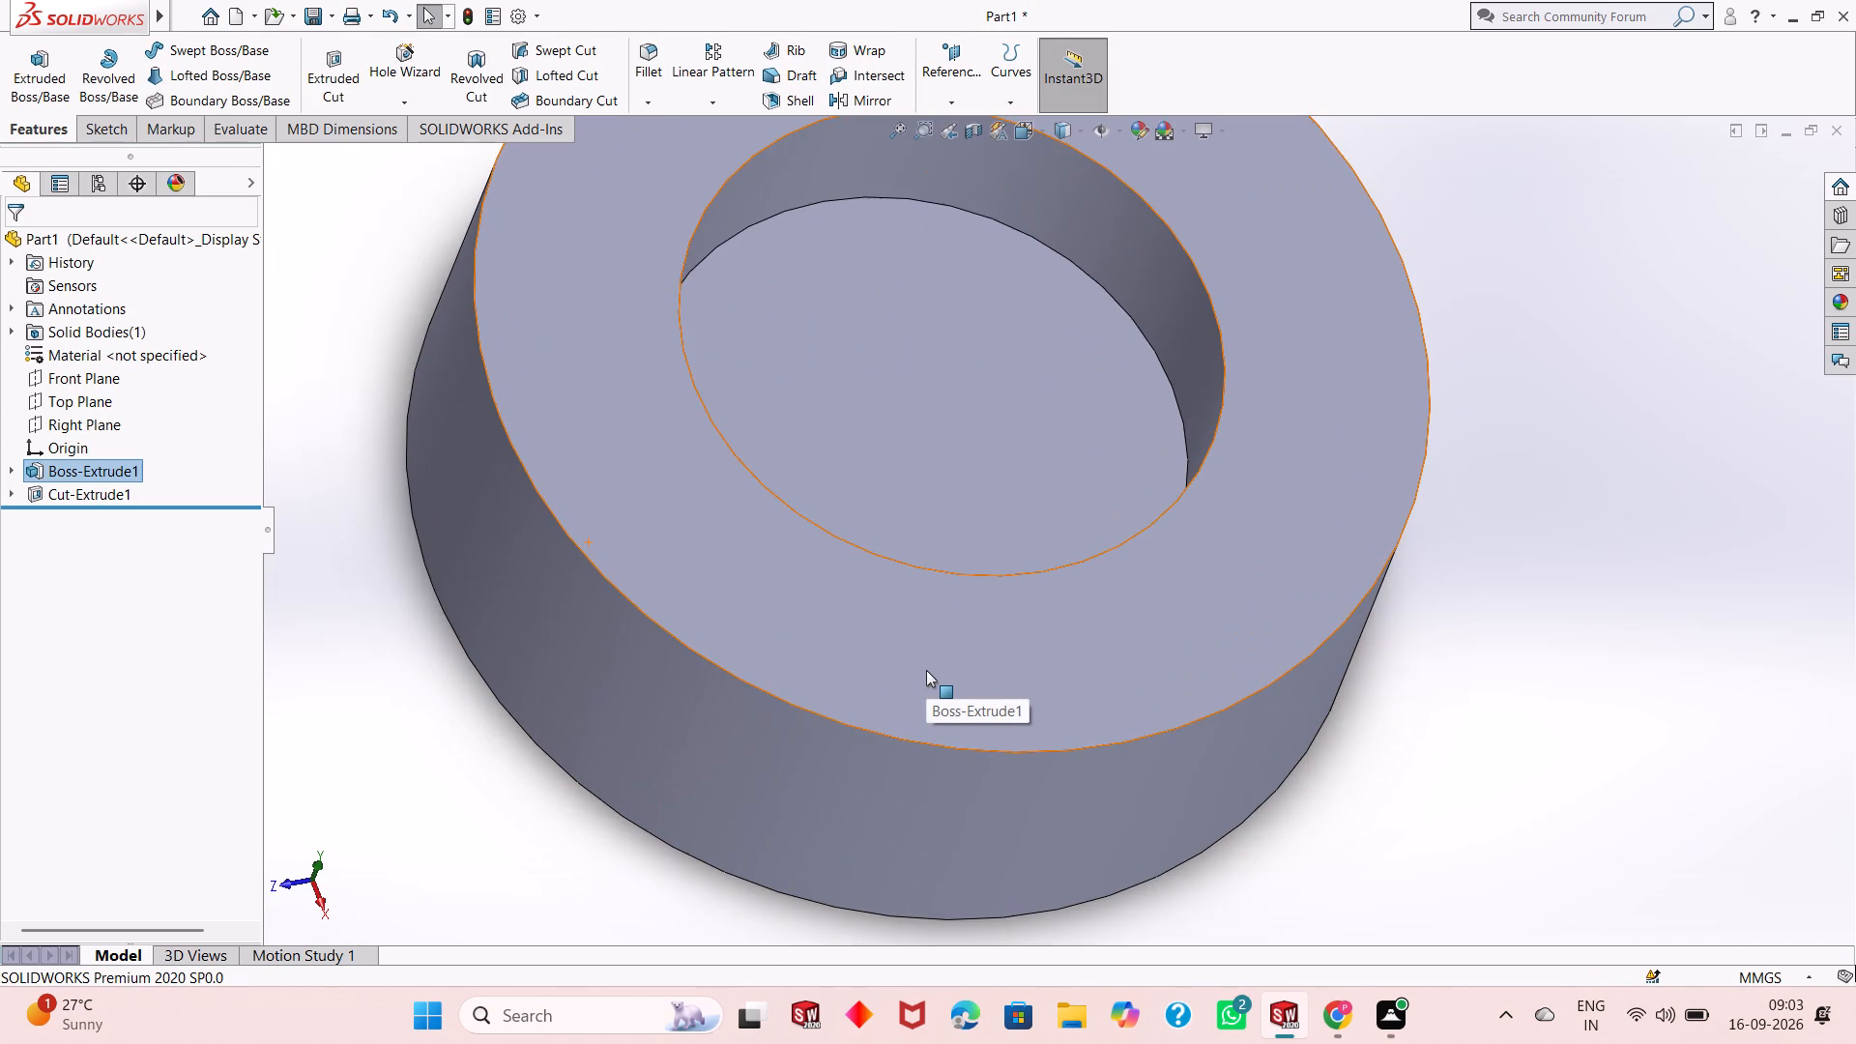
scroll(926, 670, "up", 2)
scroll(971, 542, "down", 1)
scroll(953, 586, "up", 1)
middle_click_drag(956, 615, 1200, 422)
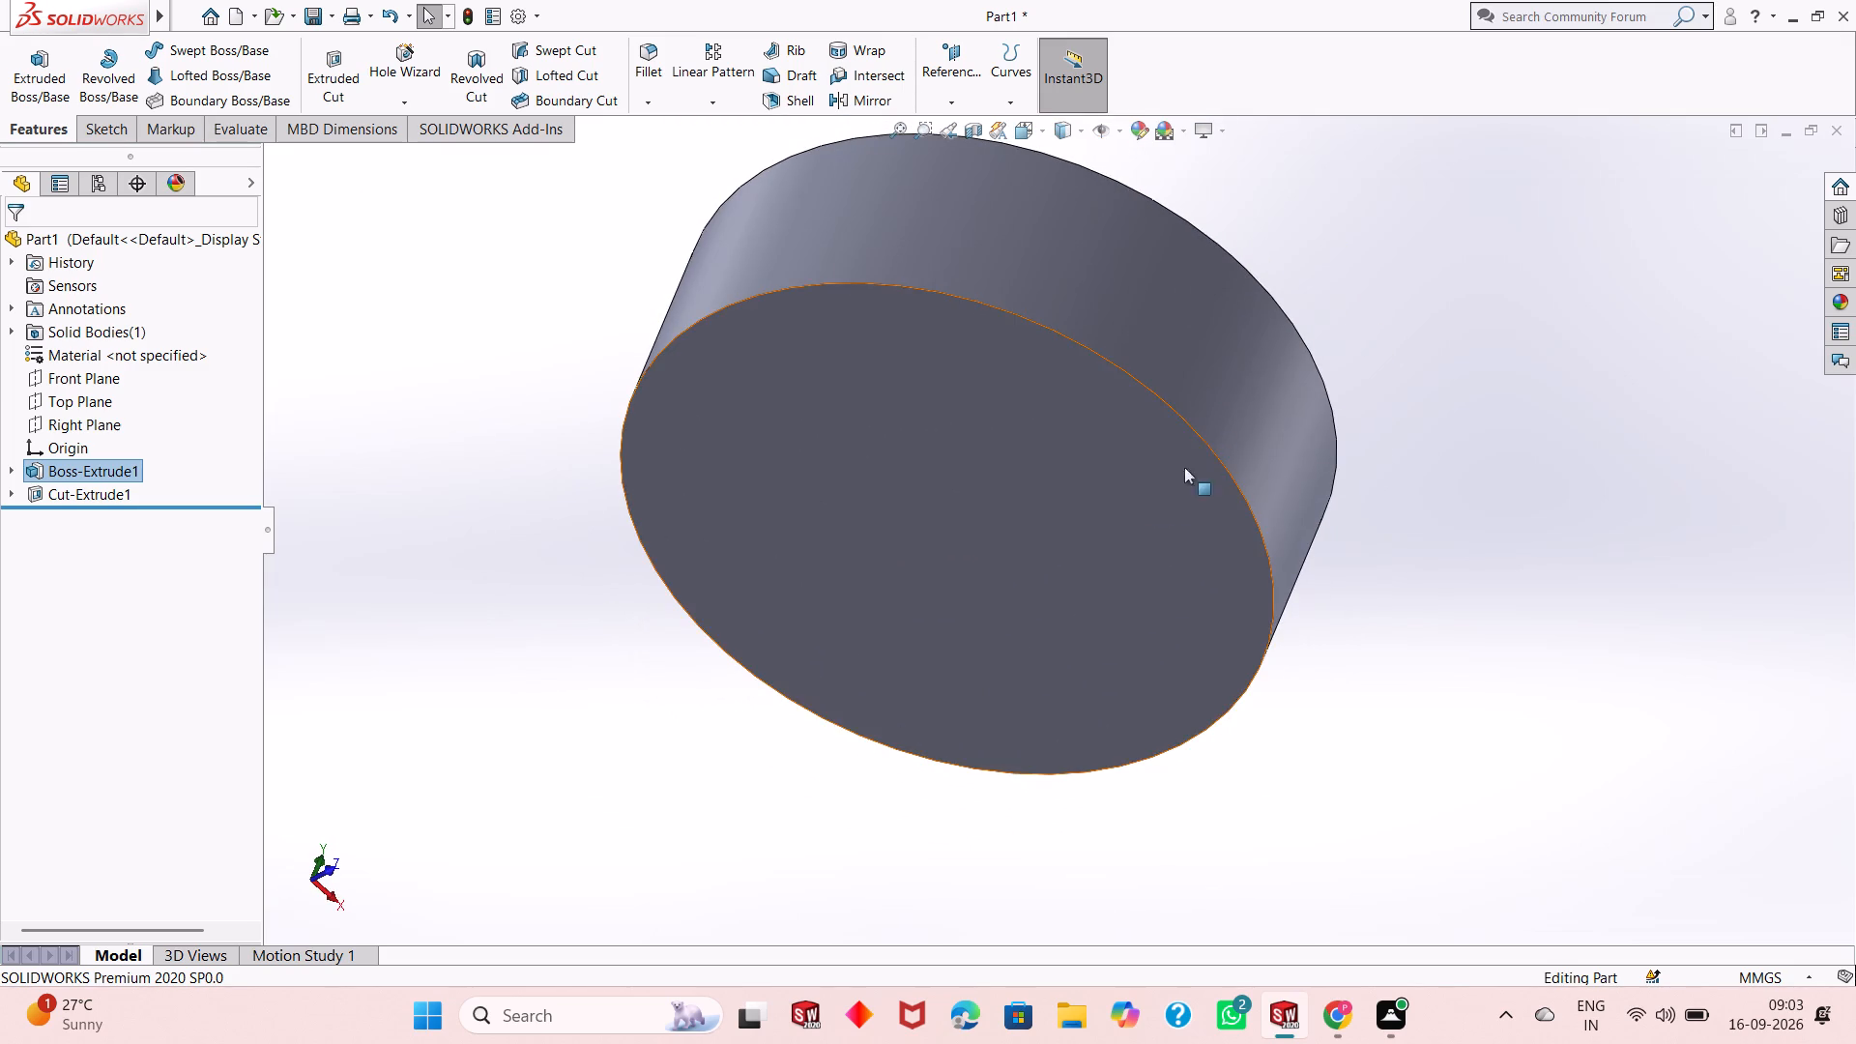
left_click(1137, 499)
left_click(1223, 451)
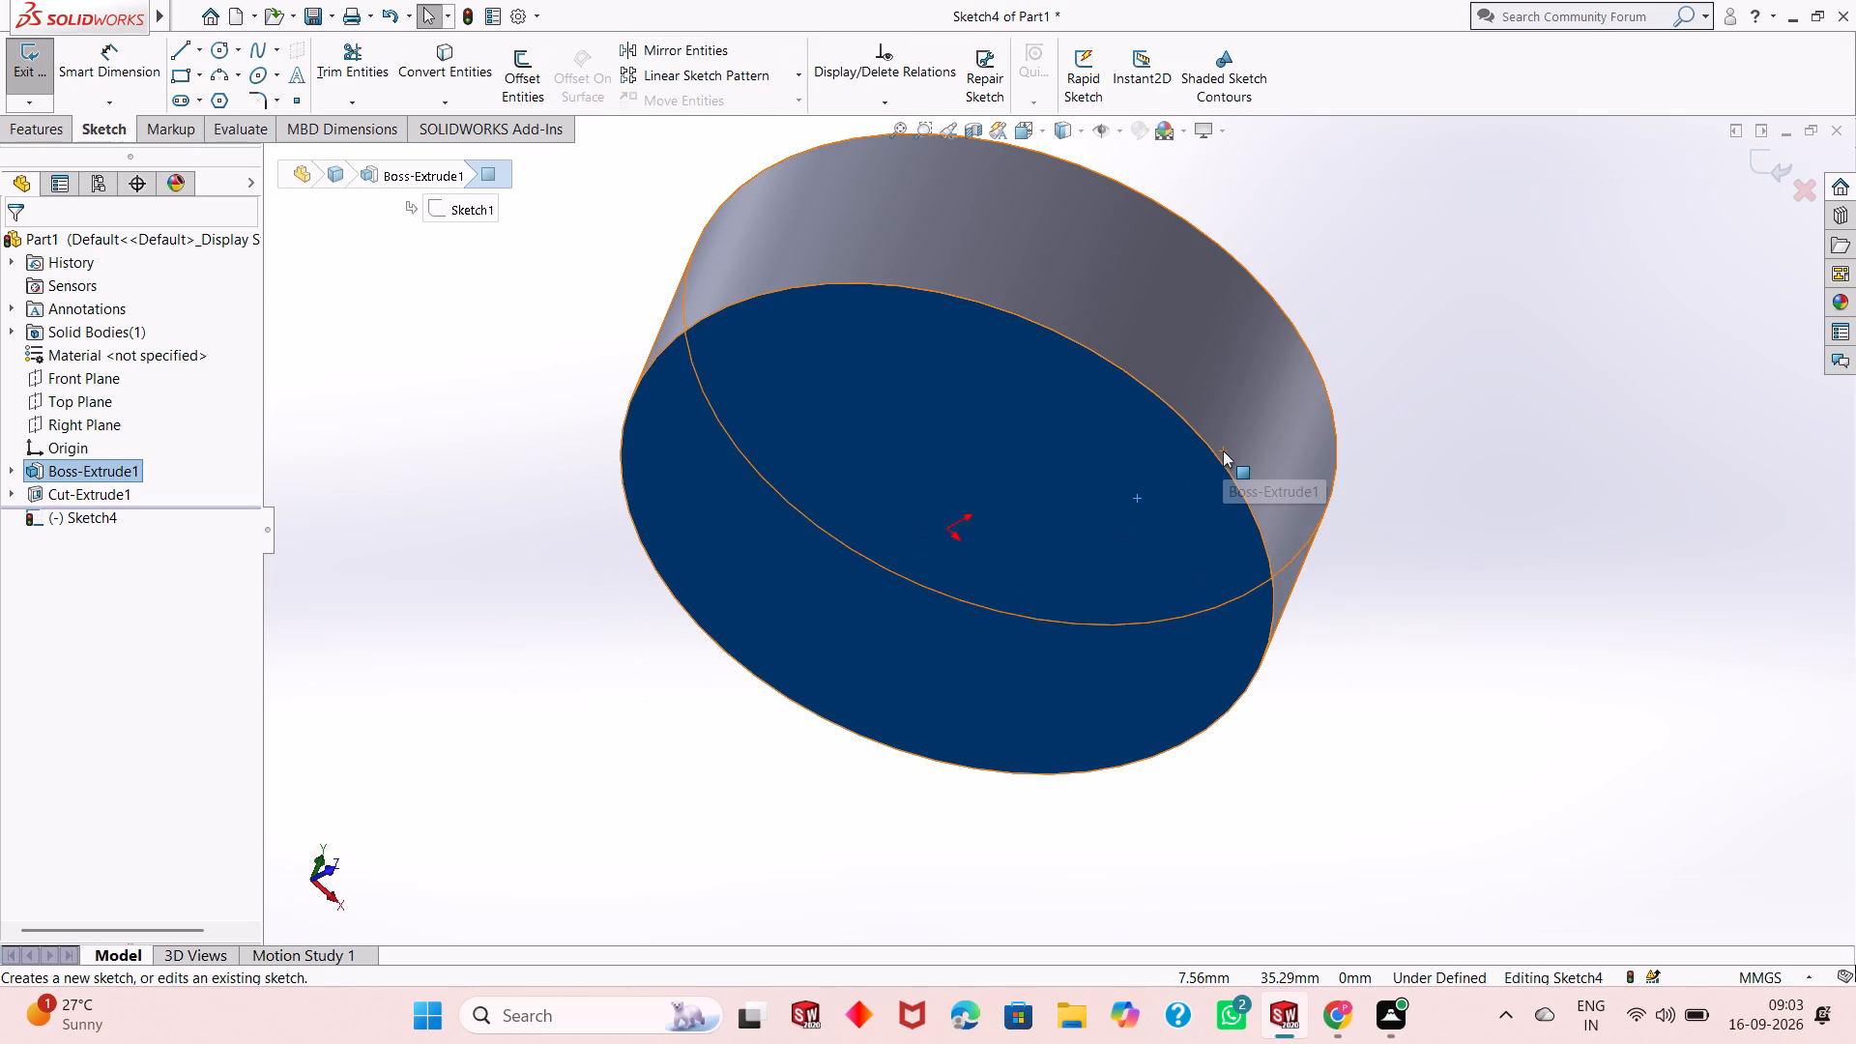
left_click(1455, 453)
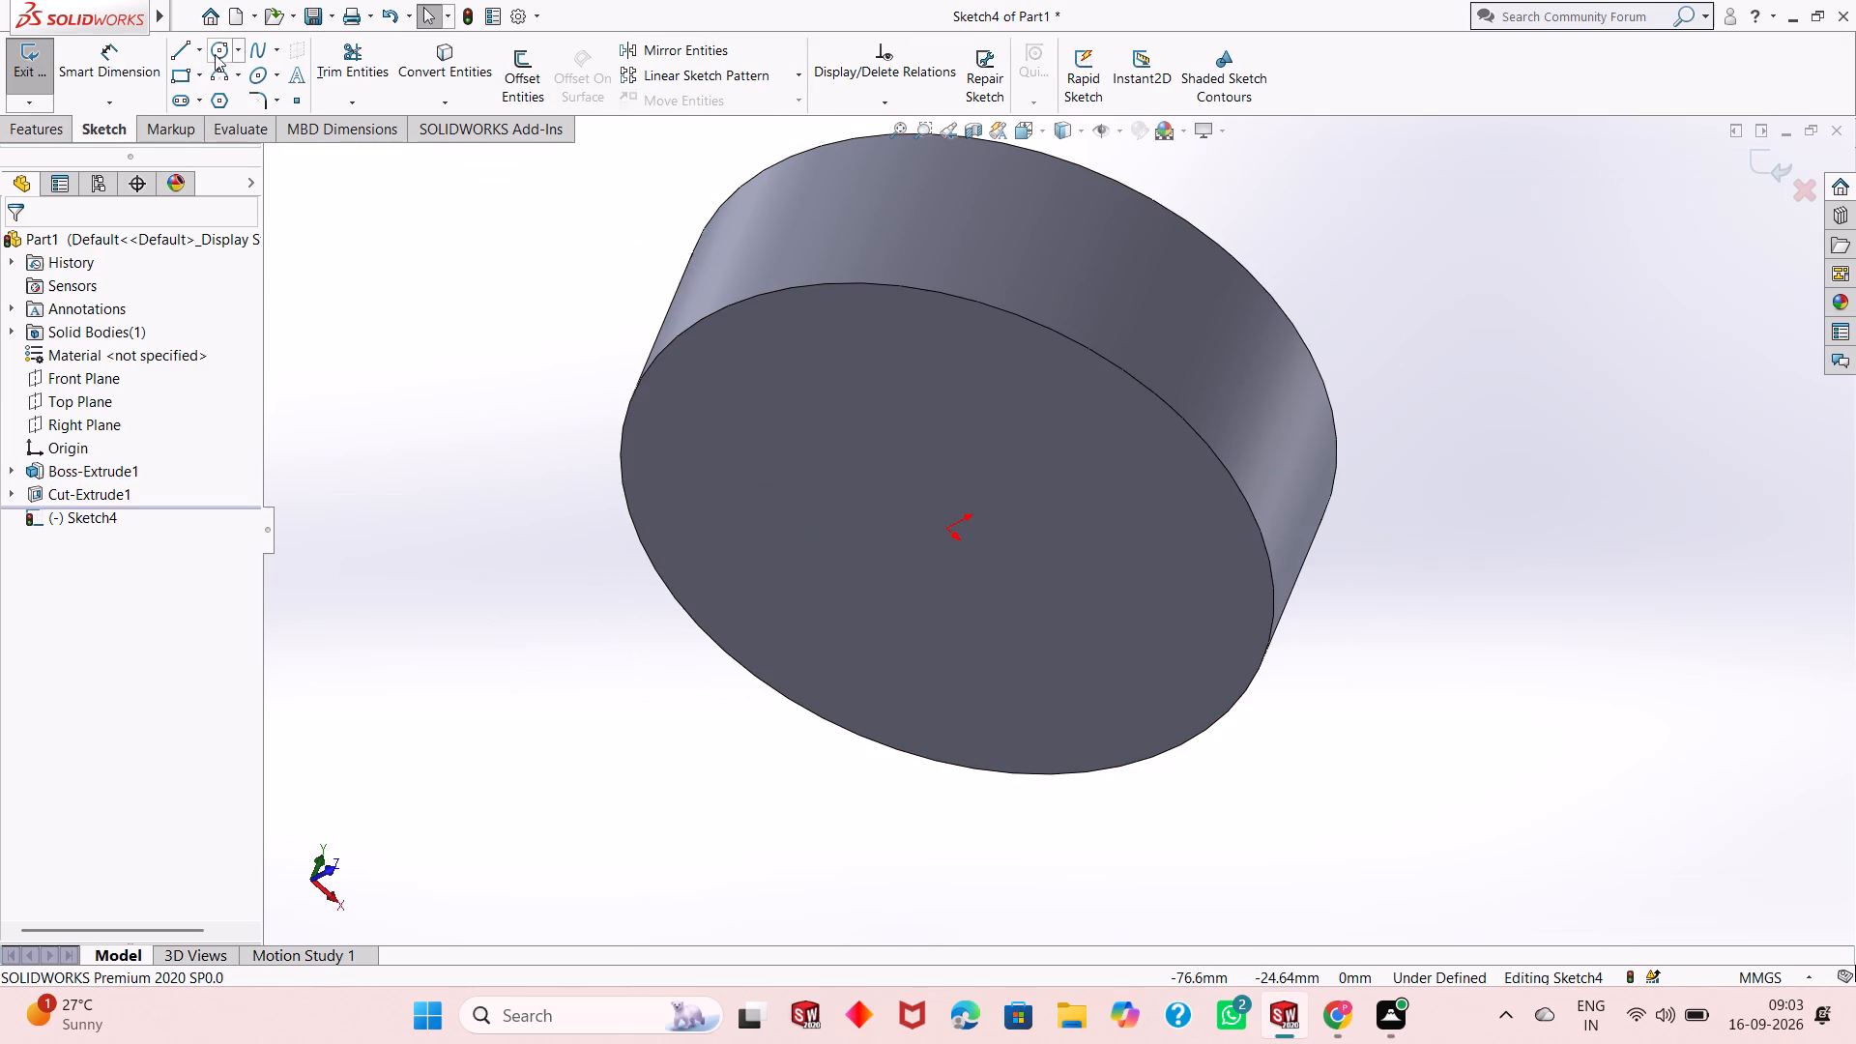
Draw a circle centred on the origin on the closed face with a radius of about 22.7 mm.
left_click(219, 46)
left_click(949, 526)
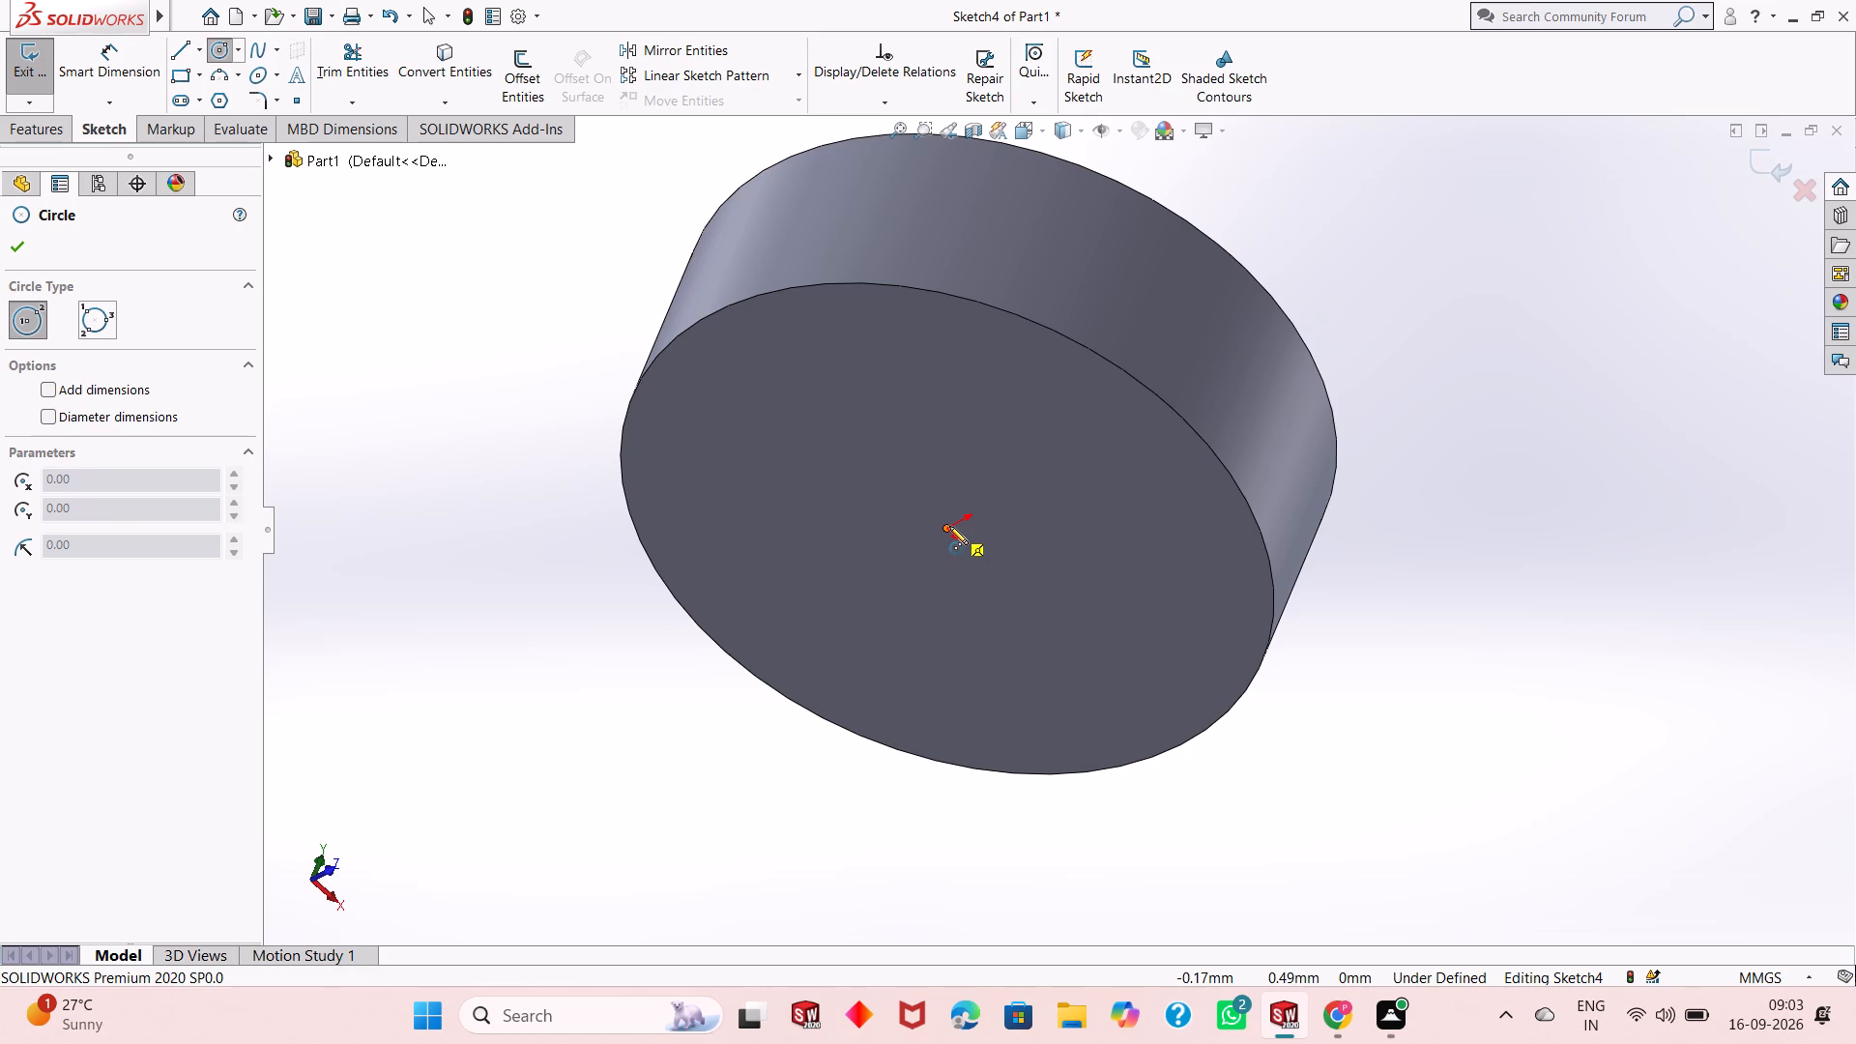
left_click(1062, 426)
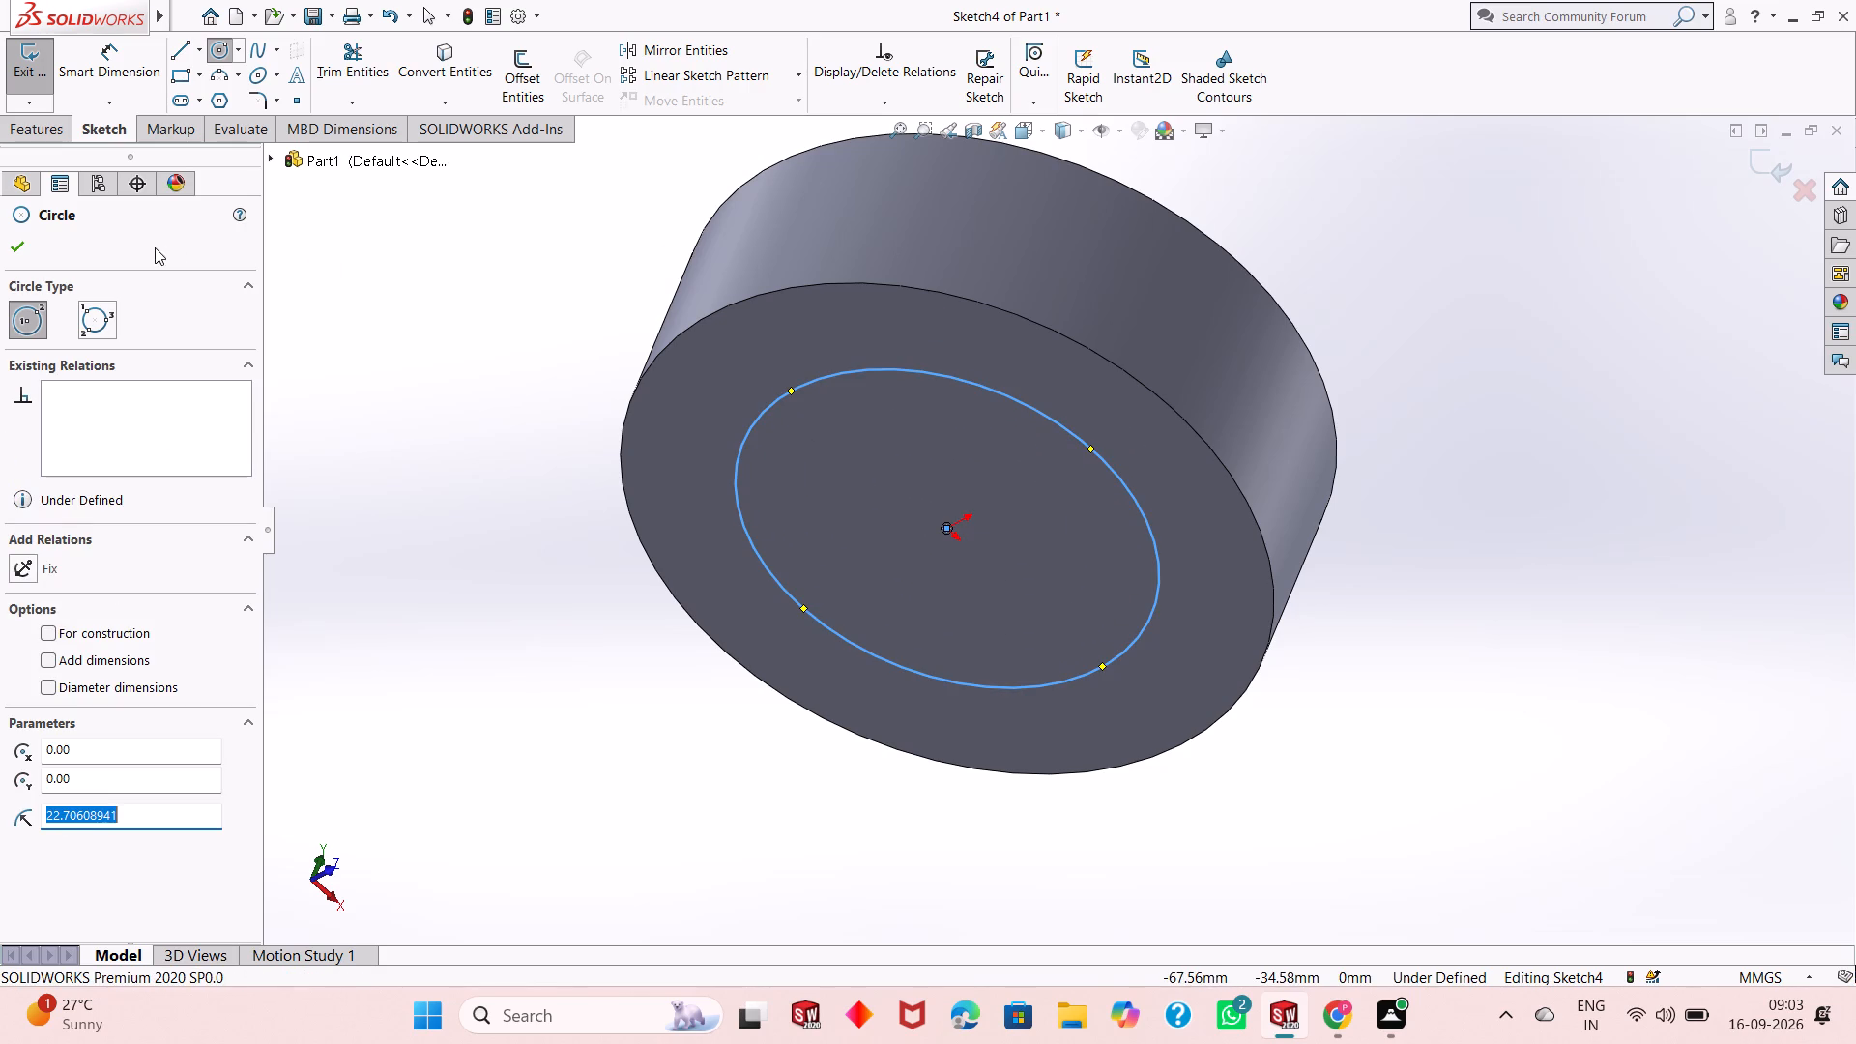
left_click(20, 246)
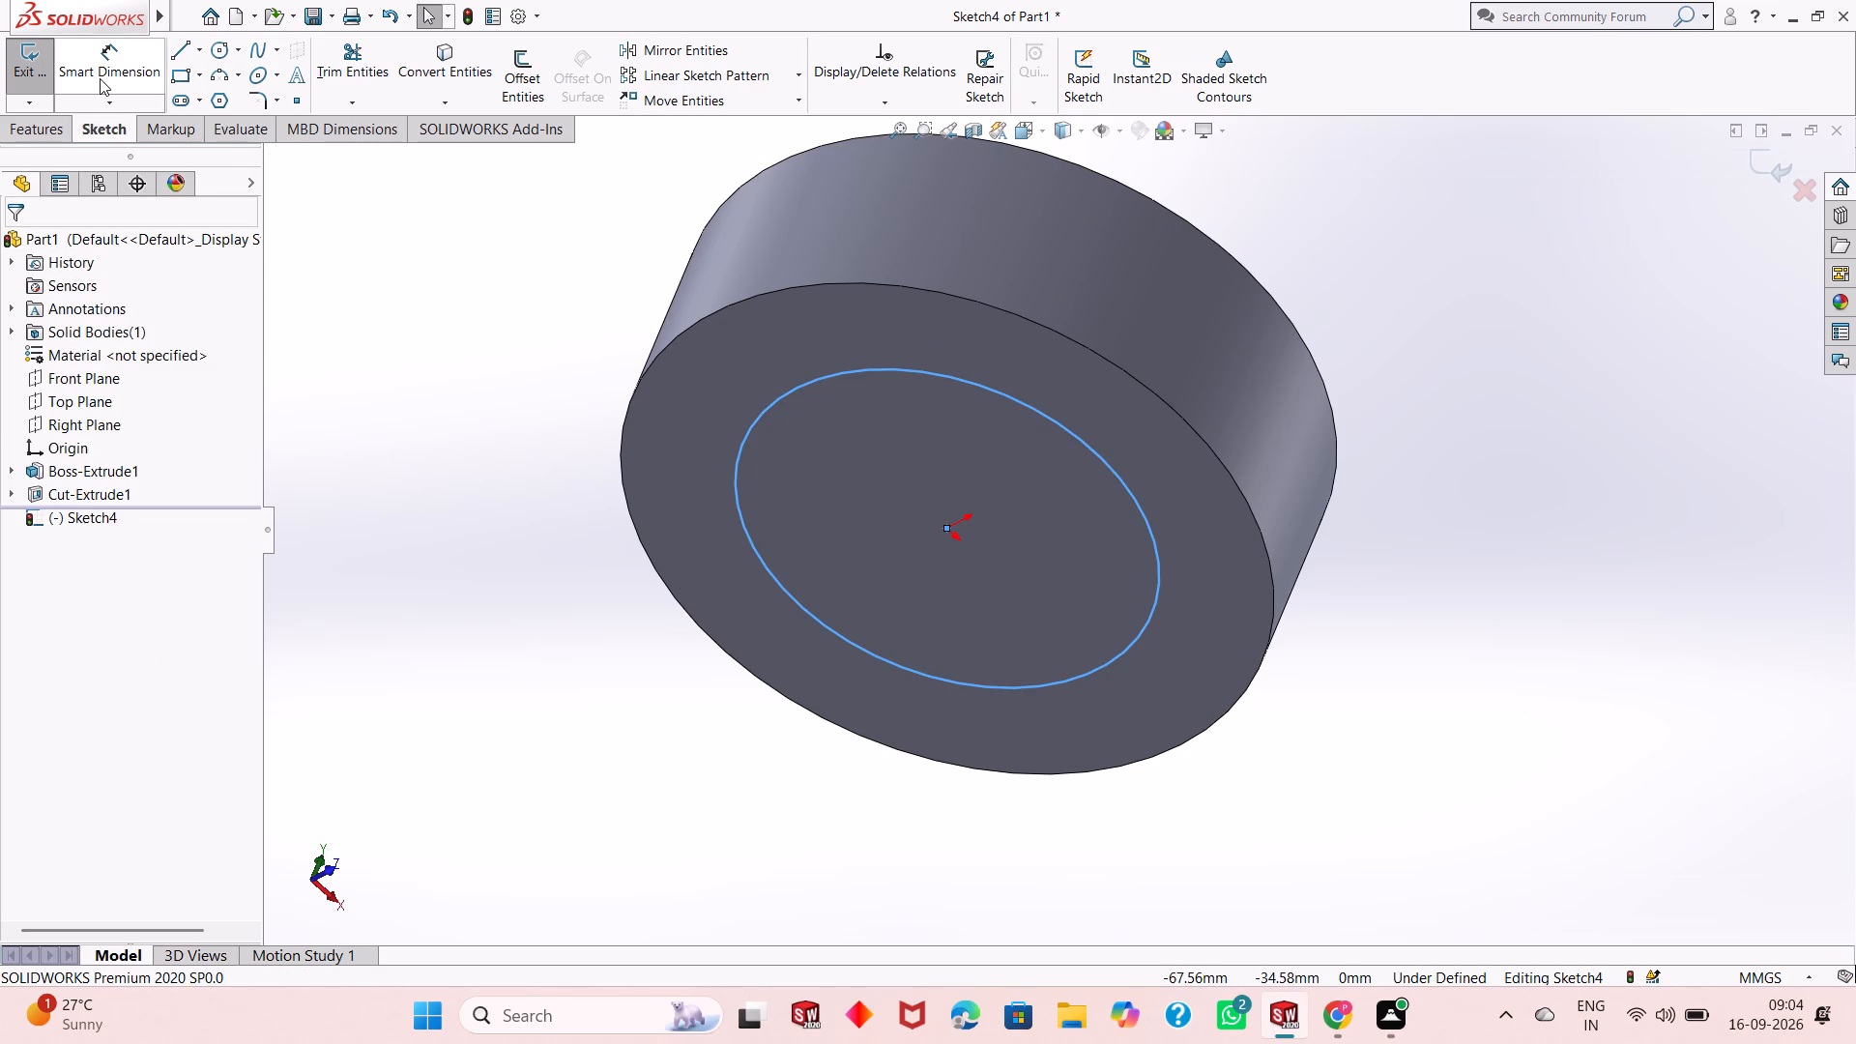
Dimension the diameter of the circle on the closed face as 40 mm.
left_click(100, 78)
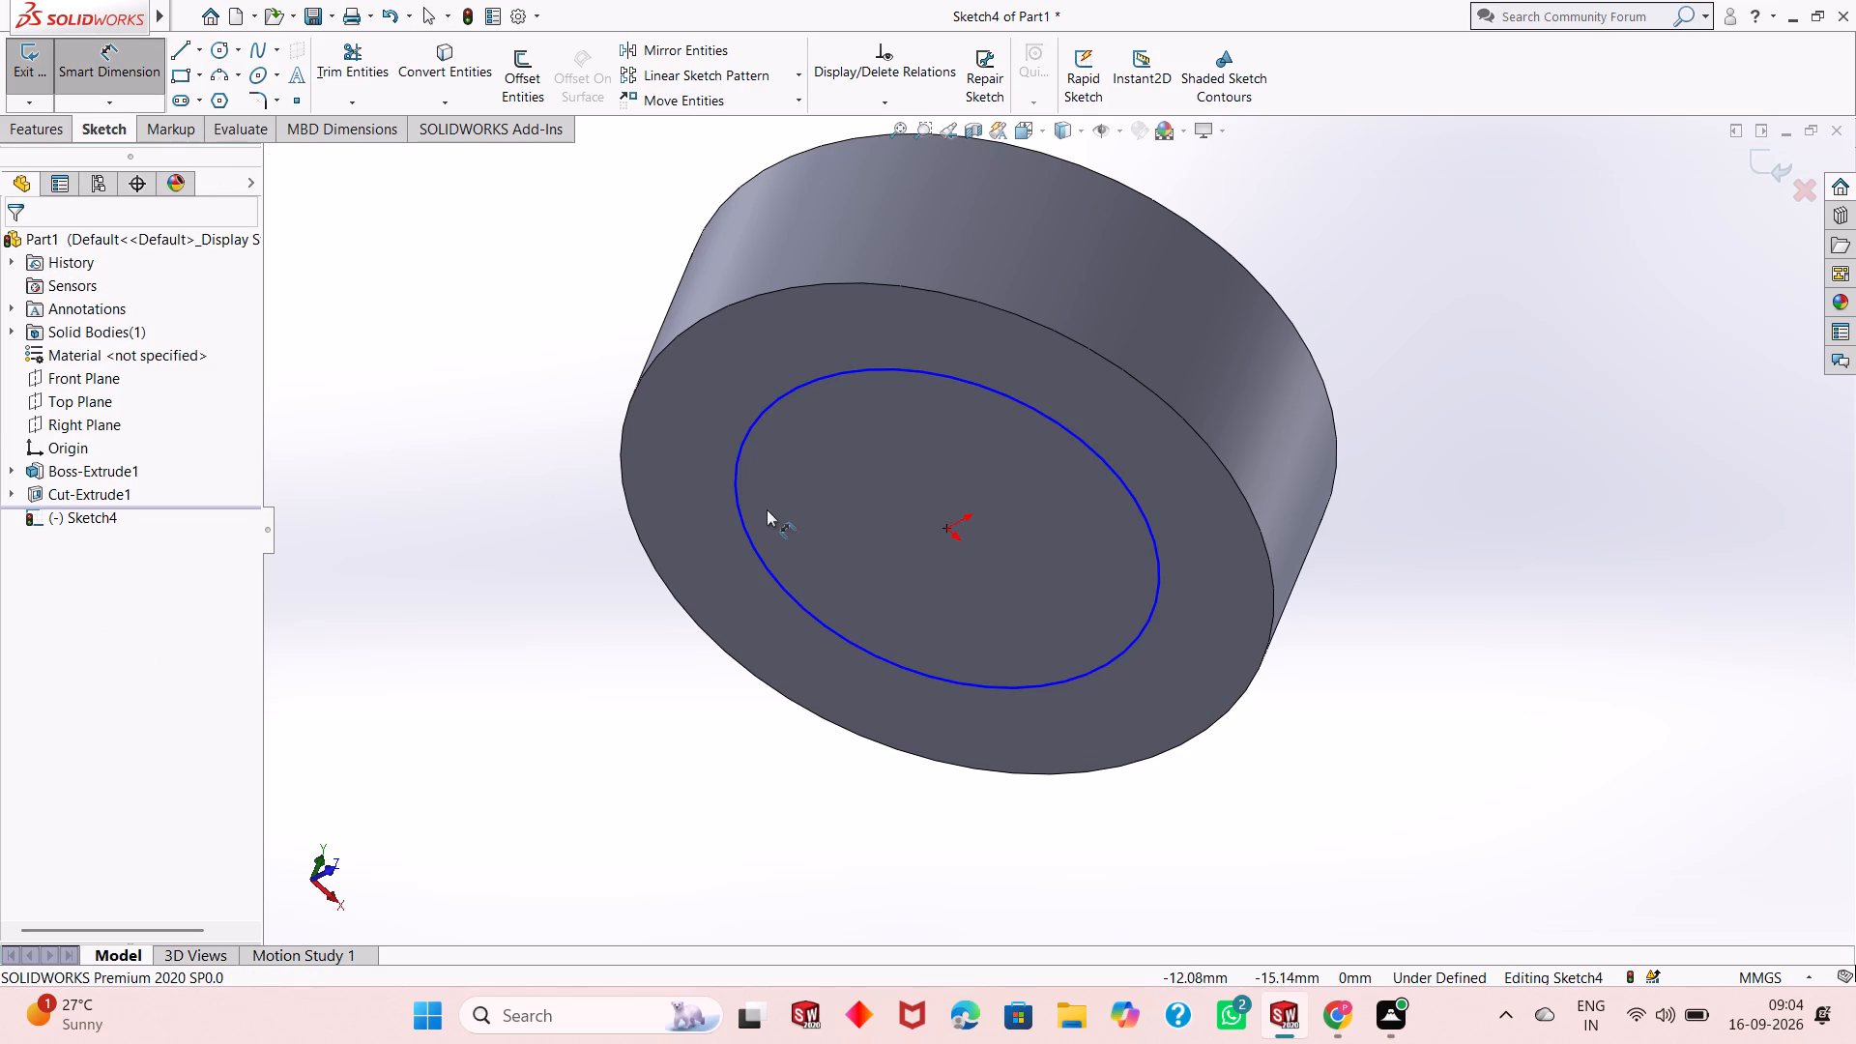
left_click(743, 523)
left_click(370, 516)
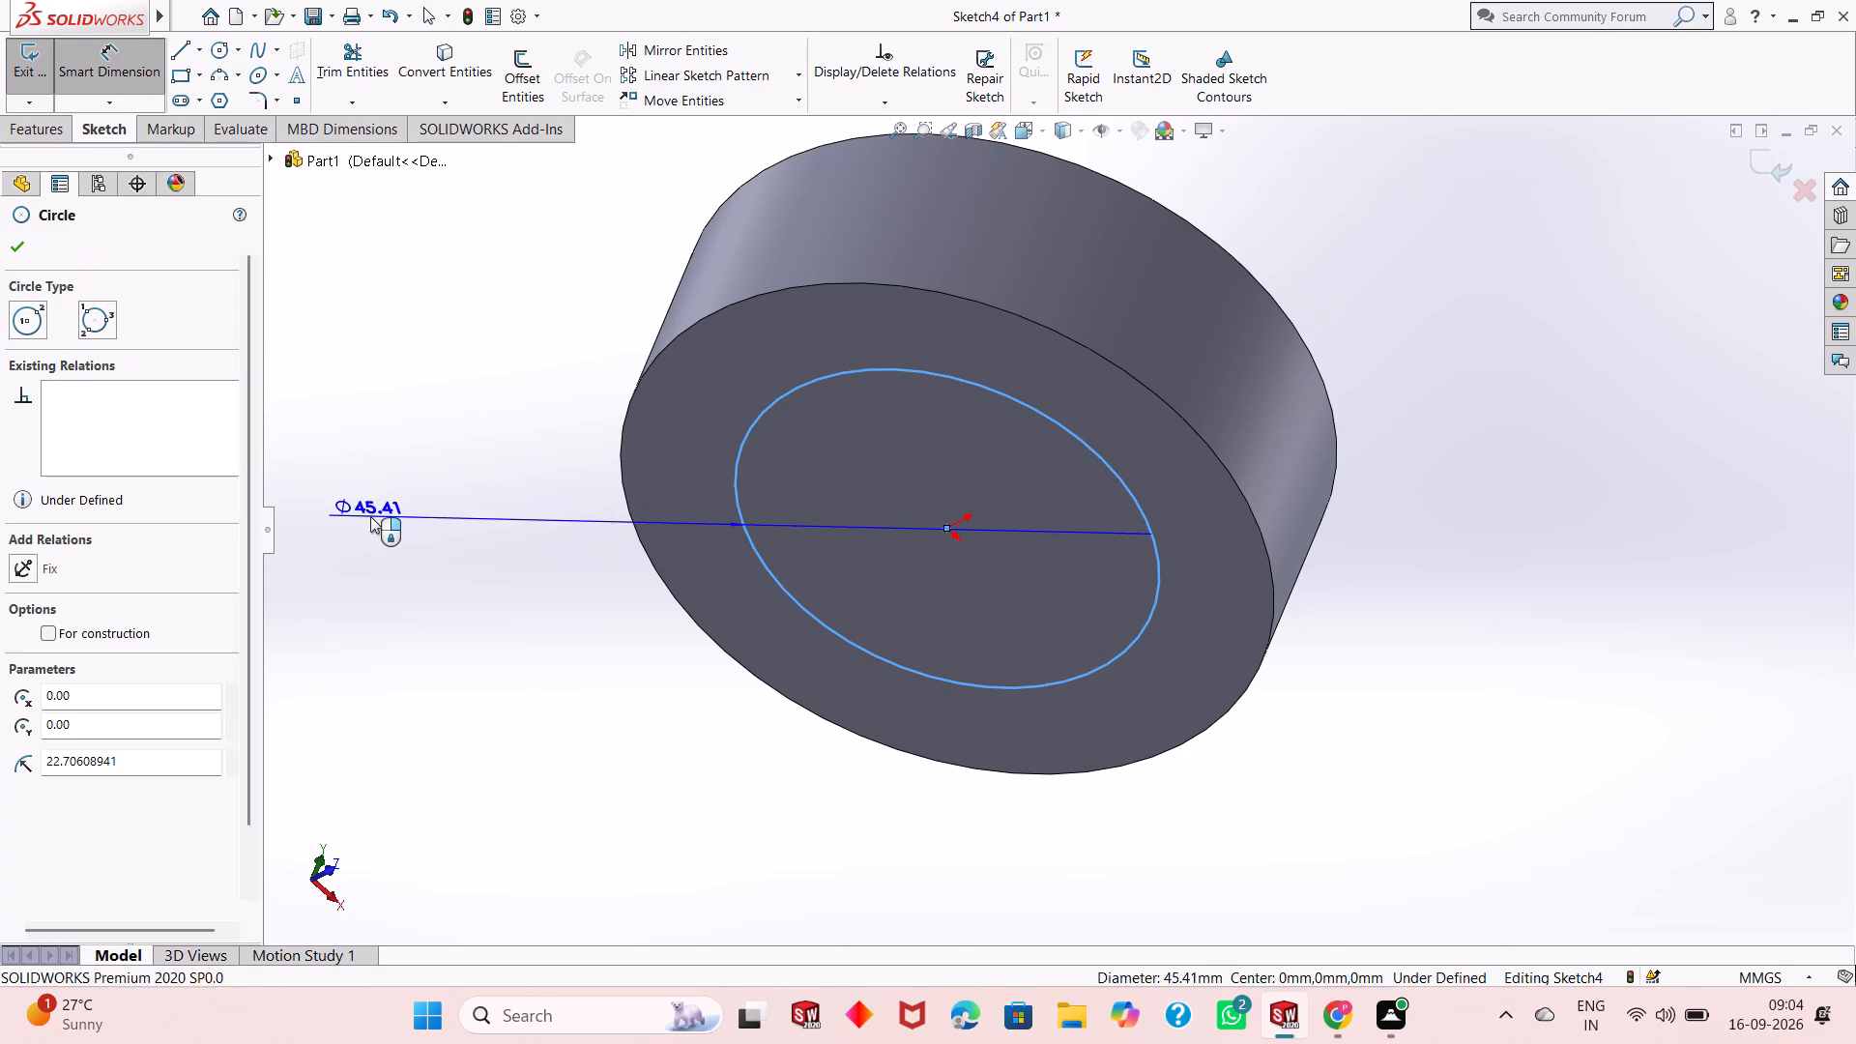
type("40")
key("Return")
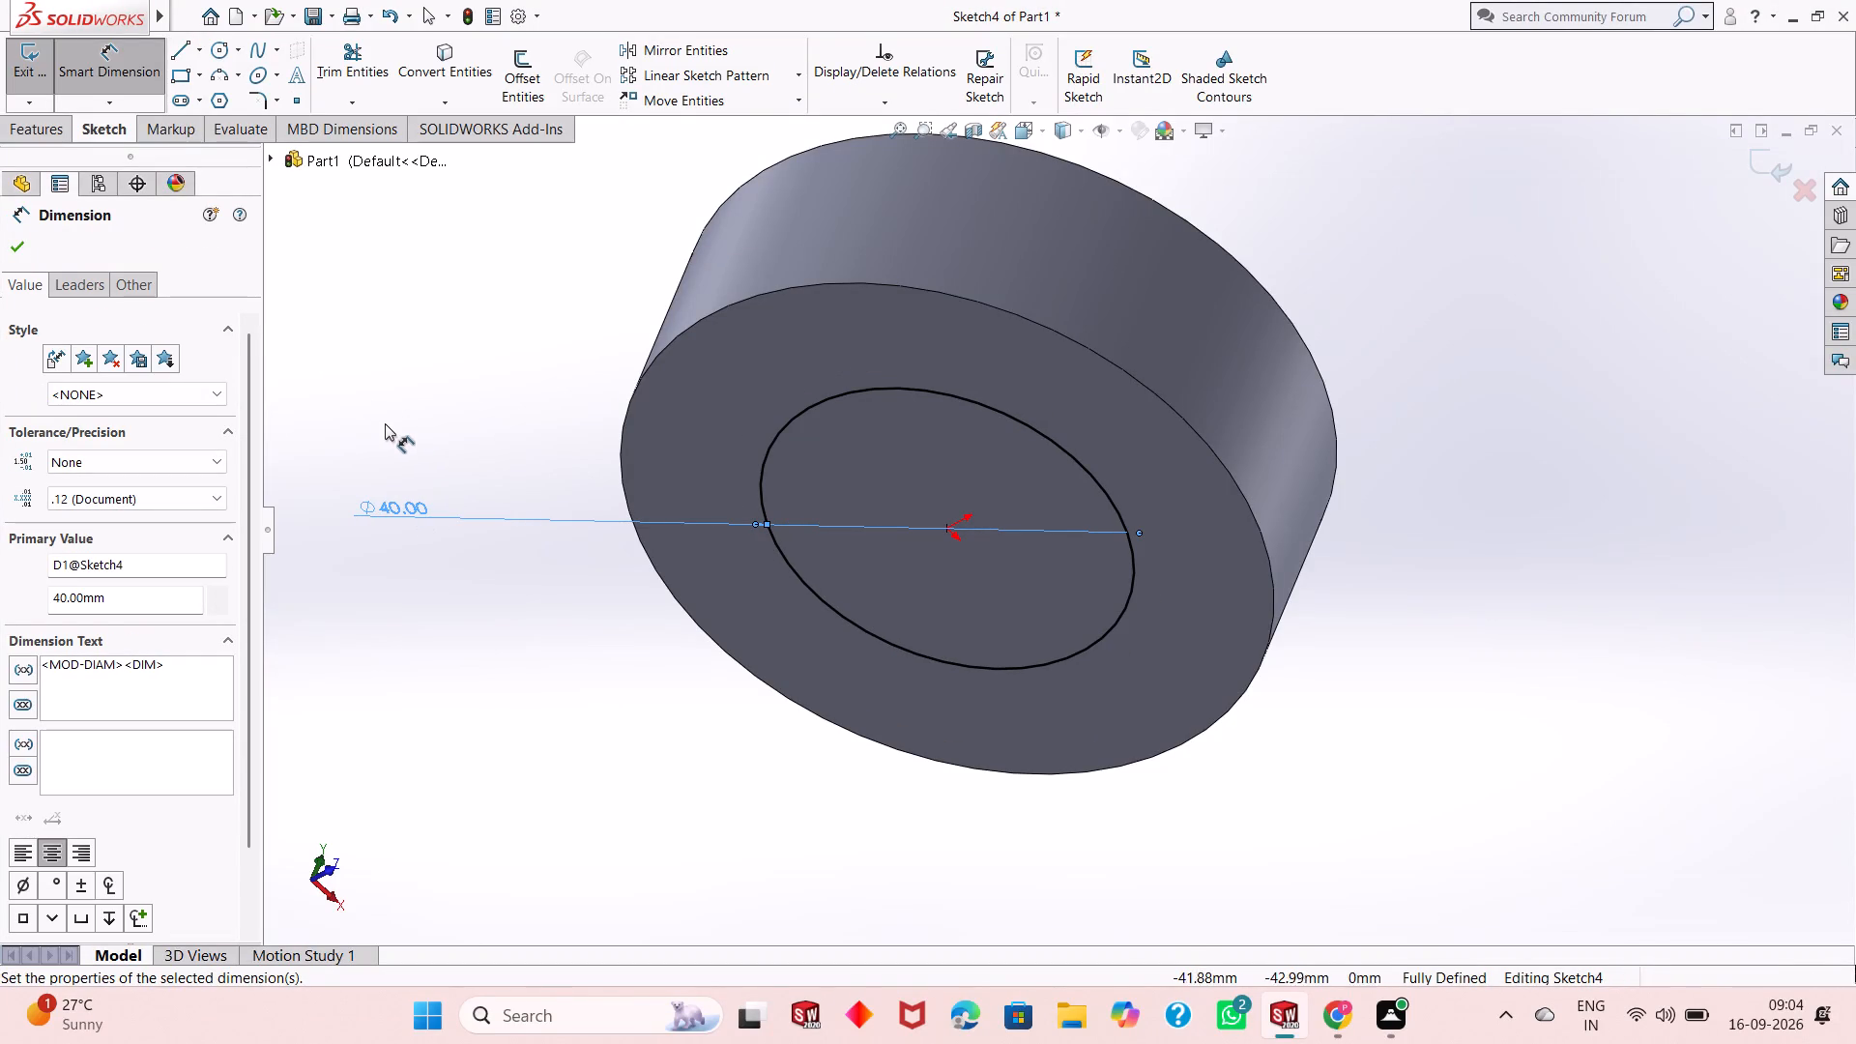
left_click(23, 246)
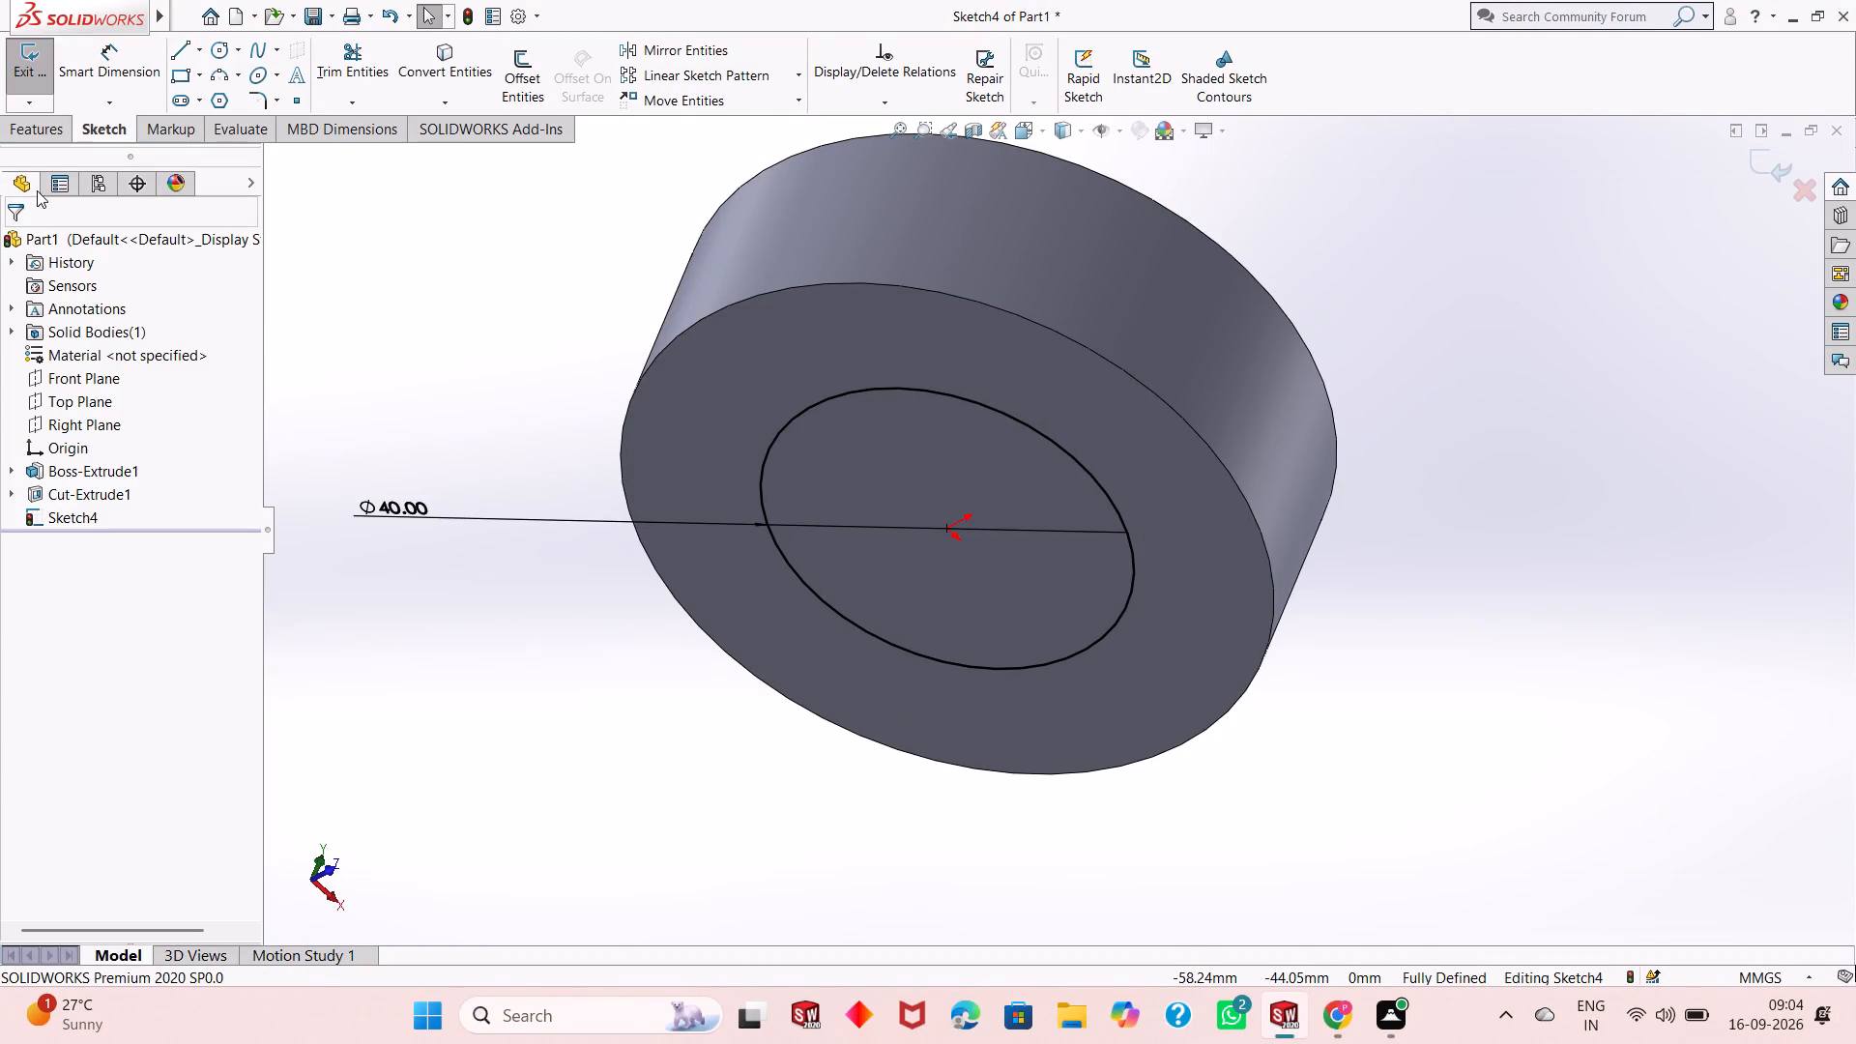
Extrude the 40 mm circle outward from the closed face as a merged blind boss 16 mm deep.
left_click(49, 129)
left_click(61, 83)
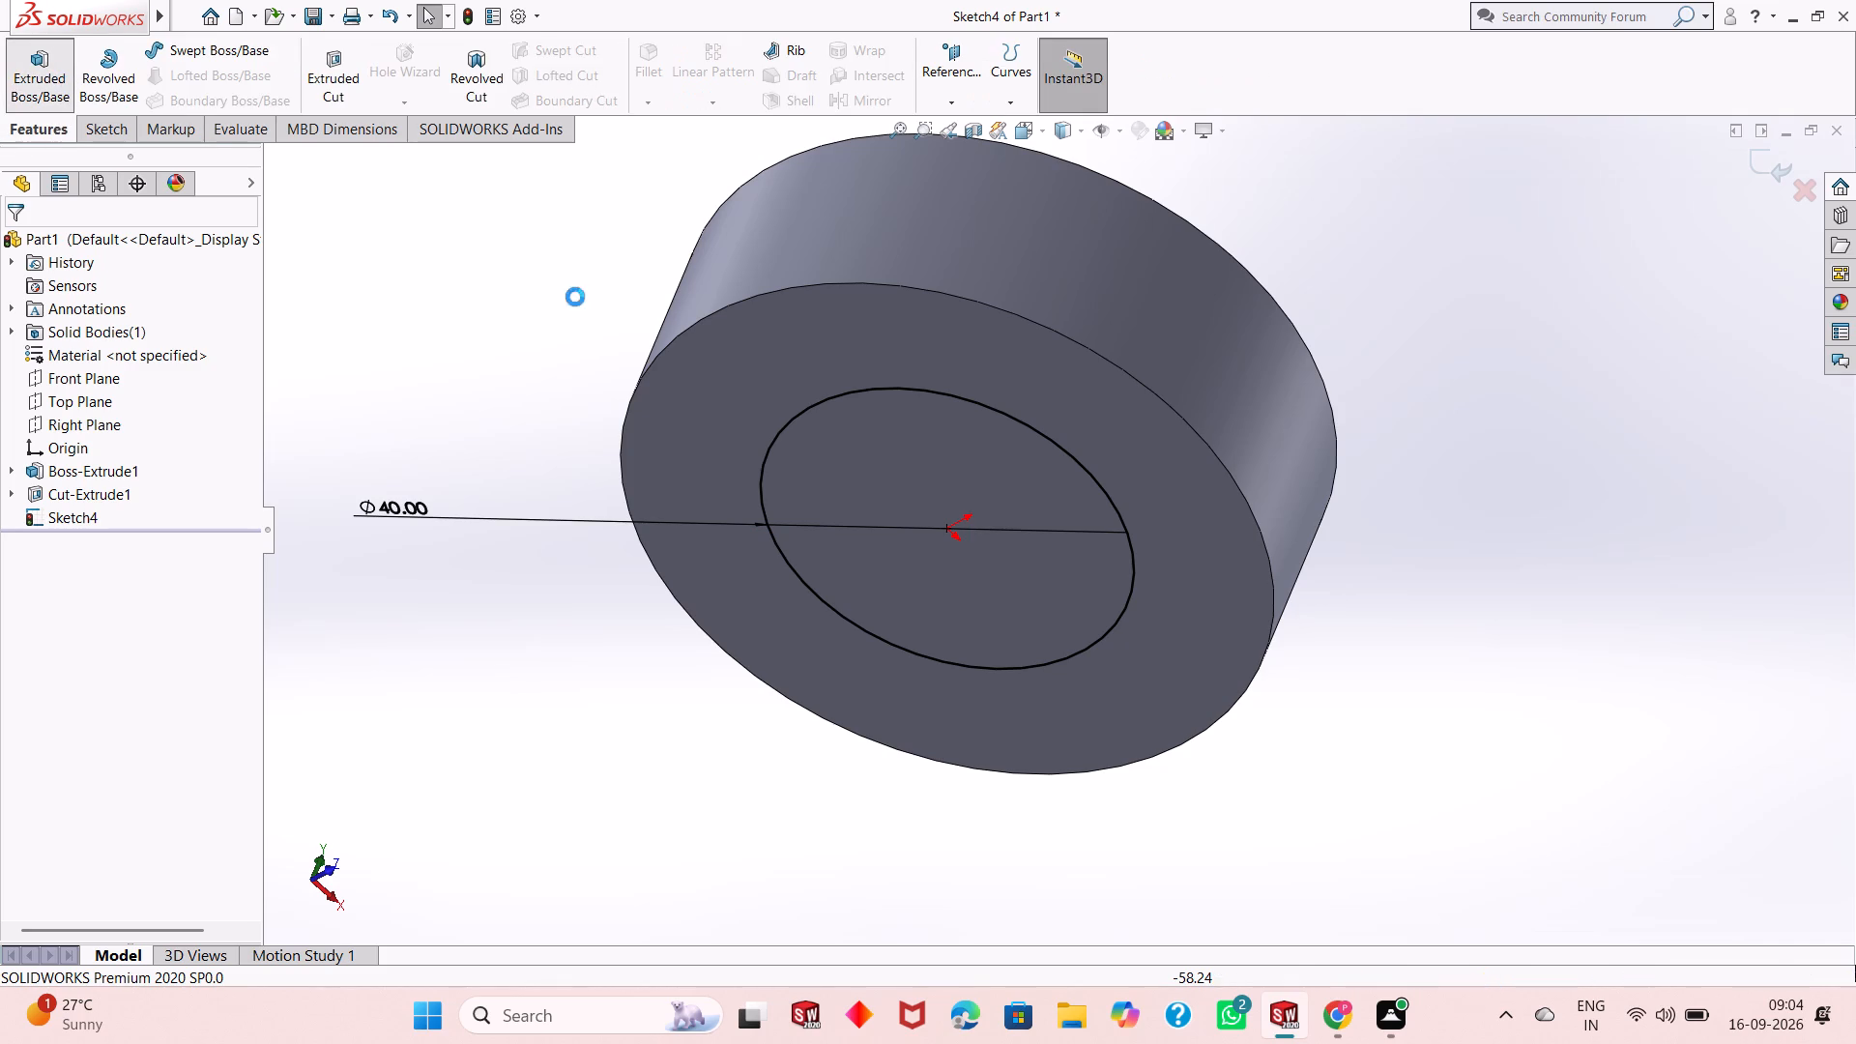
middle_click_drag(936, 353, 868, 440)
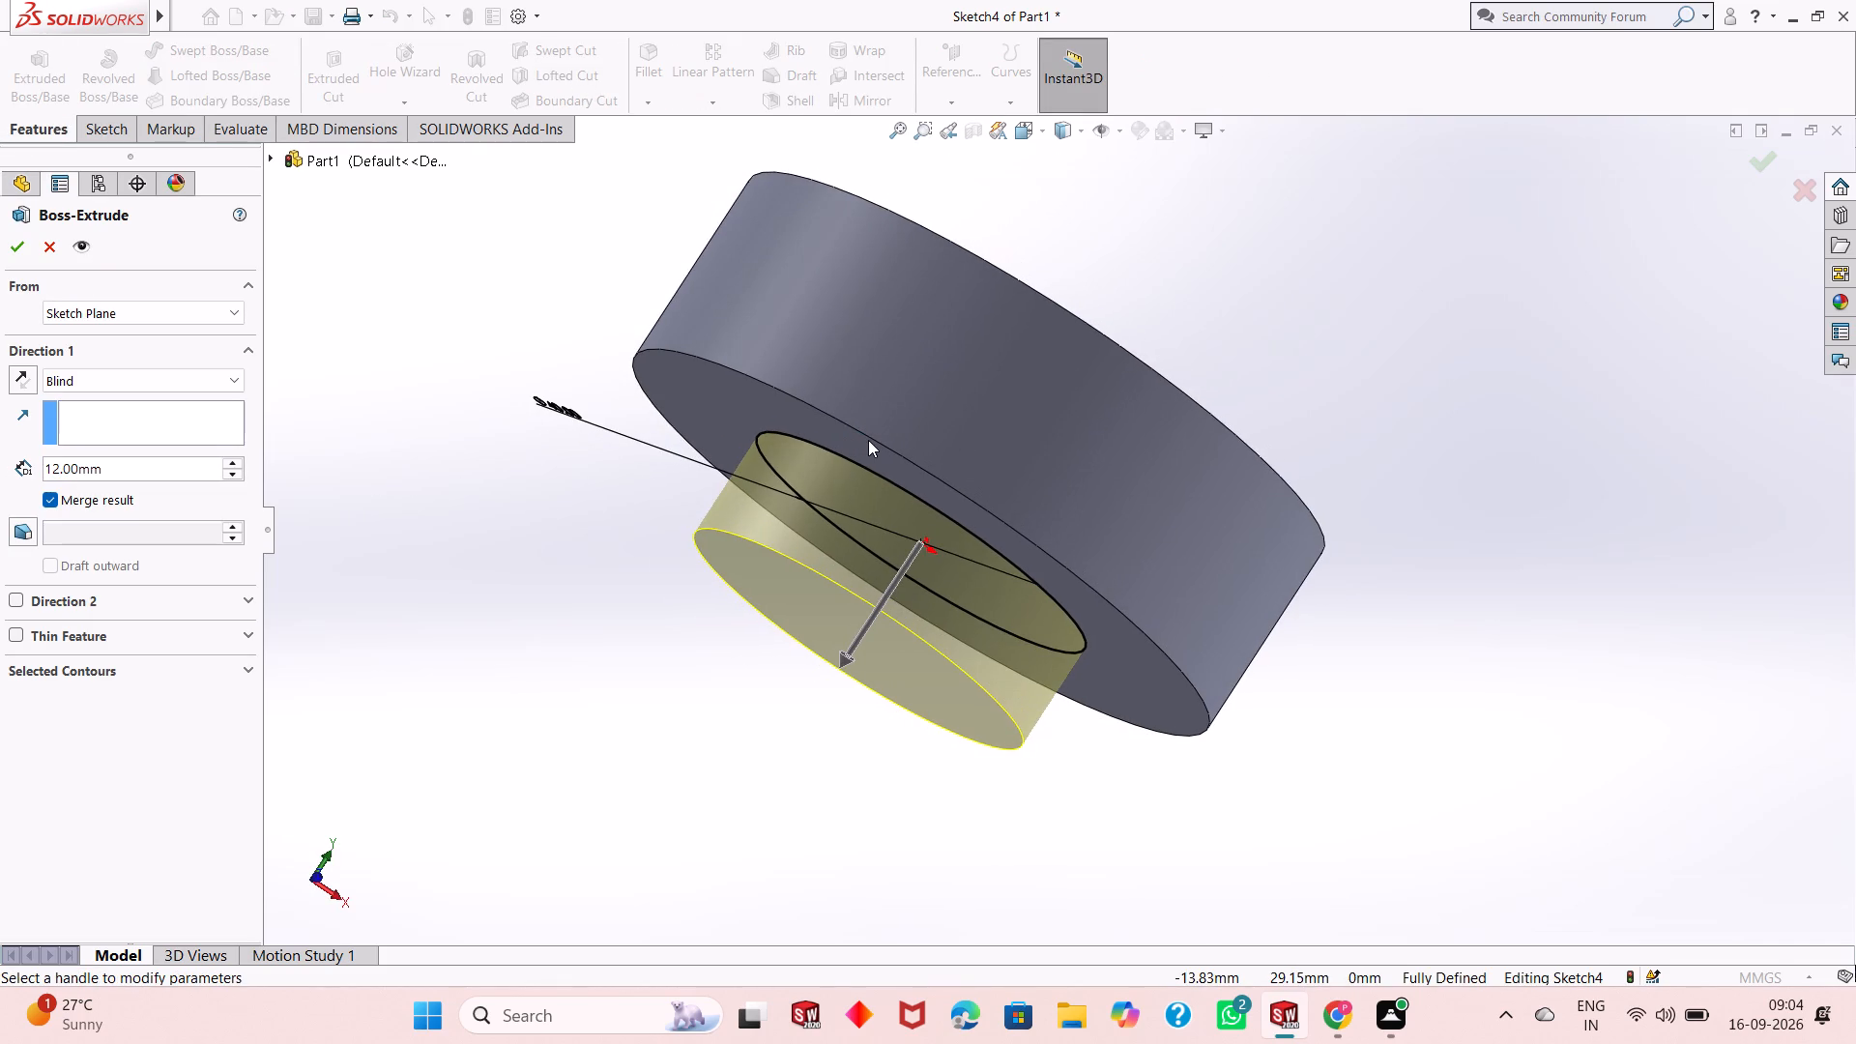
double_click(147, 459)
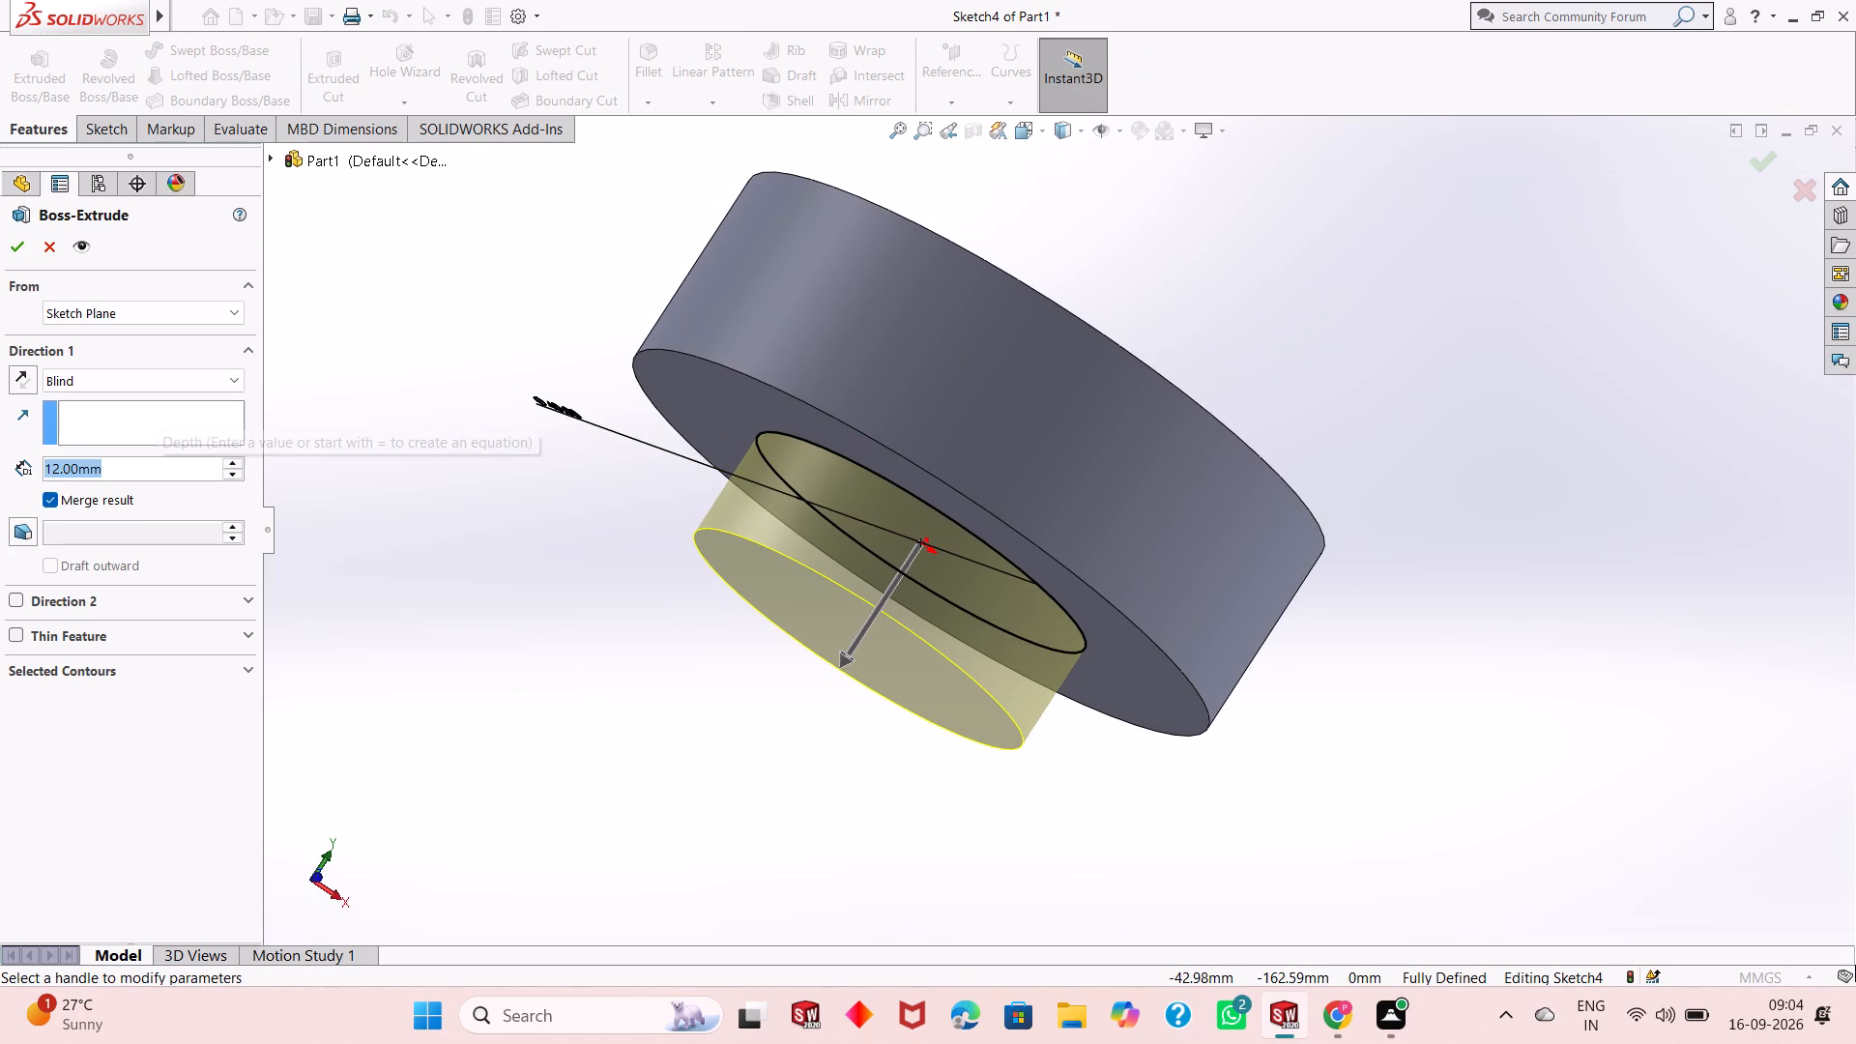
type("16")
key("Return")
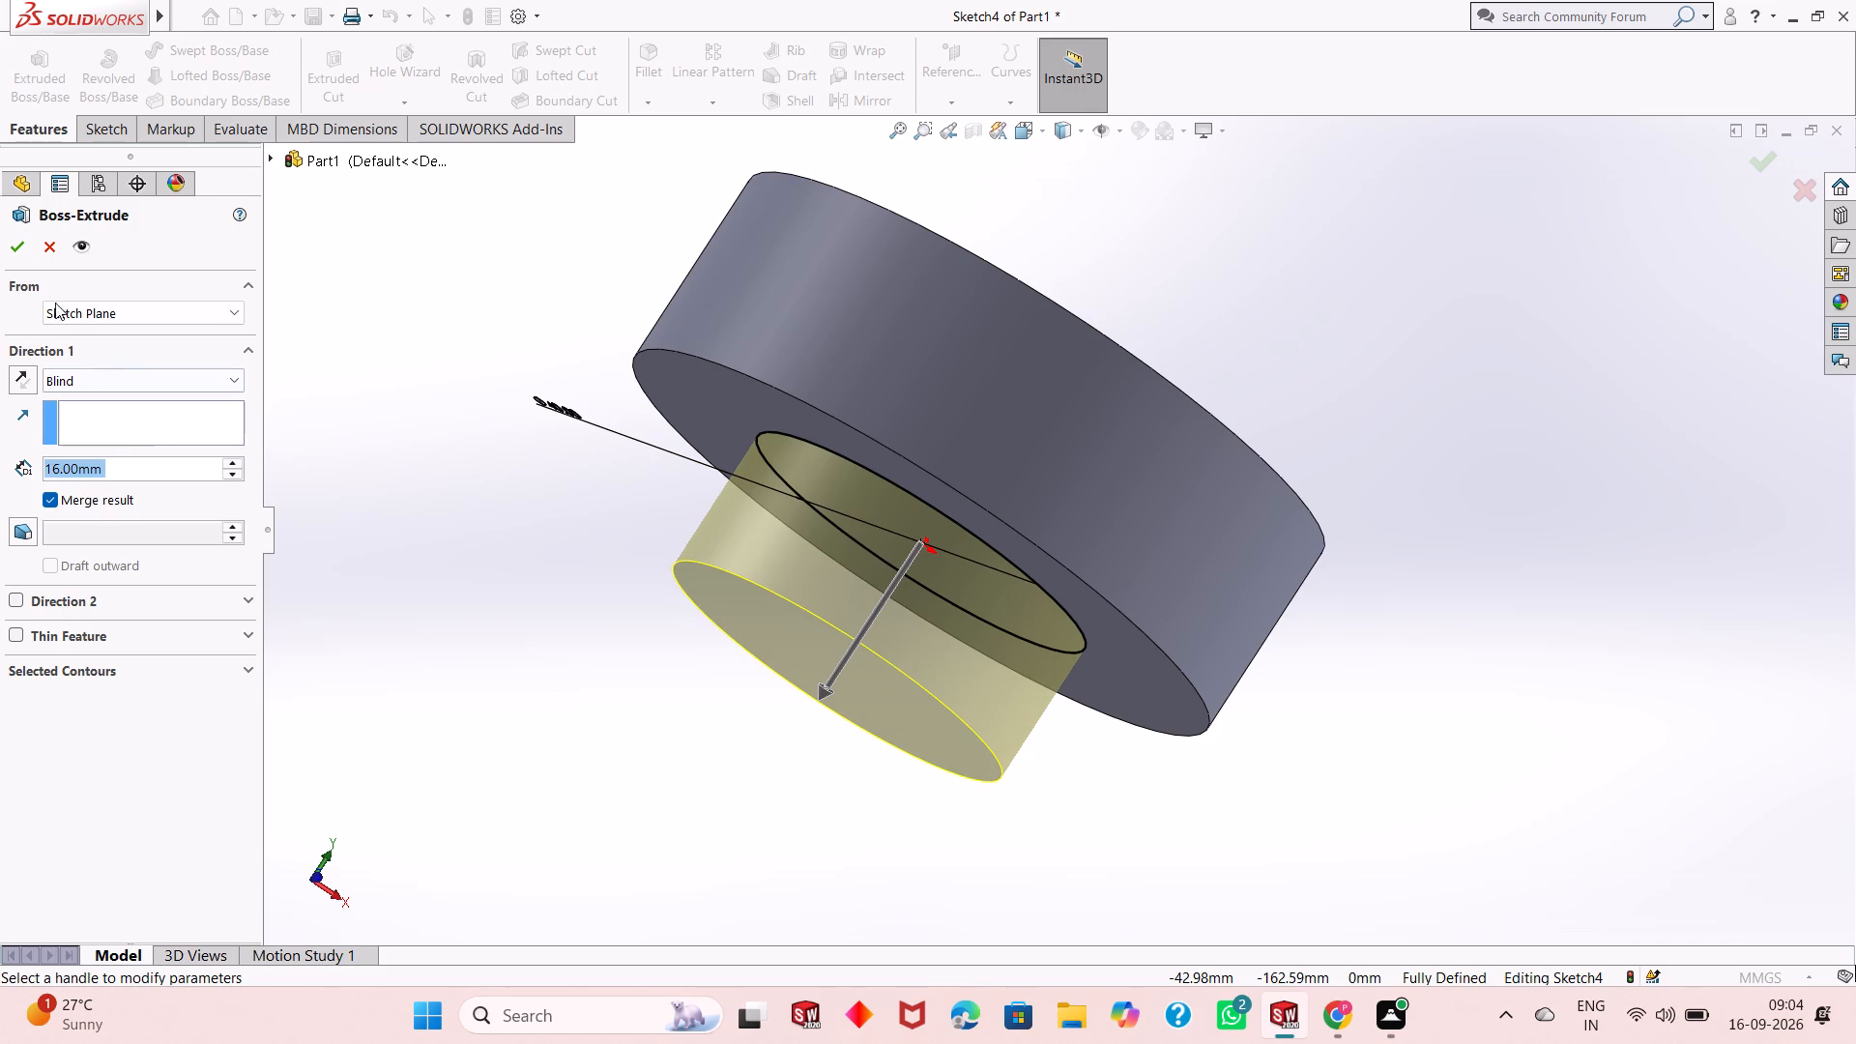
left_click(11, 245)
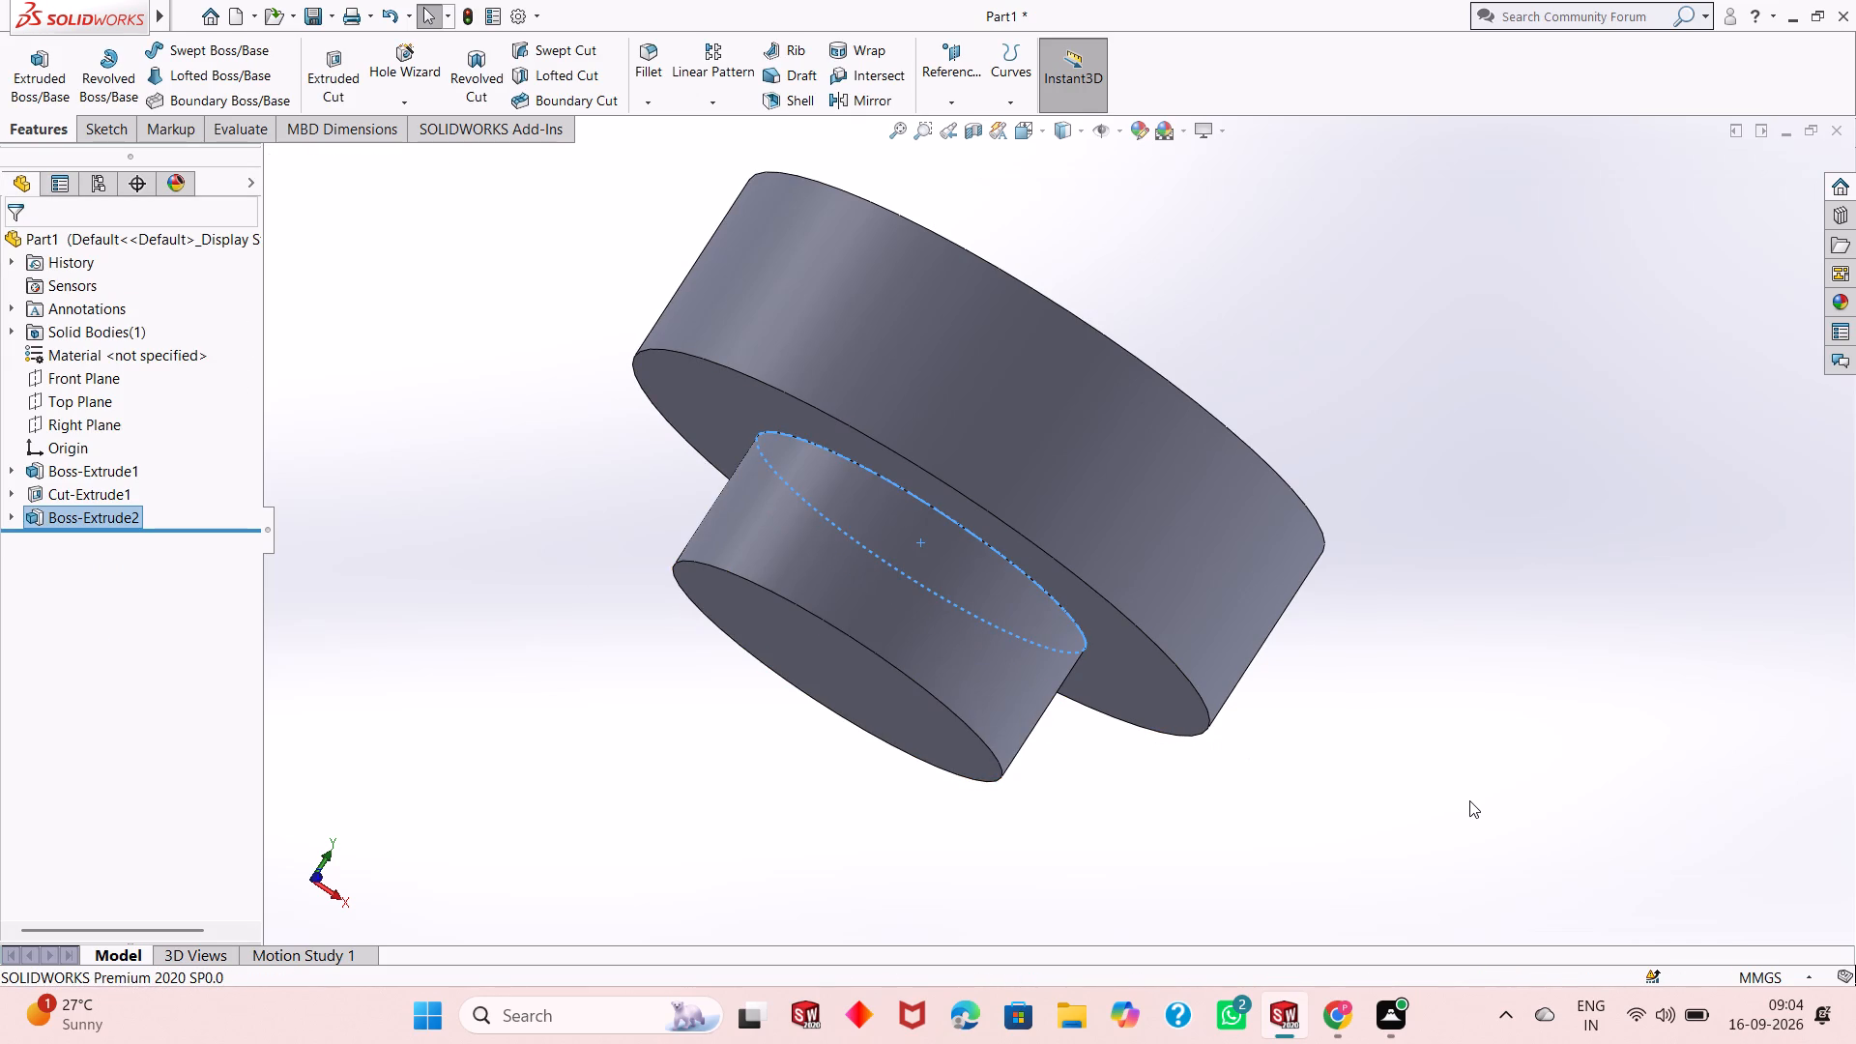
left_click(1469, 800)
Start a sketch on the flat end face of the 40 mm boss.
scroll(1124, 725, "up", 3)
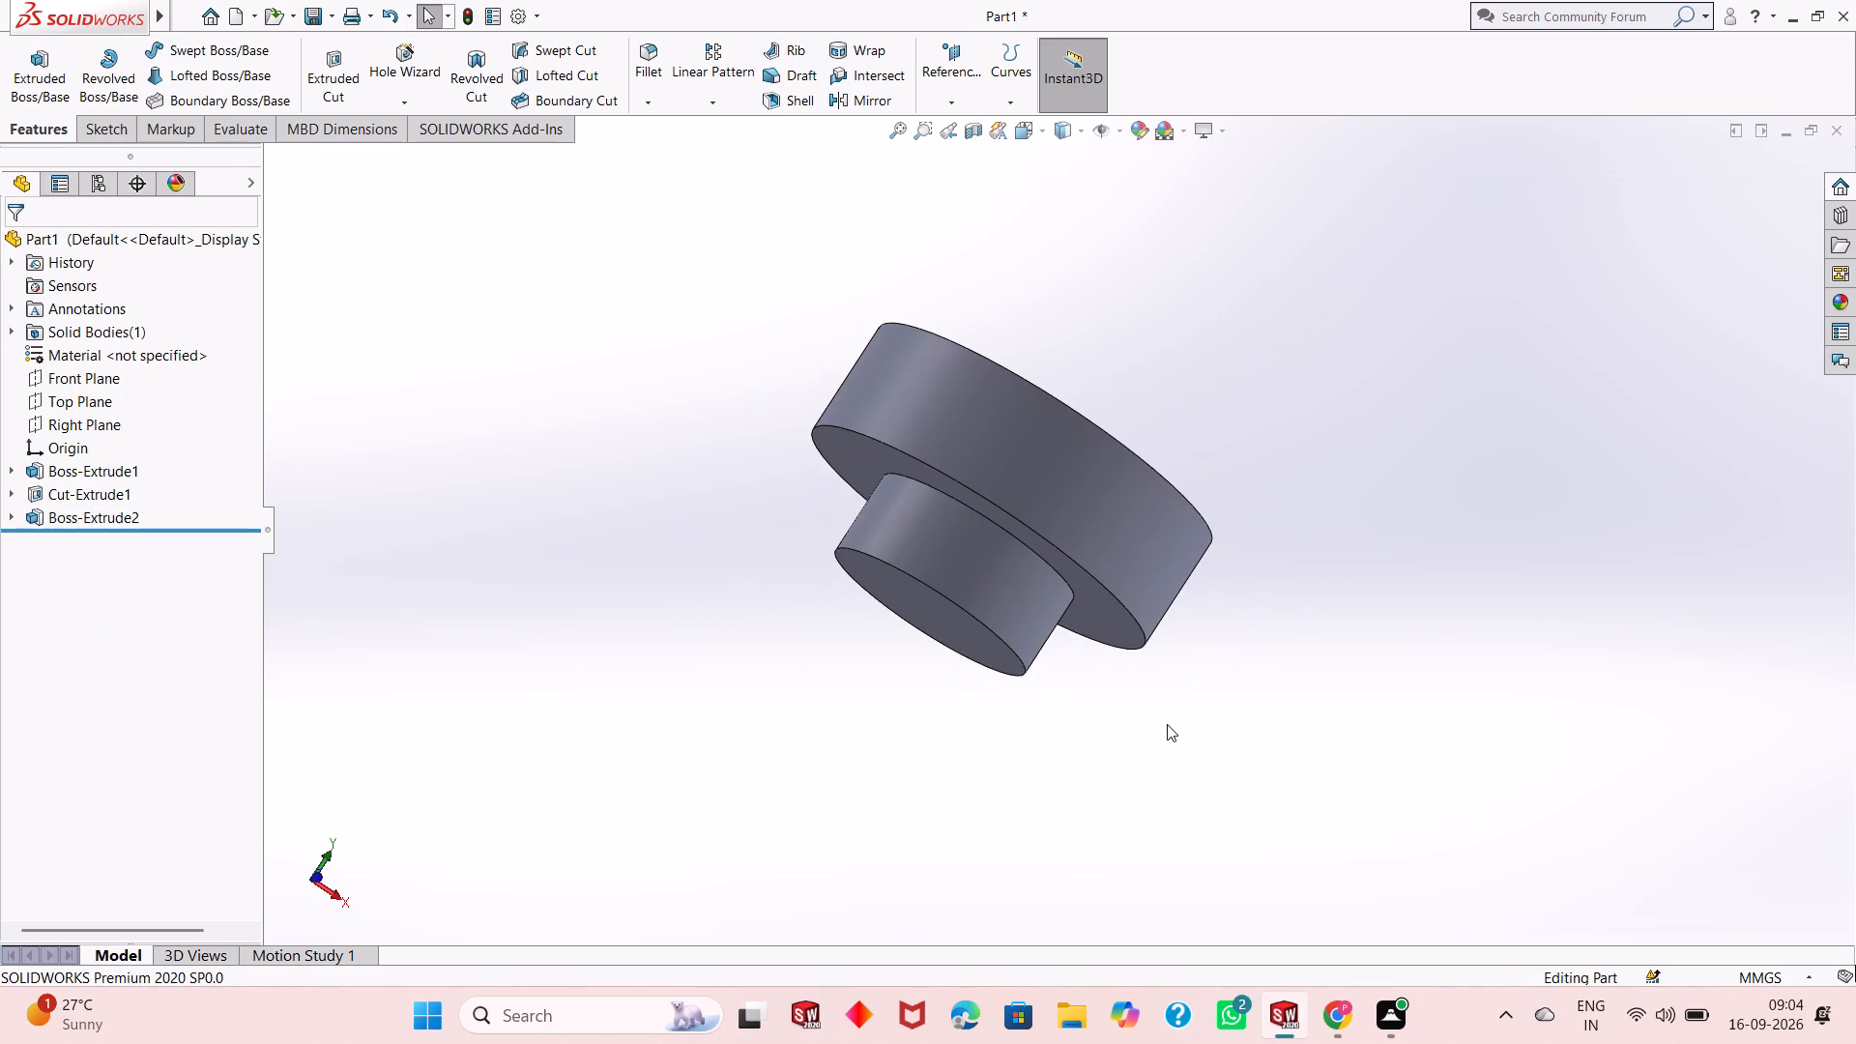
middle_click_drag(1284, 656, 1245, 593)
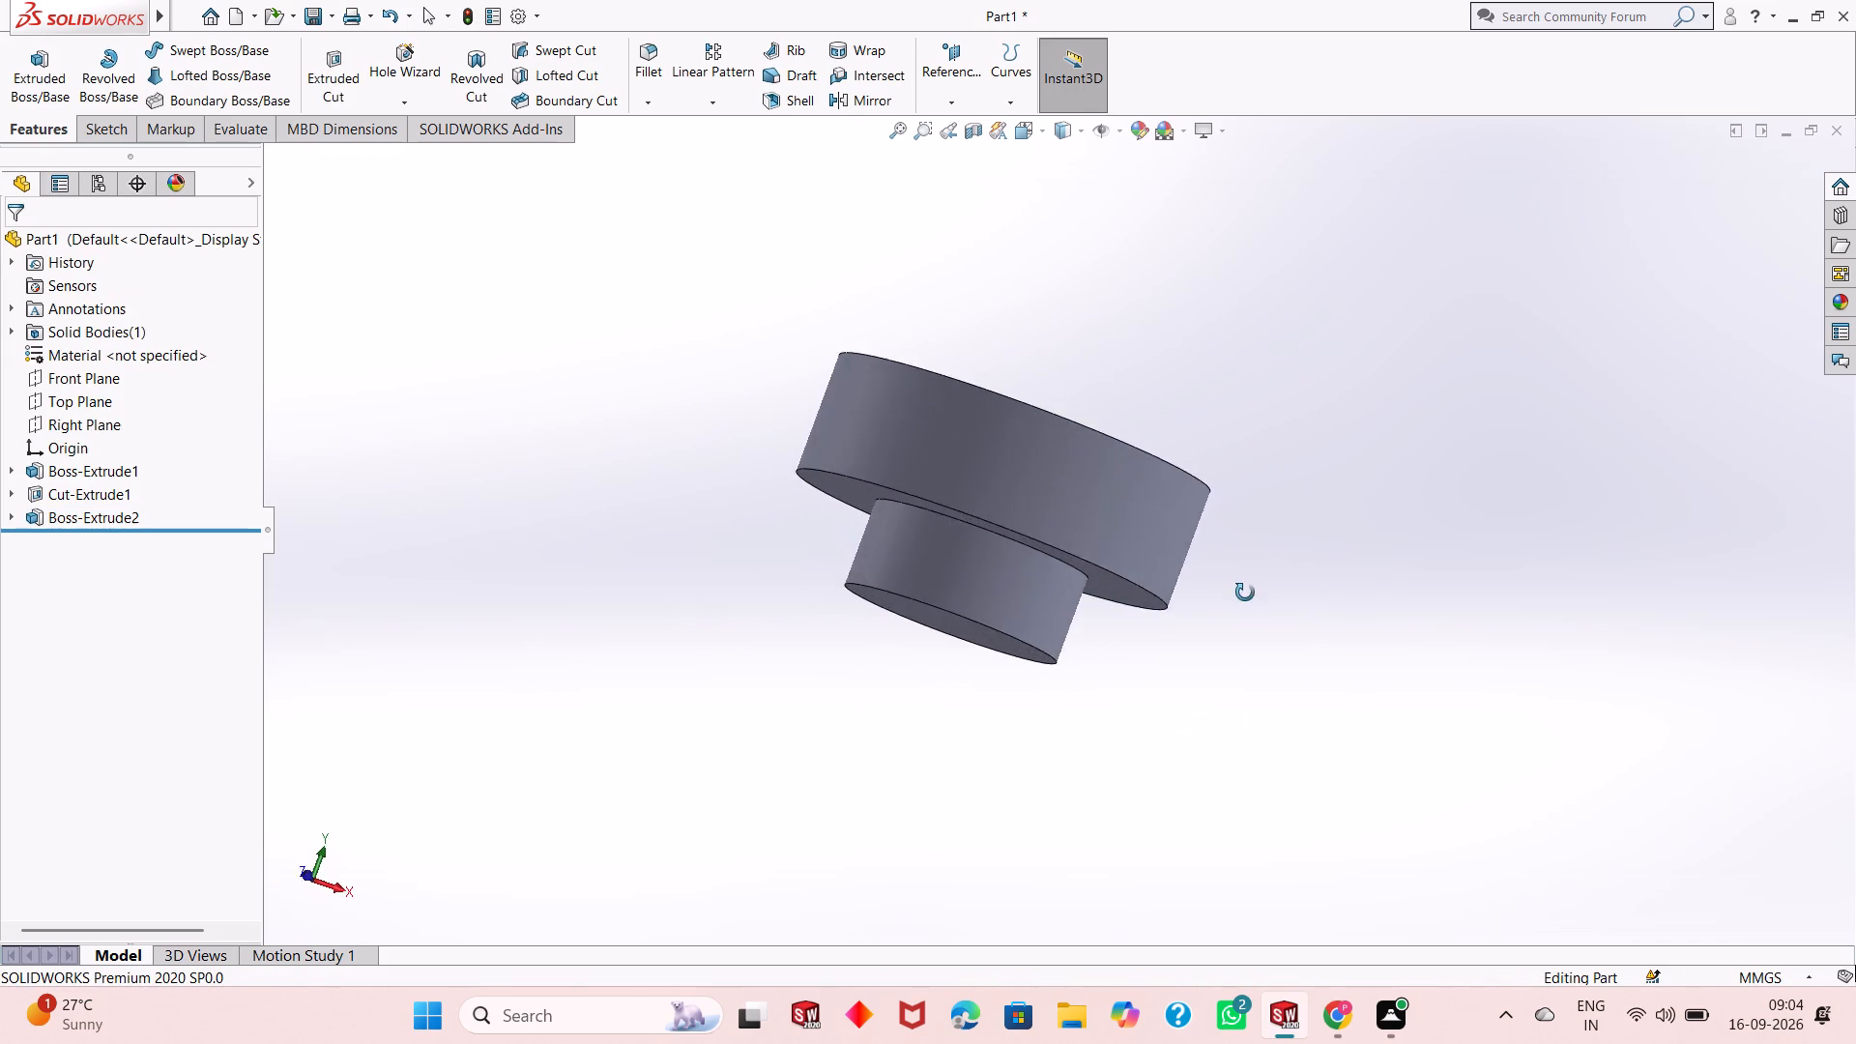
middle_click_drag(1245, 593, 1211, 694)
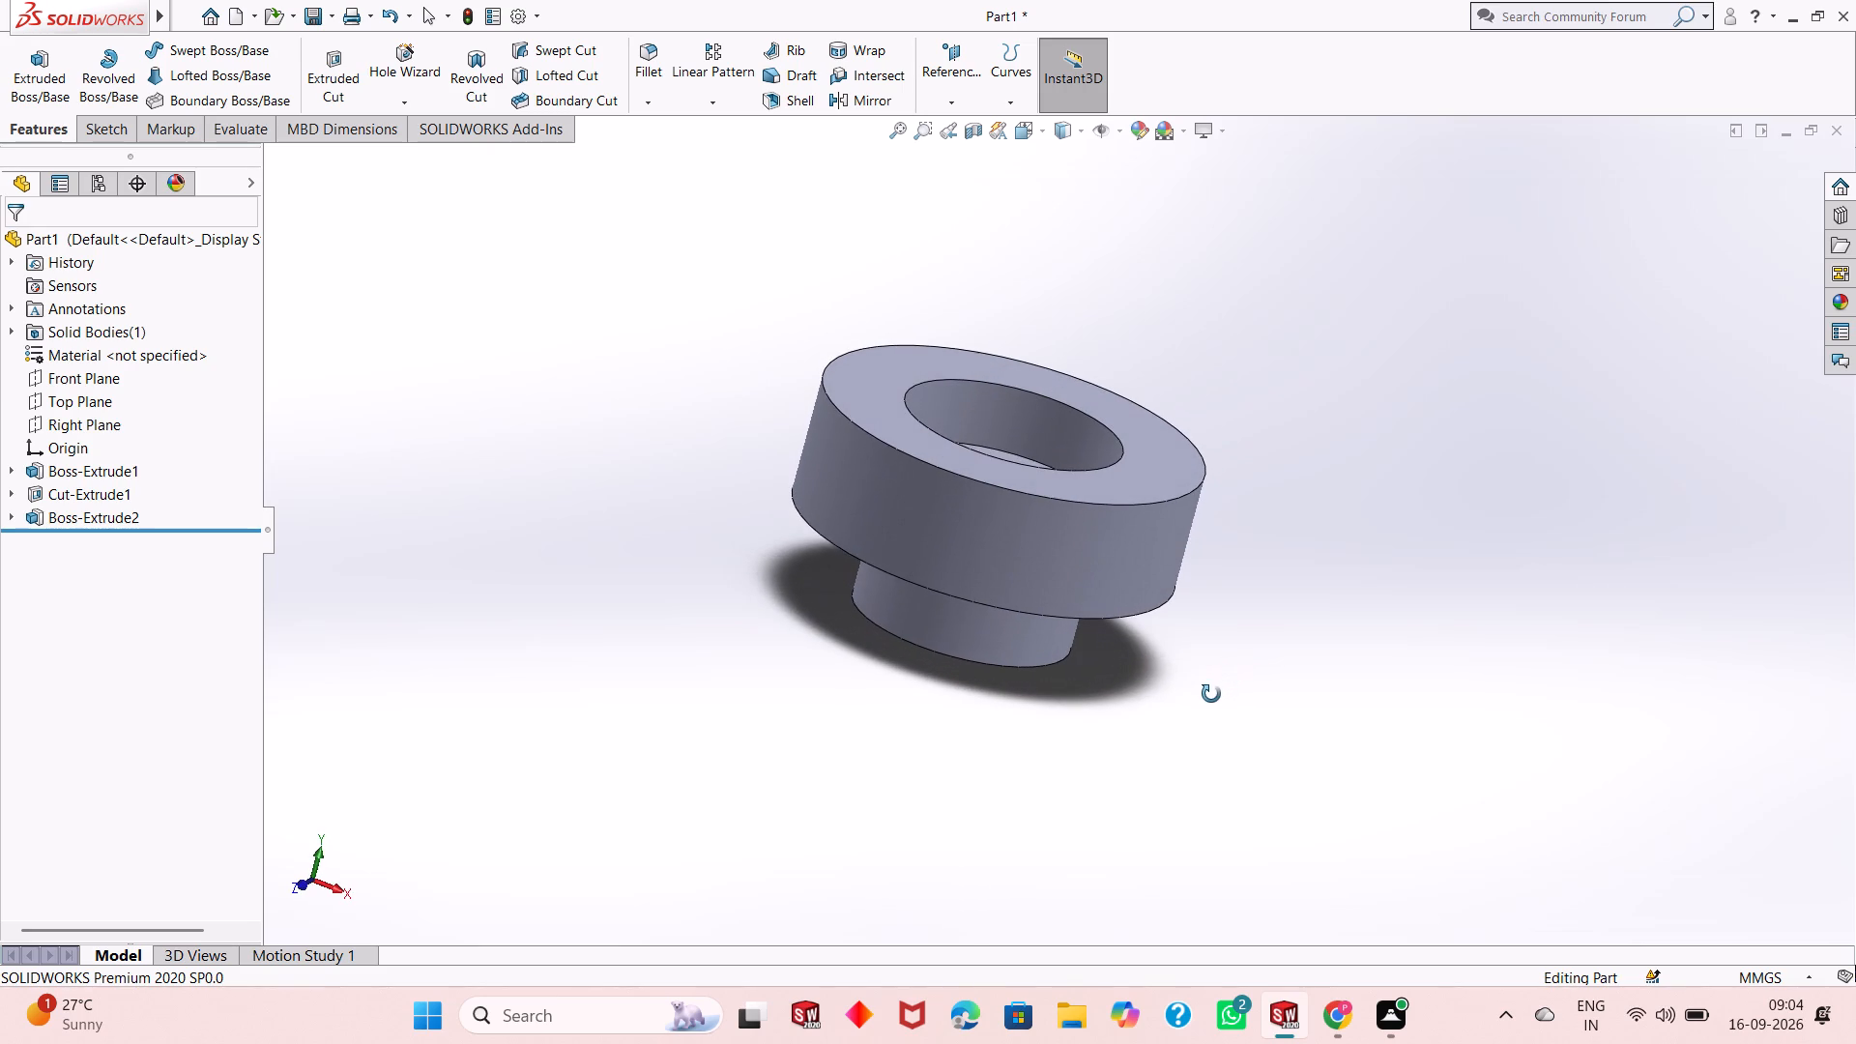
middle_click_drag(1211, 694, 1319, 572)
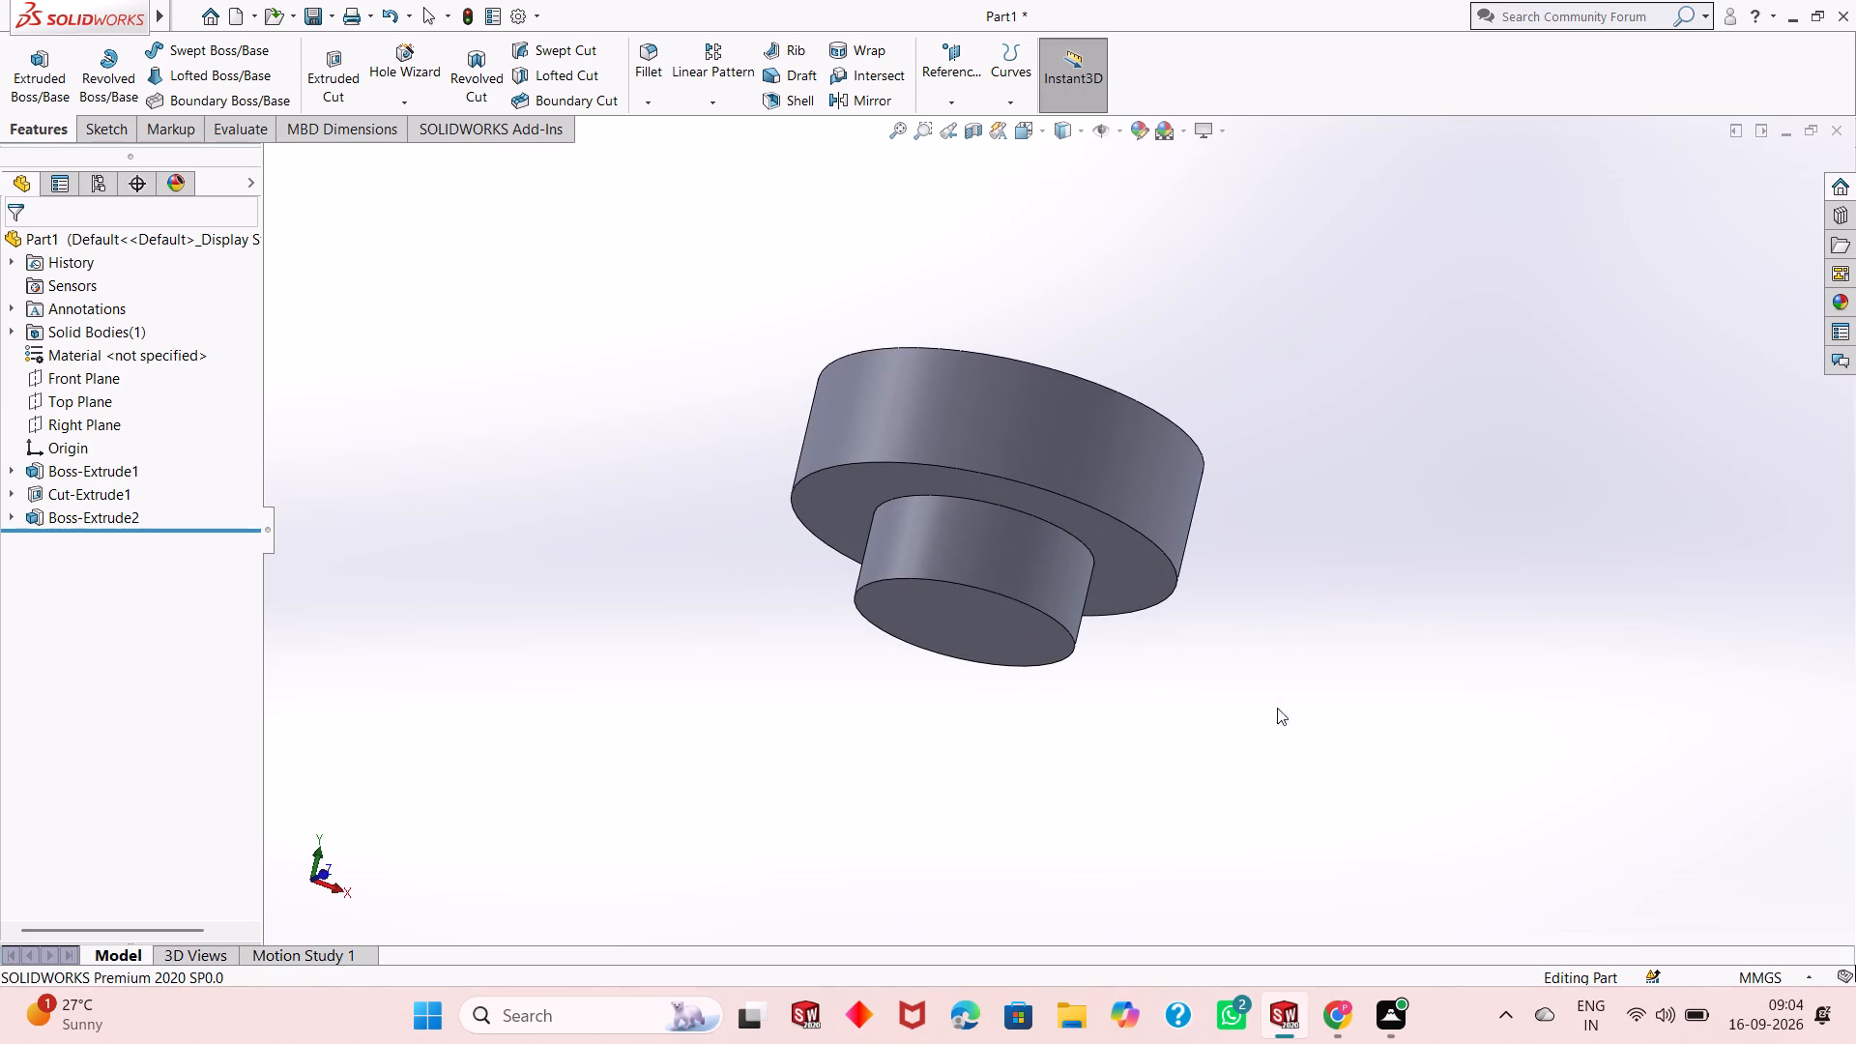
middle_click_drag(1260, 736, 1310, 613)
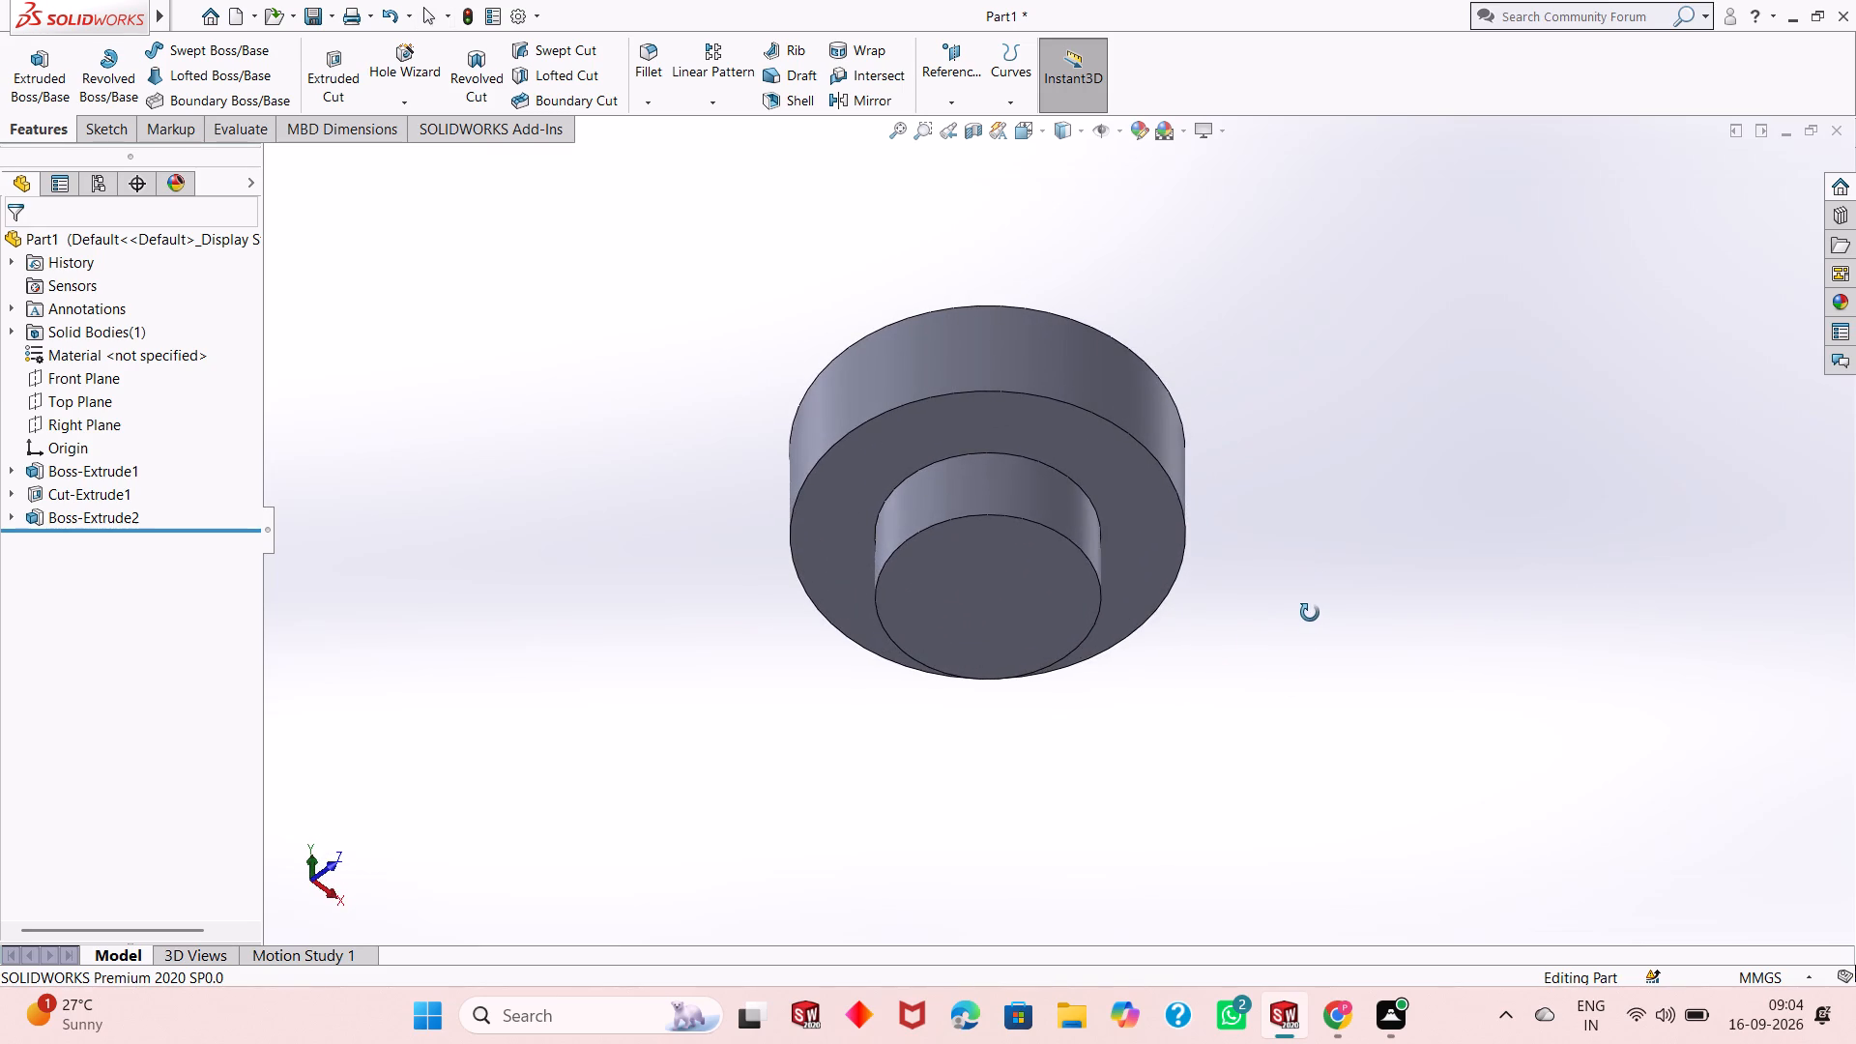
middle_click_drag(1310, 613, 1302, 605)
left_click(1000, 593)
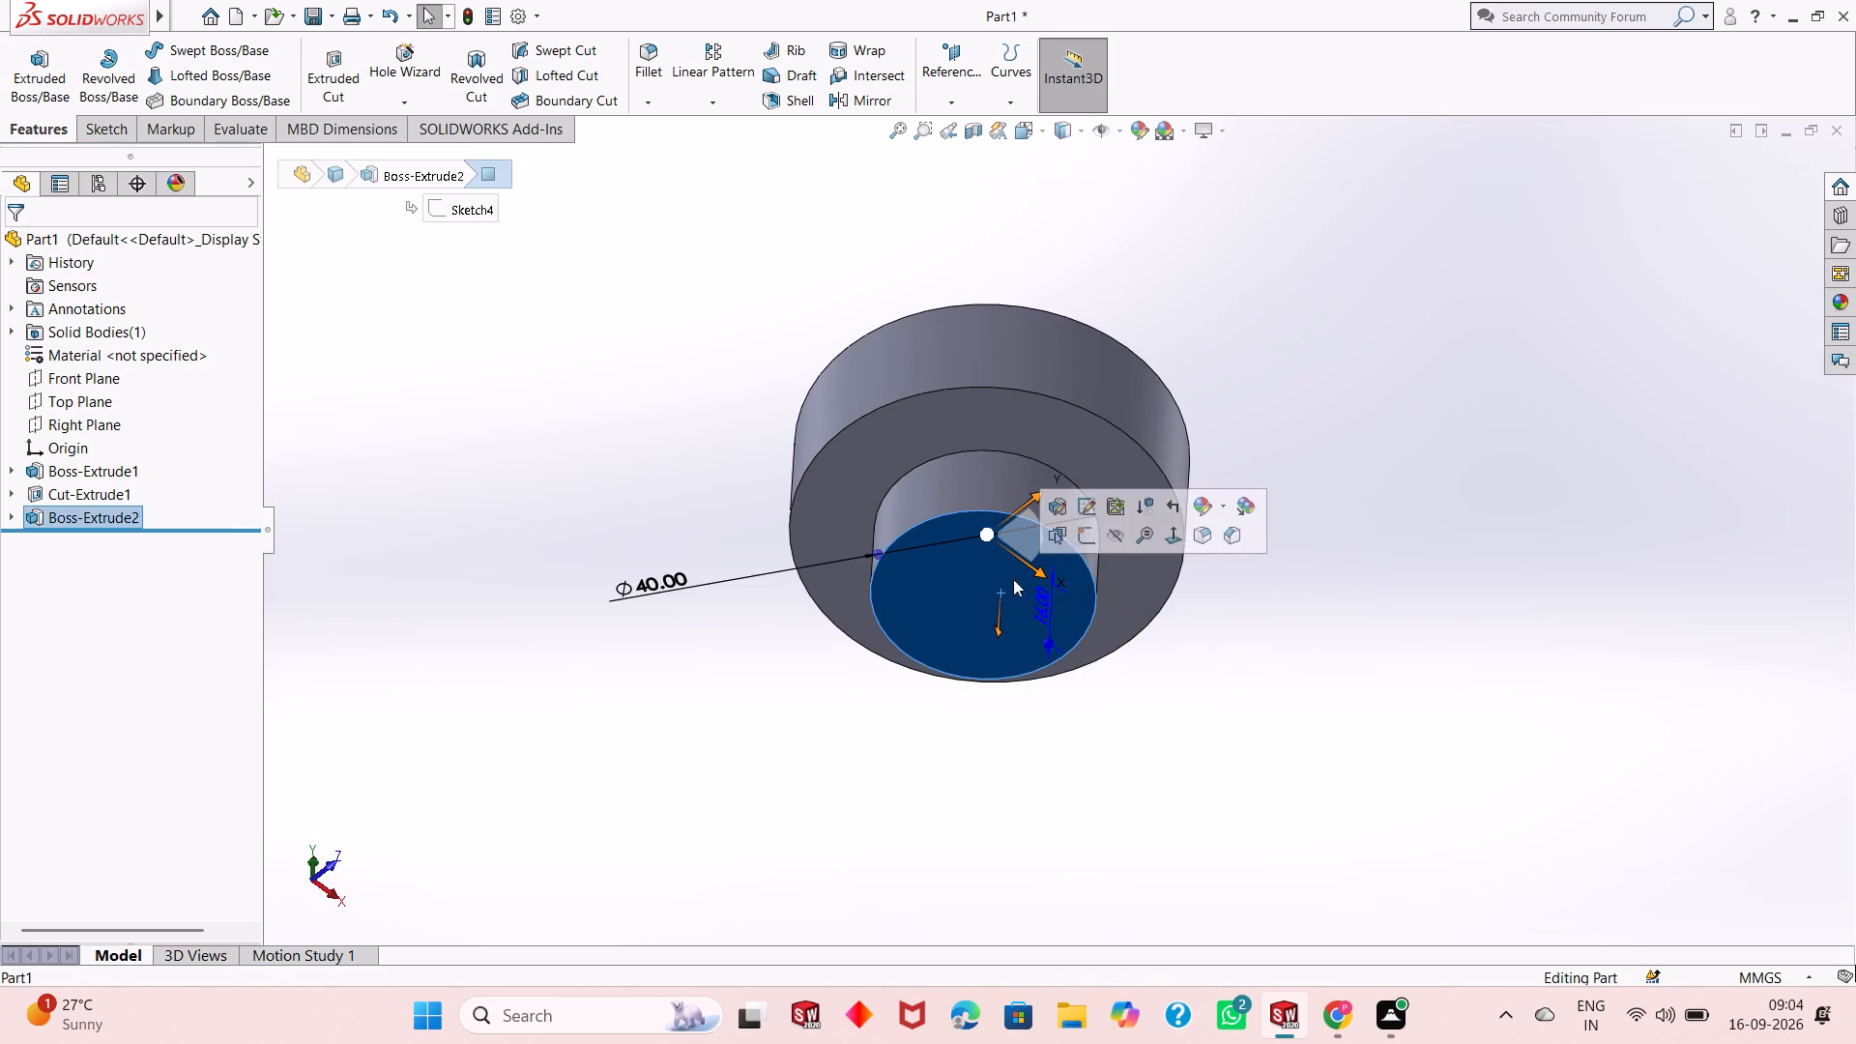
left_click(1092, 537)
left_click(1328, 517)
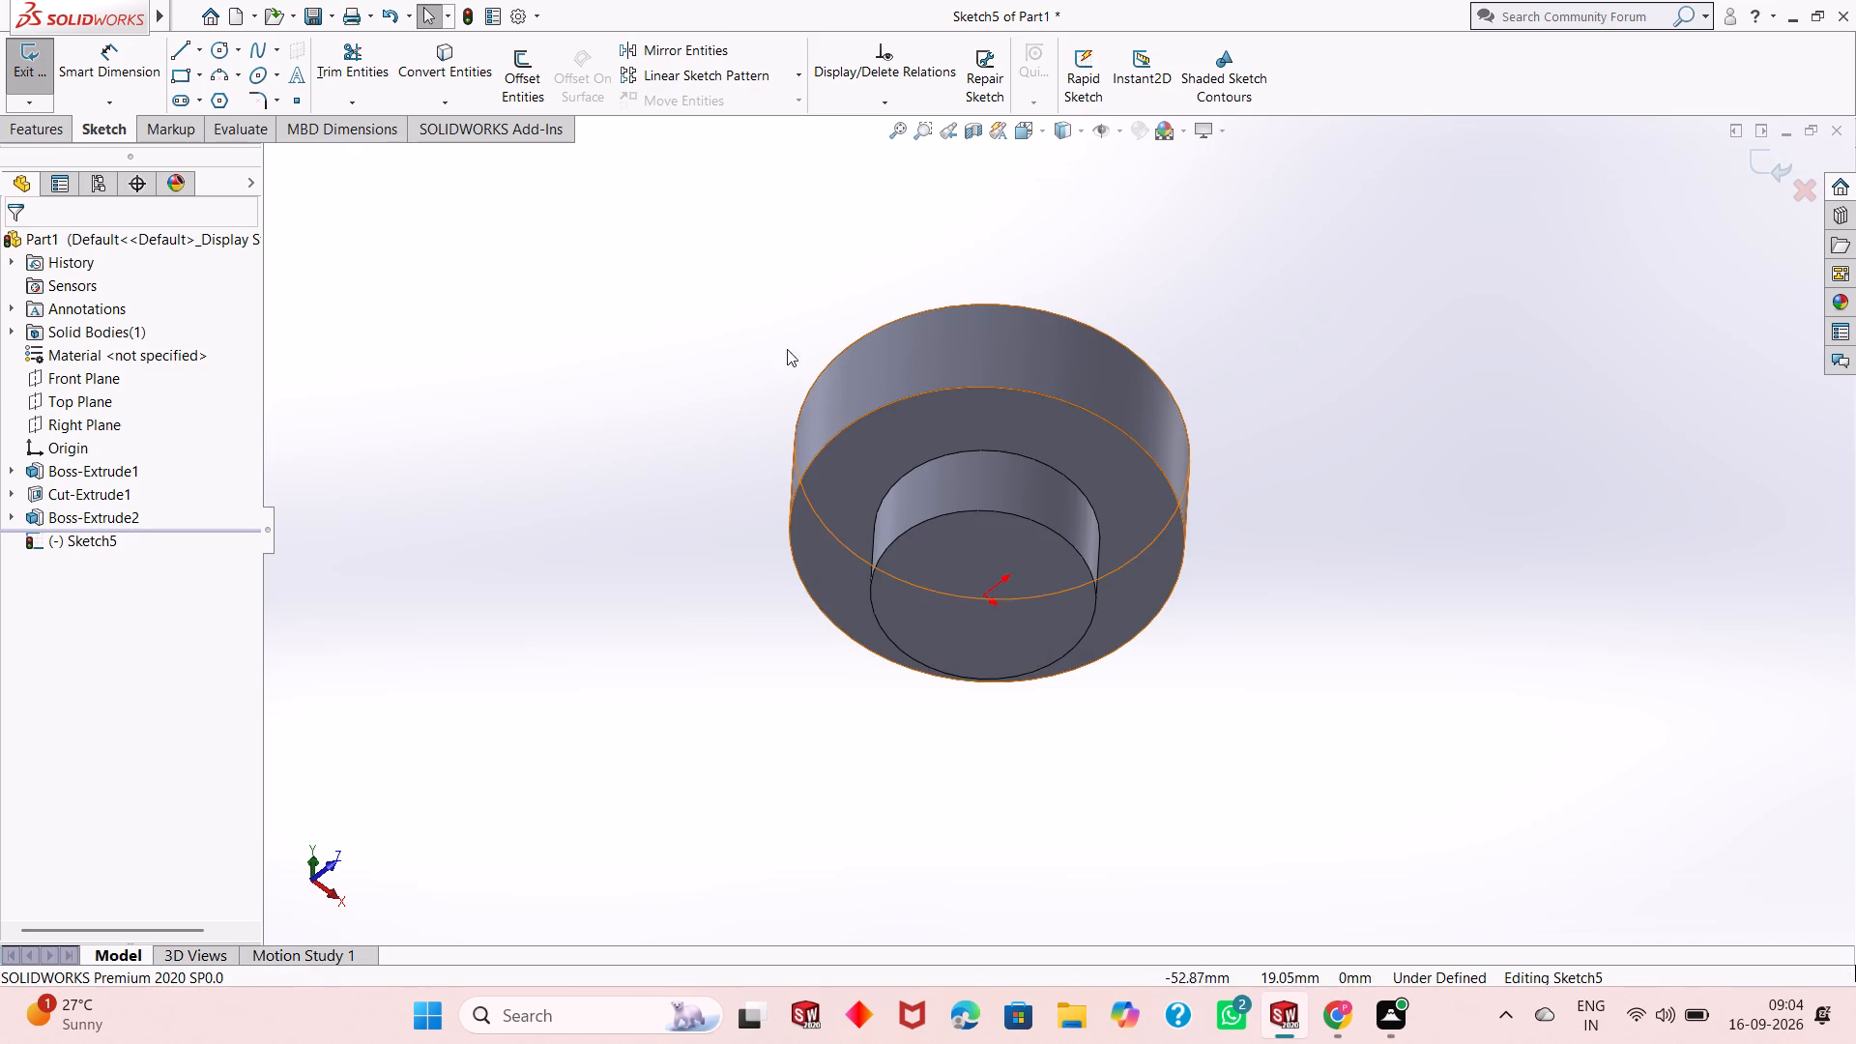
Draw a circle centred on the origin on the boss end face with a radius of about 12 mm.
left_click(219, 47)
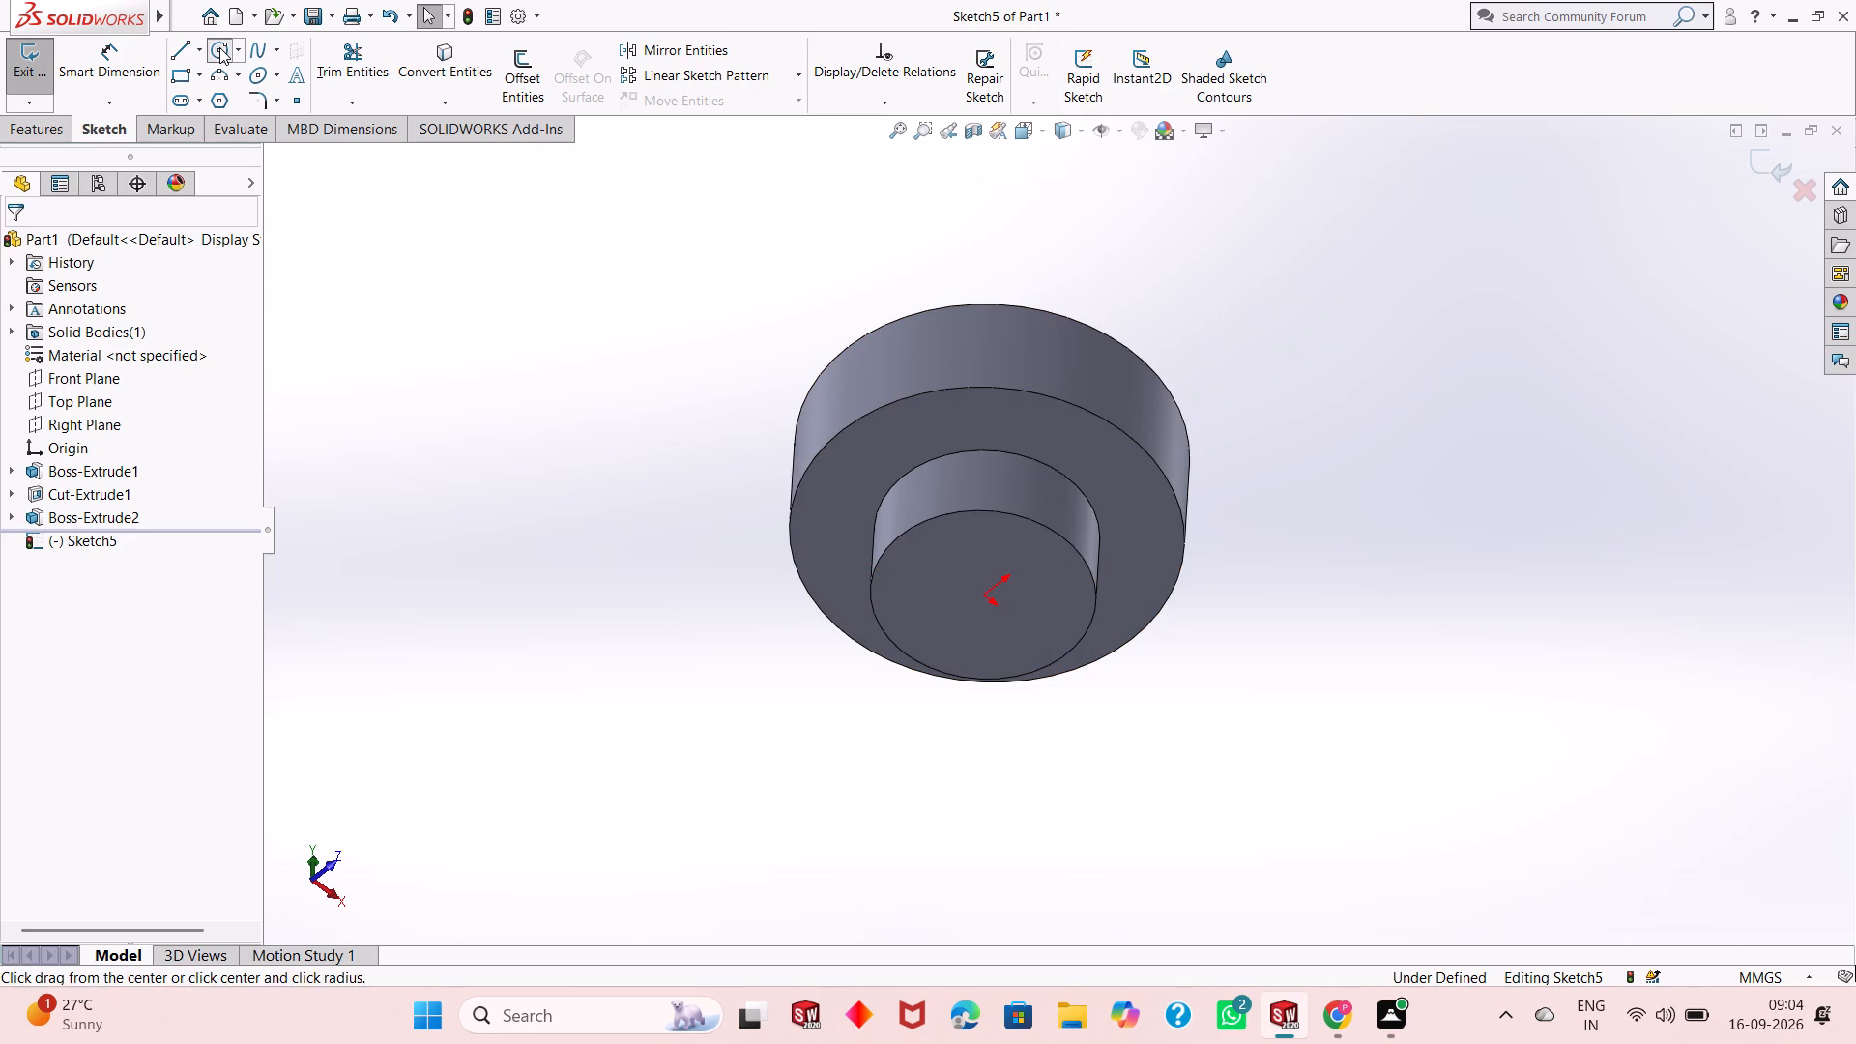
left_click(984, 595)
left_click(1029, 559)
right_click(1029, 559)
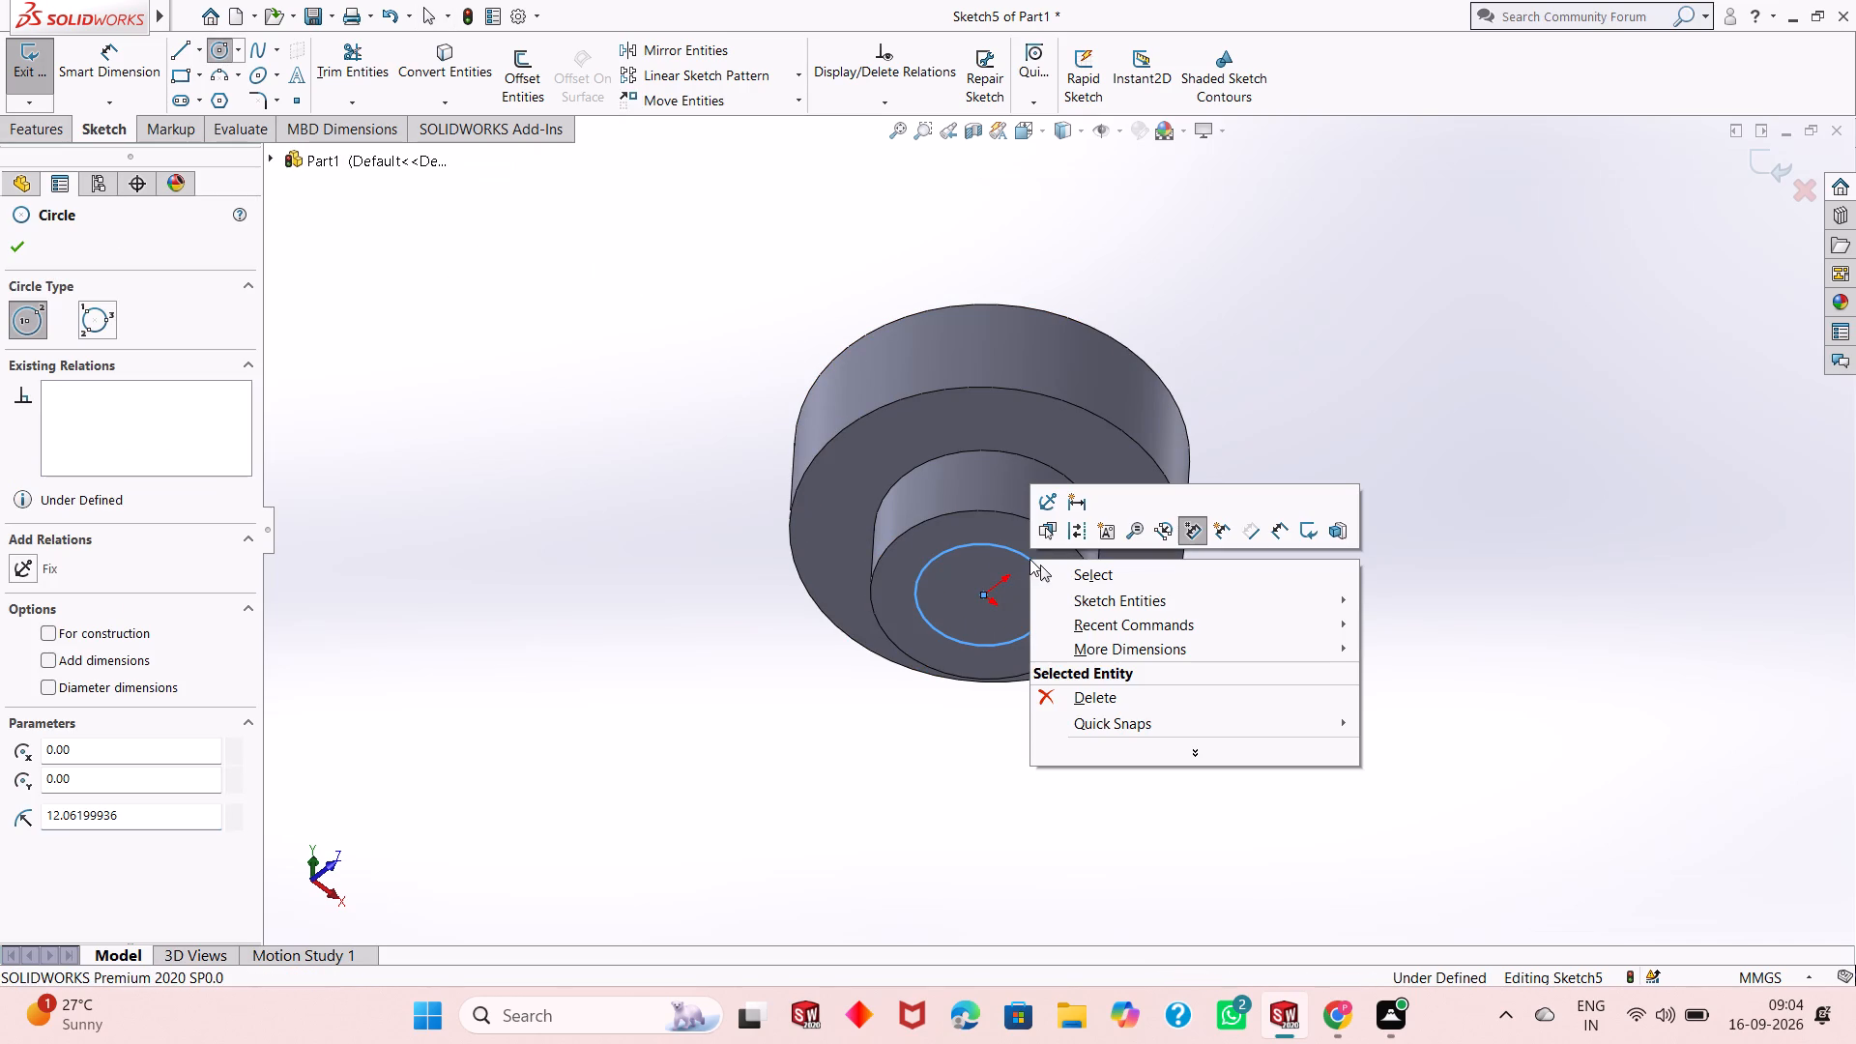
left_click(1067, 564)
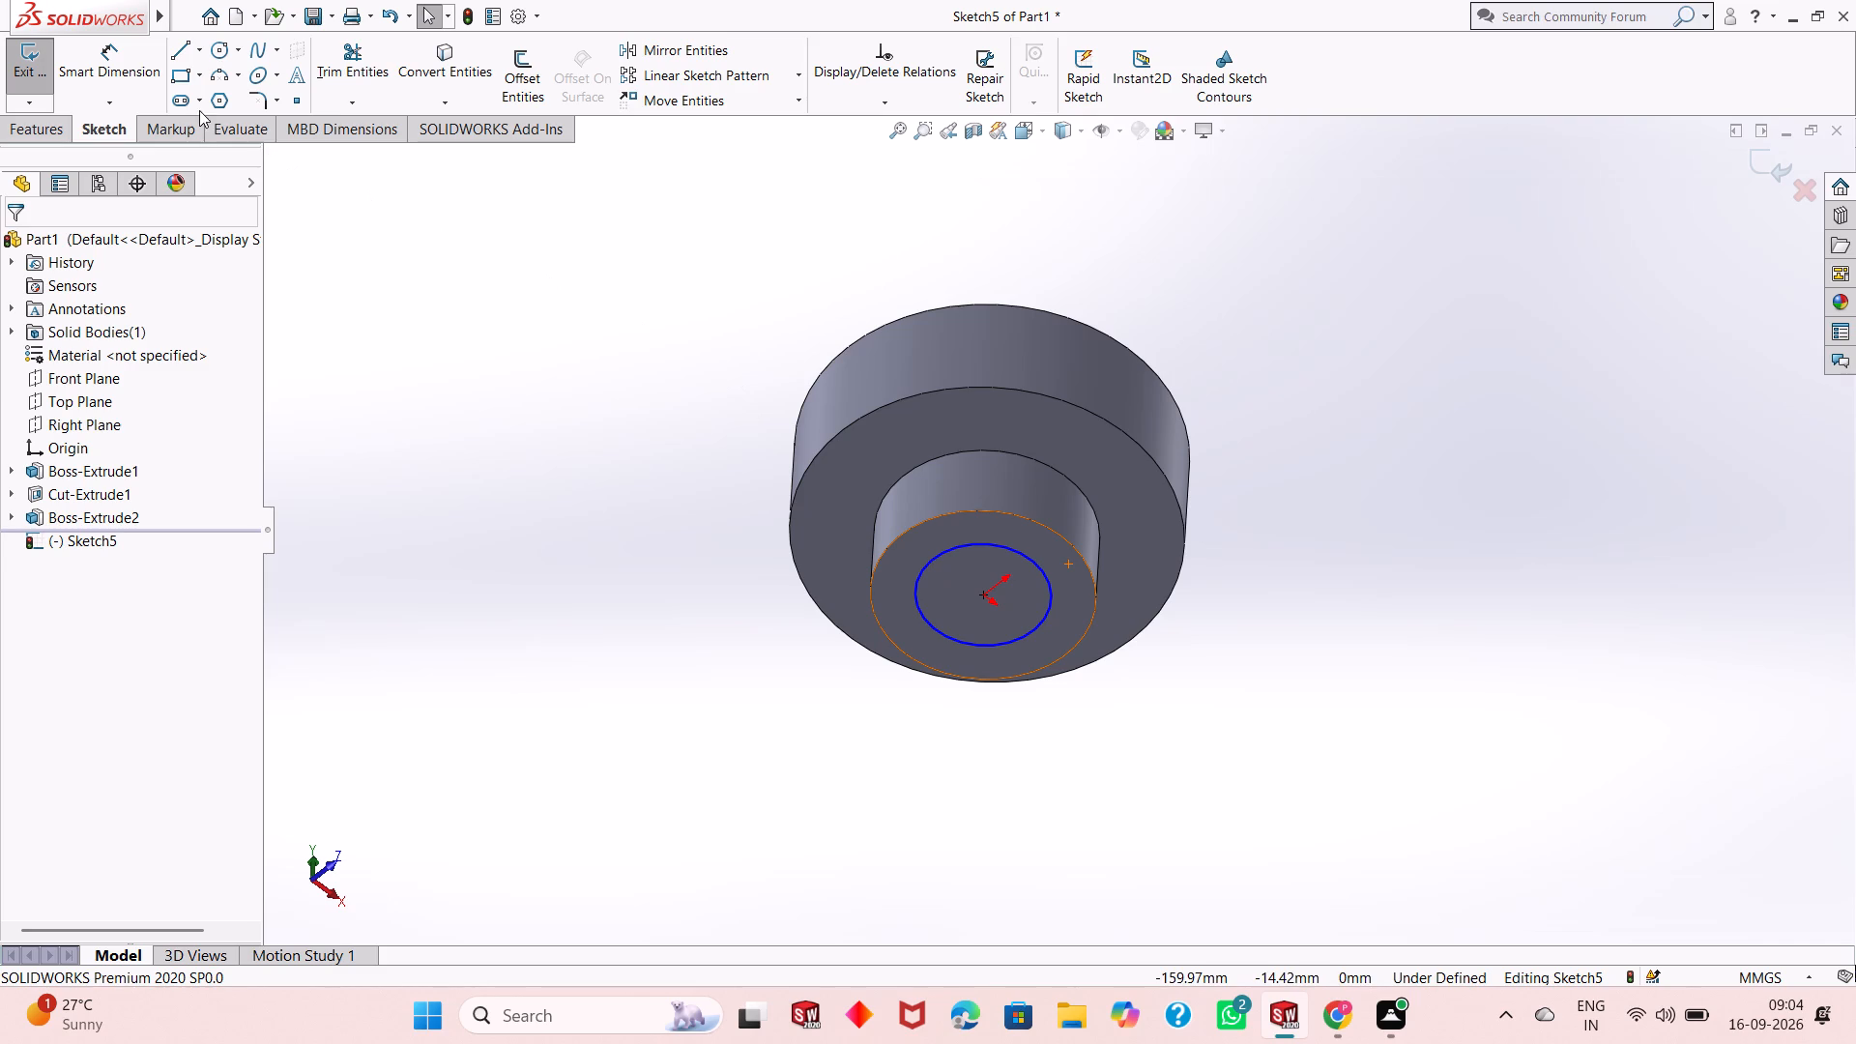
Dimension the diameter of the circle on the boss end face as 25 mm.
left_click(131, 57)
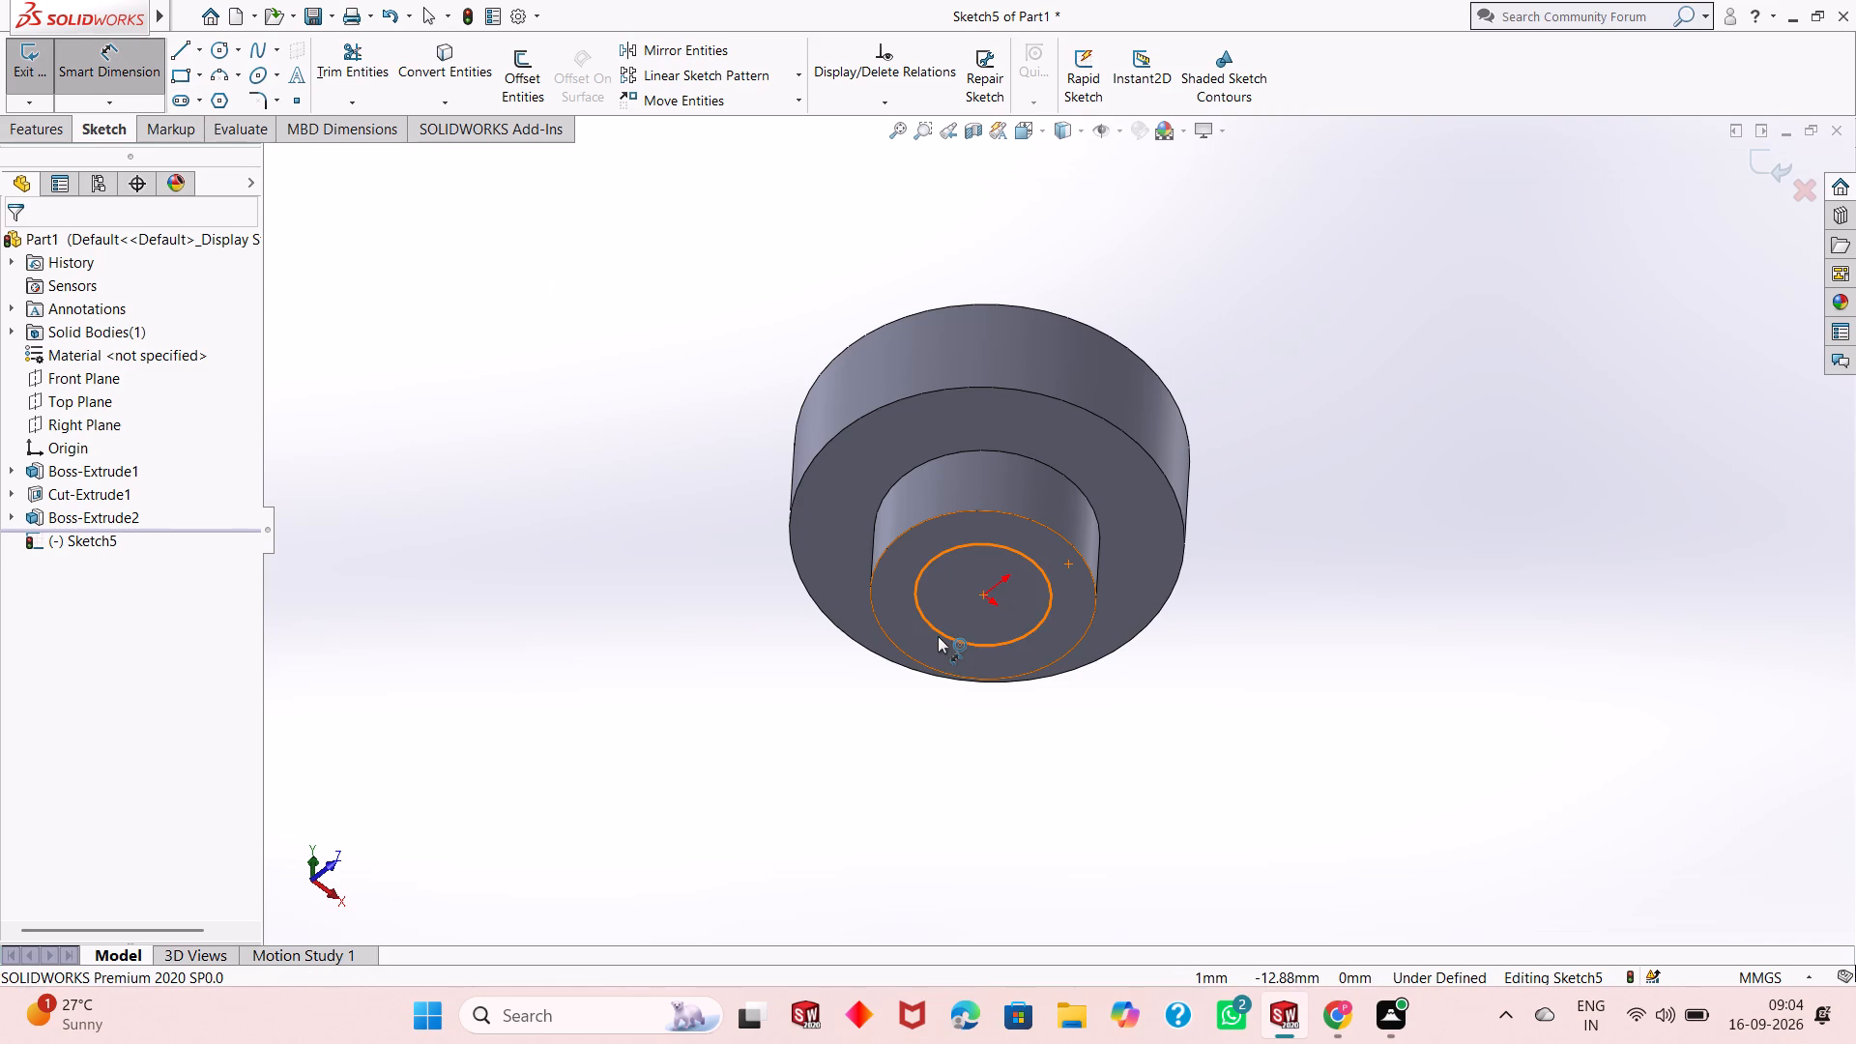
left_click(938, 636)
left_click(771, 711)
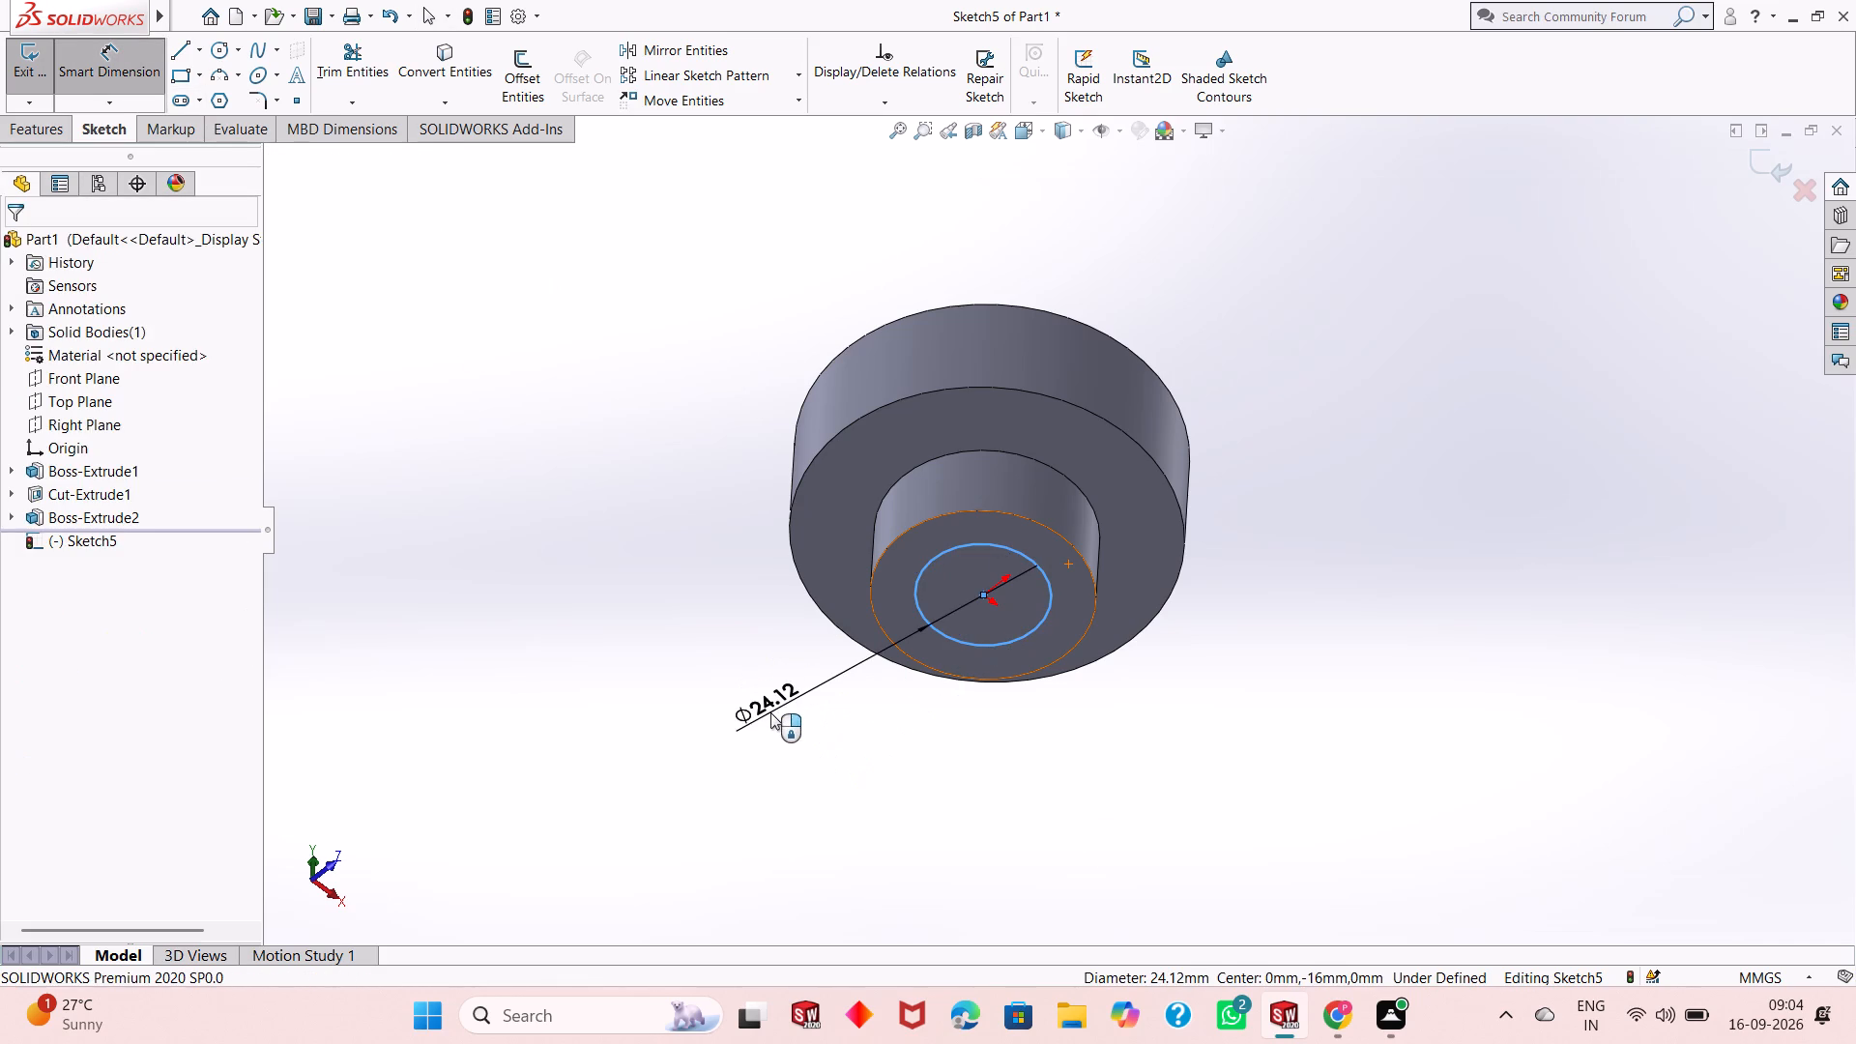
type("25")
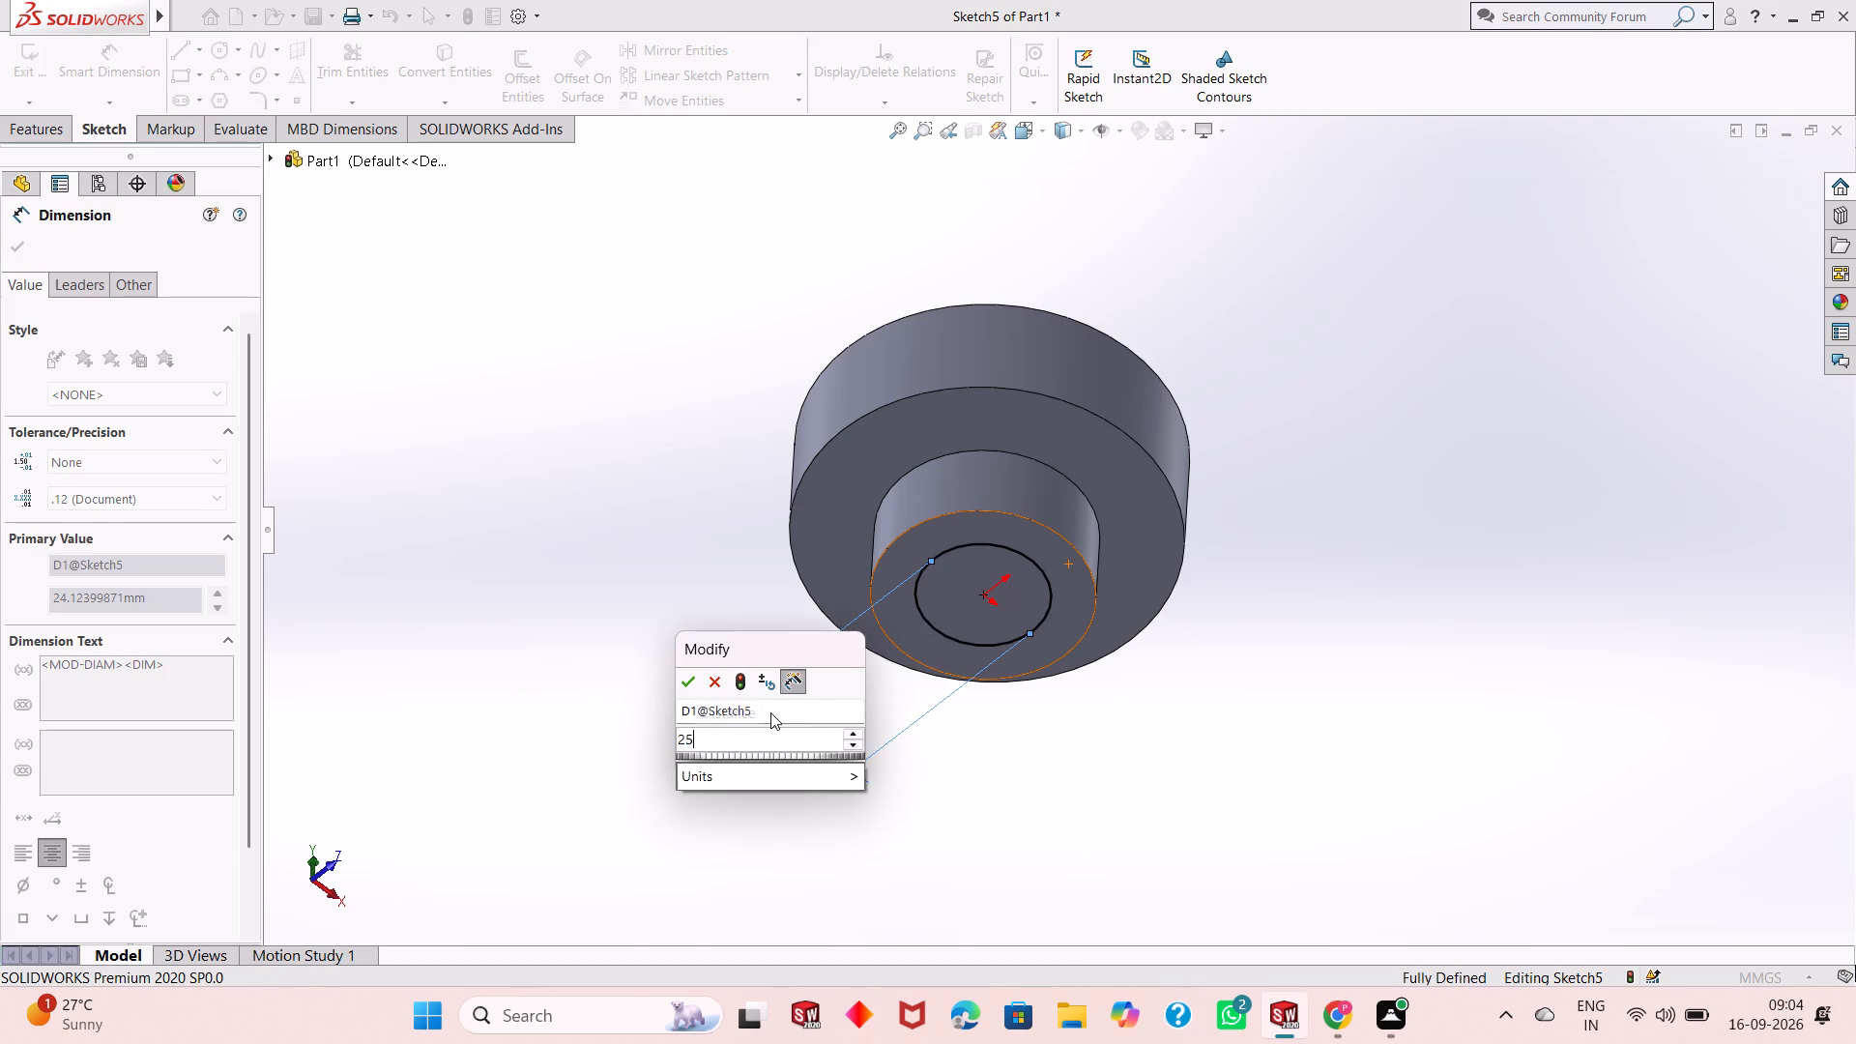
key("Return")
right_click(770, 712)
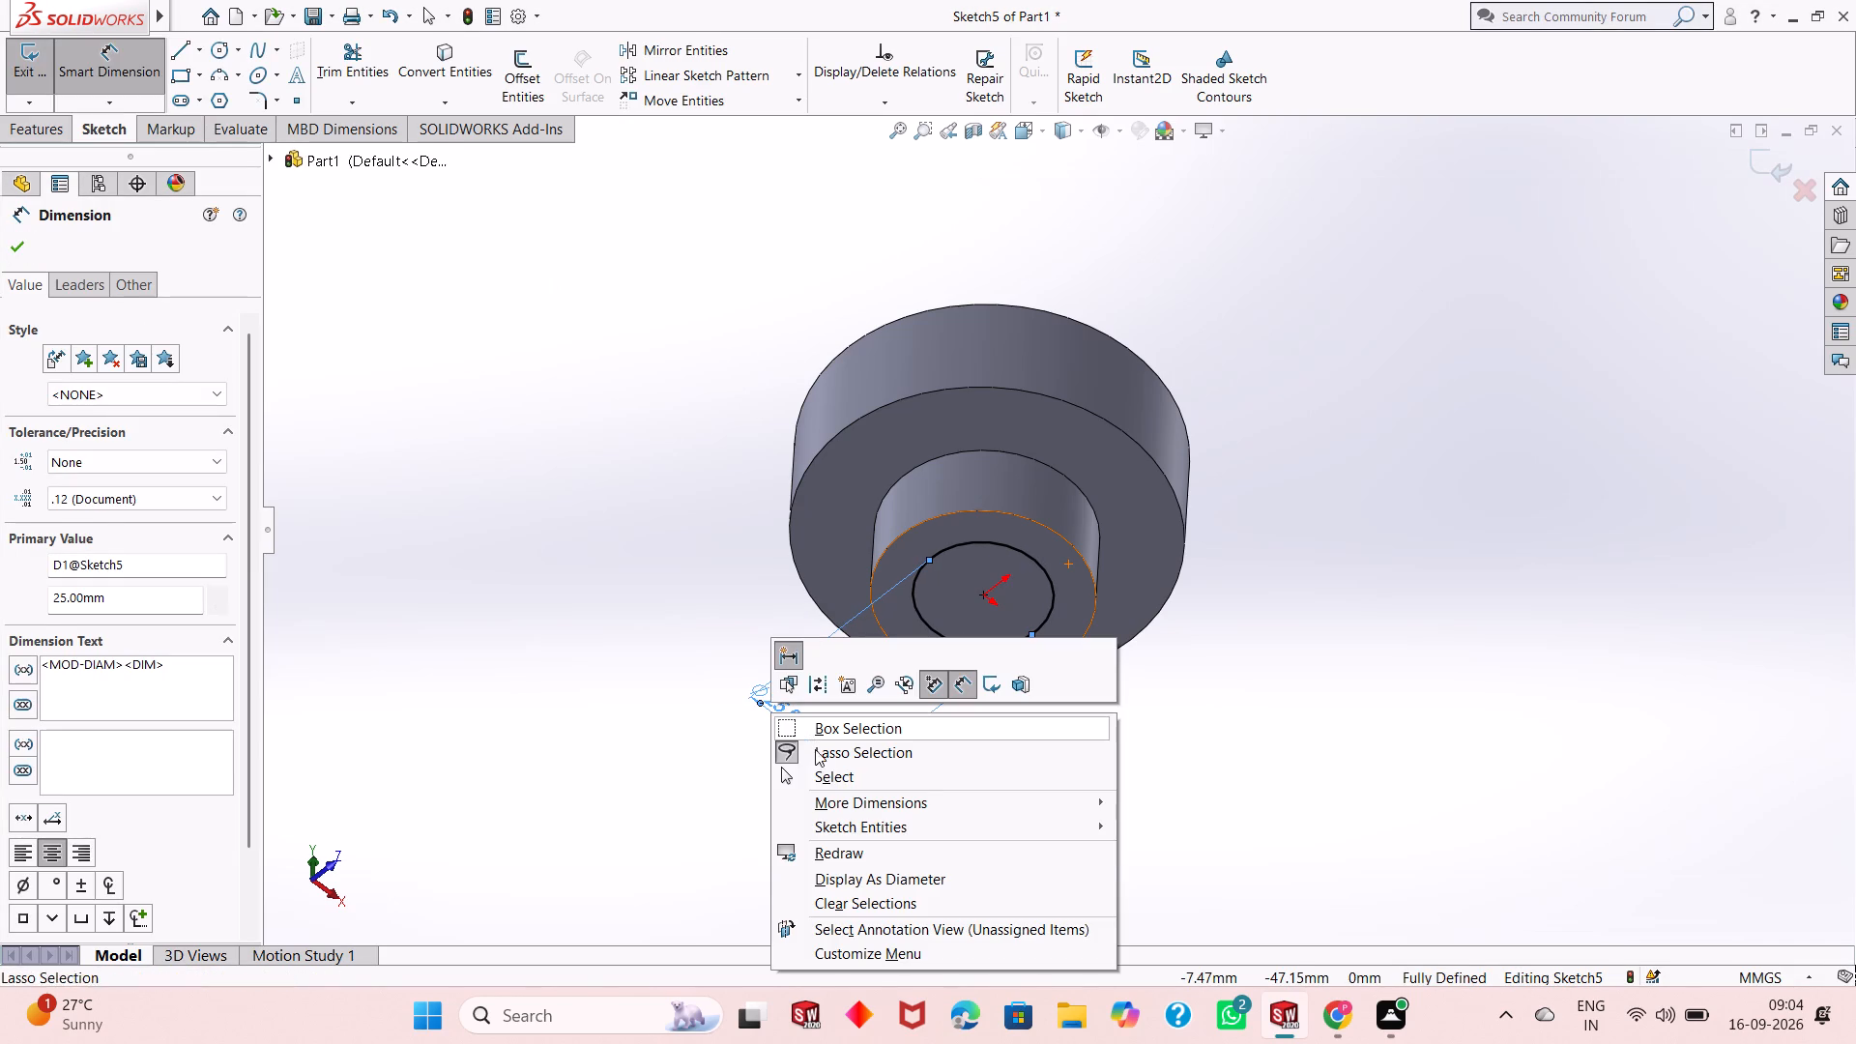
left_click(823, 771)
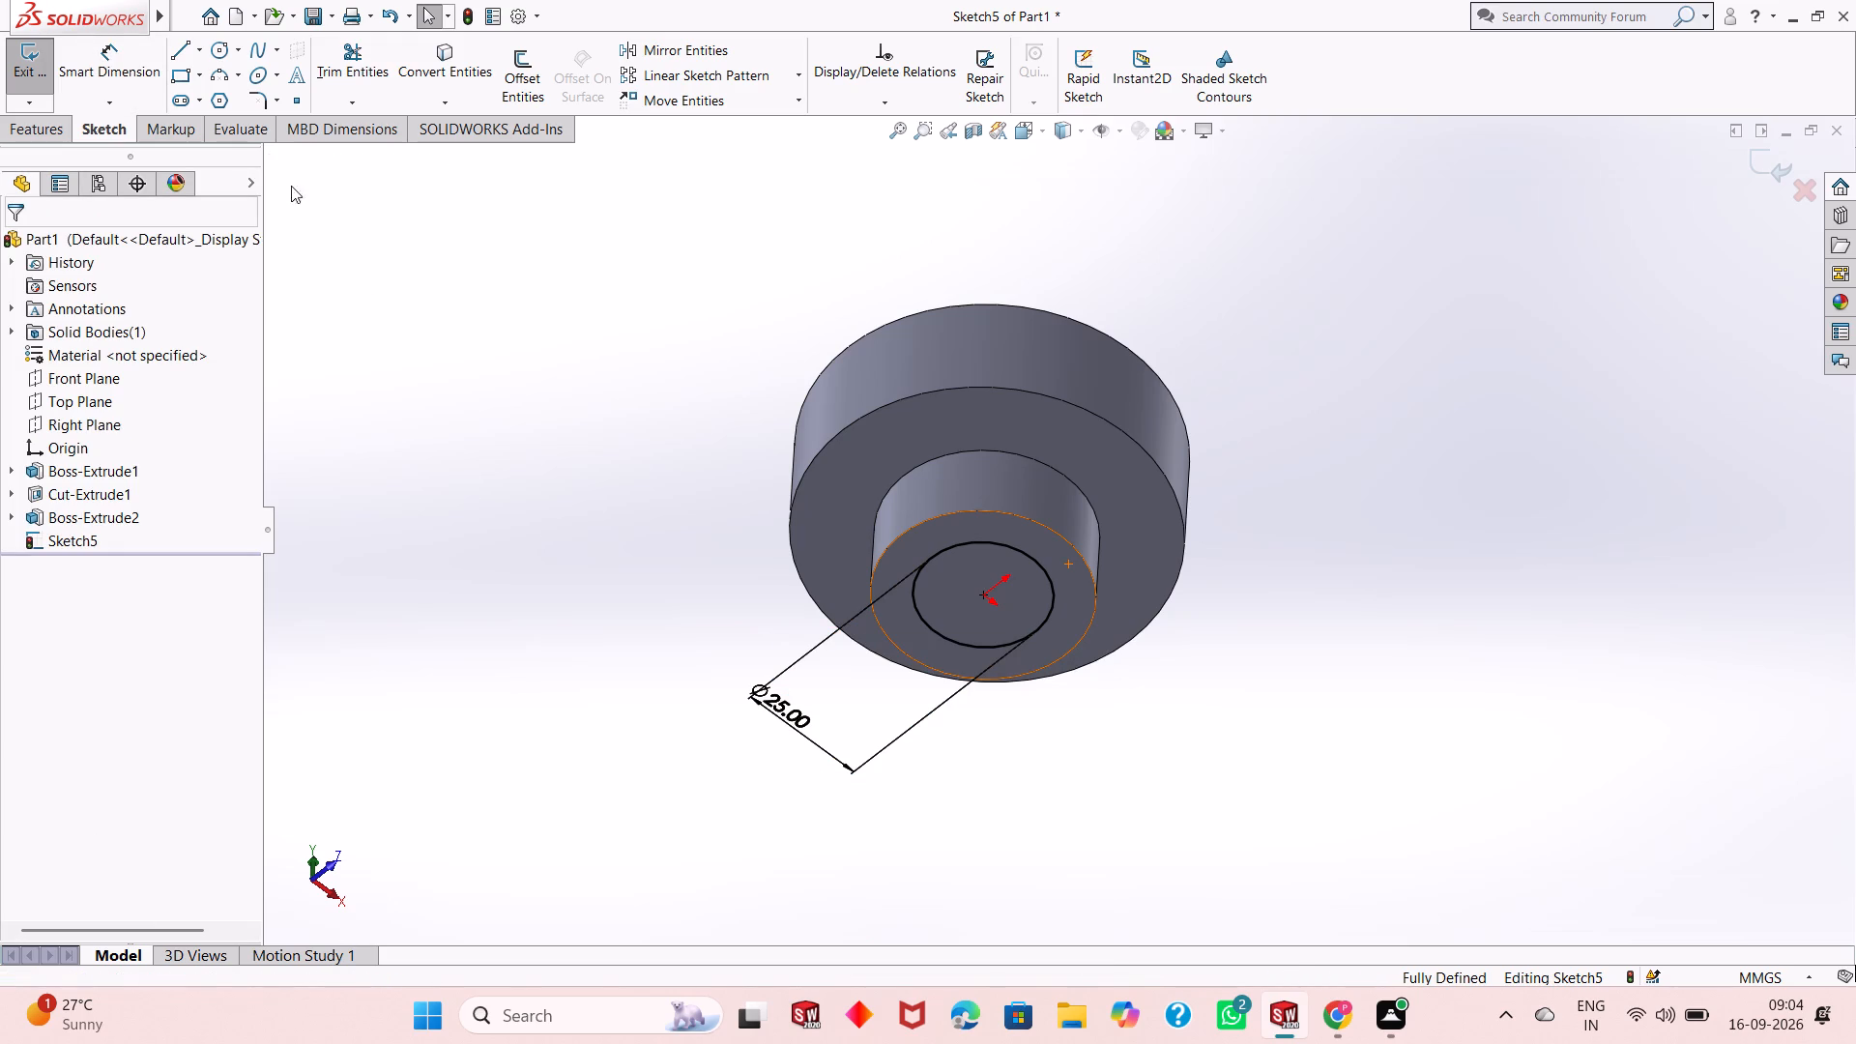
Cut the 25 mm circle through the whole part with an Extruded Cut set to Through All.
left_click(54, 127)
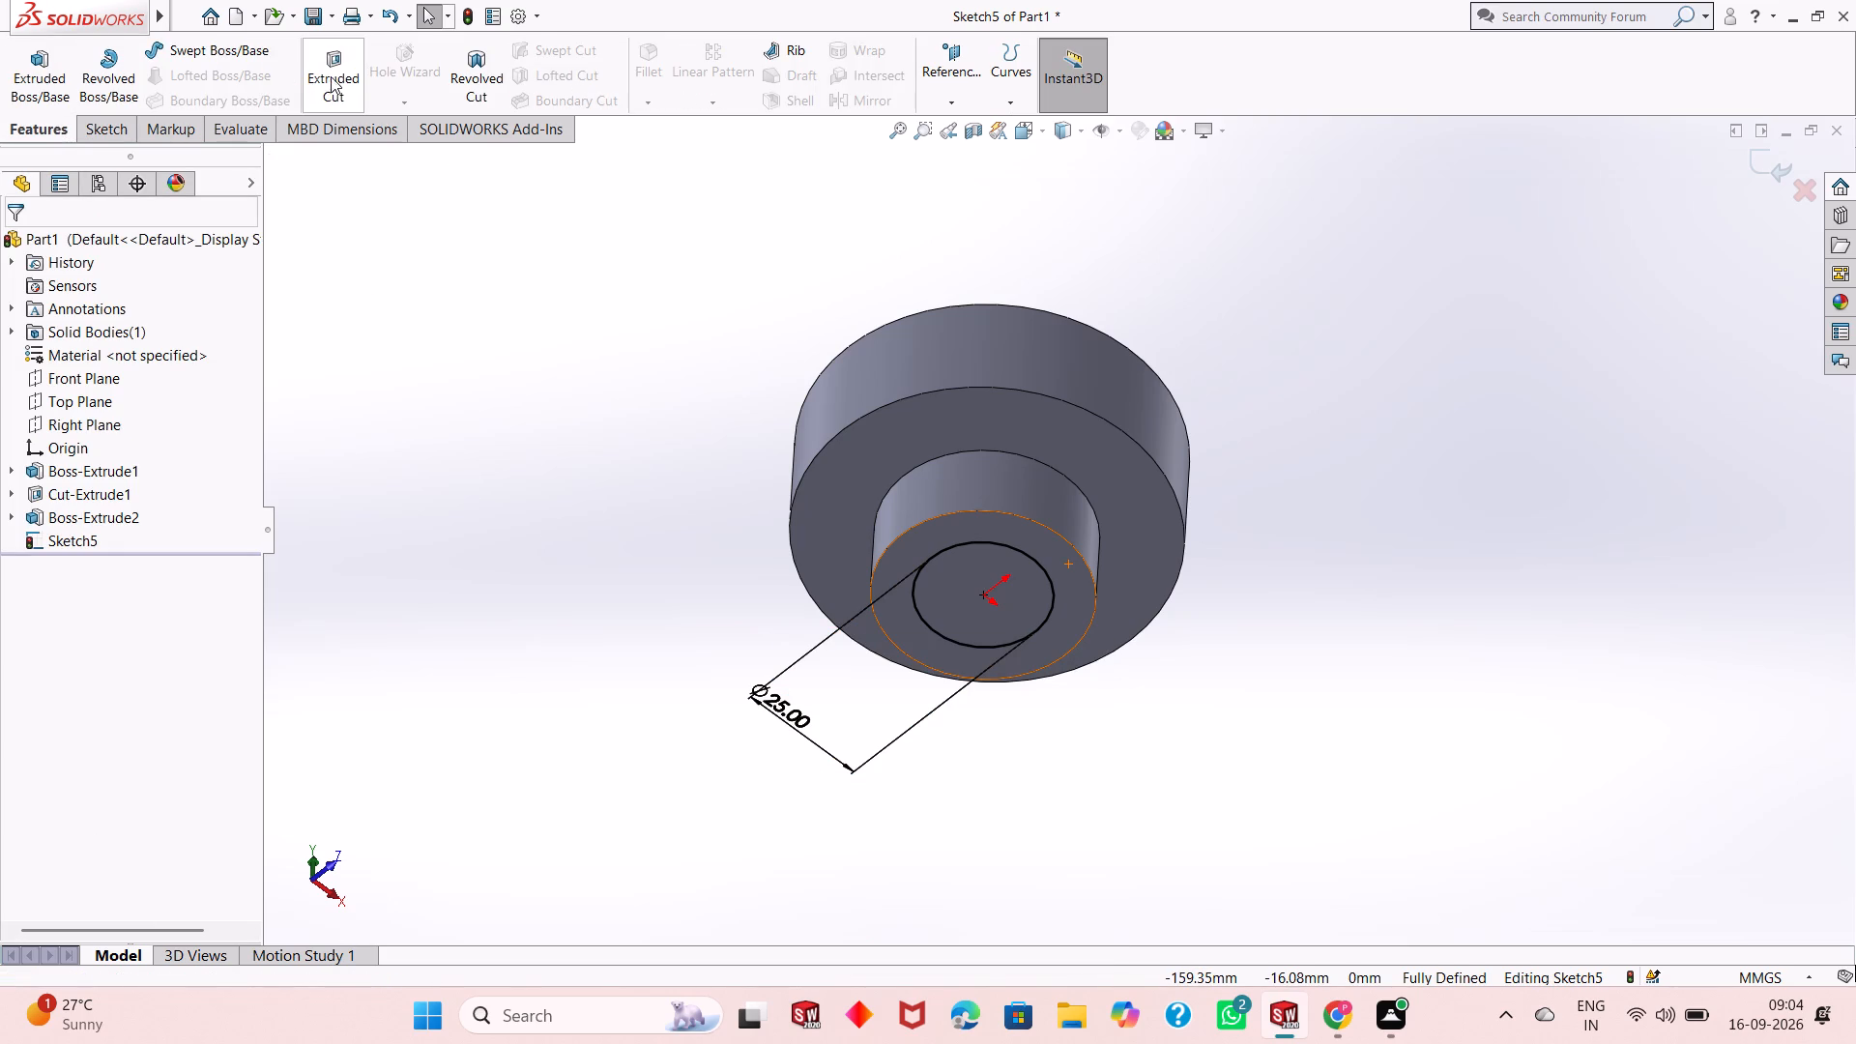
left_click(332, 75)
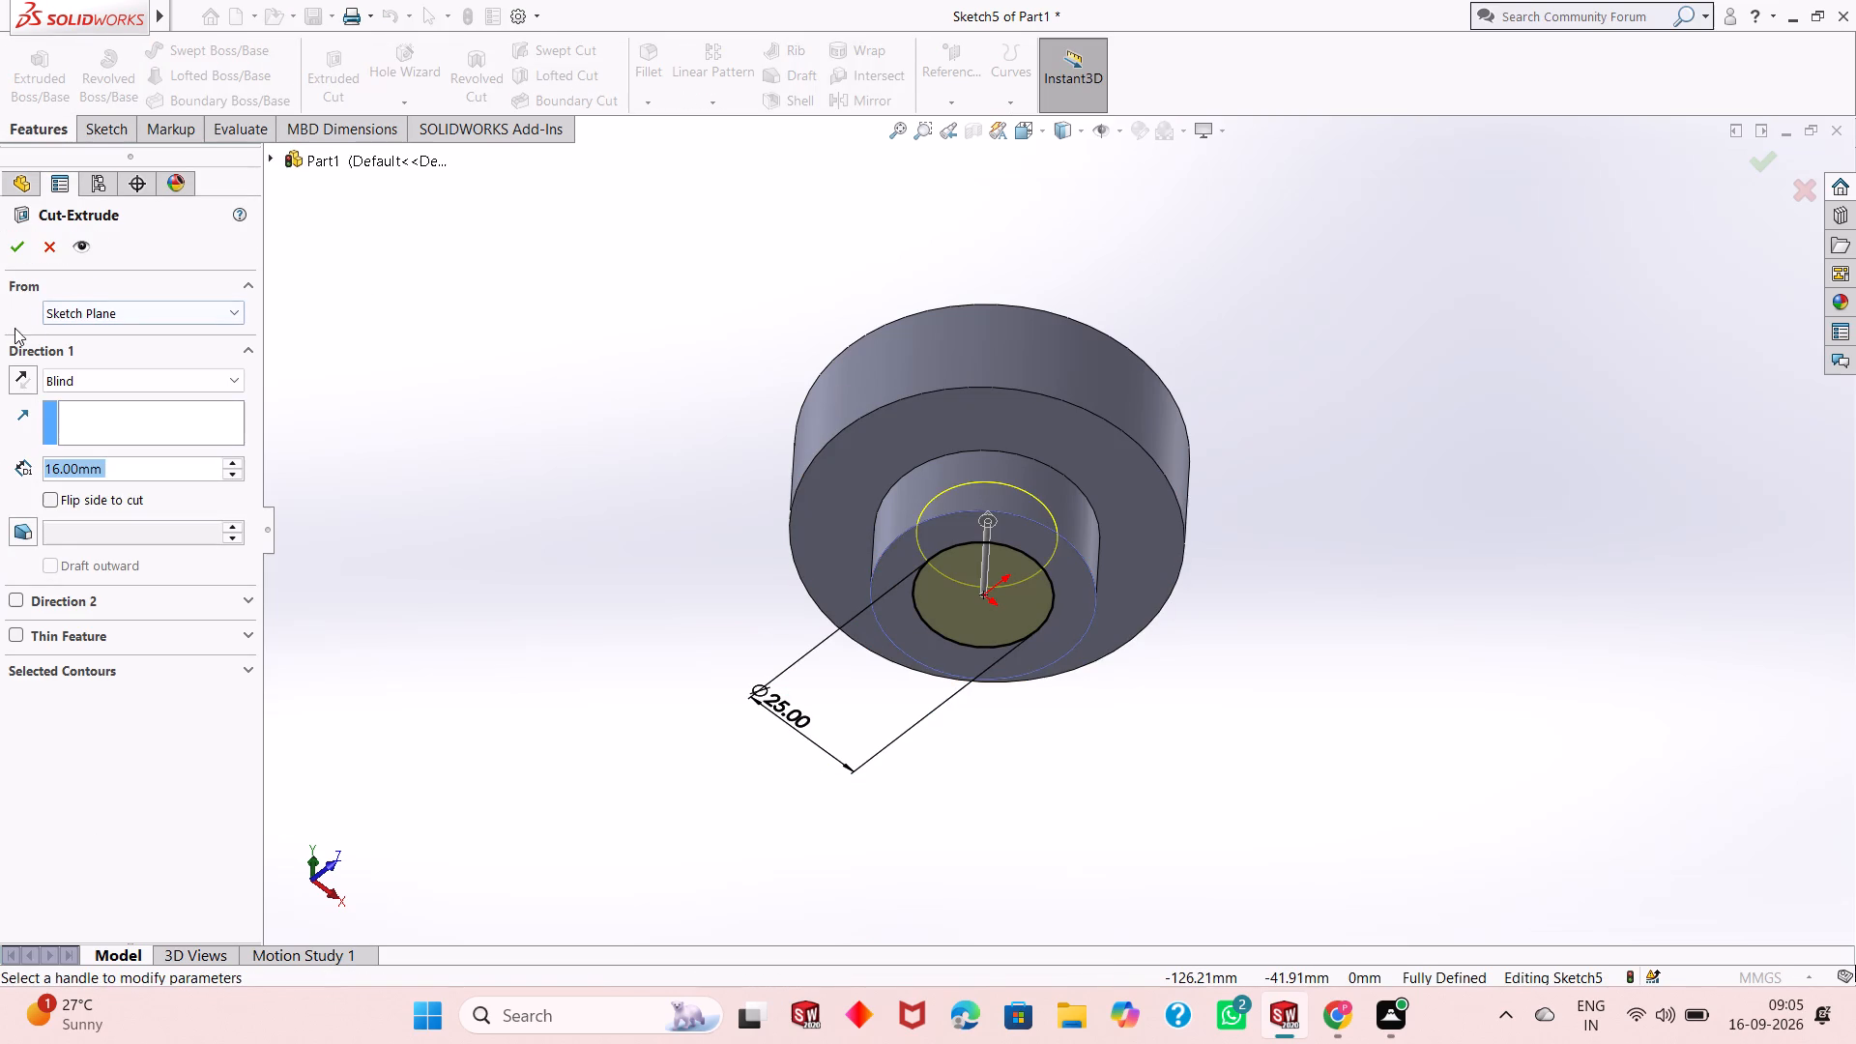
left_click(153, 386)
left_click(164, 423)
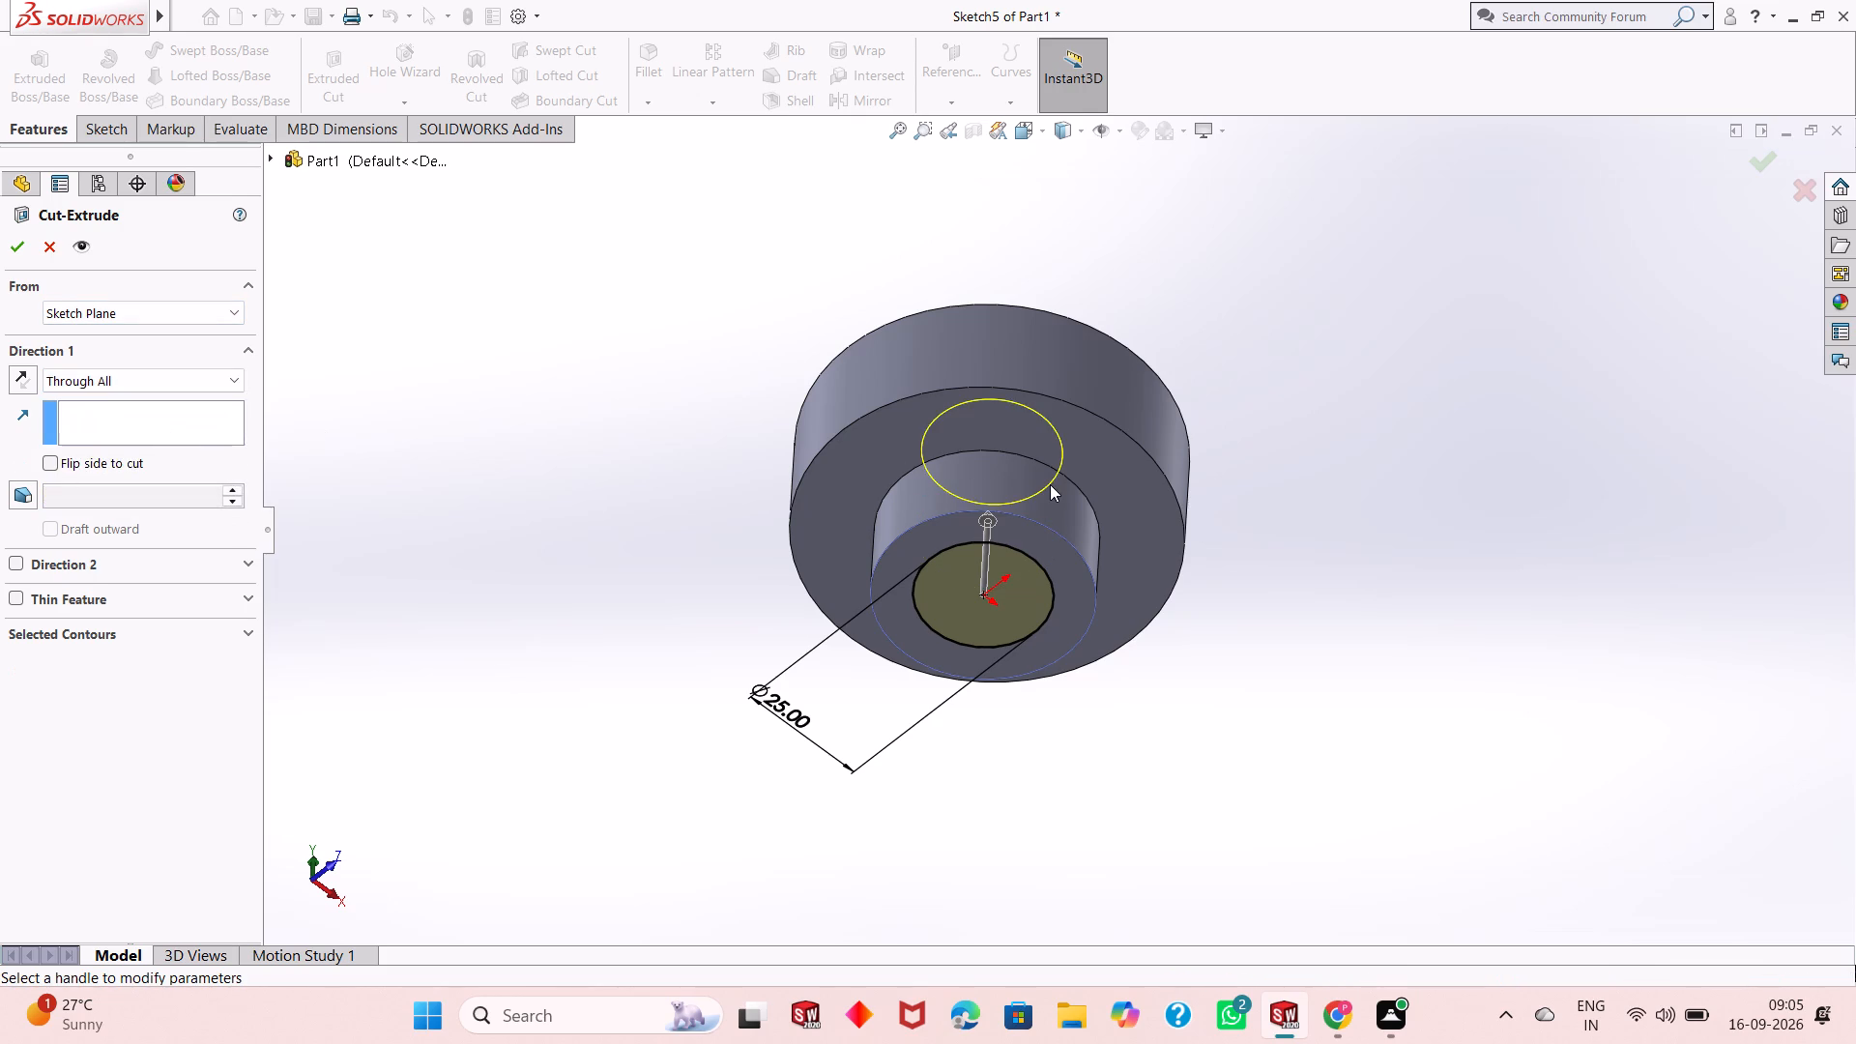
middle_click_drag(1050, 484, 856, 718)
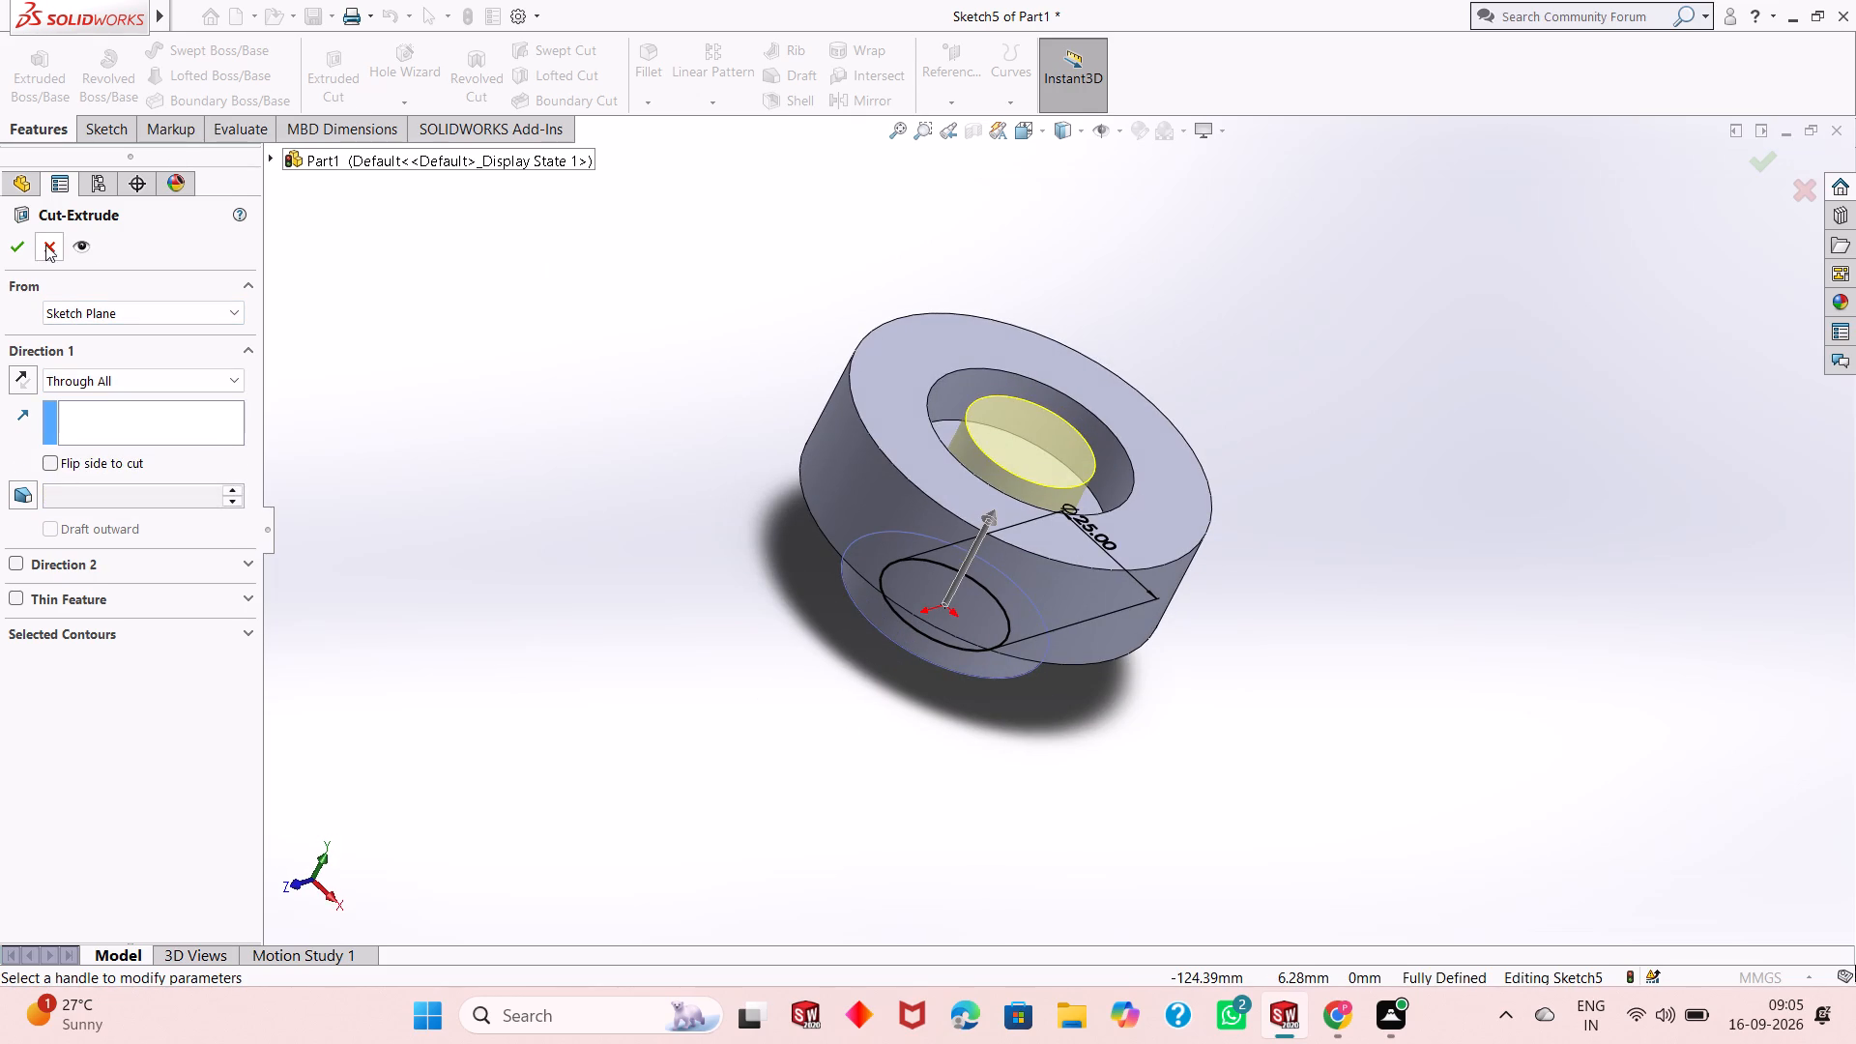
left_click(25, 248)
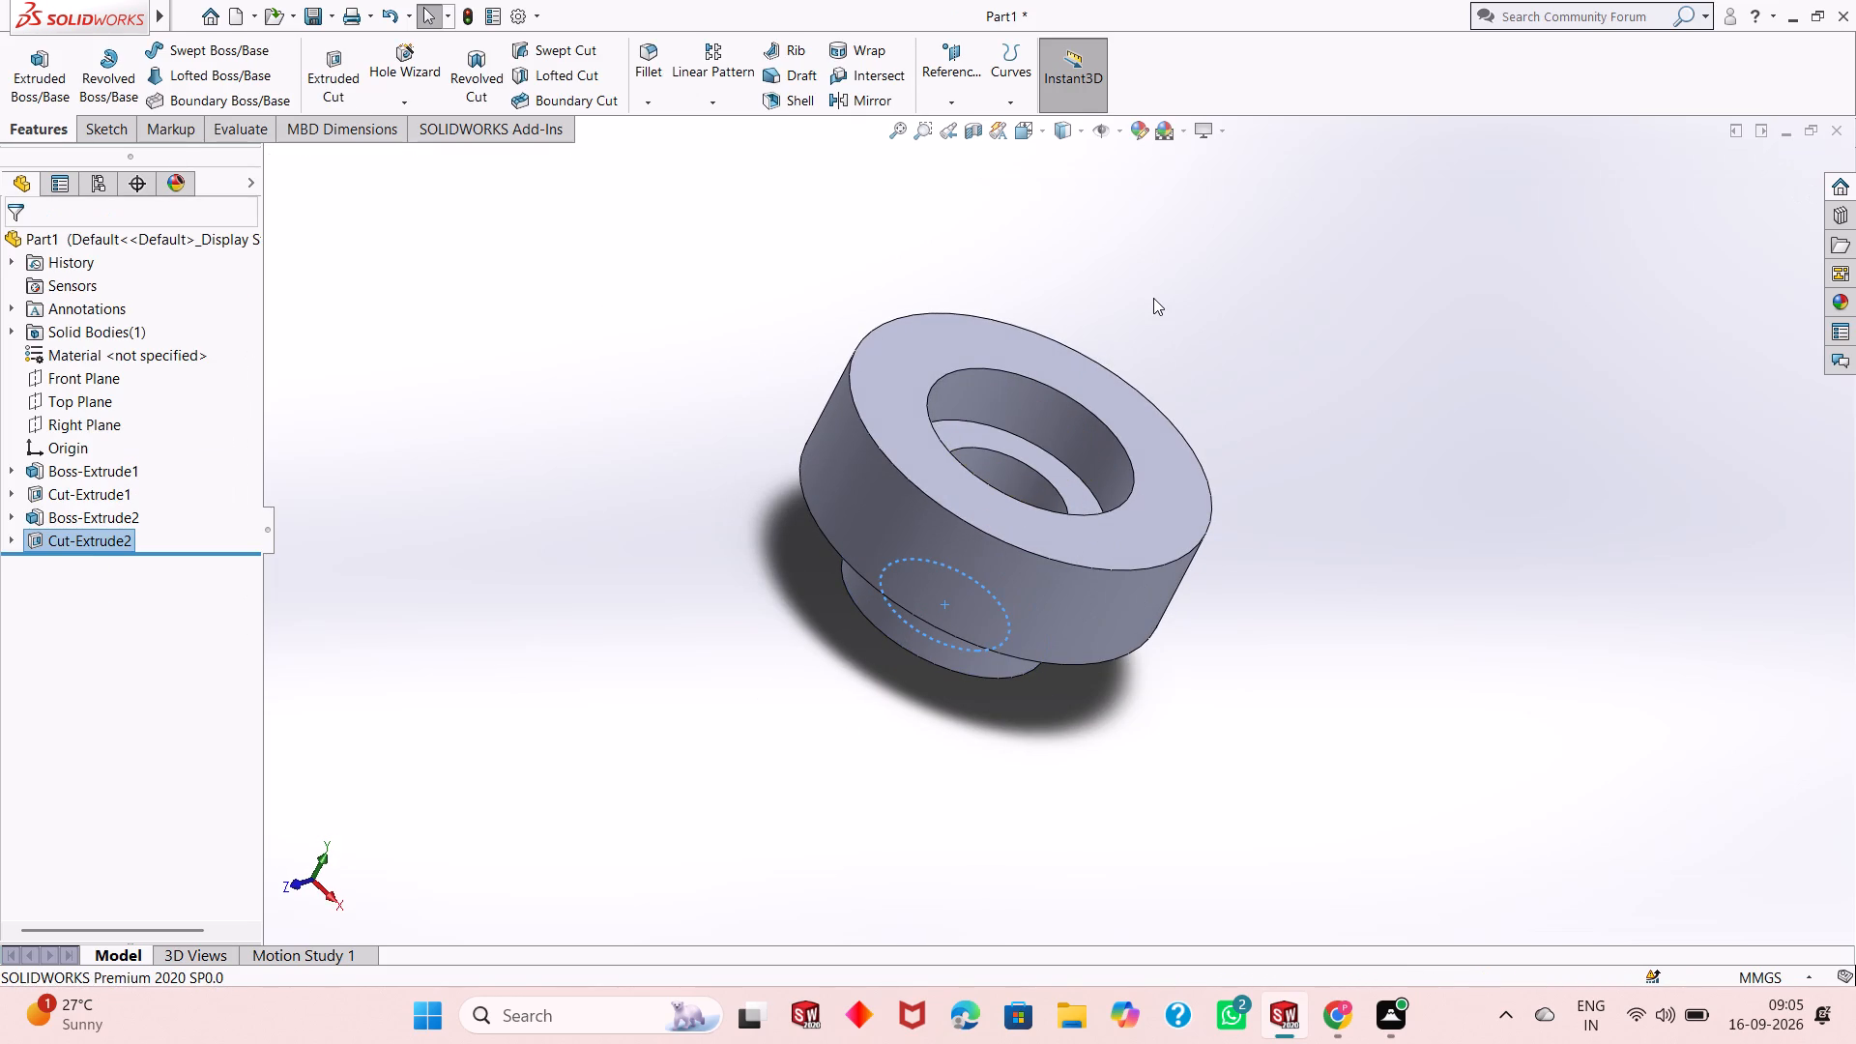
Examine the part from all sides, checking the through hole, the pocket and the boss.
middle_click_drag(1153, 298, 1284, 225)
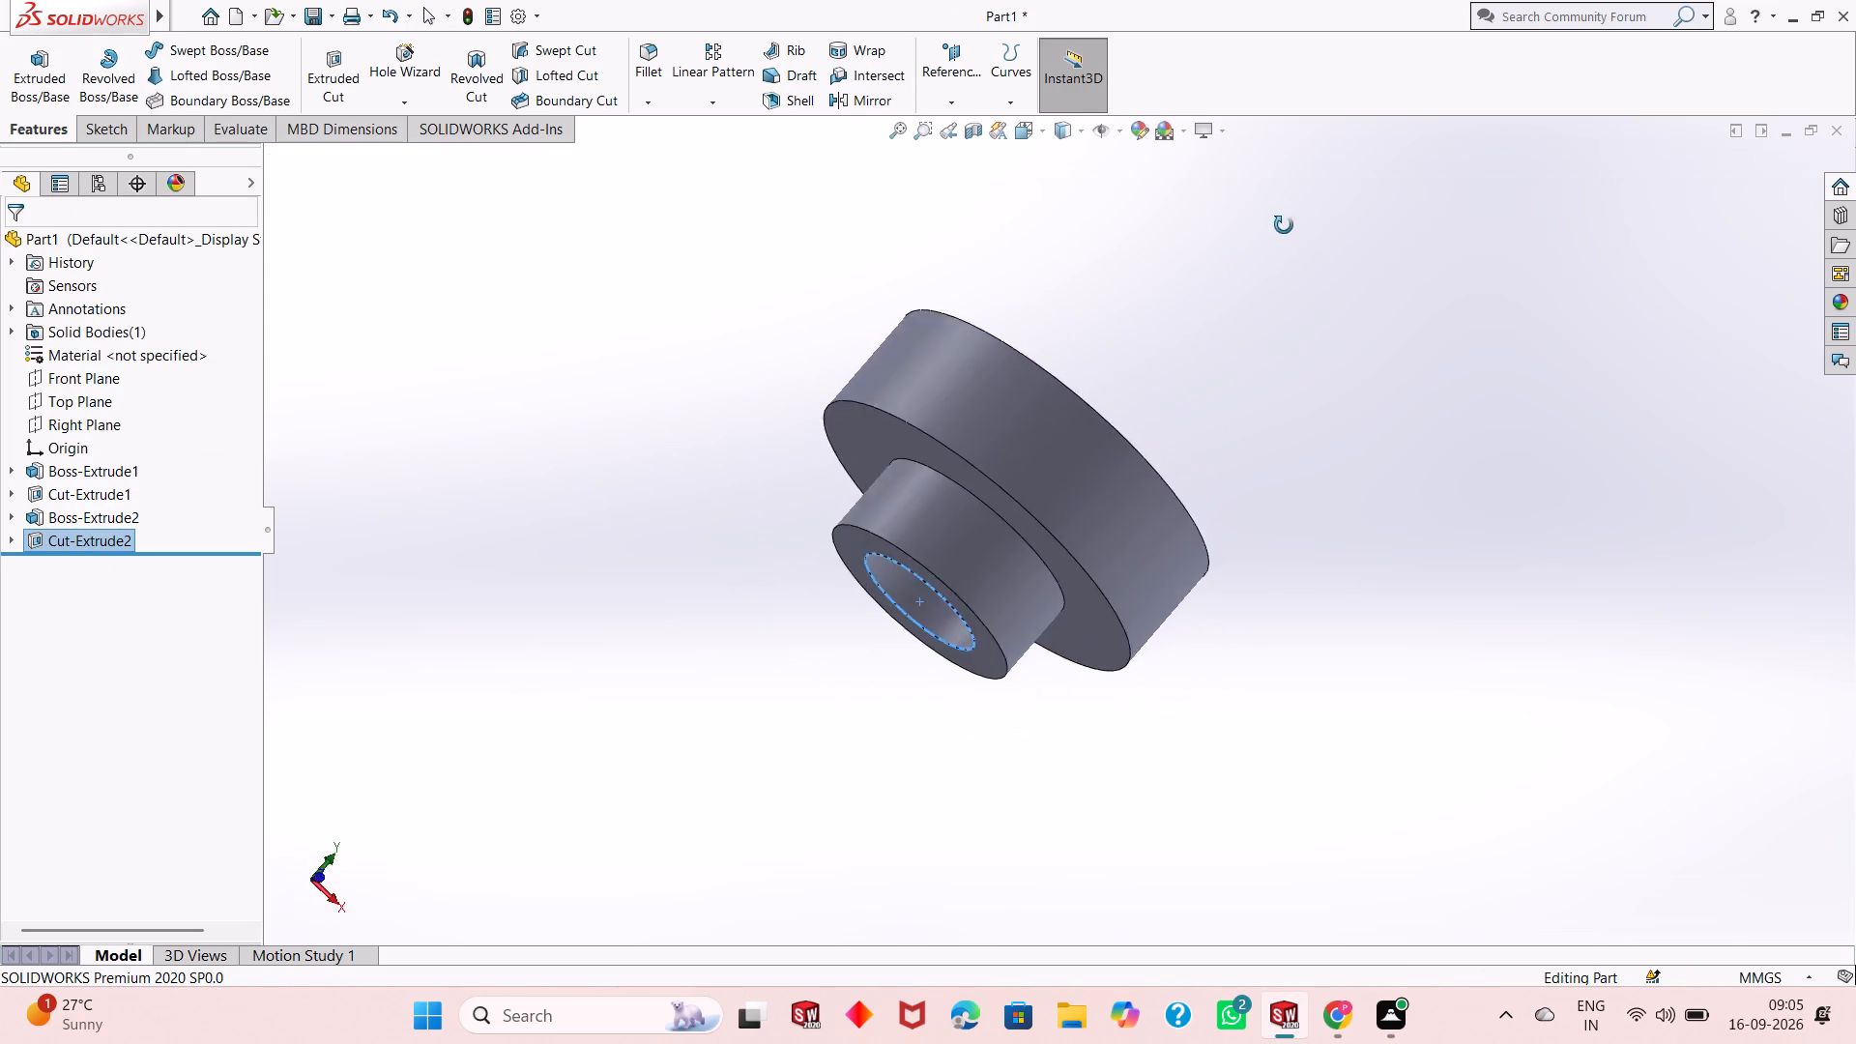
middle_click_drag(1284, 225, 1336, 169)
left_click(1341, 357)
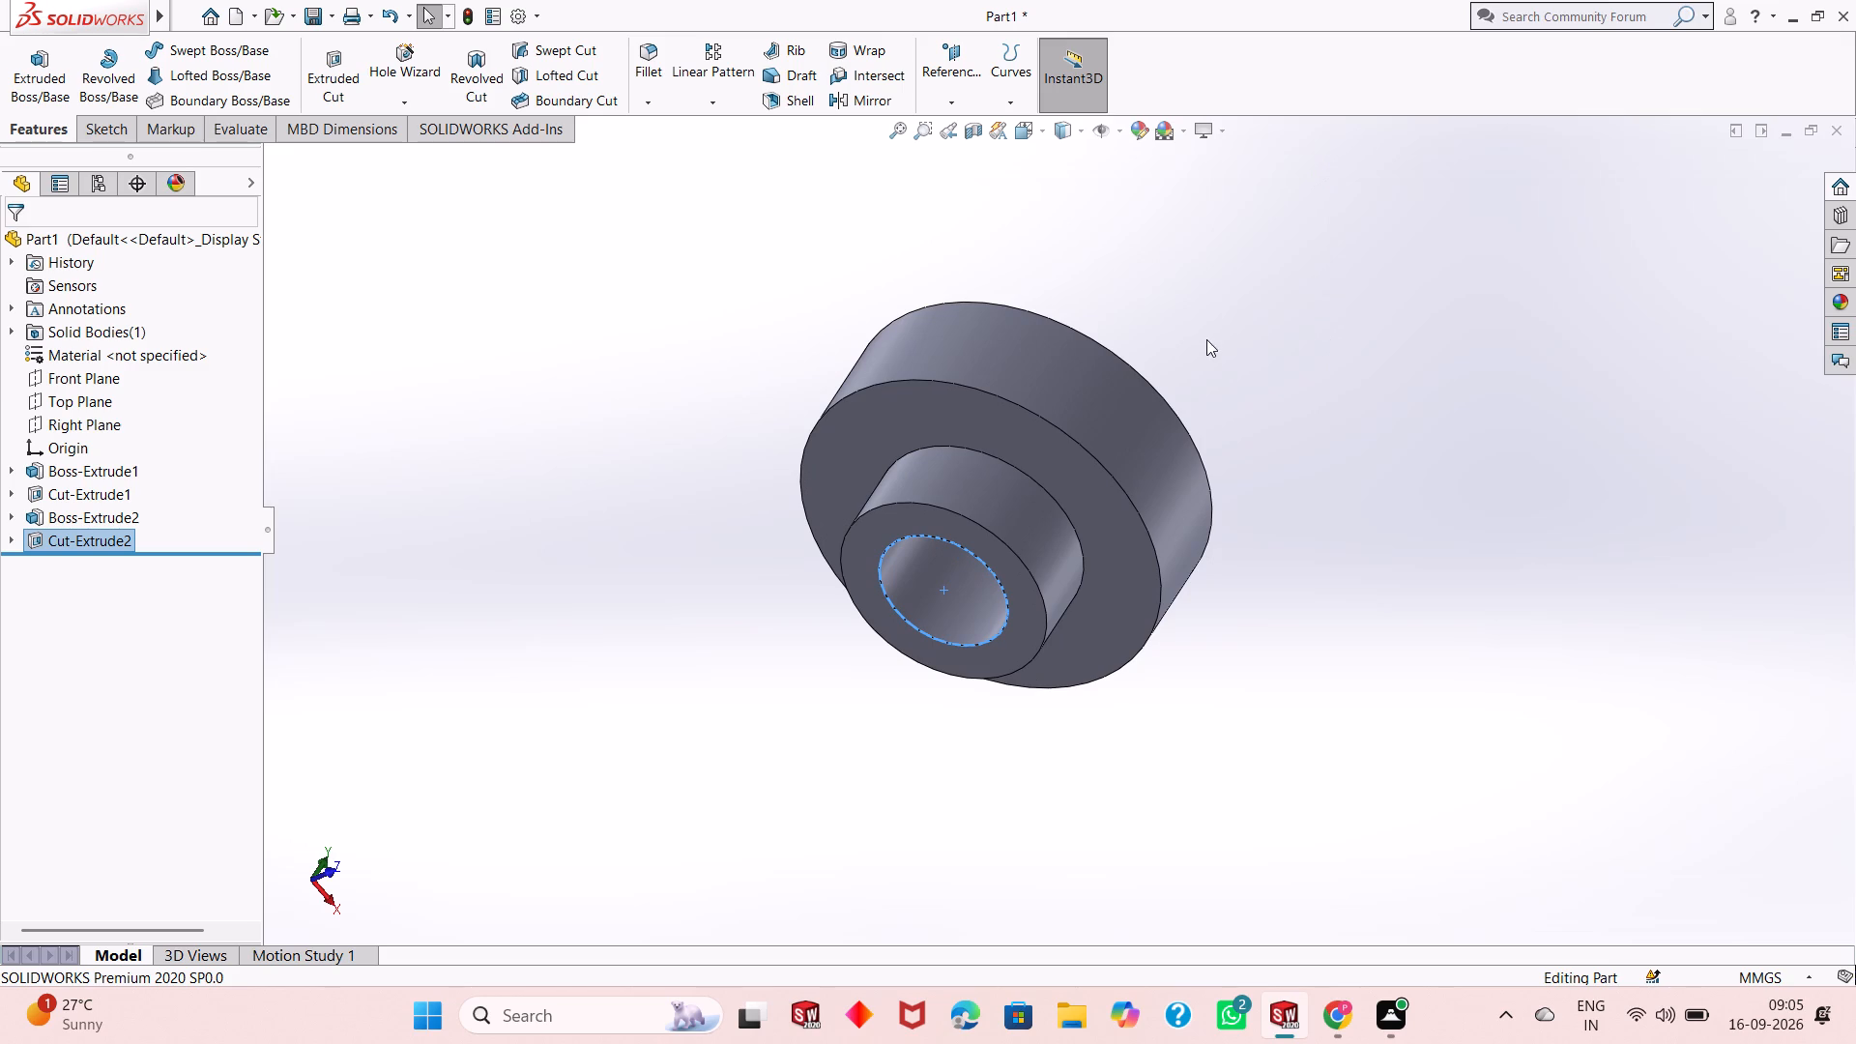
middle_click_drag(1203, 339, 1203, 389)
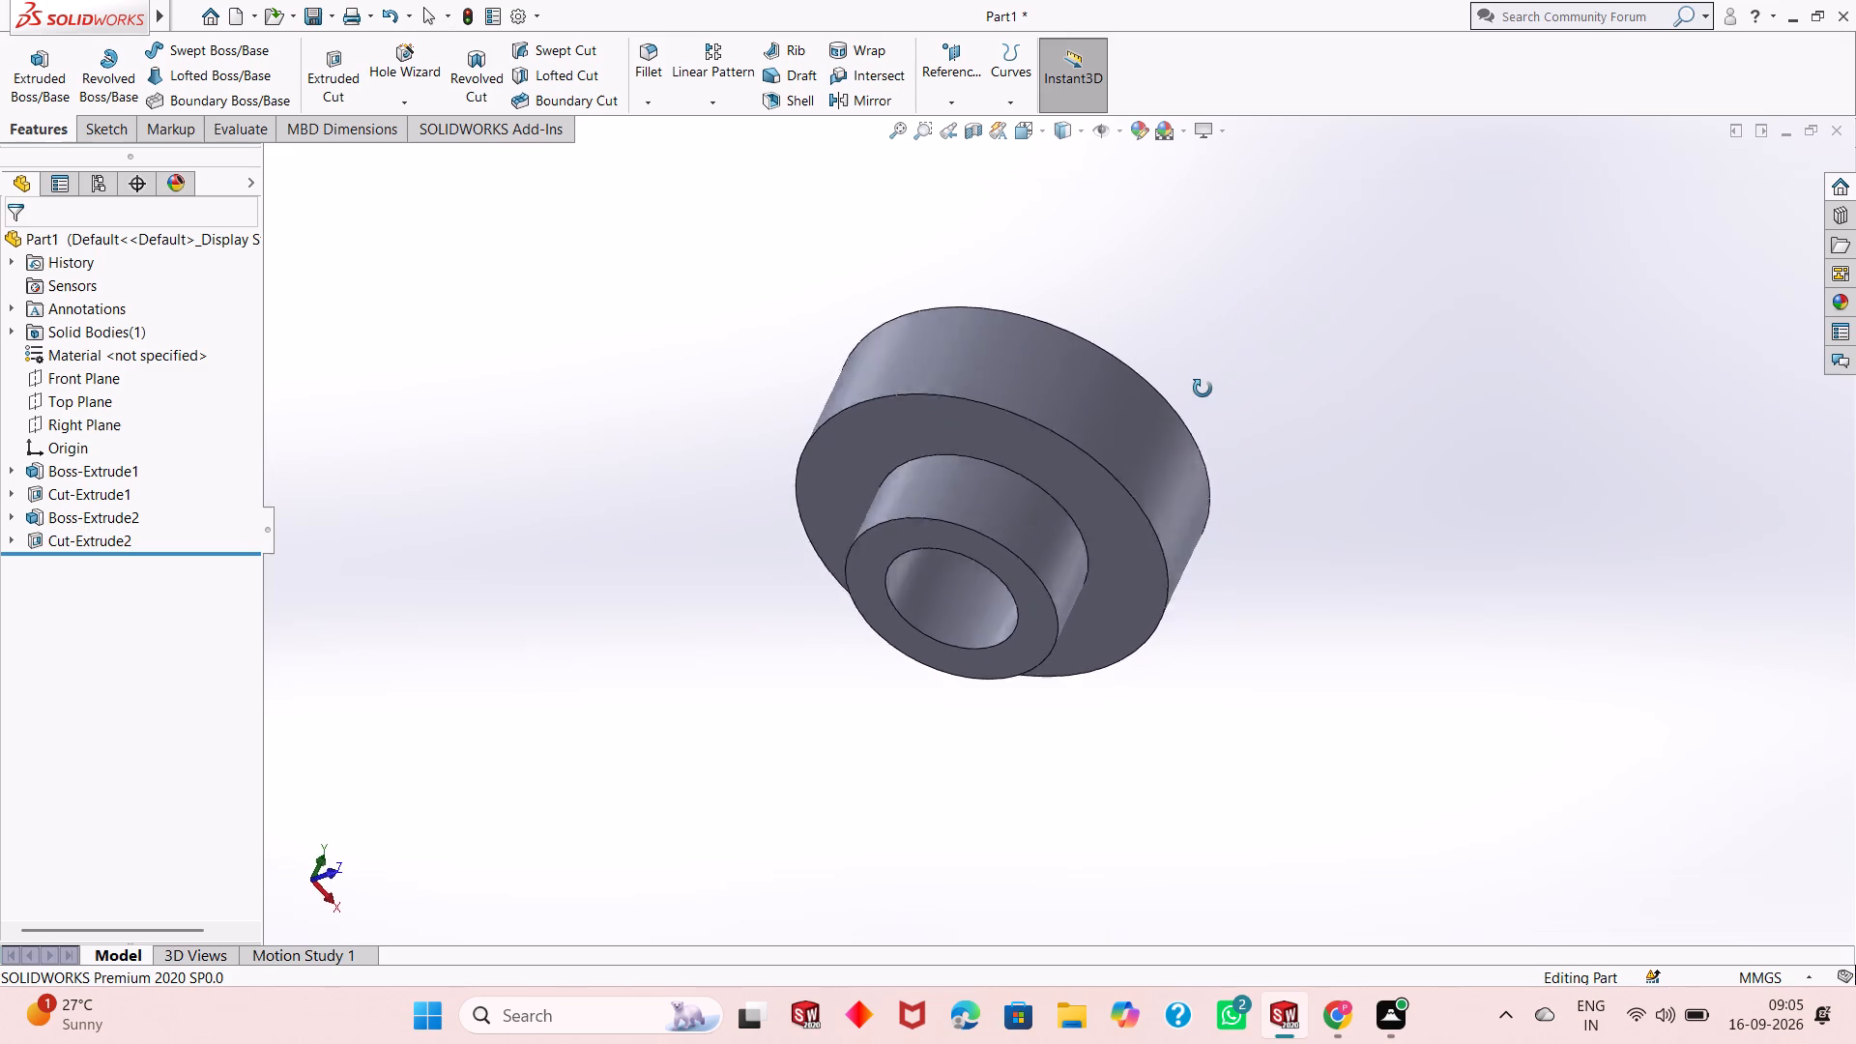
middle_click_drag(1203, 389, 1180, 432)
scroll(1180, 432, "up", 1)
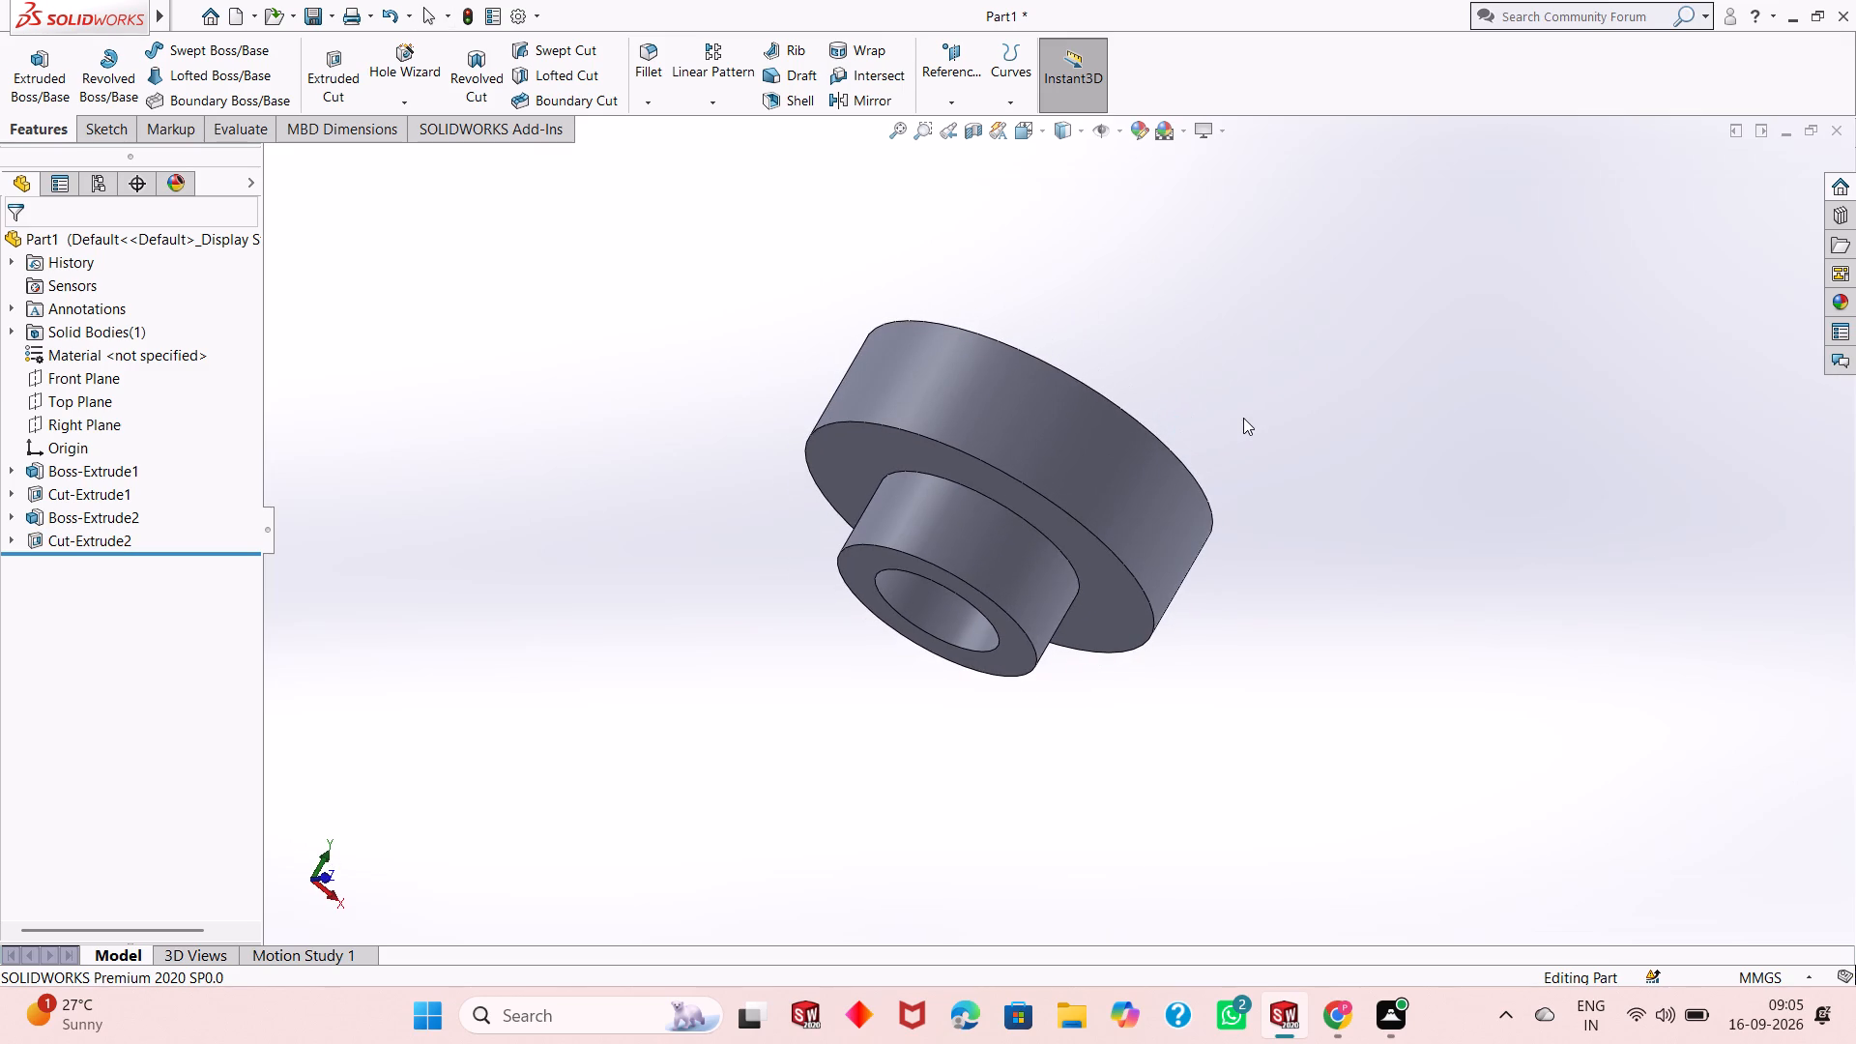
middle_click_drag(1243, 418, 1169, 443)
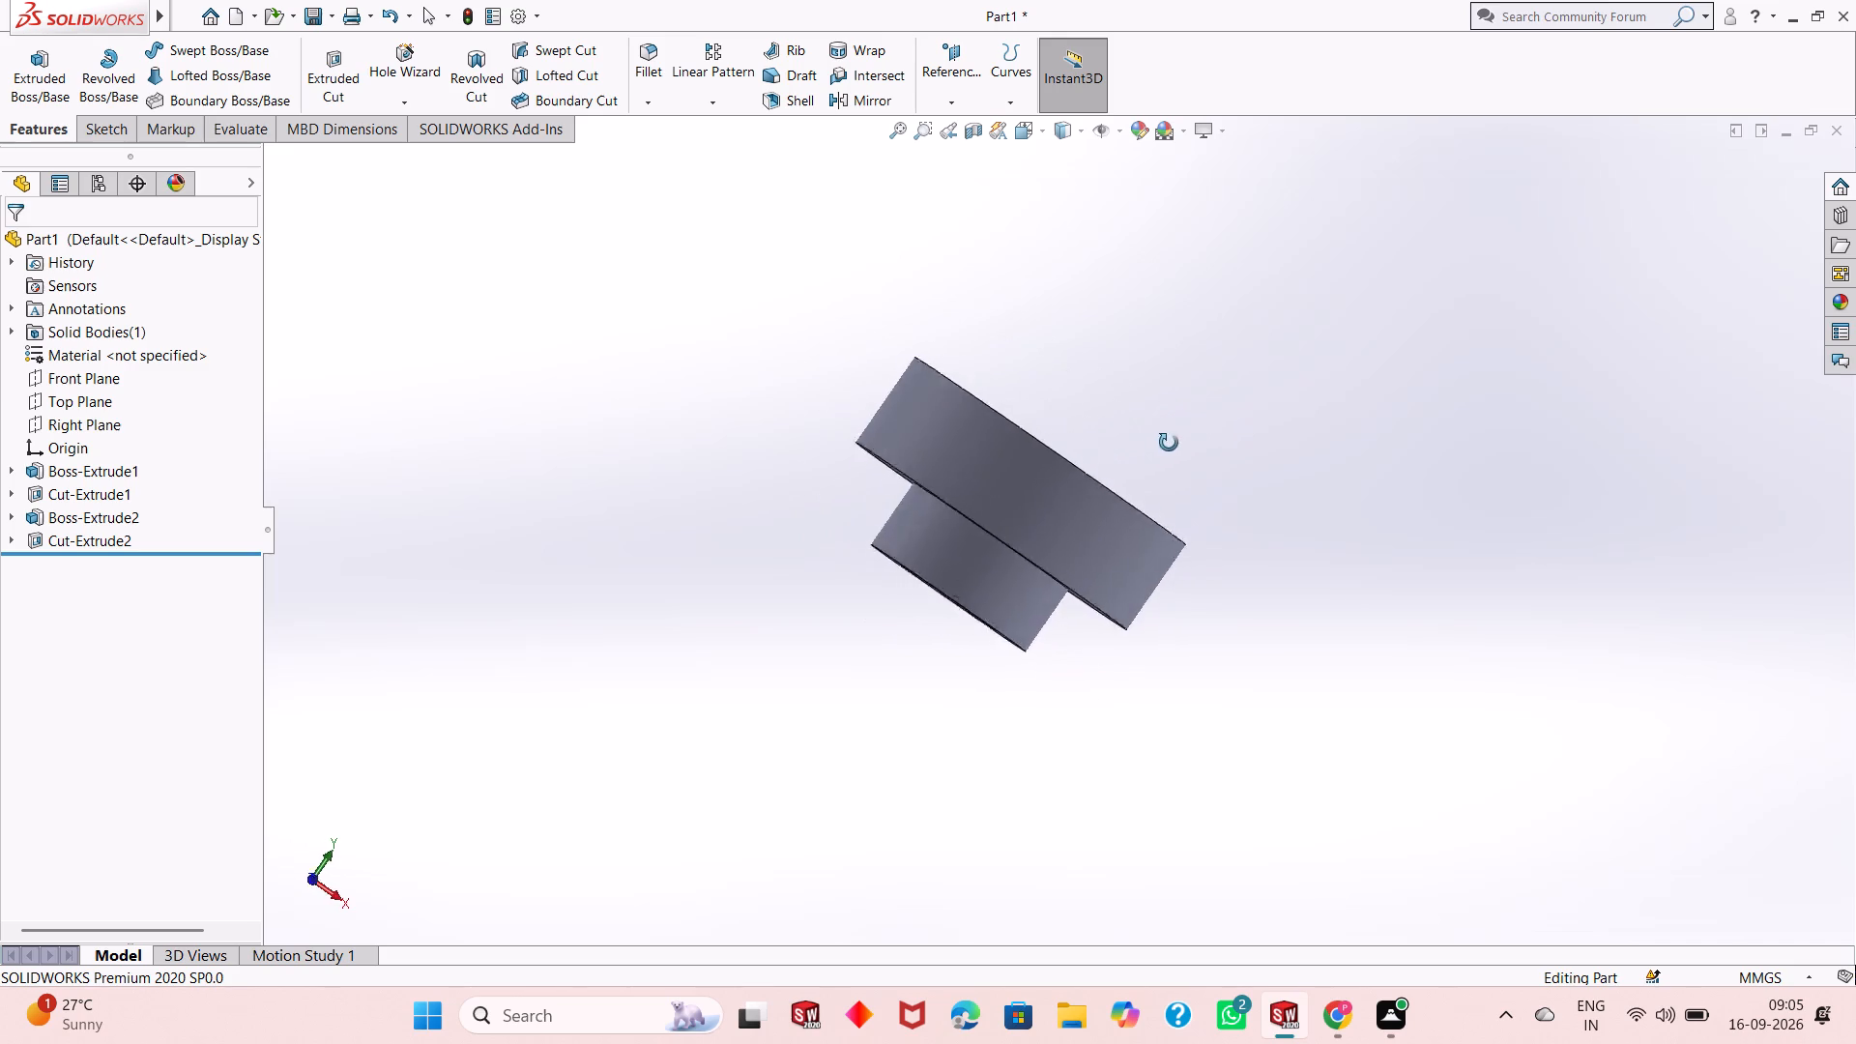
middle_click_drag(1169, 443, 1035, 386)
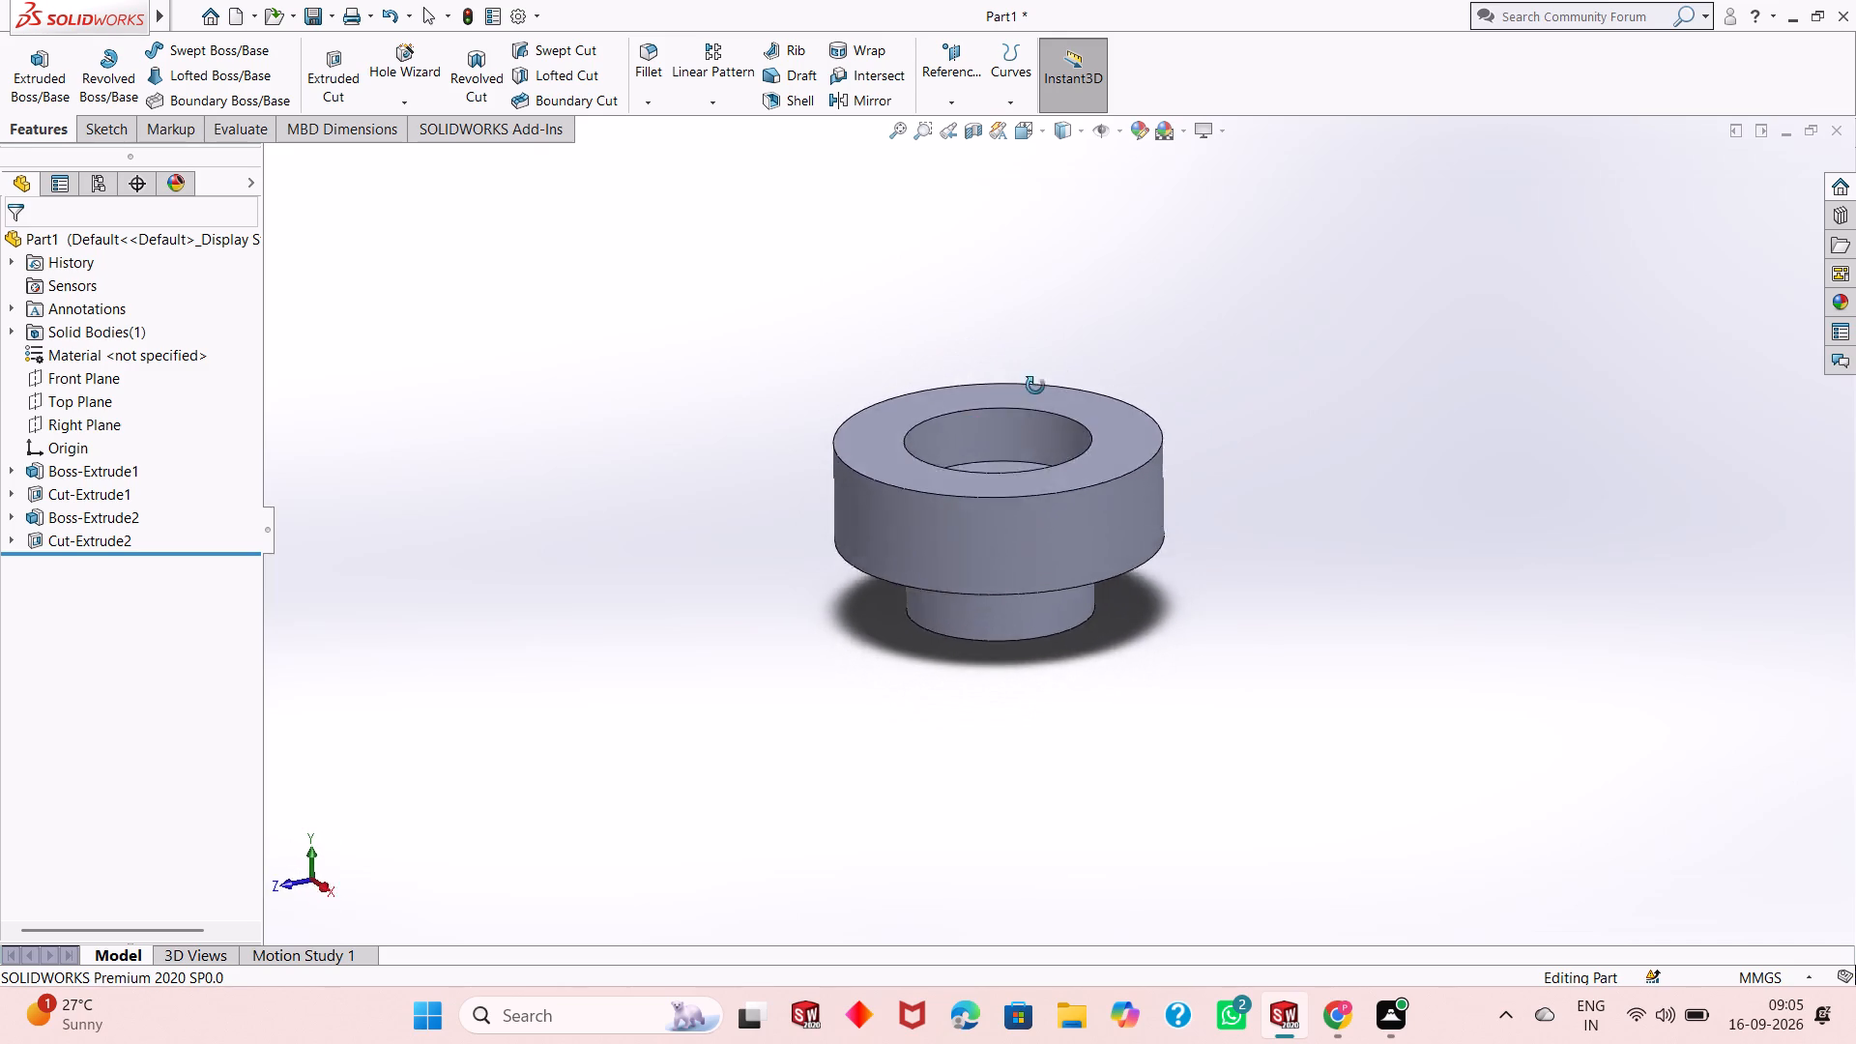
middle_click_drag(1035, 386, 1103, 330)
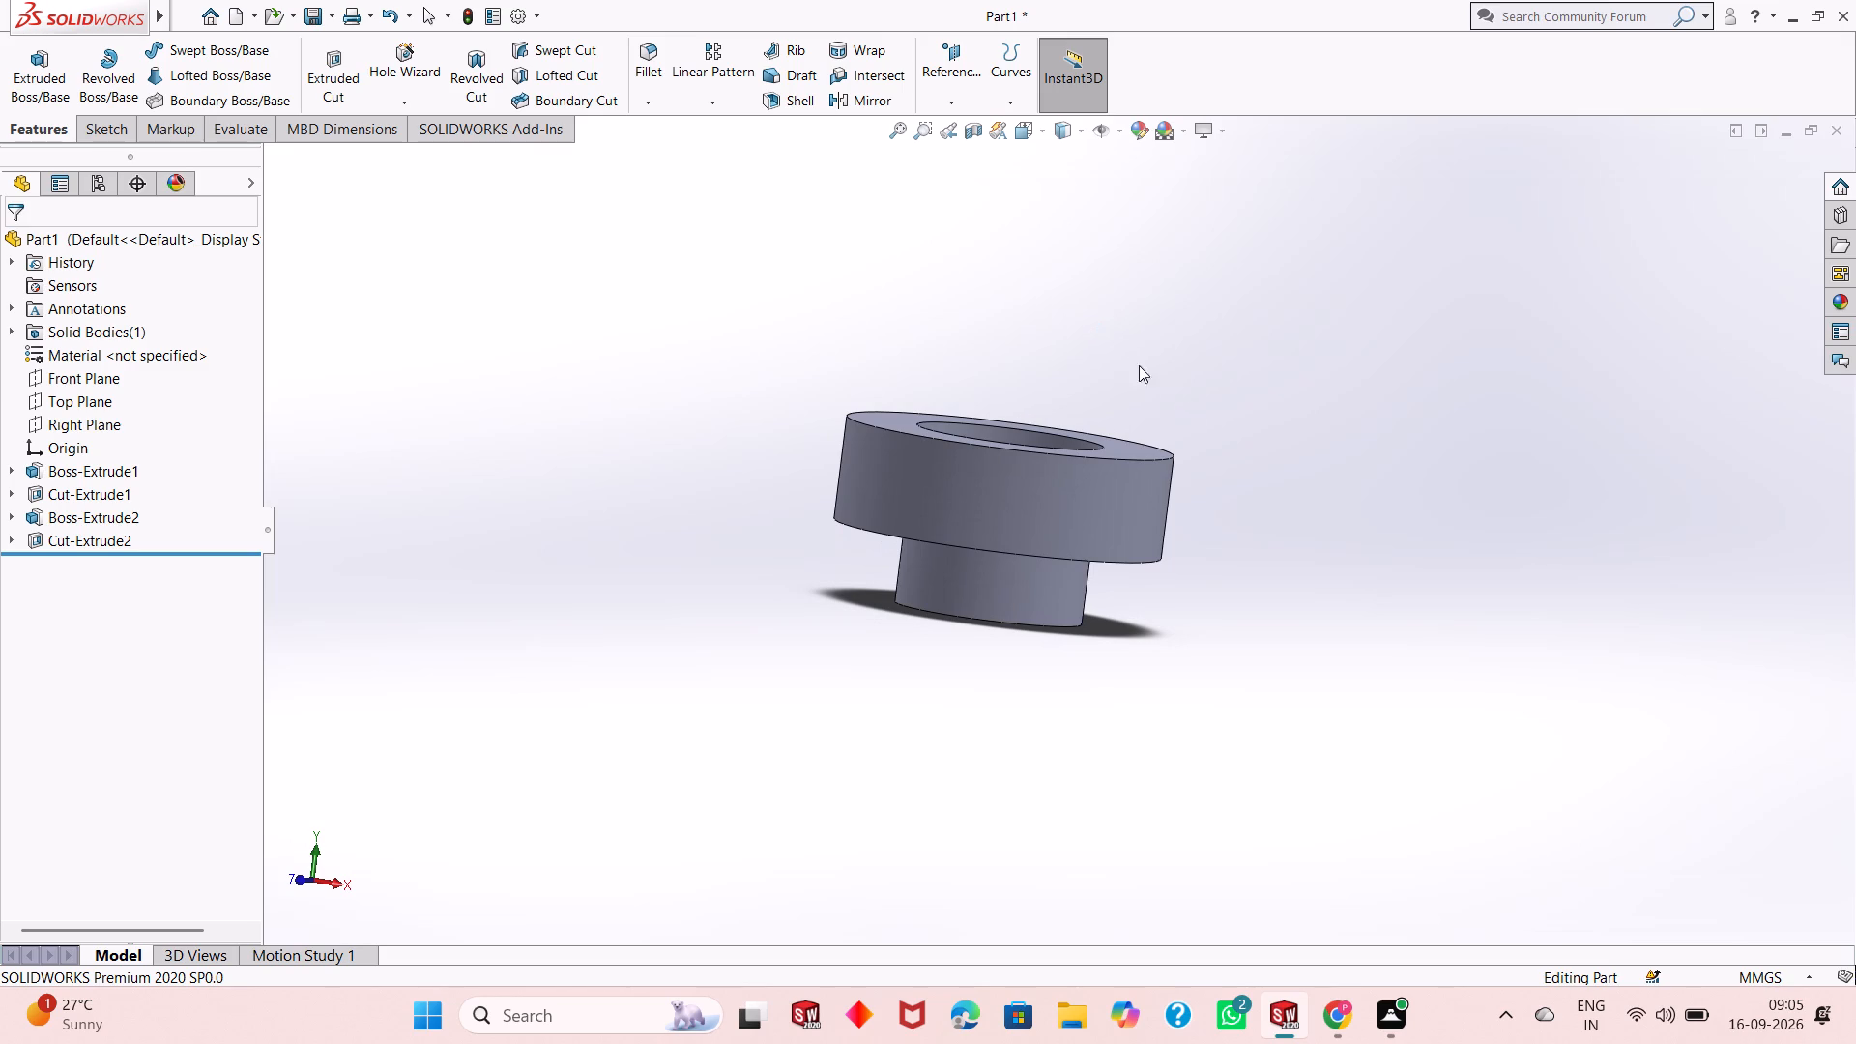
middle_click_drag(1213, 415, 1112, 685)
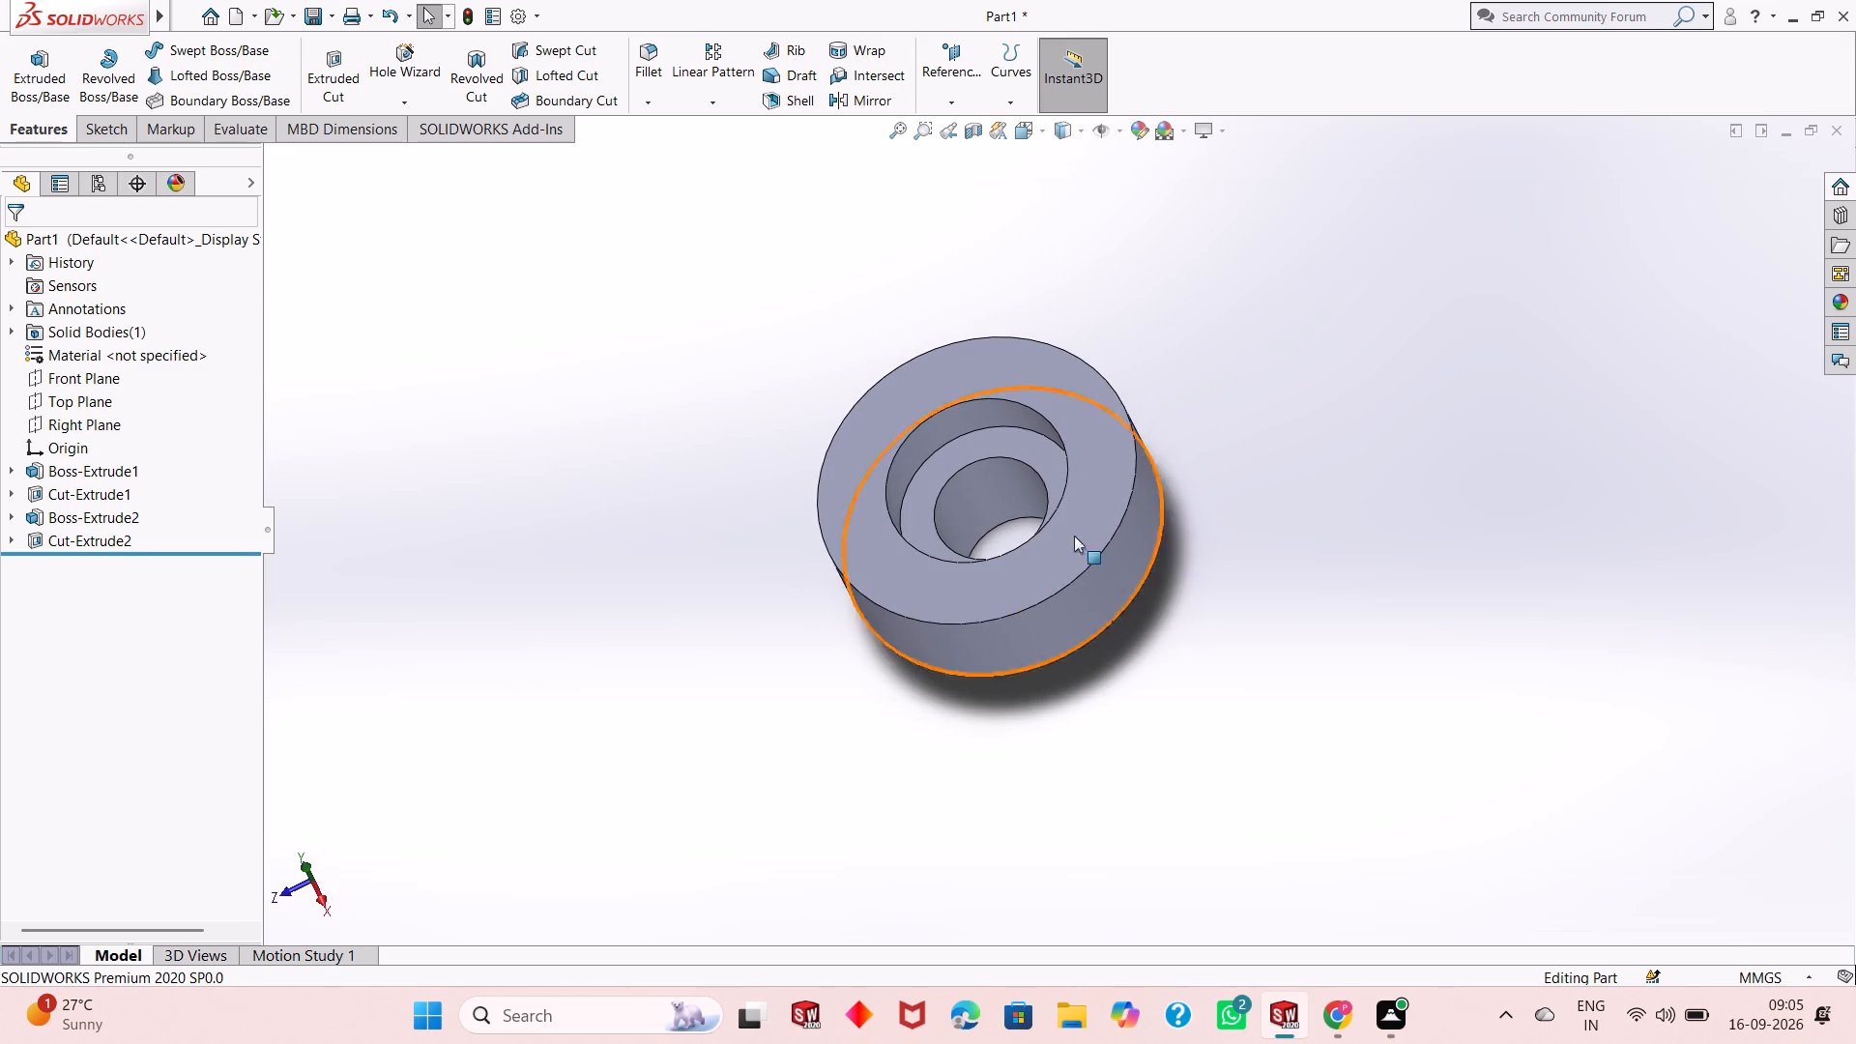
scroll(1047, 490, "down", 5)
scroll(1039, 484, "up", 4)
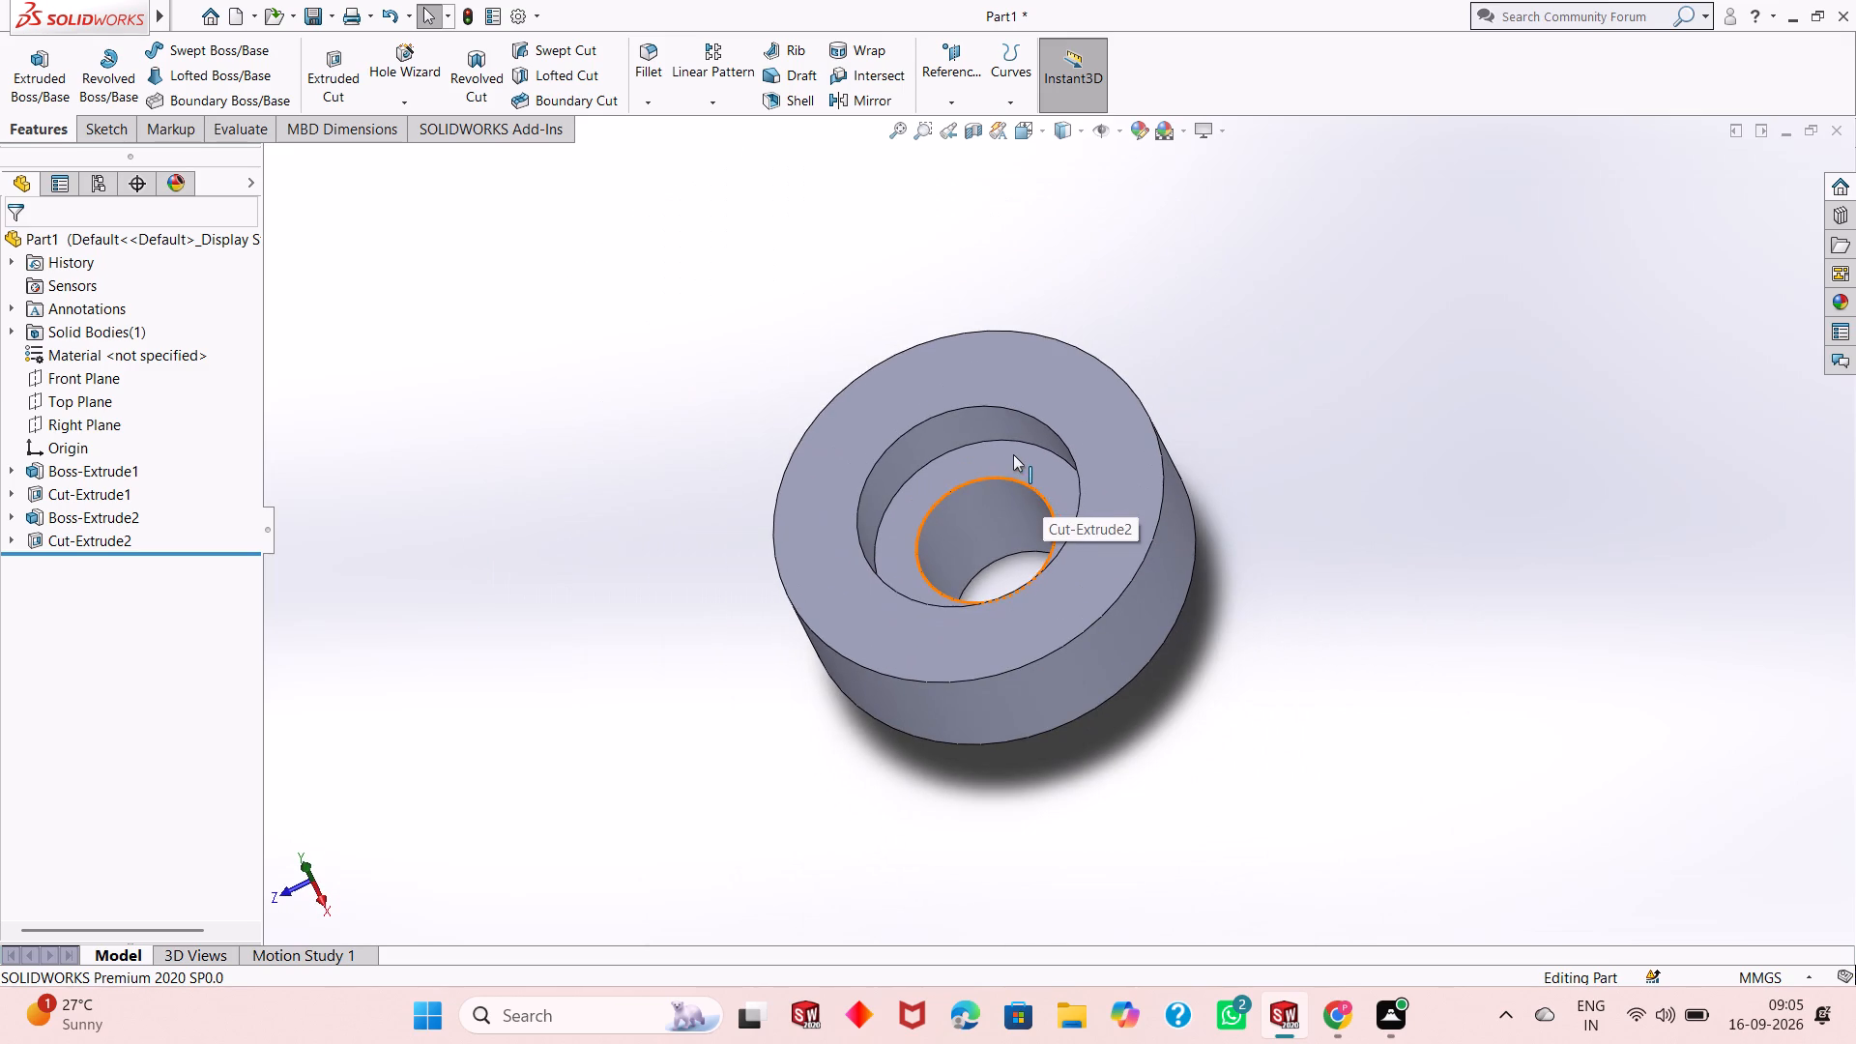
middle_click_drag(967, 378, 1141, 421)
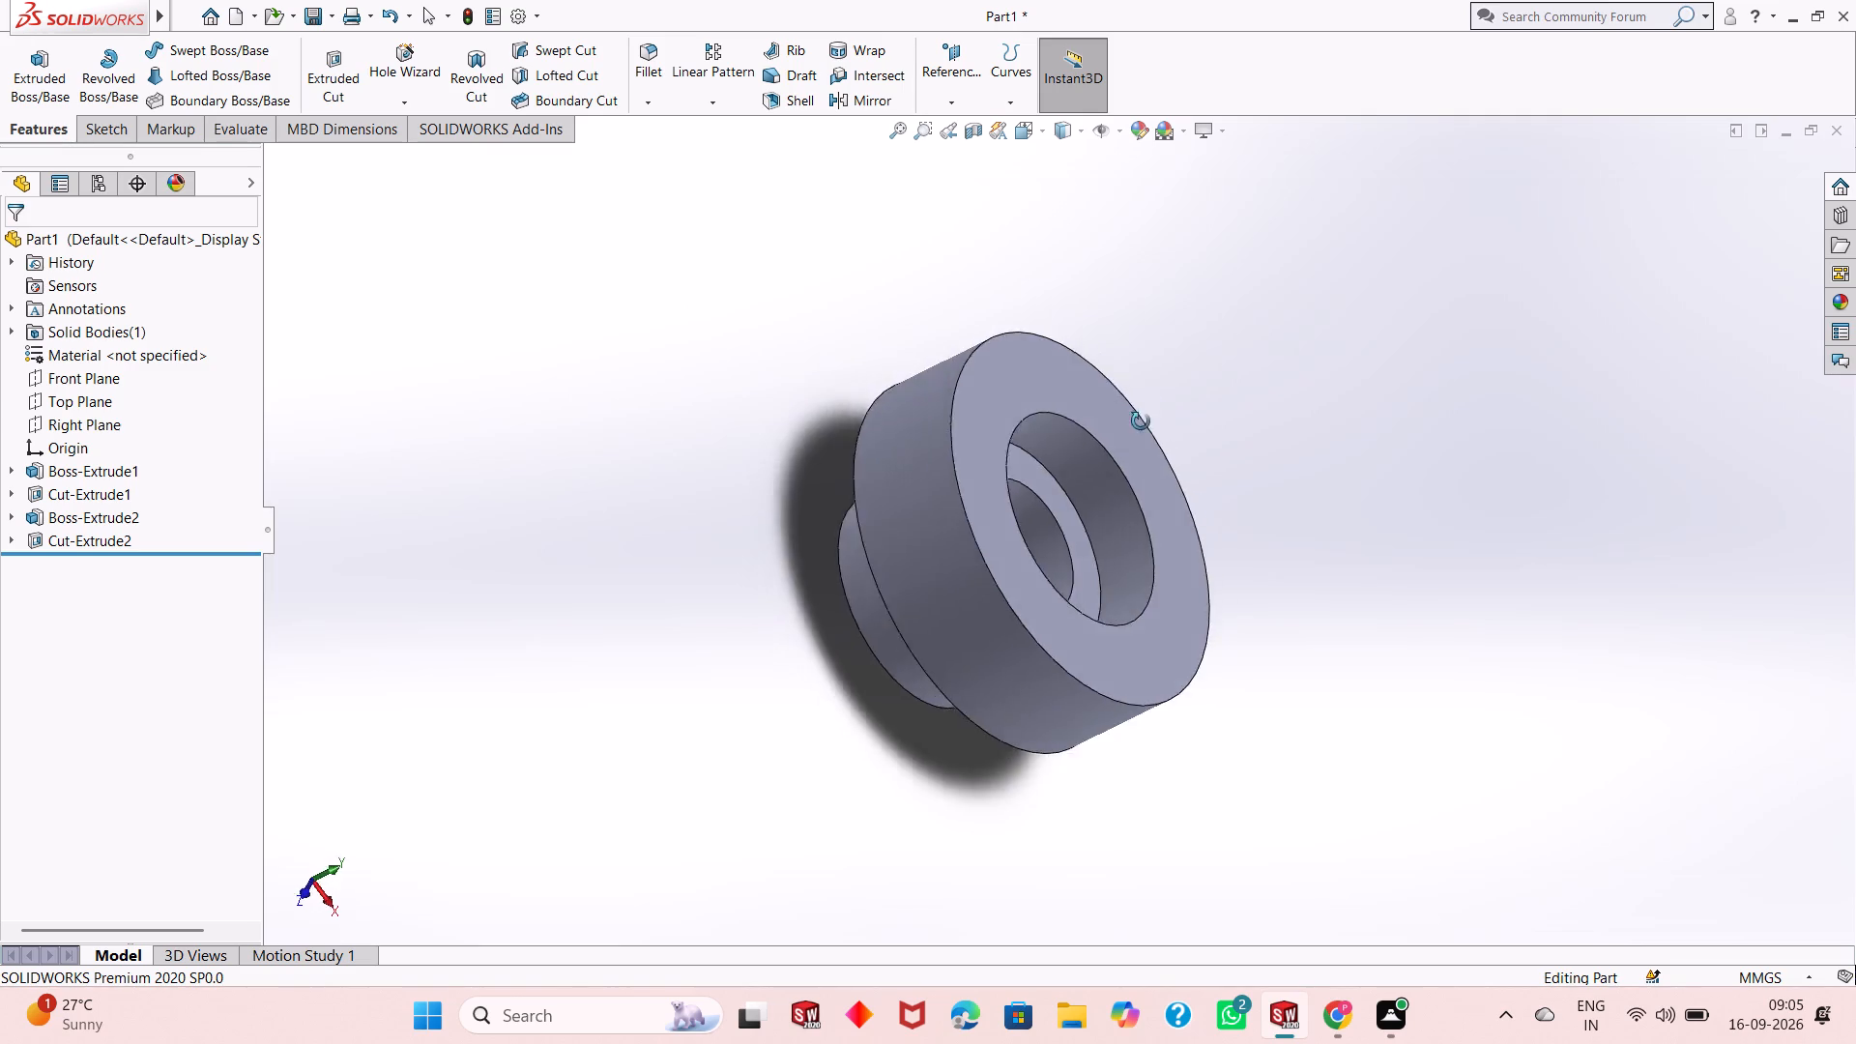
middle_click_drag(1141, 421, 698, 384)
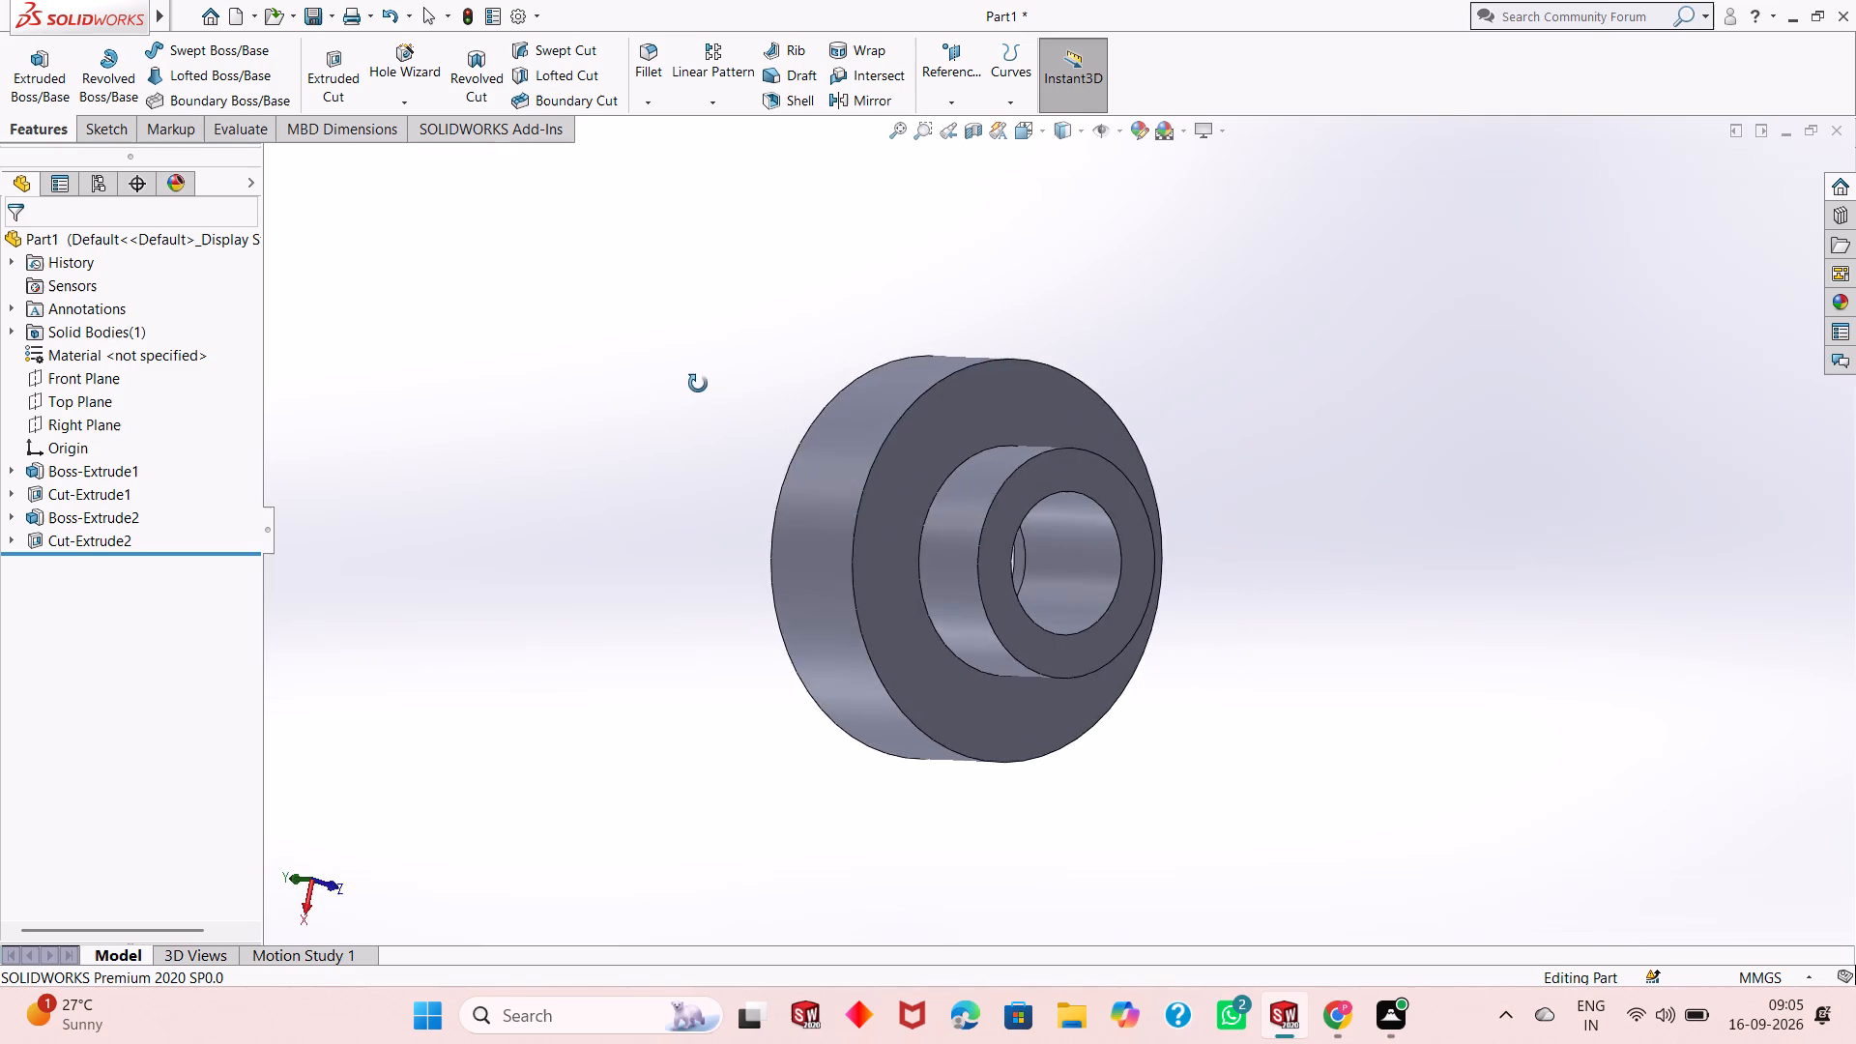
middle_click_drag(698, 384, 1126, 230)
scroll(1143, 502, "down", 1)
middle_click_drag(1143, 505, 1138, 446)
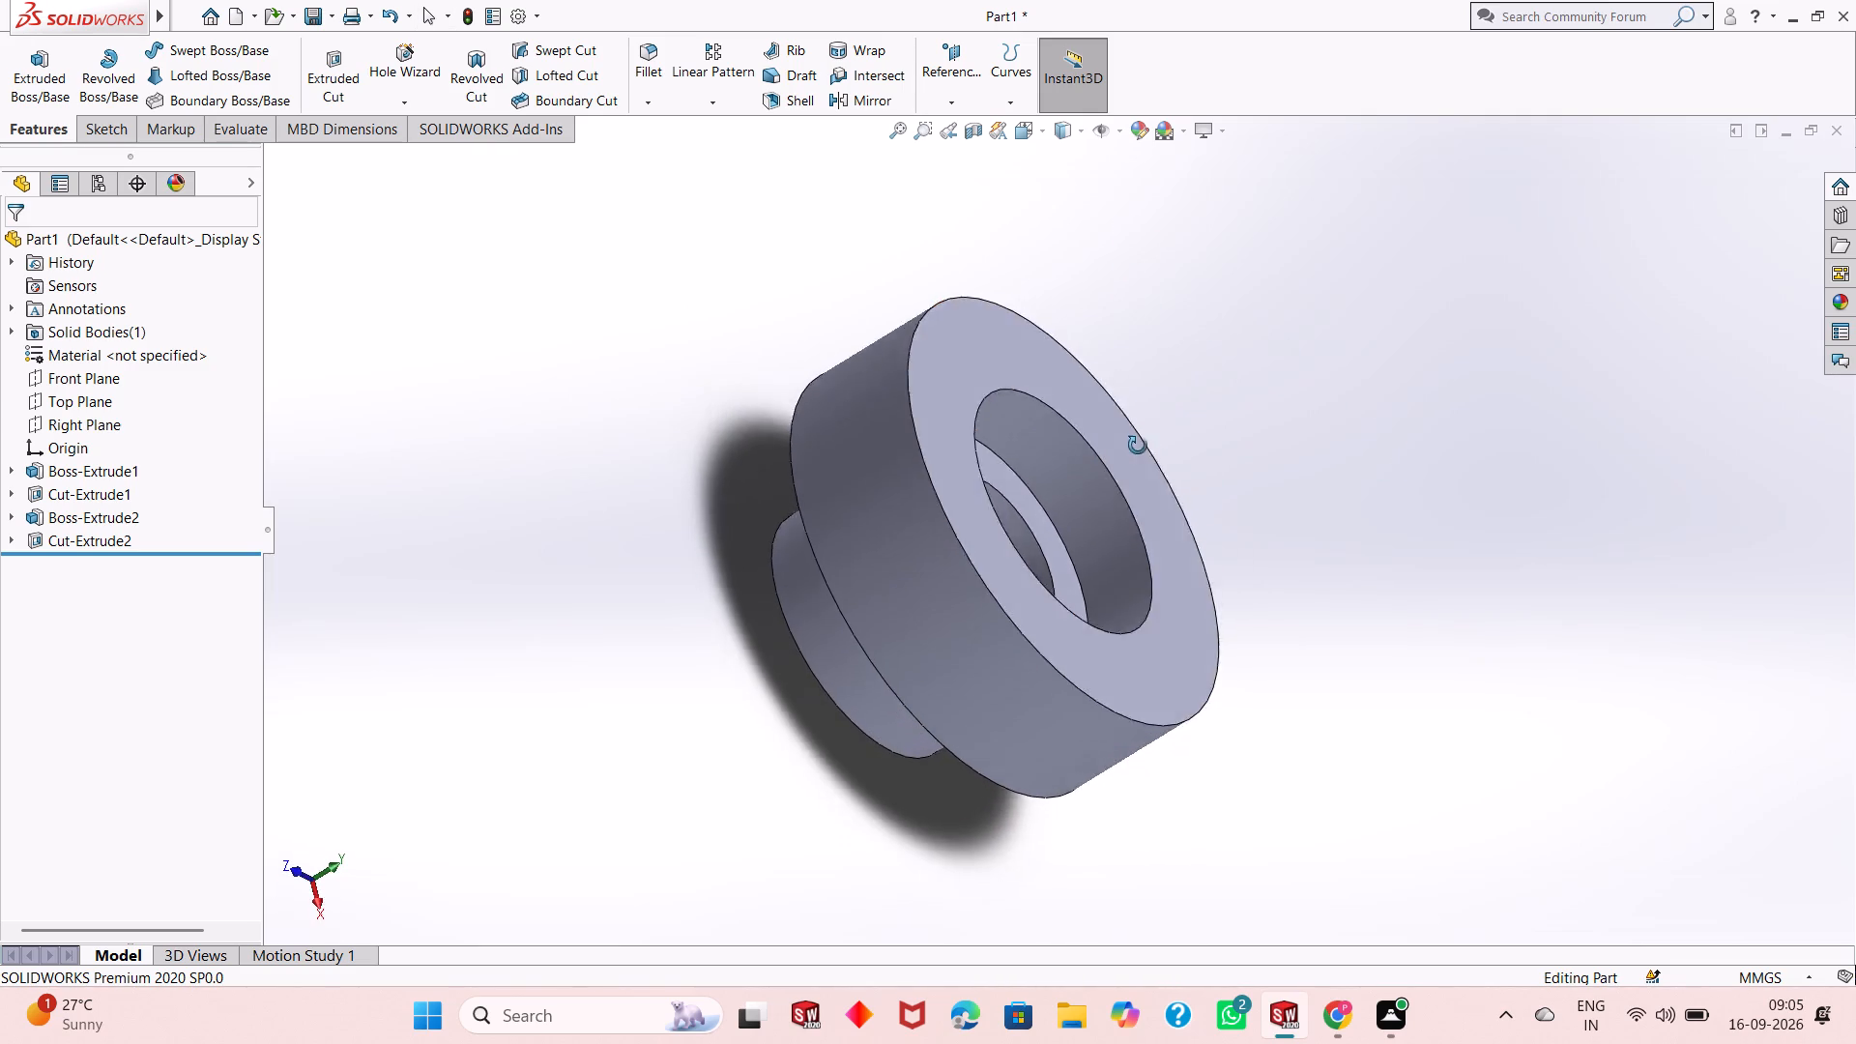
middle_click_drag(1138, 446, 976, 528)
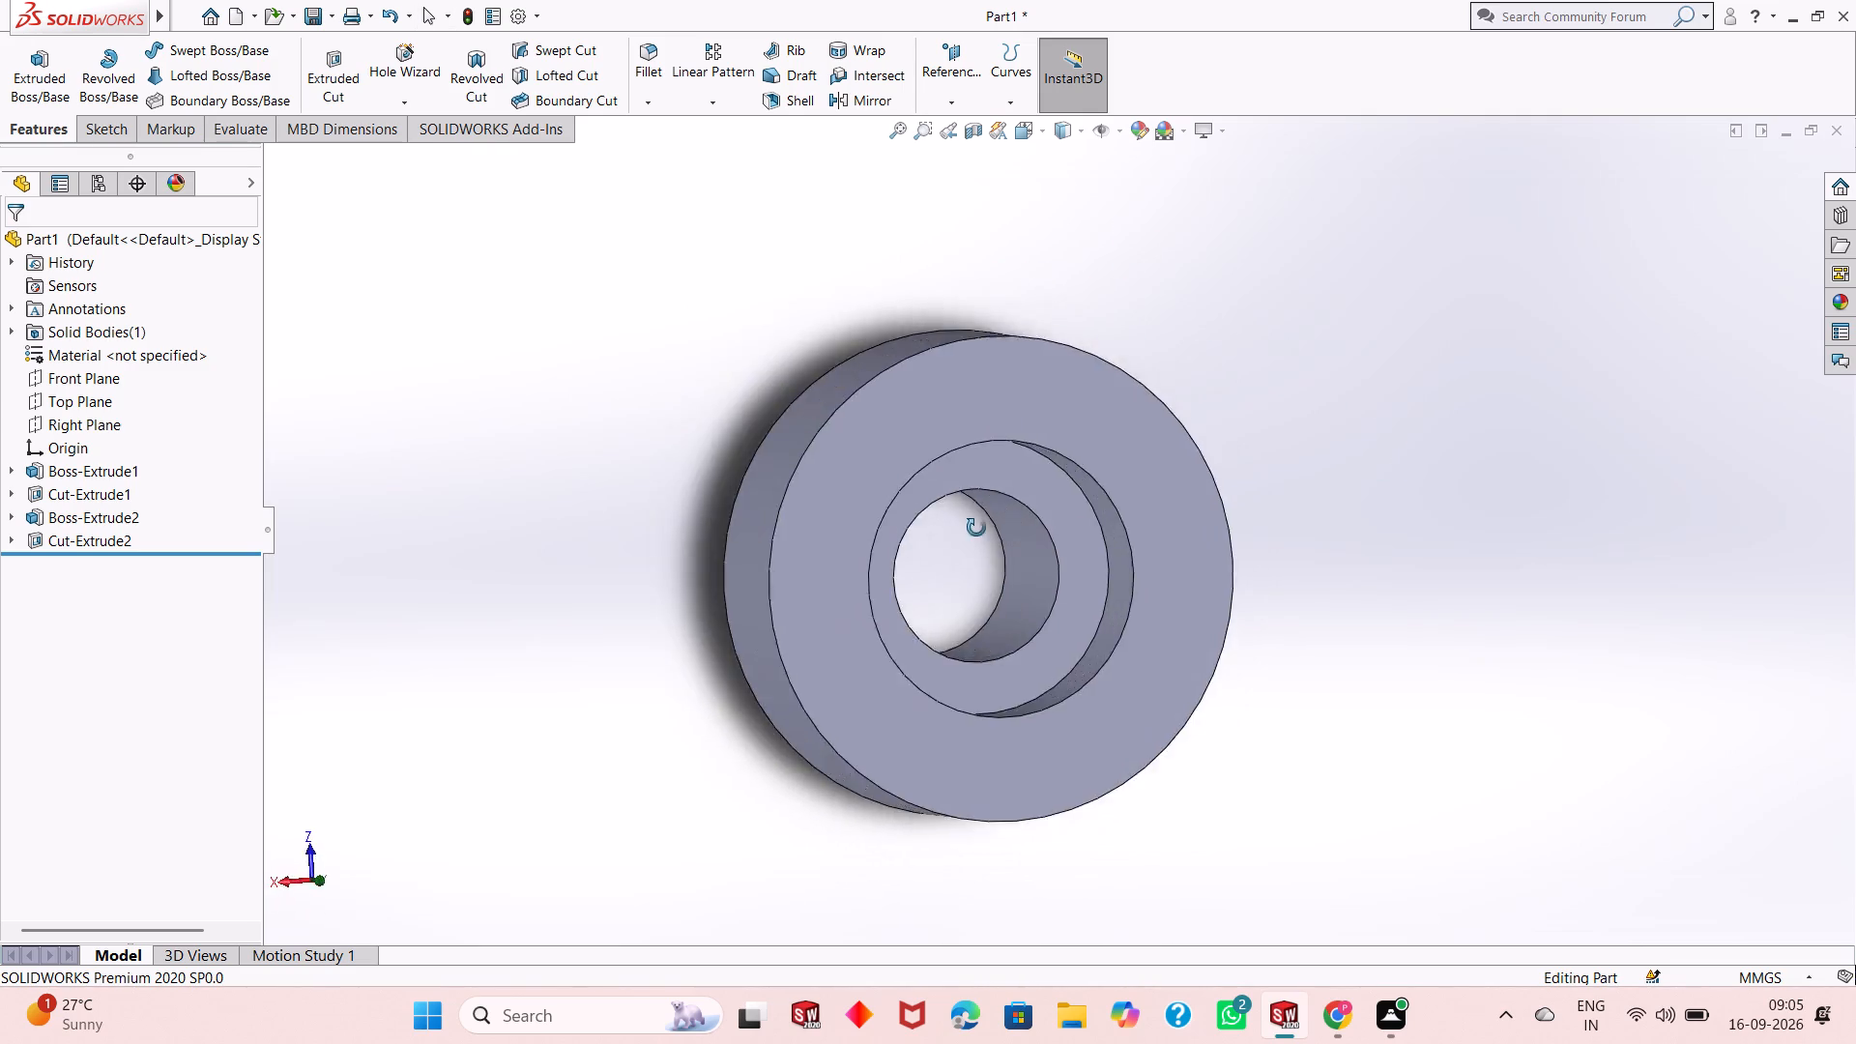
middle_click_drag(976, 528, 1069, 378)
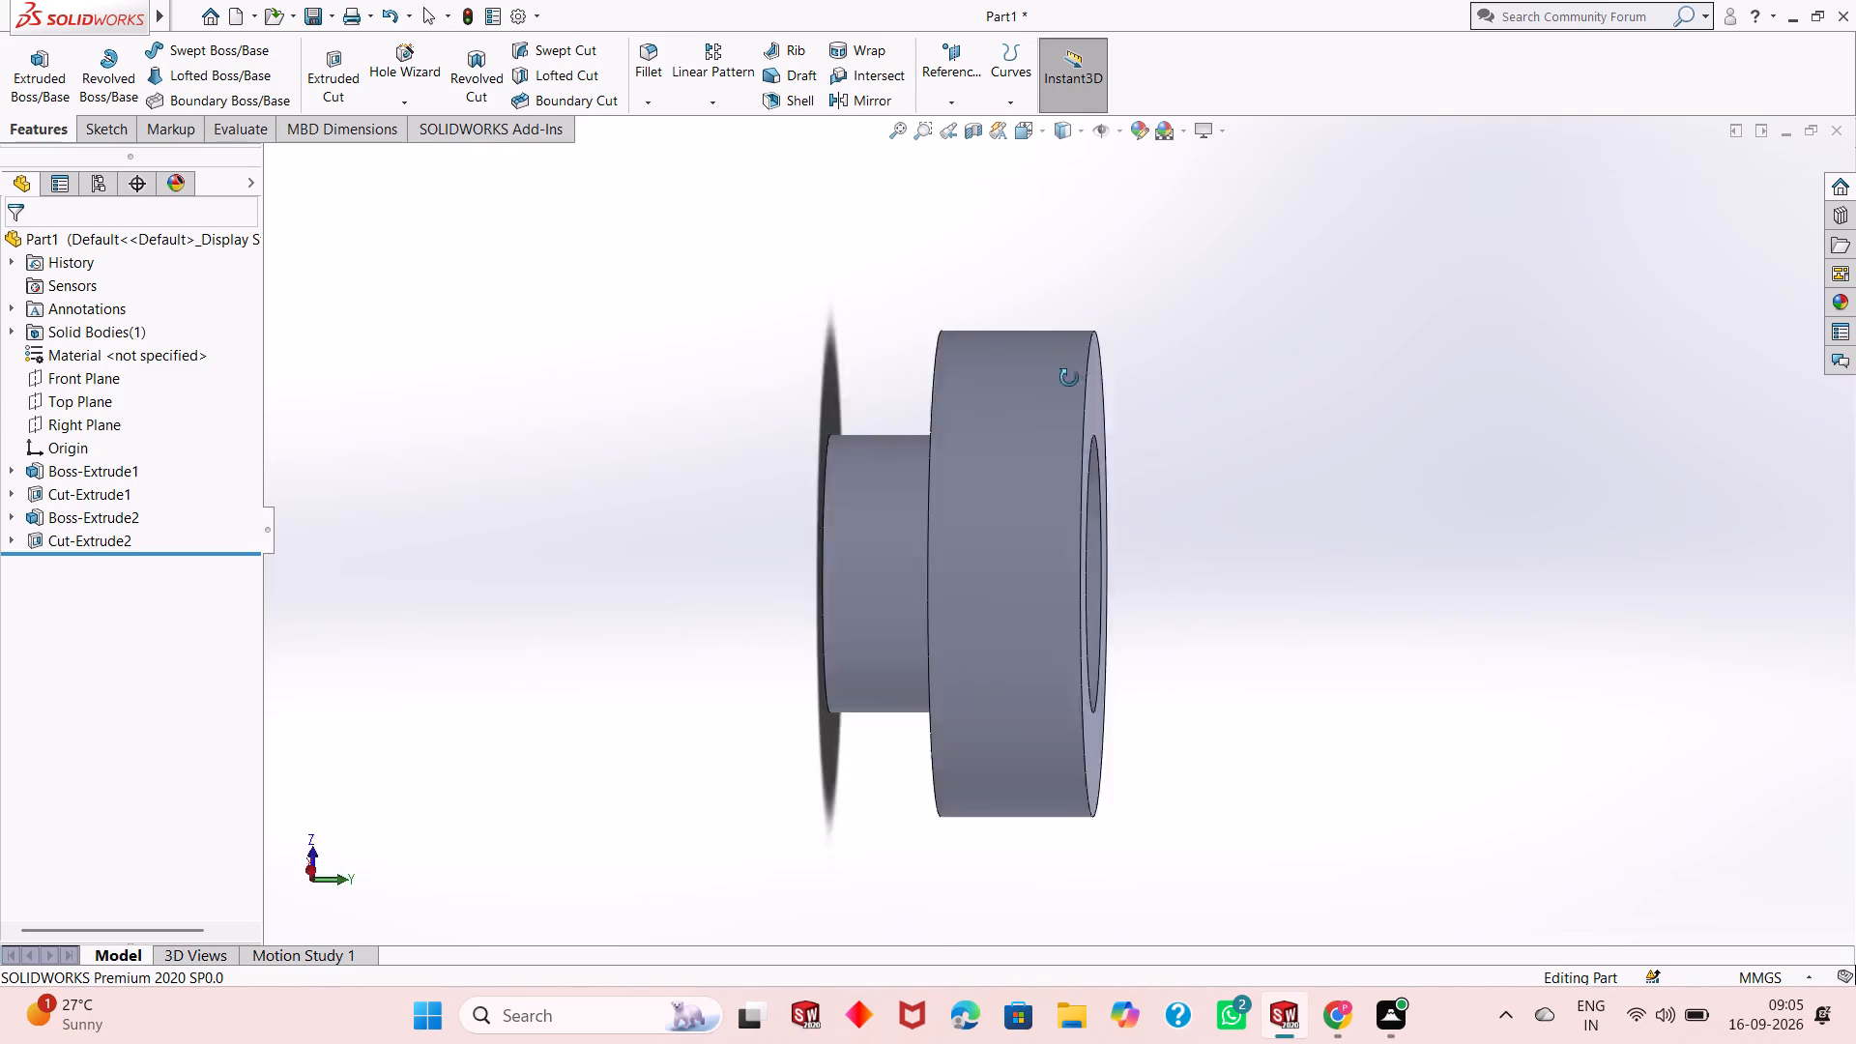
middle_click_drag(1069, 378, 889, 336)
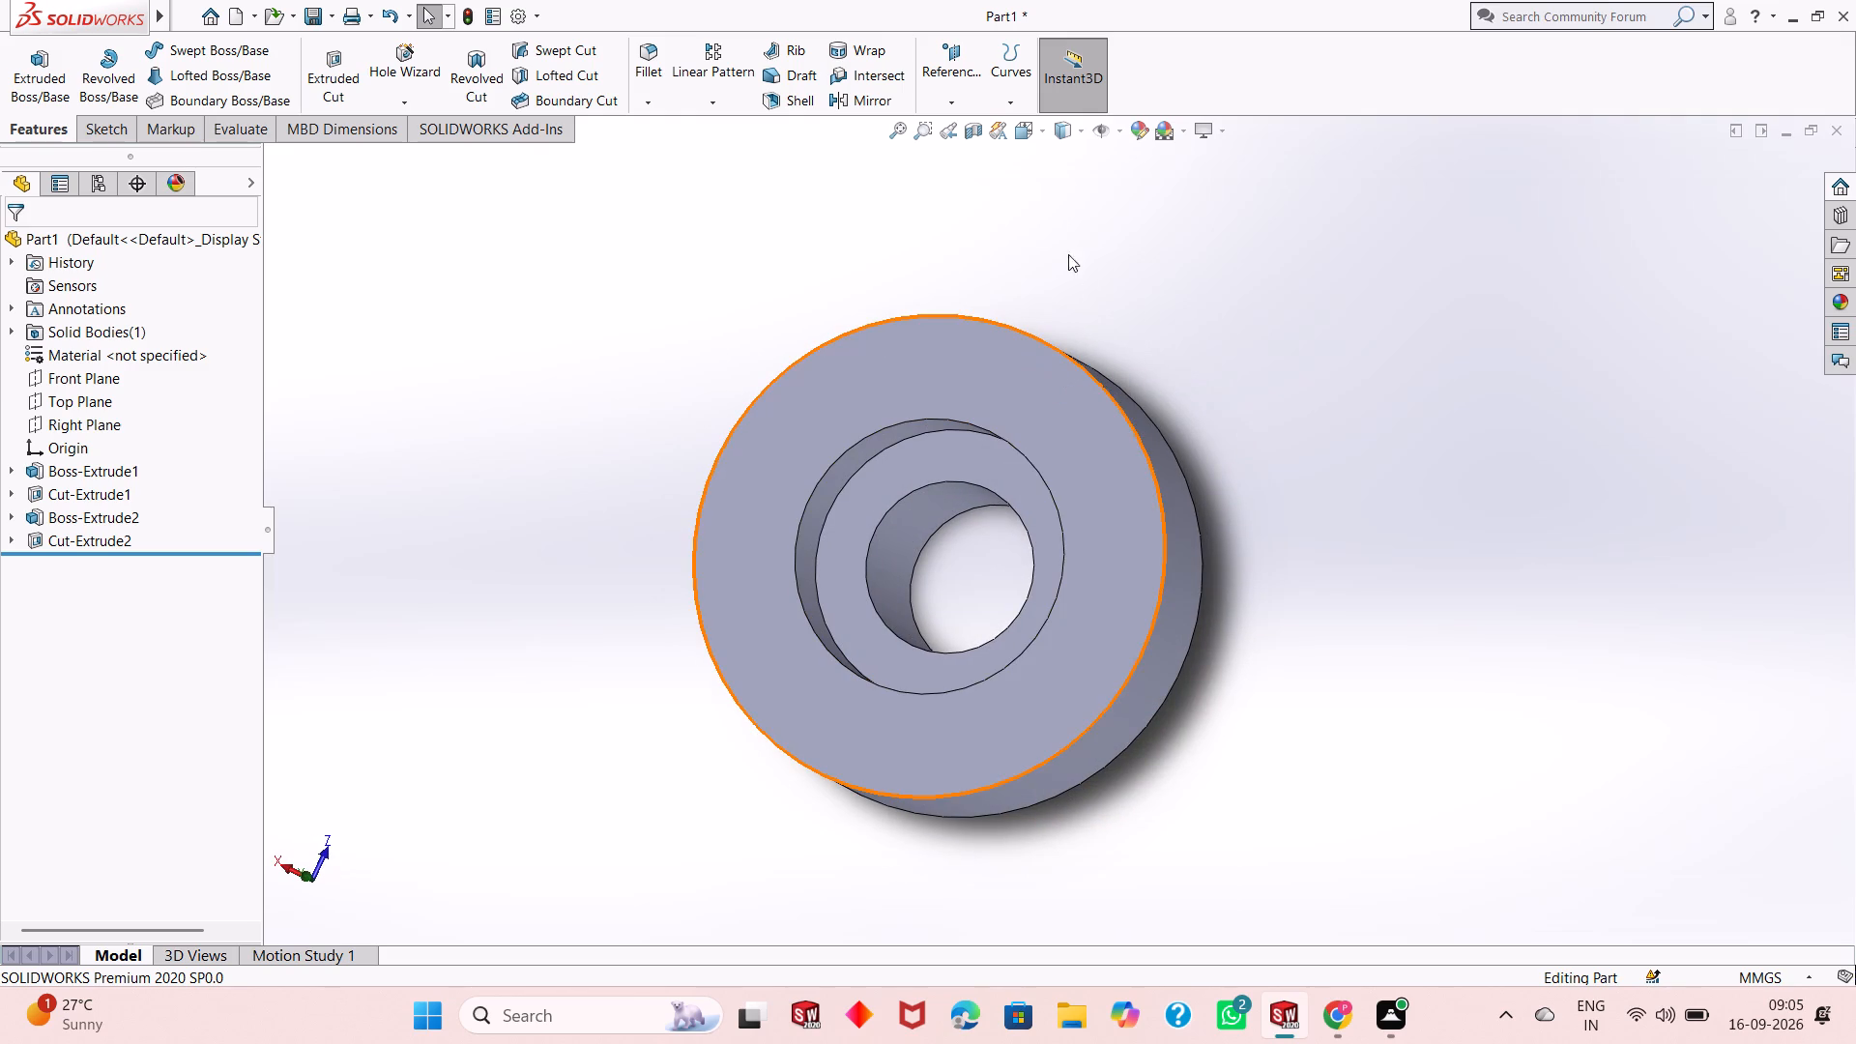
Create a reference plane offset 11 mm from the Top Plane, upward through the 70 mm cylinder.
left_click(929, 74)
left_click(952, 124)
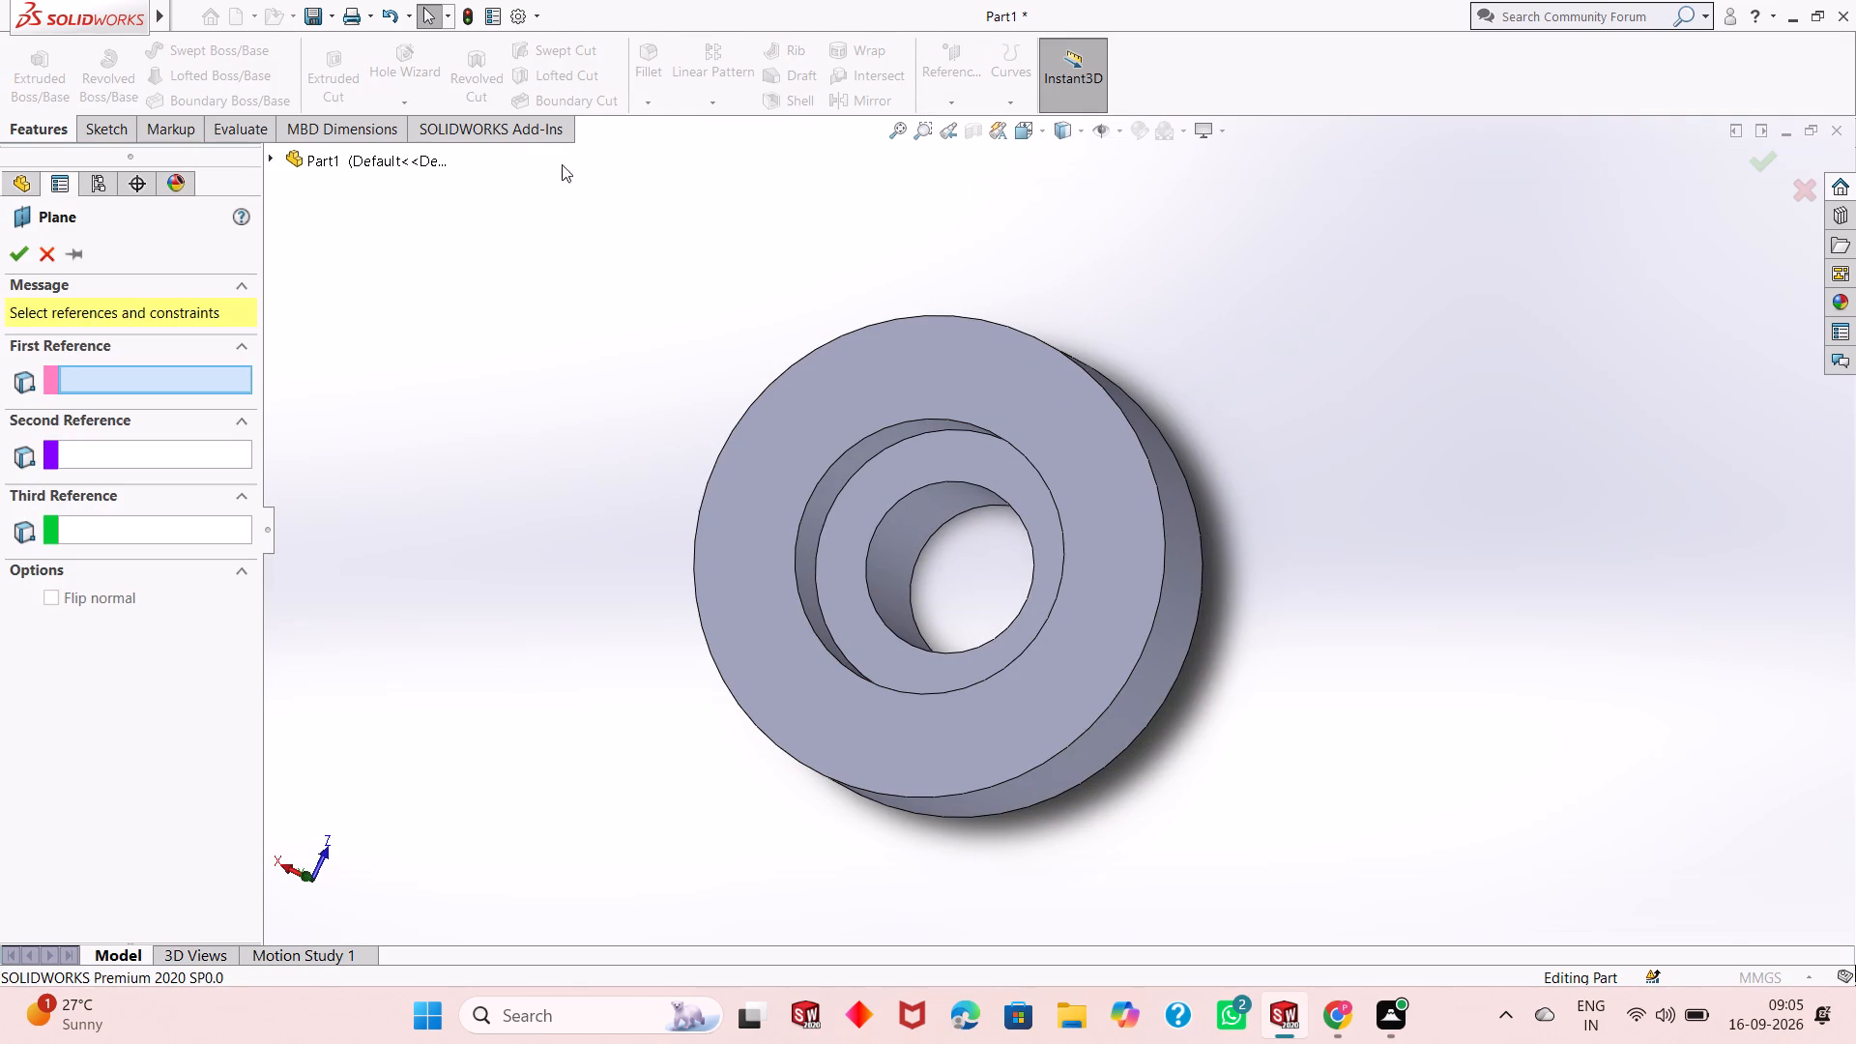
left_click(333, 163)
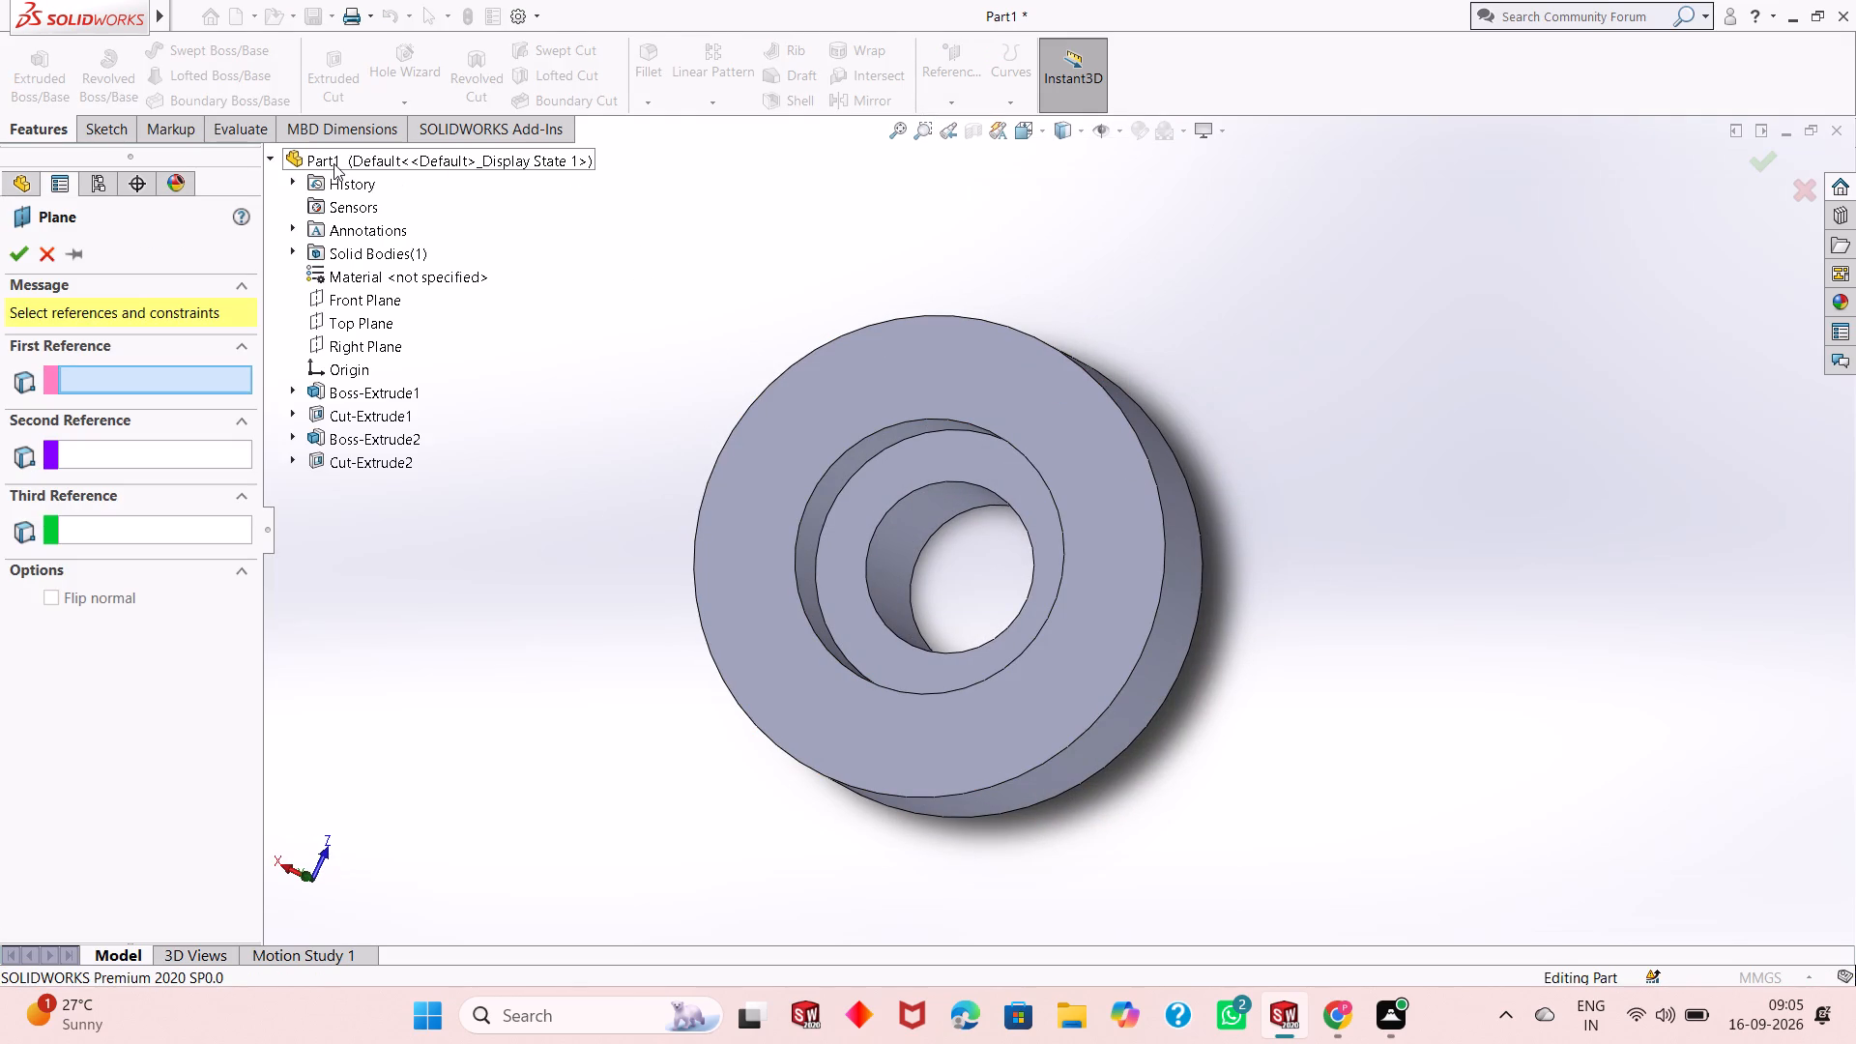
left_click(357, 318)
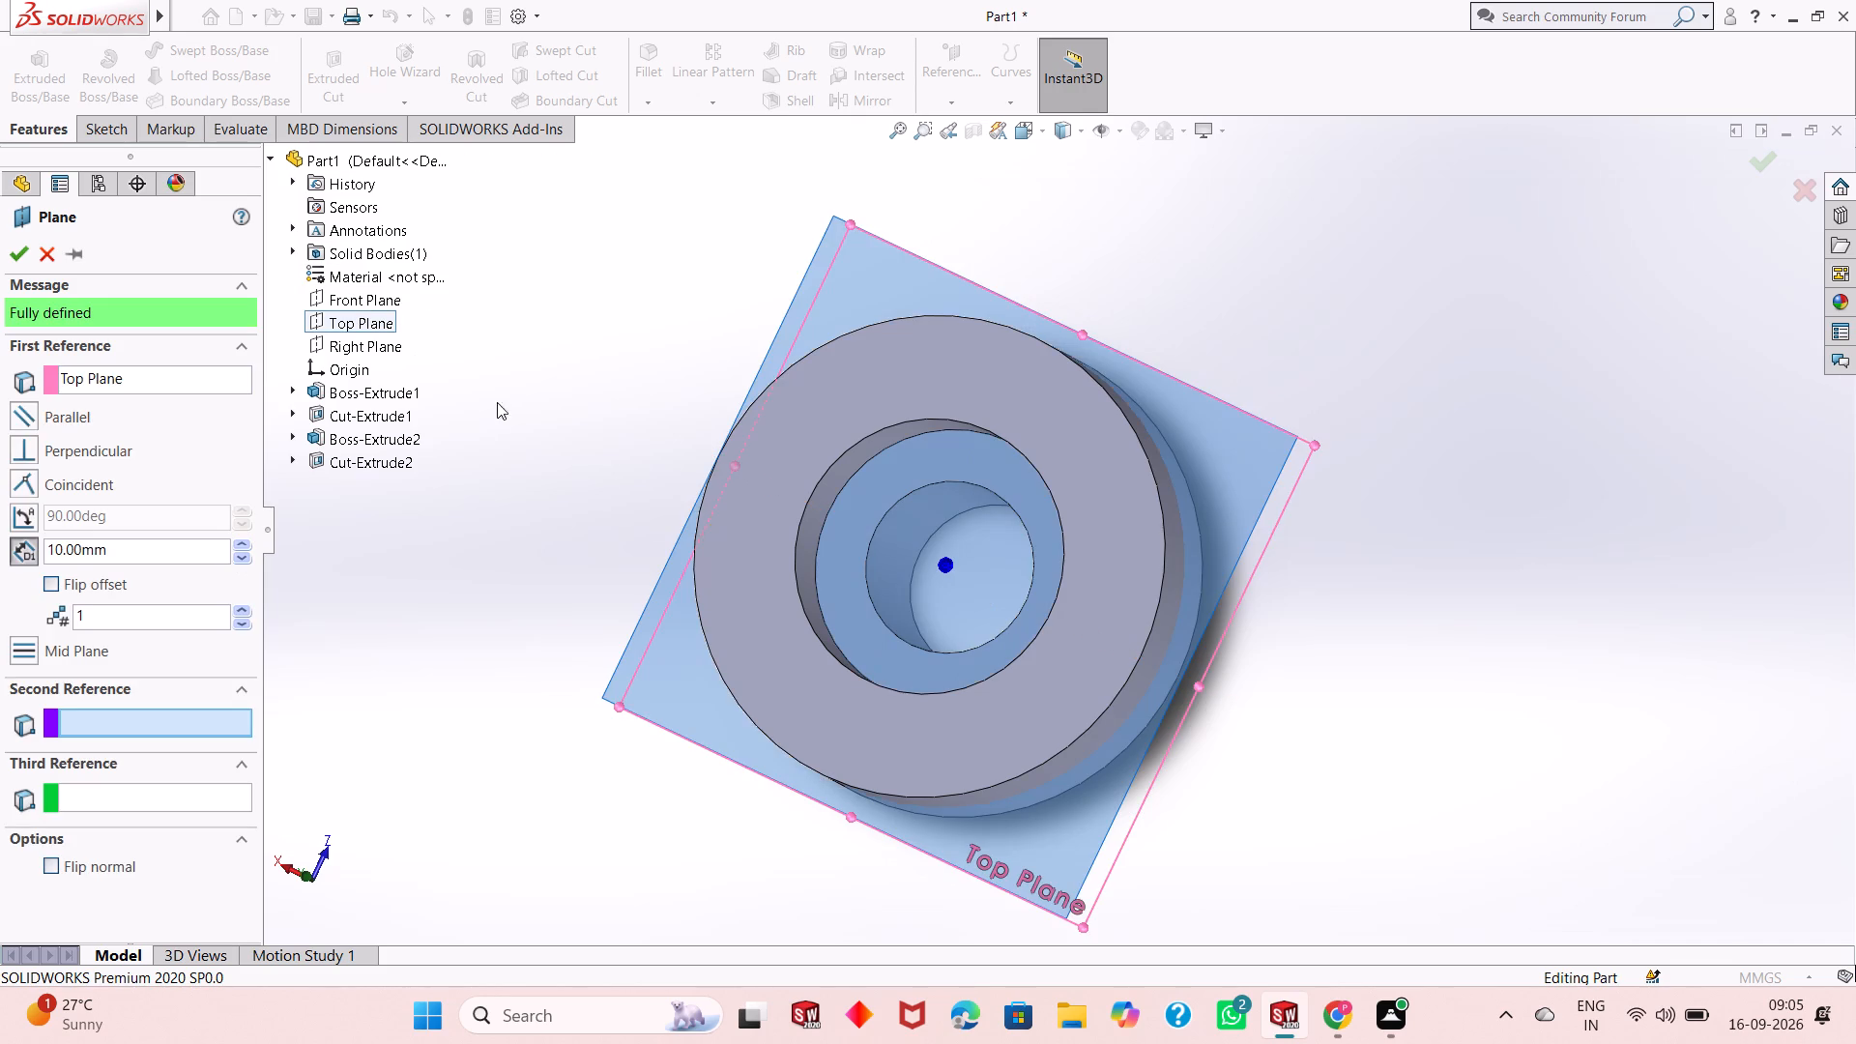
middle_click_drag(732, 566, 791, 336)
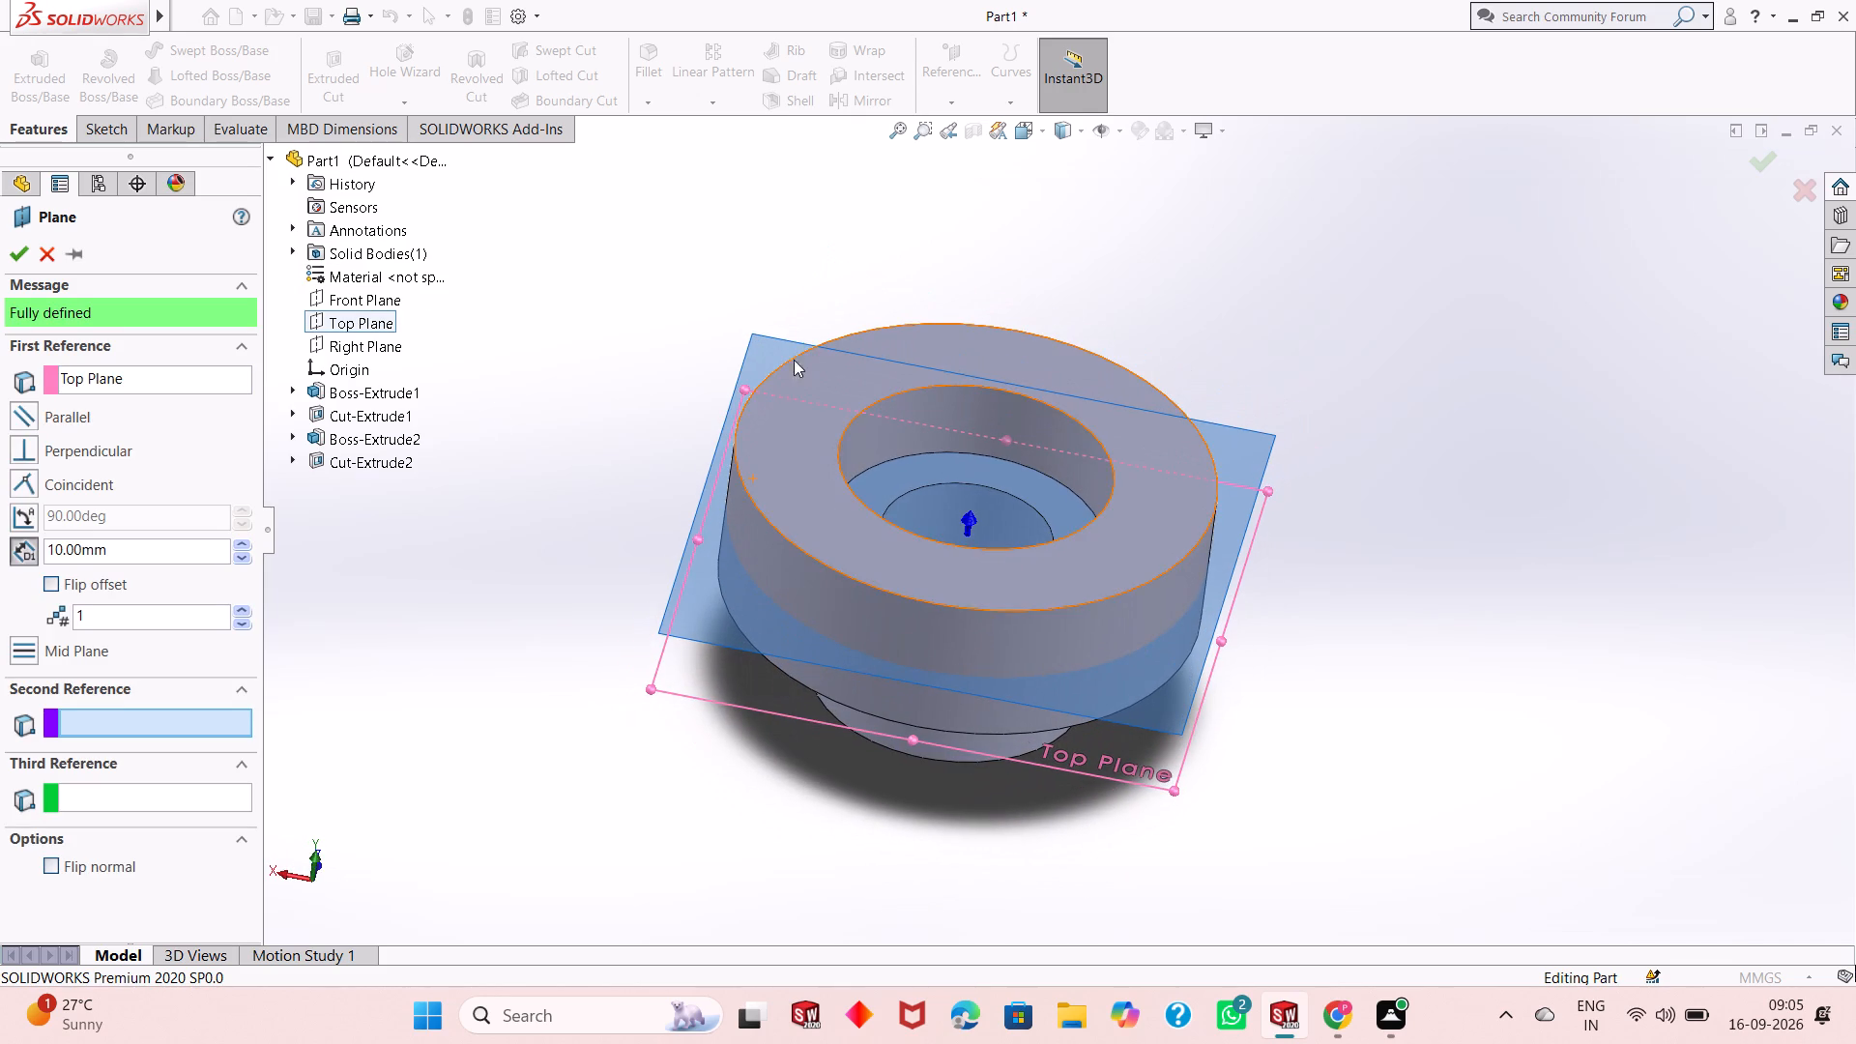
middle_click_drag(895, 572, 900, 441)
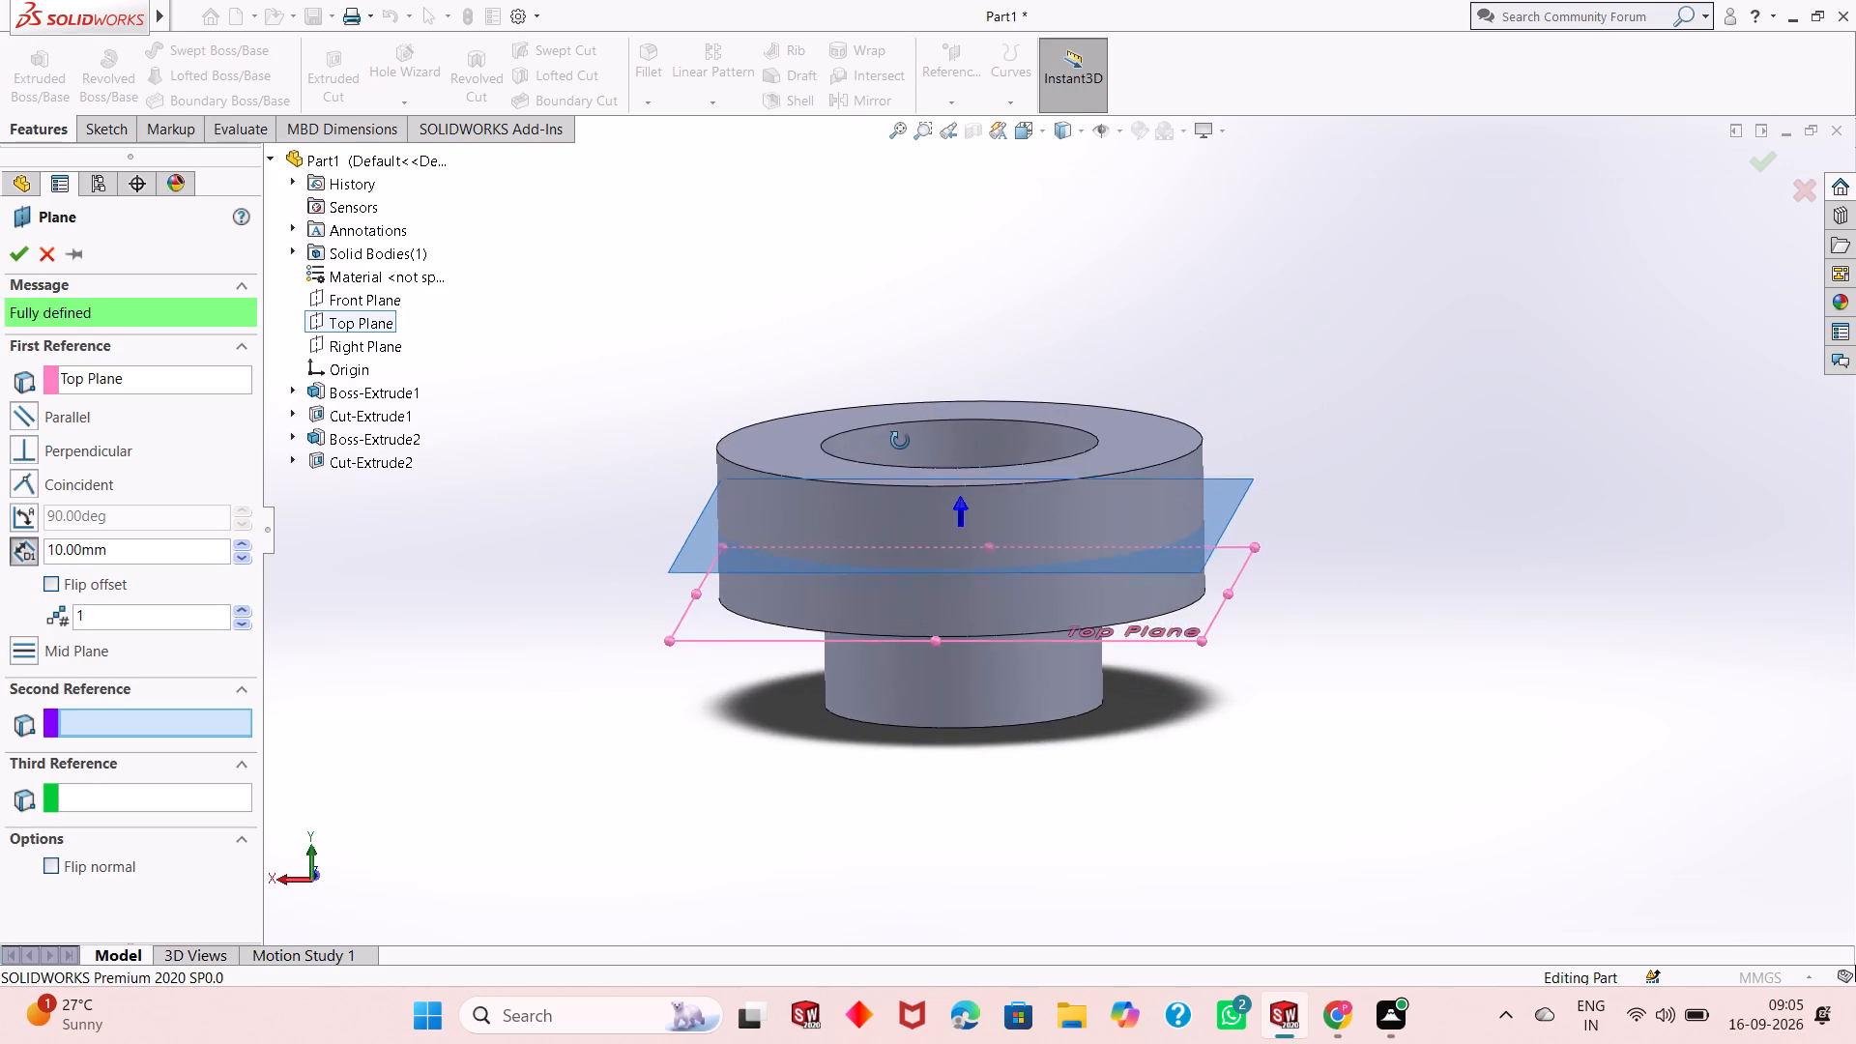
middle_click_drag(900, 441, 902, 448)
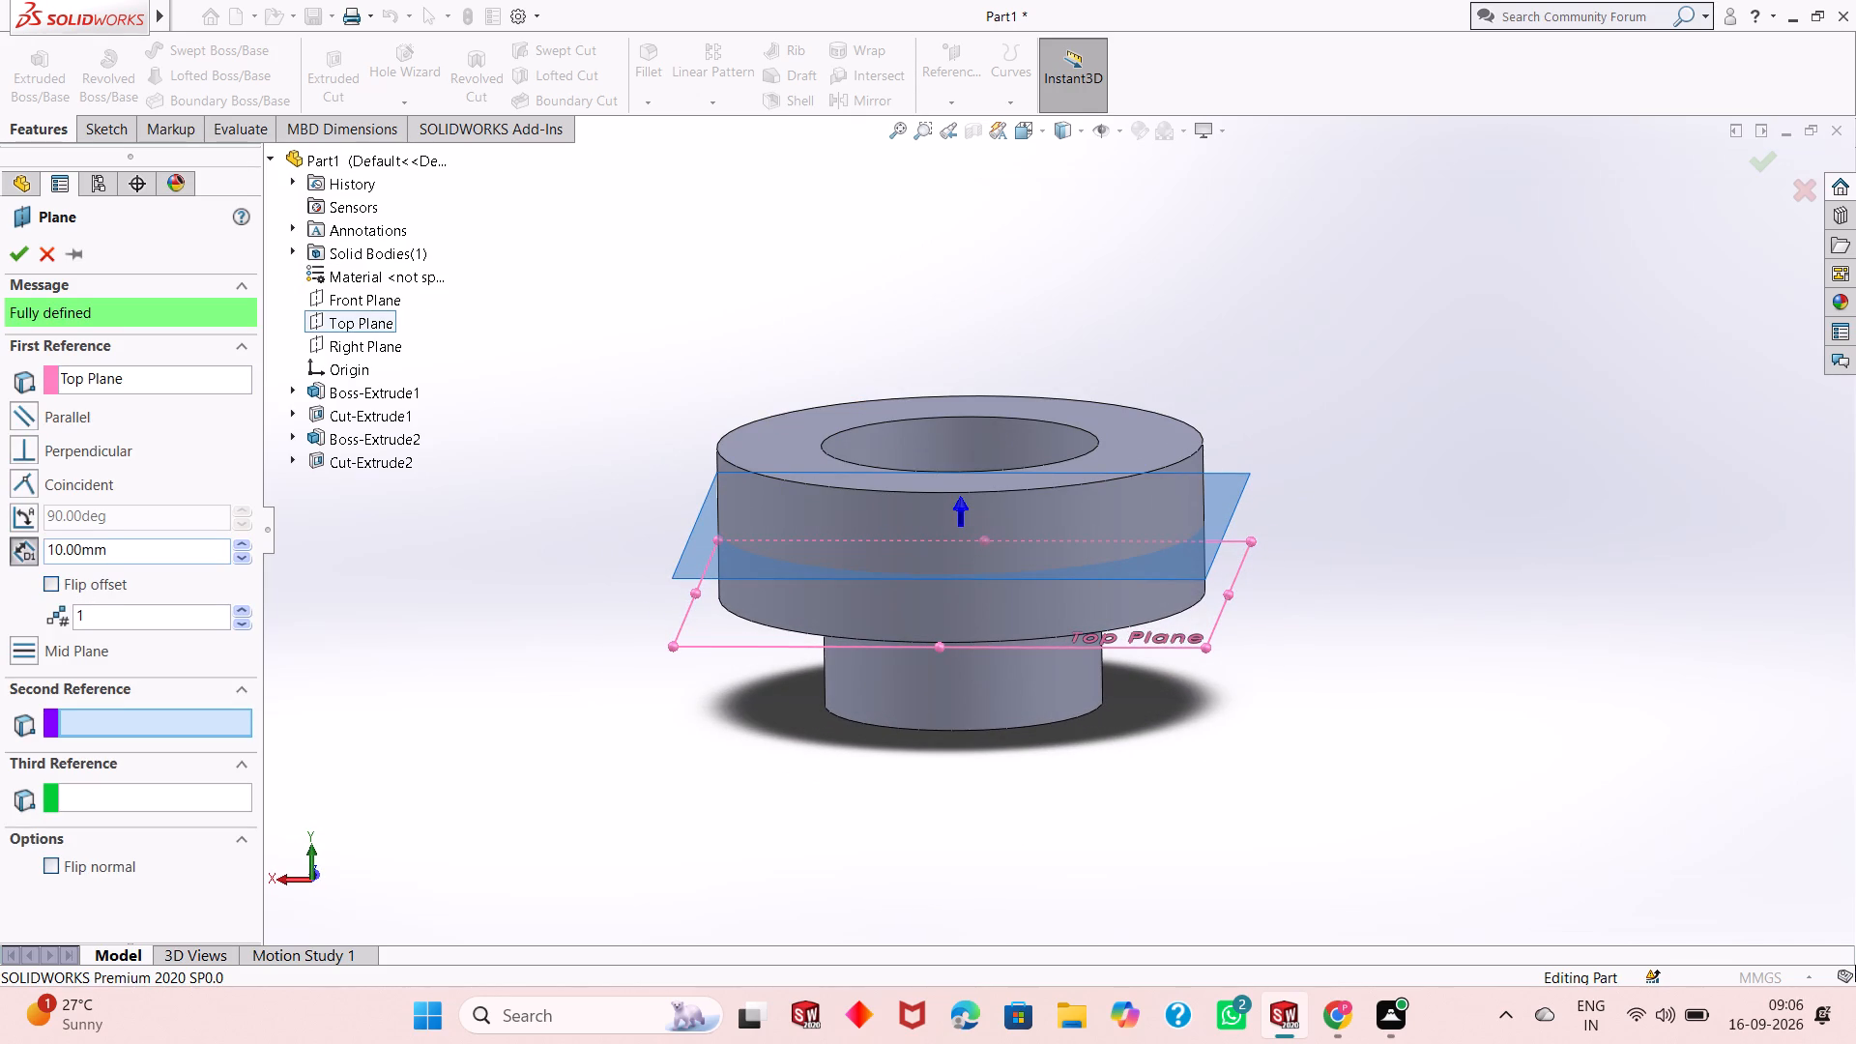
double_click(152, 546)
key("0")
key("Return")
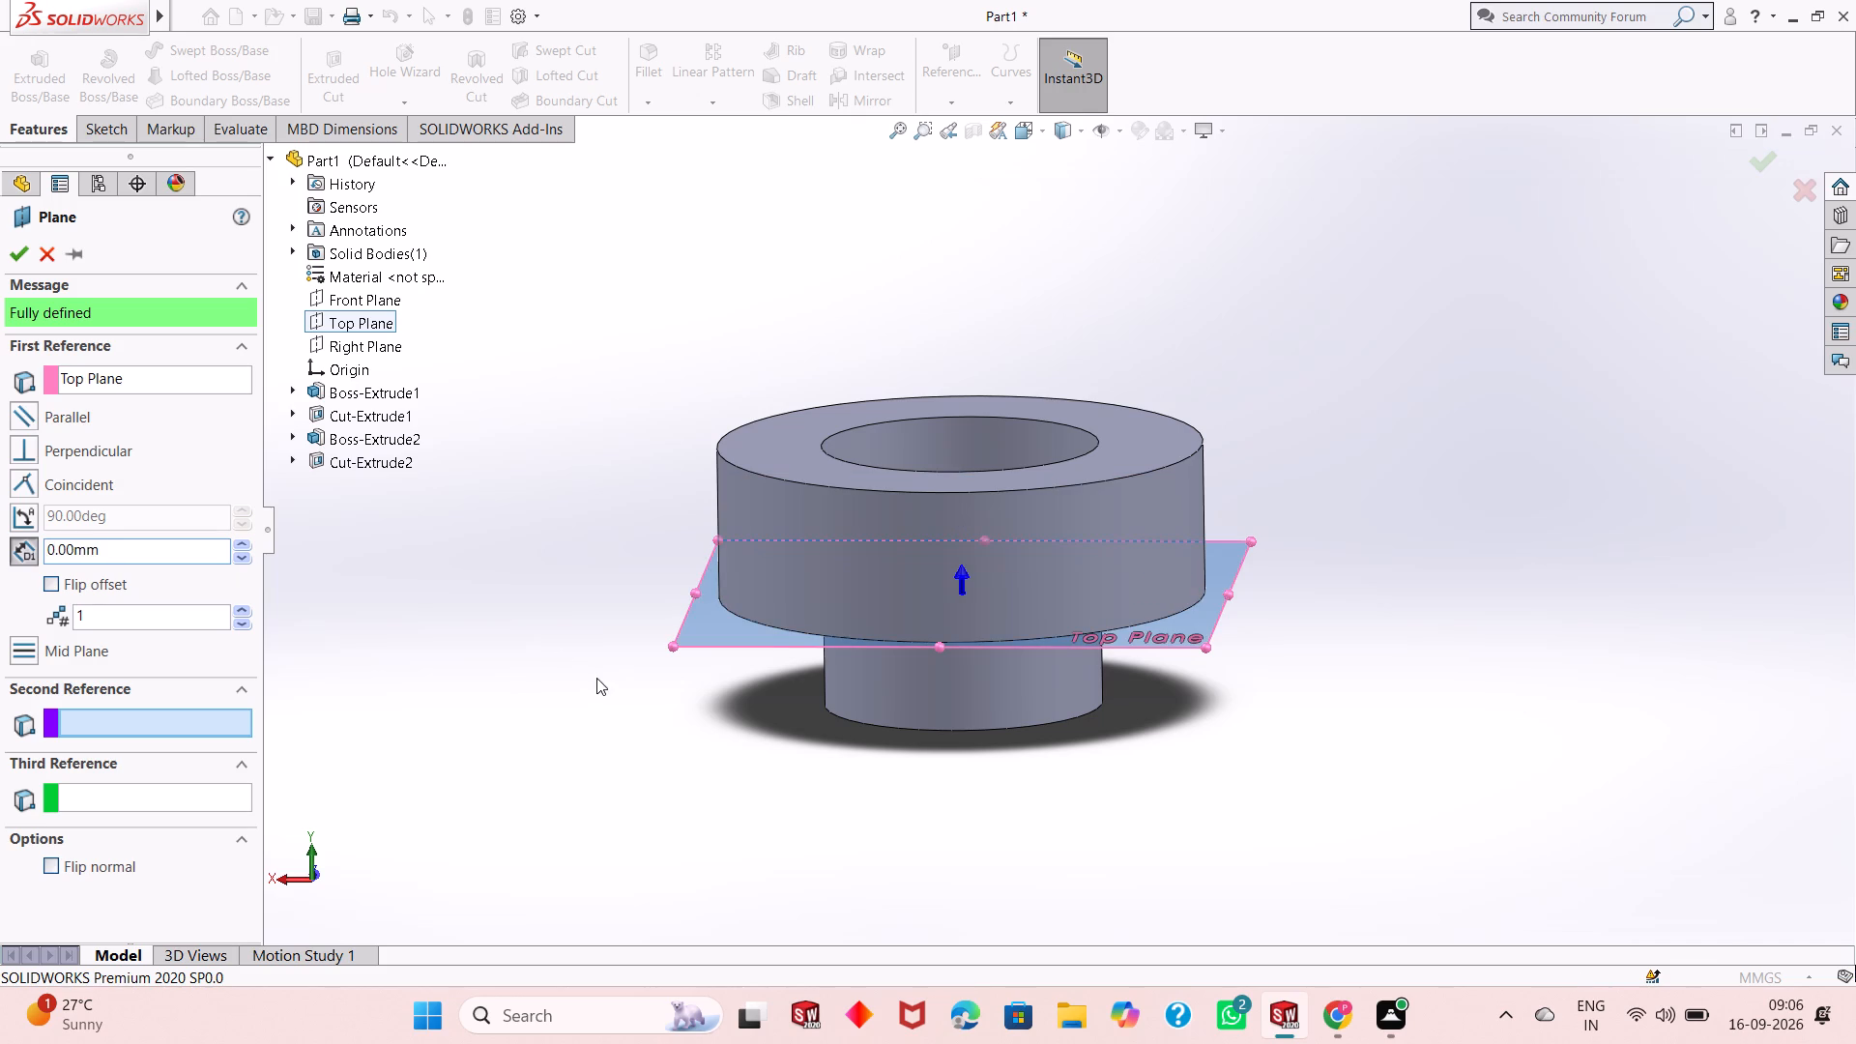
middle_click_drag(604, 673, 639, 681)
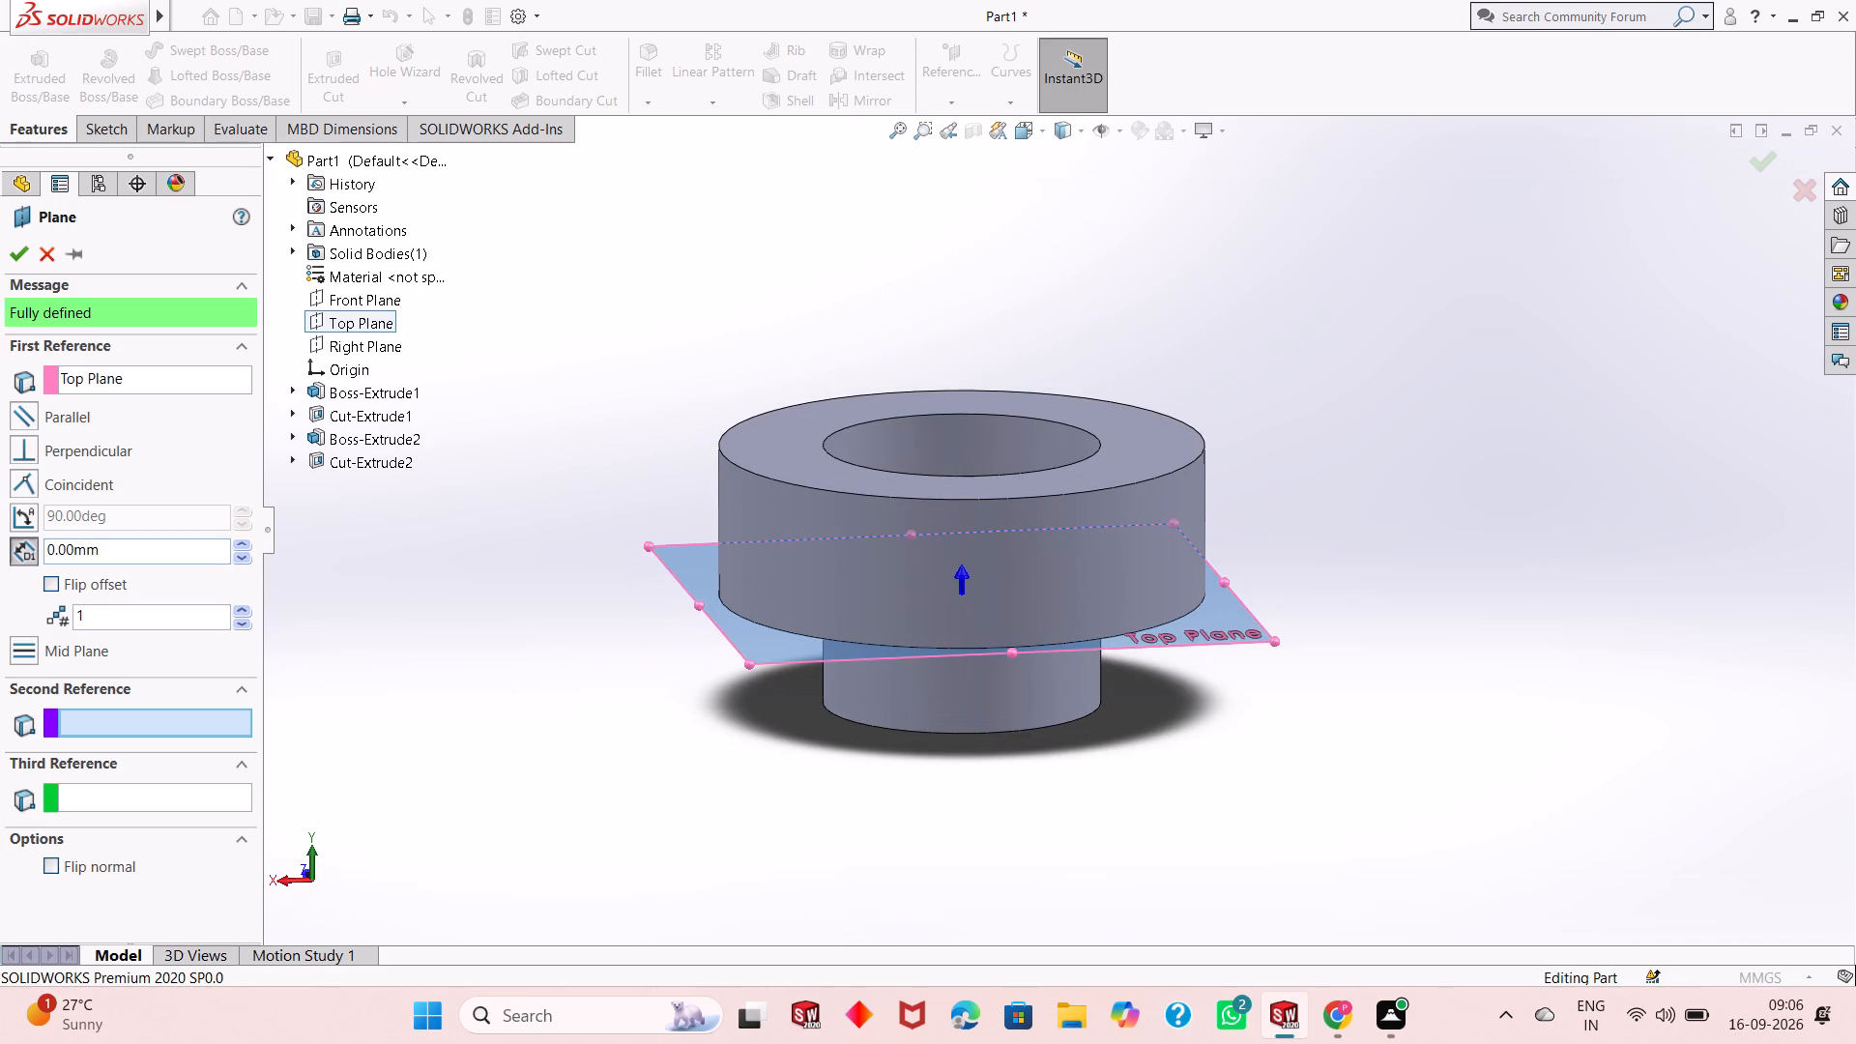
double_click(141, 552)
type("11")
key("Return")
left_click(23, 249)
middle_click_drag(1139, 757, 1163, 652)
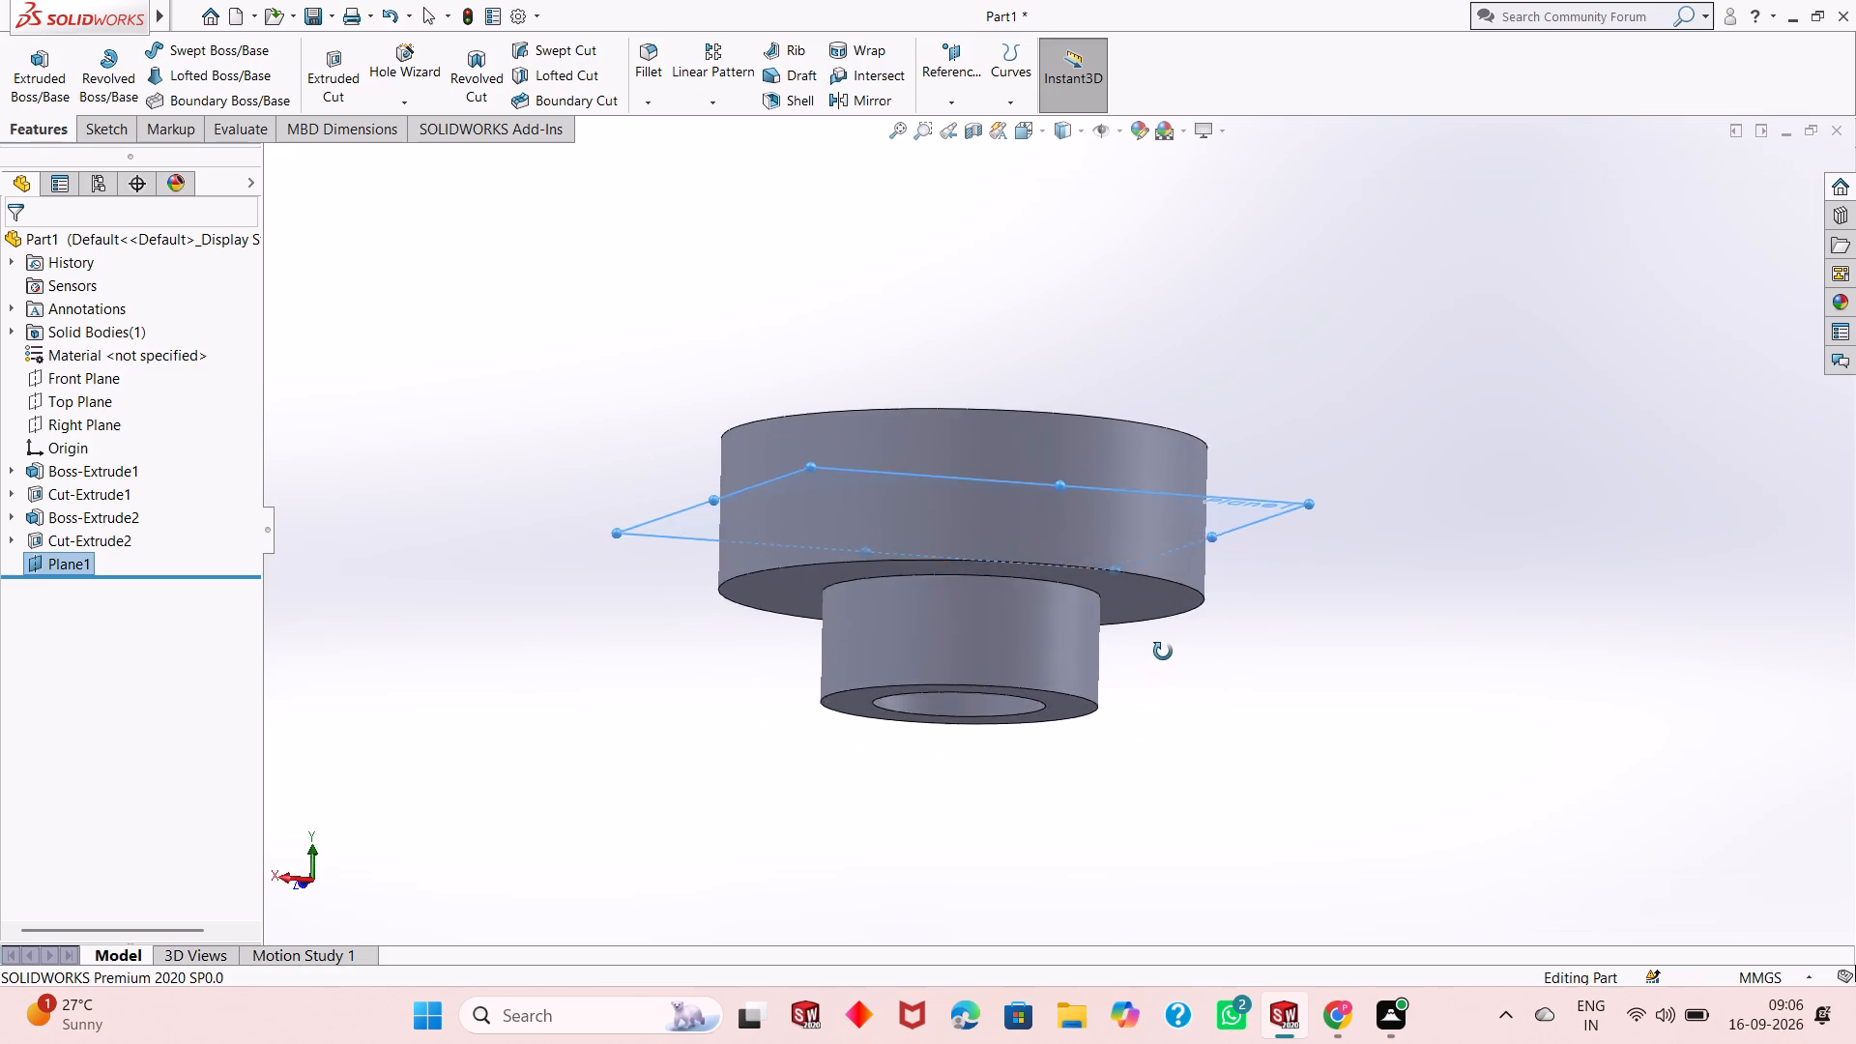
Start a sketch on the 11 mm offset plane and view it face-on.
middle_click_drag(1163, 652, 1050, 960)
scroll(1102, 828, "up", 1)
left_click(740, 647)
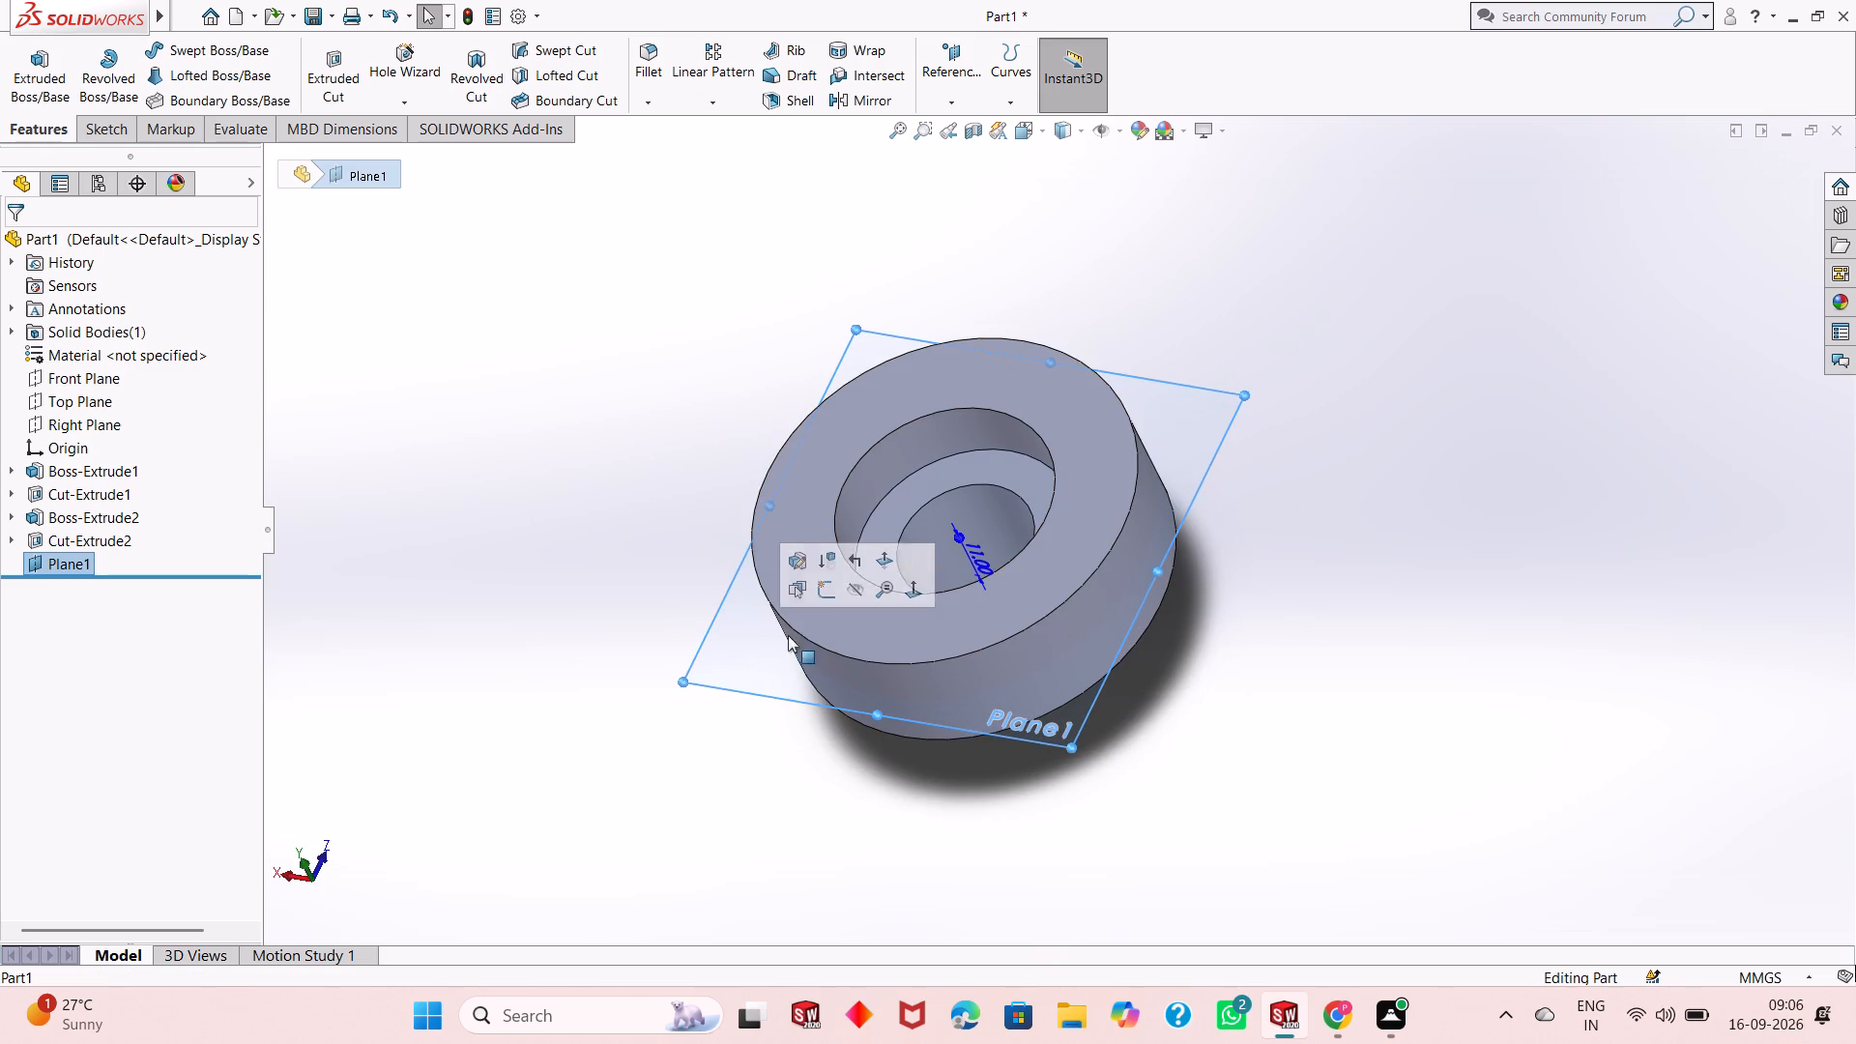
left_click(827, 600)
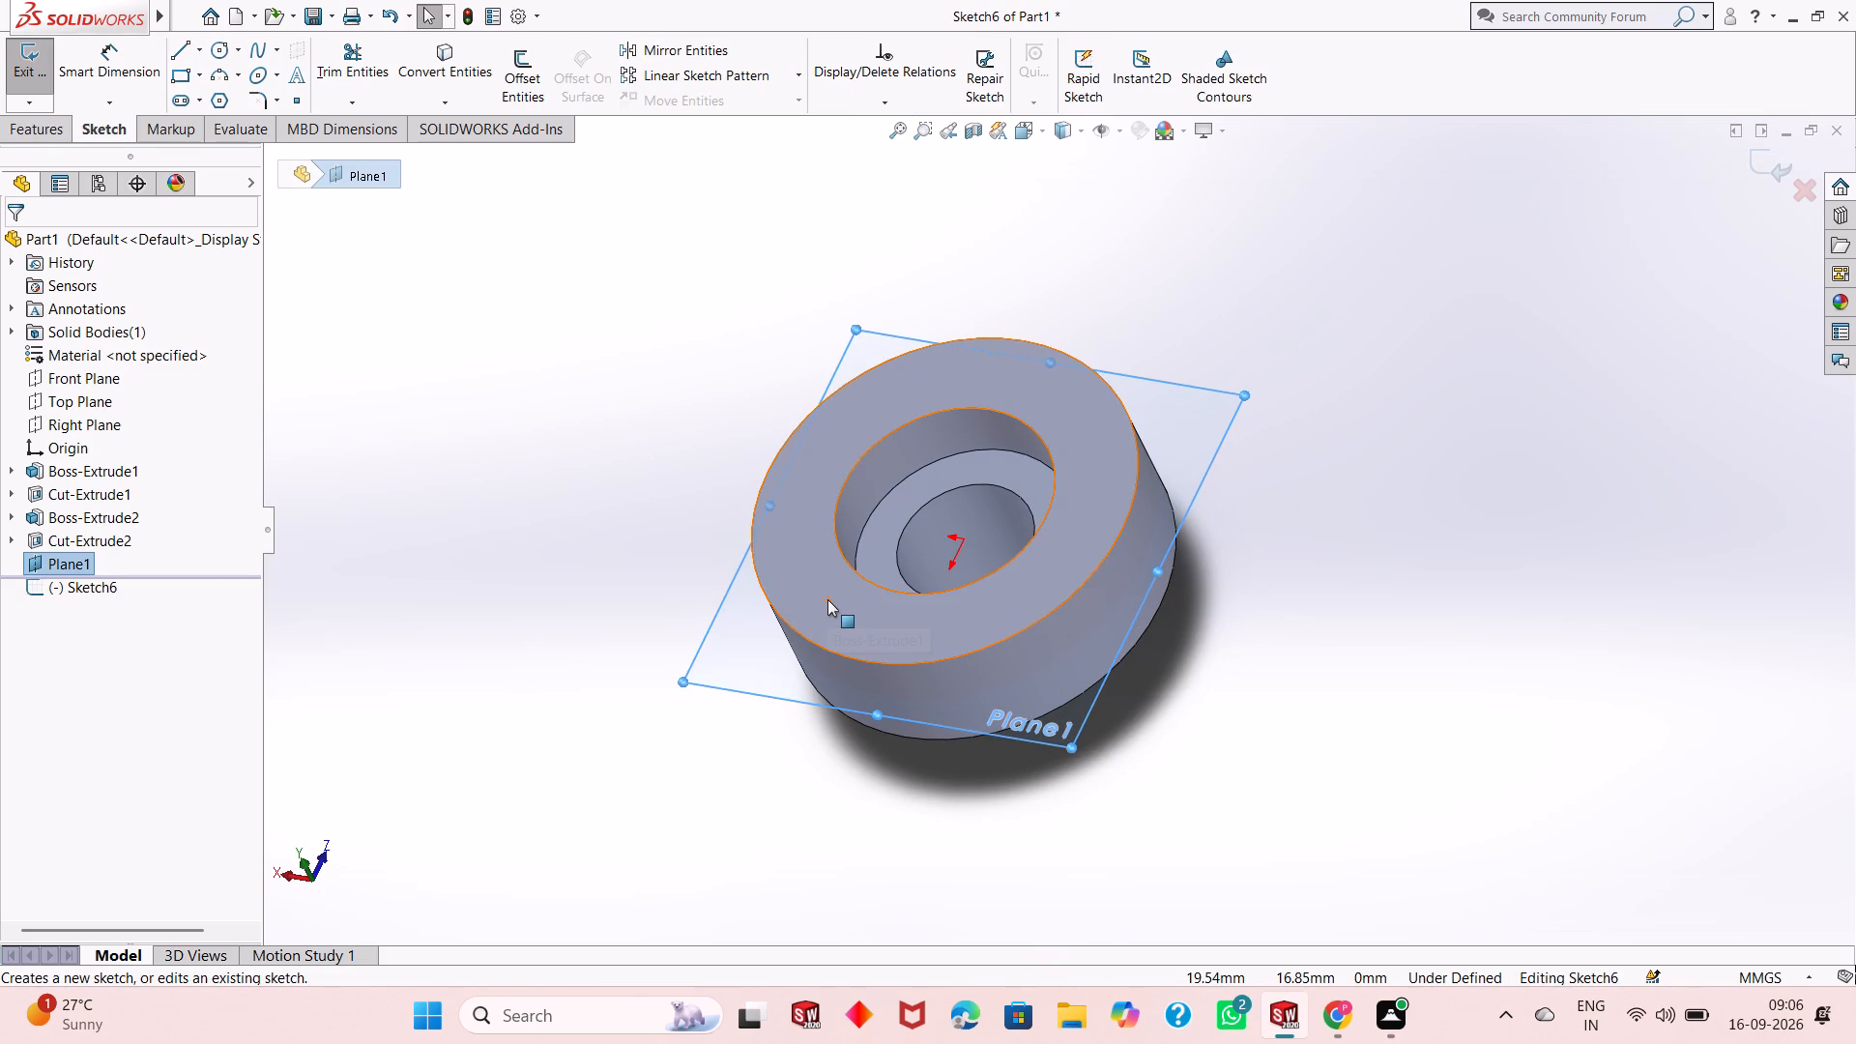
key("ctrl+8")
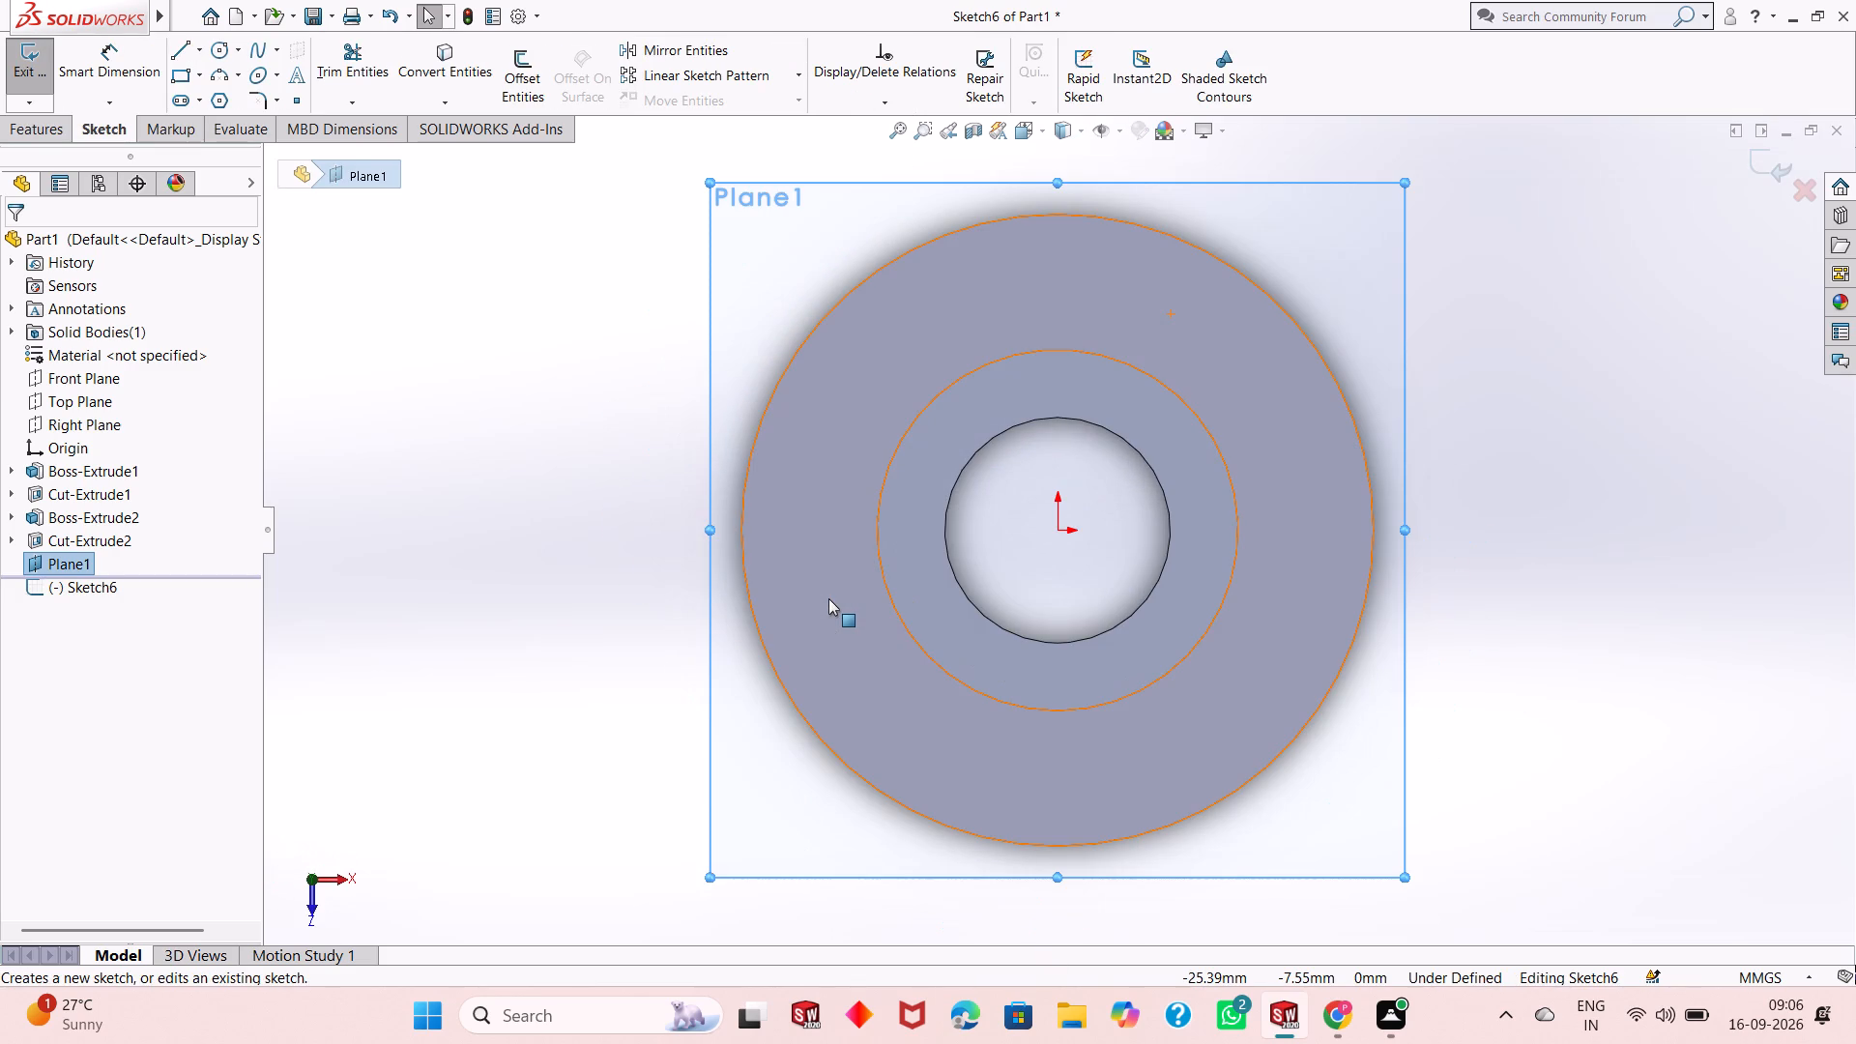
left_click(478, 618)
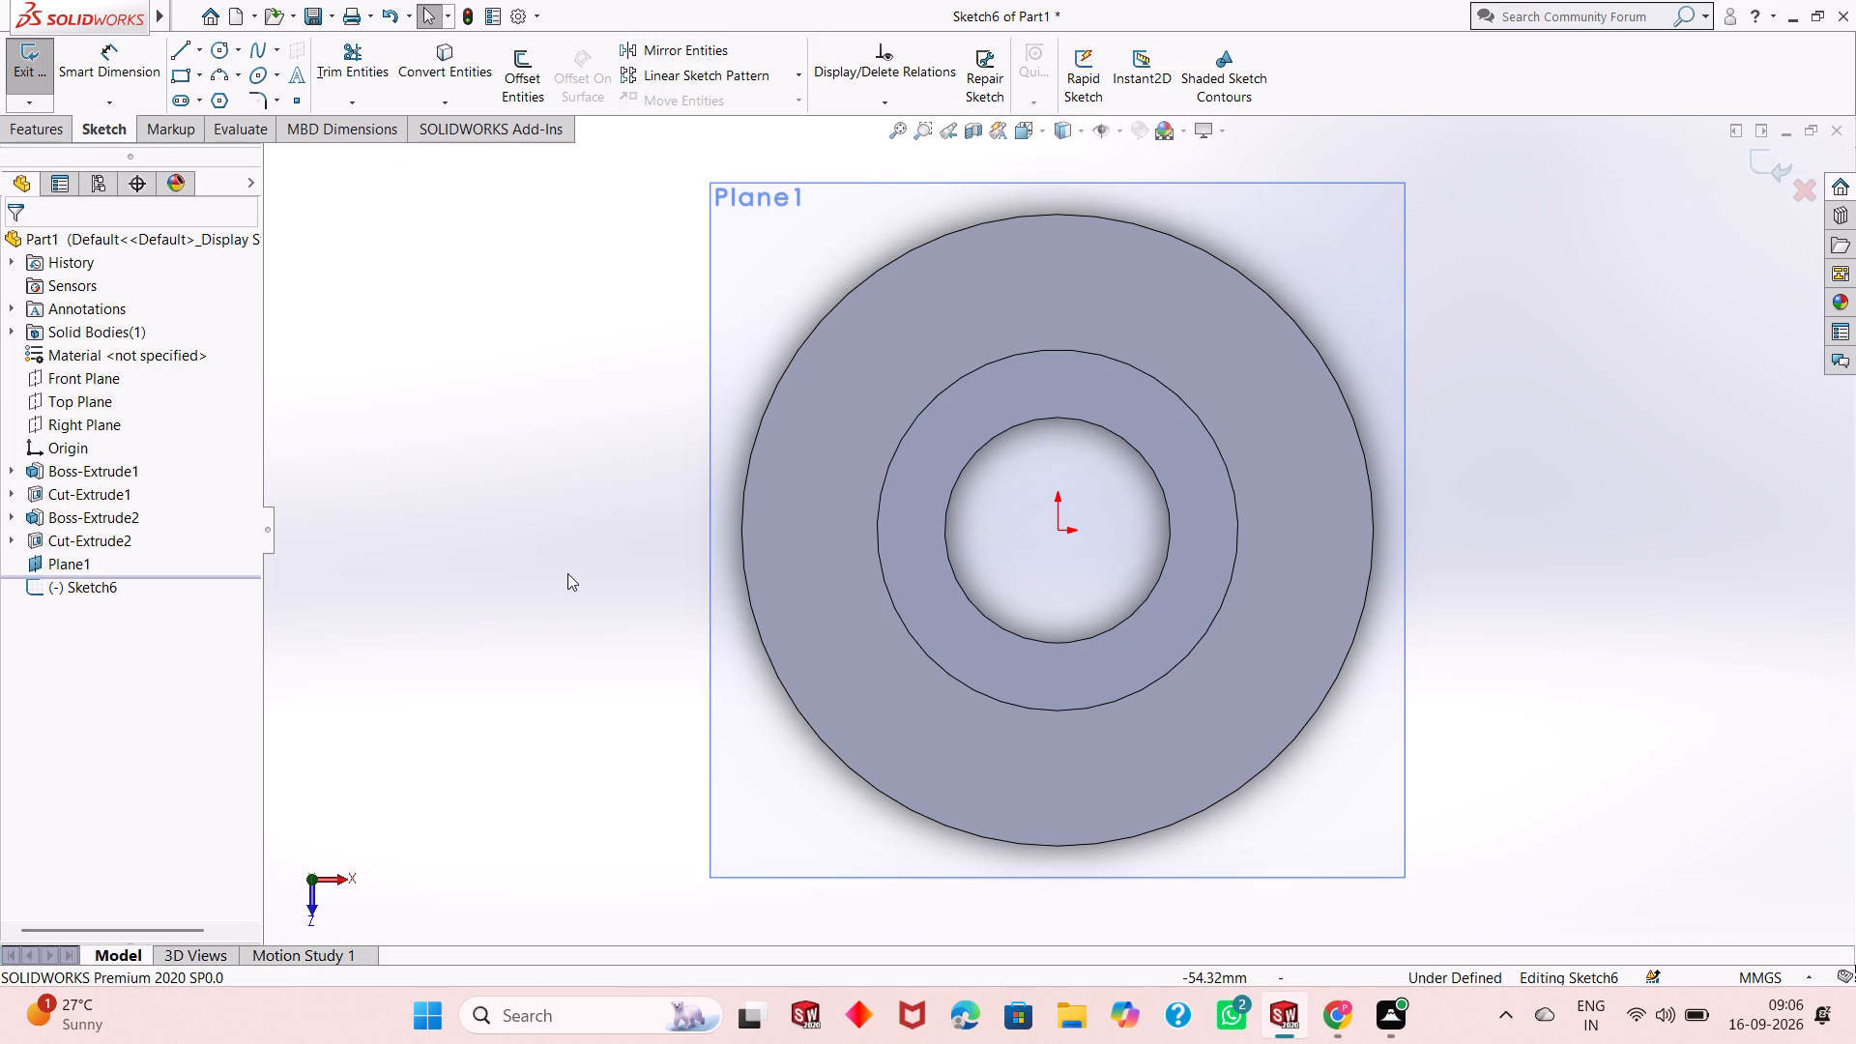
Sketch a circle about 88 mm in diameter centred on the origin, around the 70 mm cylinder.
scroll(656, 661, "up", 2)
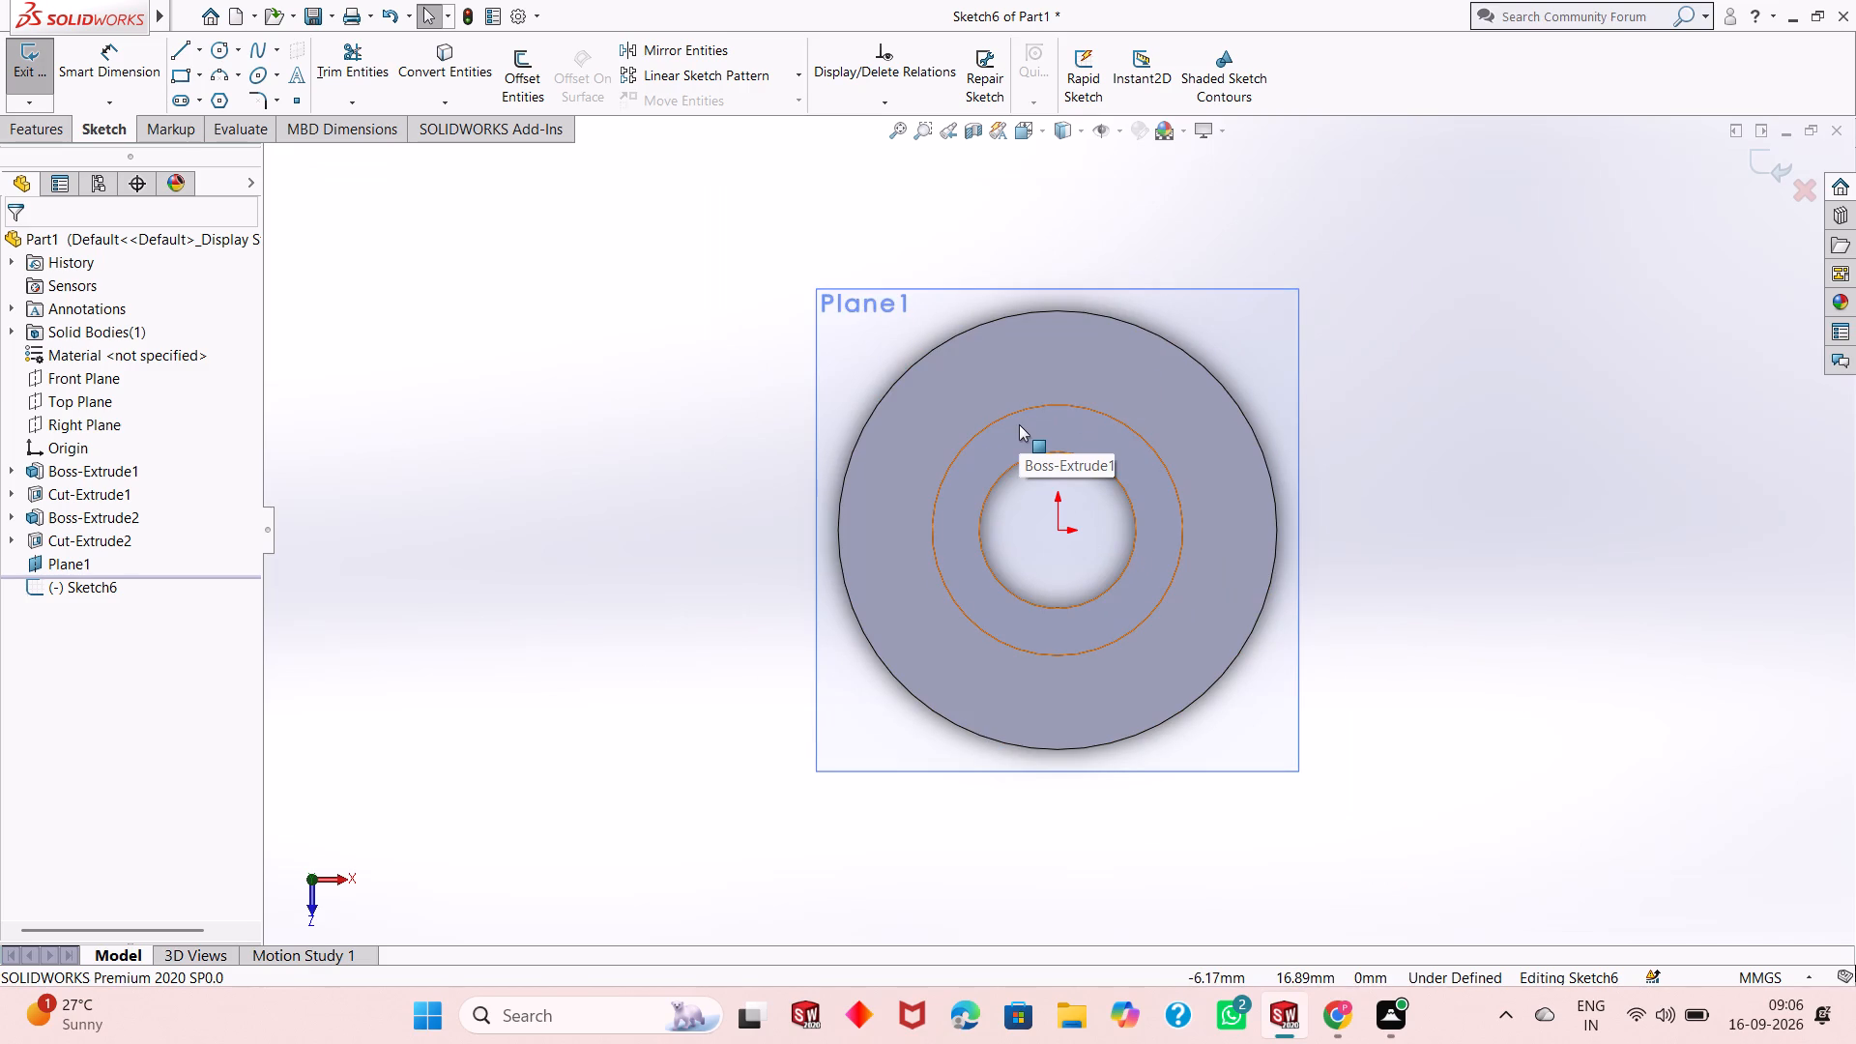
scroll(1018, 434, "up", 2)
scroll(1058, 350, "down", 3)
scroll(1147, 351, "down", 1)
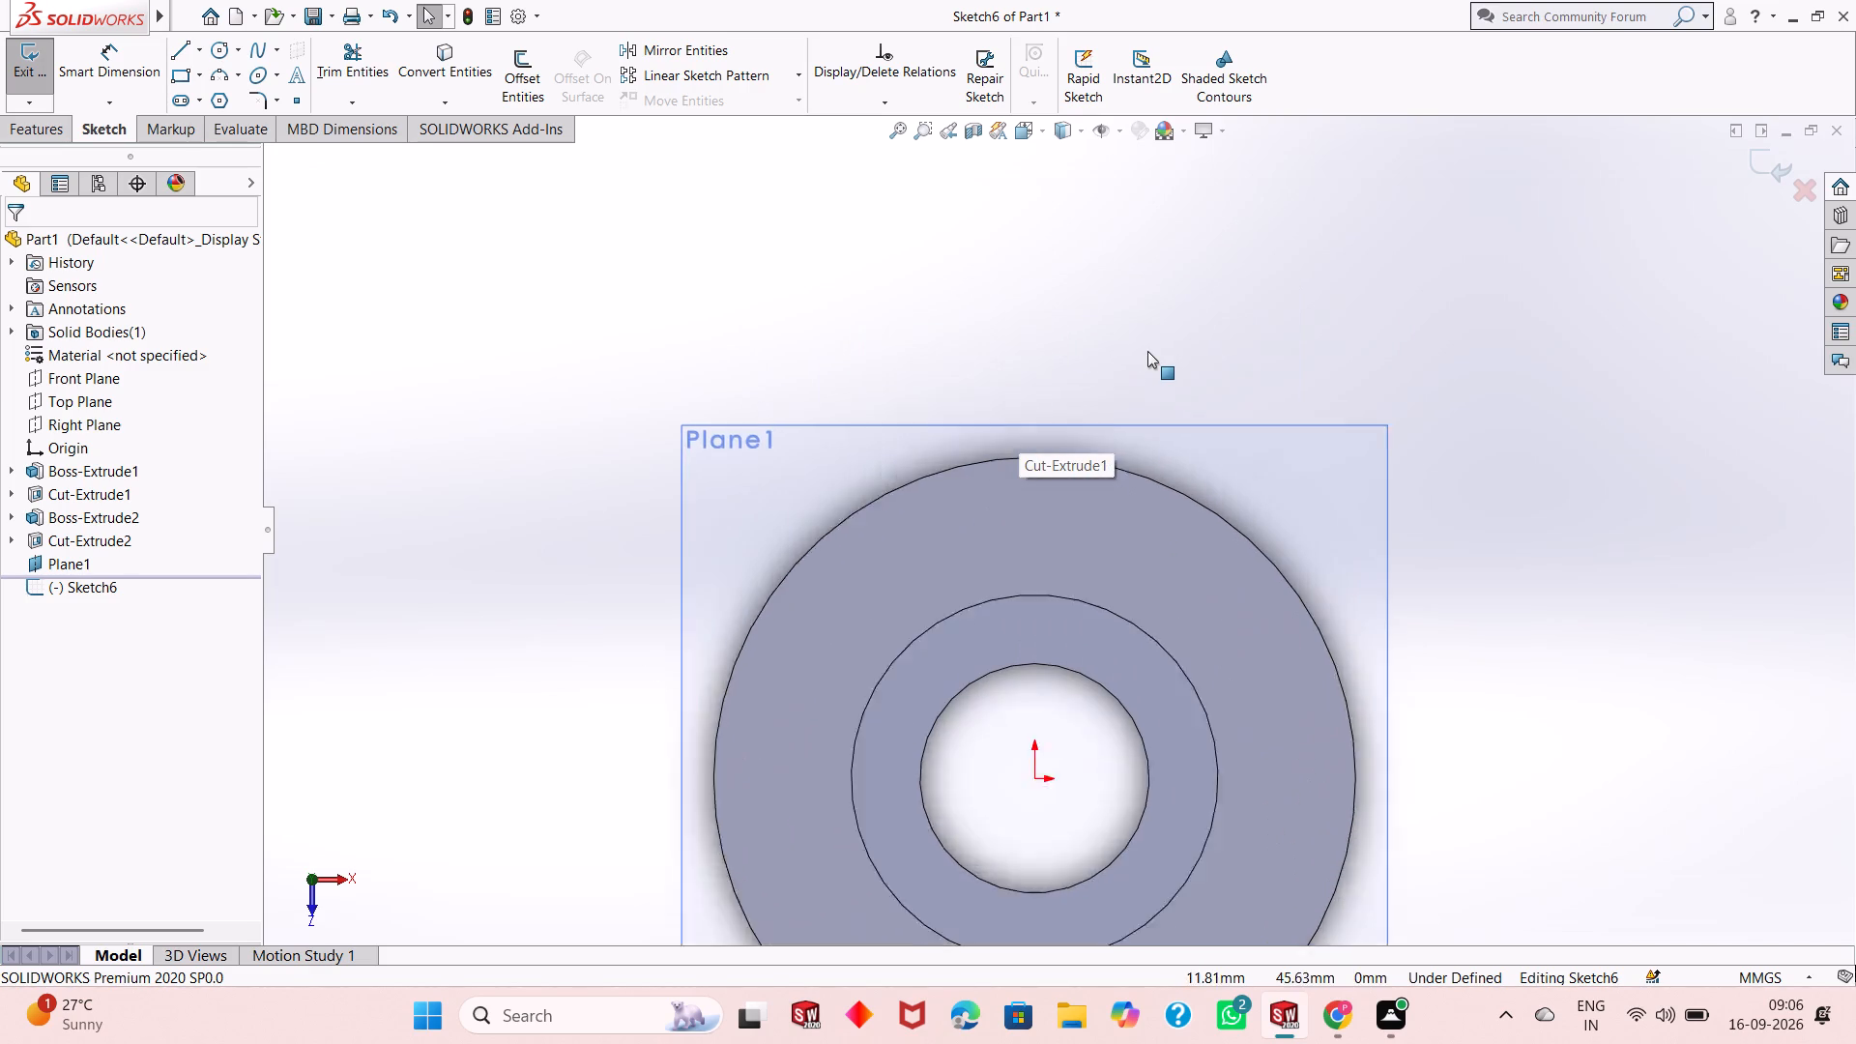
scroll(1147, 351, "down", 1)
scroll(1136, 388, "up", 2)
scroll(1186, 420, "down", 1)
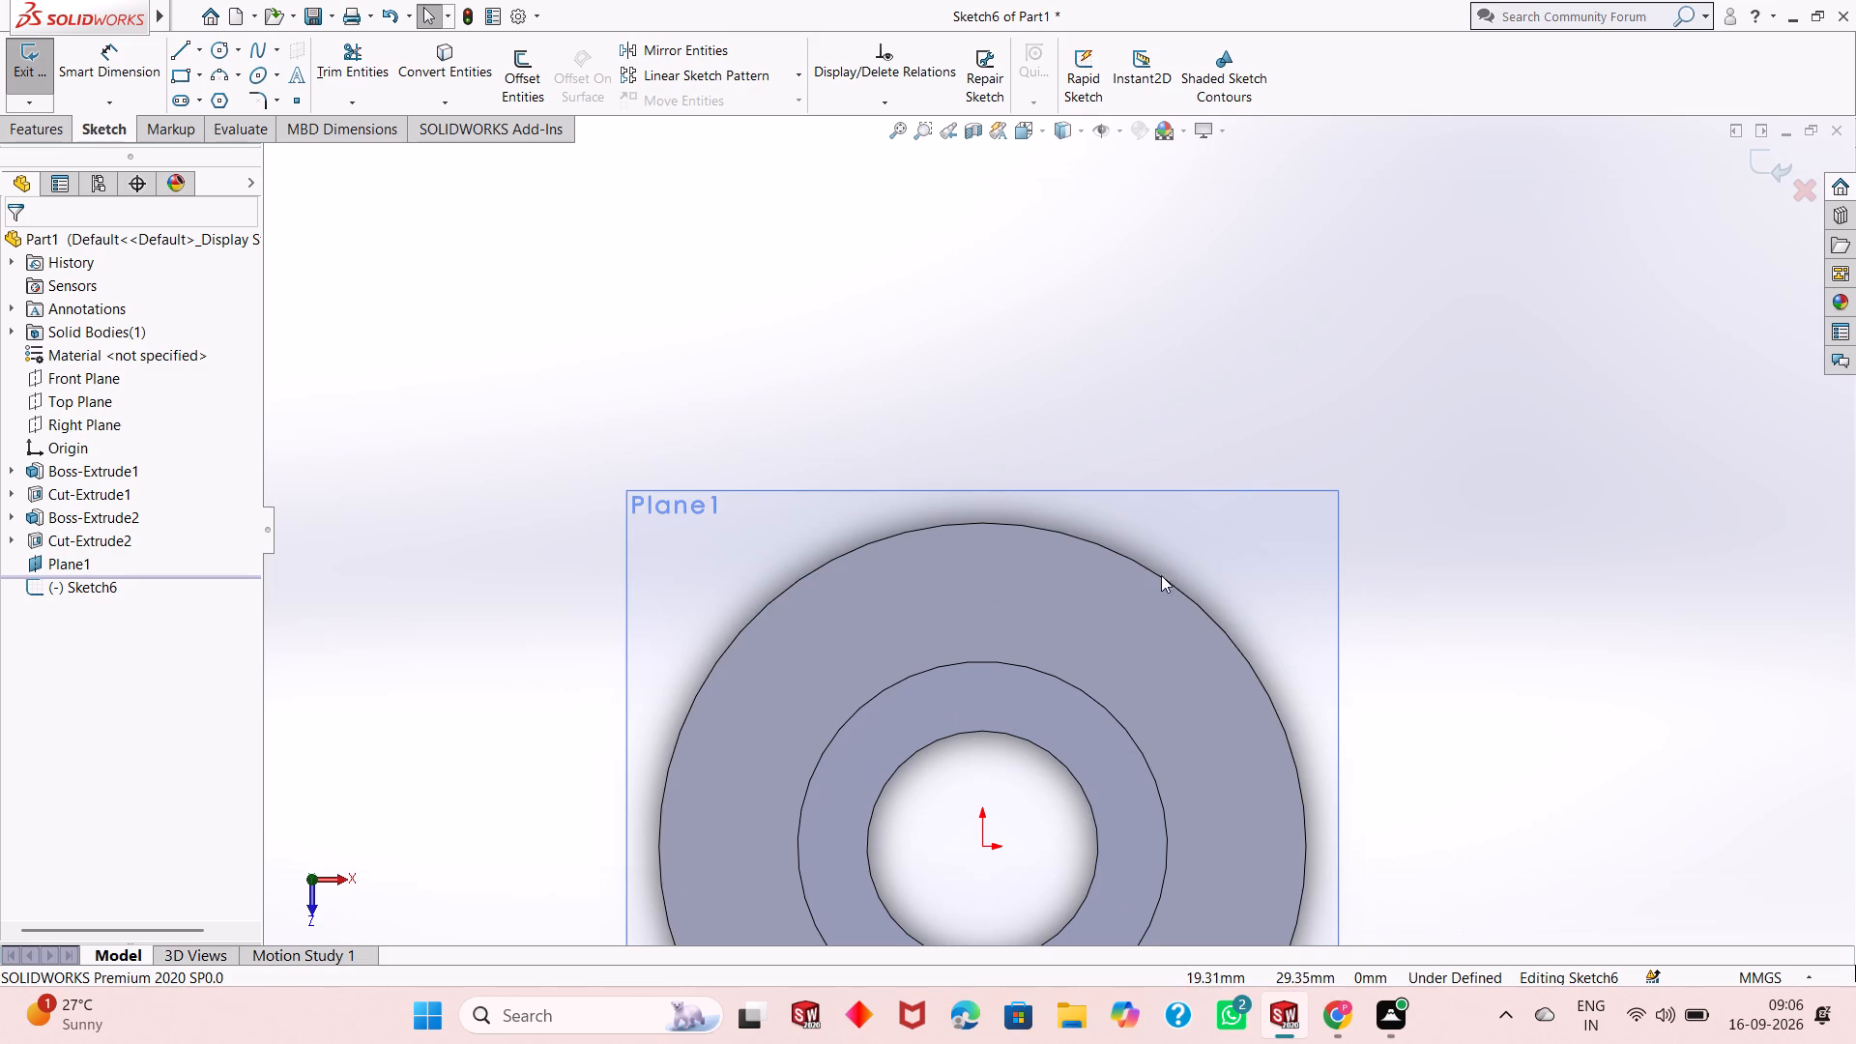
left_click(224, 55)
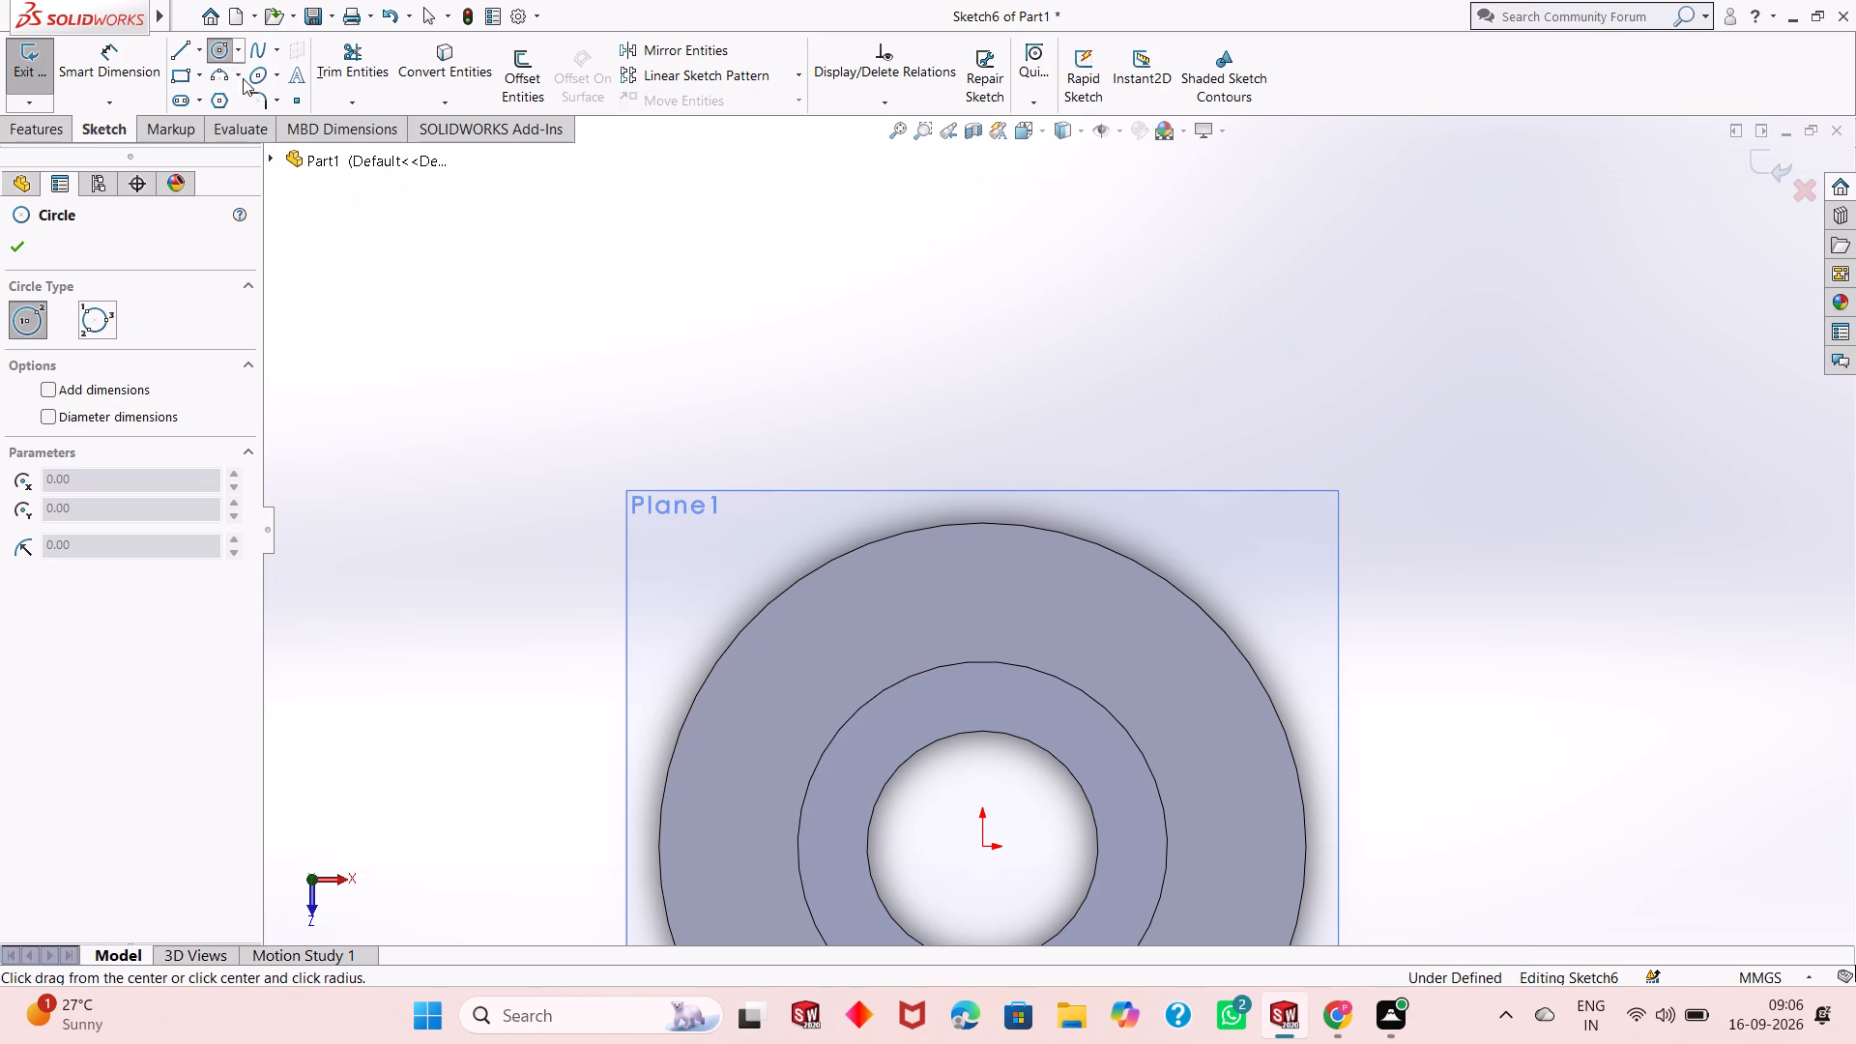
left_click(984, 846)
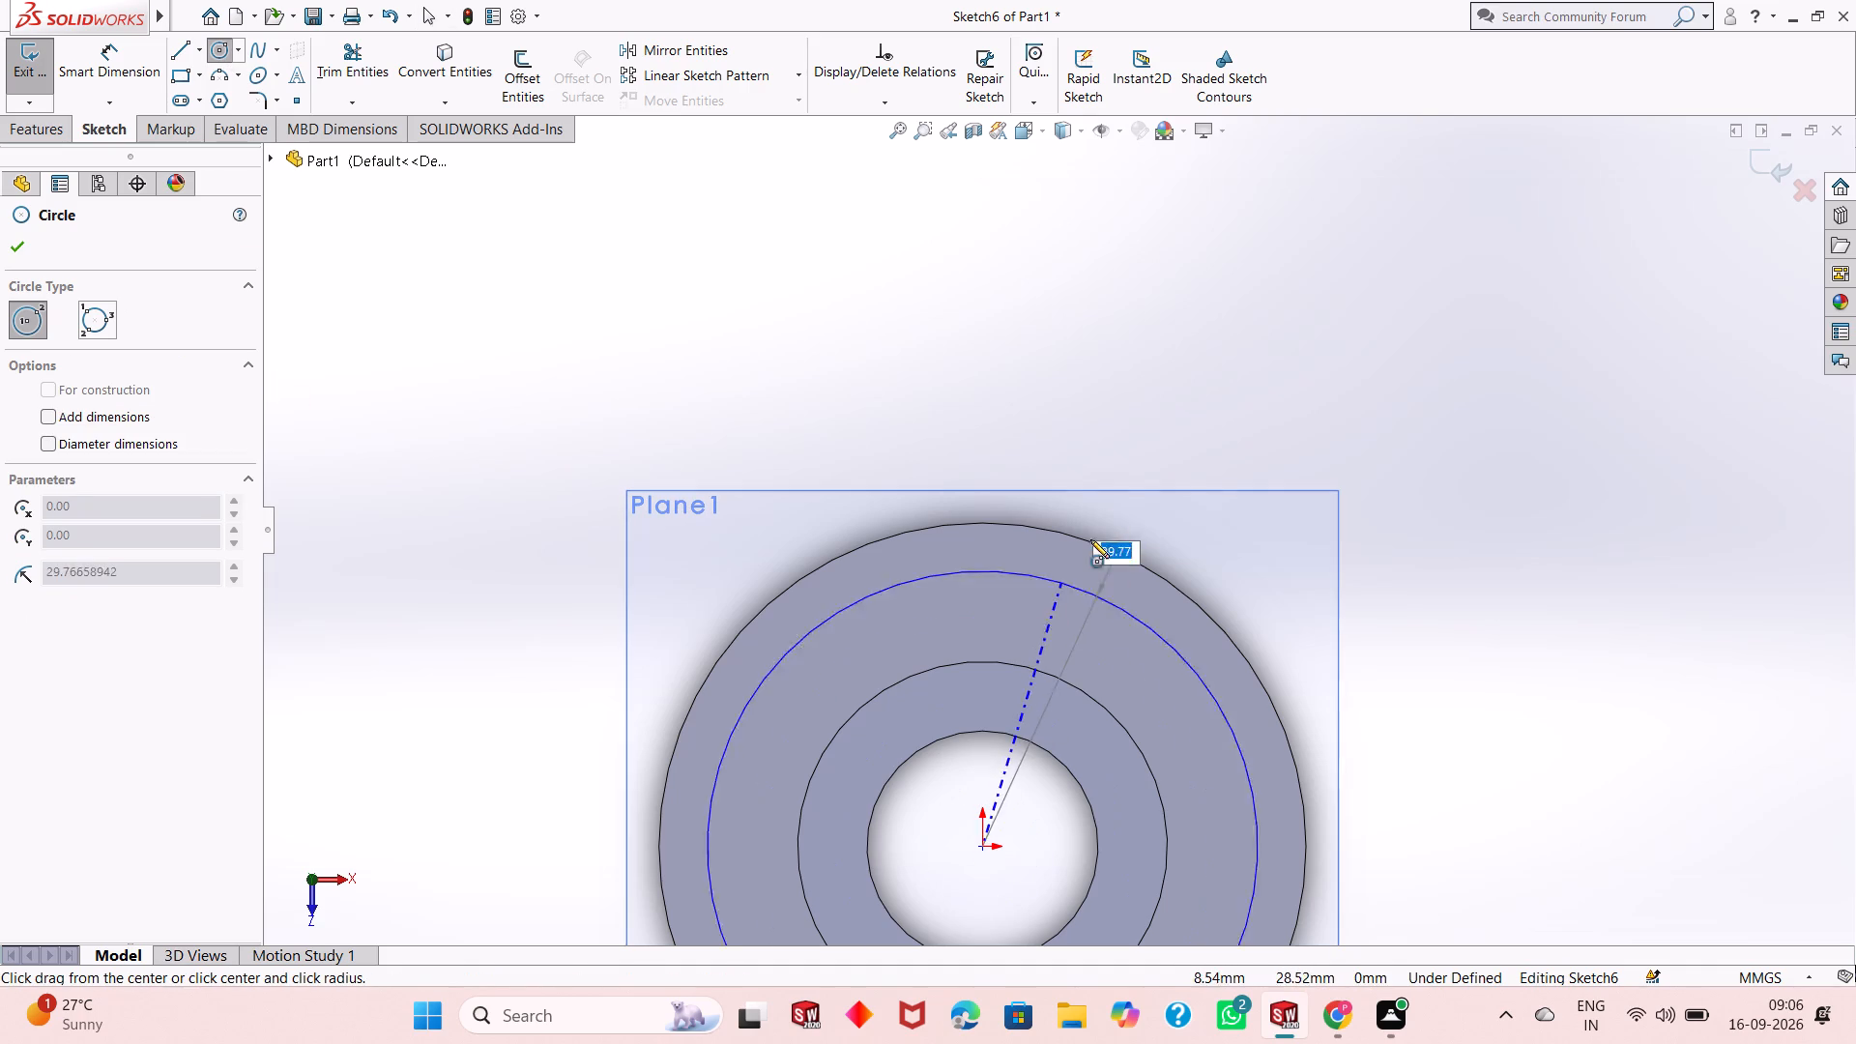
left_click(1136, 468)
right_click(1136, 468)
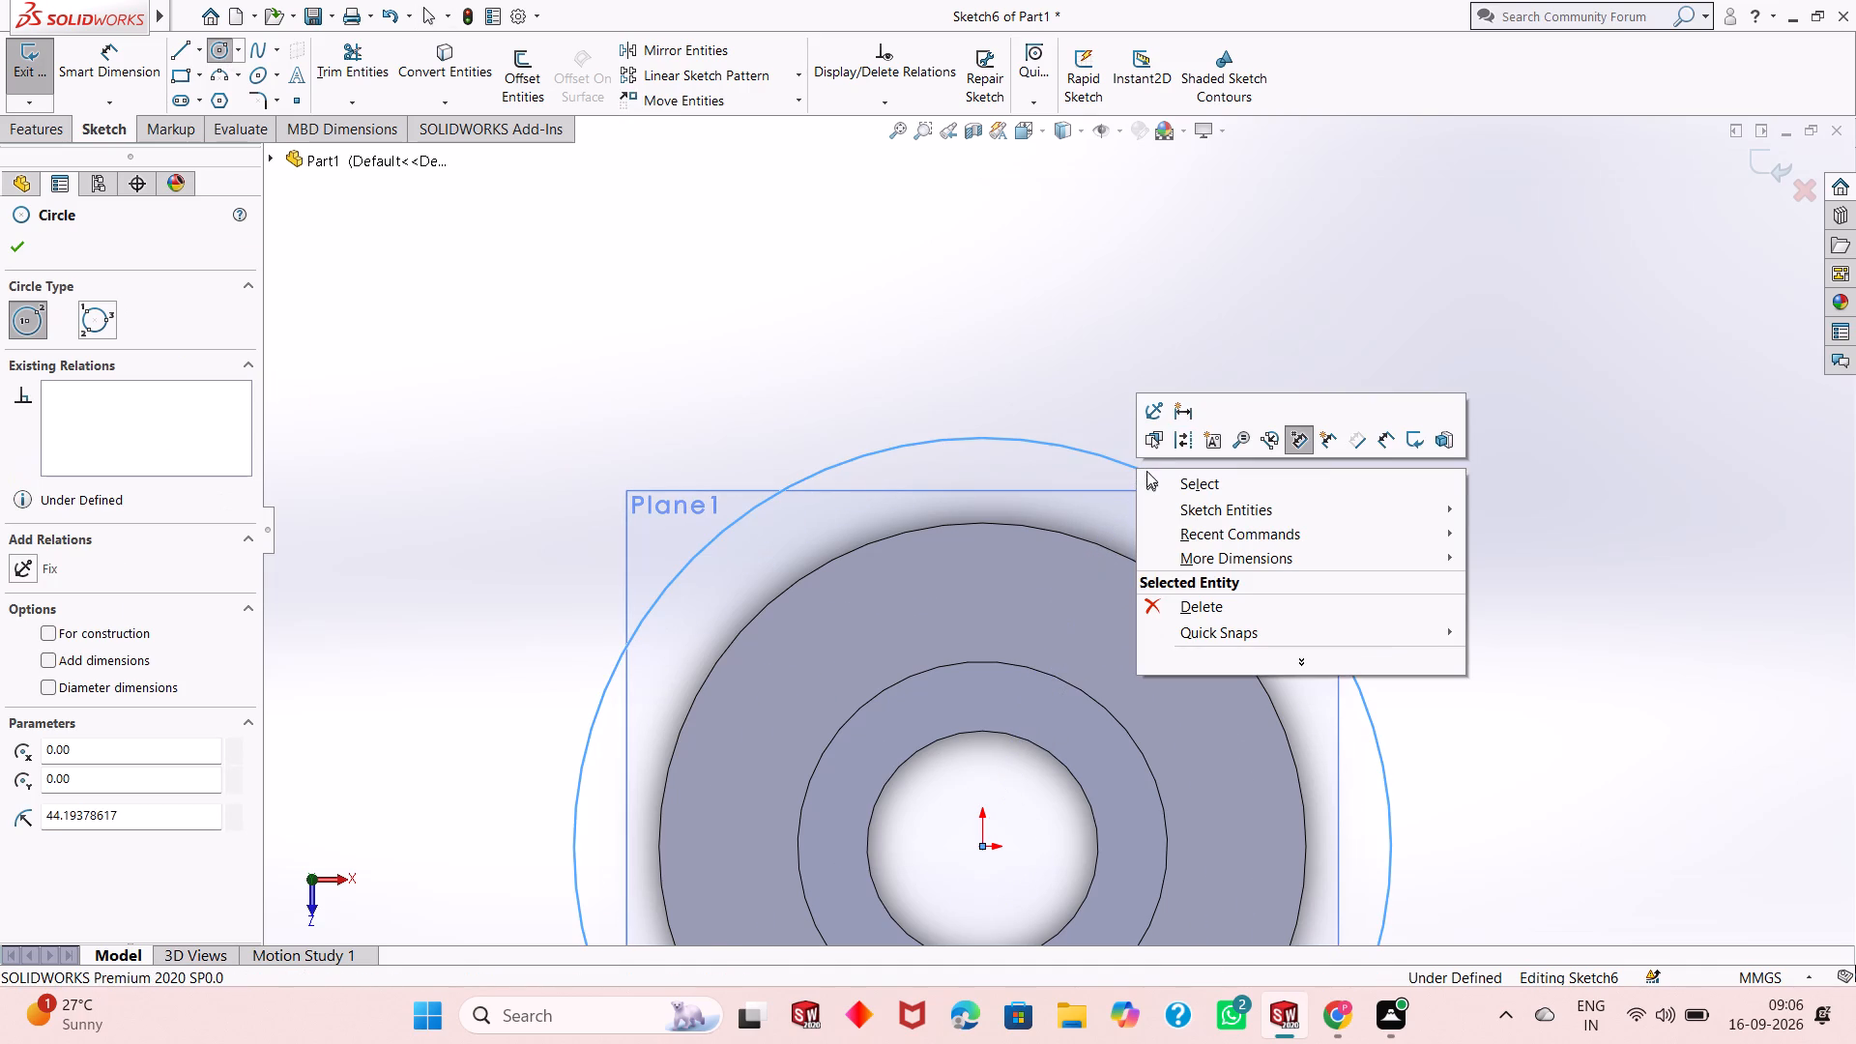
left_click(1146, 475)
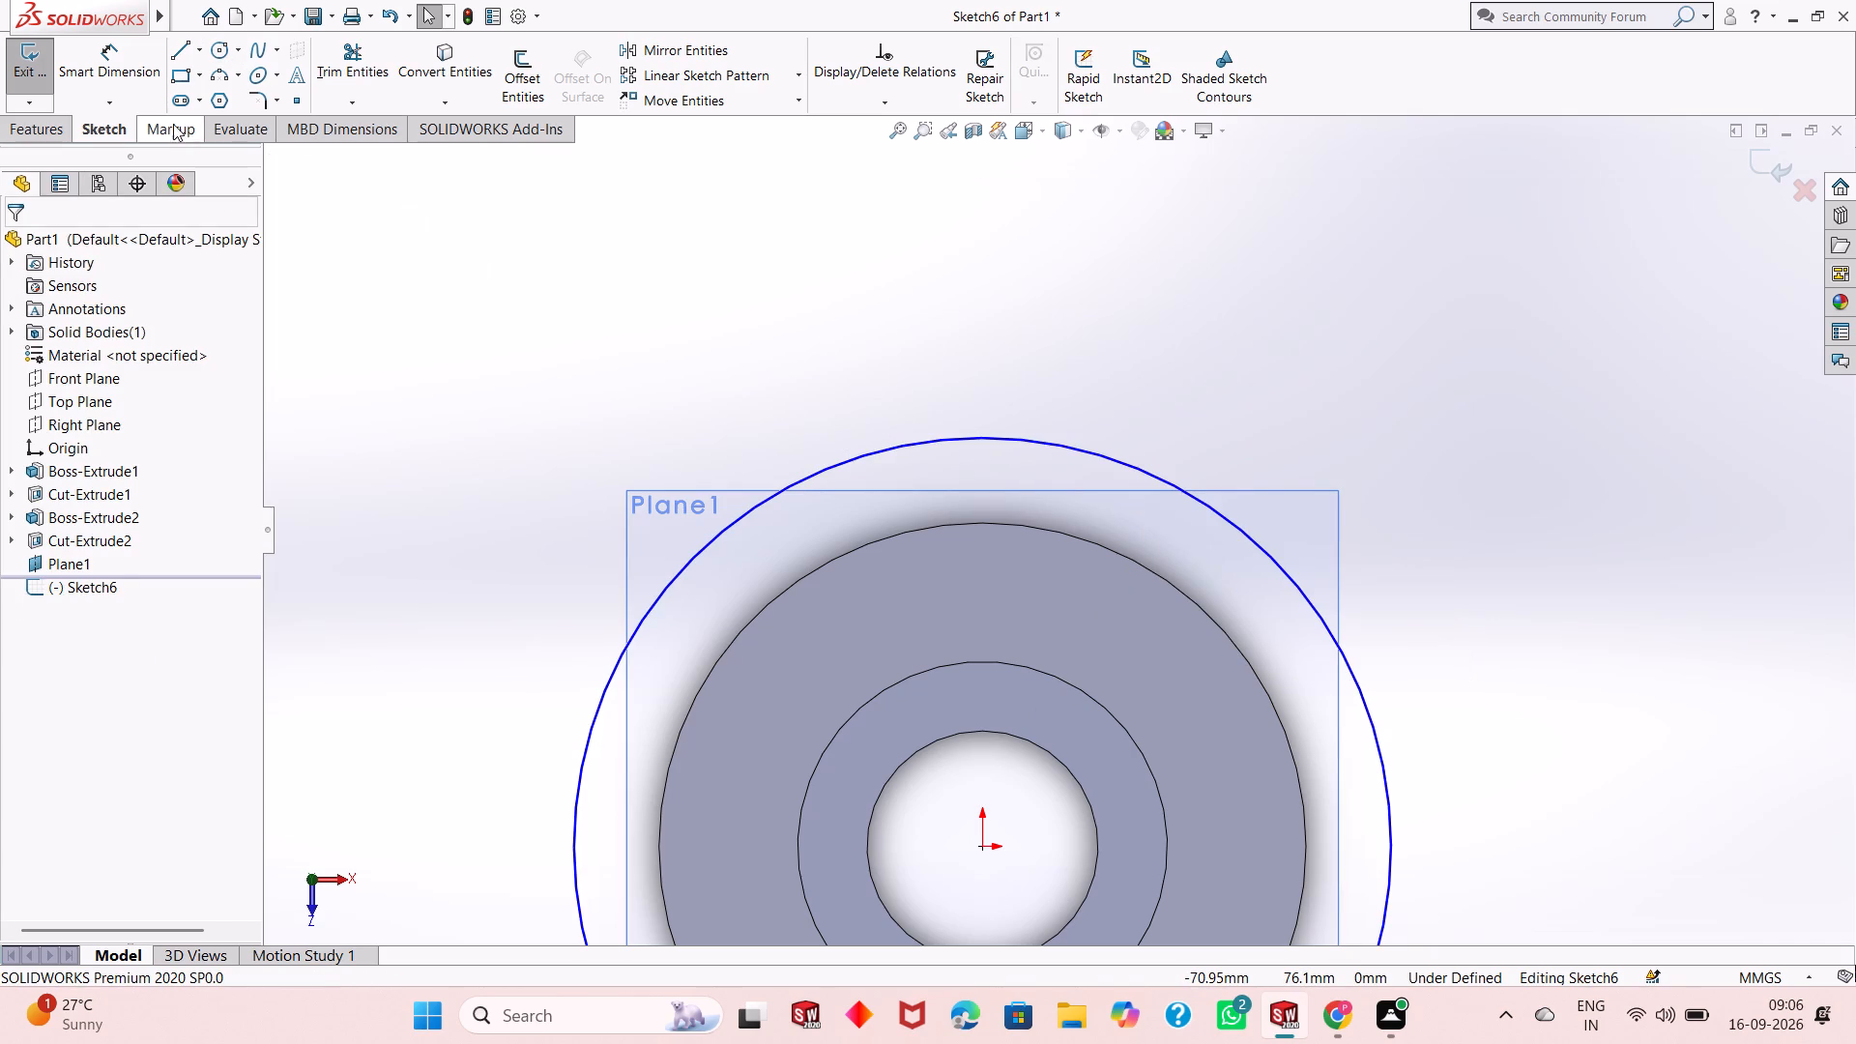
Dimension the diameter of the new circle around the cylinder as 170 mm.
left_click(125, 79)
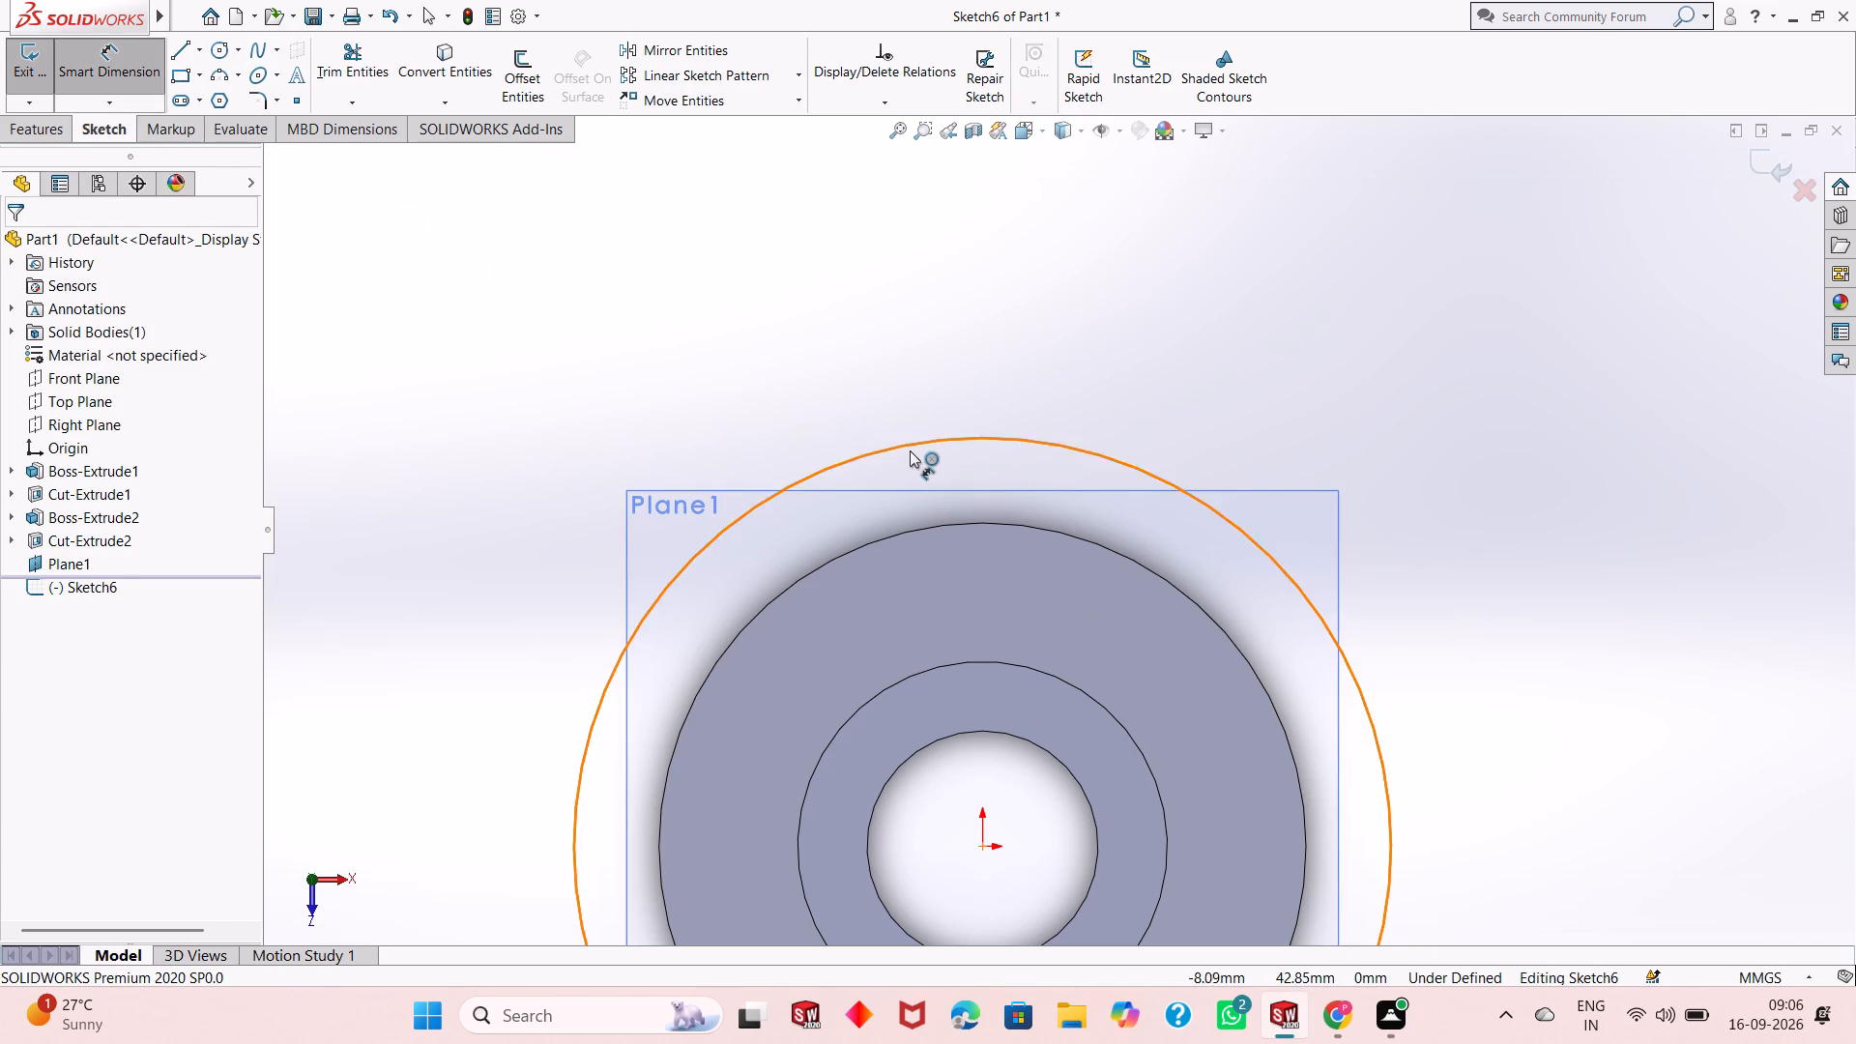
left_click(916, 449)
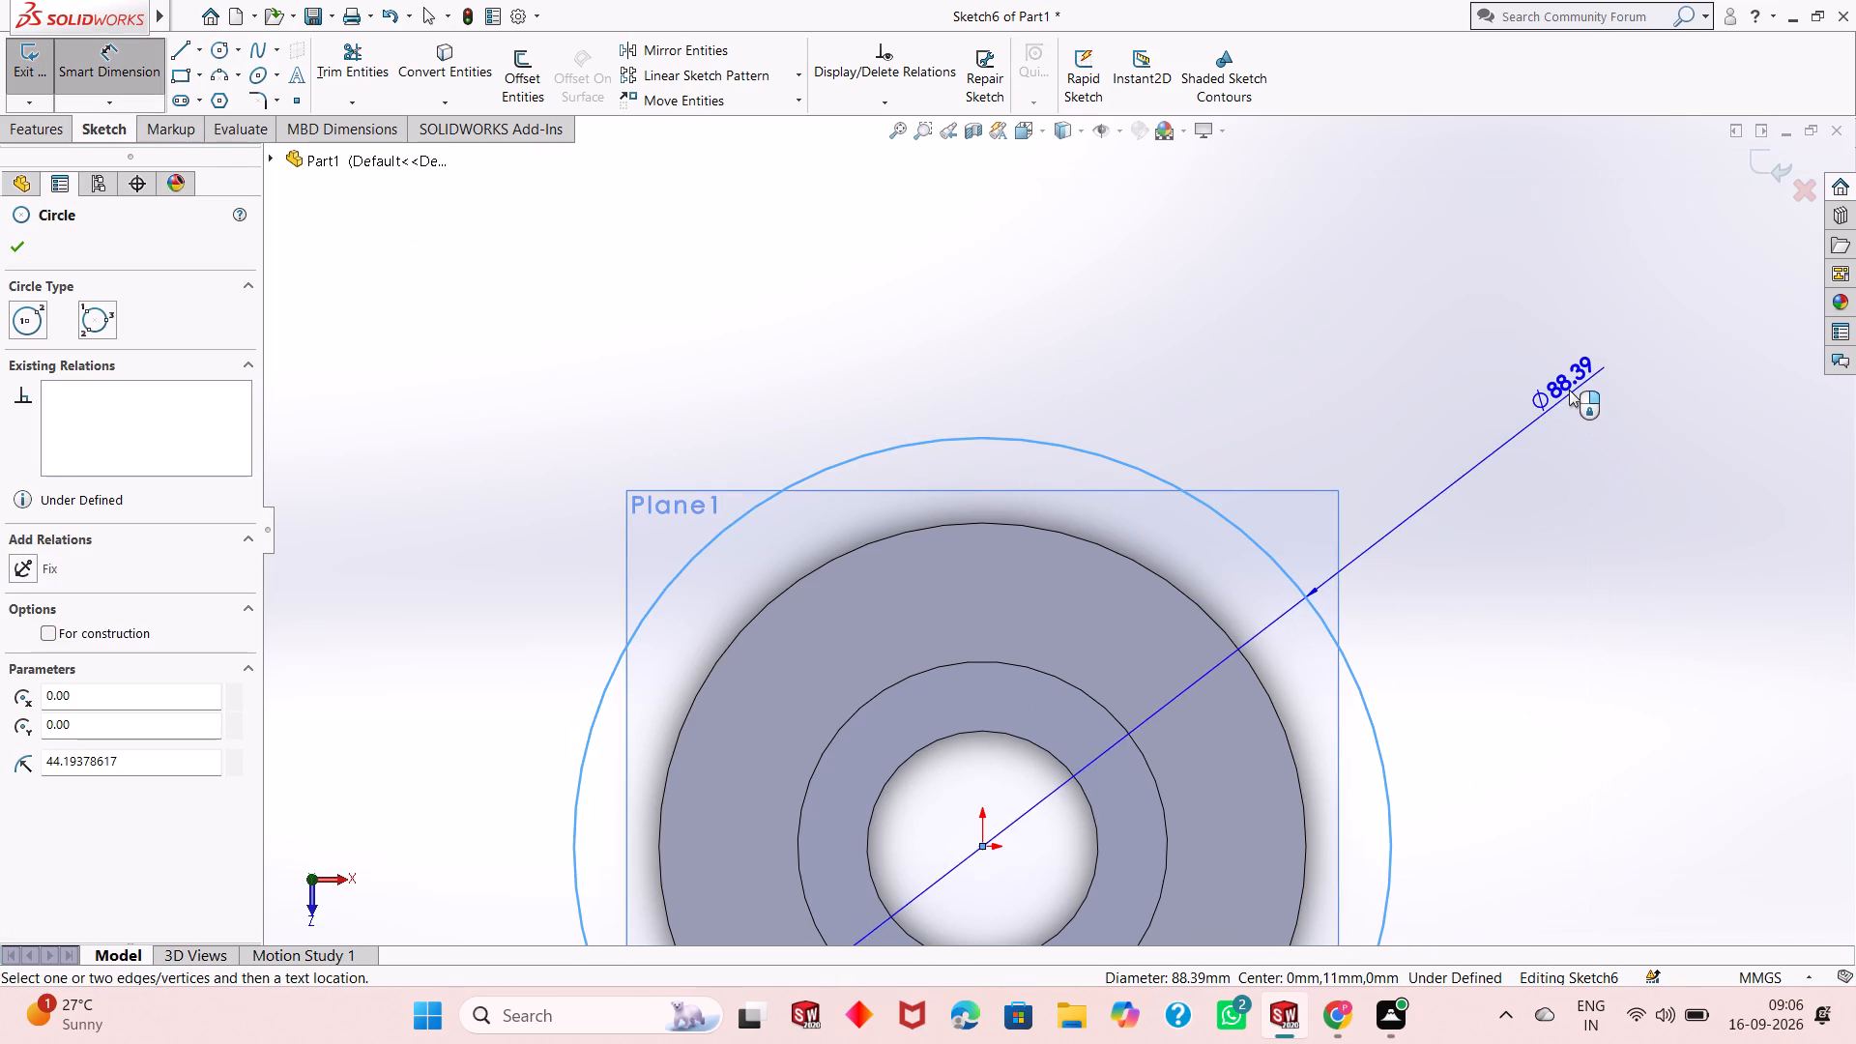
left_click(1567, 386)
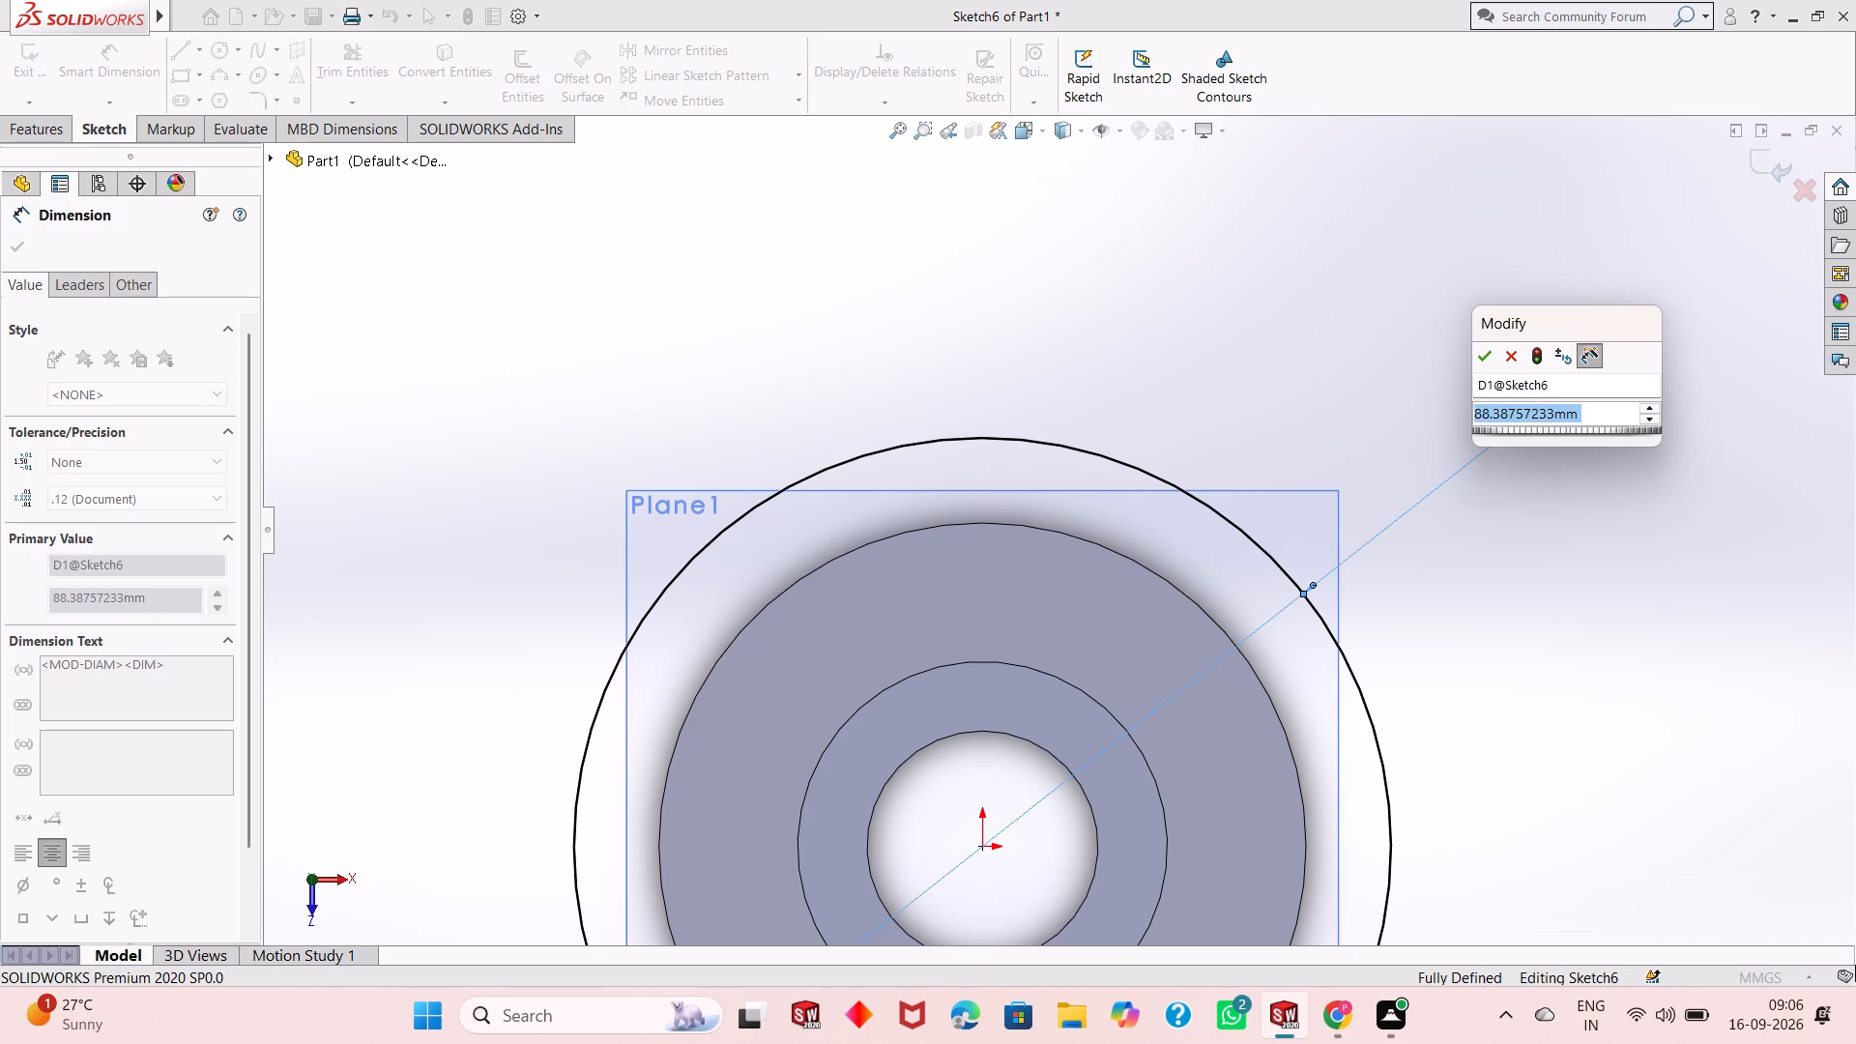
type("170")
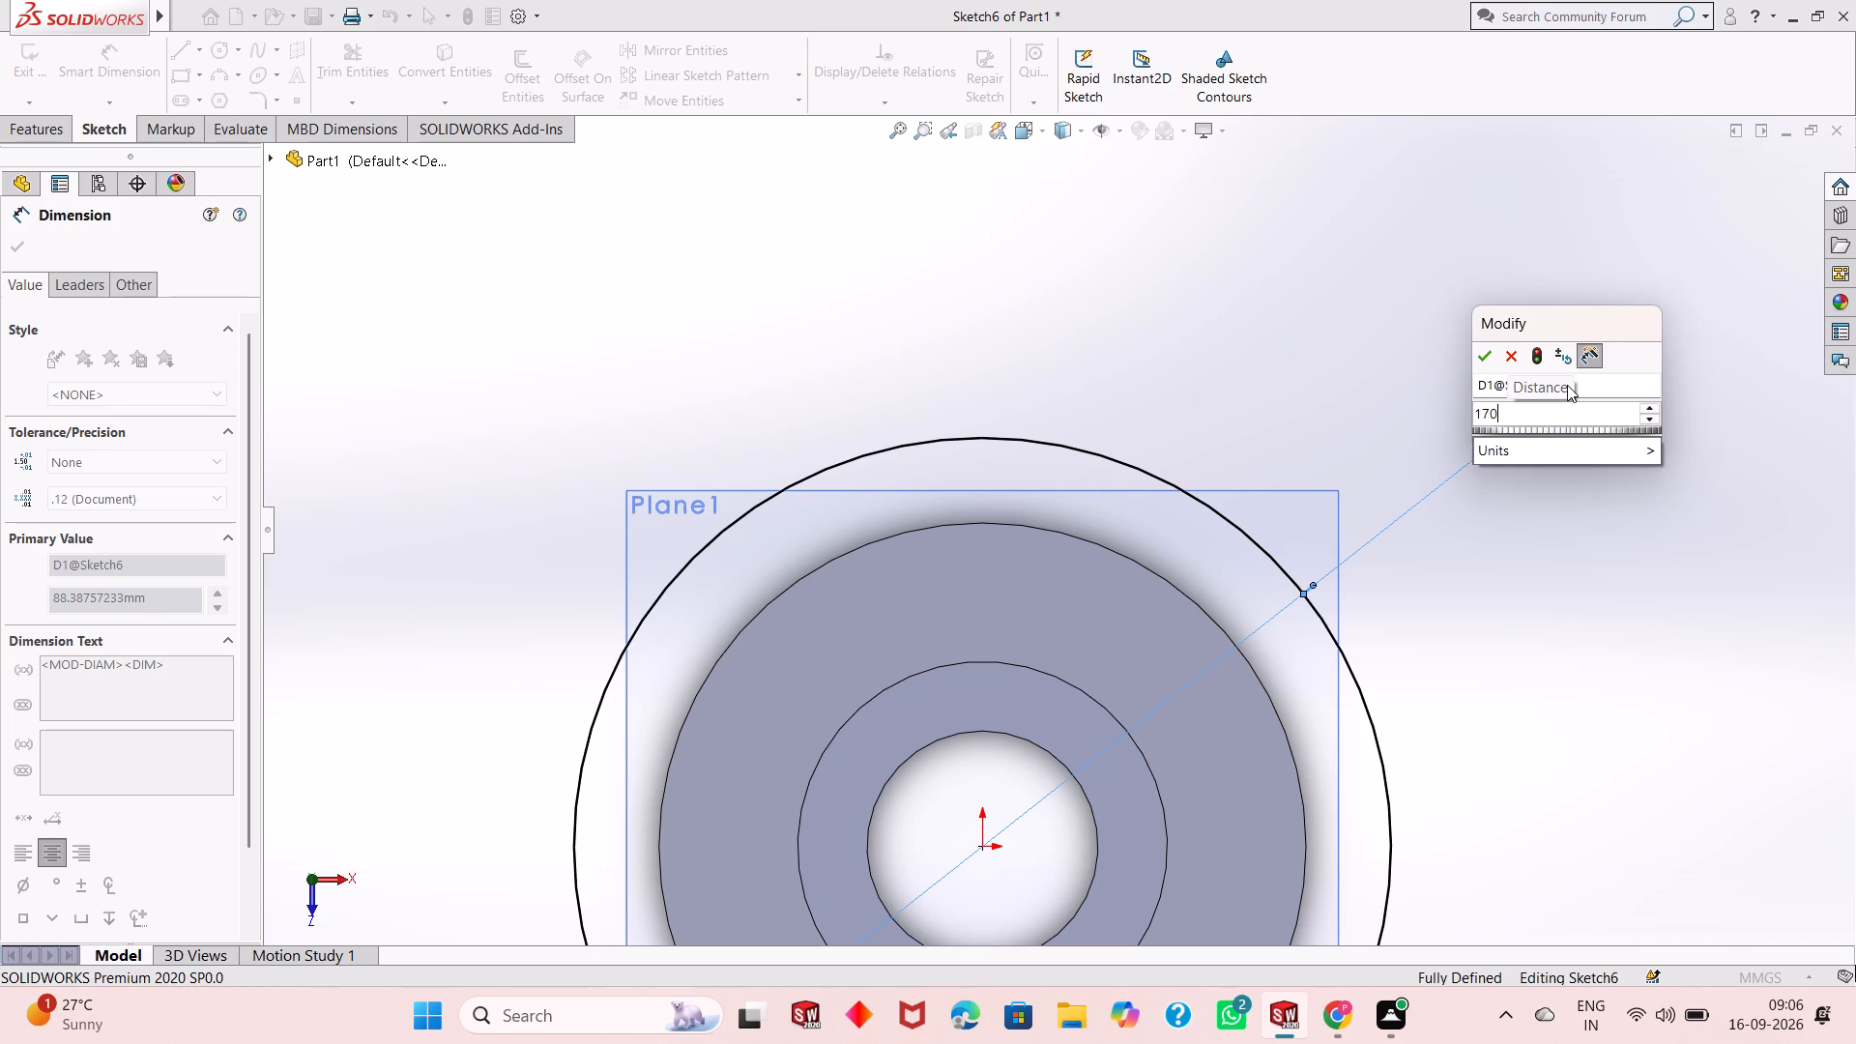
key("Return")
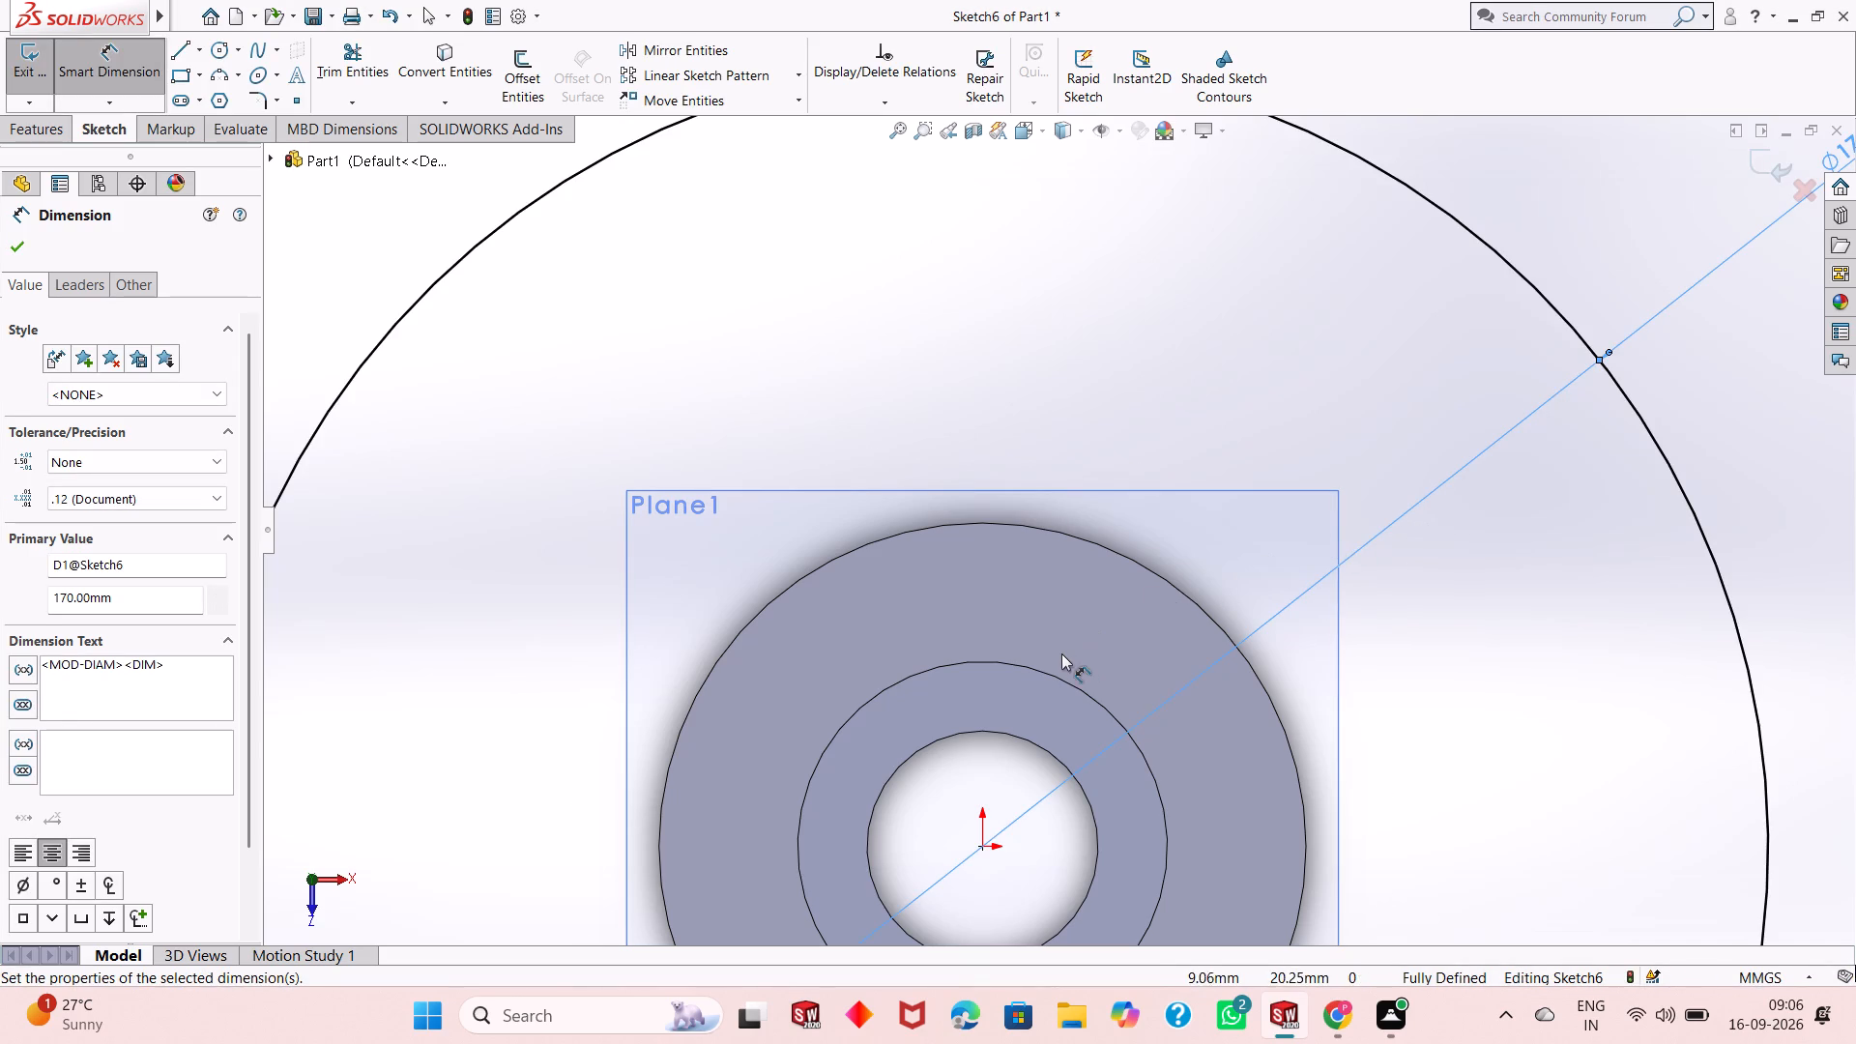
scroll(1061, 653, "up", 6)
scroll(1096, 375, "down", 2)
scroll(1087, 398, "up", 2)
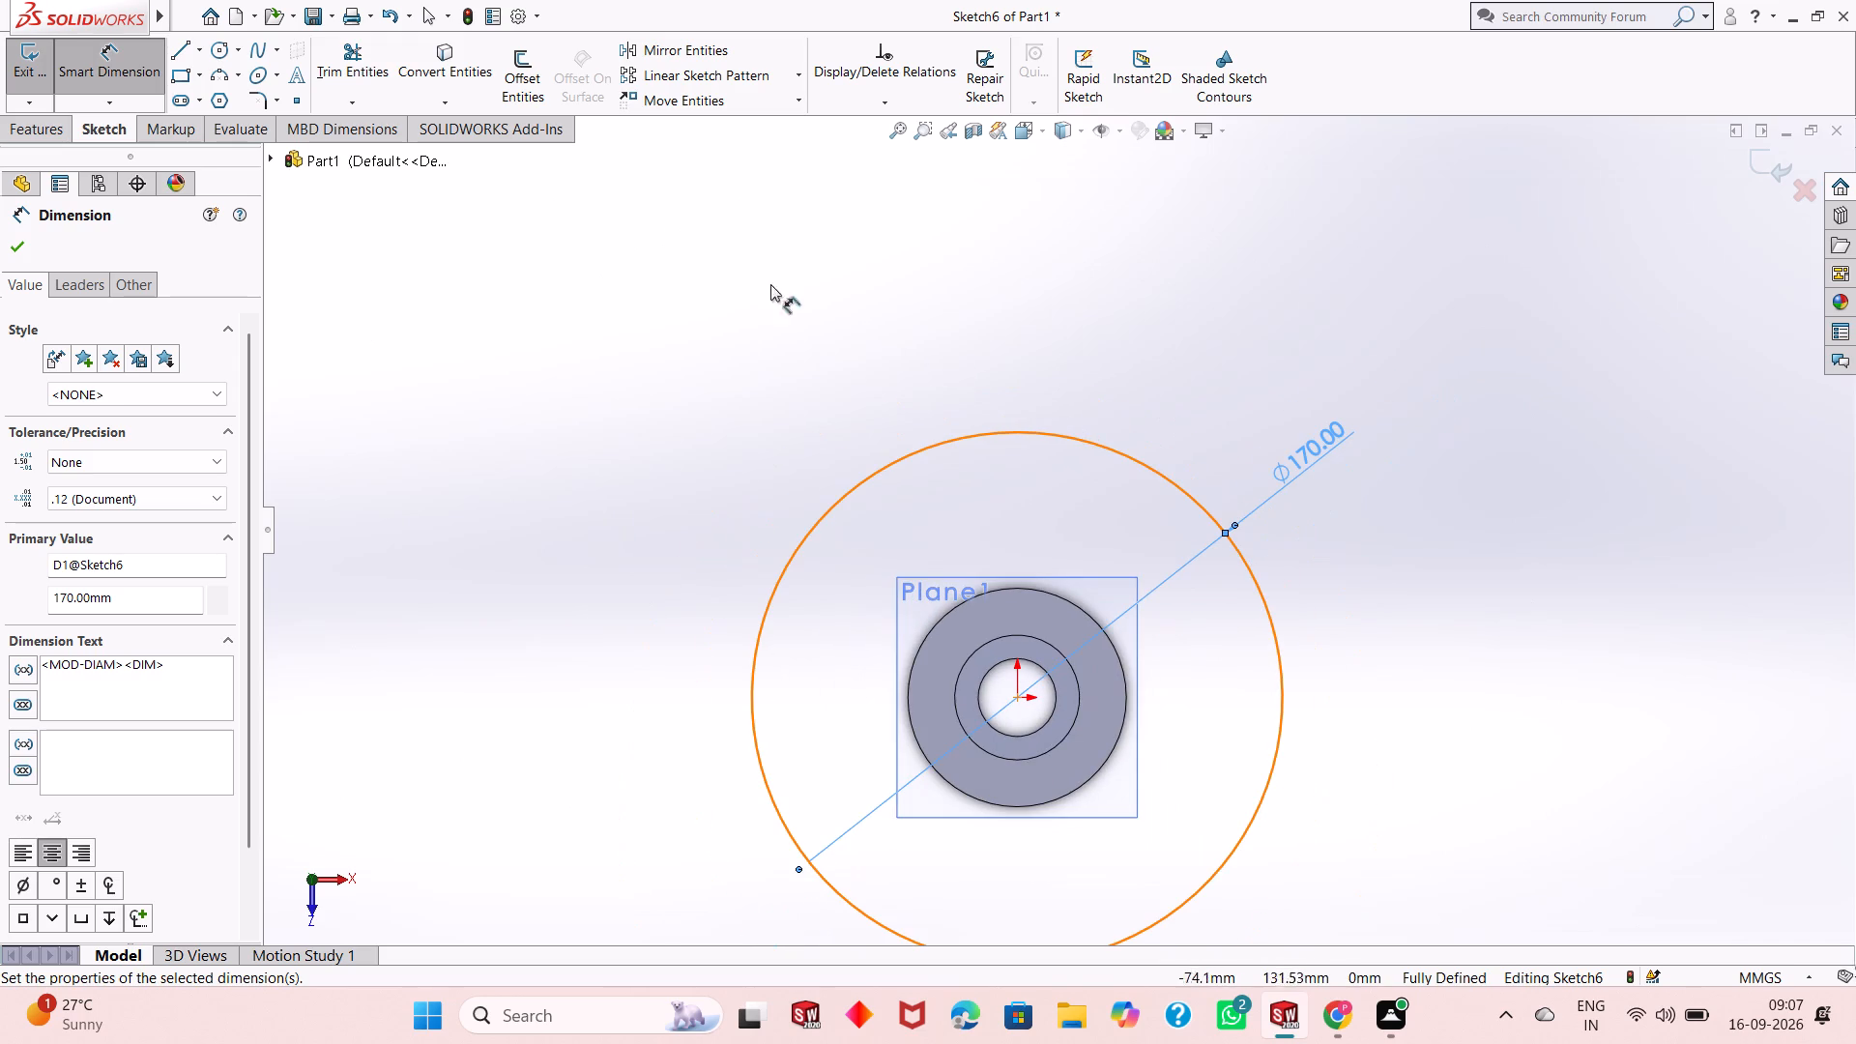
left_click(27, 239)
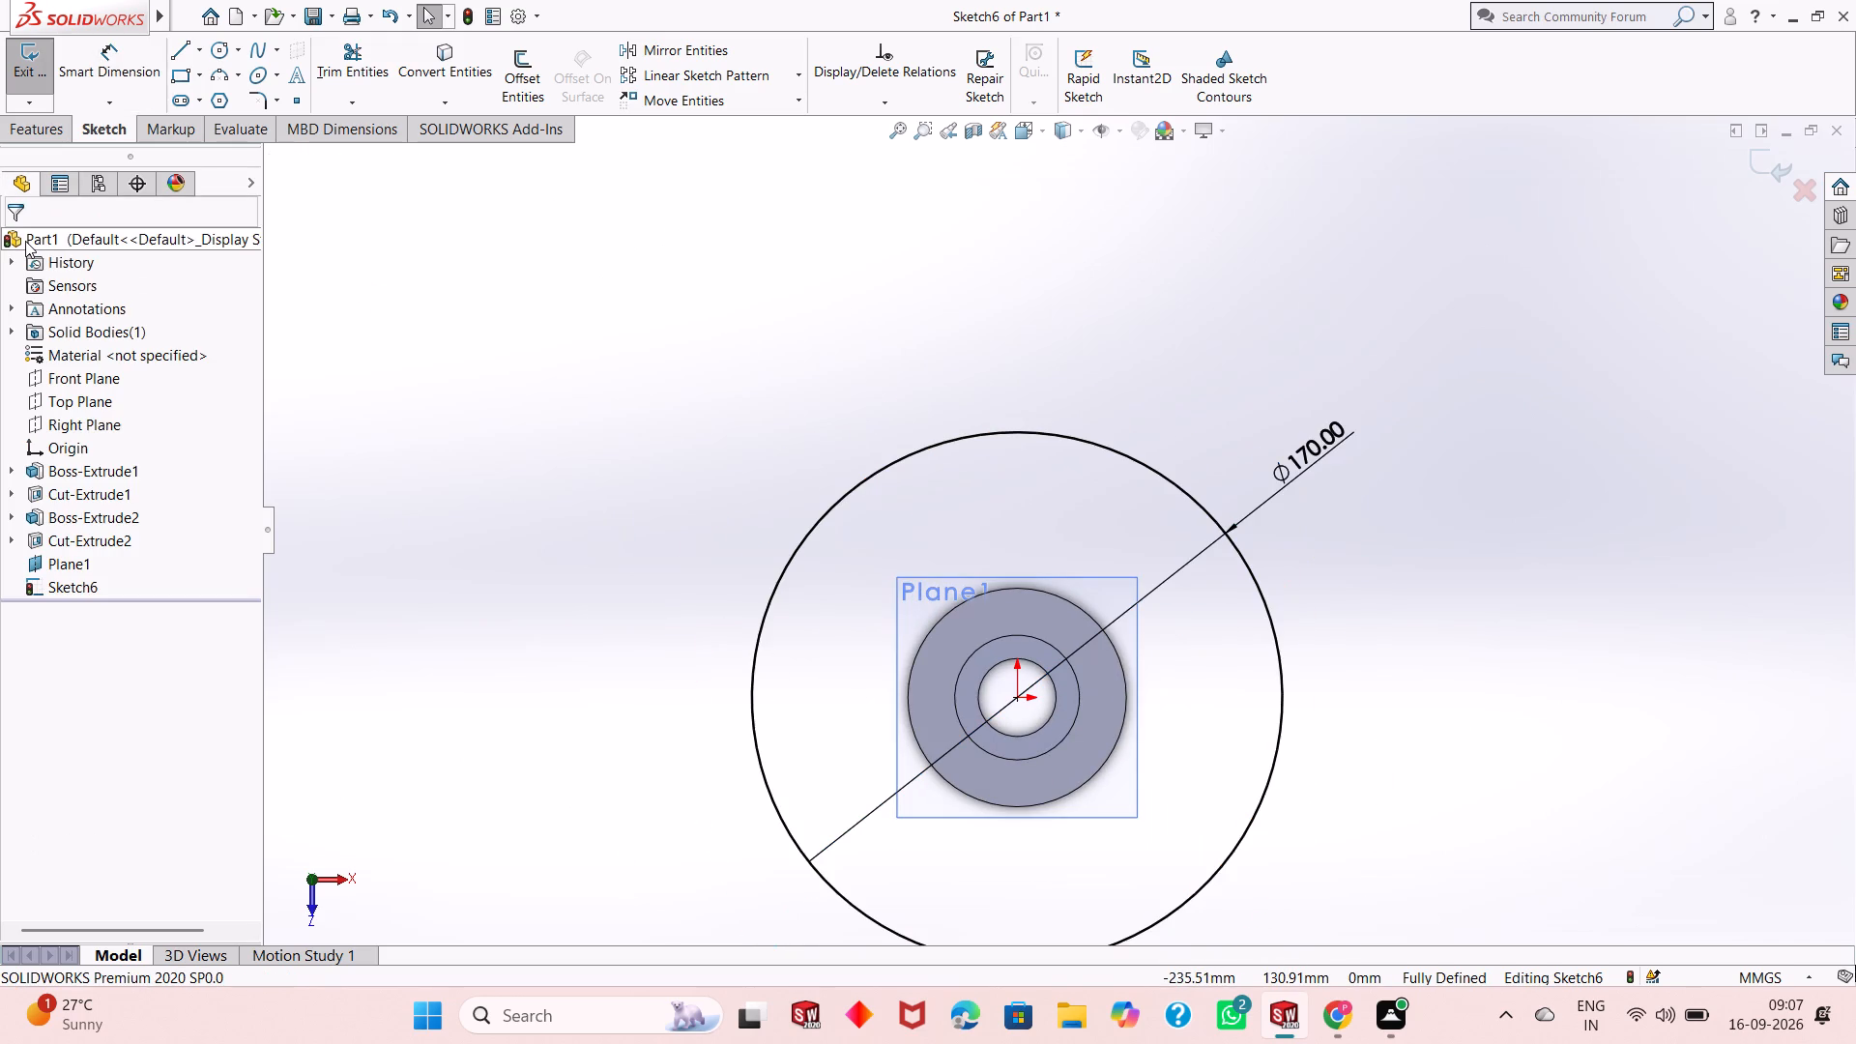
Sketch a second circle about 249 mm in diameter centred on the origin, outside the 170 mm circle.
left_click(220, 46)
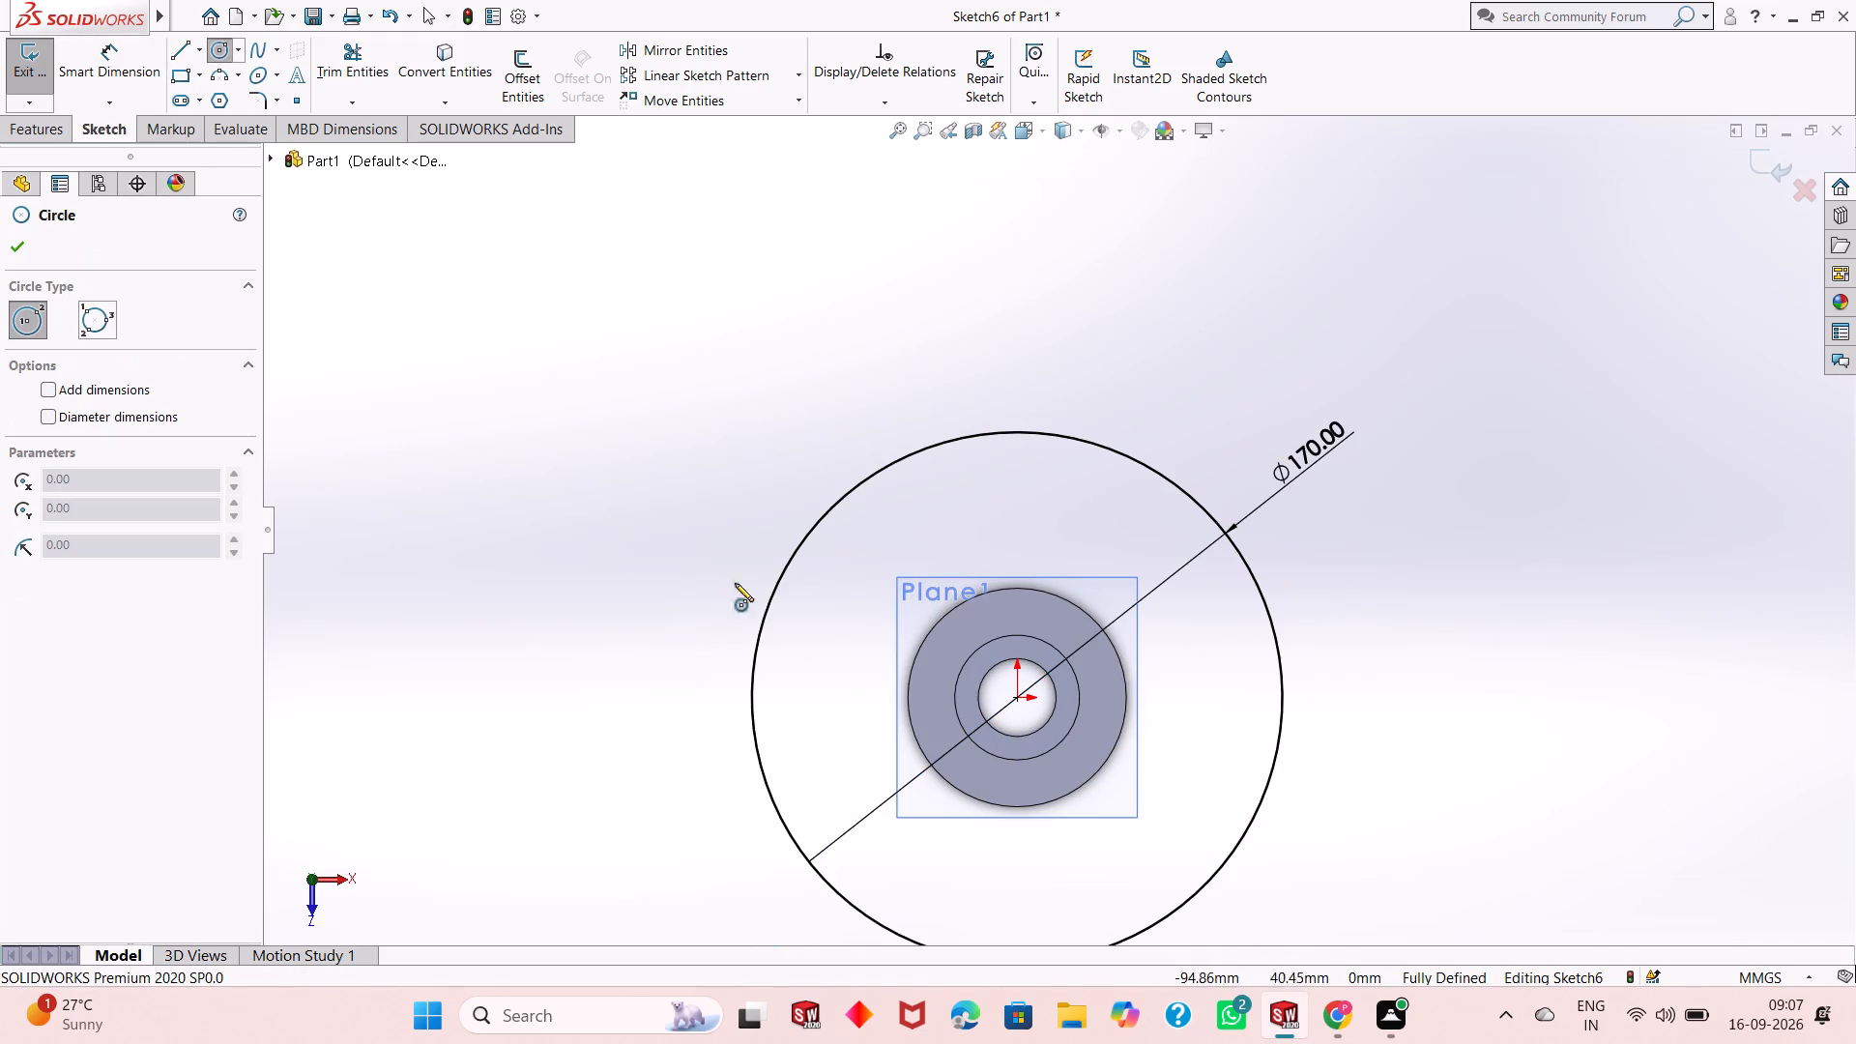
left_click(1014, 699)
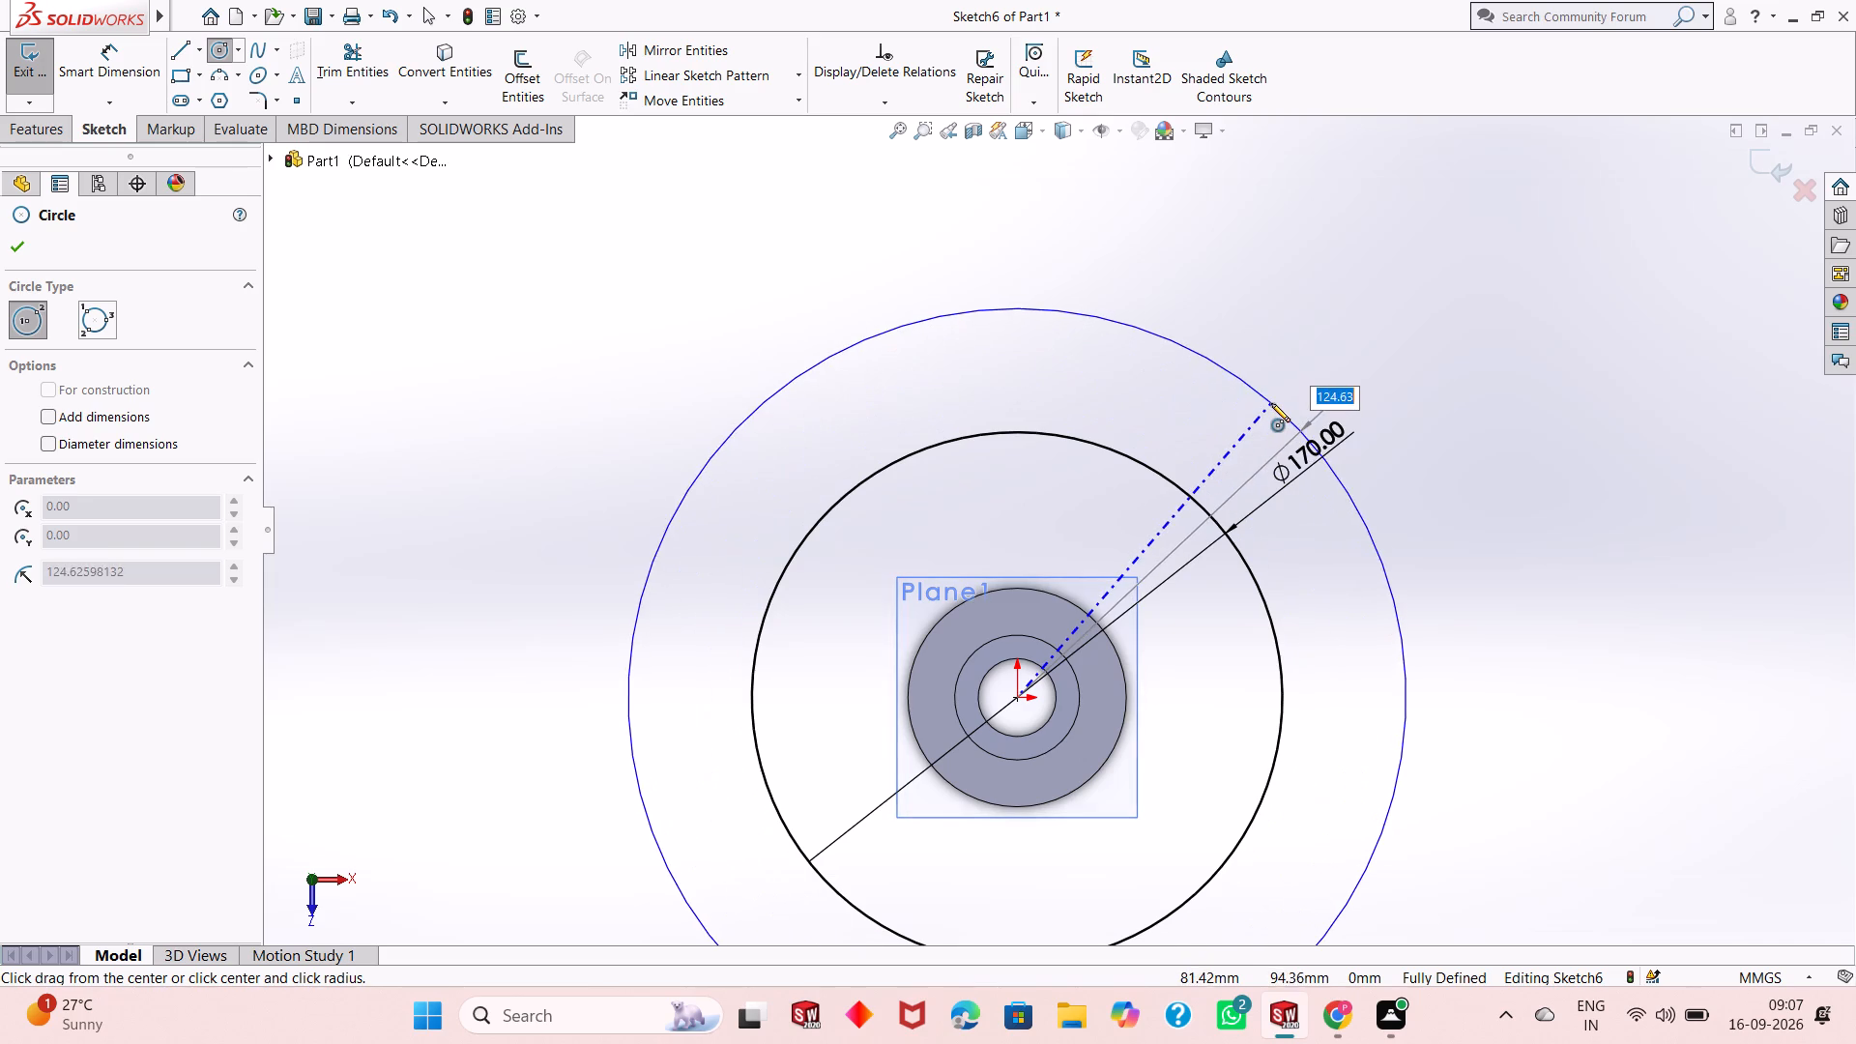
left_click(1271, 403)
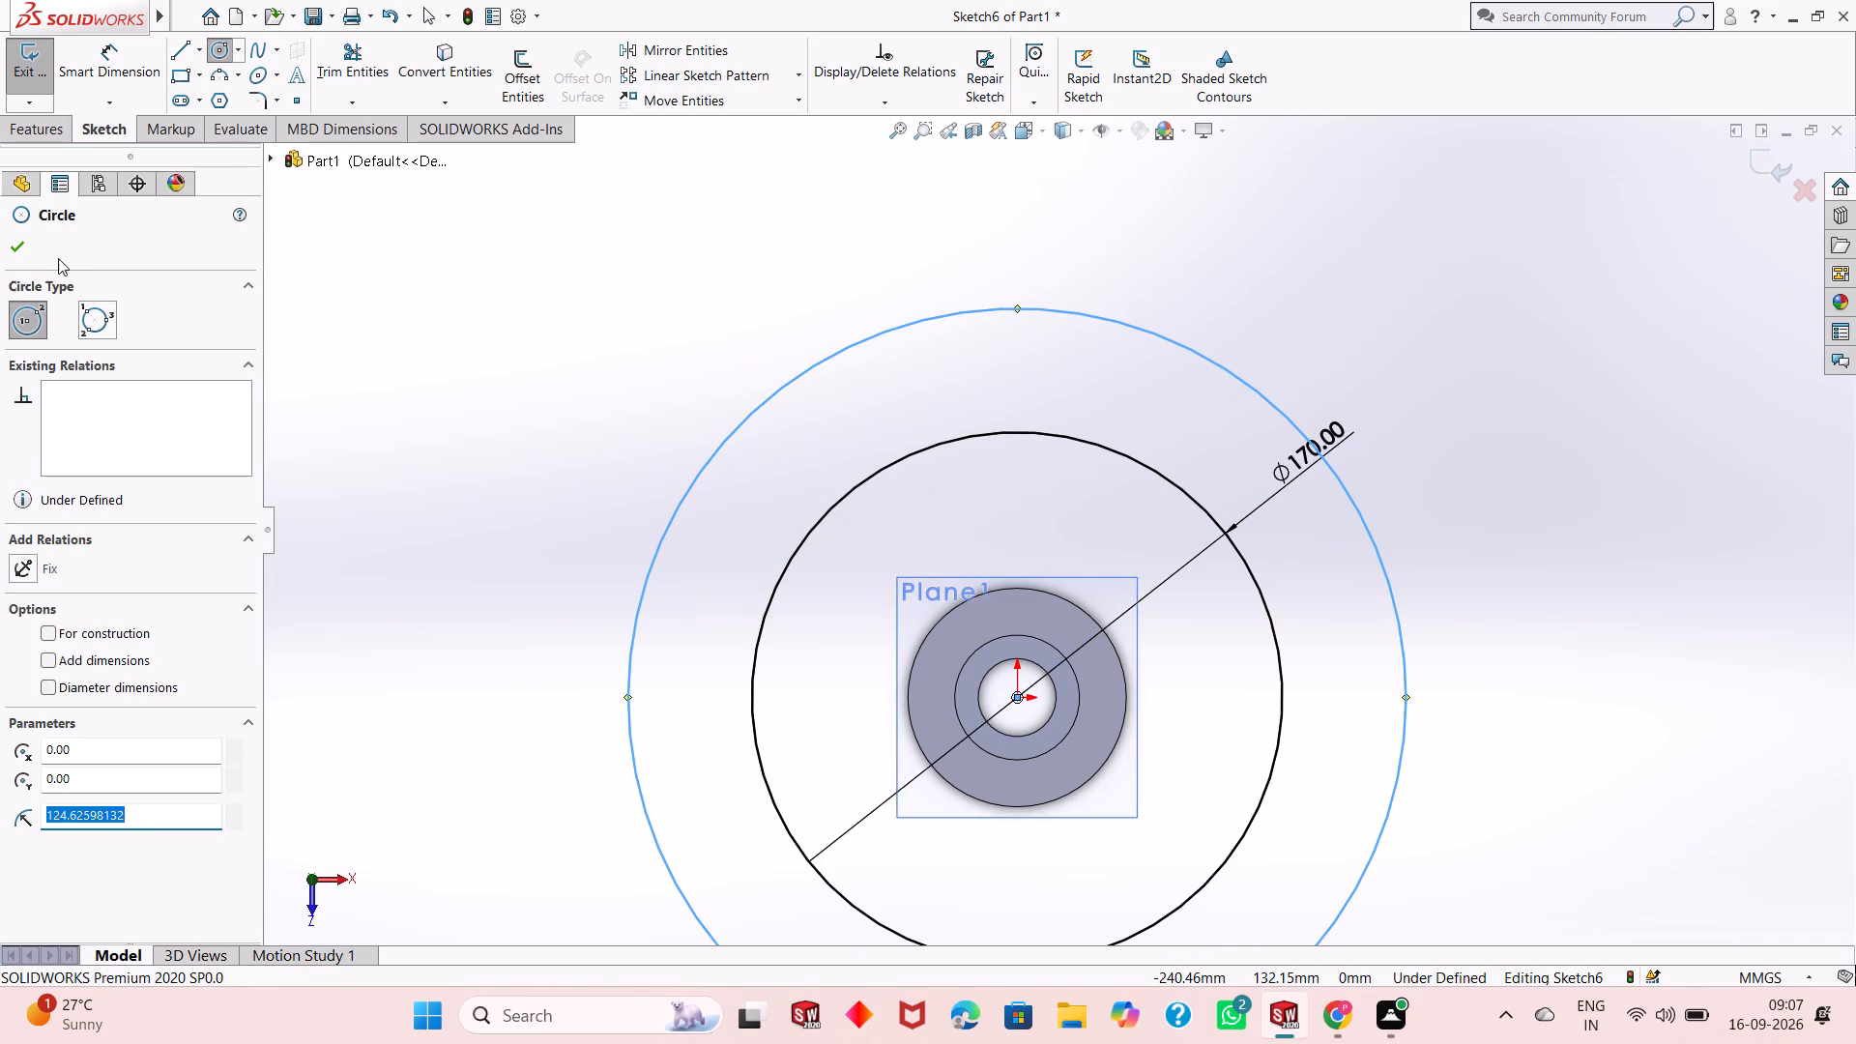
left_click(27, 253)
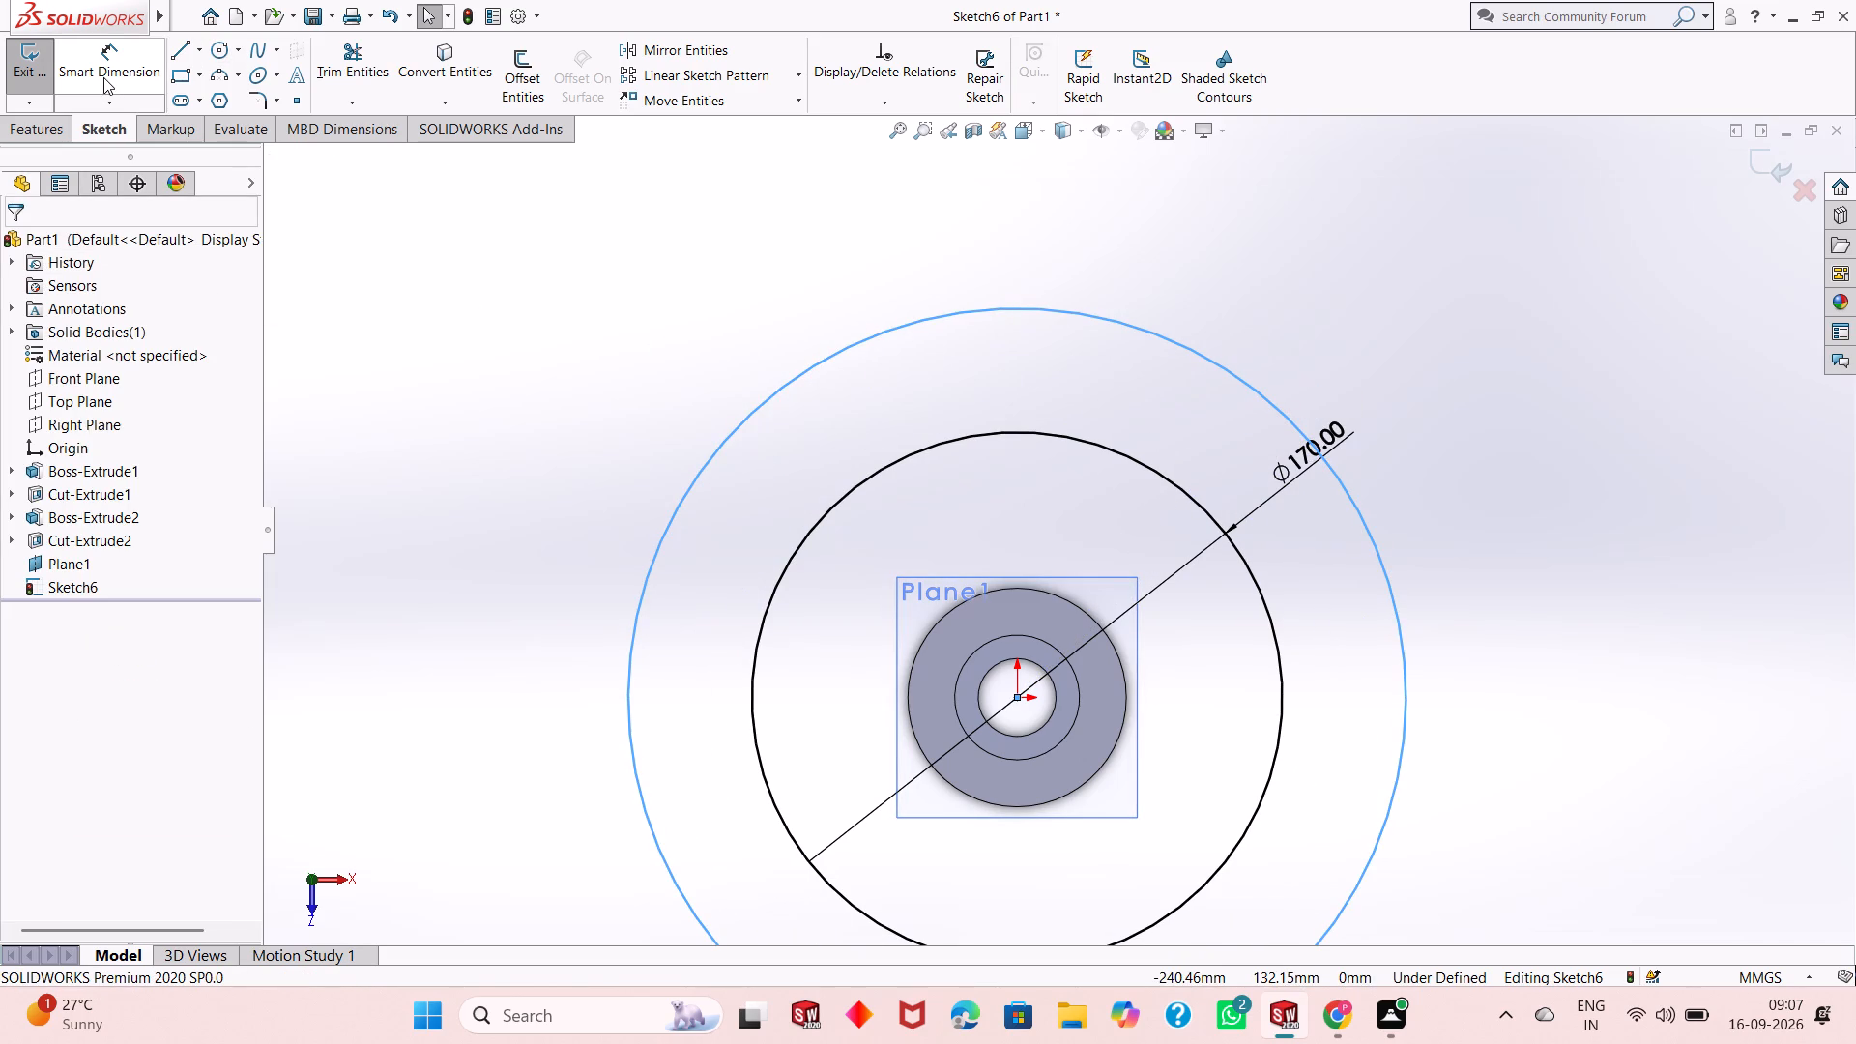
Dimension the diameter of the outermost circle as 200 mm.
left_click(103, 77)
left_click(653, 563)
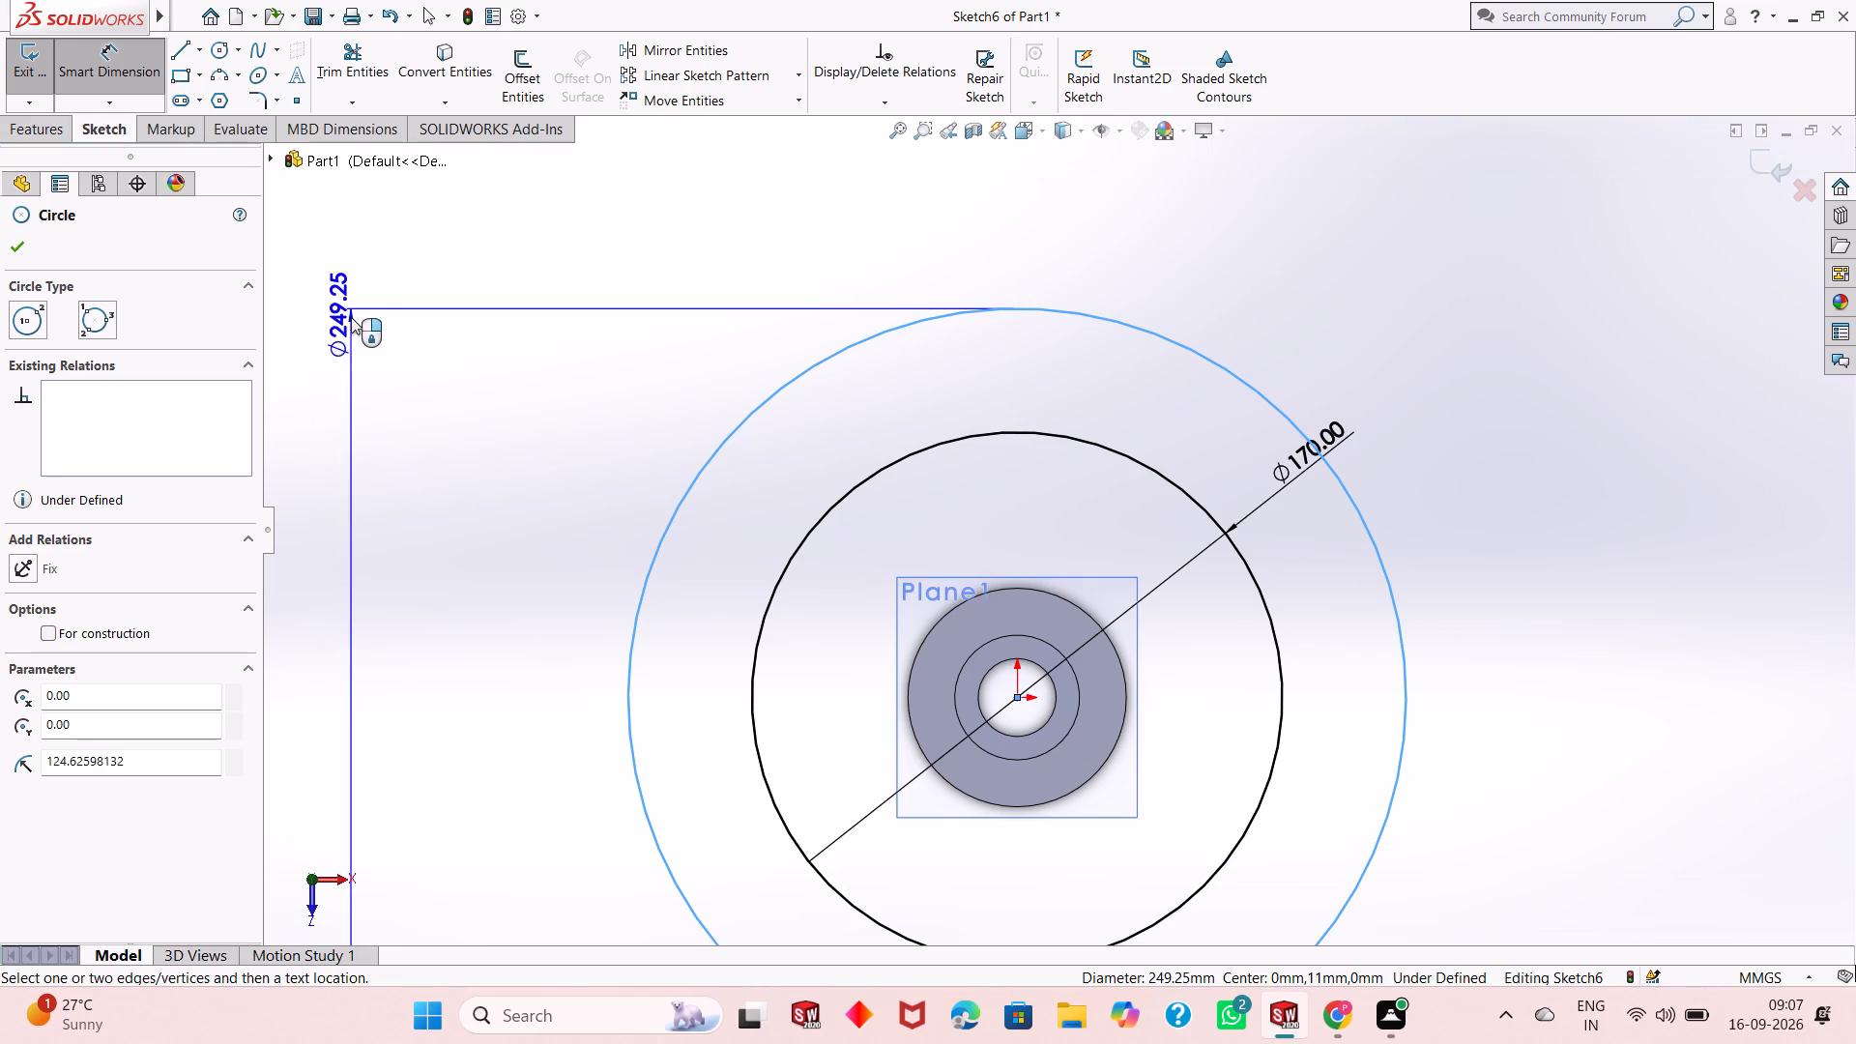
left_click(440, 242)
type("200")
key("Return")
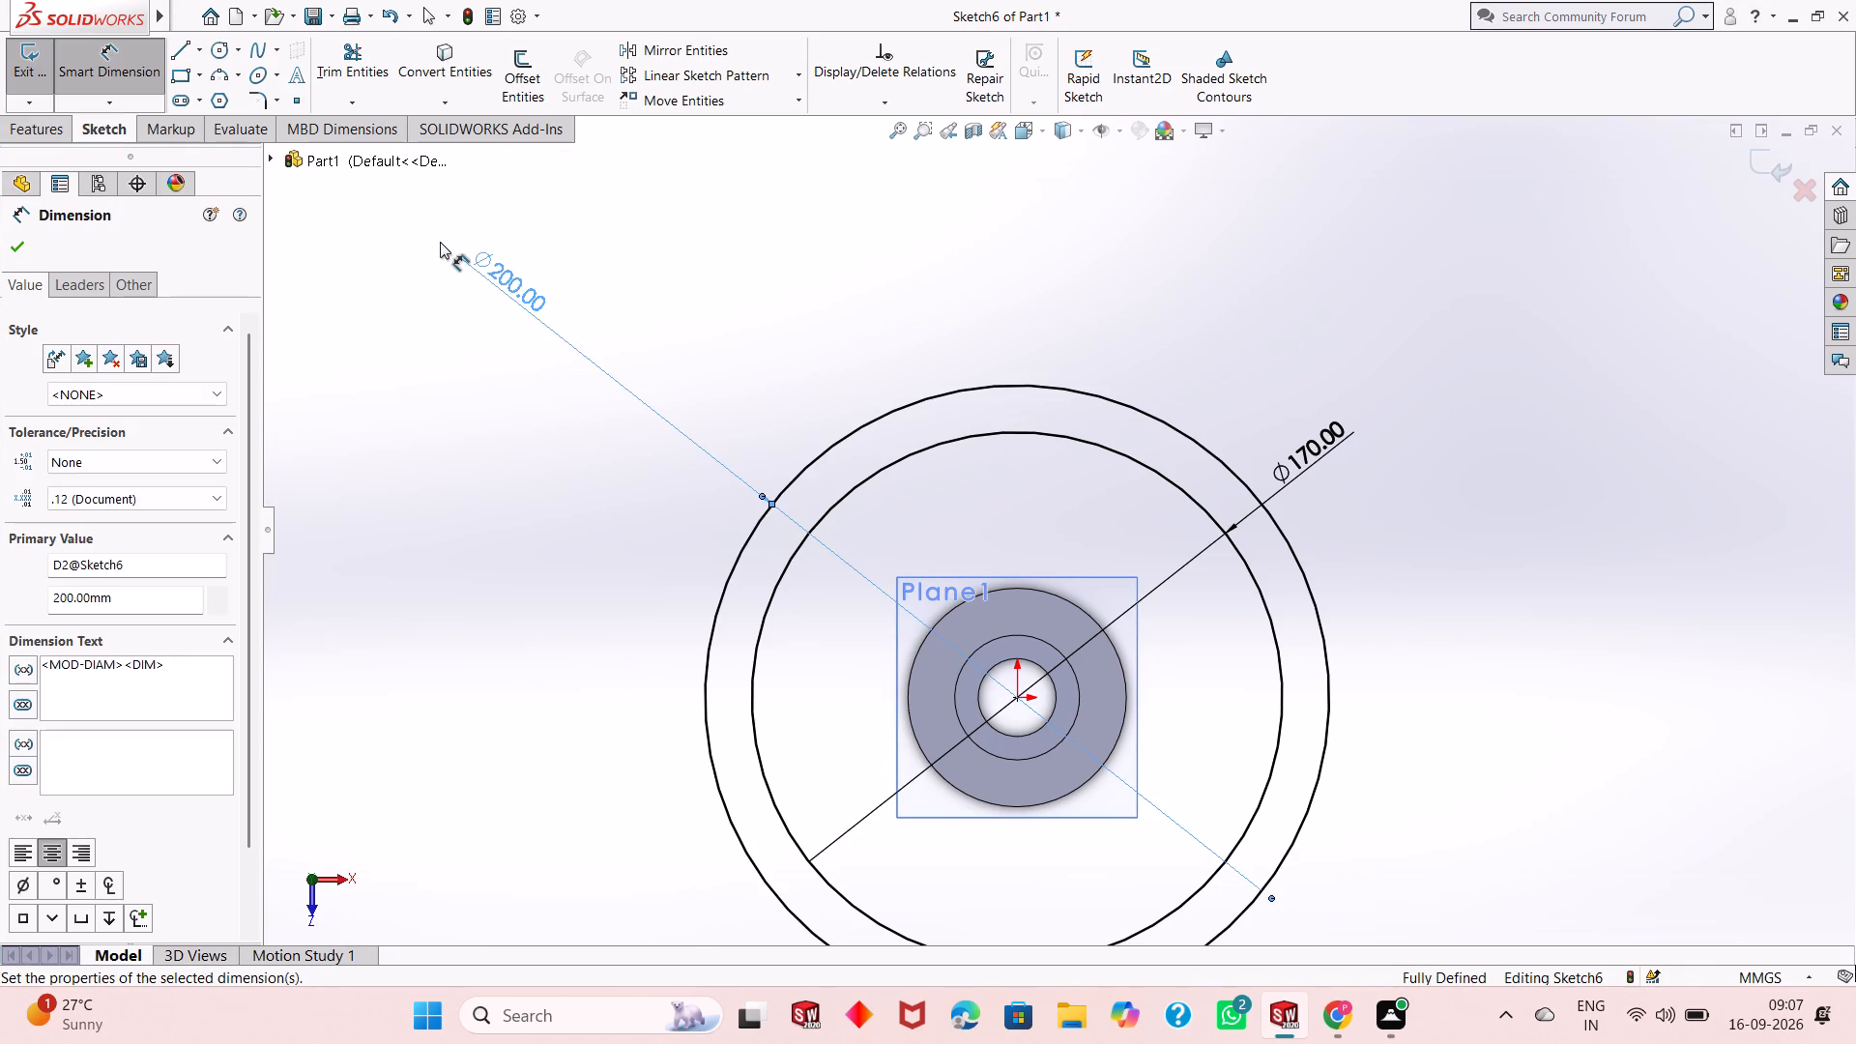
scroll(863, 652, "up", 3)
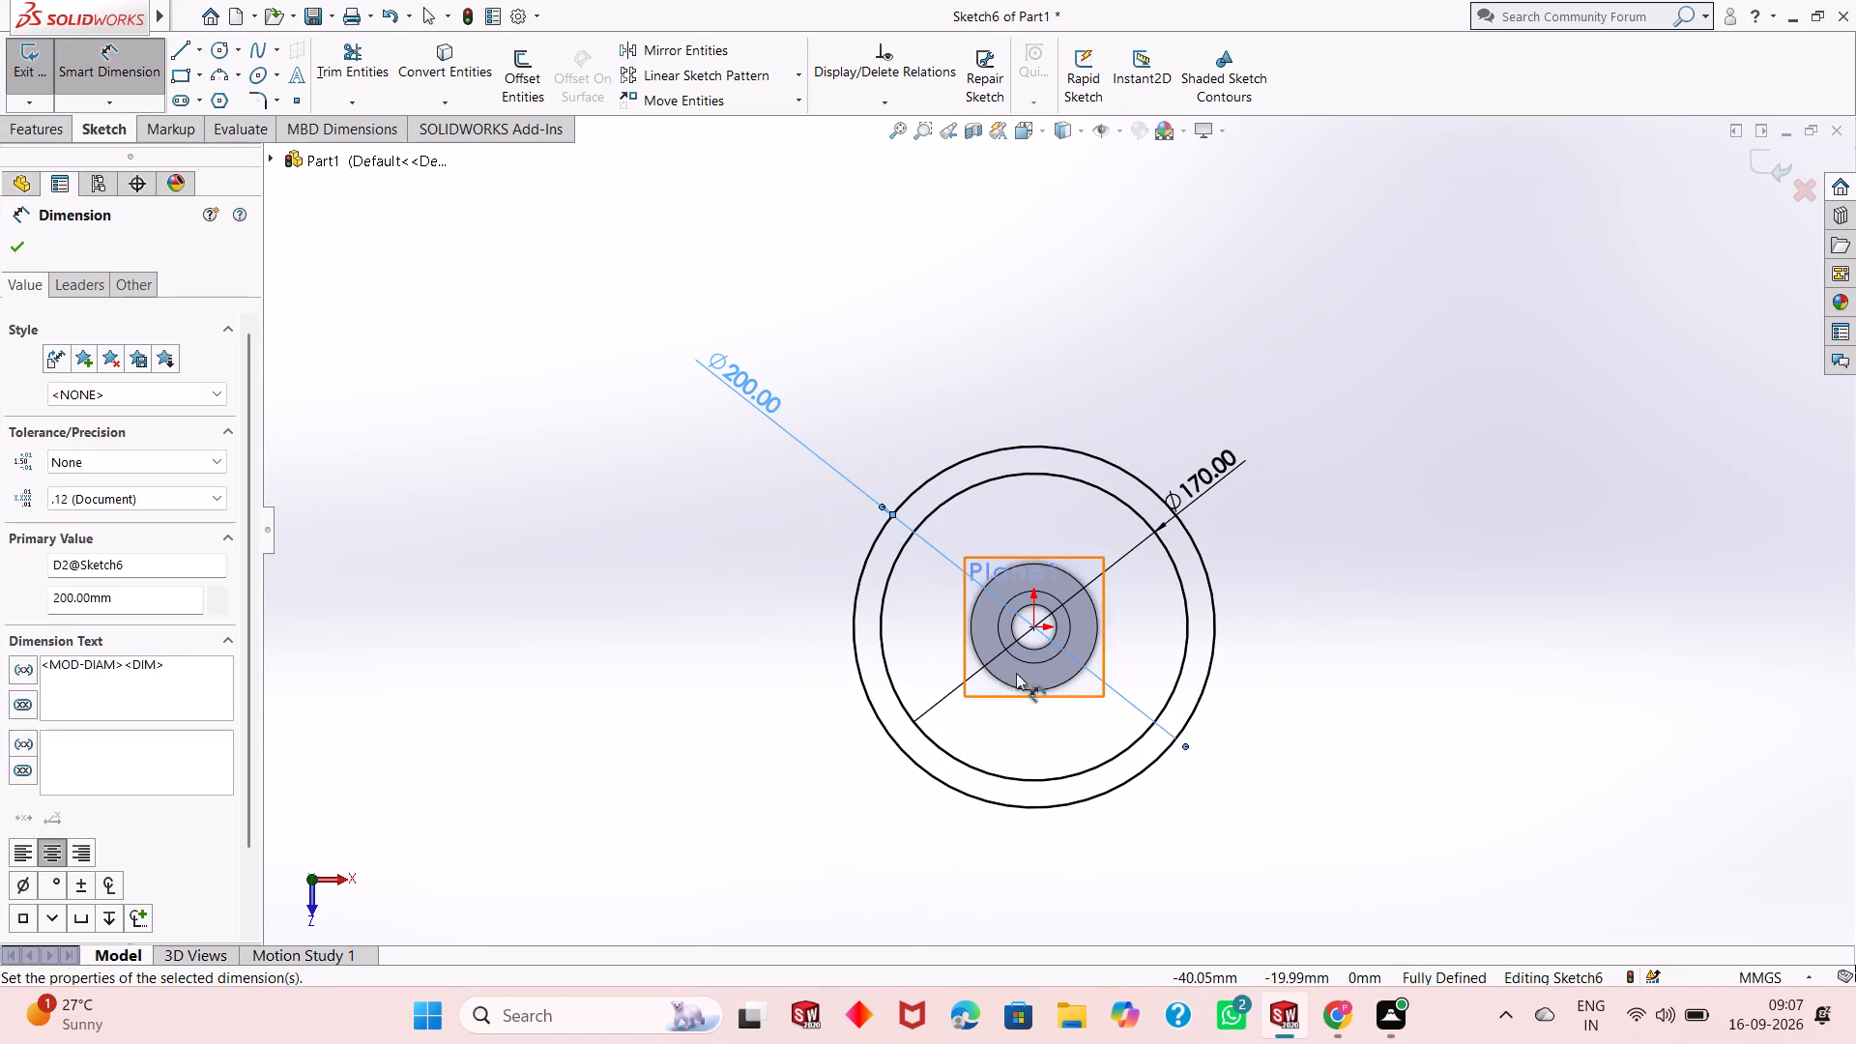
scroll(1078, 615, "down", 3)
scroll(987, 585, "down", 2)
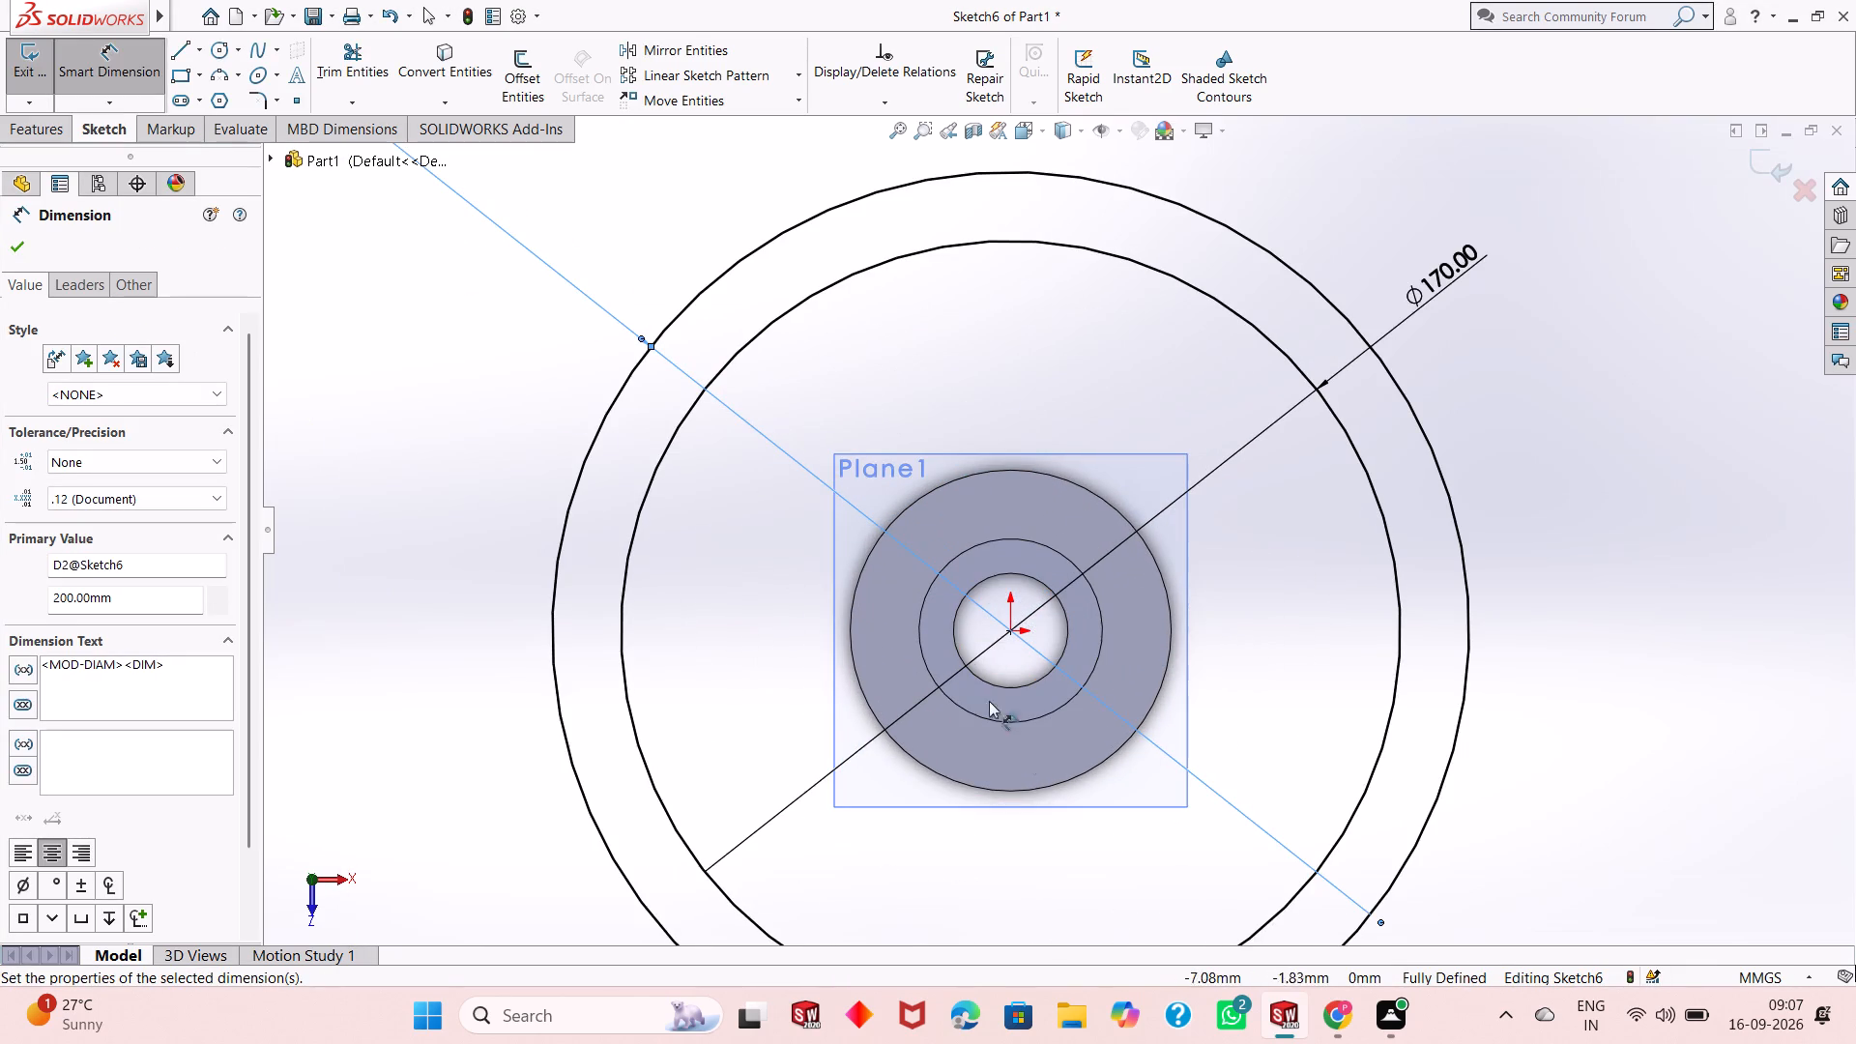
right_click(1032, 864)
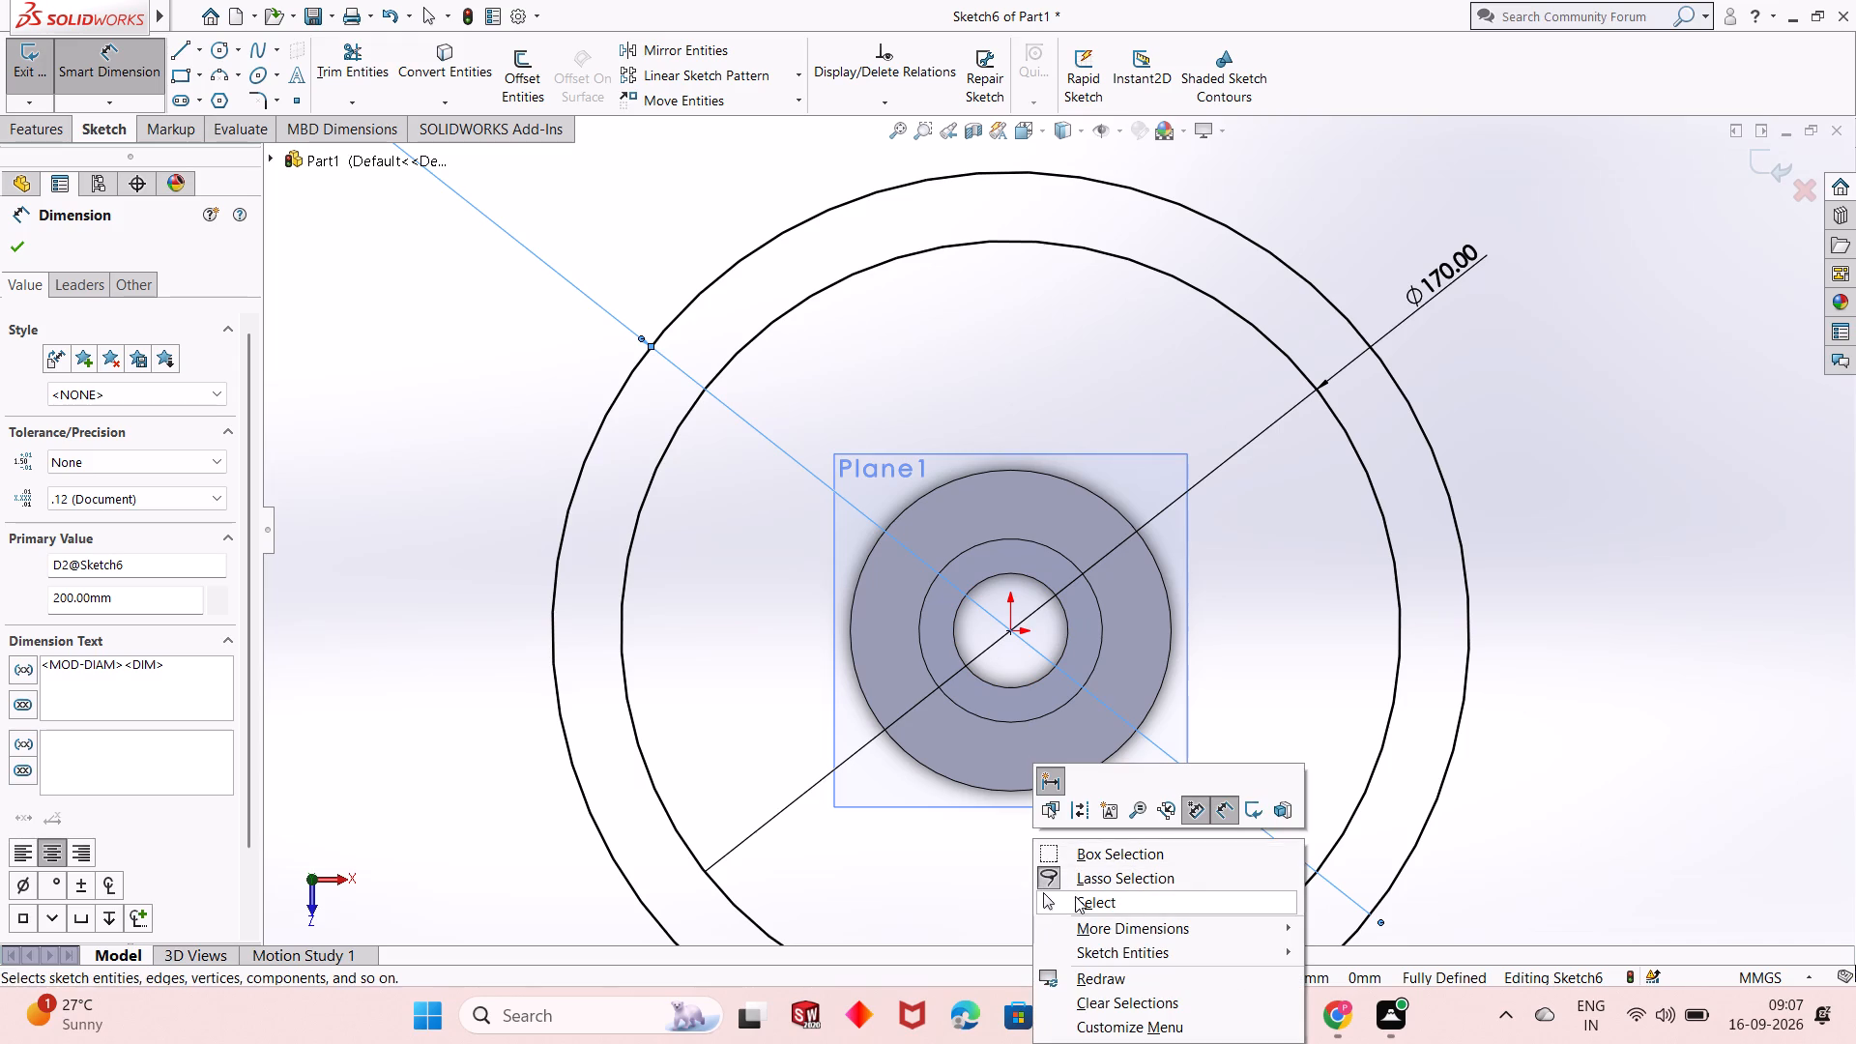
left_click(1075, 896)
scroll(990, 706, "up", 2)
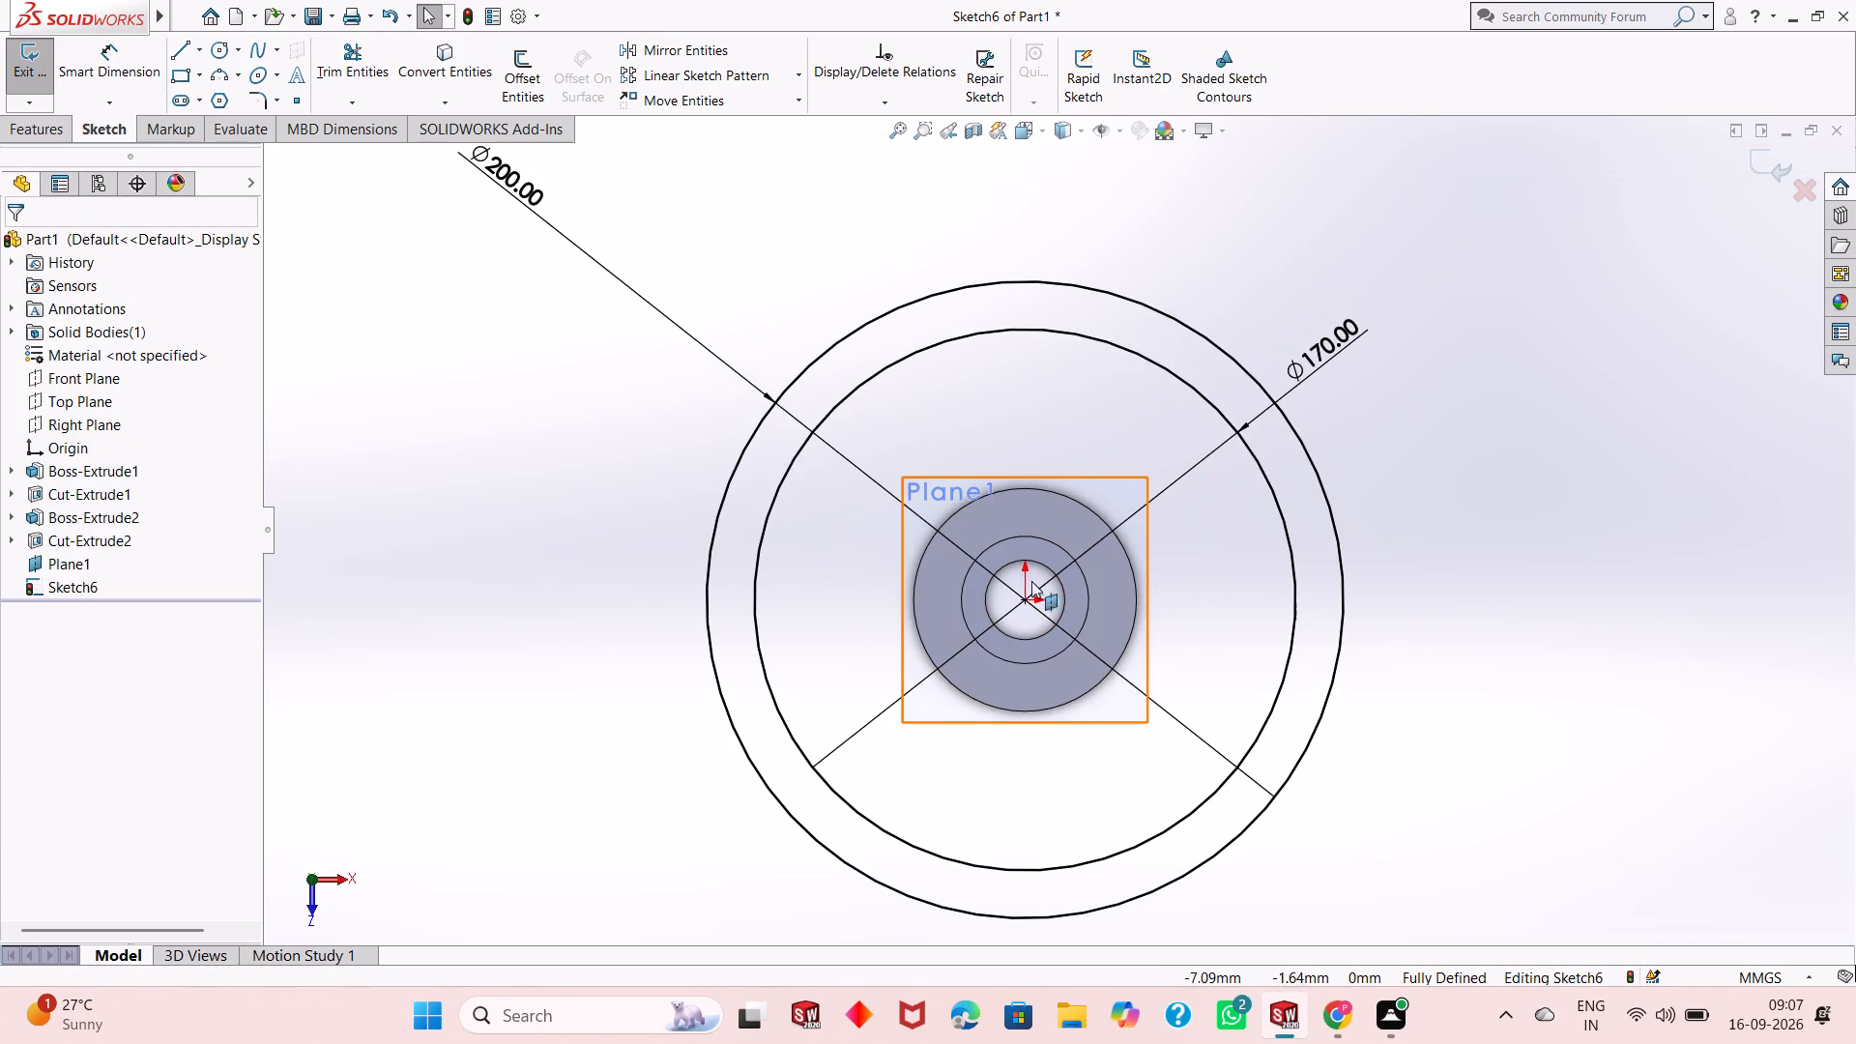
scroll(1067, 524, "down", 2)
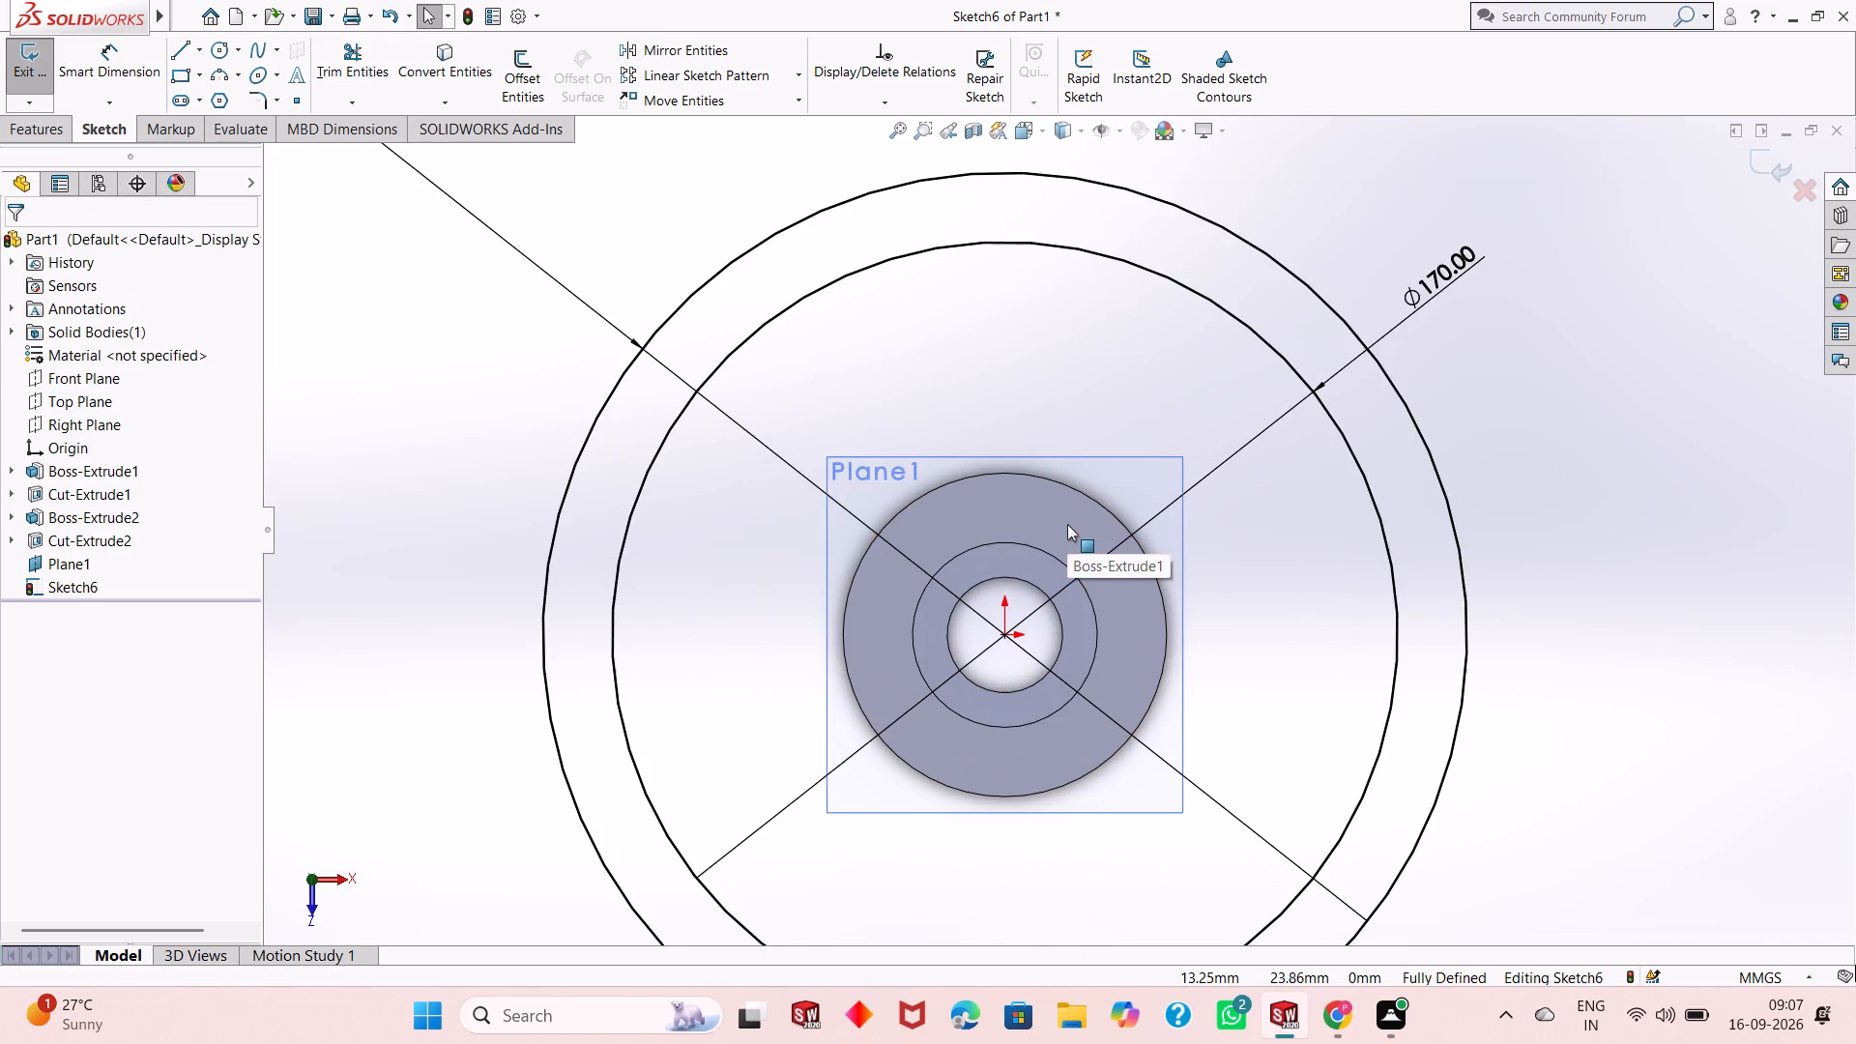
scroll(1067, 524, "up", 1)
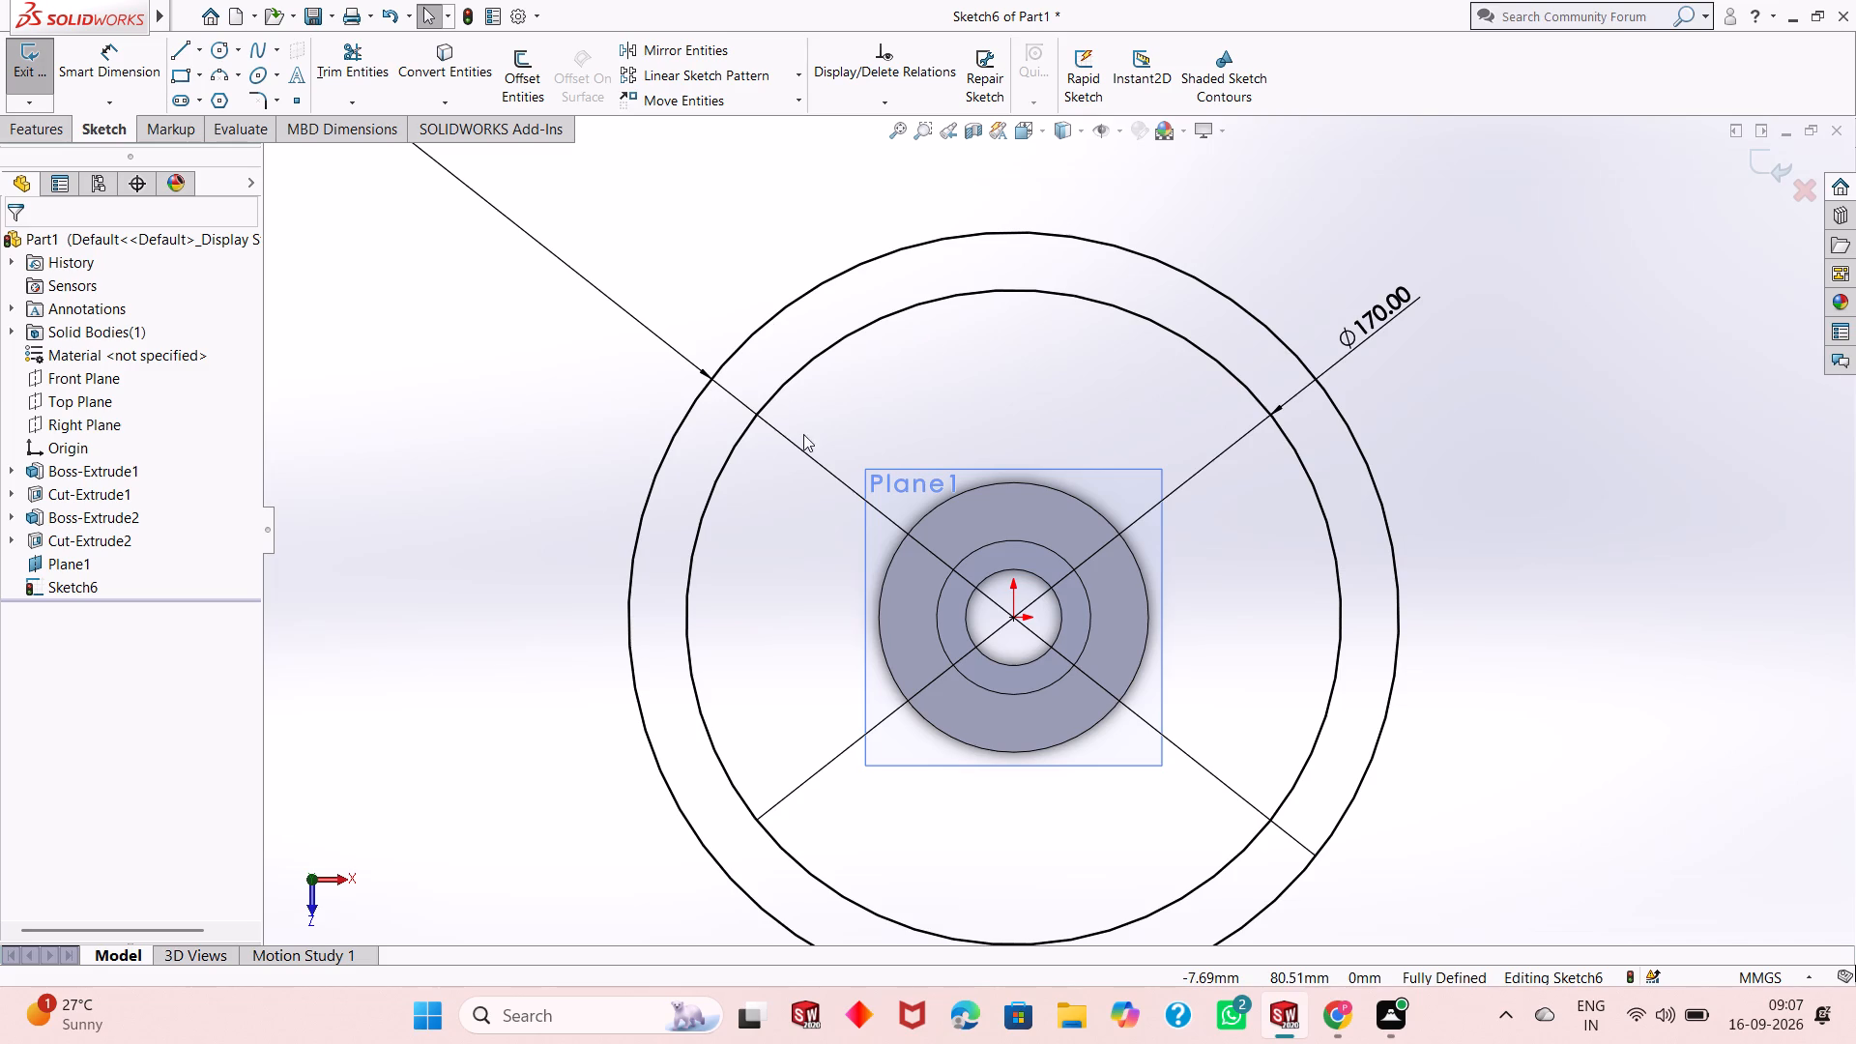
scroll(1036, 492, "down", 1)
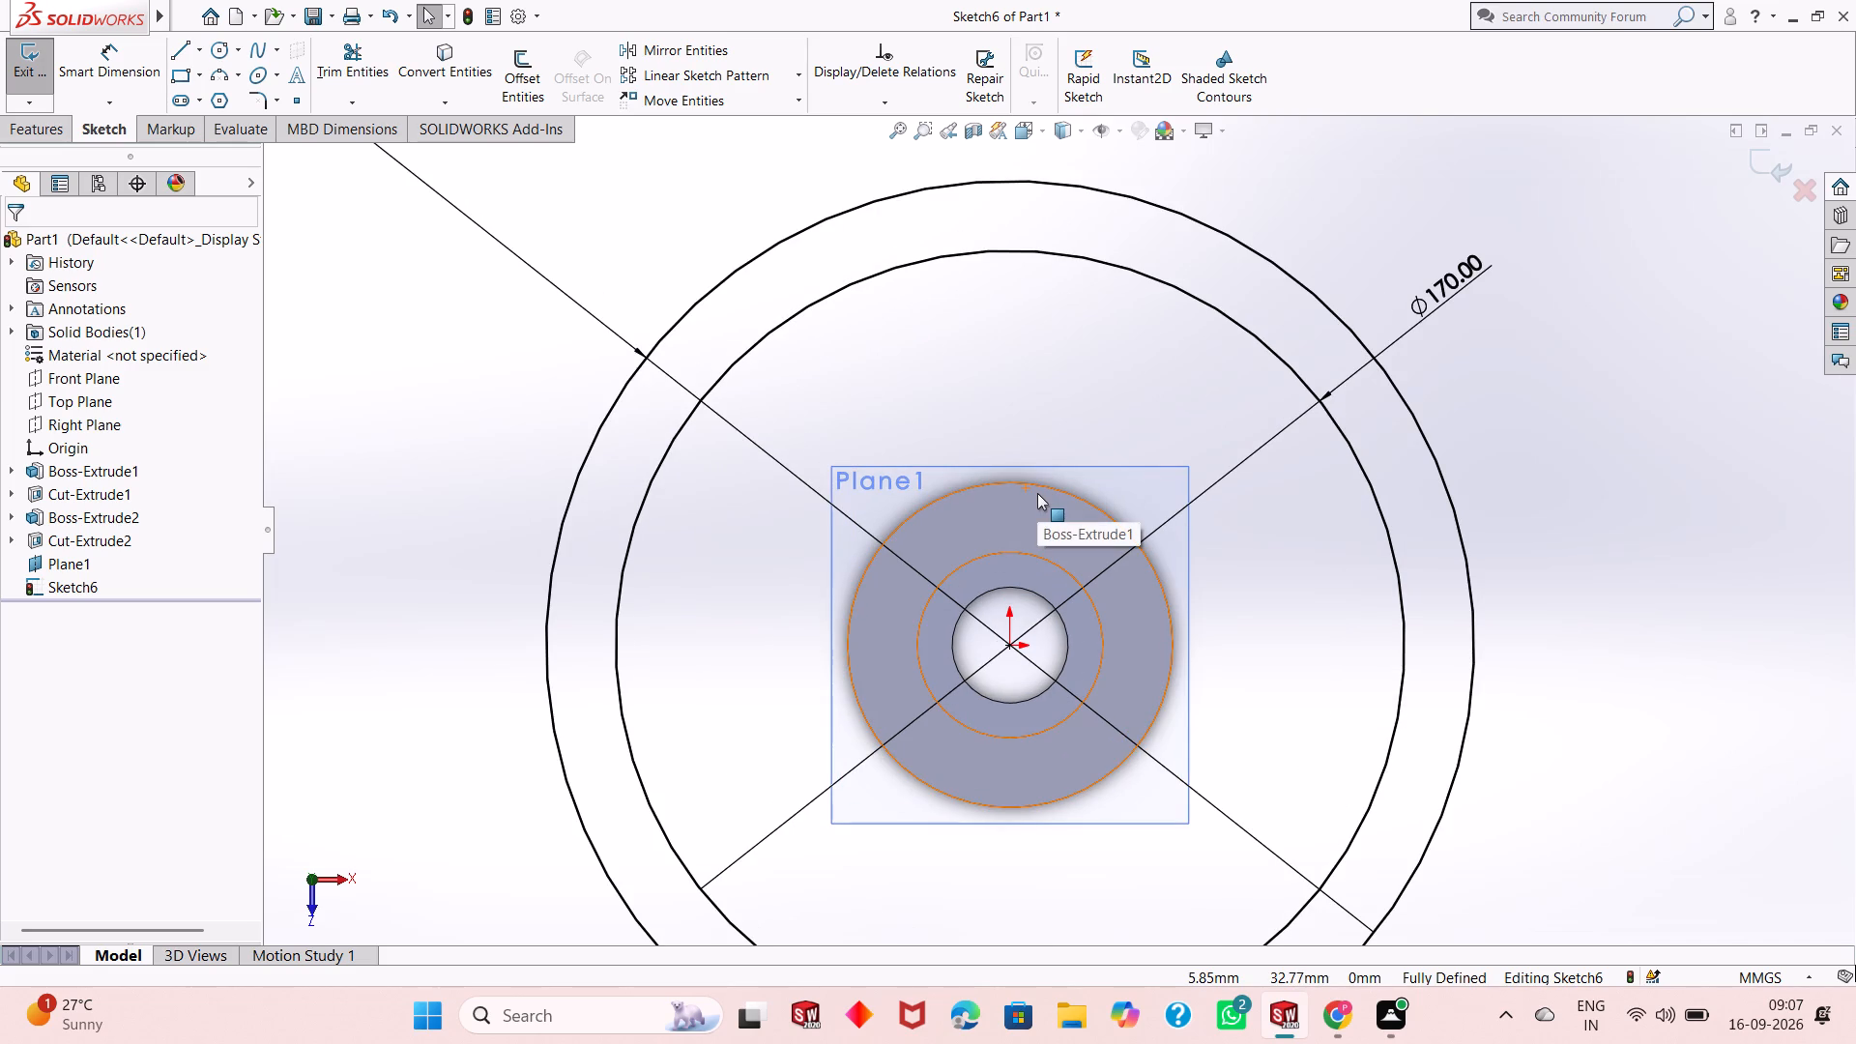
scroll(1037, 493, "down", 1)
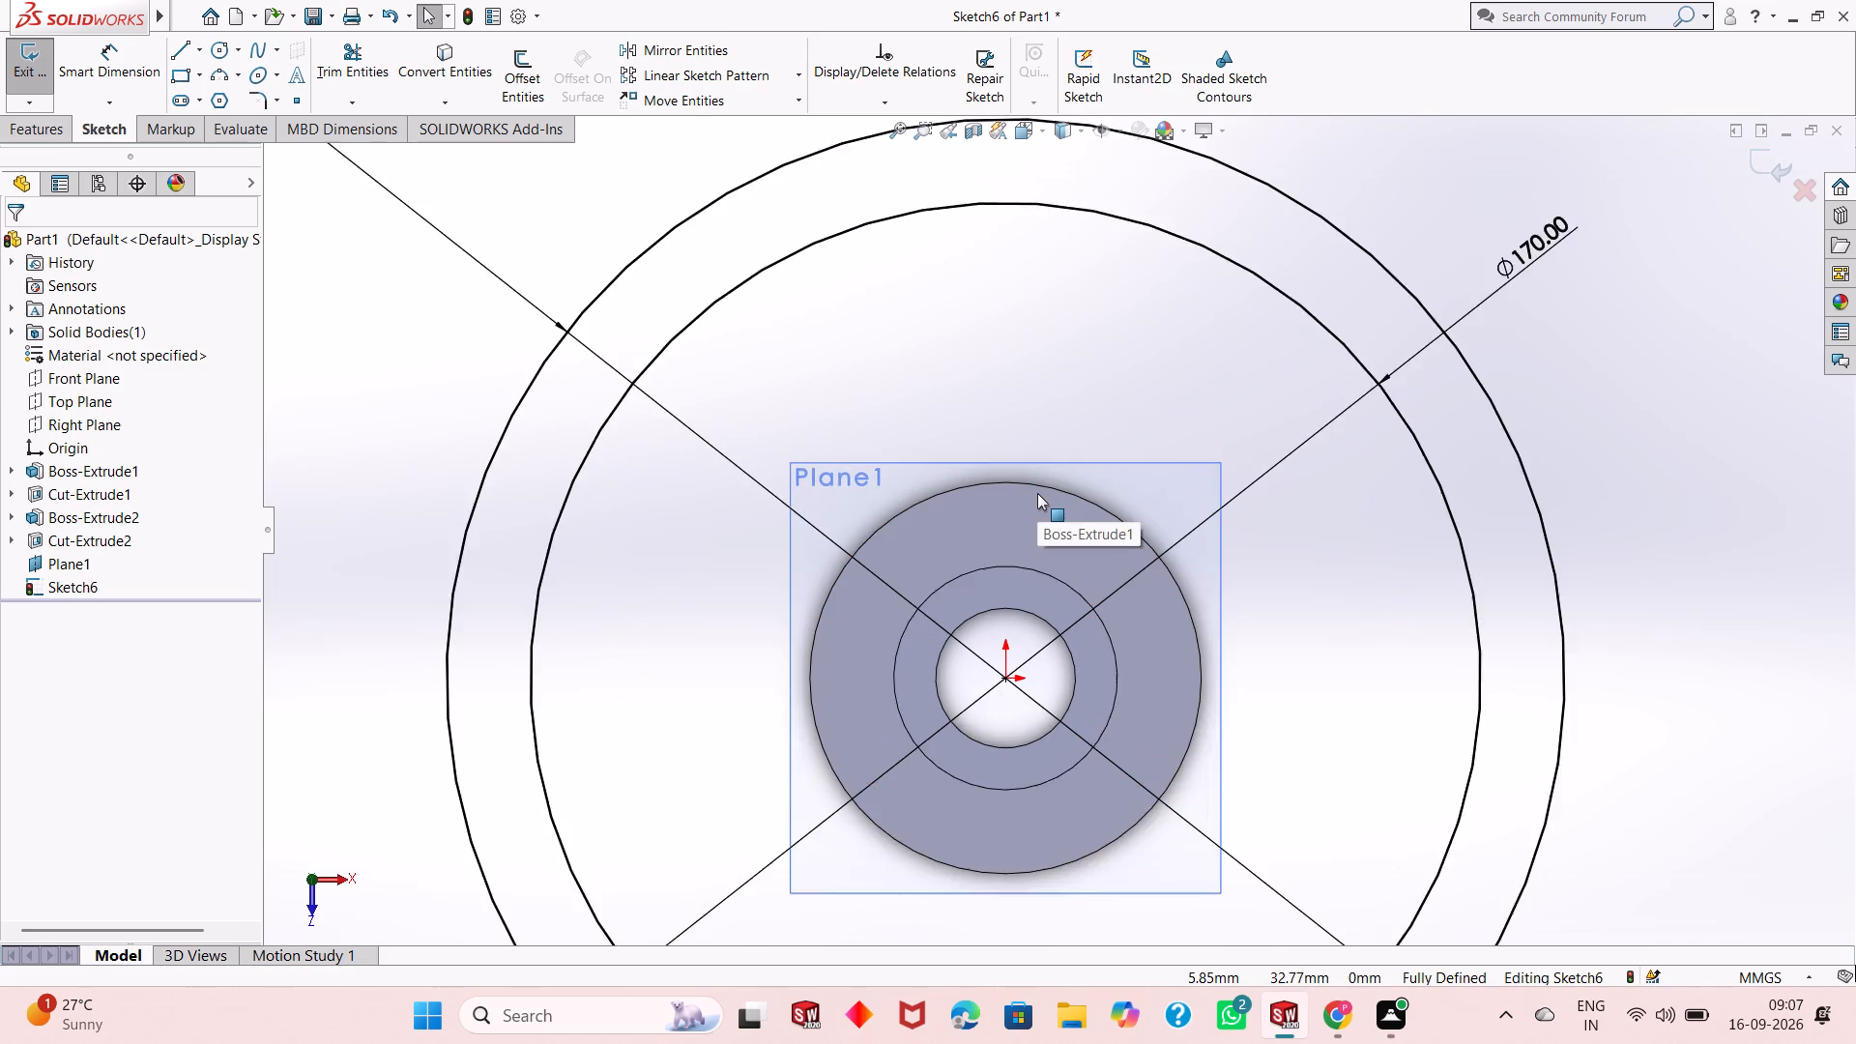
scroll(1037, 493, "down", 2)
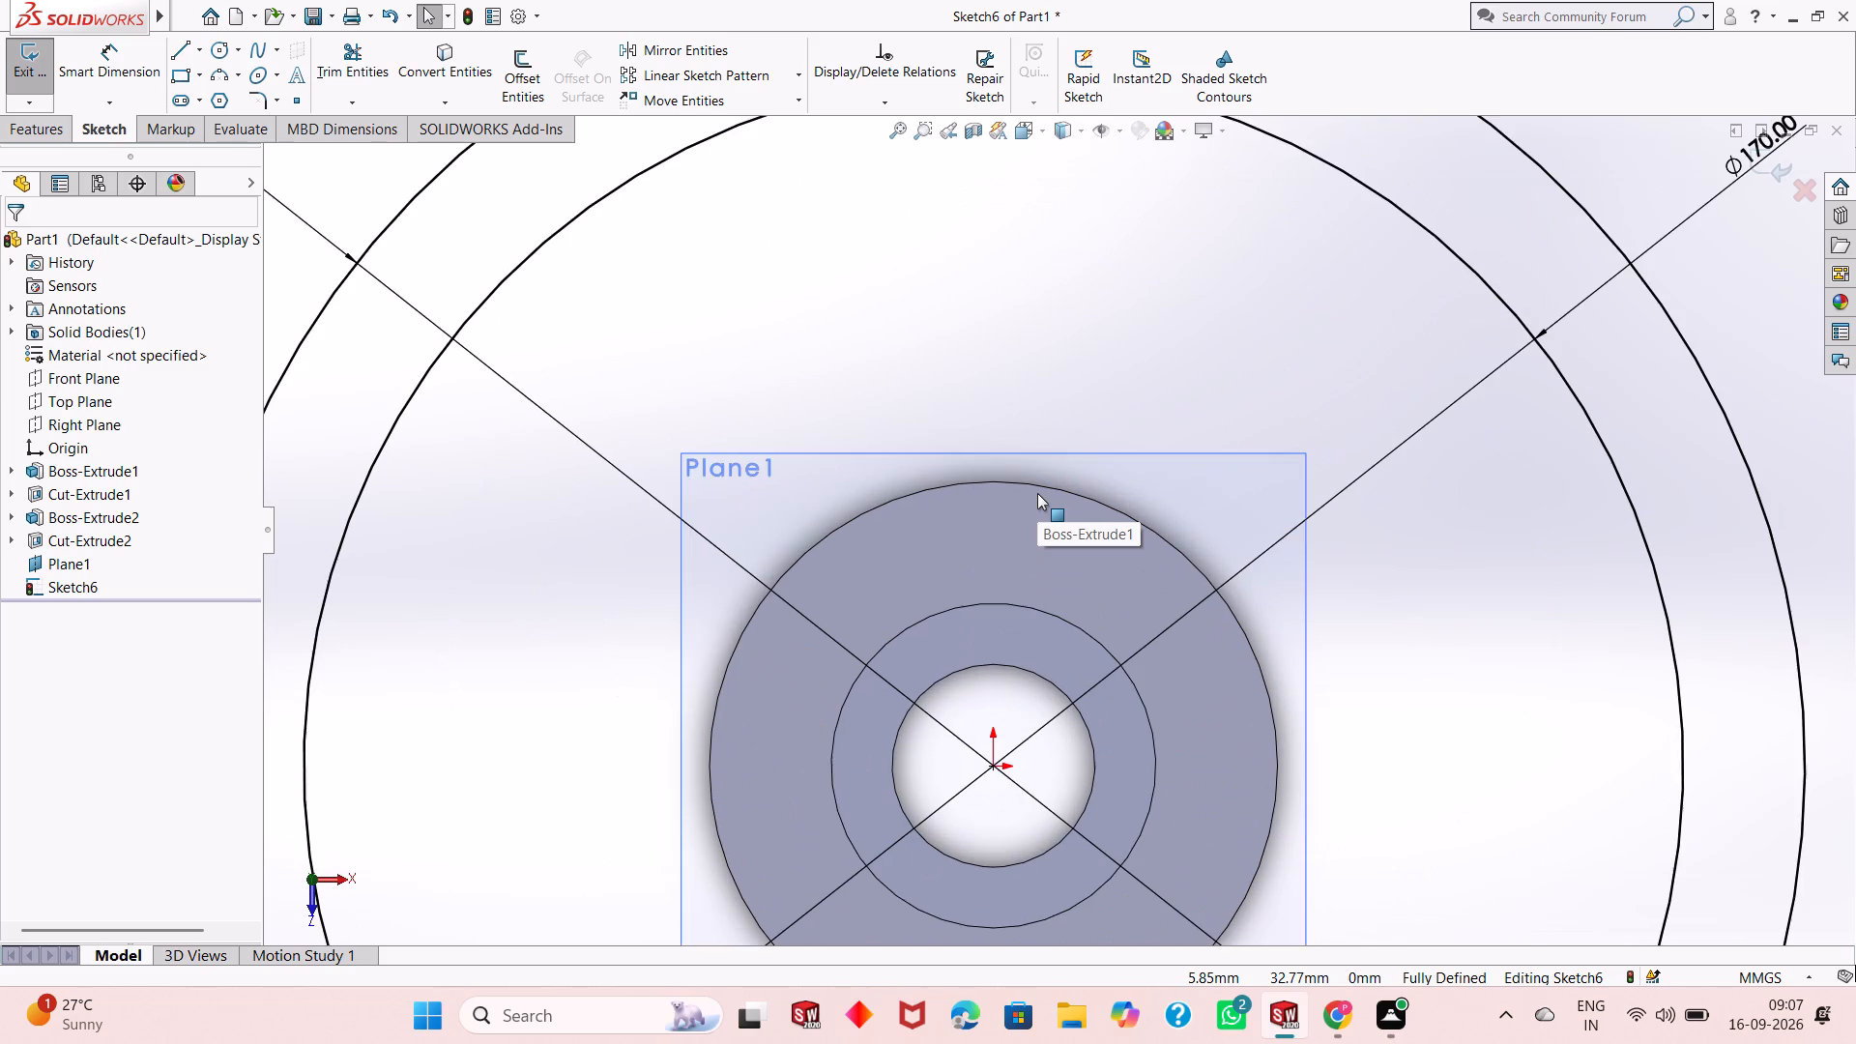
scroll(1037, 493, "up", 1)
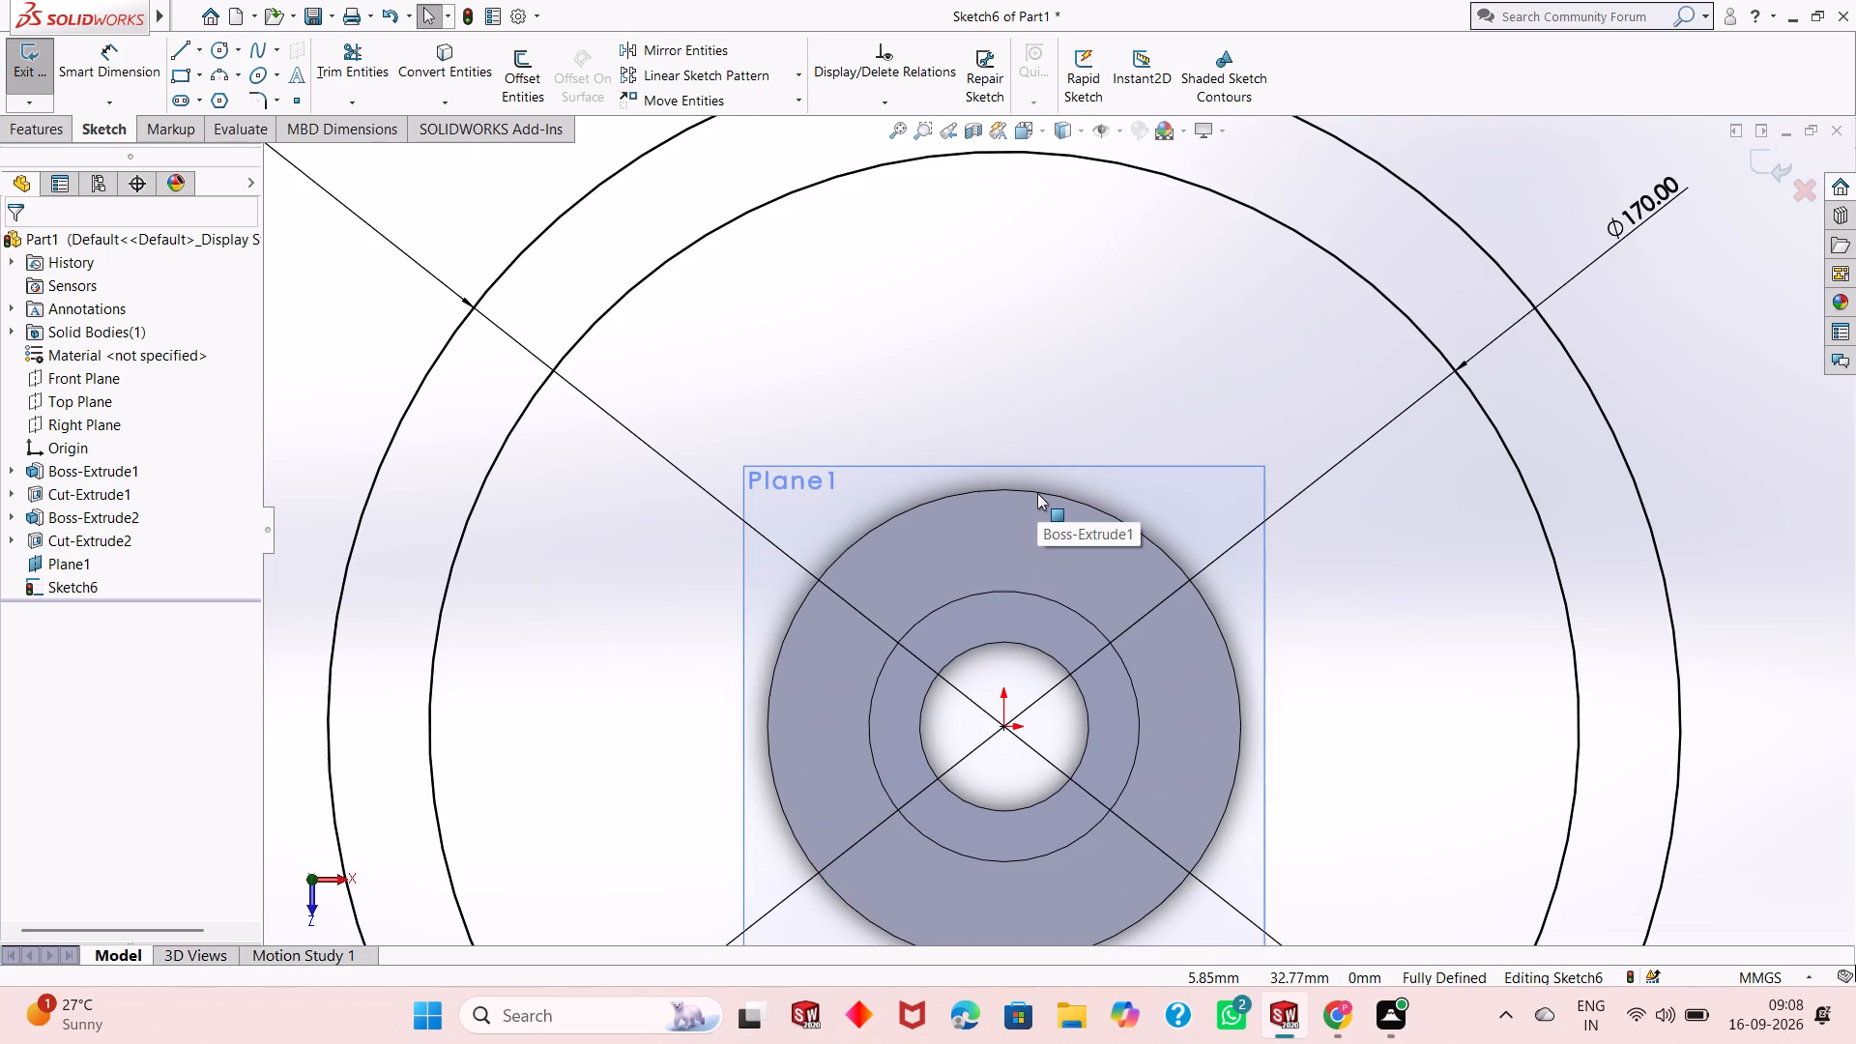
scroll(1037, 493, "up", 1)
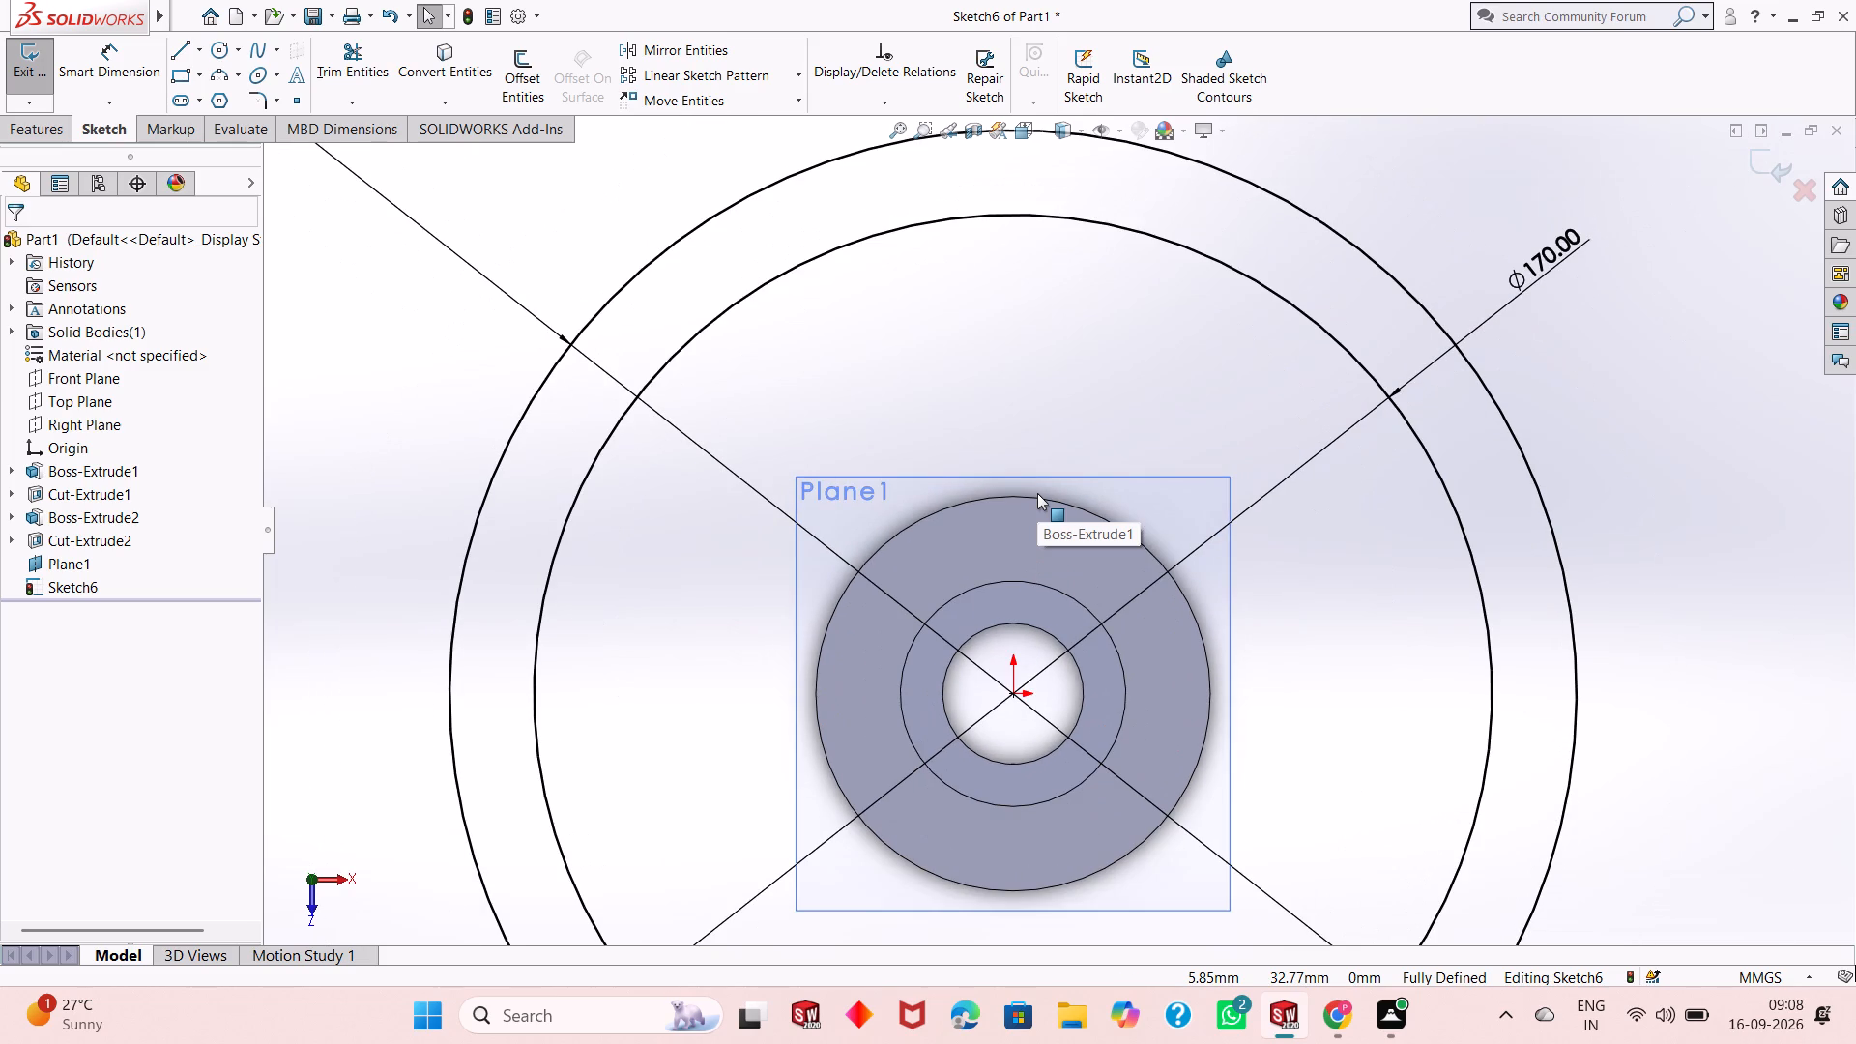
Sketch two concentric circles centred on the top point of the 170 mm circle, the inner one about 12 mm in diameter.
scroll(1037, 493, "down", 1)
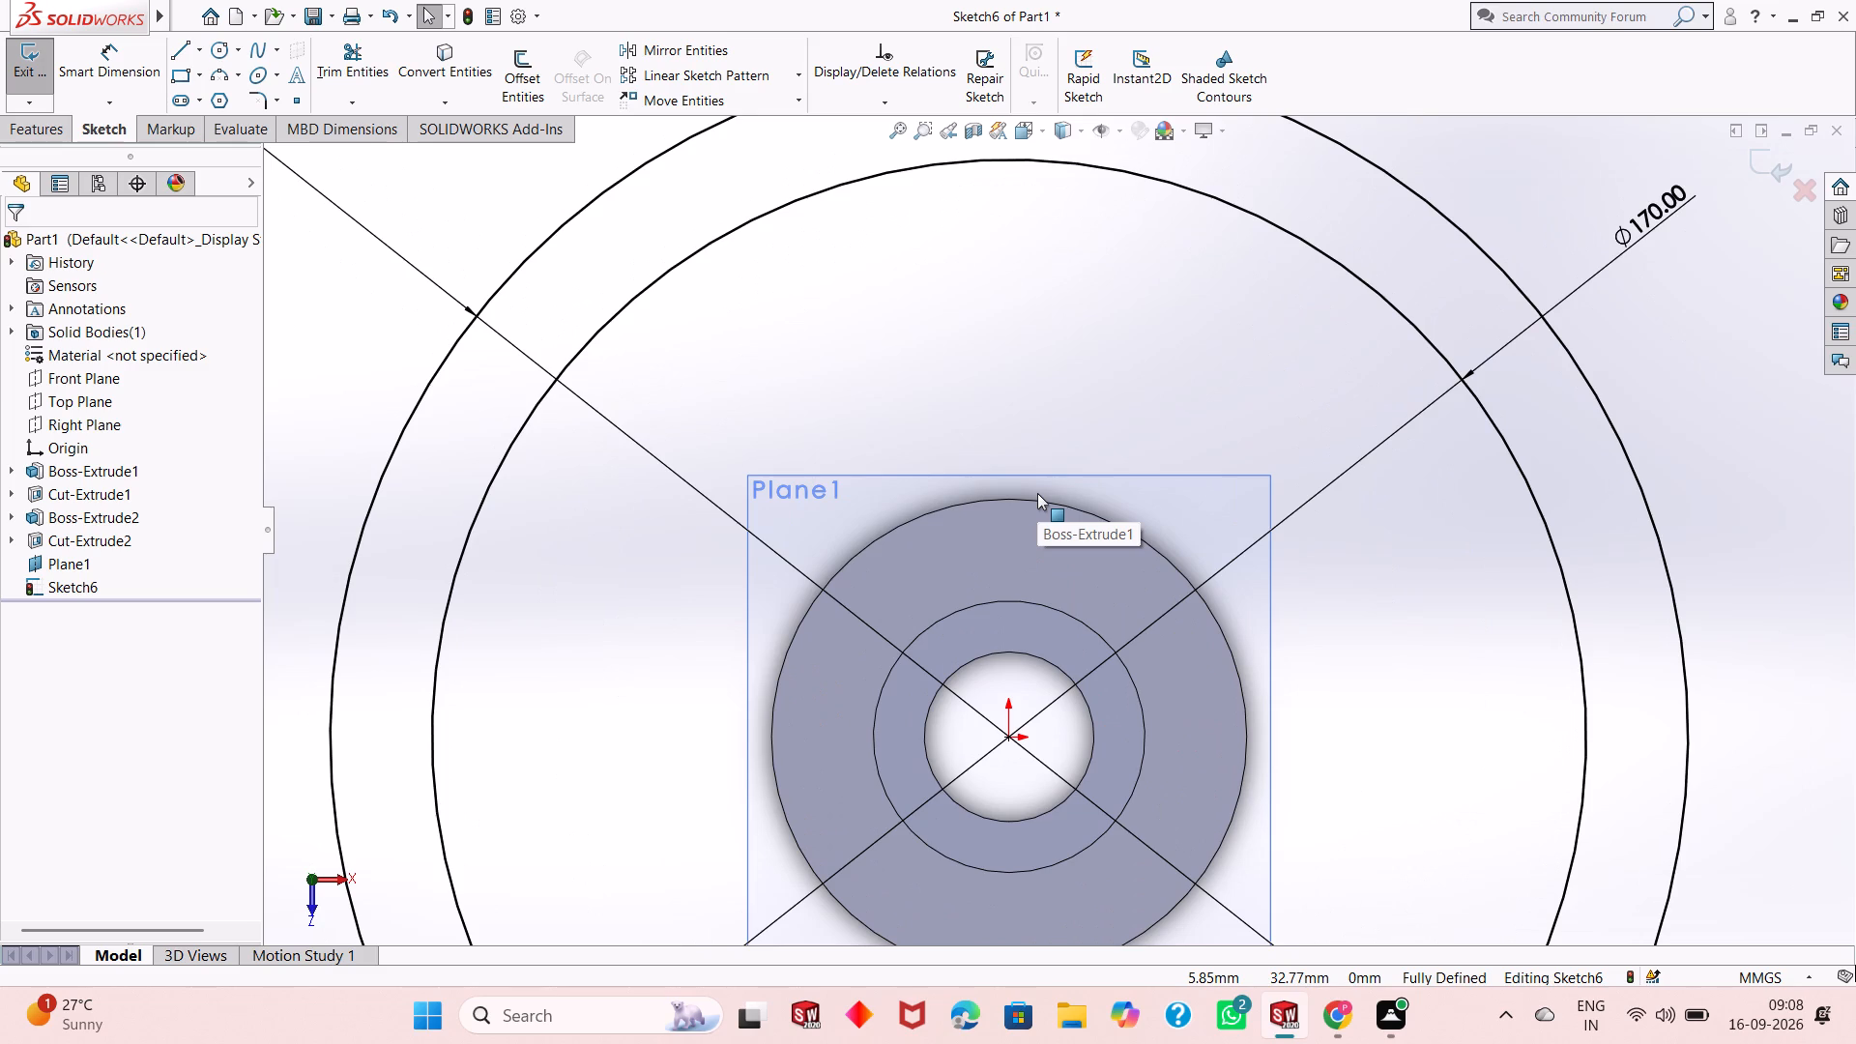
scroll(1037, 493, "down", 1)
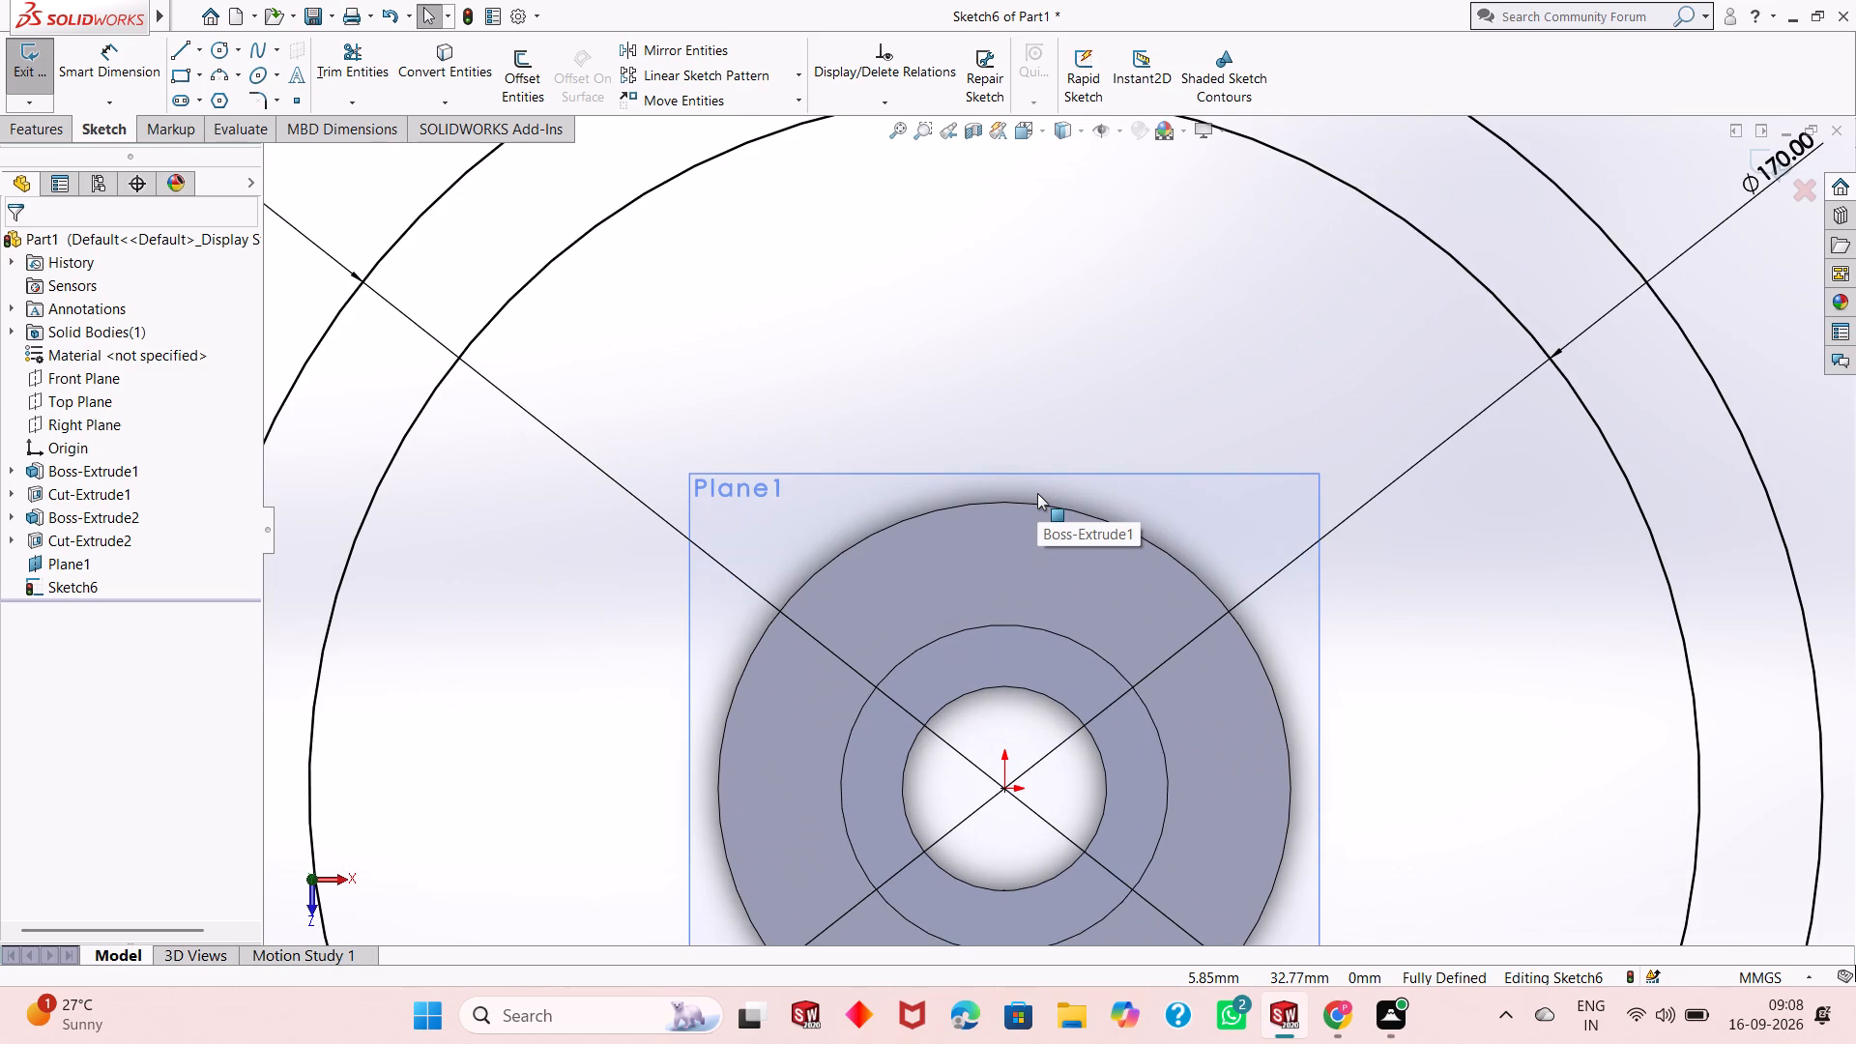
scroll(944, 507, "up", 3)
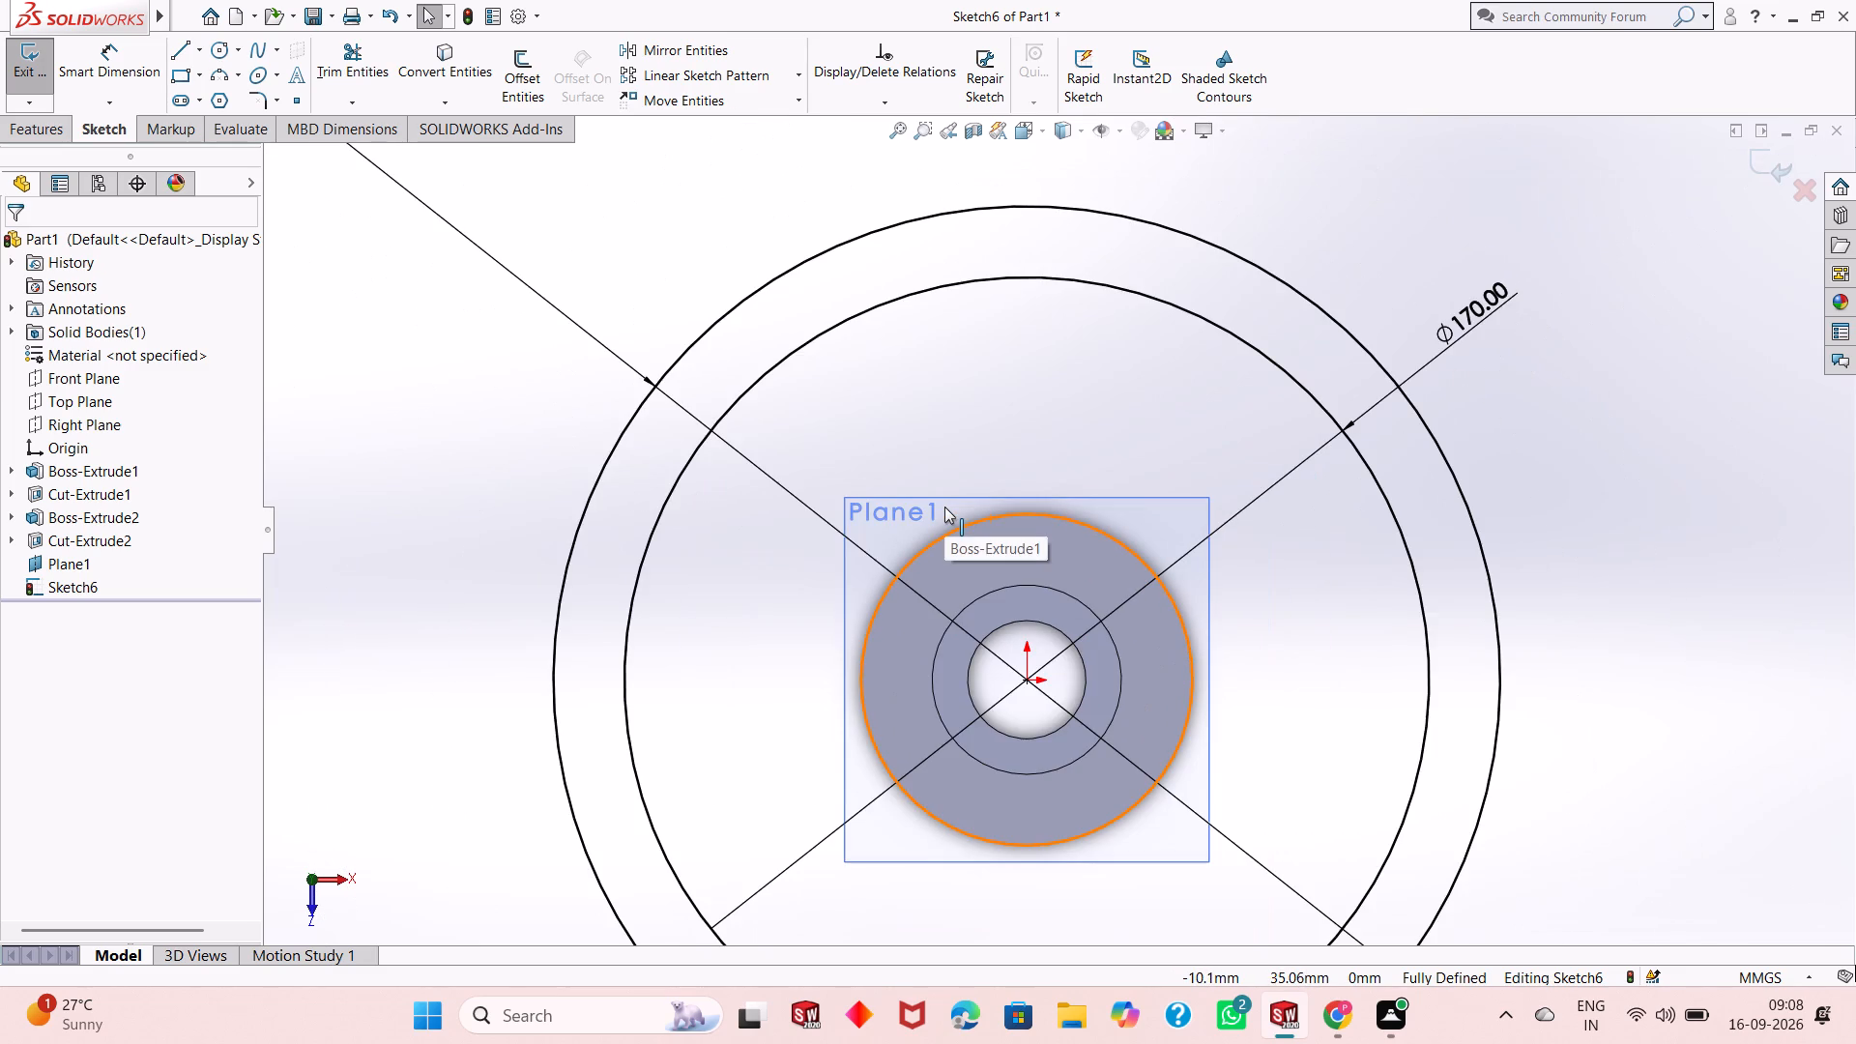
scroll(944, 507, "up", 3)
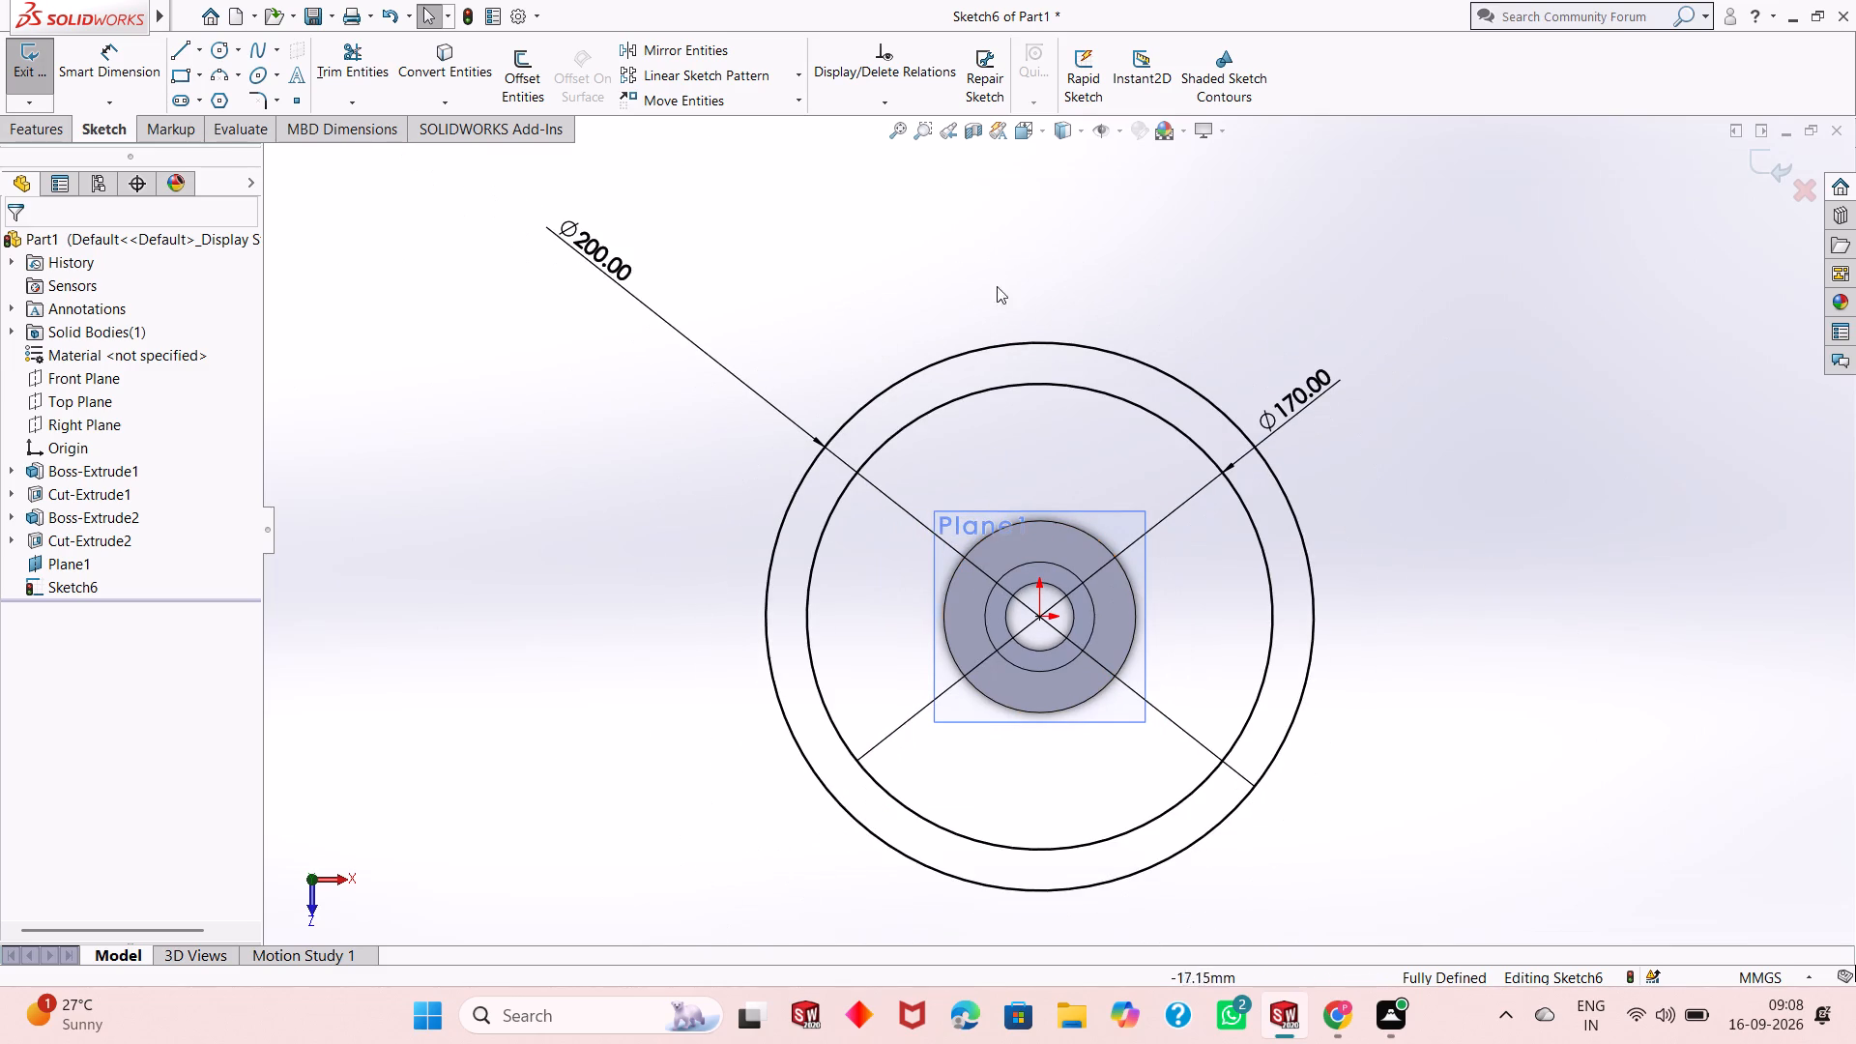
scroll(1186, 400, "down", 1)
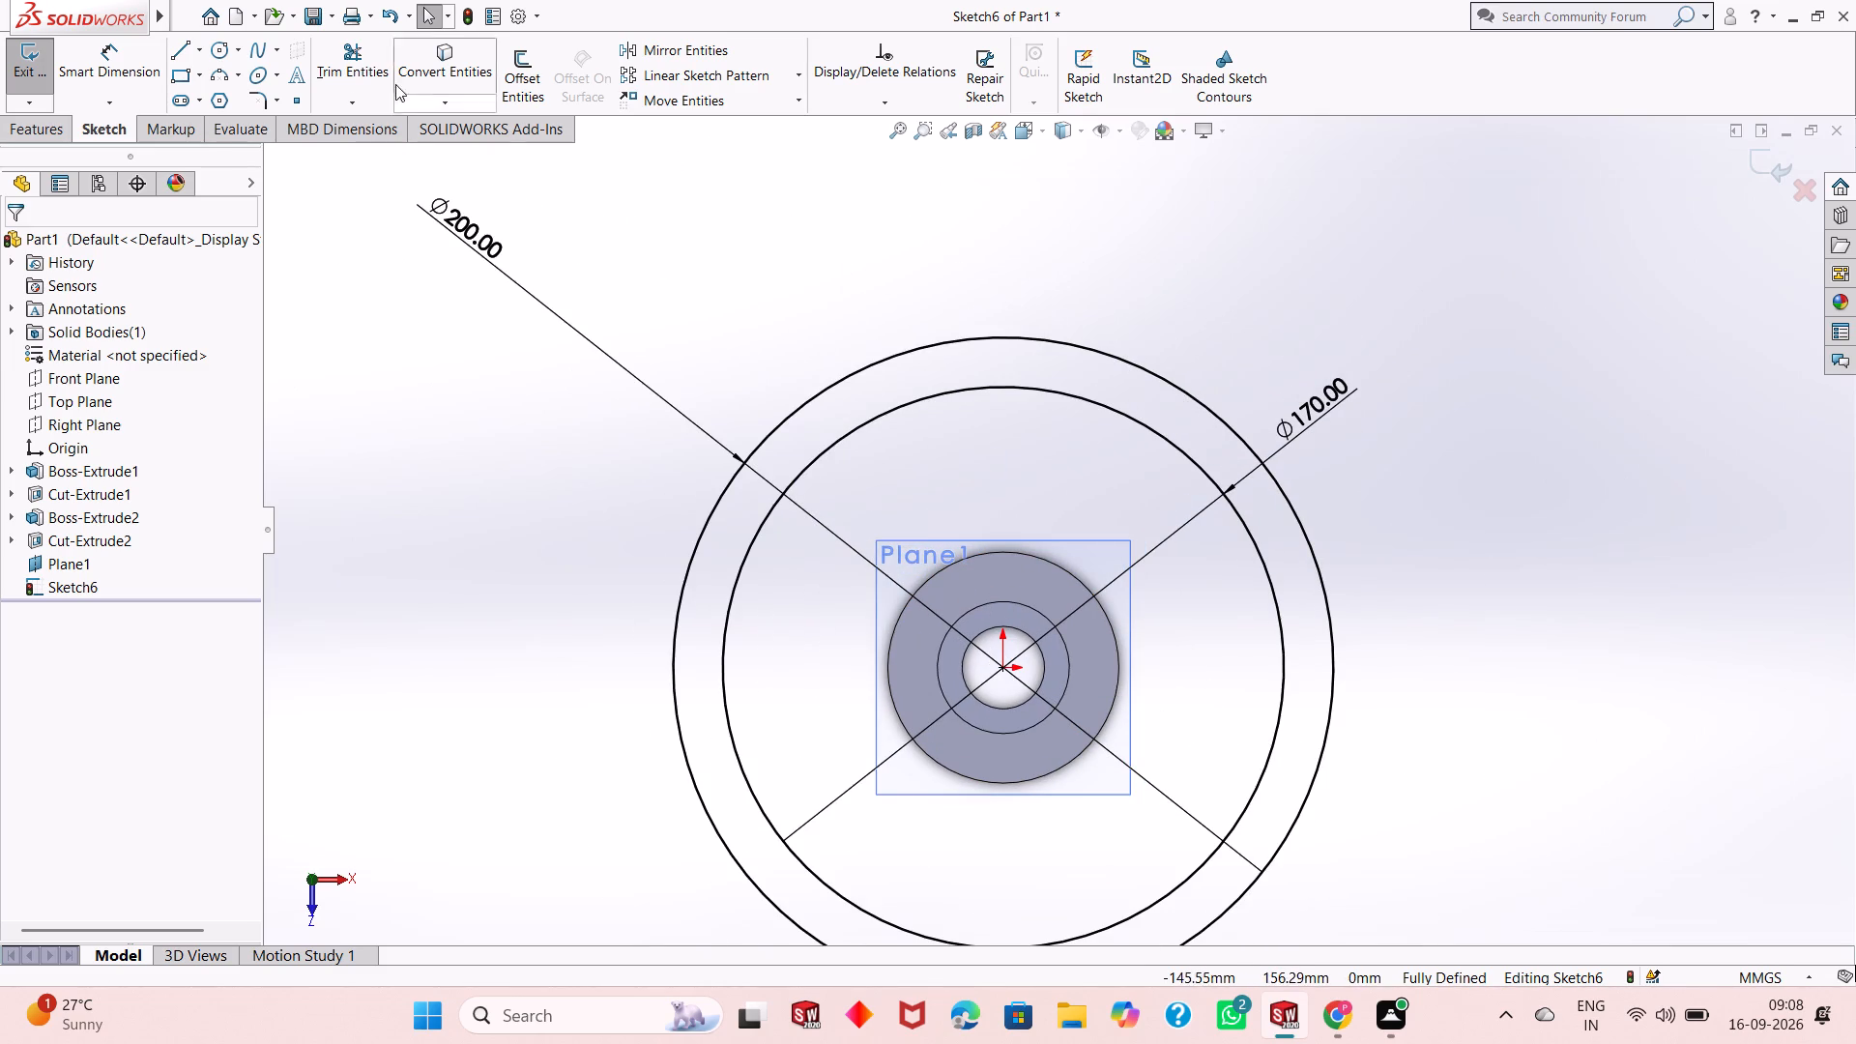
left_click(214, 54)
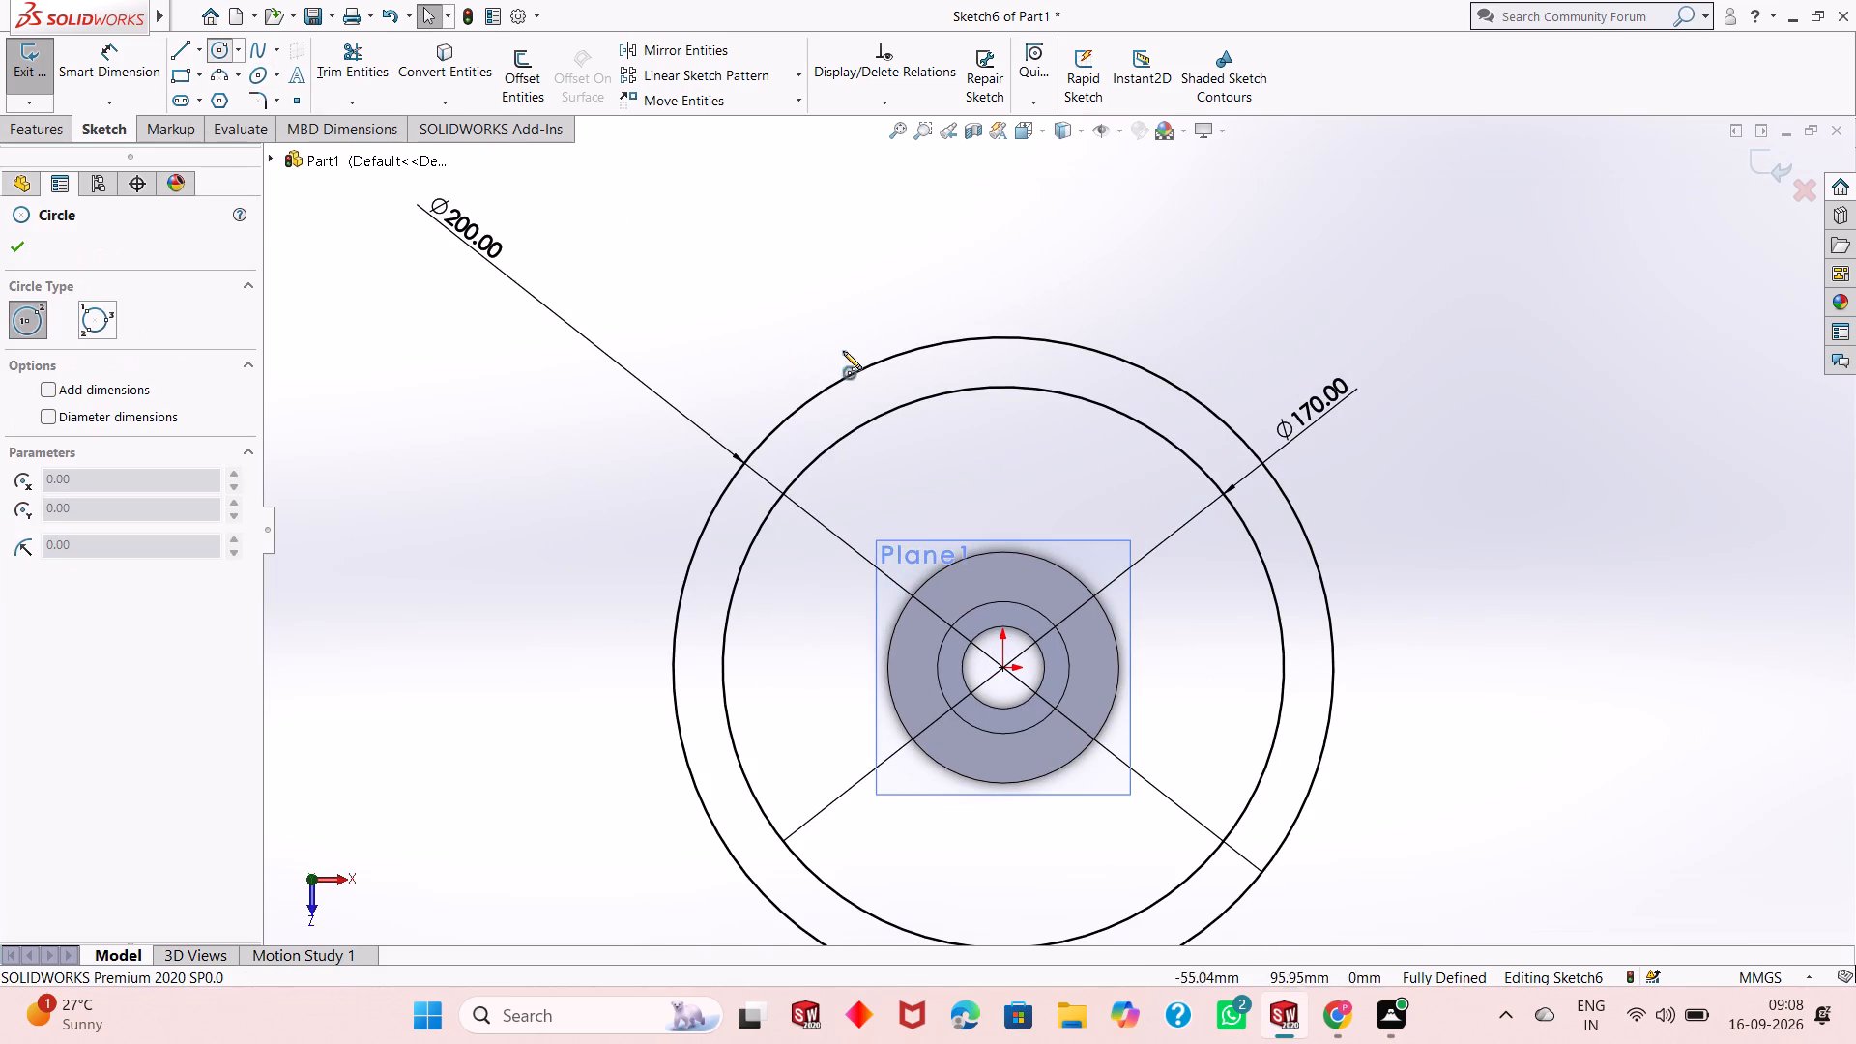
left_click(1002, 387)
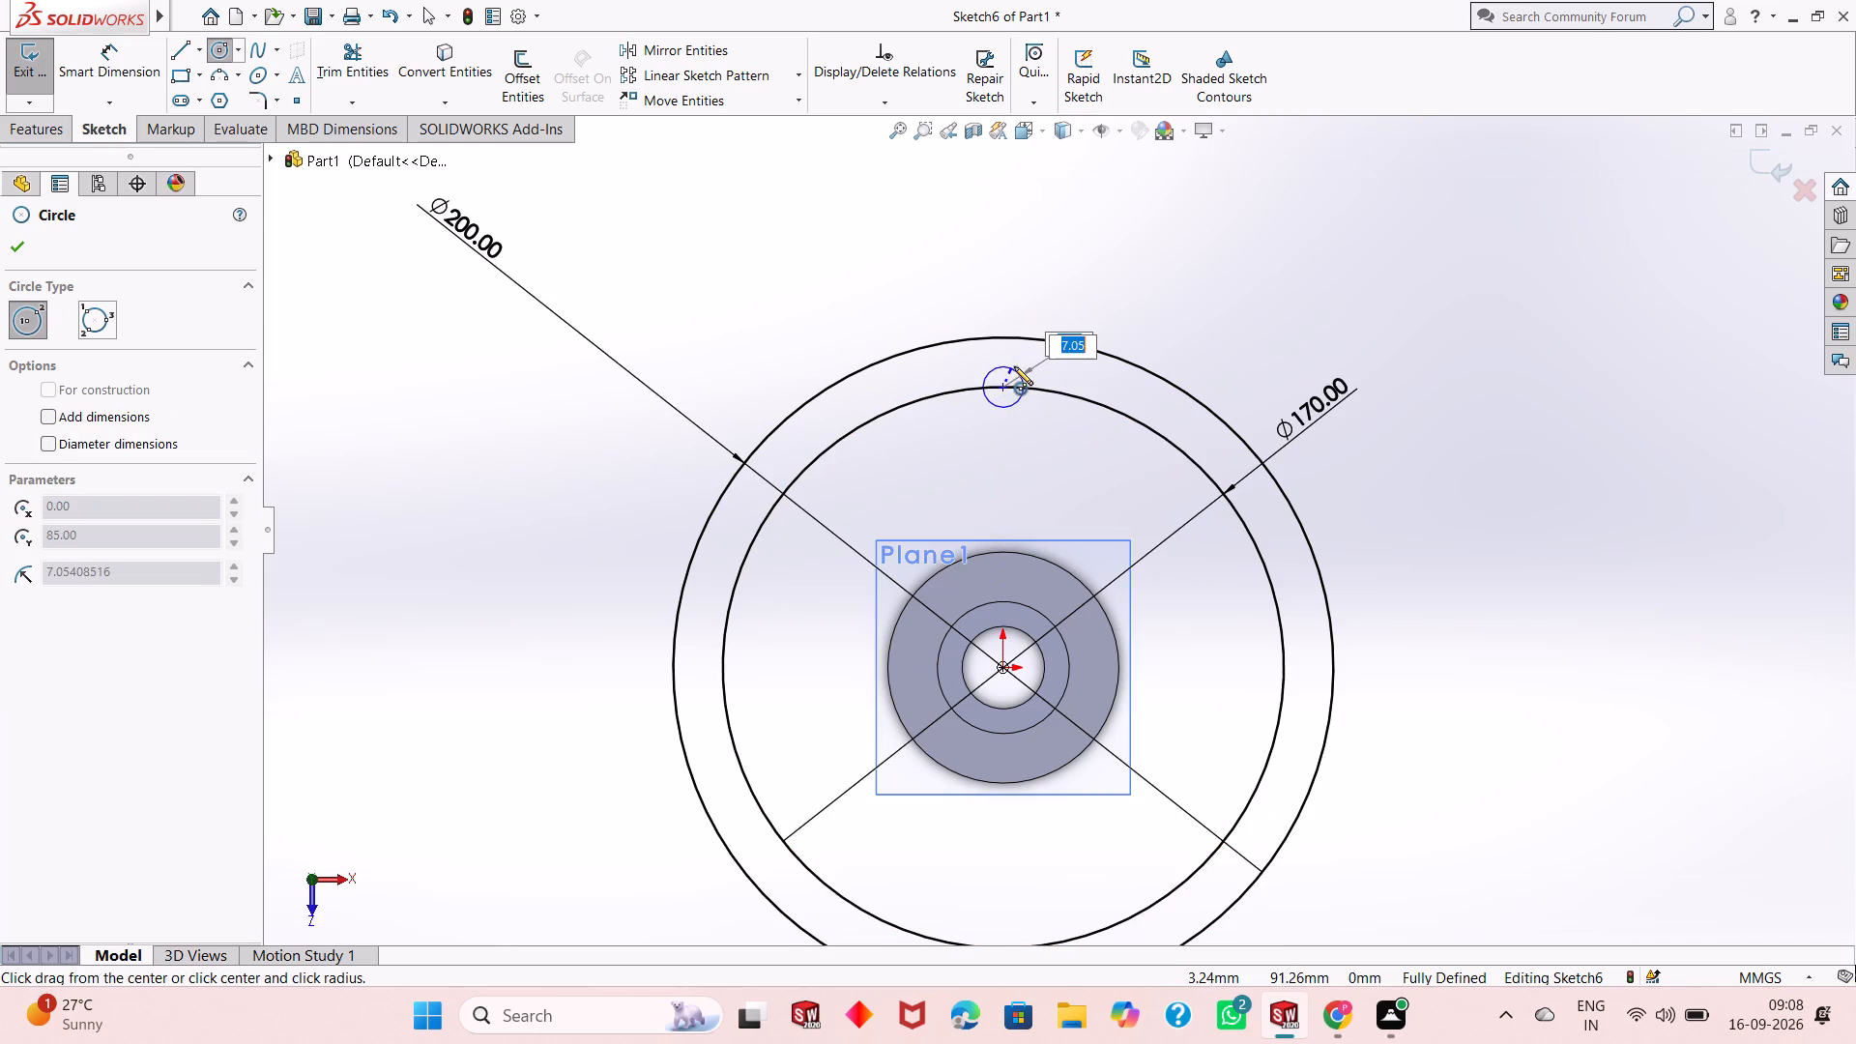
left_click(1024, 359)
left_click(1002, 385)
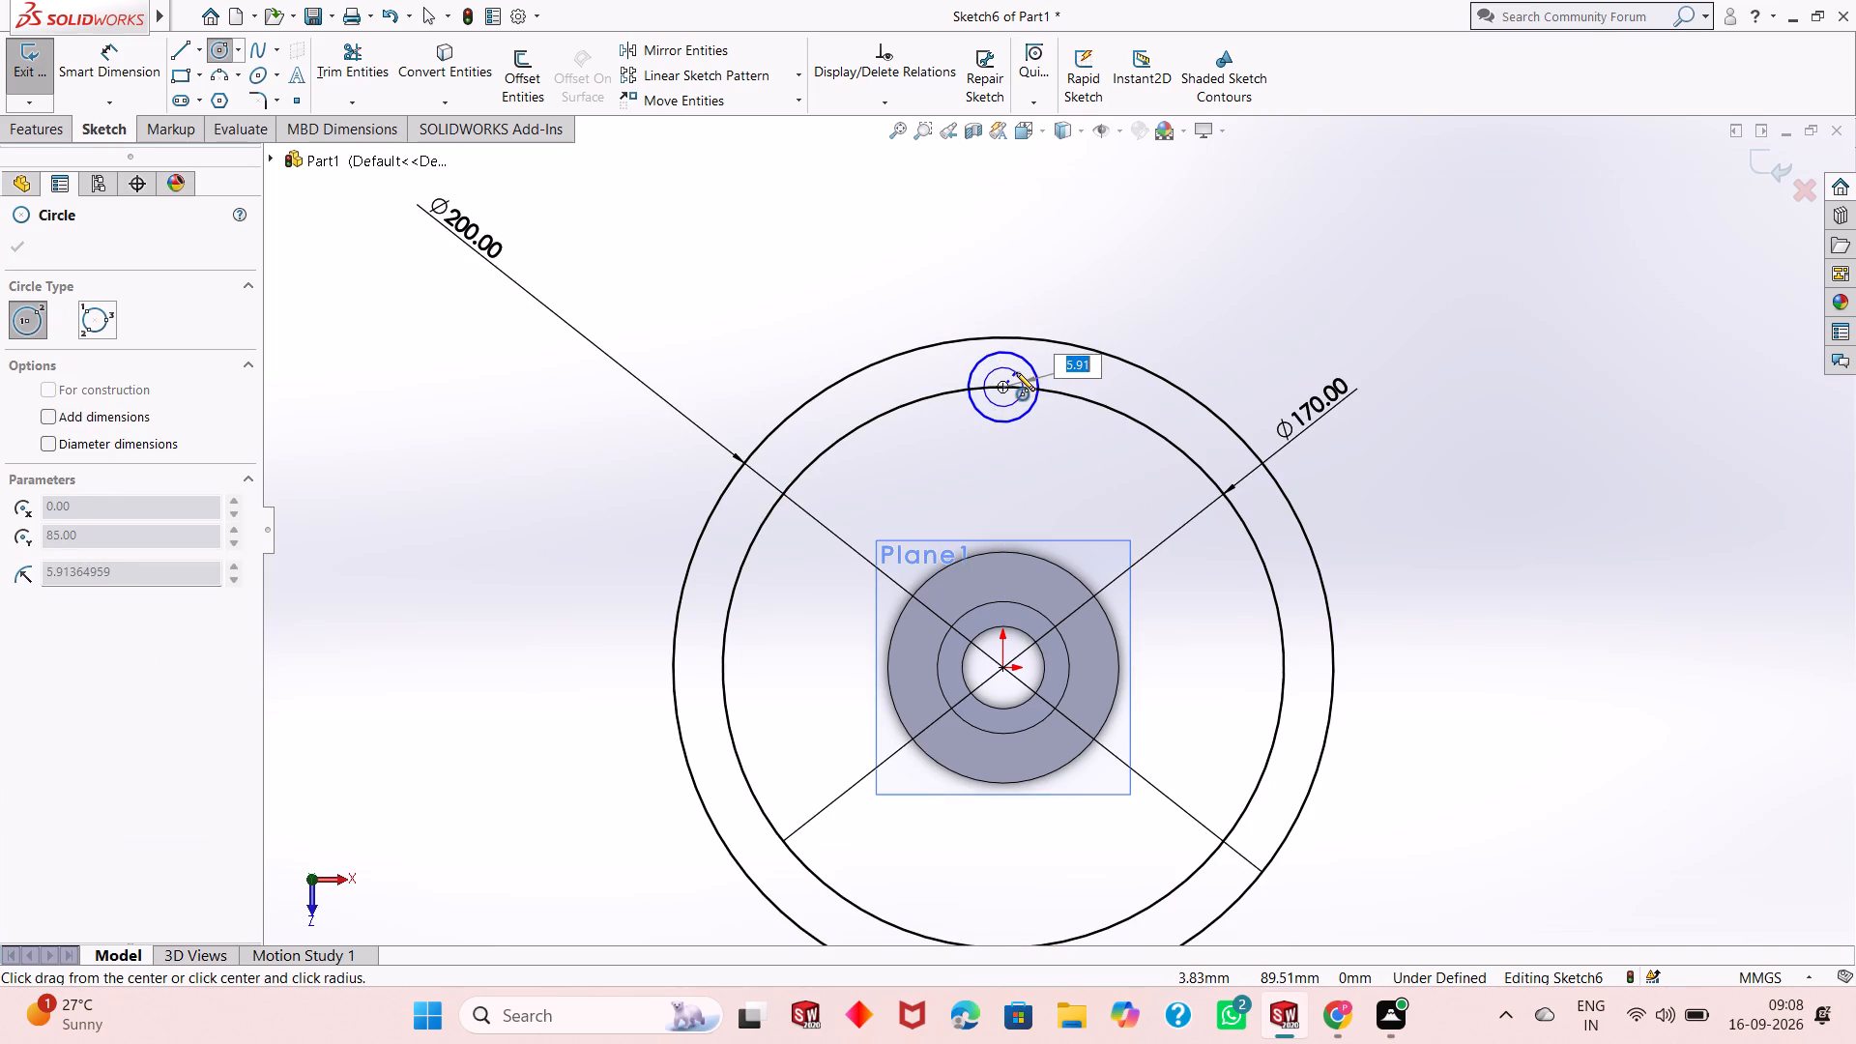
left_click(1016, 372)
right_click(1074, 311)
left_click(1108, 318)
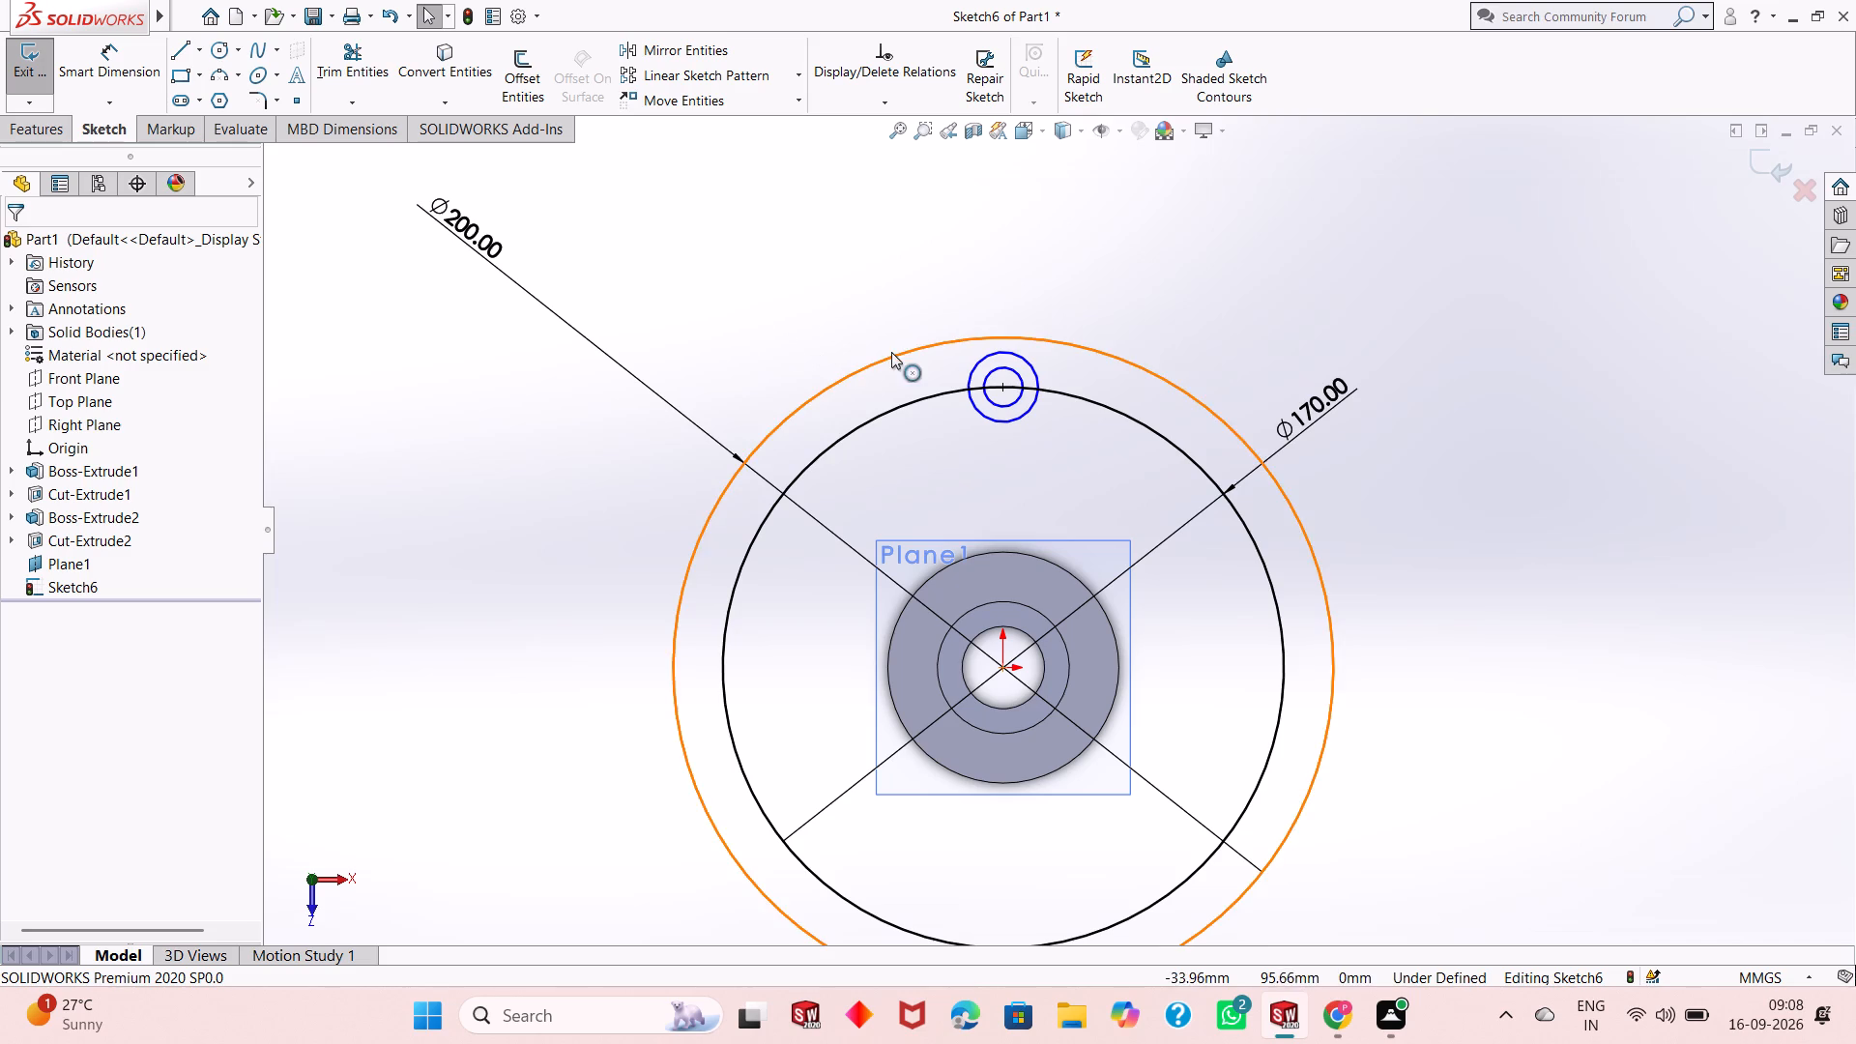
Dimension the diameter of the inner small circle at the top of the ring as 4 mm.
scroll(1267, 584, "up", 1)
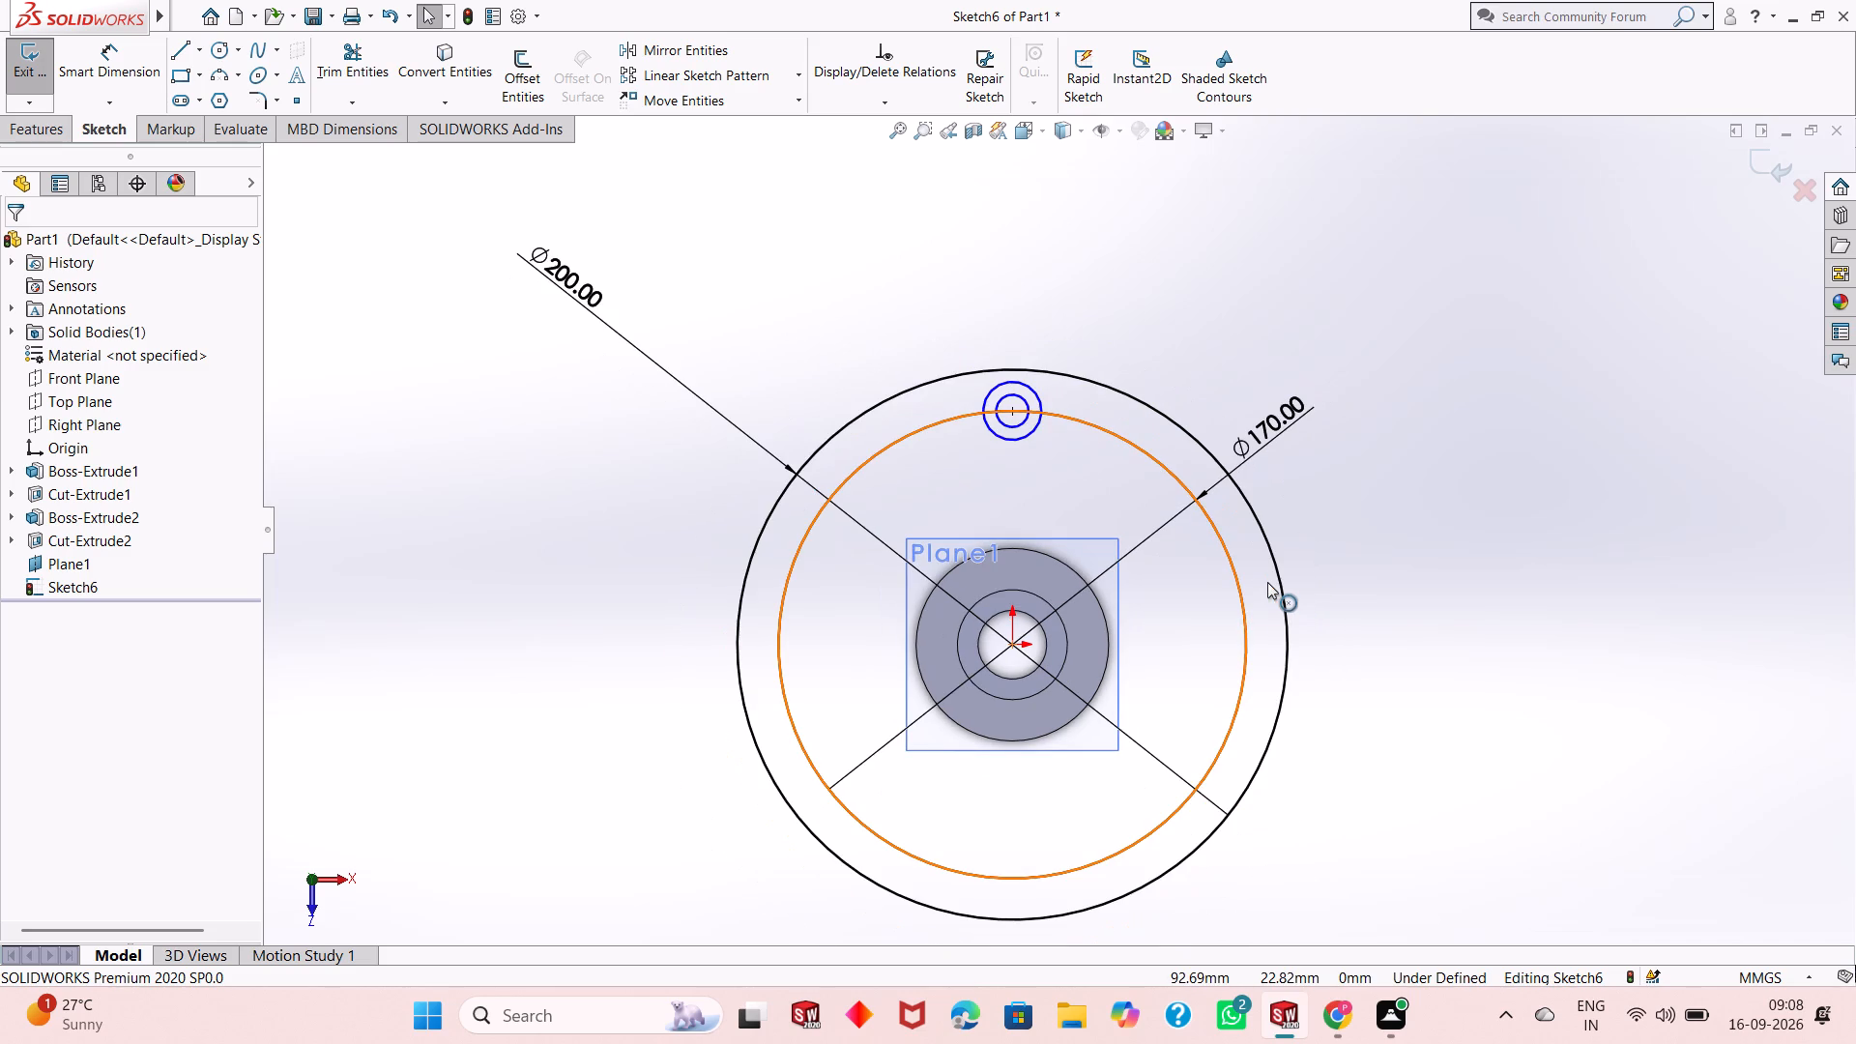
left_click(123, 76)
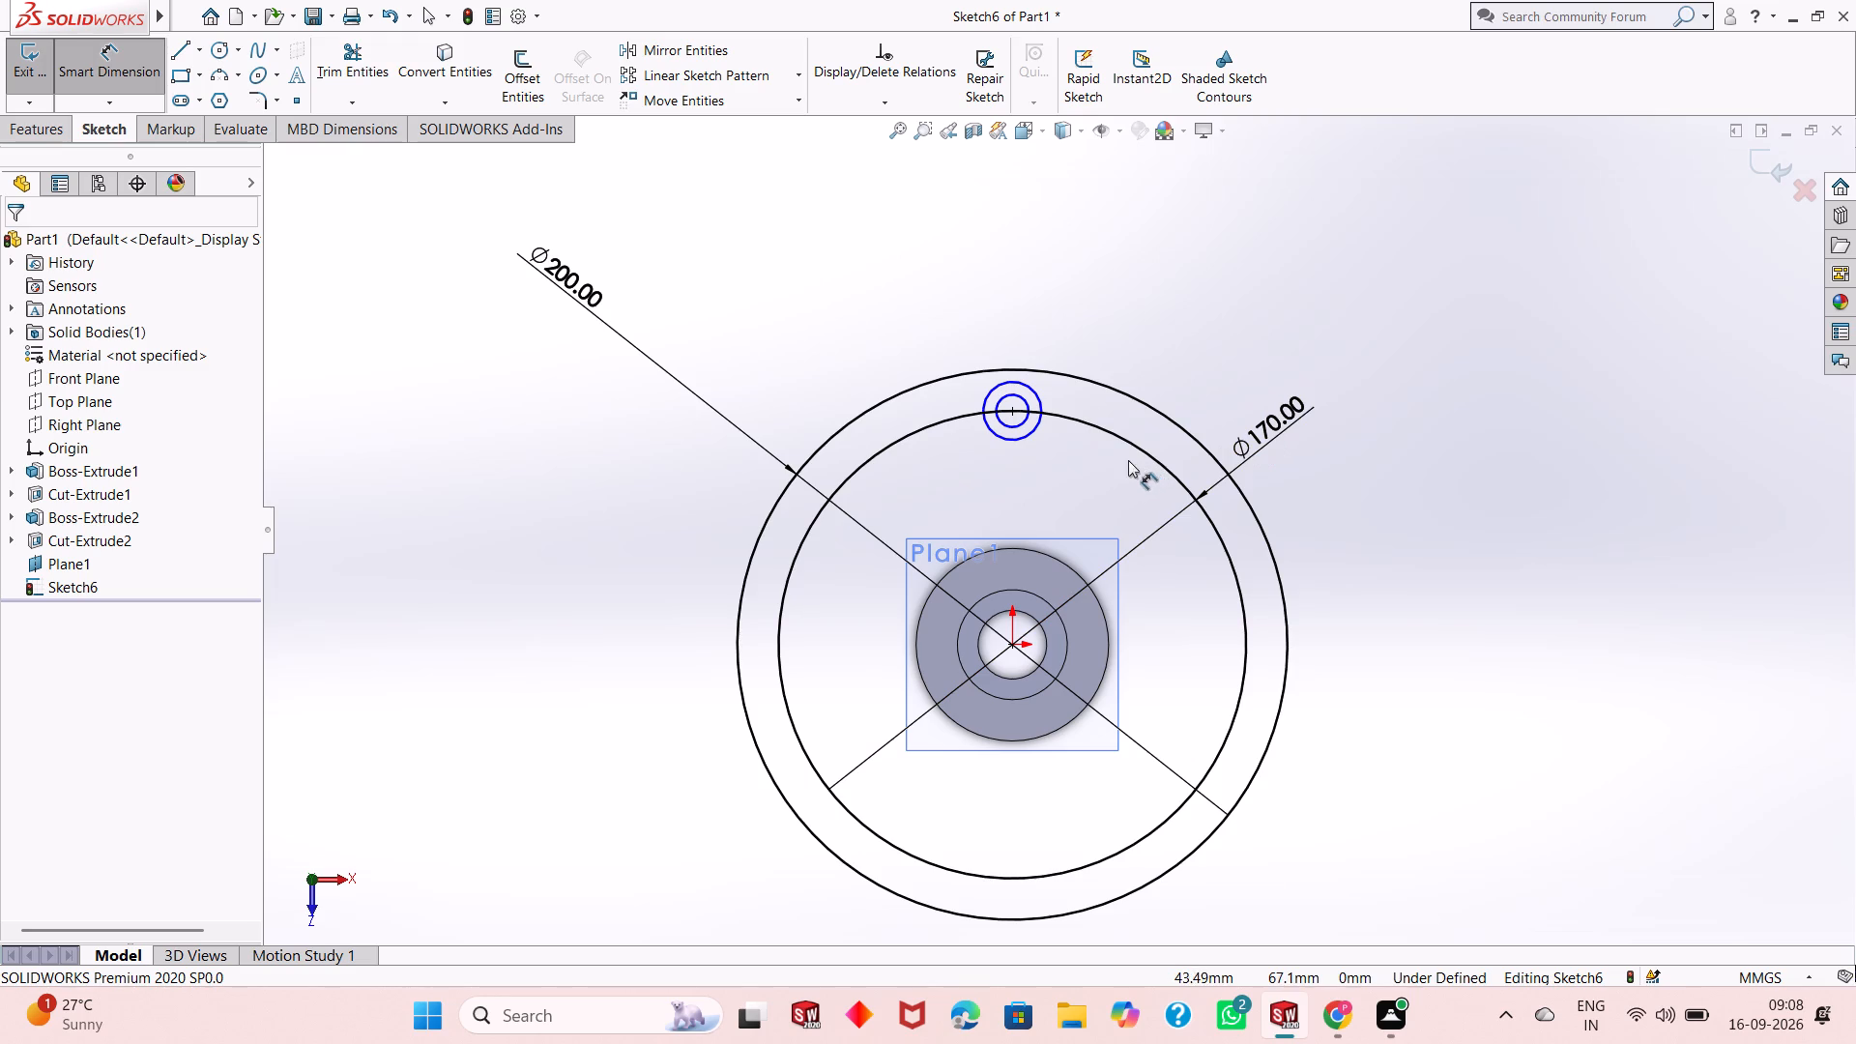
left_click(1024, 422)
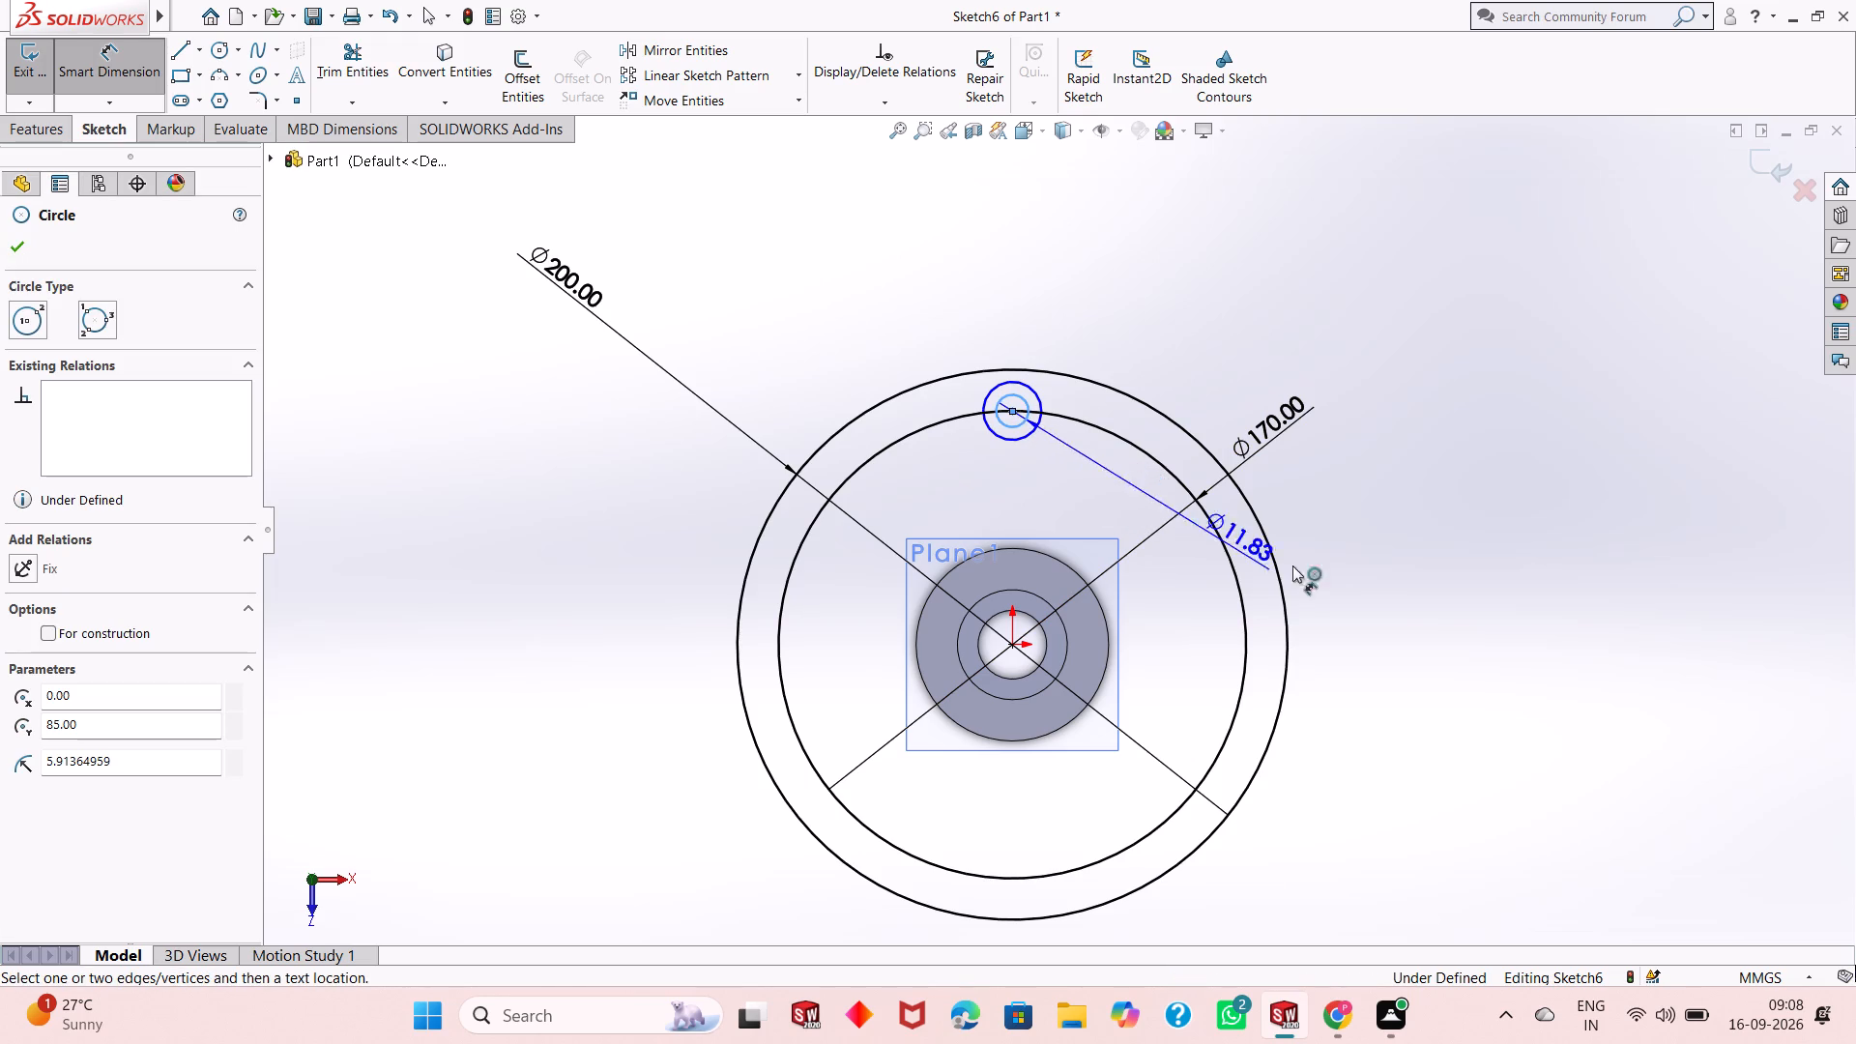
left_click(1456, 612)
key("4")
key("Return")
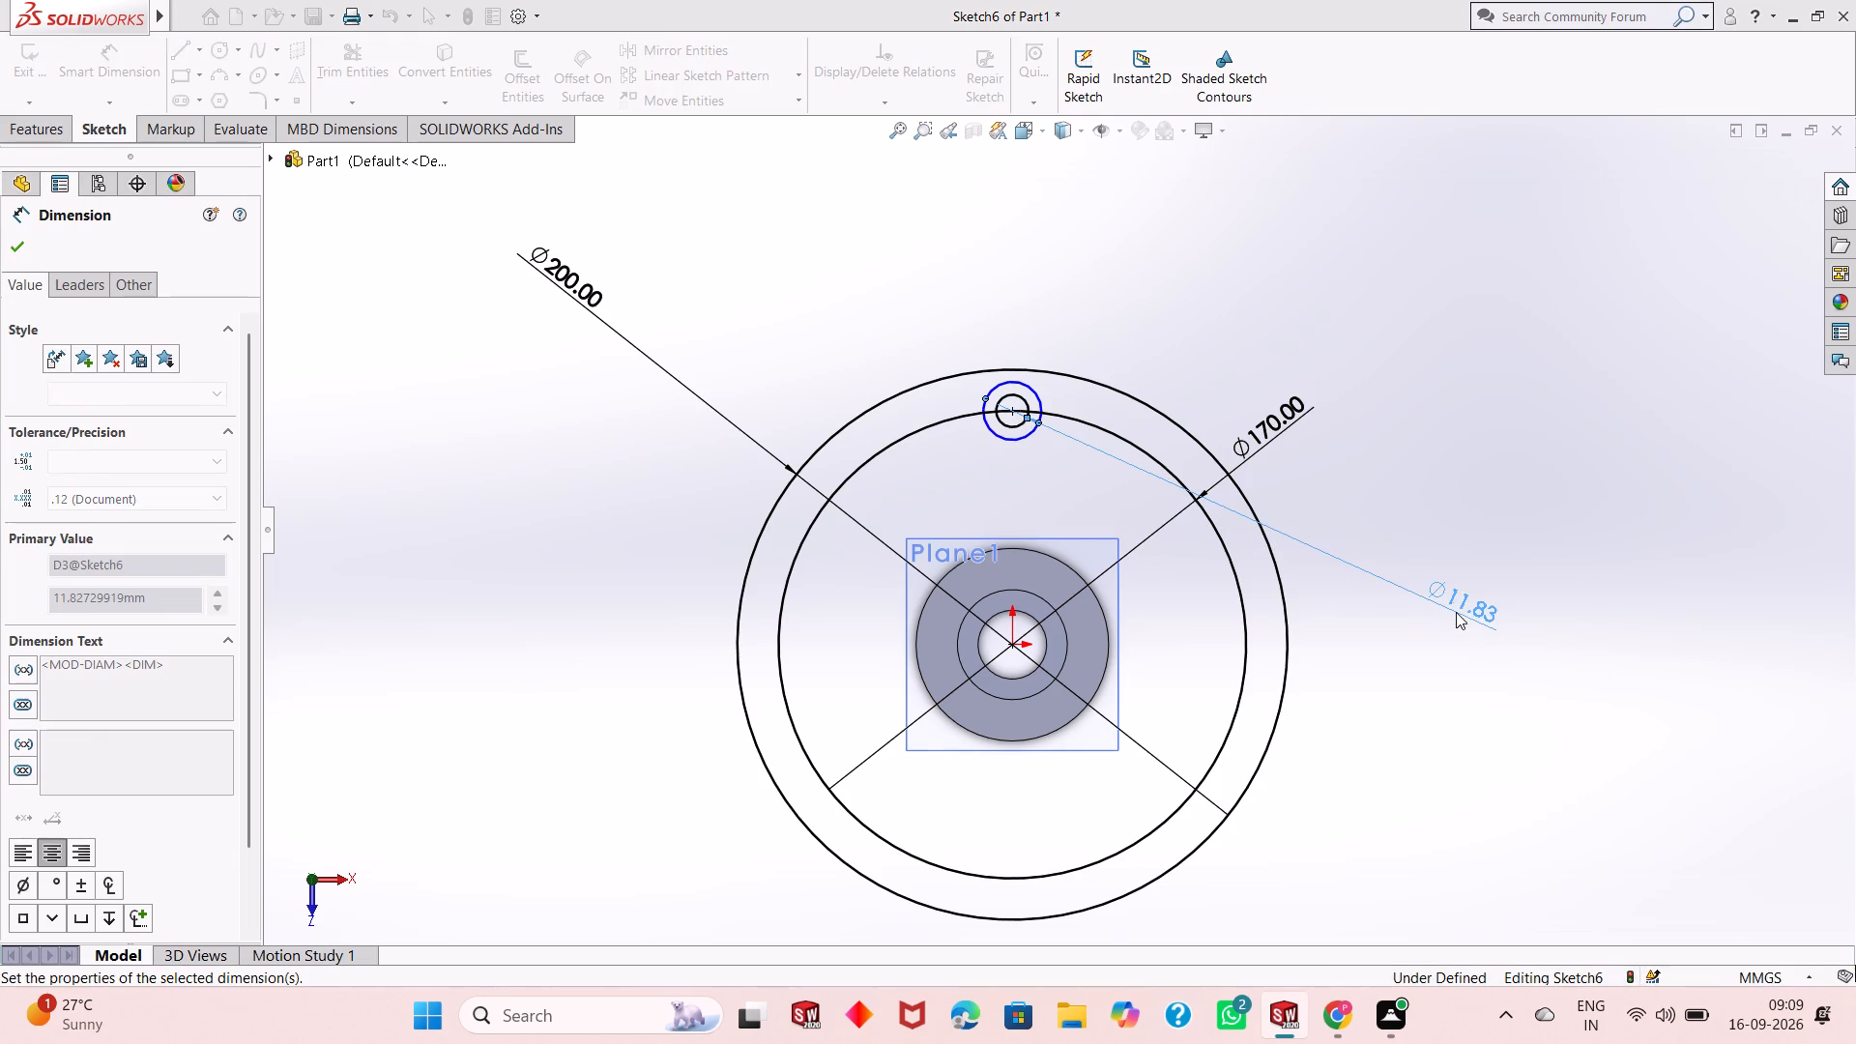
Dimension the diameter of the outer small circle at the top of the ring as 10 mm.
left_click(1017, 440)
left_click(1438, 670)
type("10")
key("Return")
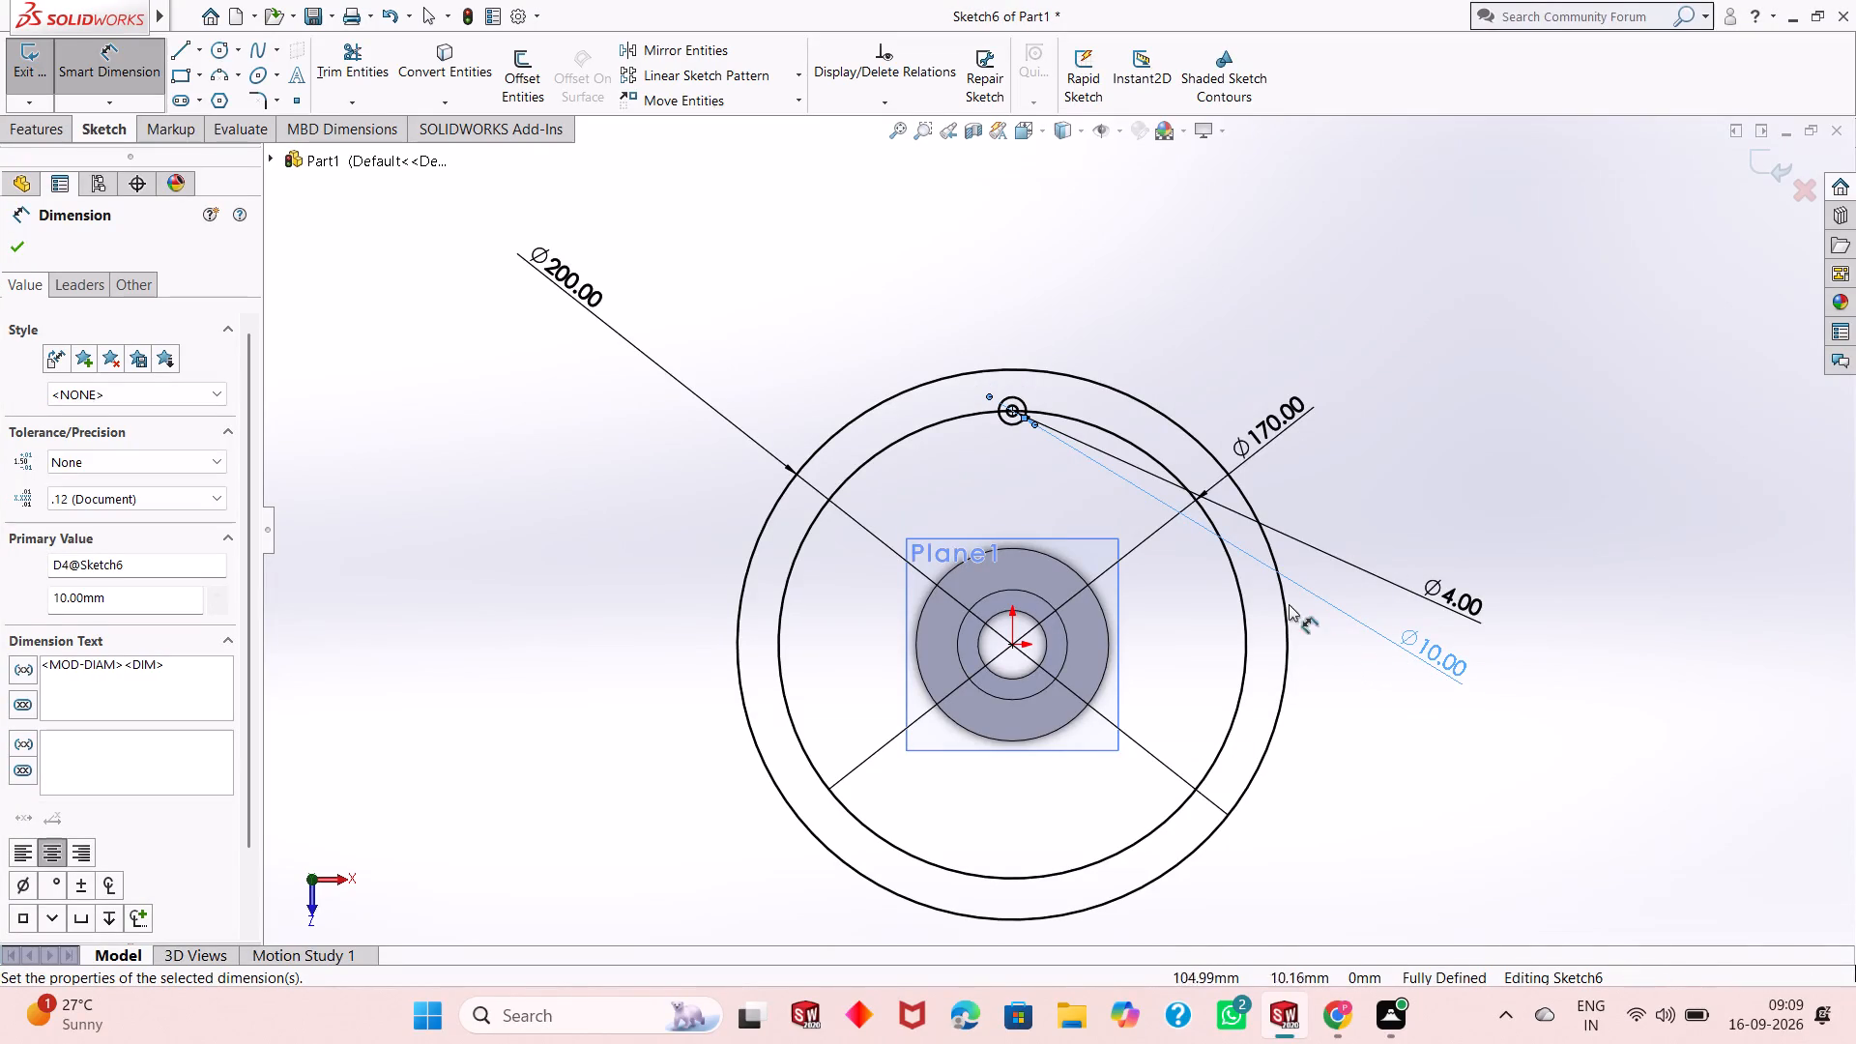
scroll(1028, 479, "down", 2)
right_click(1391, 276)
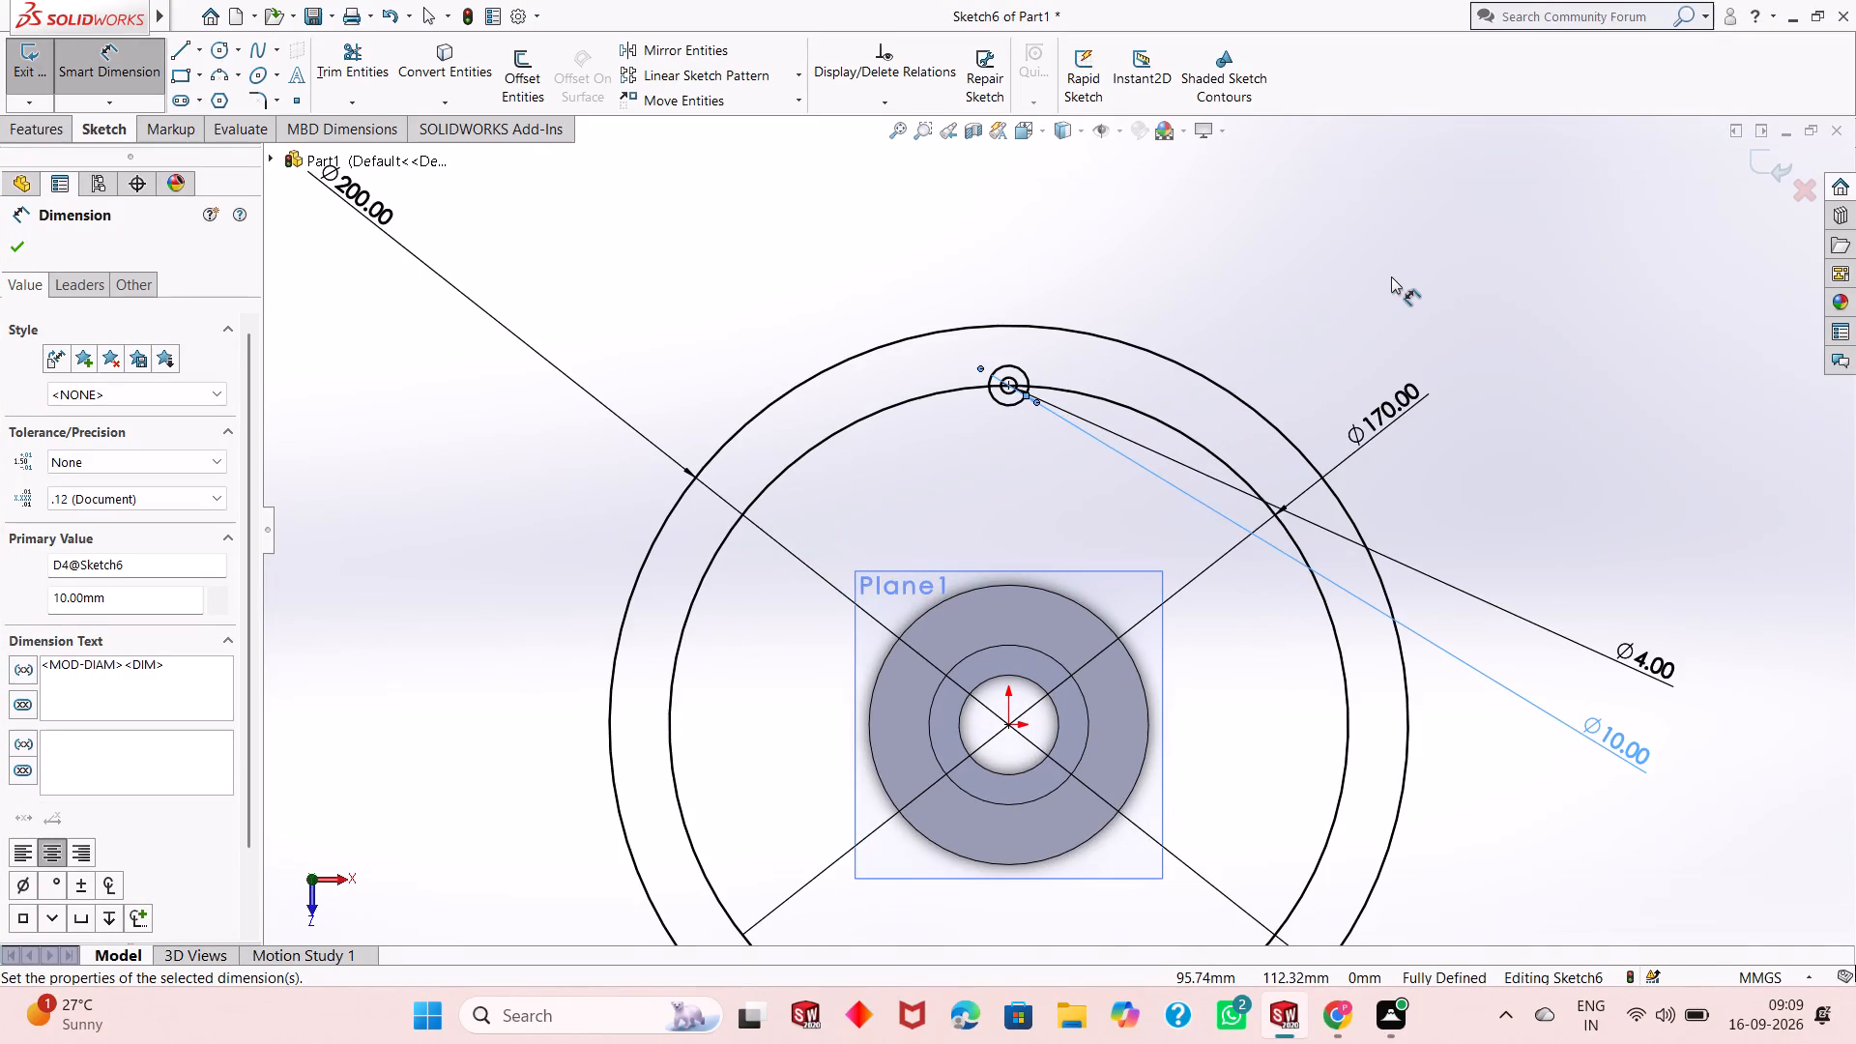
left_click(1435, 334)
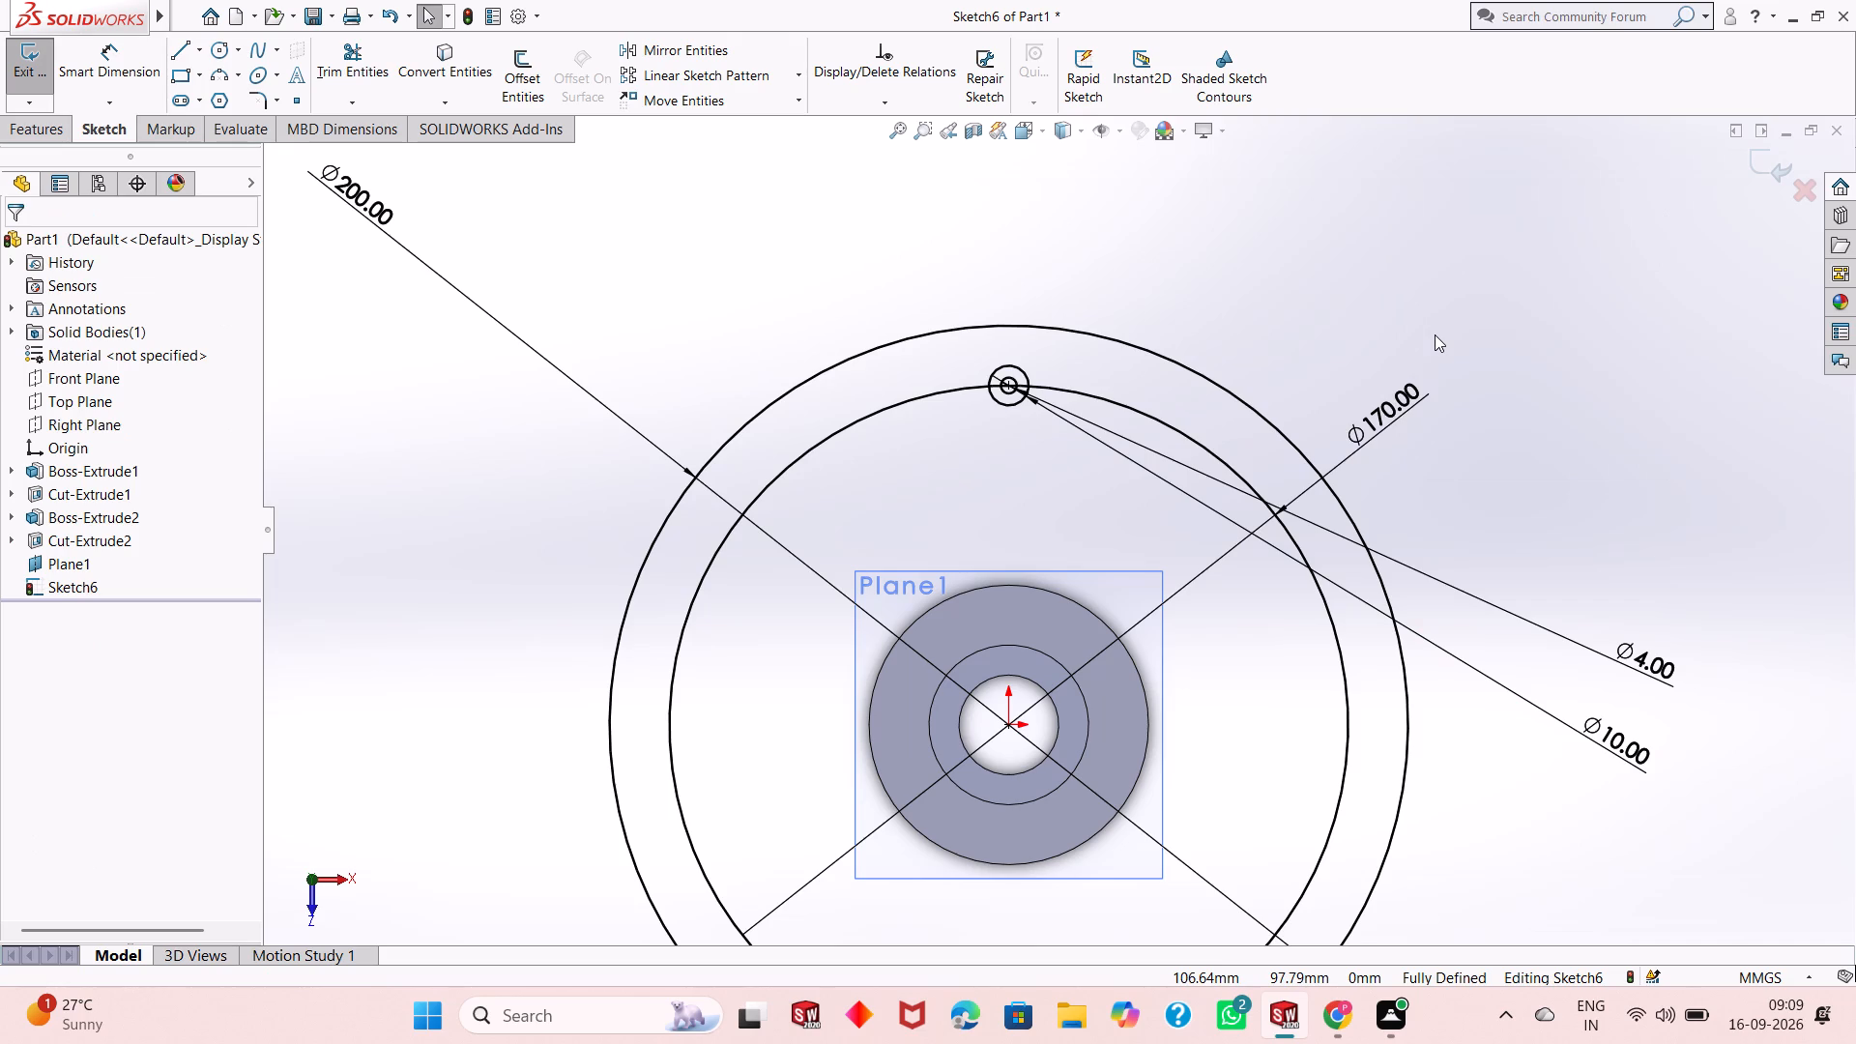
Sketch a vertical line about 125 mm long from the origin up through the small circles and past the 200 mm circle.
scroll(1067, 534, "up", 1)
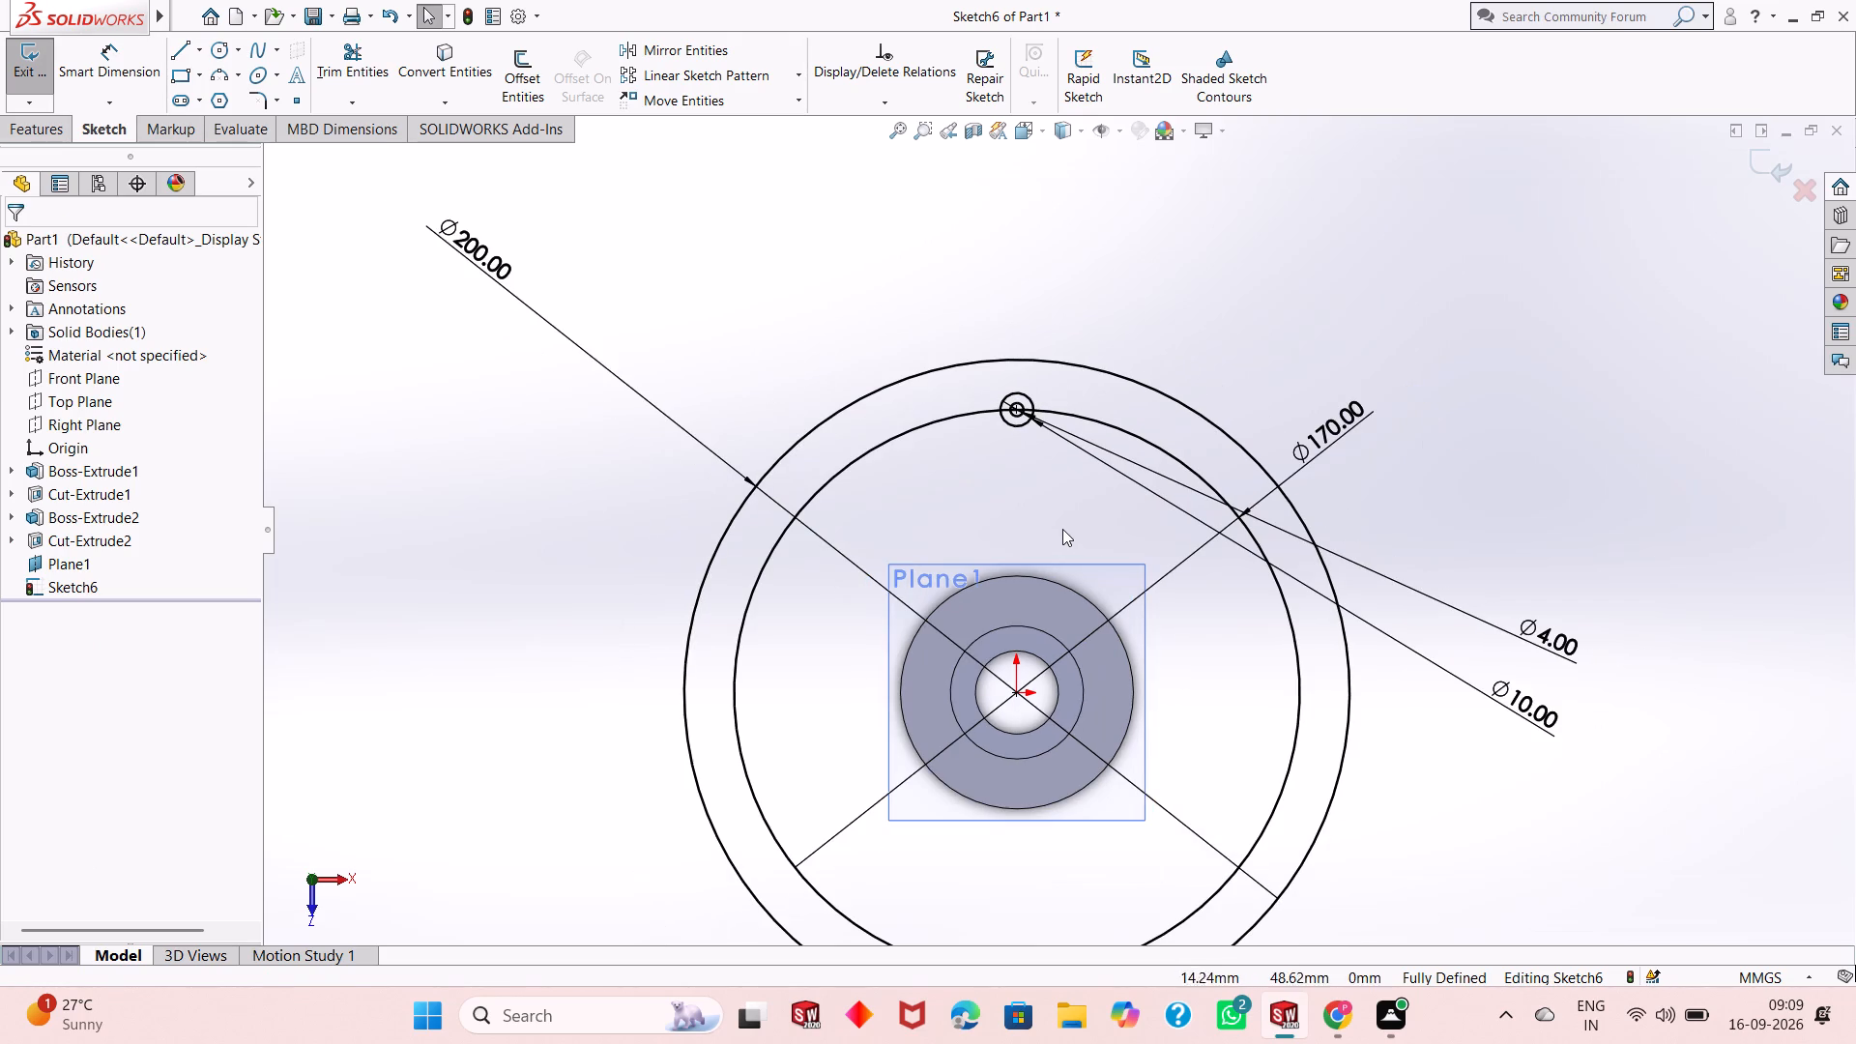
left_click(176, 43)
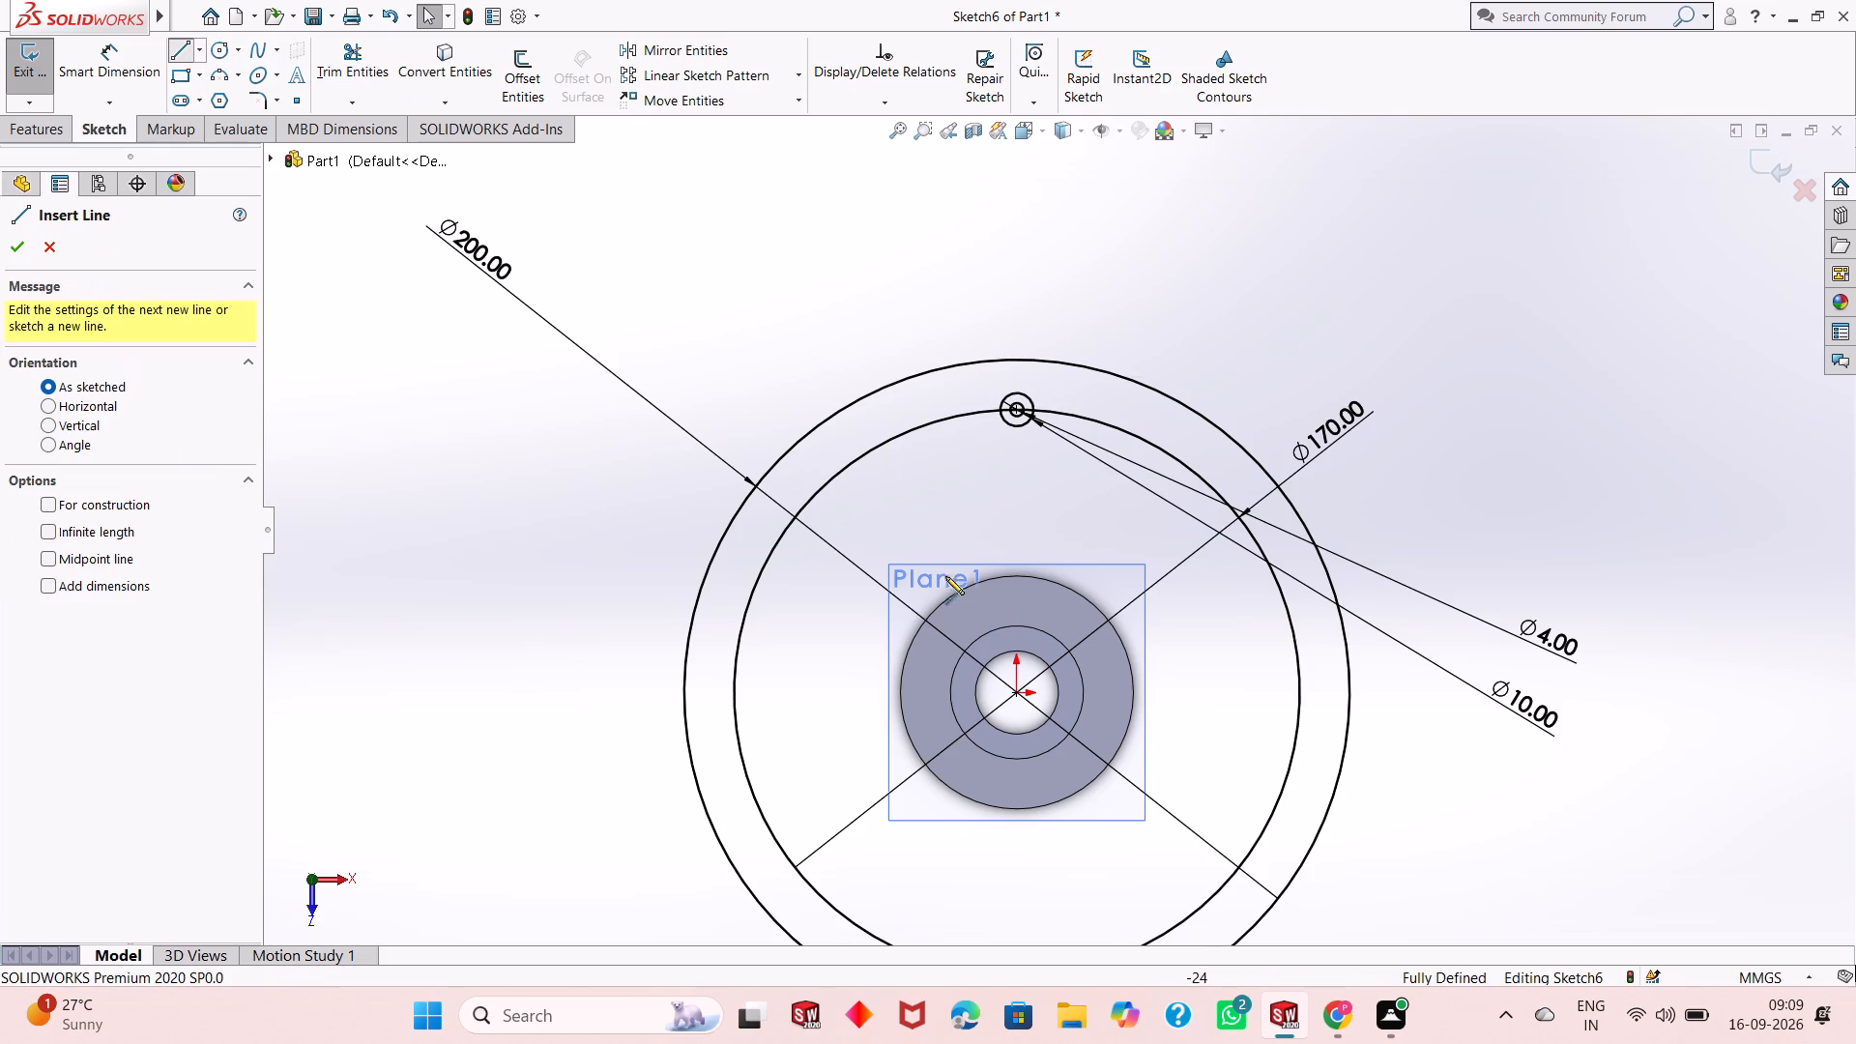
left_click(1018, 690)
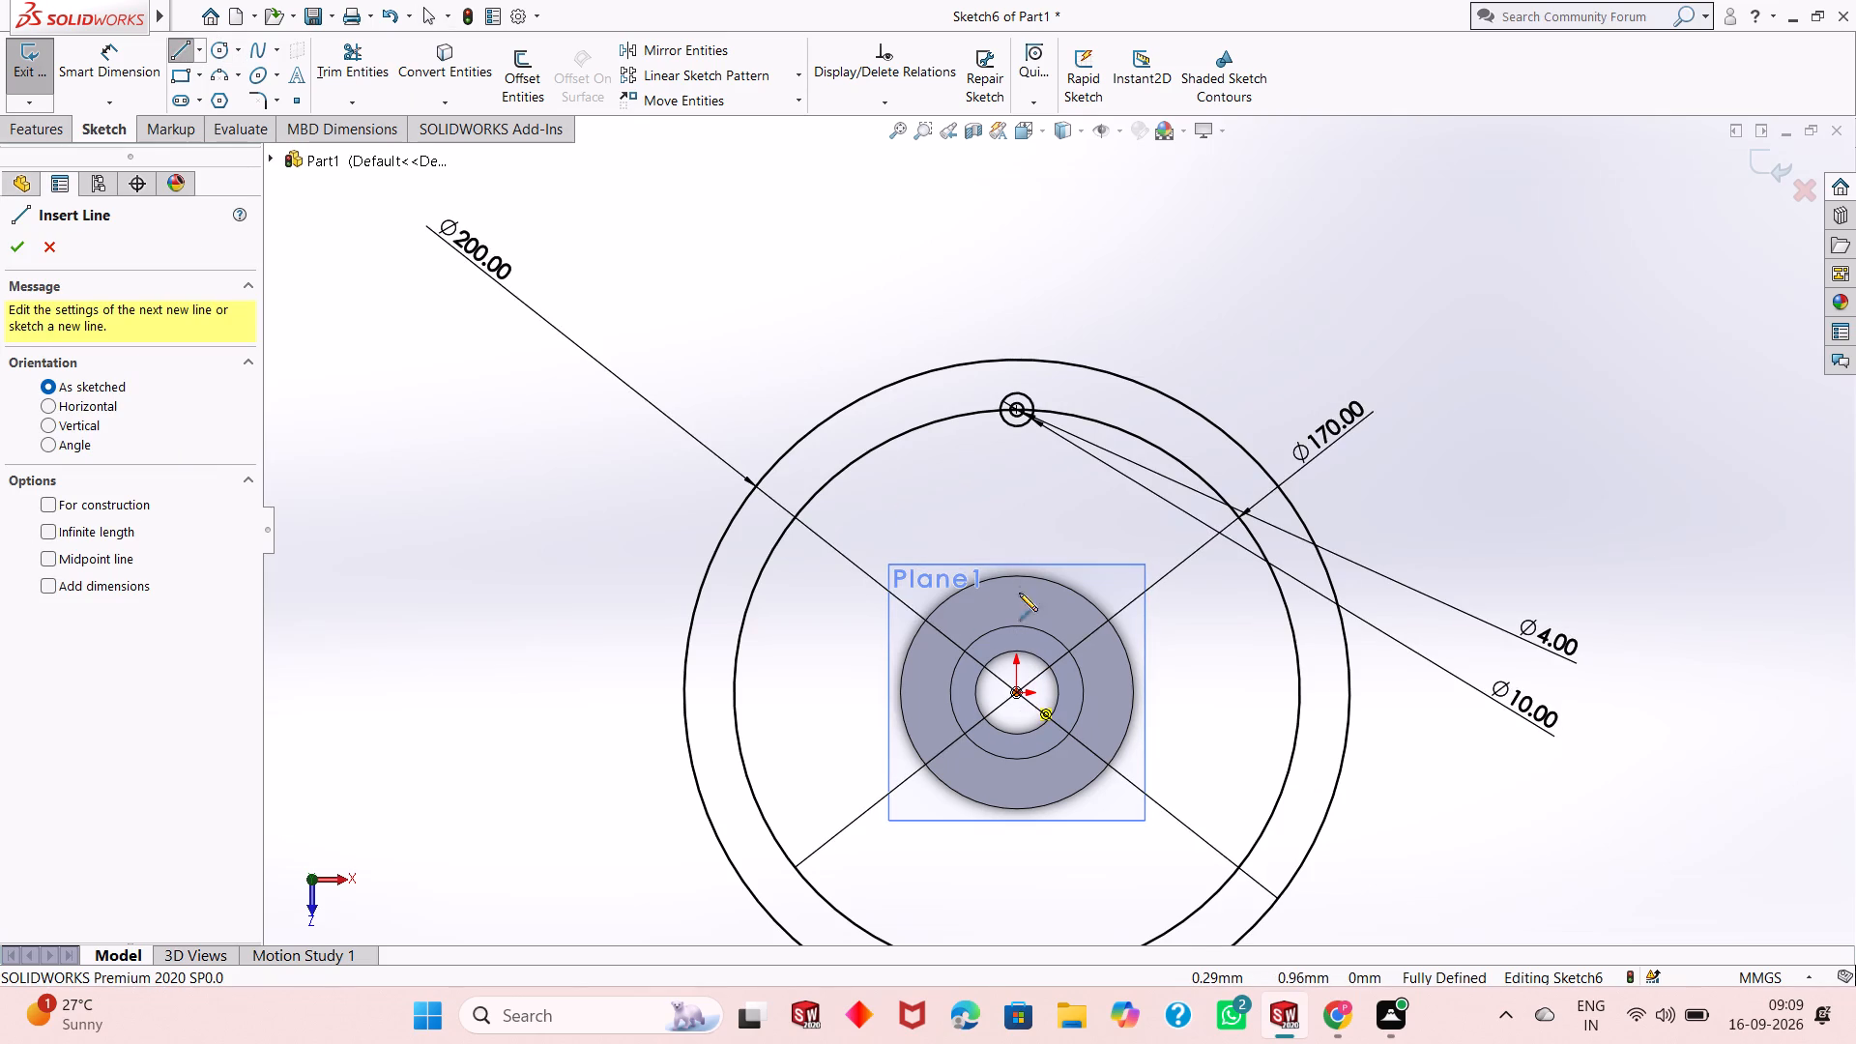
left_click(1020, 277)
right_click(1020, 277)
left_click(1076, 297)
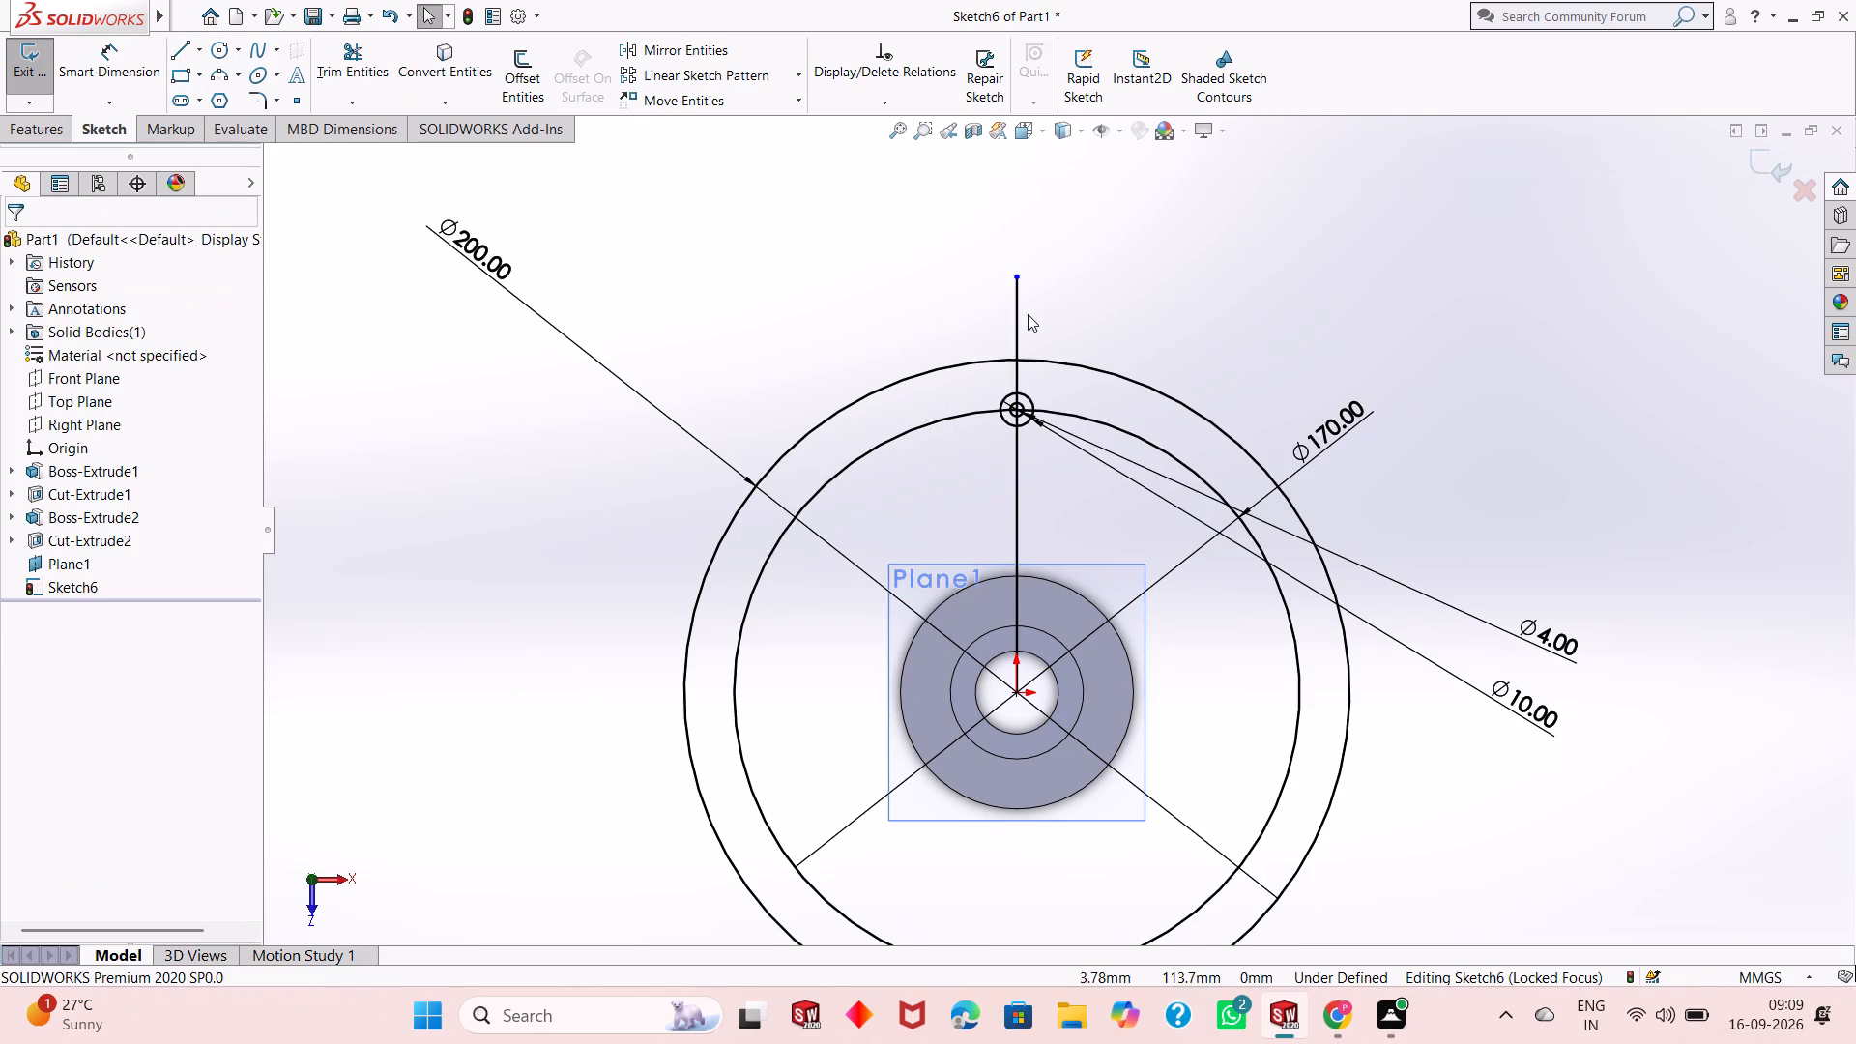
Offset the vertical line bi-directionally by 10 mm.
left_click(1014, 318)
left_click(526, 92)
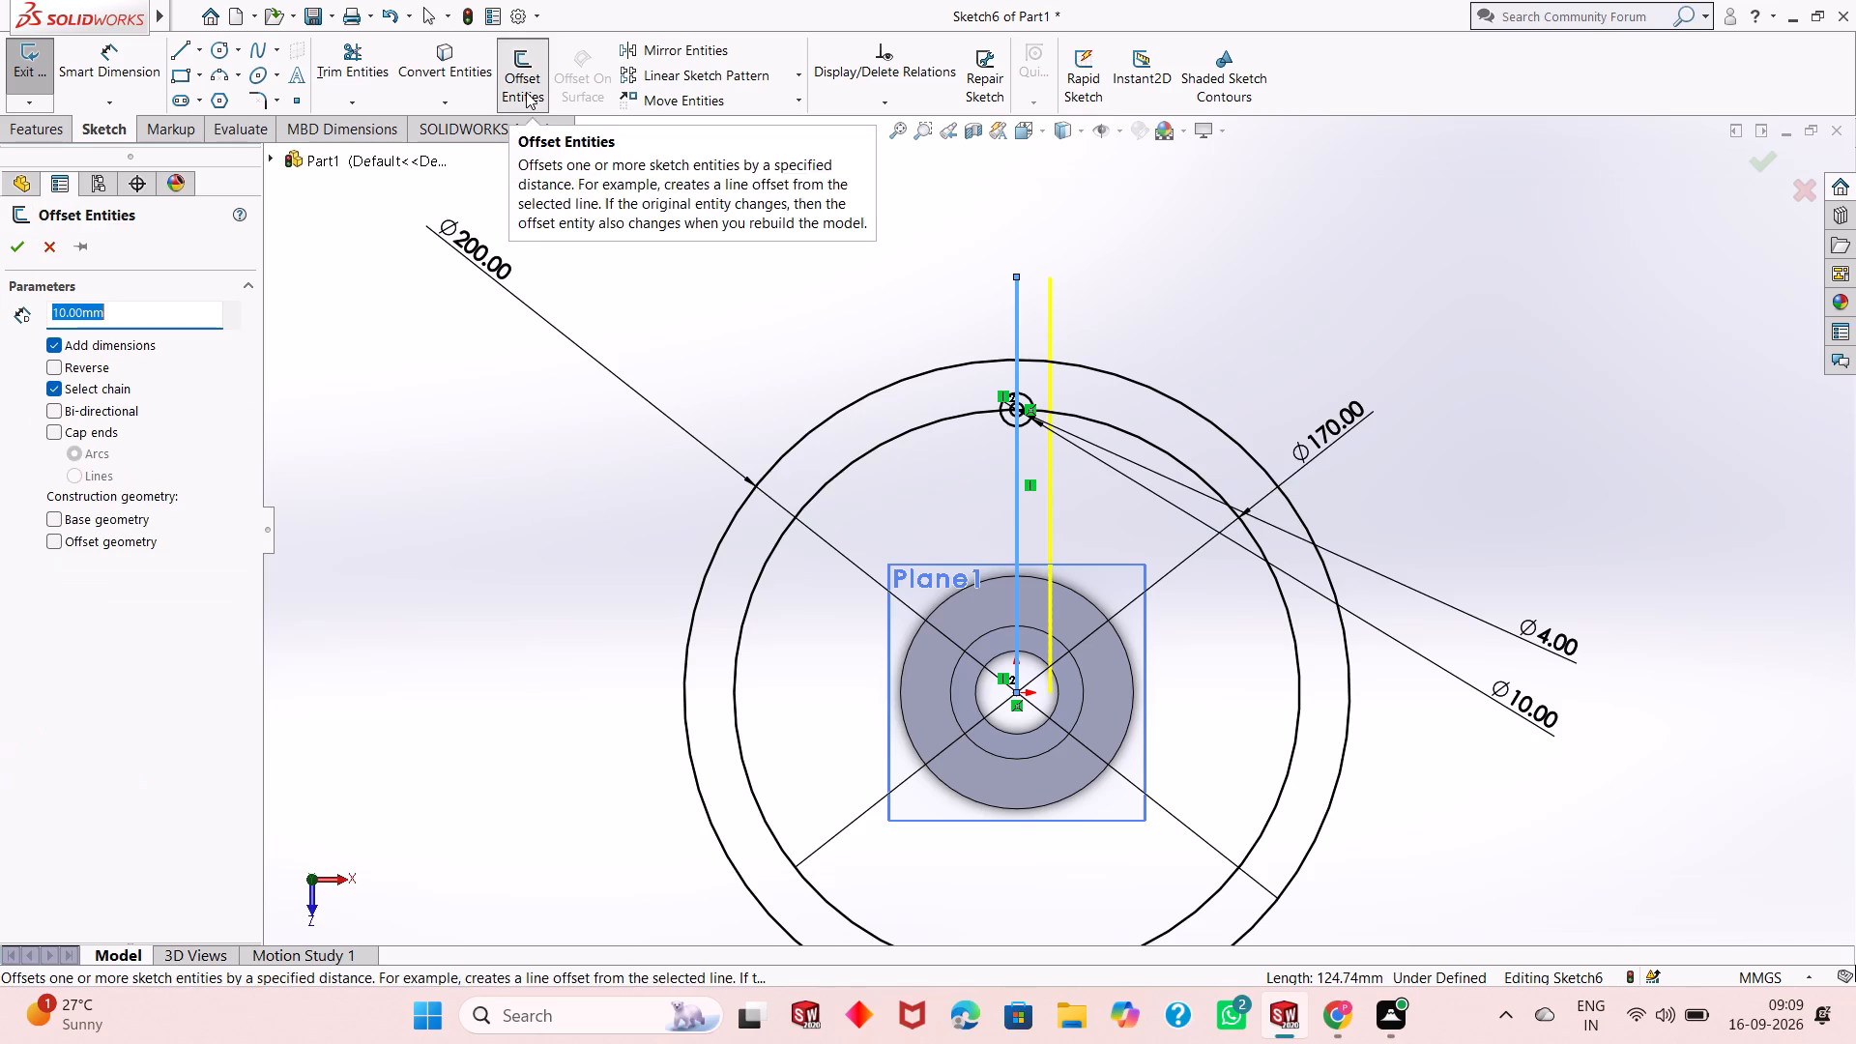
left_click(95, 407)
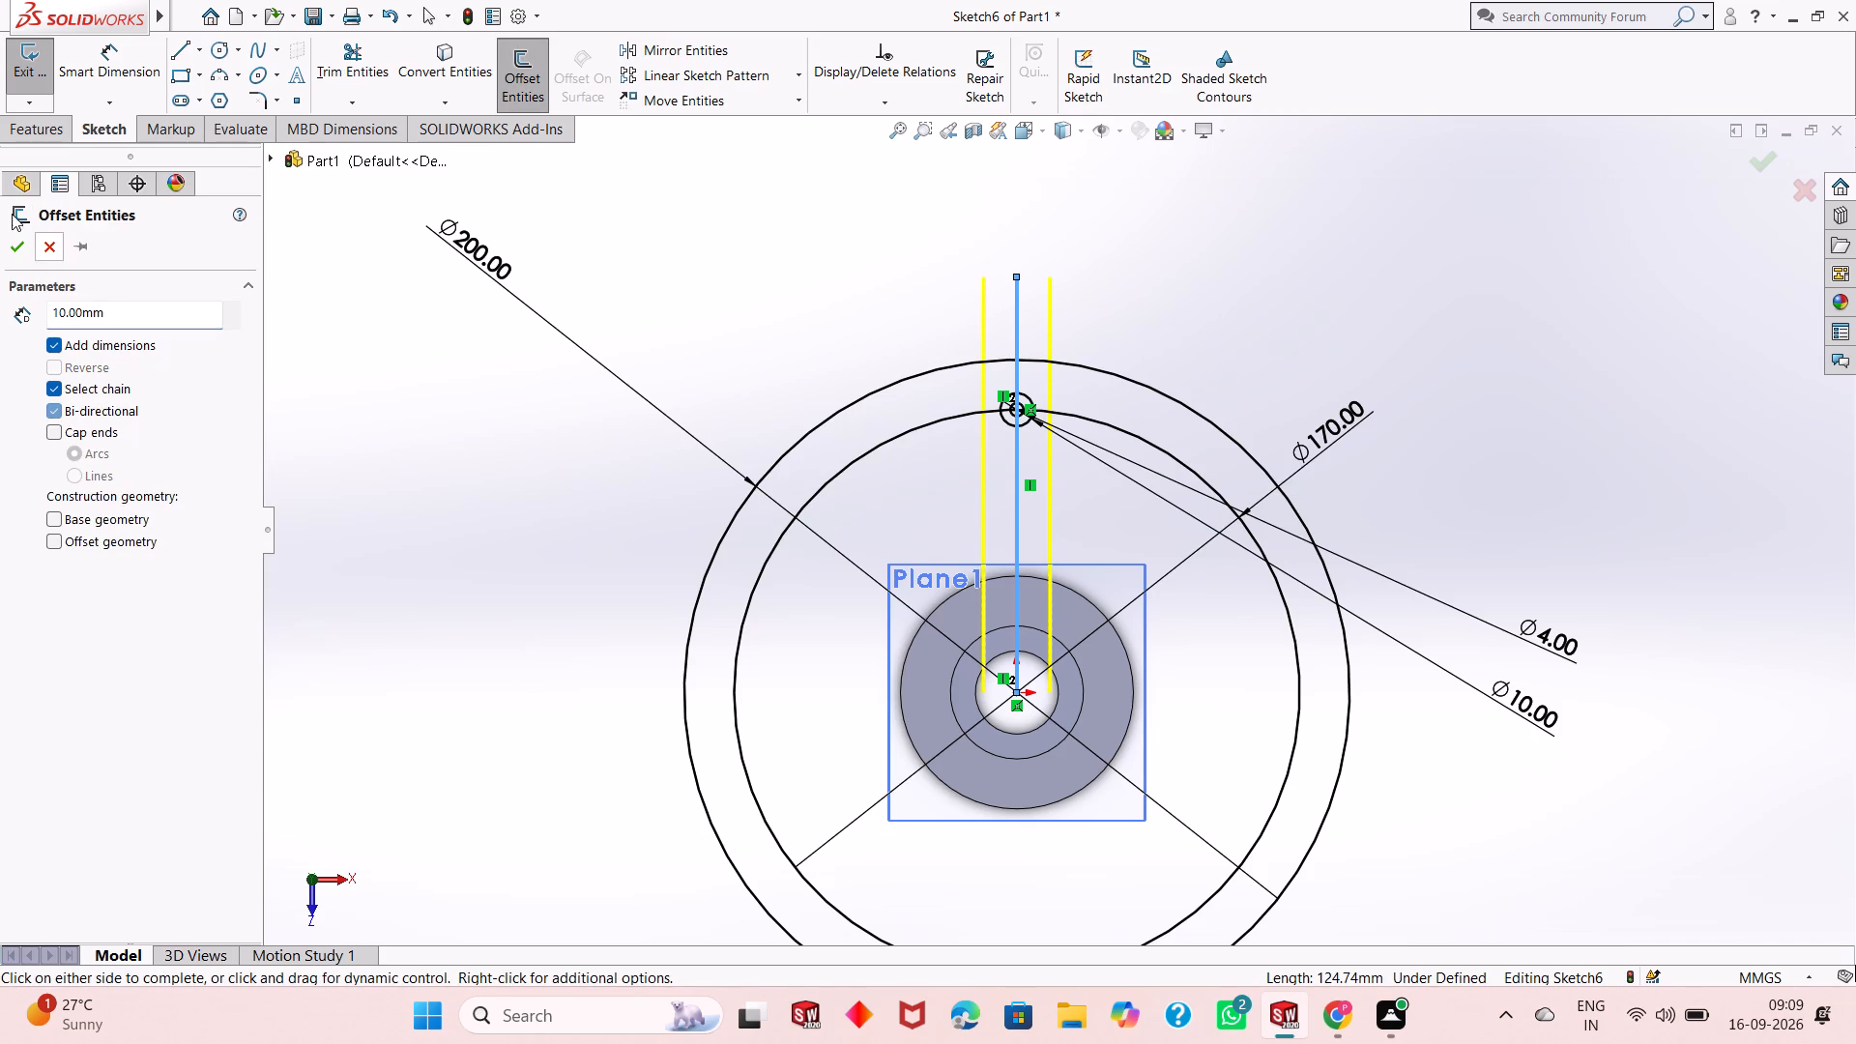
left_click(11, 243)
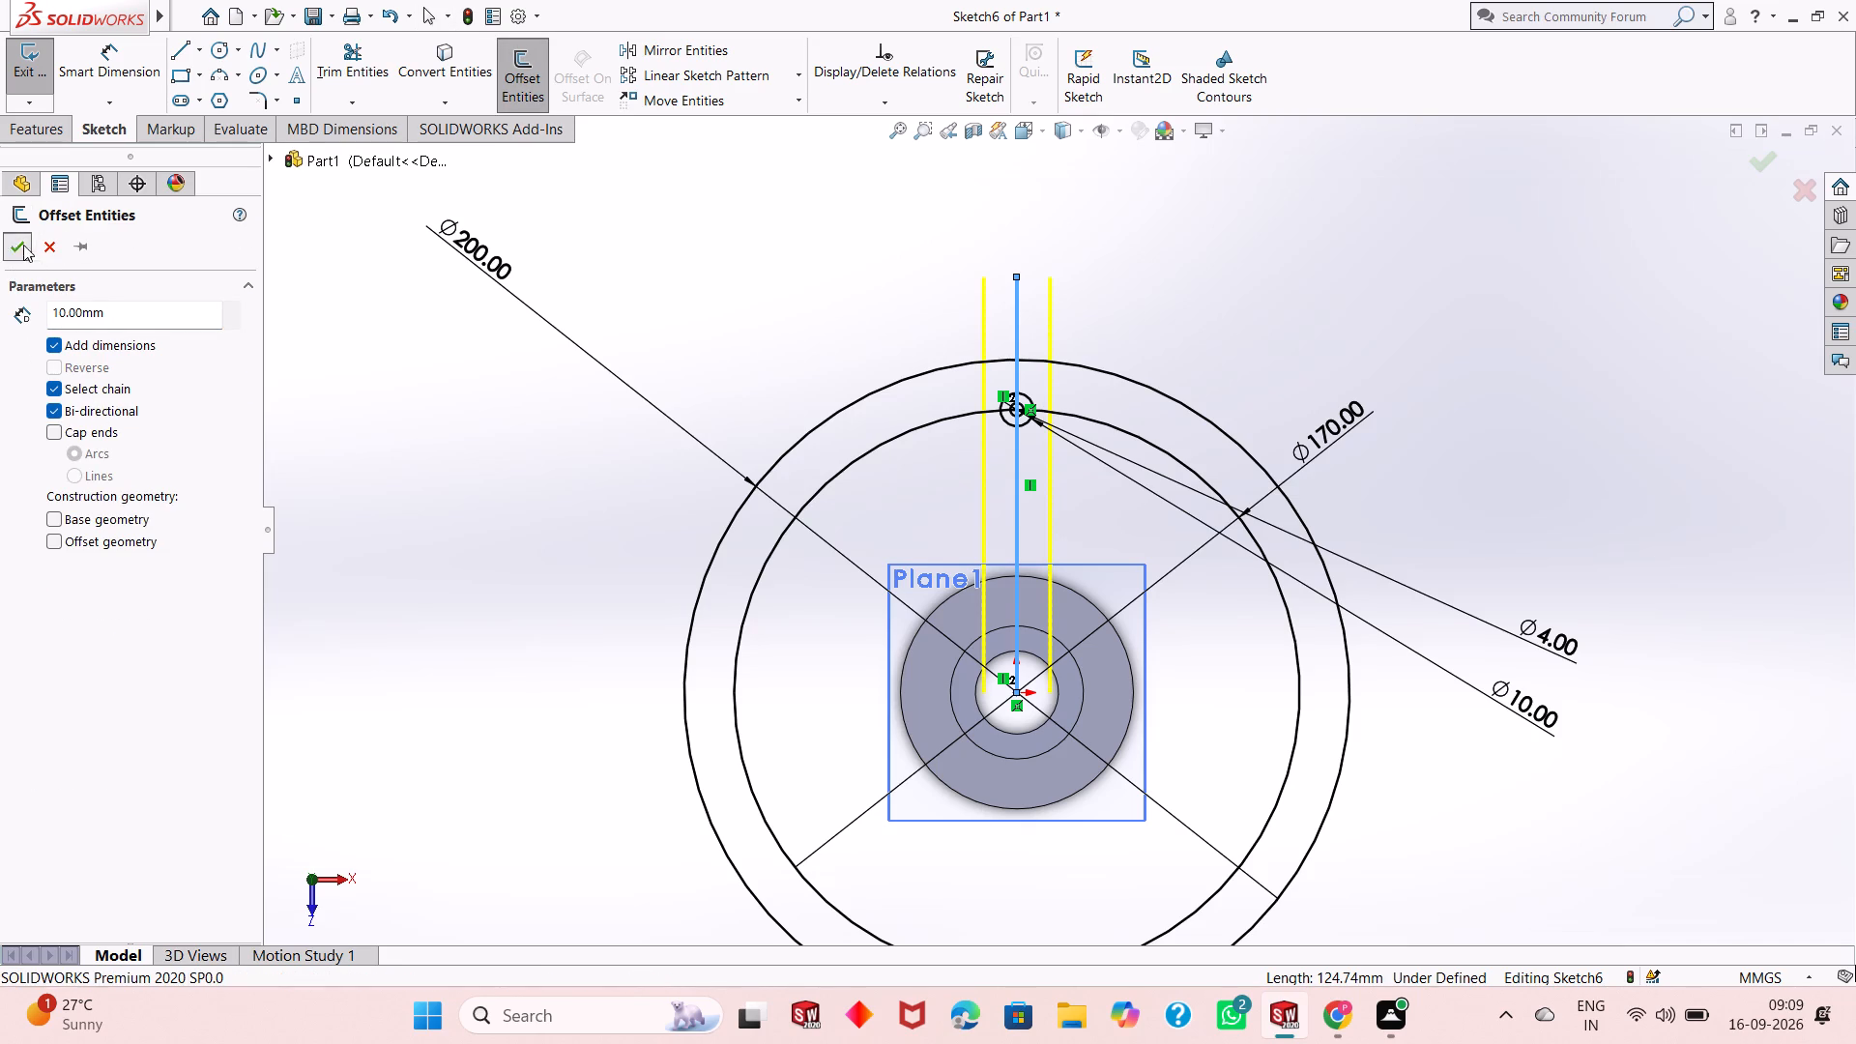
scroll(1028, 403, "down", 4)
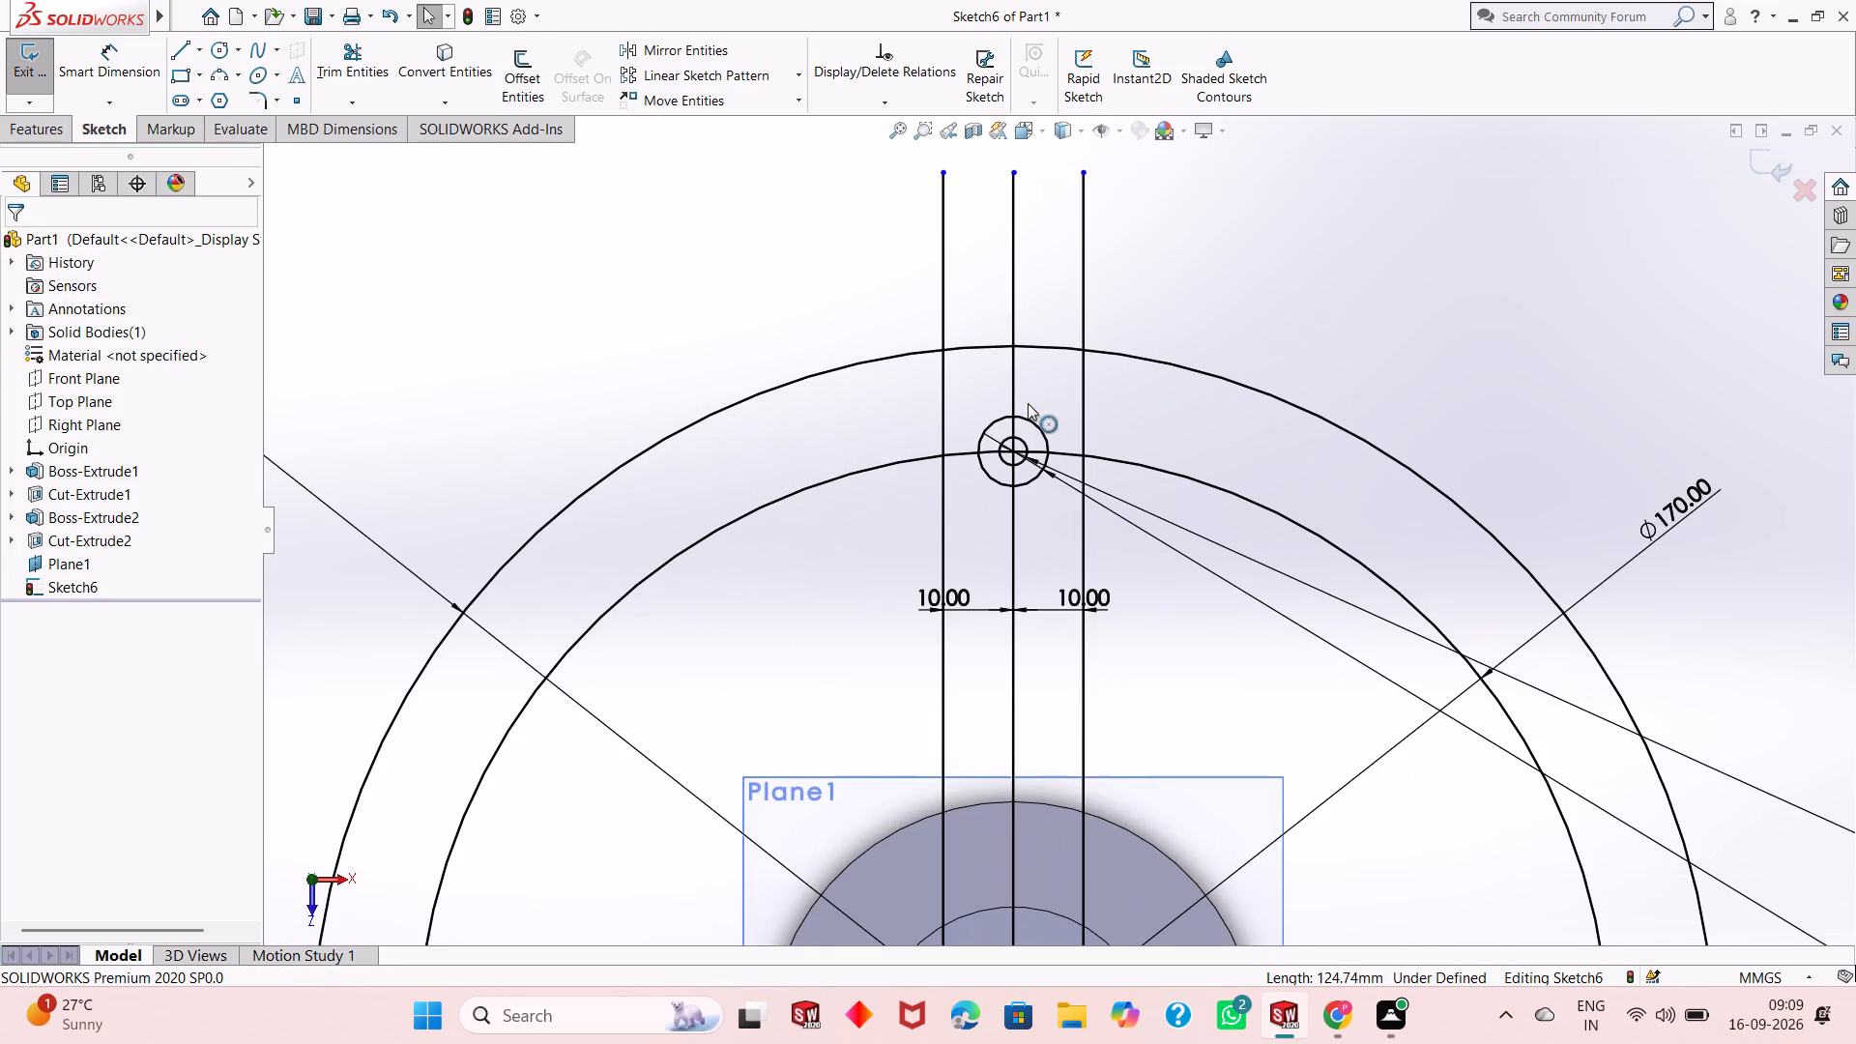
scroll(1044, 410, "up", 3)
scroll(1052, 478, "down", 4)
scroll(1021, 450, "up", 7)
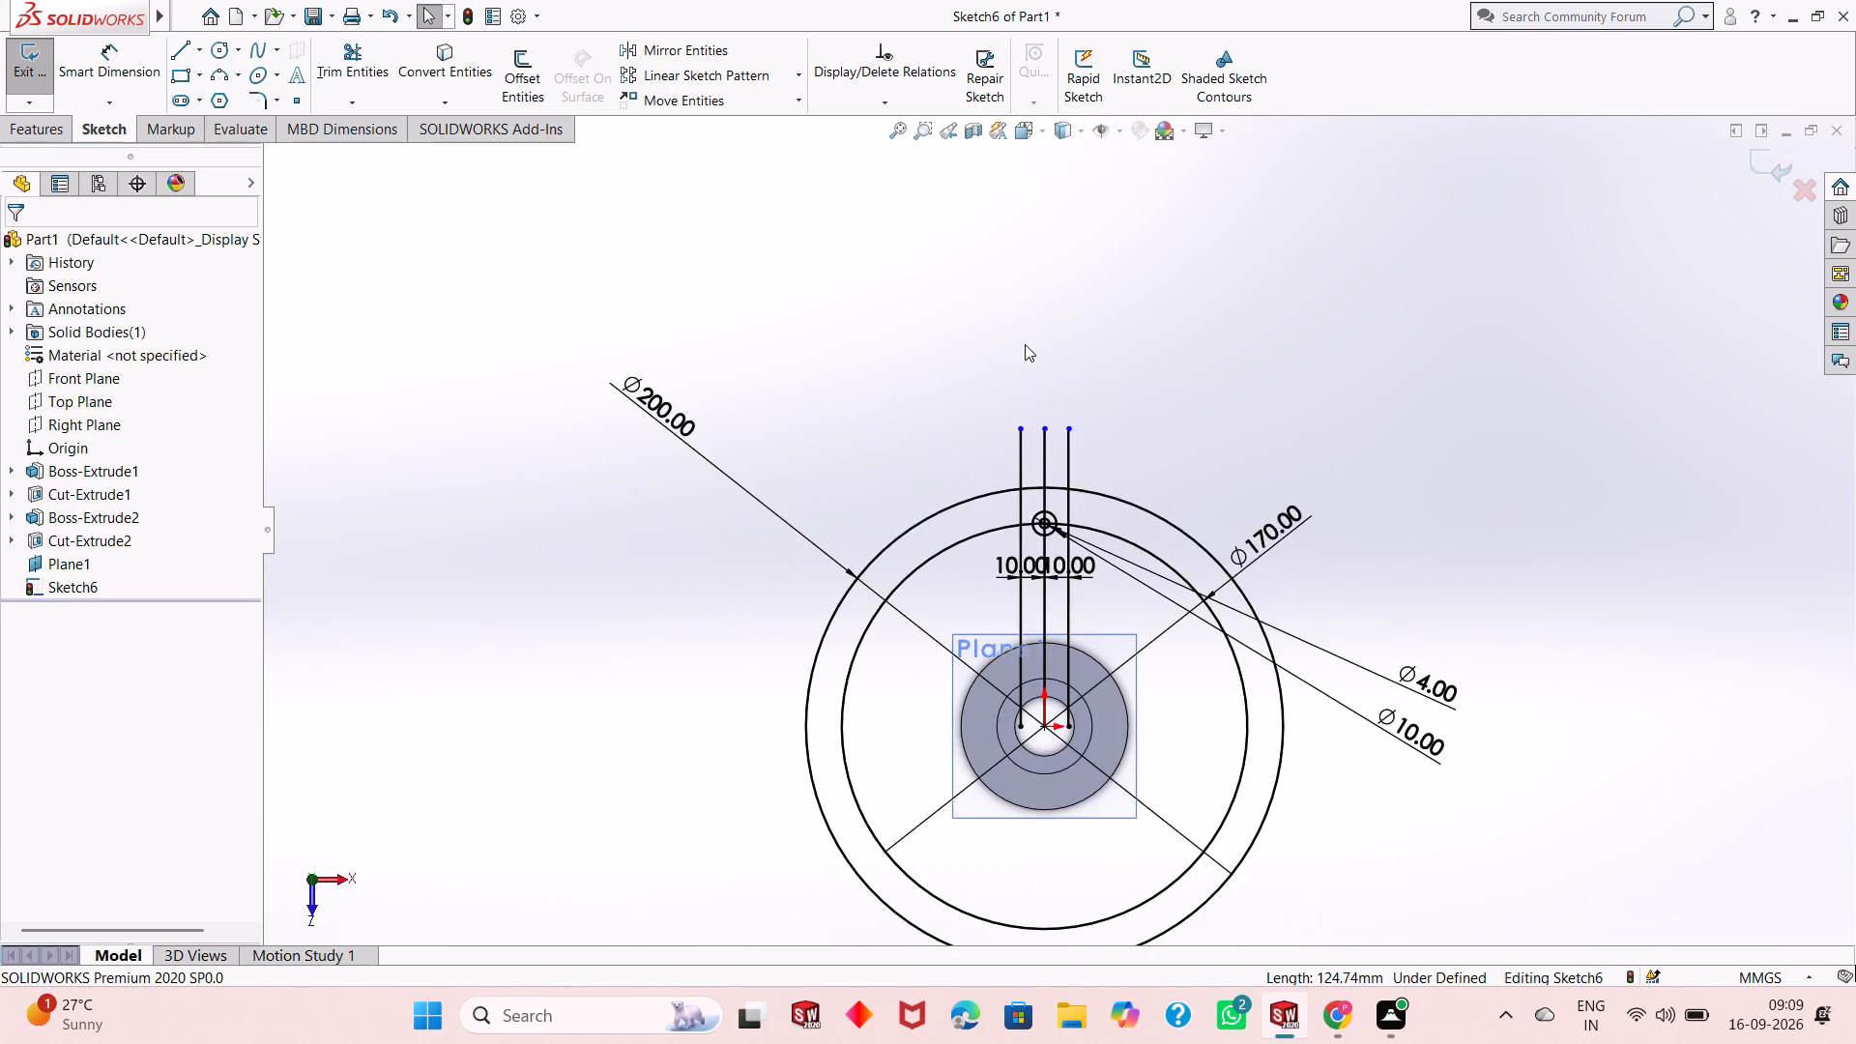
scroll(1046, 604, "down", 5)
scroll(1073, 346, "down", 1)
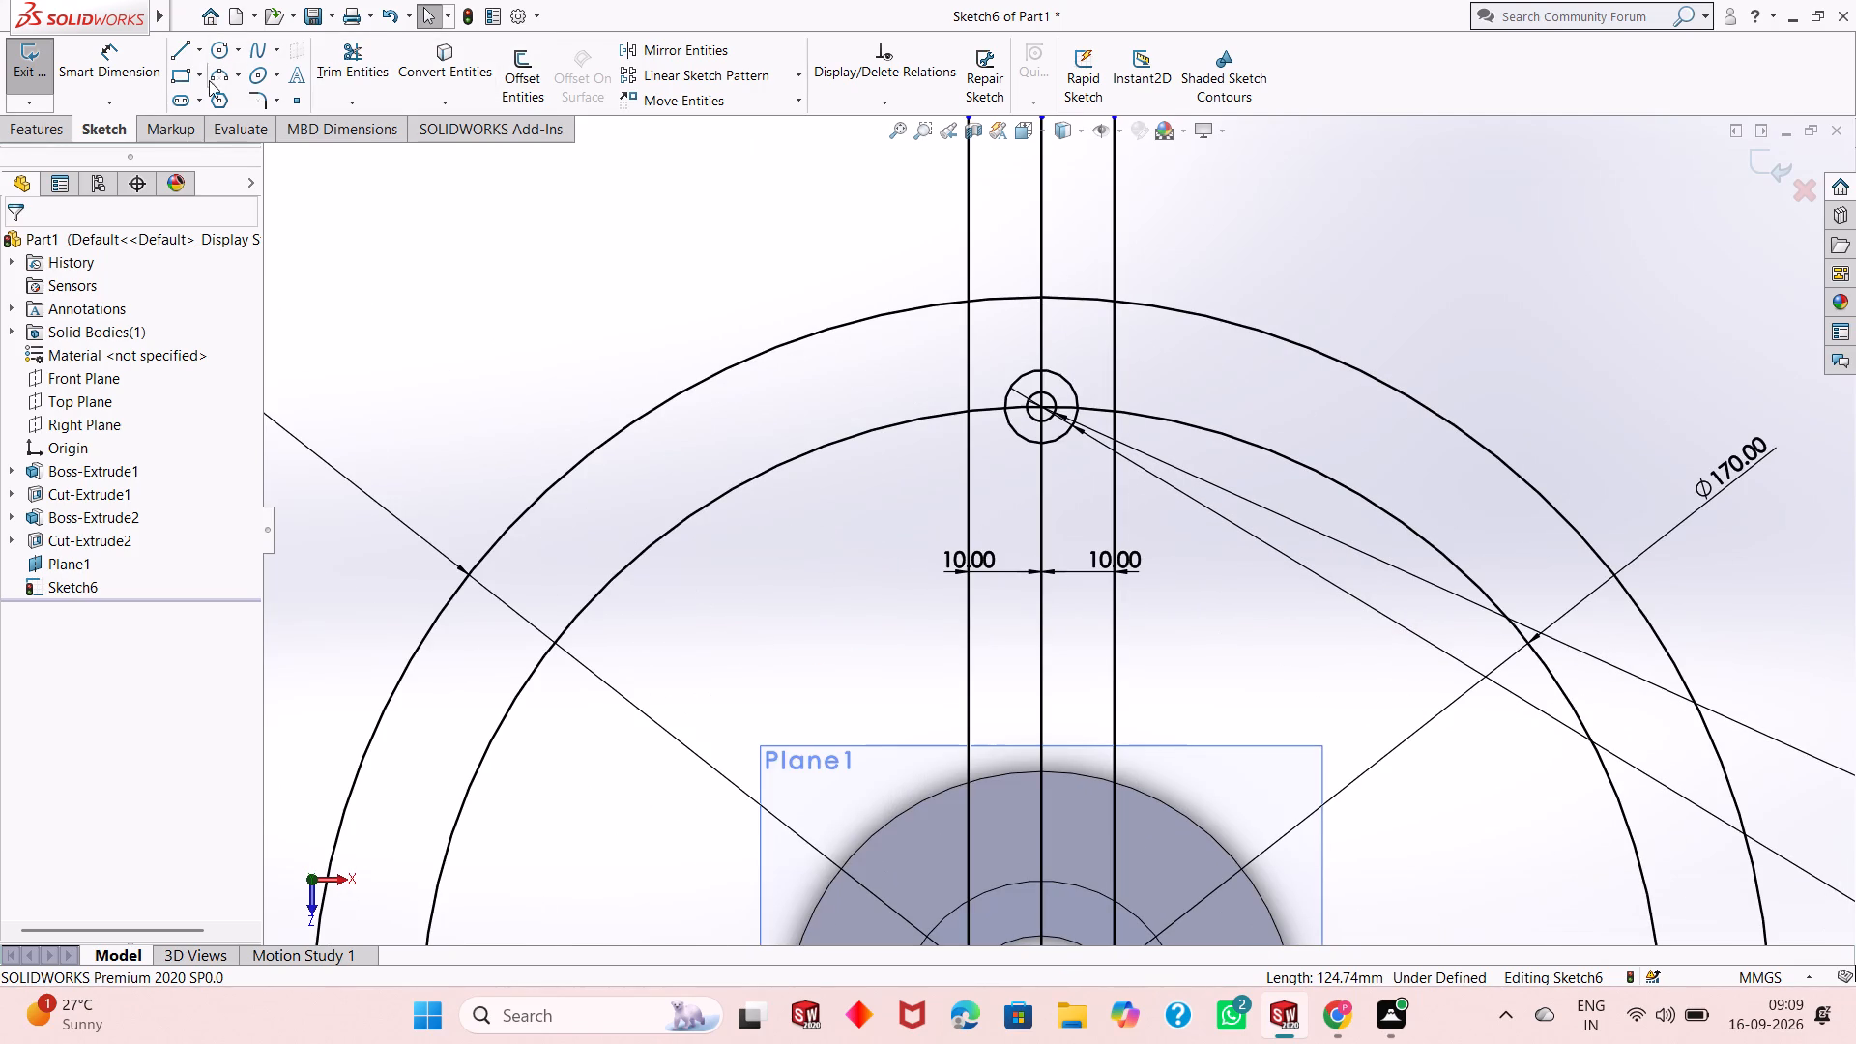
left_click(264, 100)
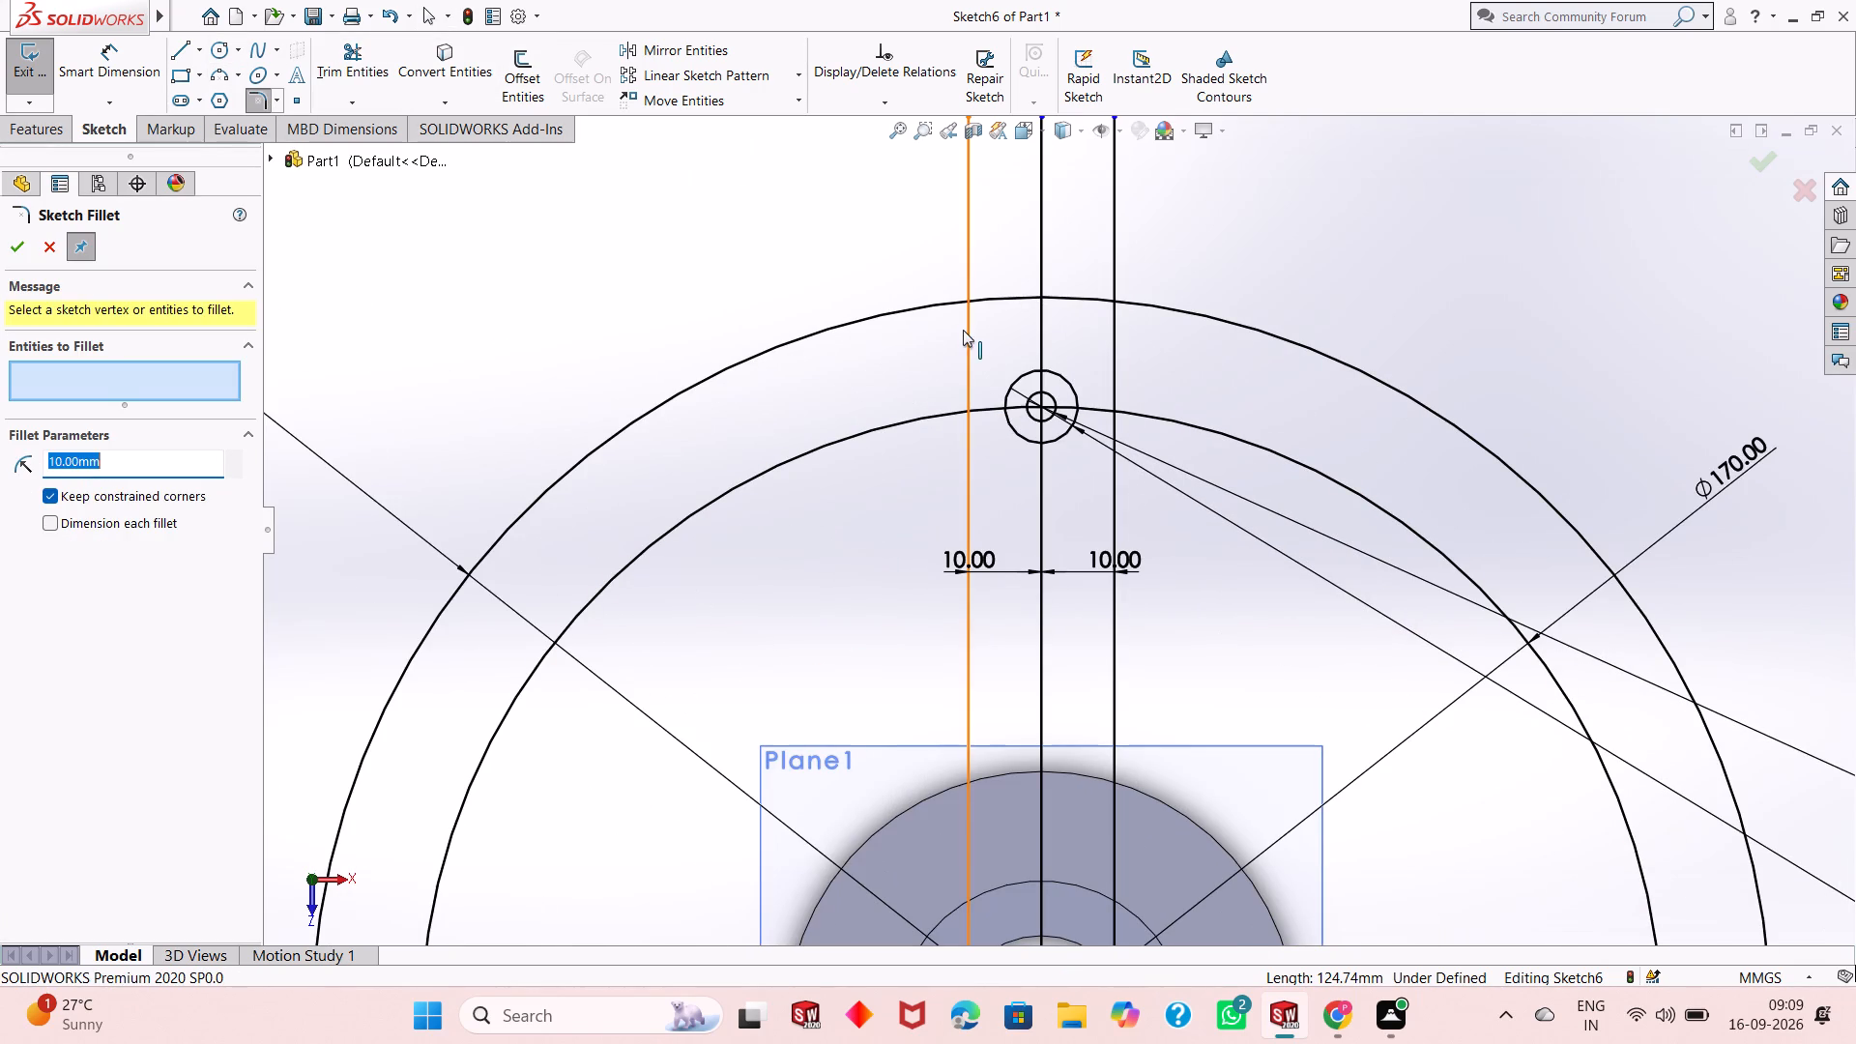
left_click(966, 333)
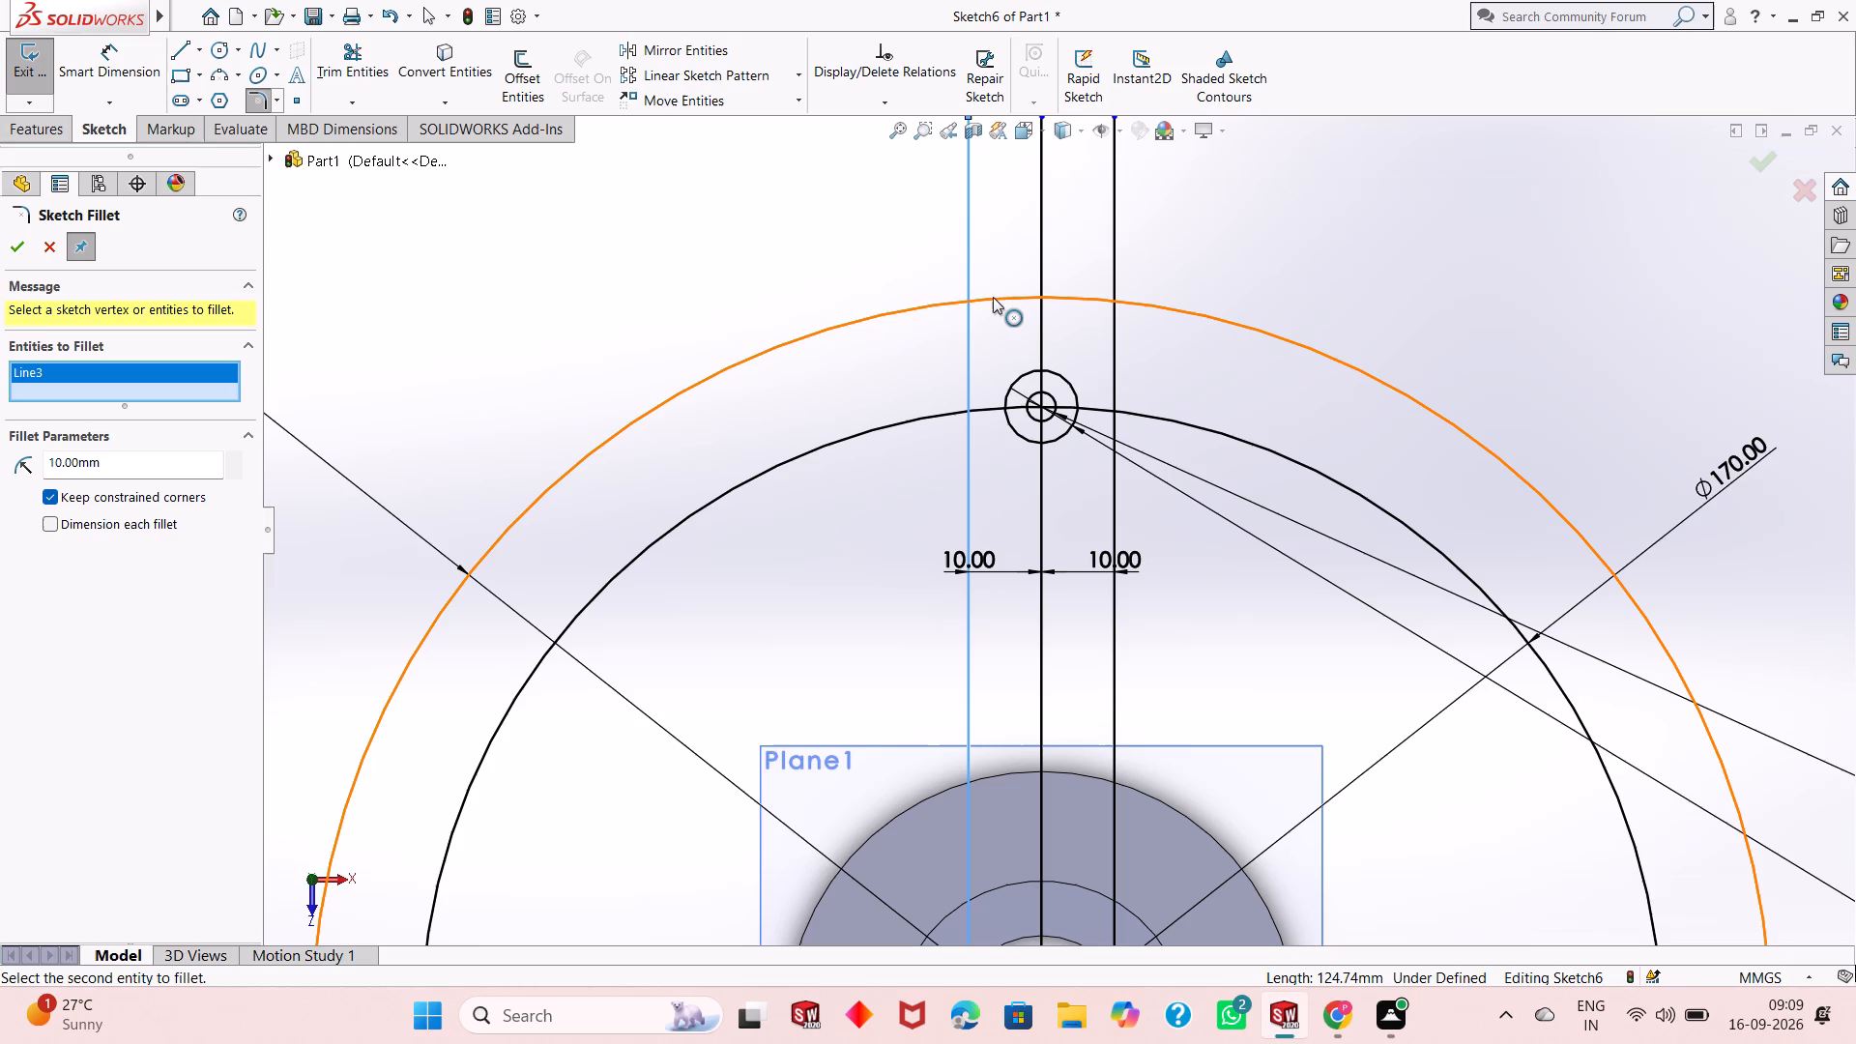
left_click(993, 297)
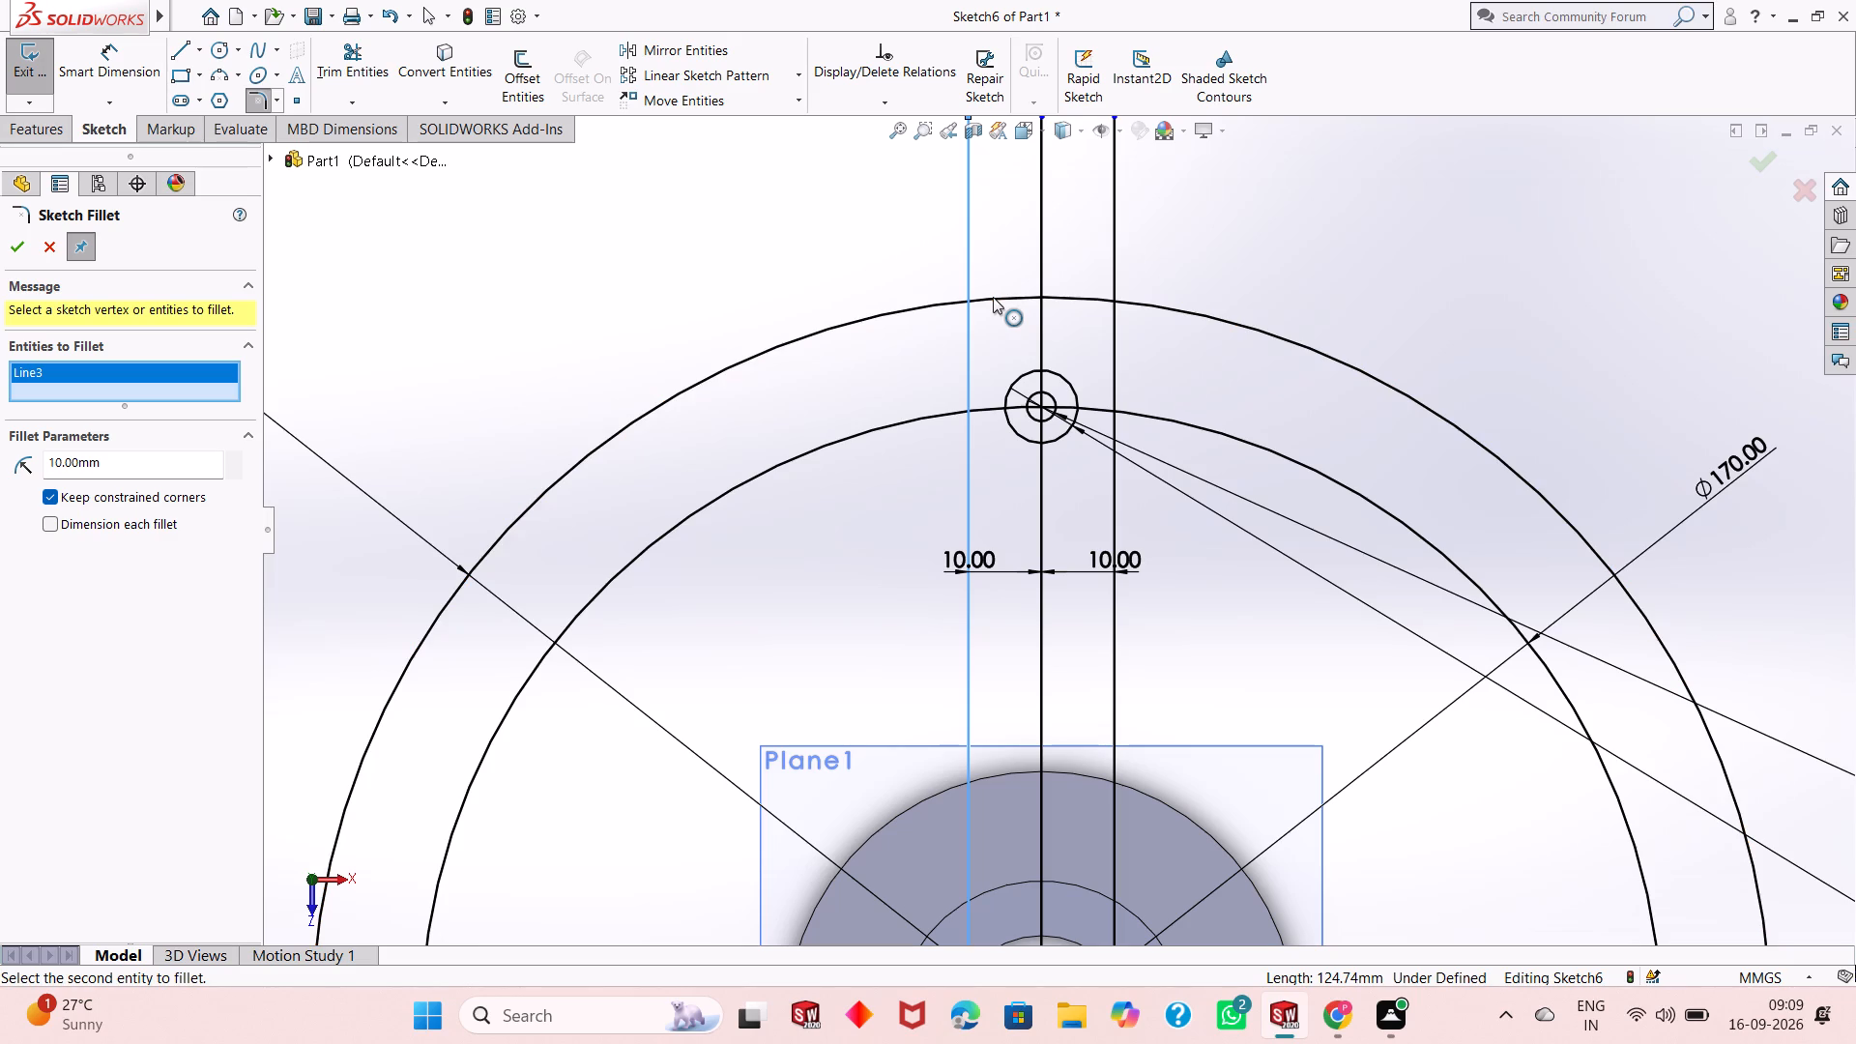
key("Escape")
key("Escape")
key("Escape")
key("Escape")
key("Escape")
Sketch a three-point arc of 8 mm radius between the left offset line and the top of the 200 mm circle.
left_click(224, 72)
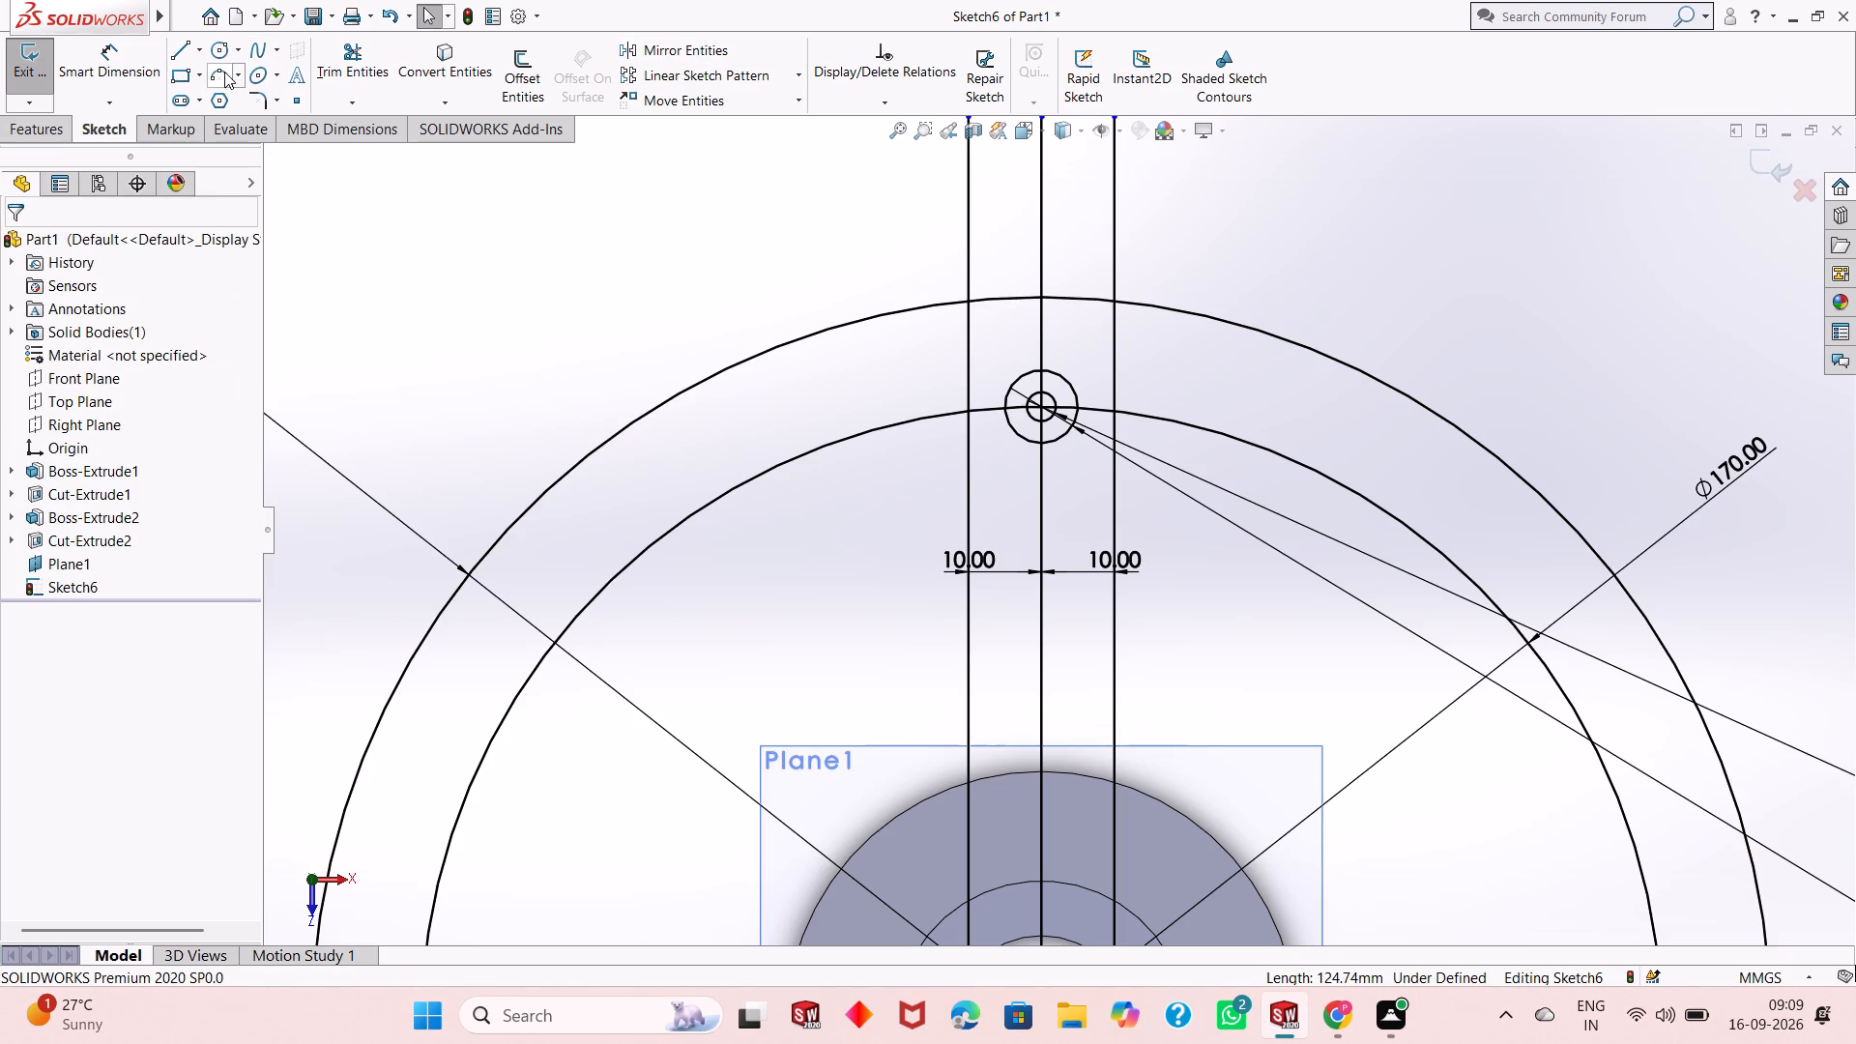
left_click(969, 336)
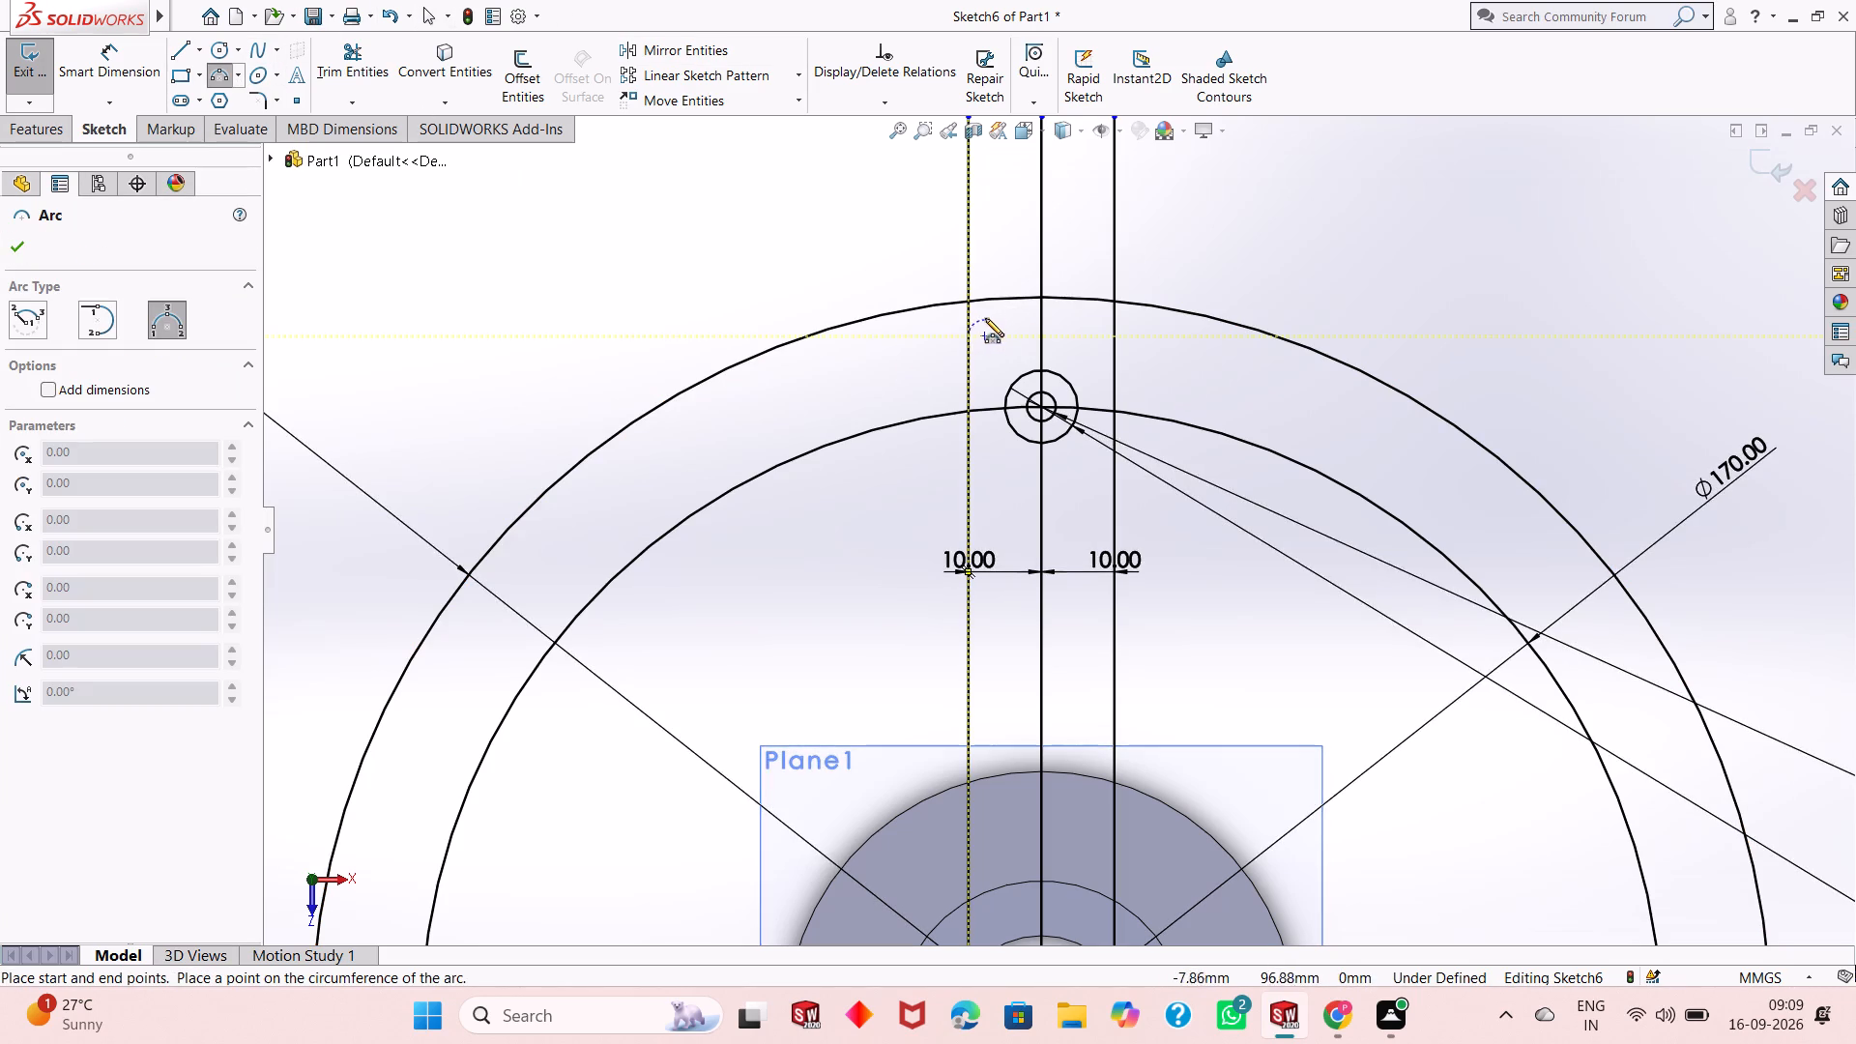
left_click(997, 303)
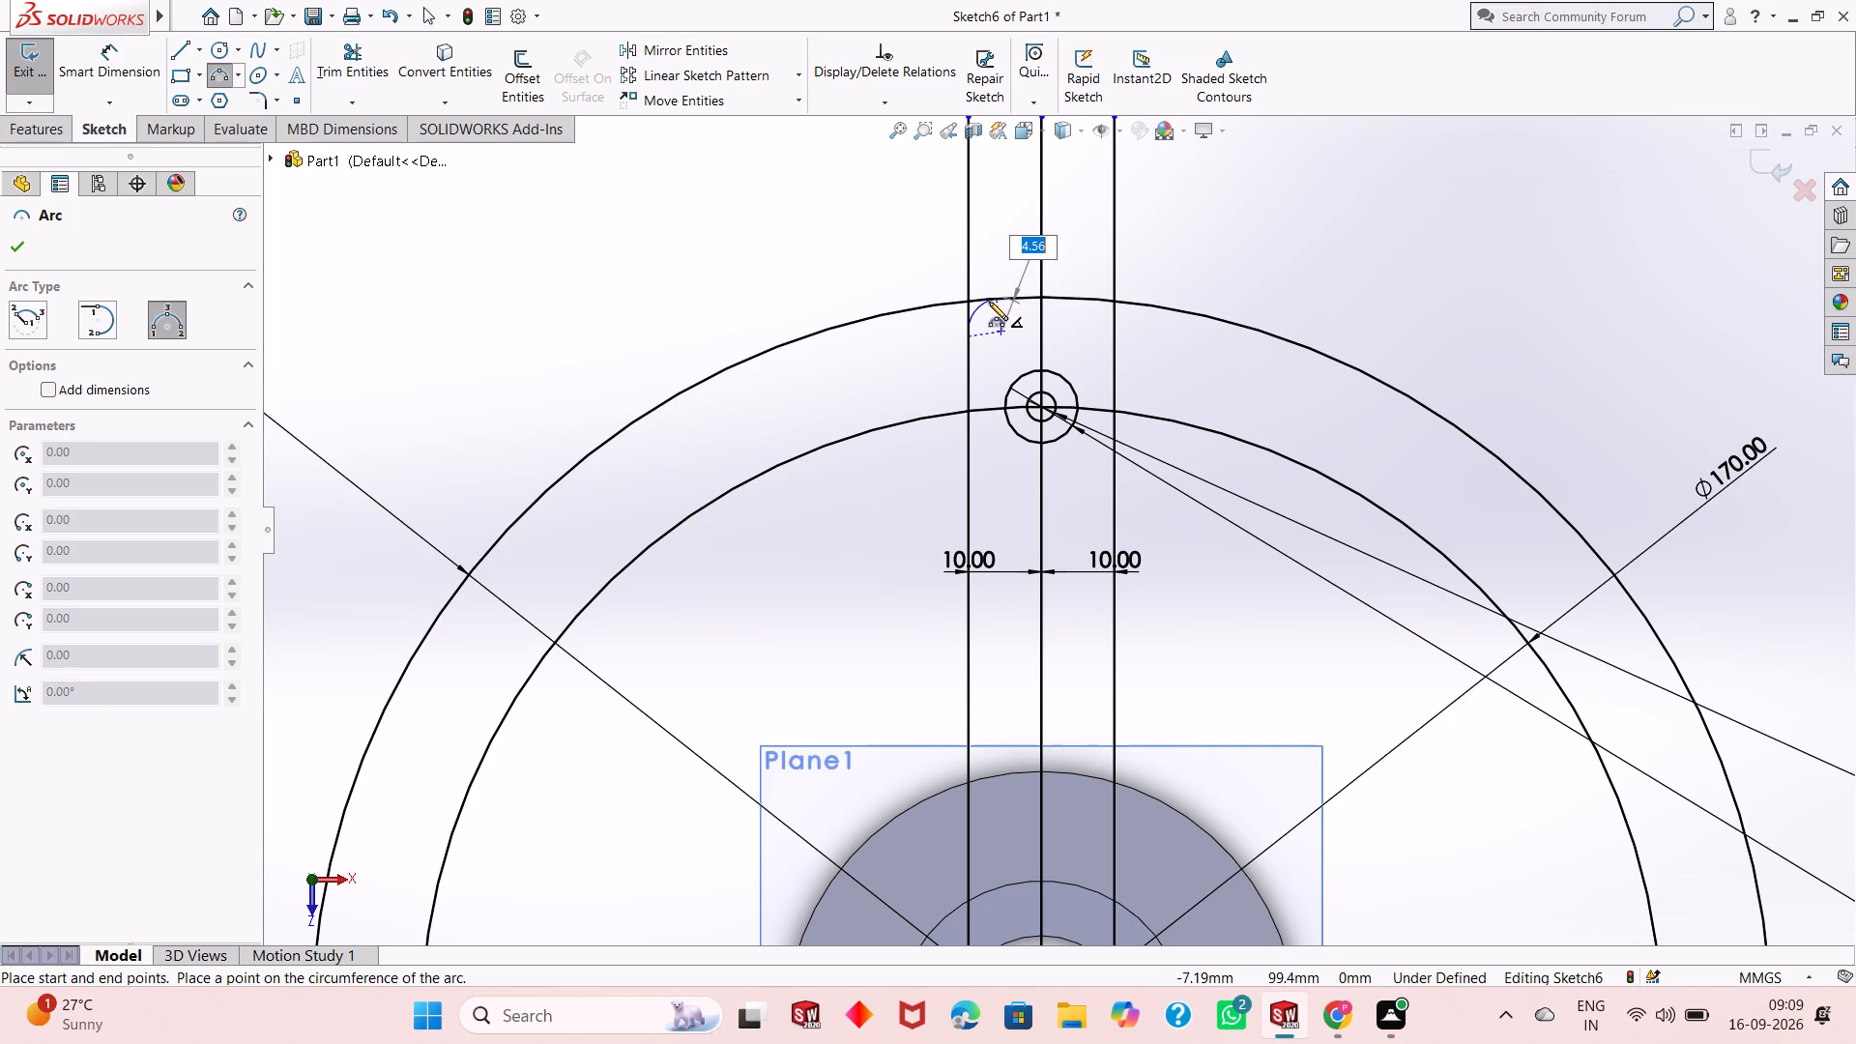
key("8")
key("Return")
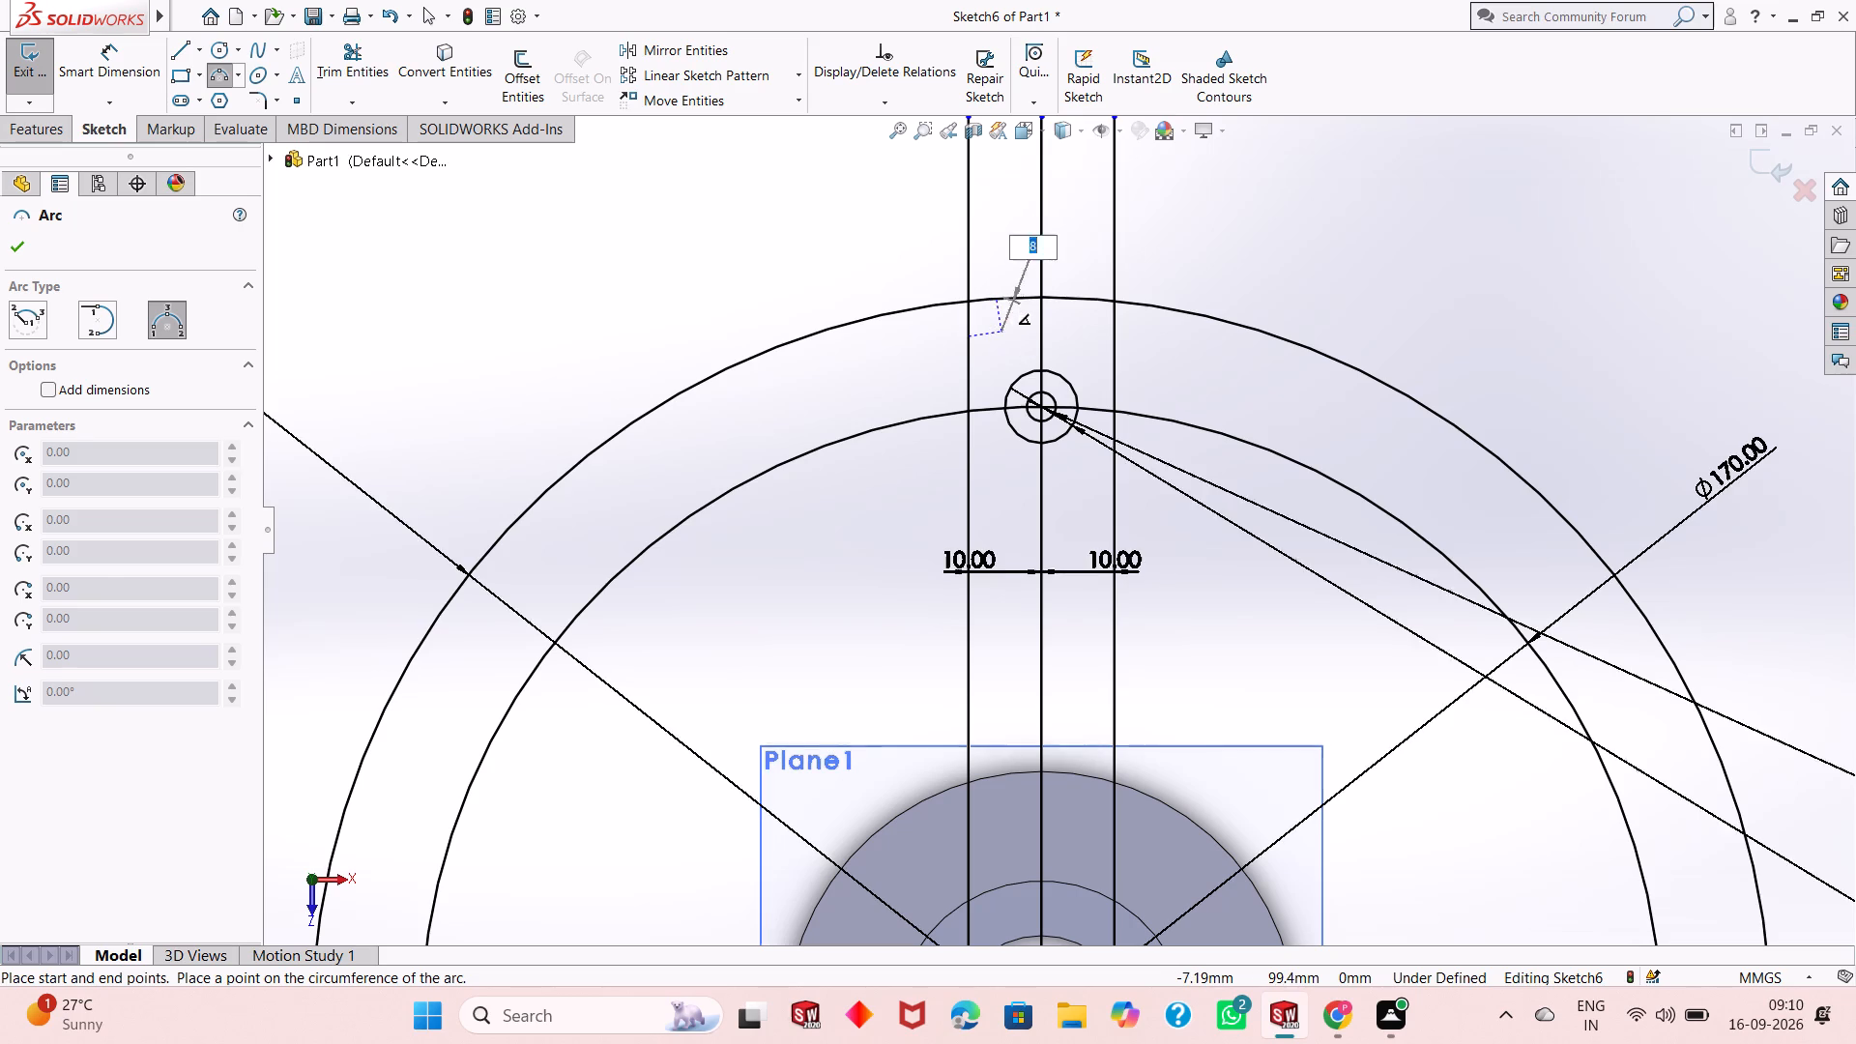
right_click(989, 302)
left_click(1057, 316)
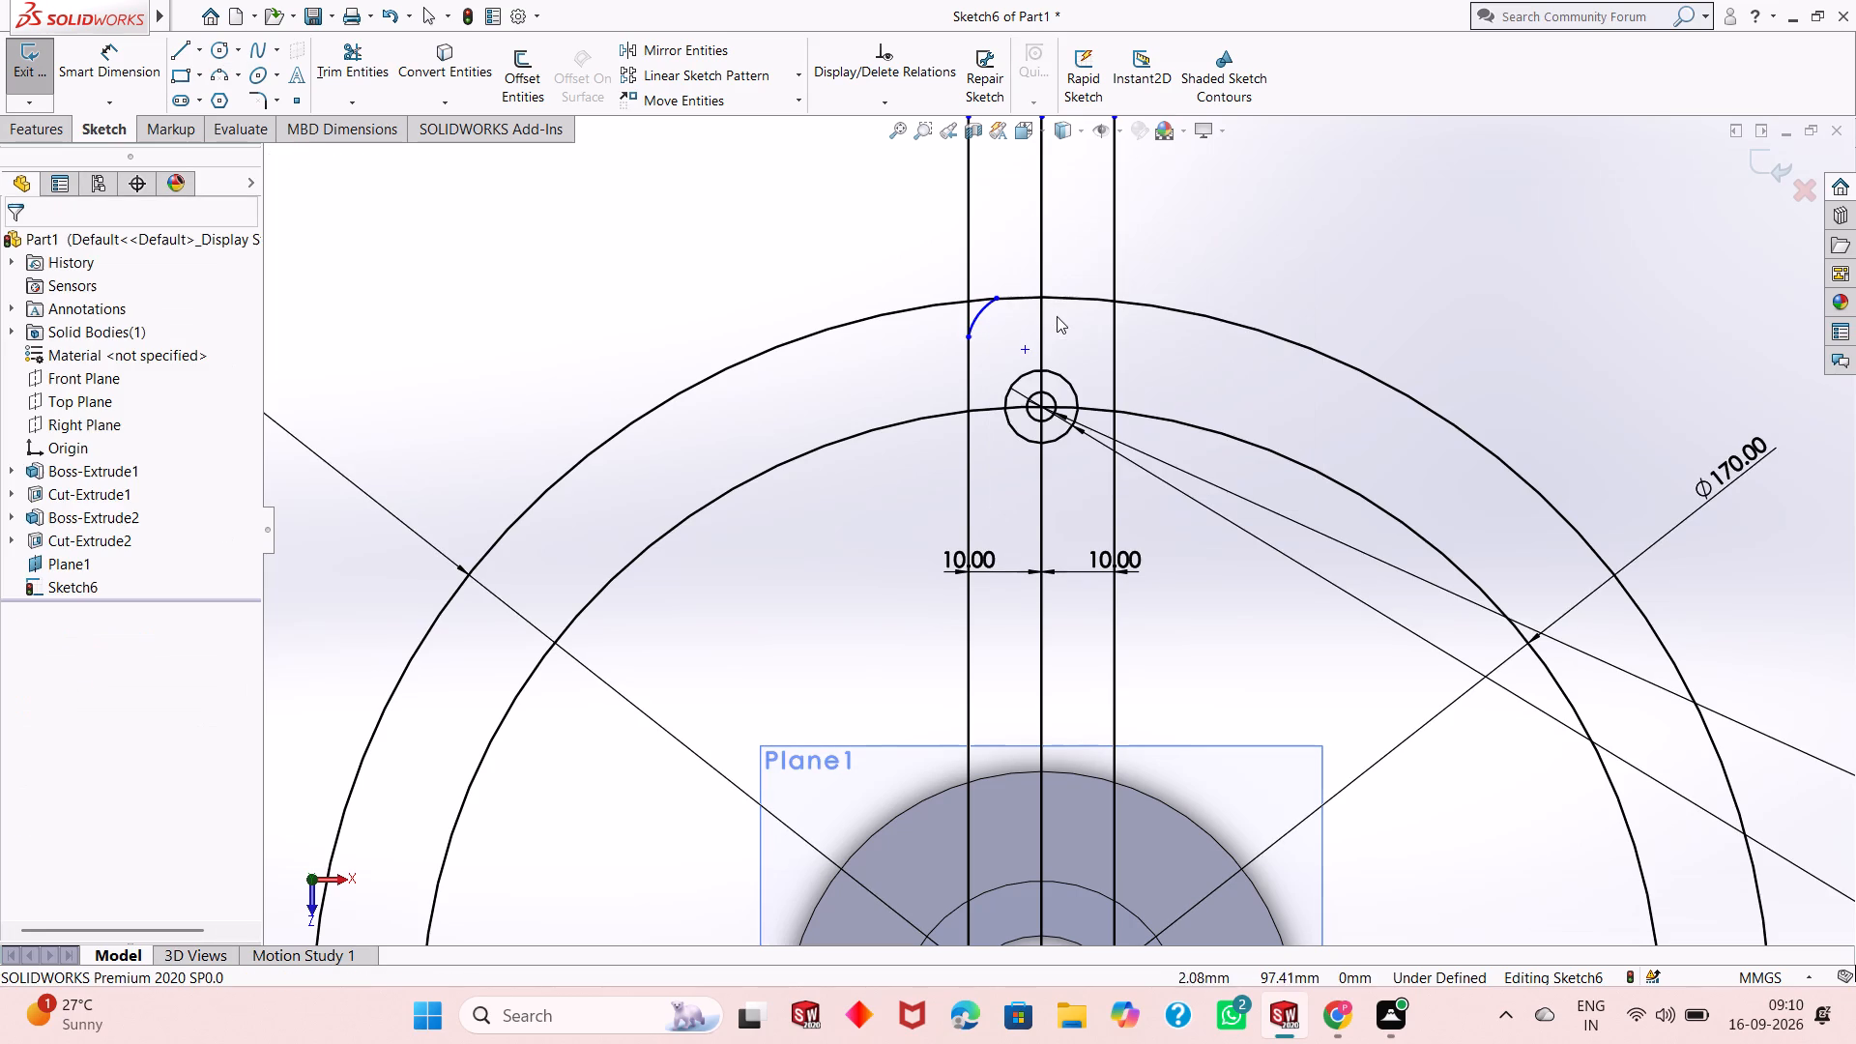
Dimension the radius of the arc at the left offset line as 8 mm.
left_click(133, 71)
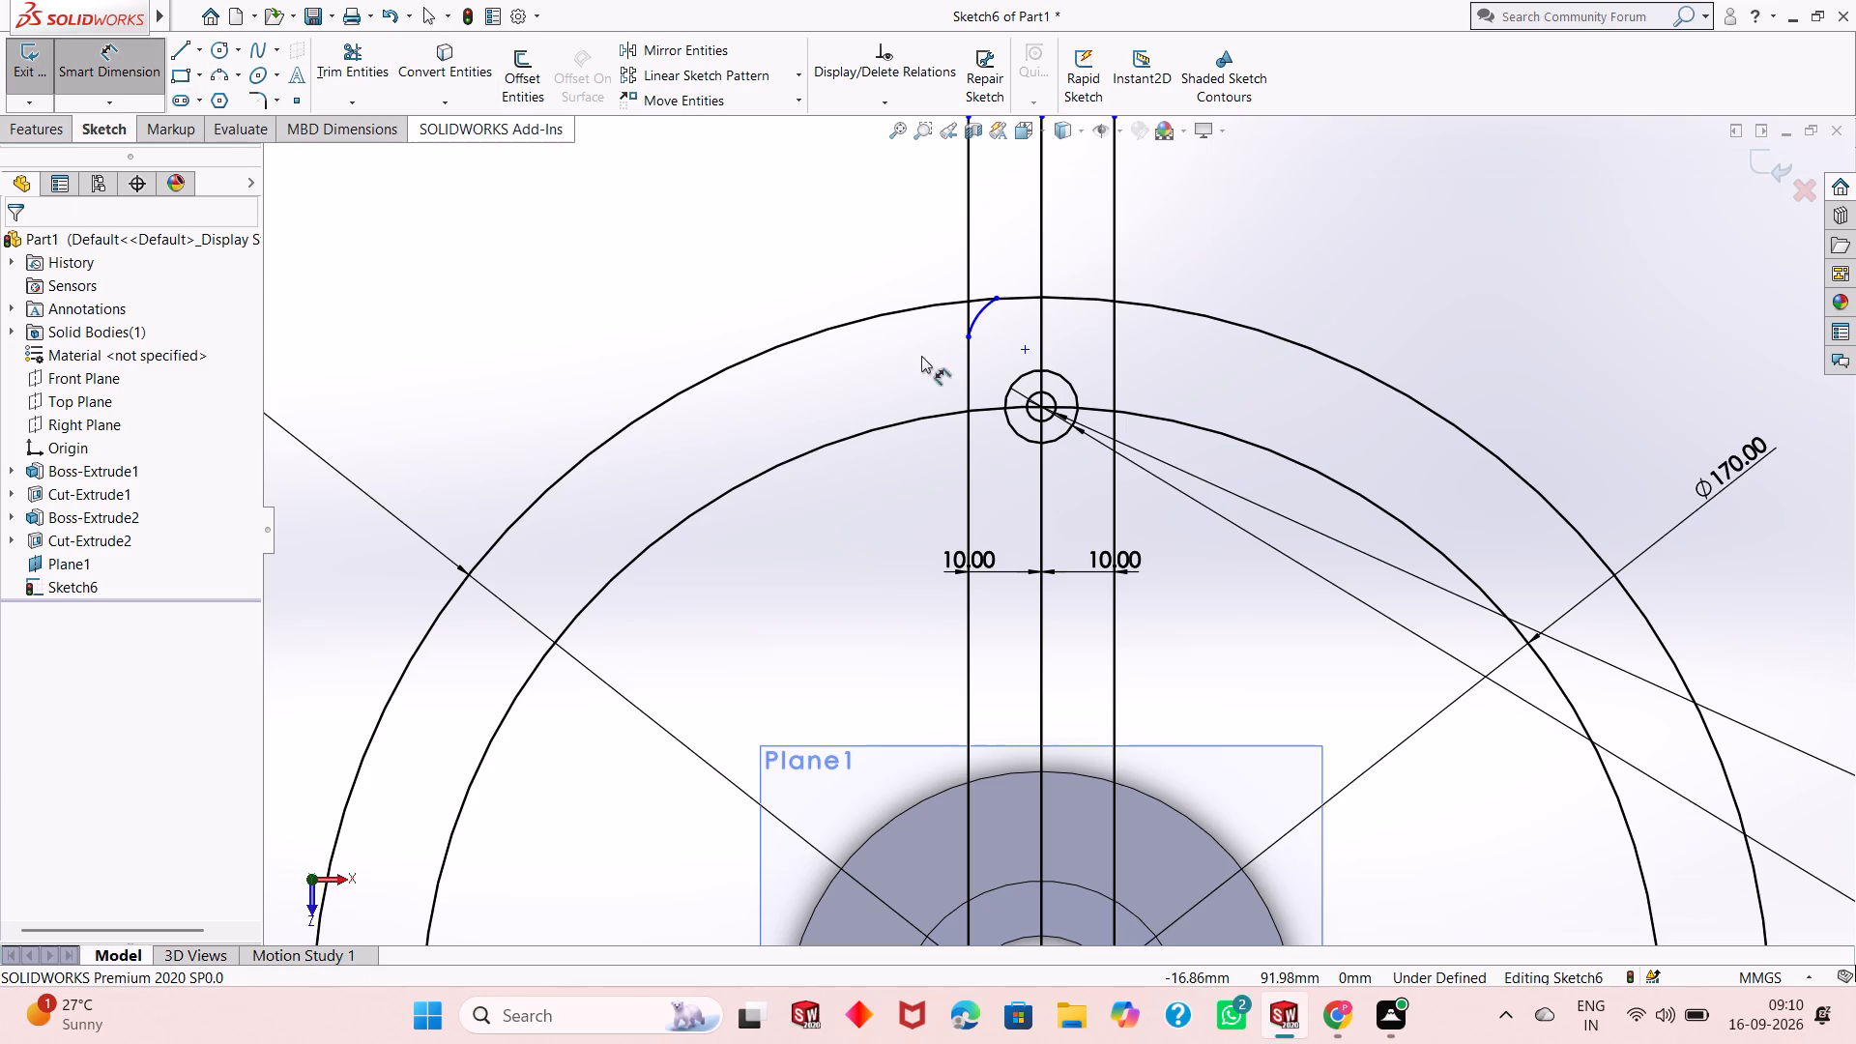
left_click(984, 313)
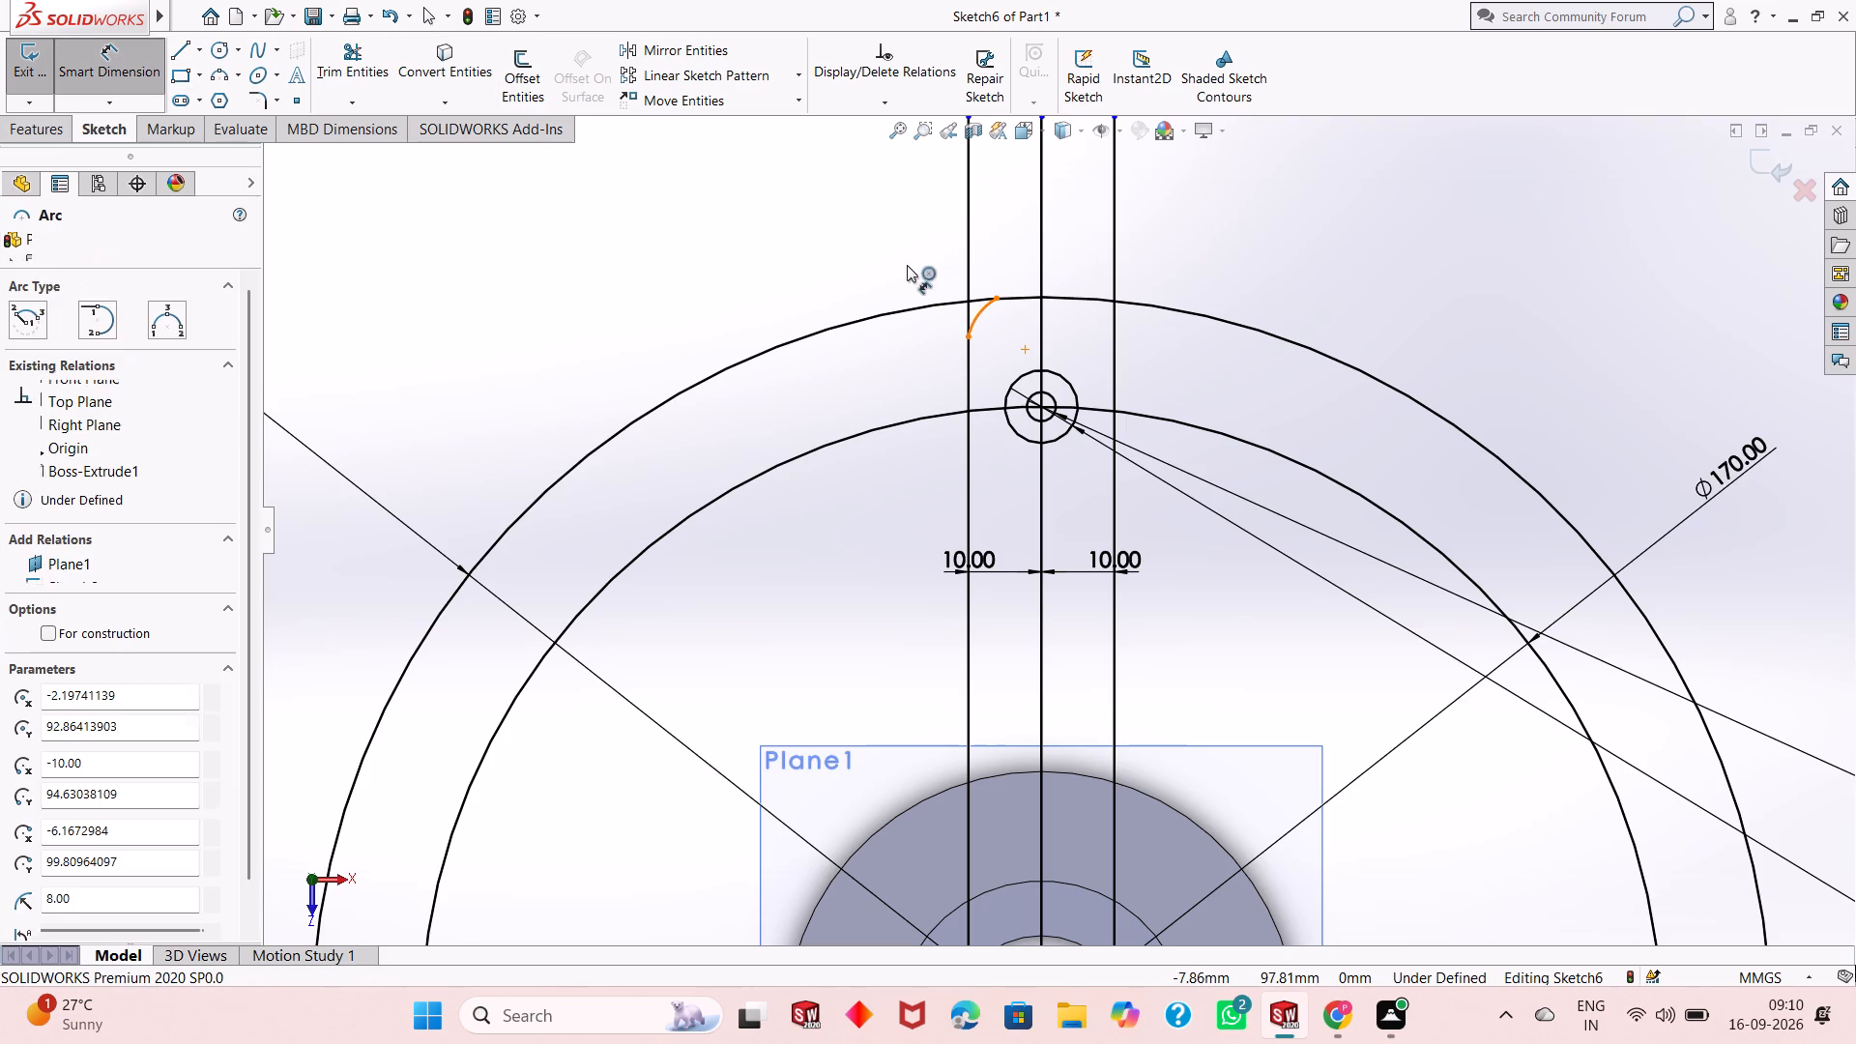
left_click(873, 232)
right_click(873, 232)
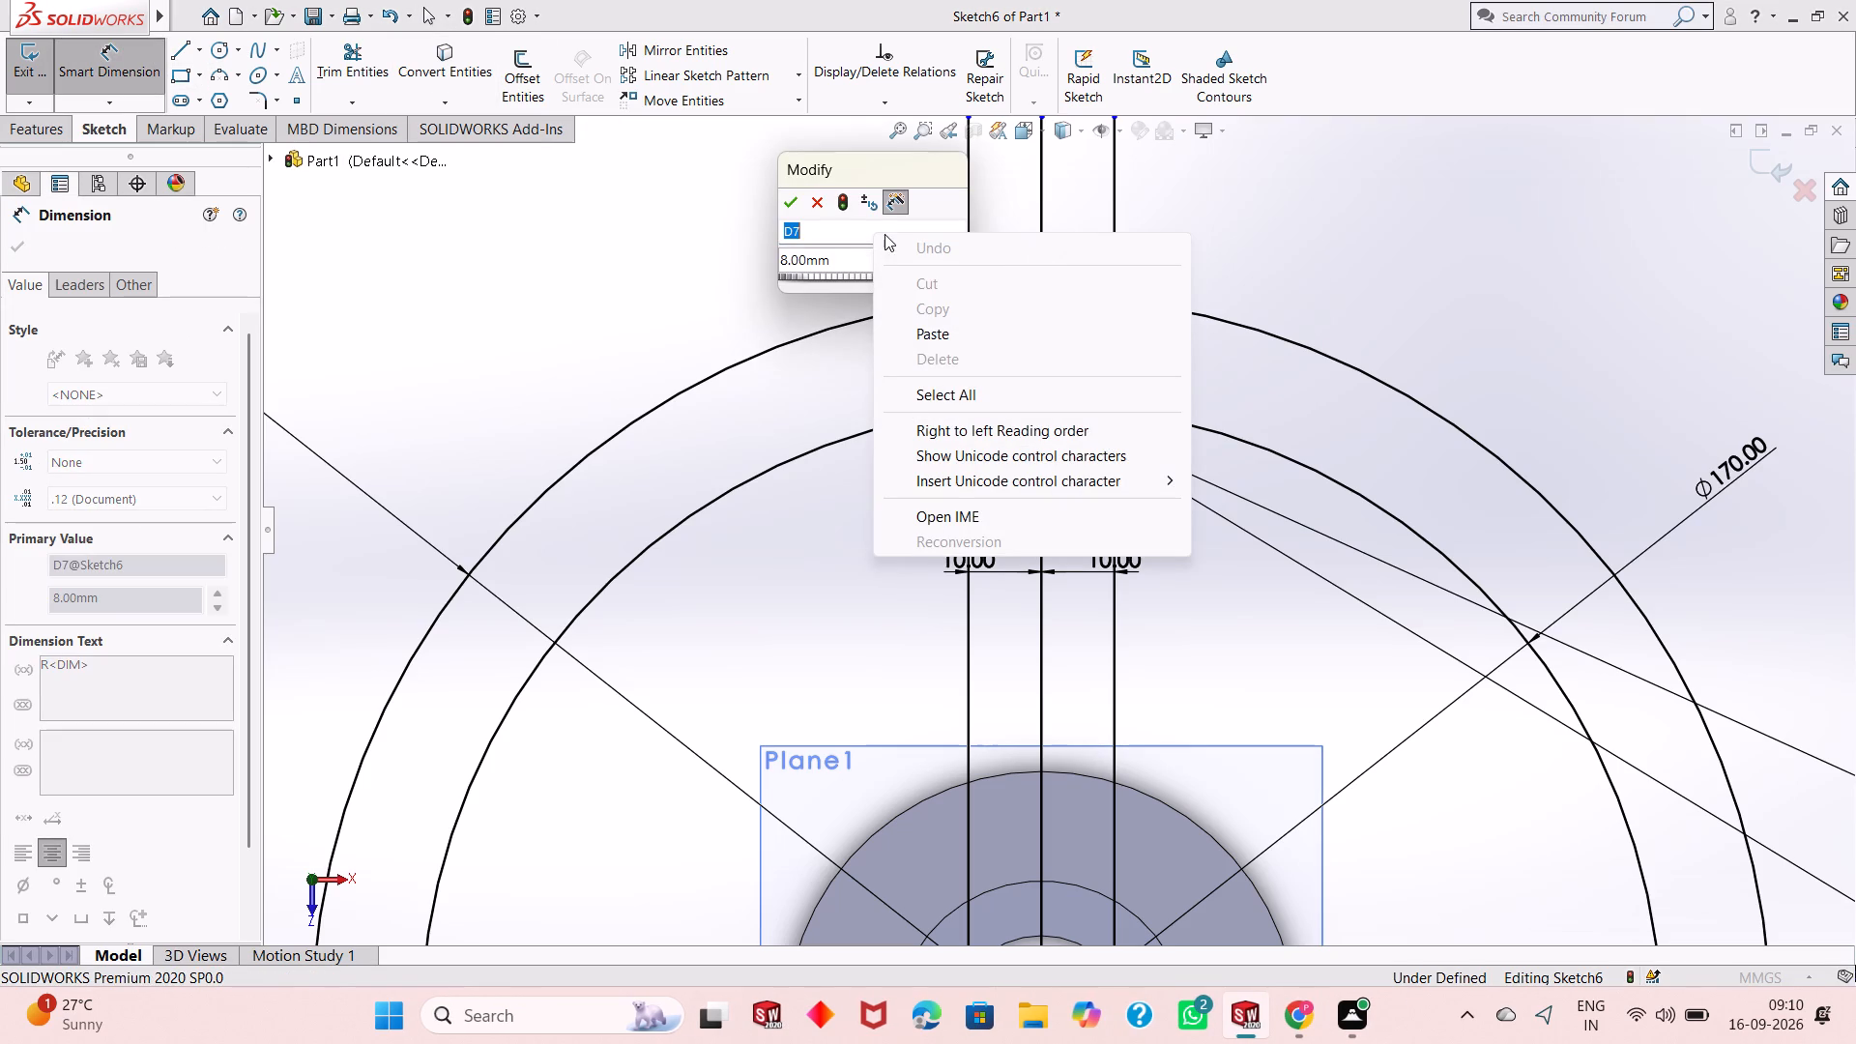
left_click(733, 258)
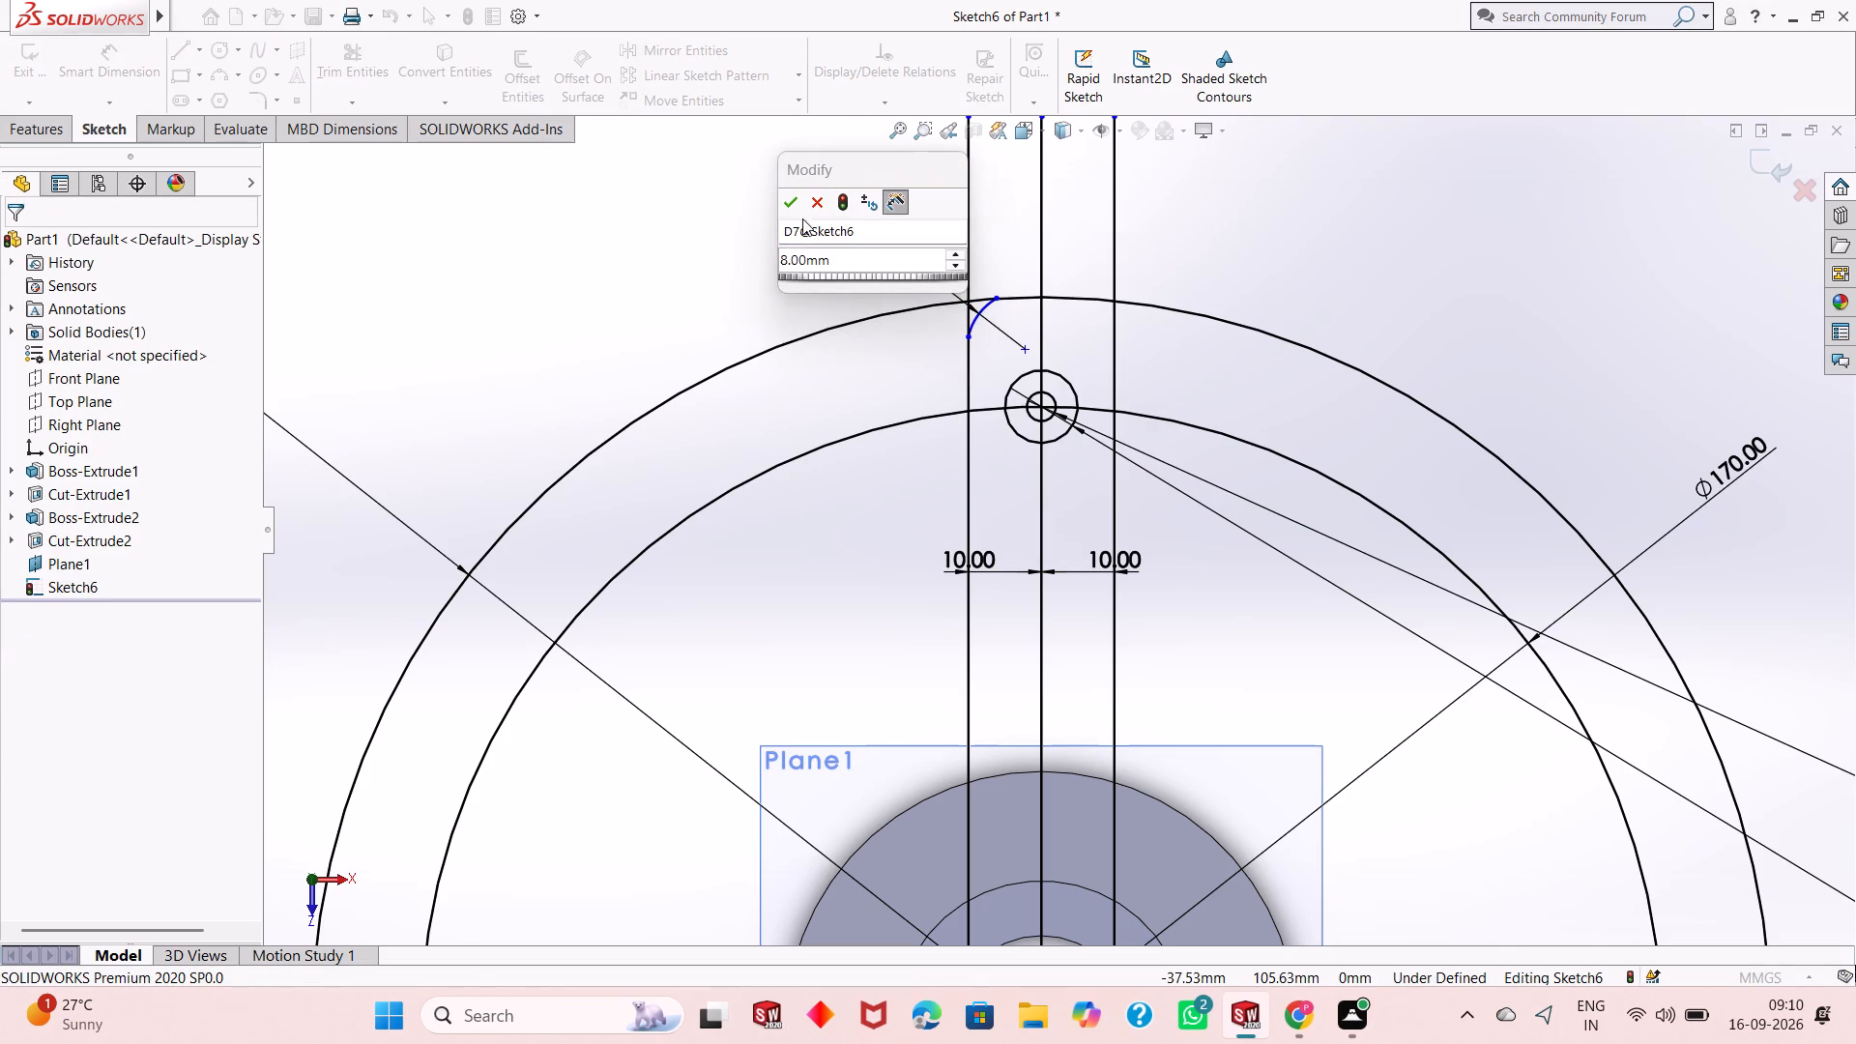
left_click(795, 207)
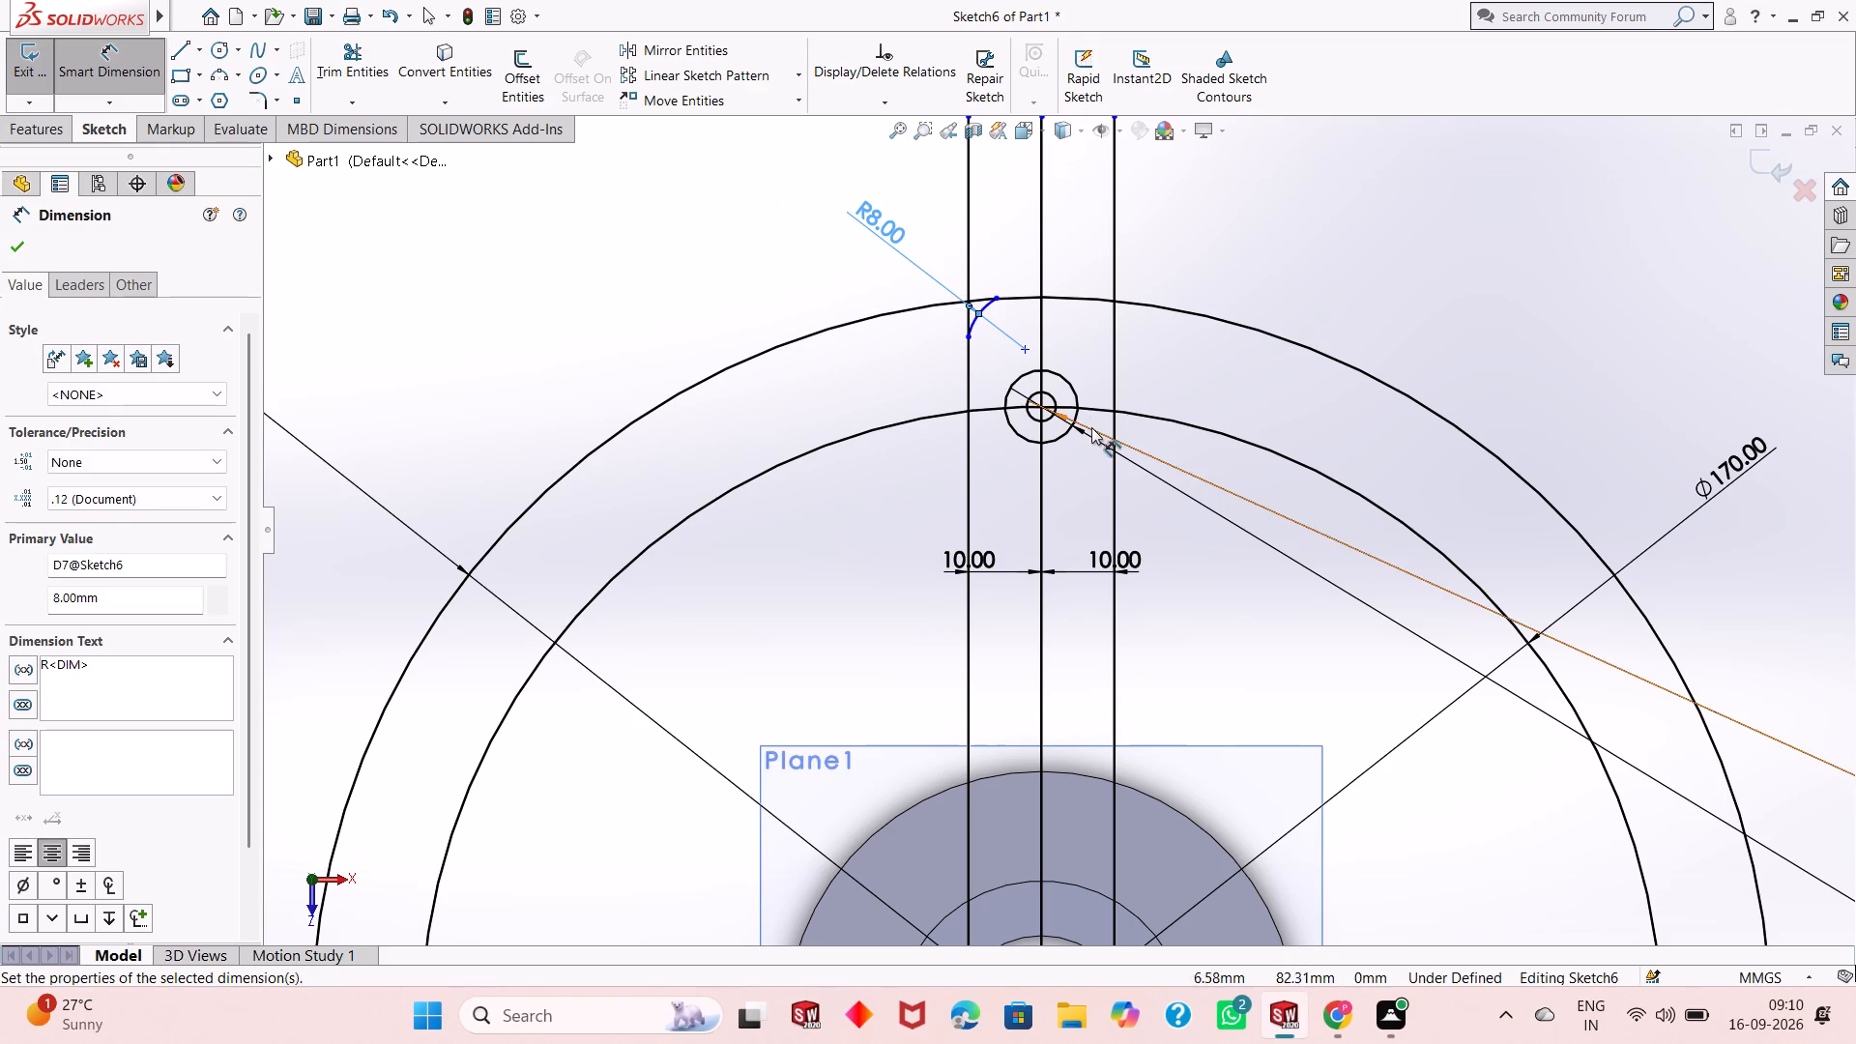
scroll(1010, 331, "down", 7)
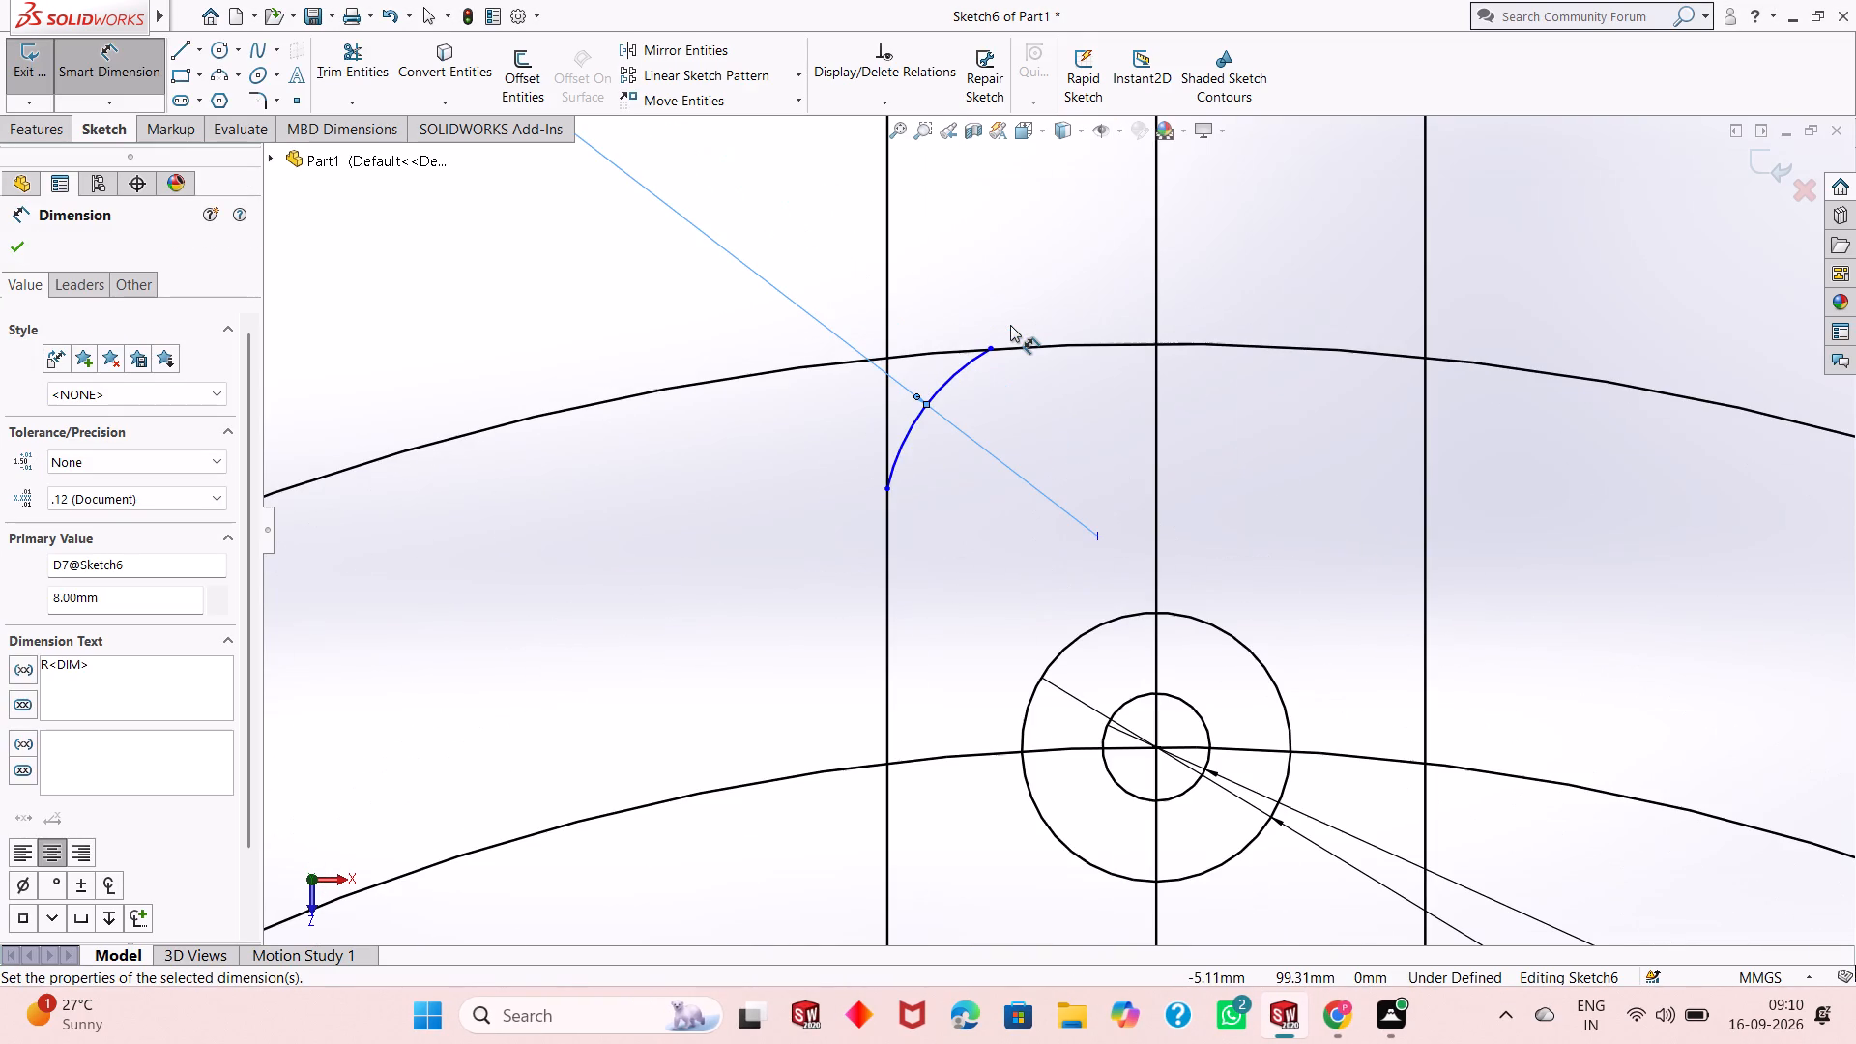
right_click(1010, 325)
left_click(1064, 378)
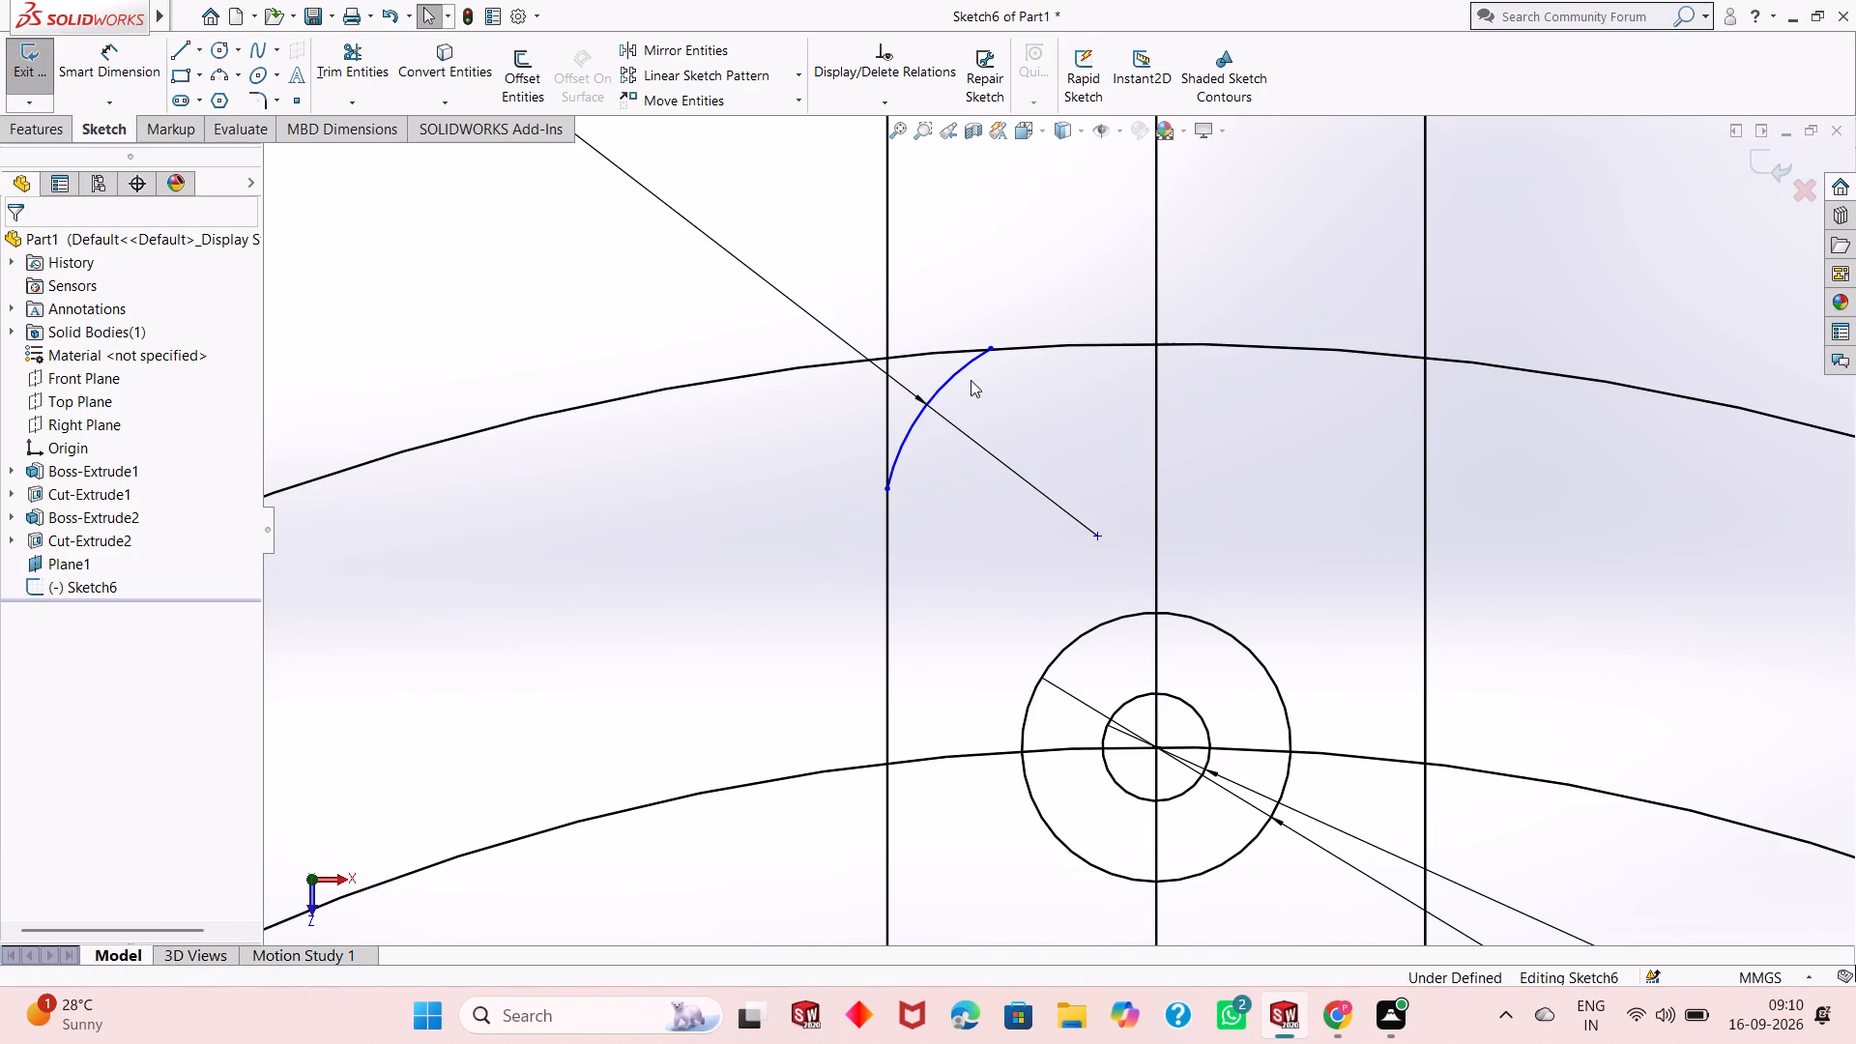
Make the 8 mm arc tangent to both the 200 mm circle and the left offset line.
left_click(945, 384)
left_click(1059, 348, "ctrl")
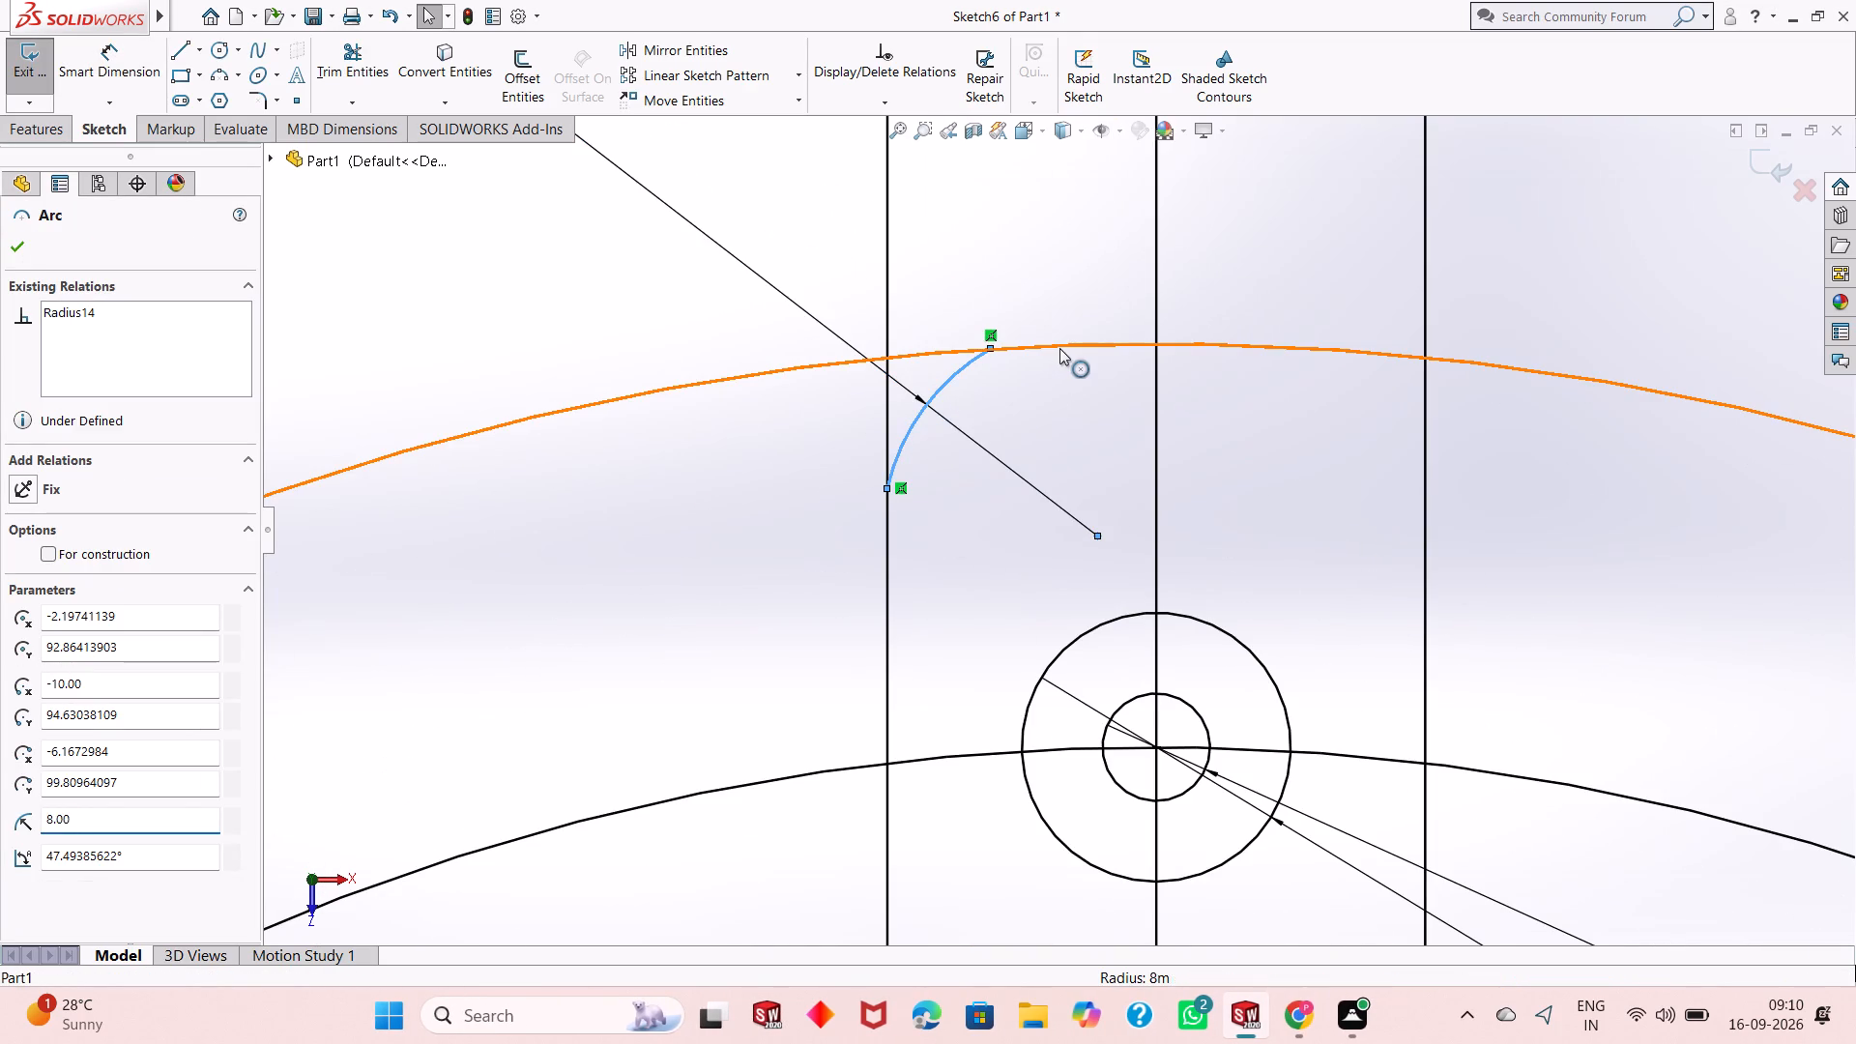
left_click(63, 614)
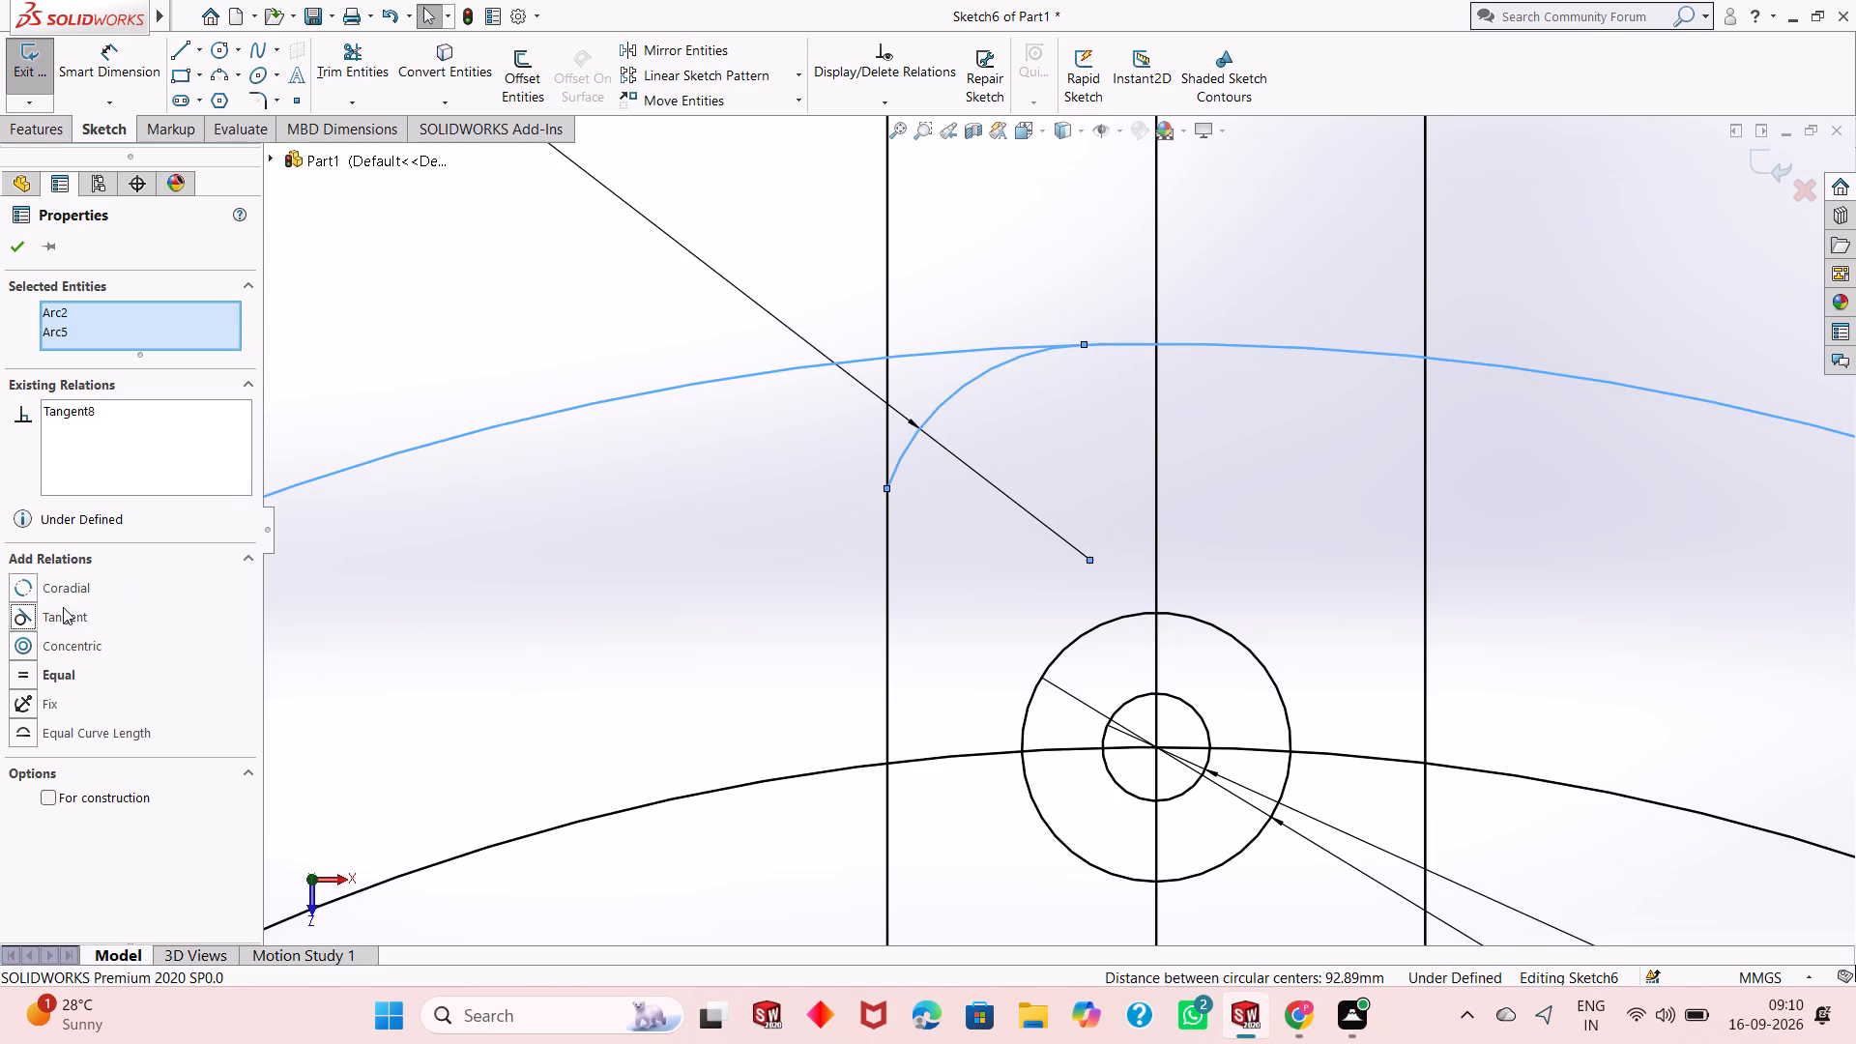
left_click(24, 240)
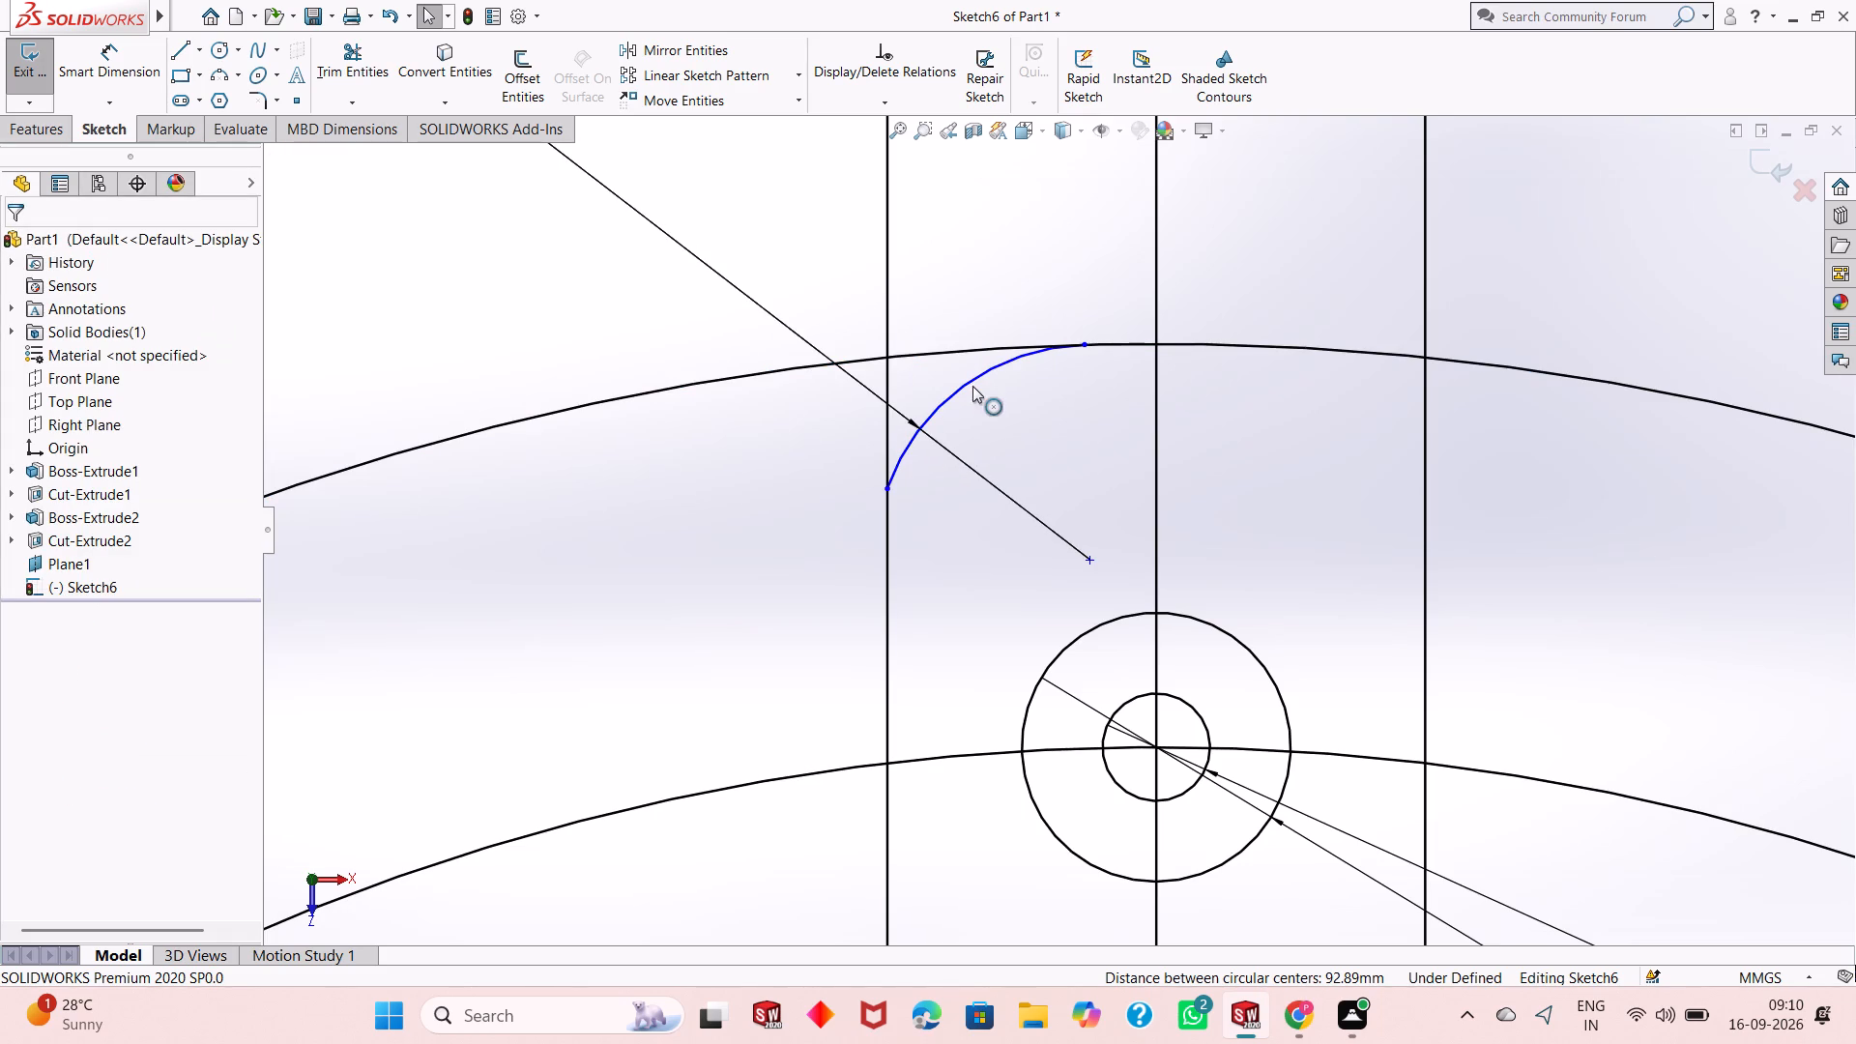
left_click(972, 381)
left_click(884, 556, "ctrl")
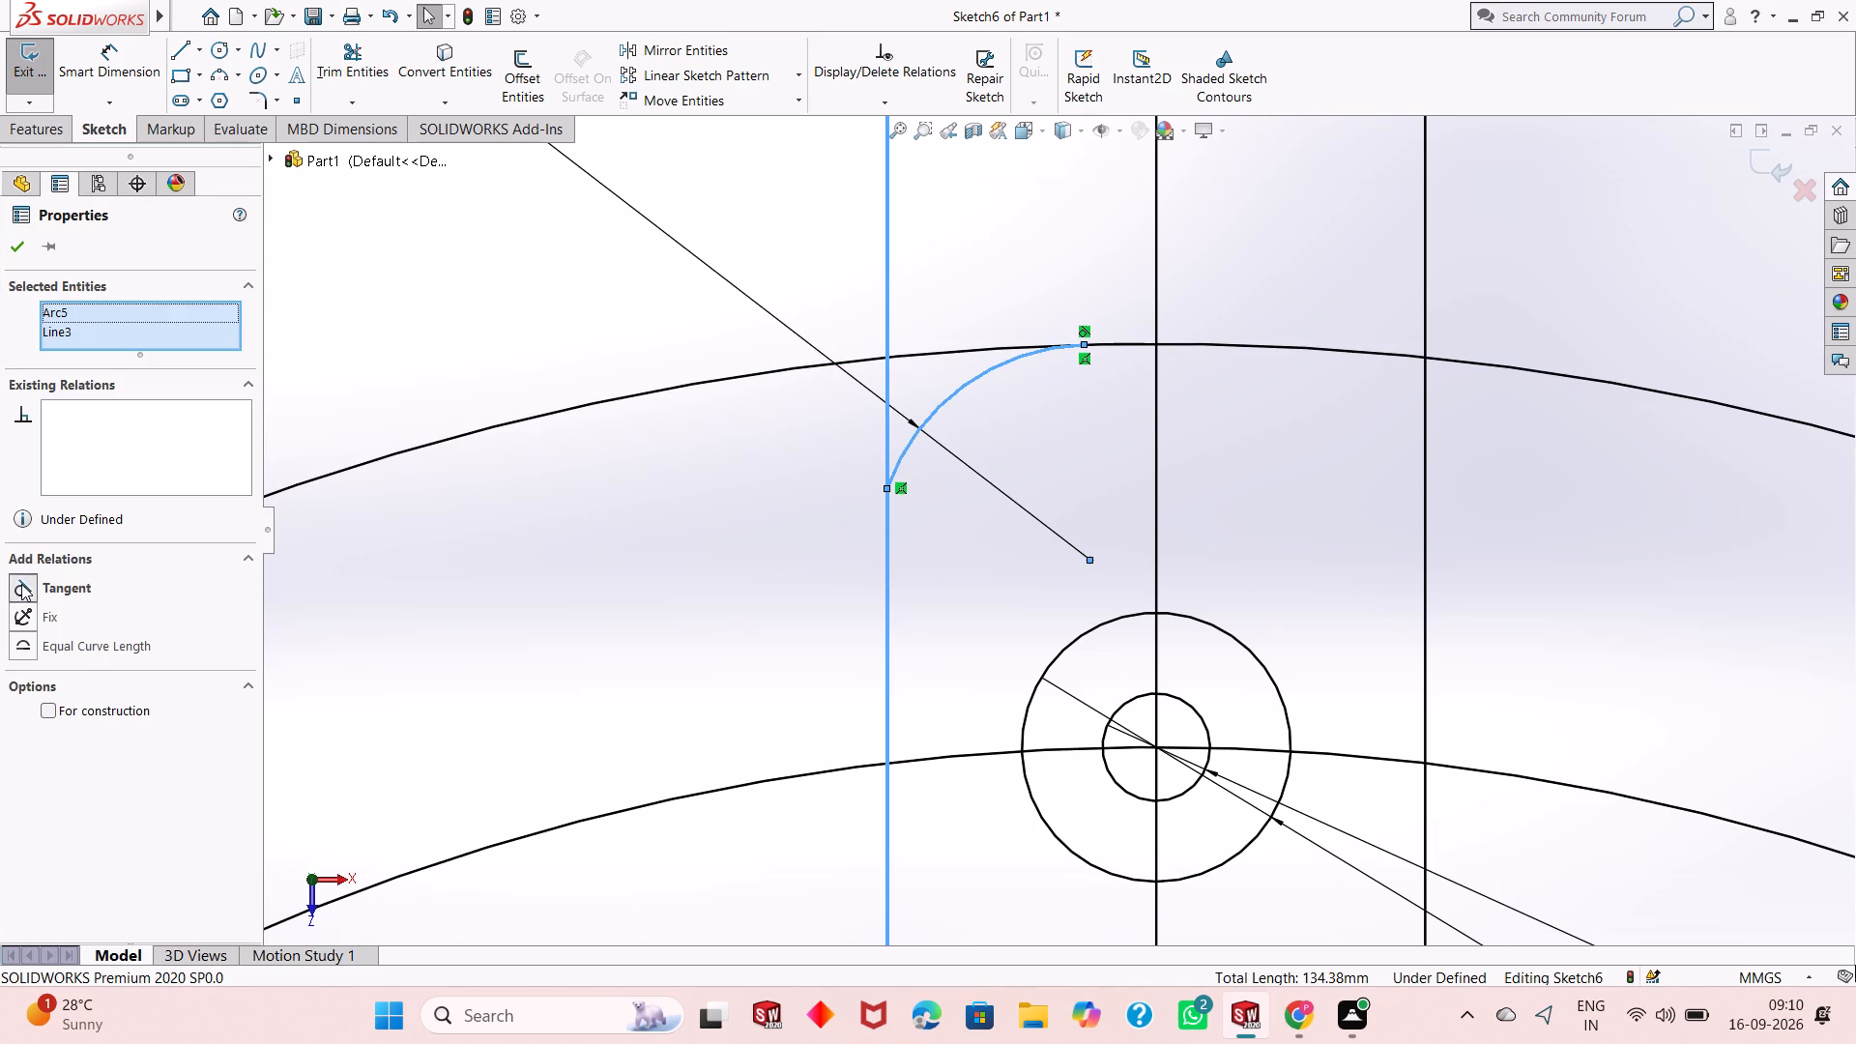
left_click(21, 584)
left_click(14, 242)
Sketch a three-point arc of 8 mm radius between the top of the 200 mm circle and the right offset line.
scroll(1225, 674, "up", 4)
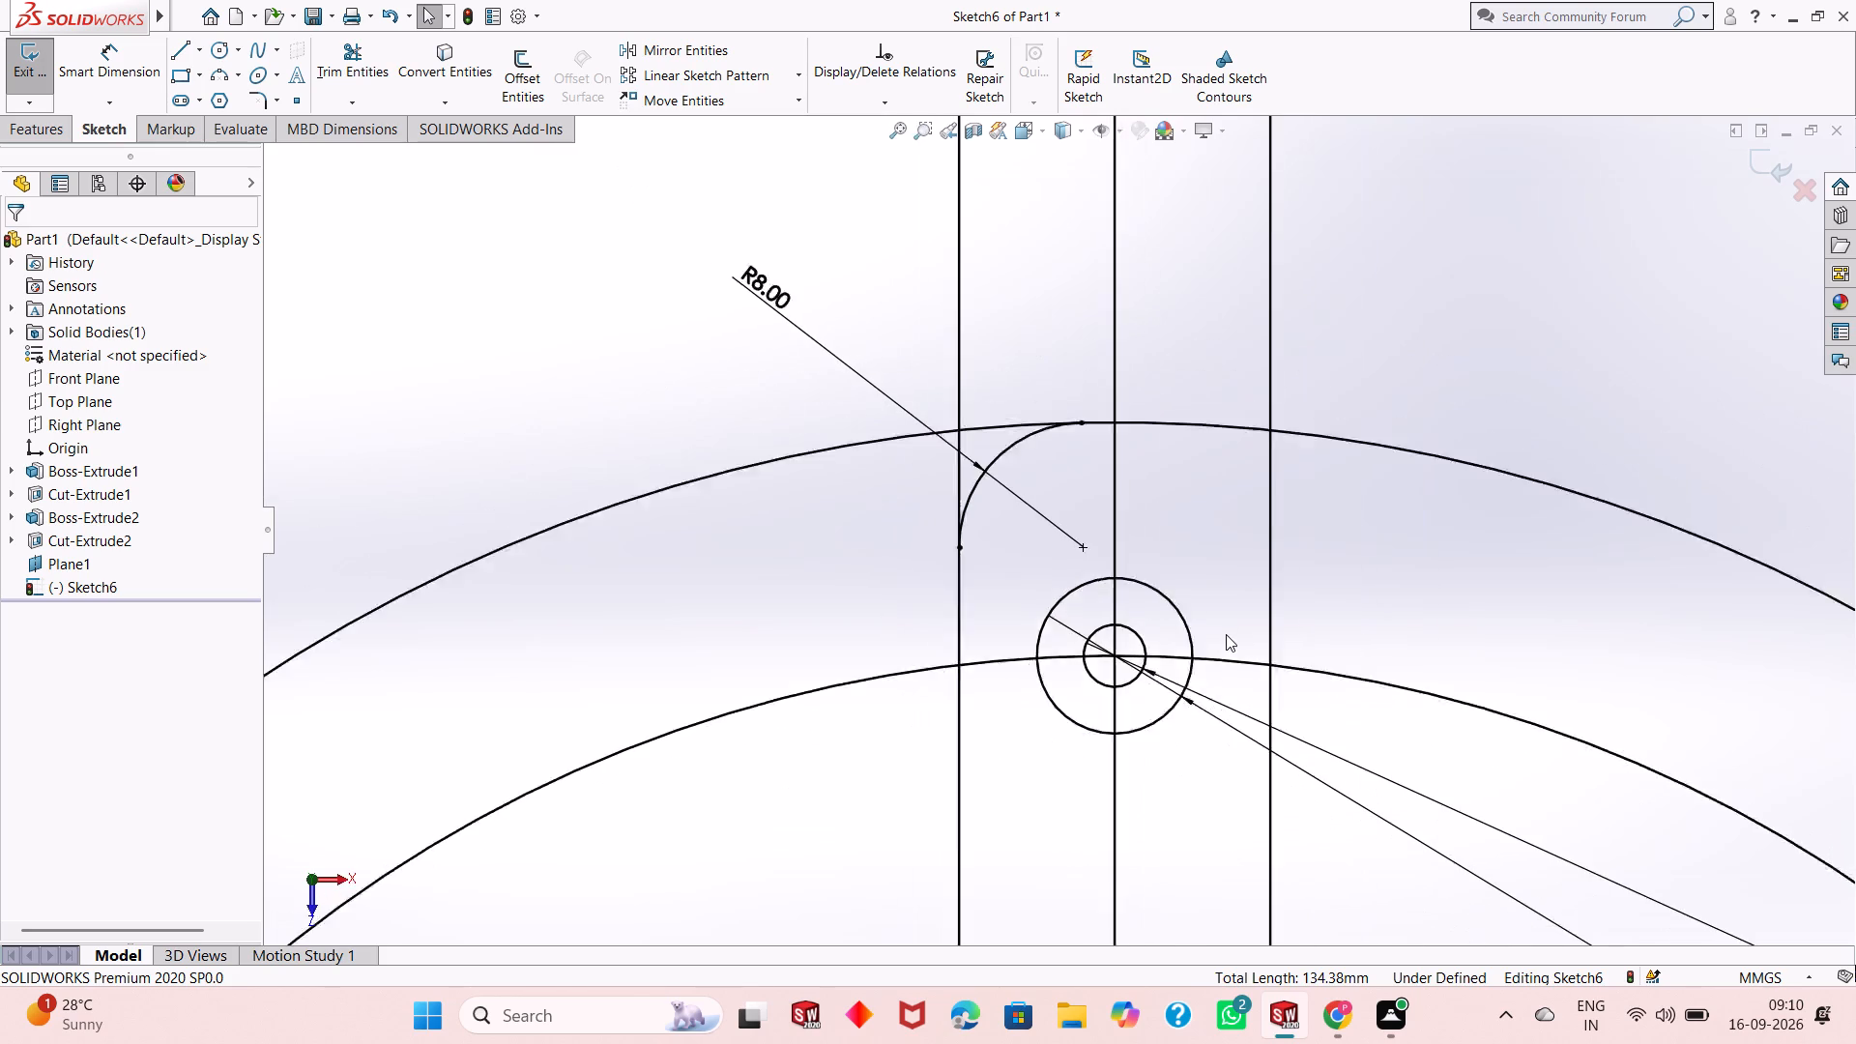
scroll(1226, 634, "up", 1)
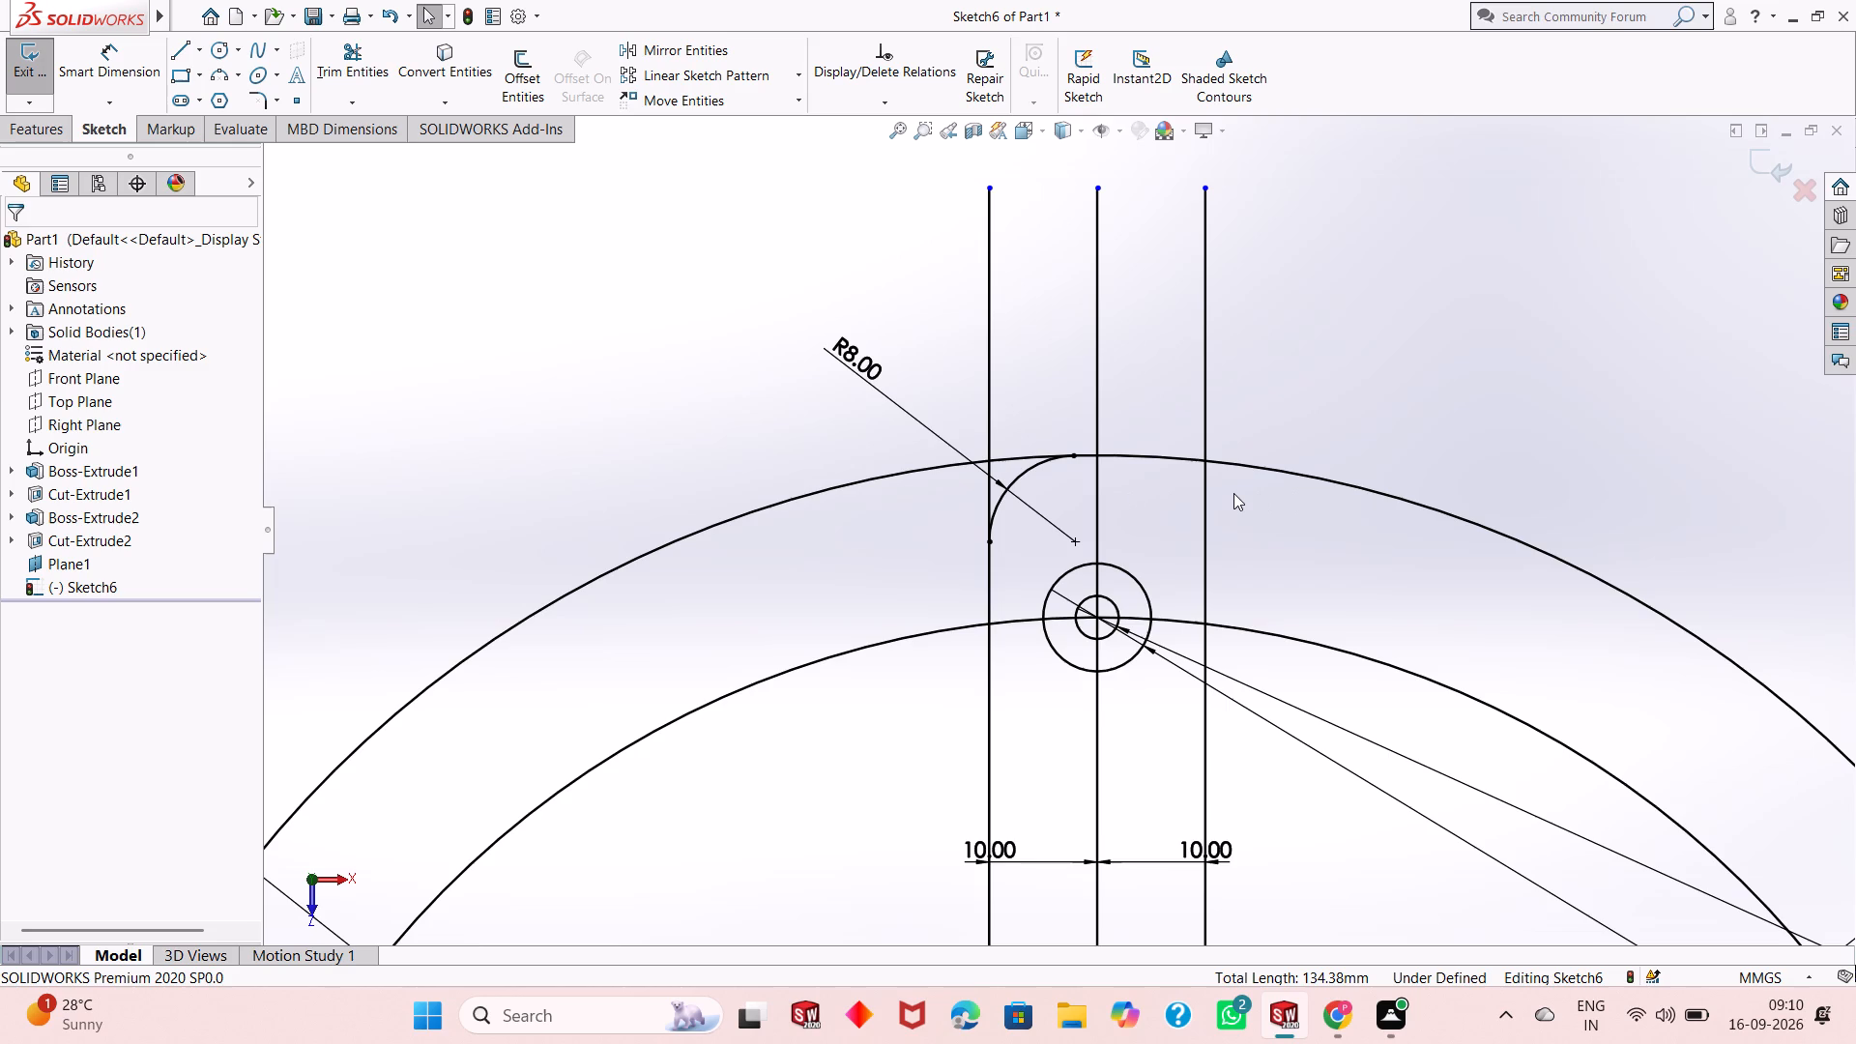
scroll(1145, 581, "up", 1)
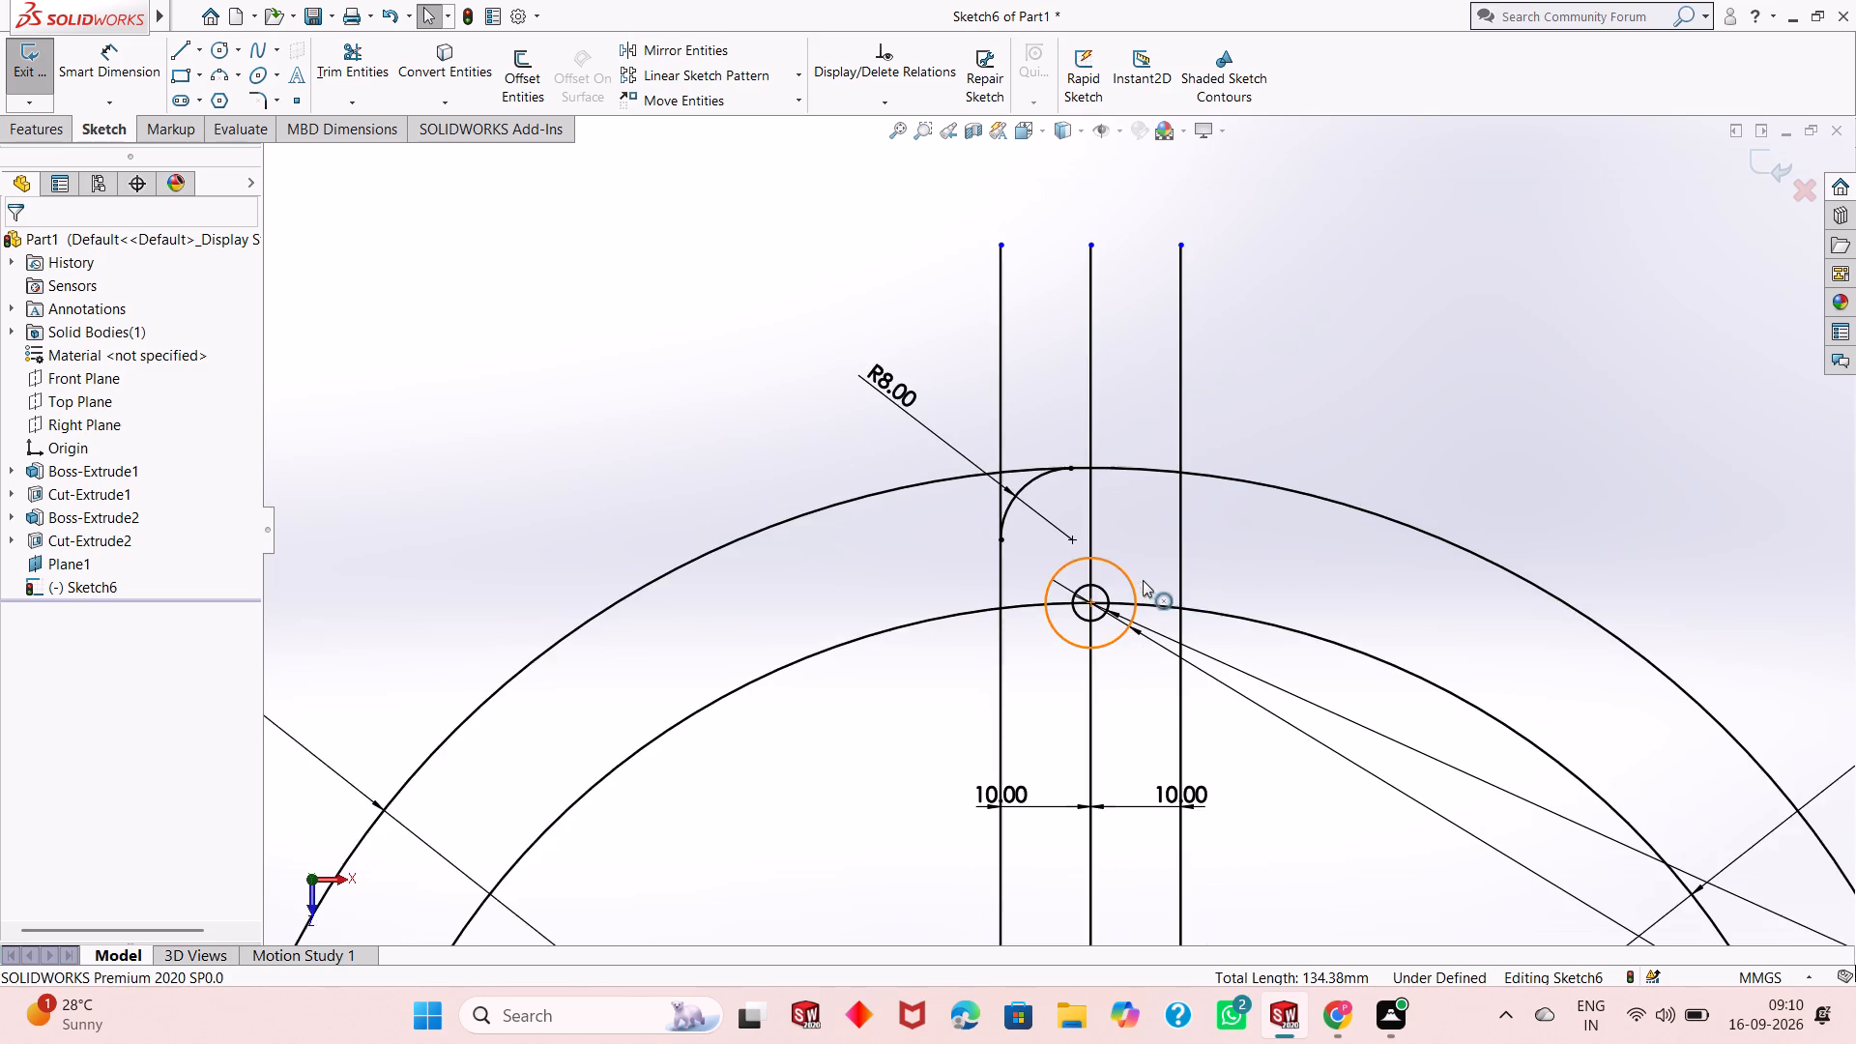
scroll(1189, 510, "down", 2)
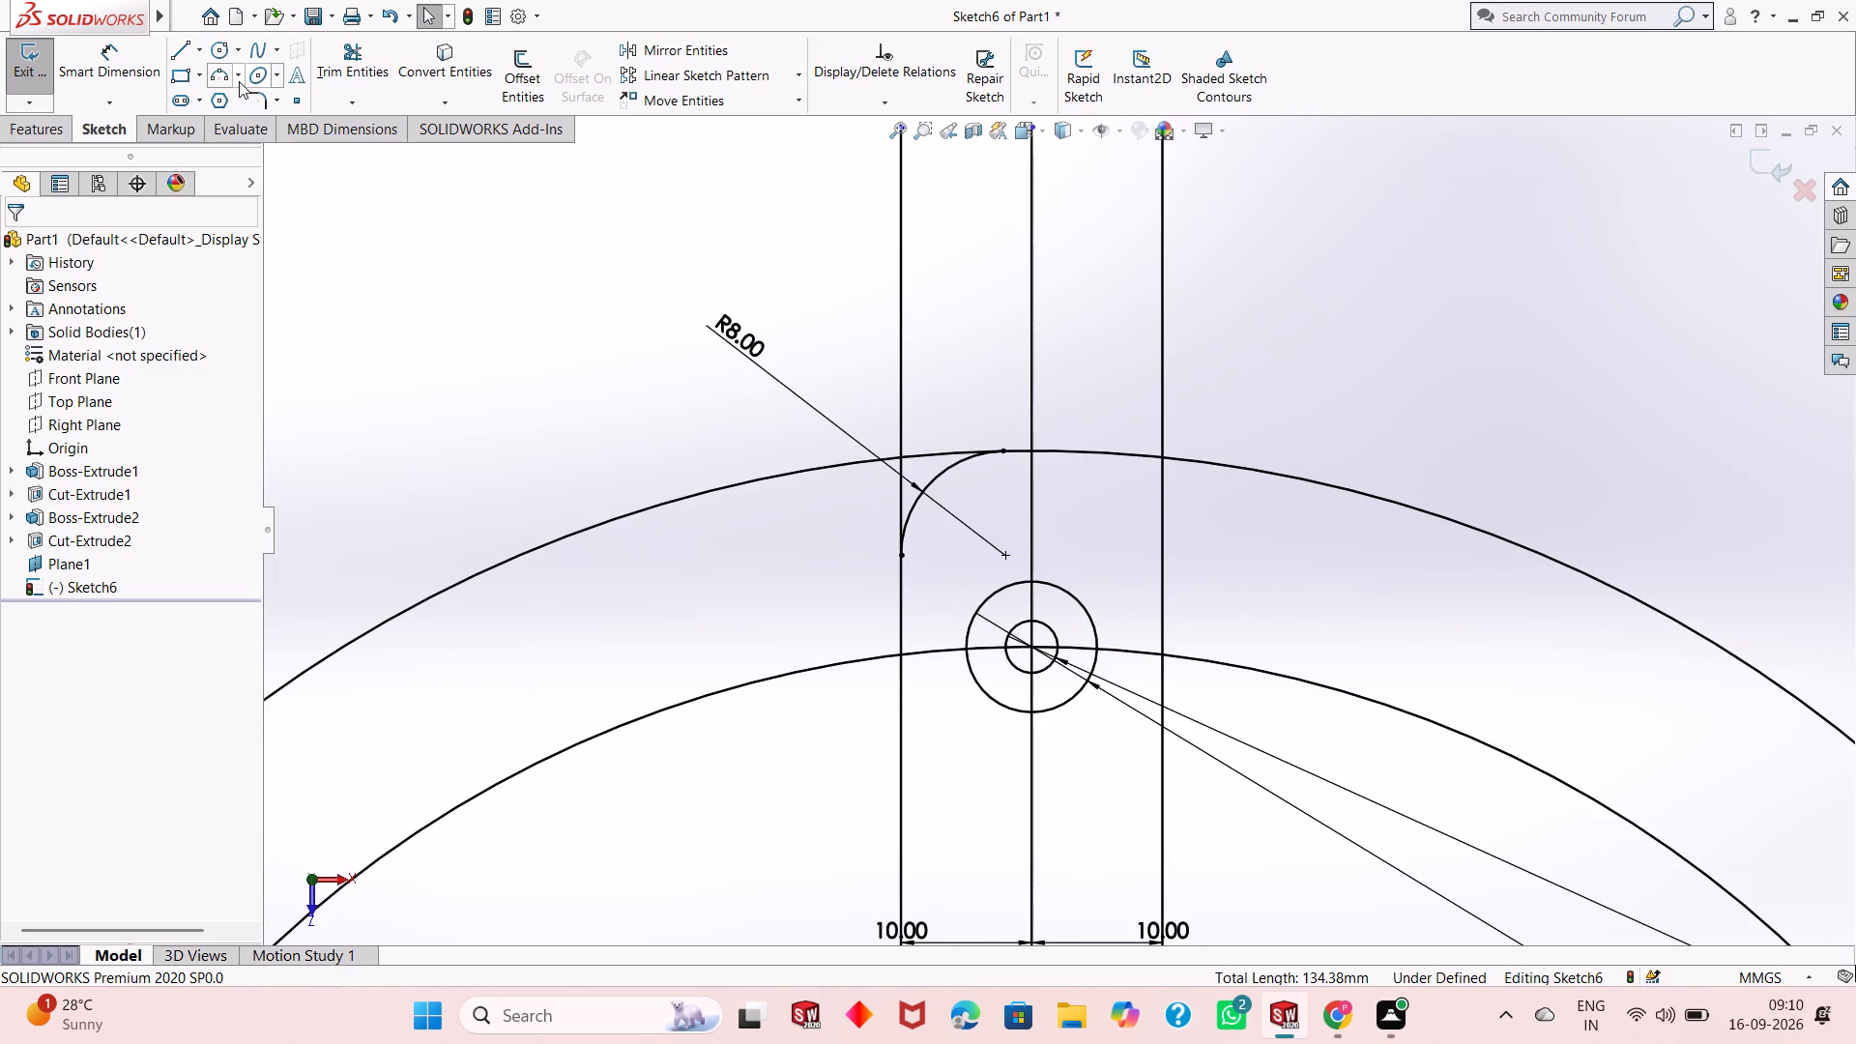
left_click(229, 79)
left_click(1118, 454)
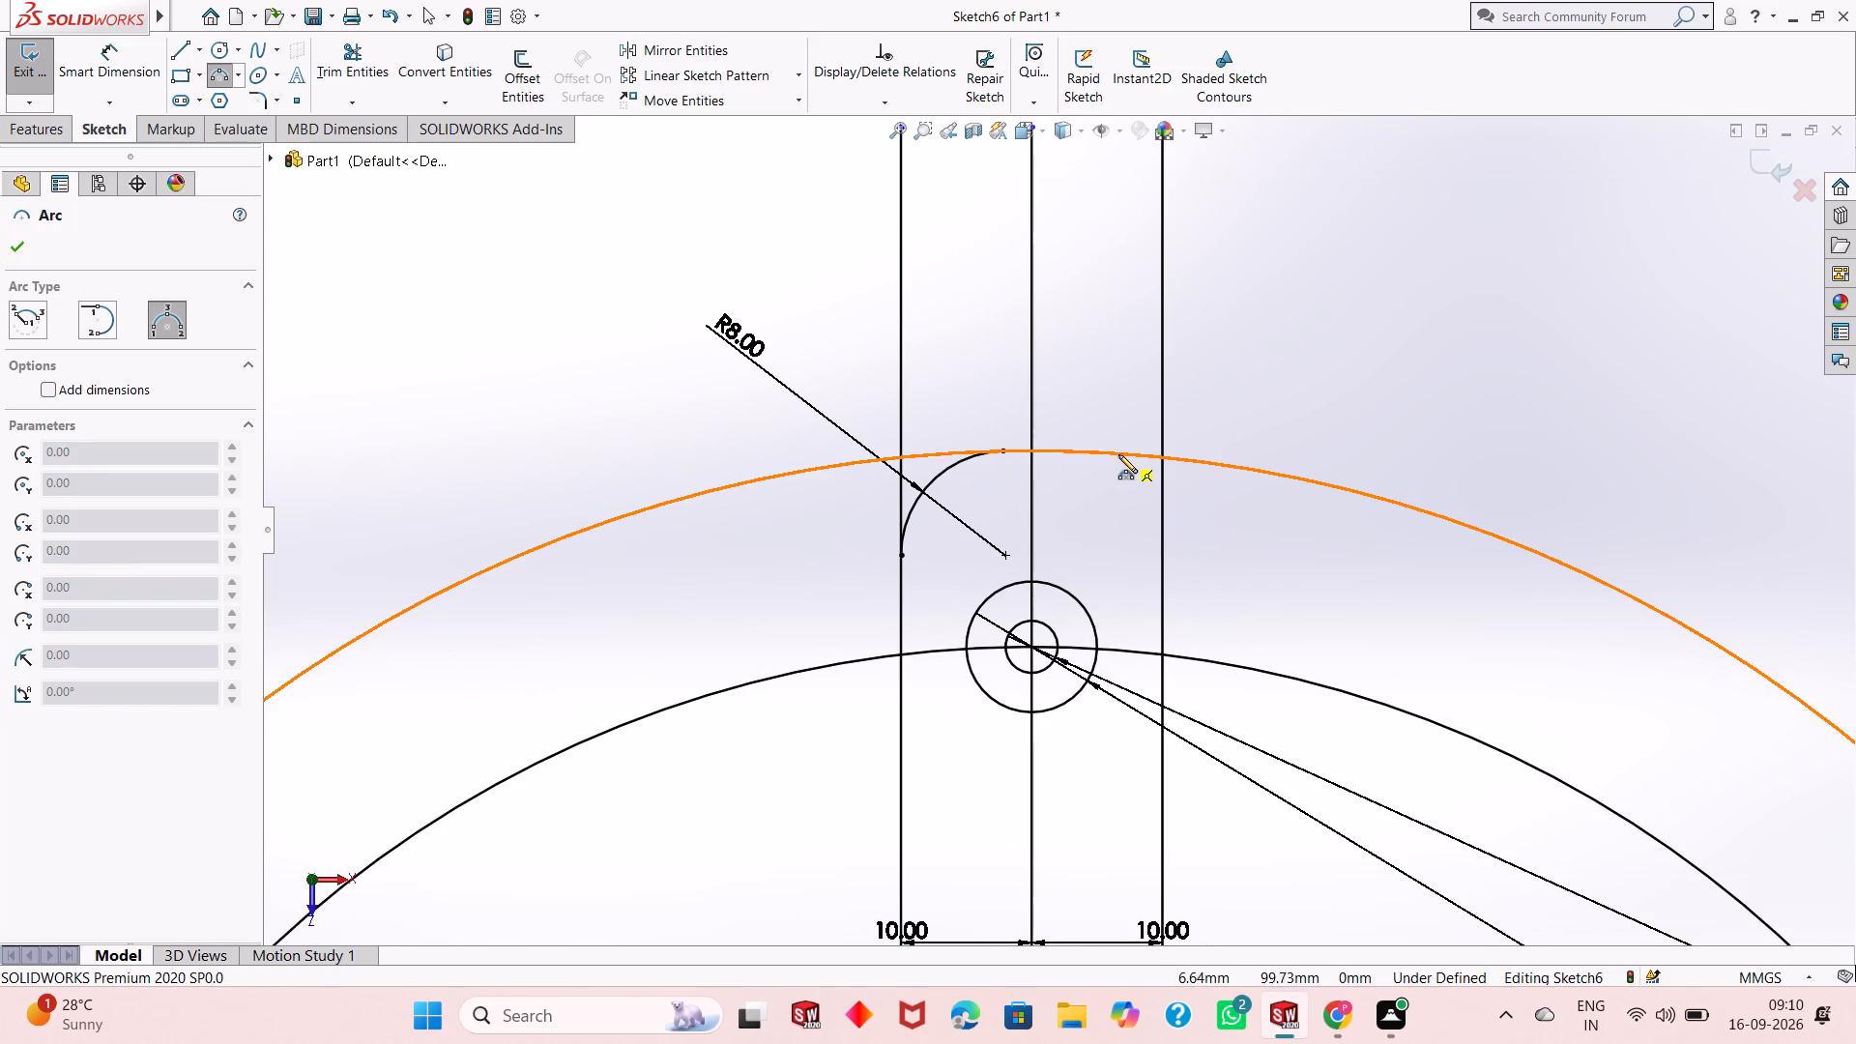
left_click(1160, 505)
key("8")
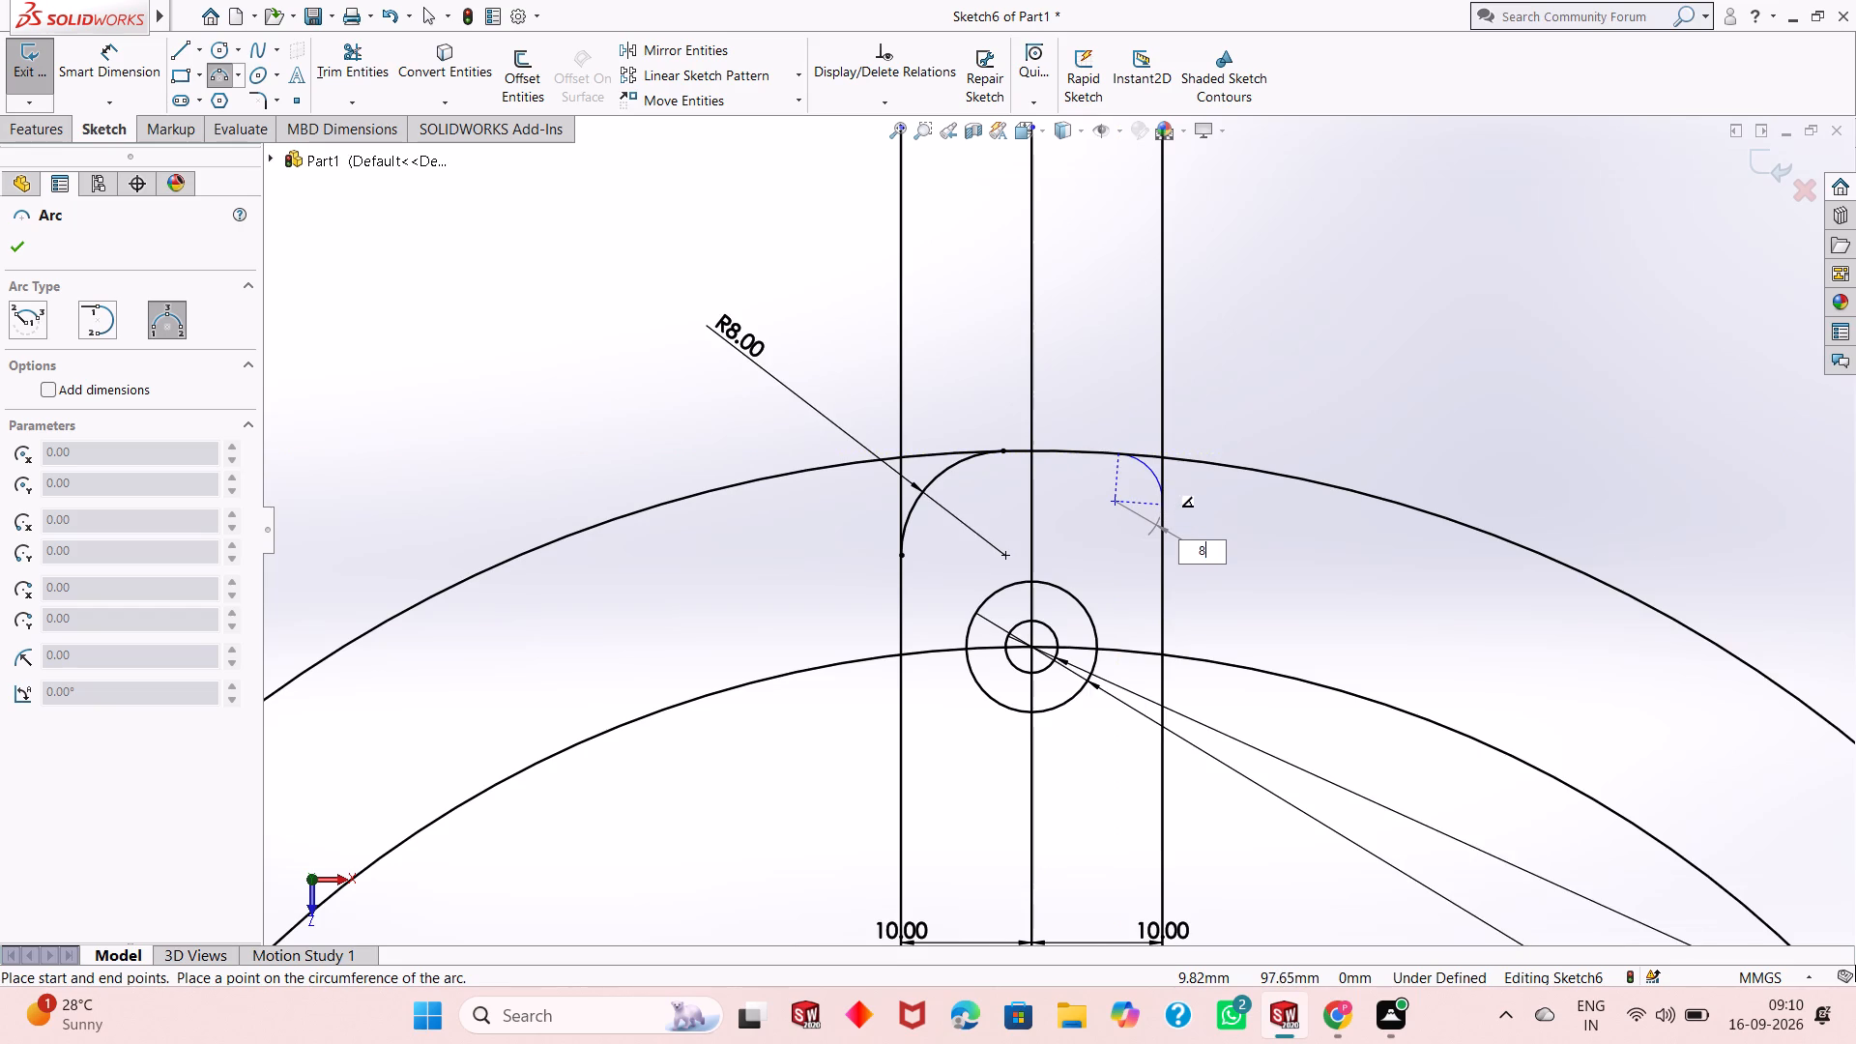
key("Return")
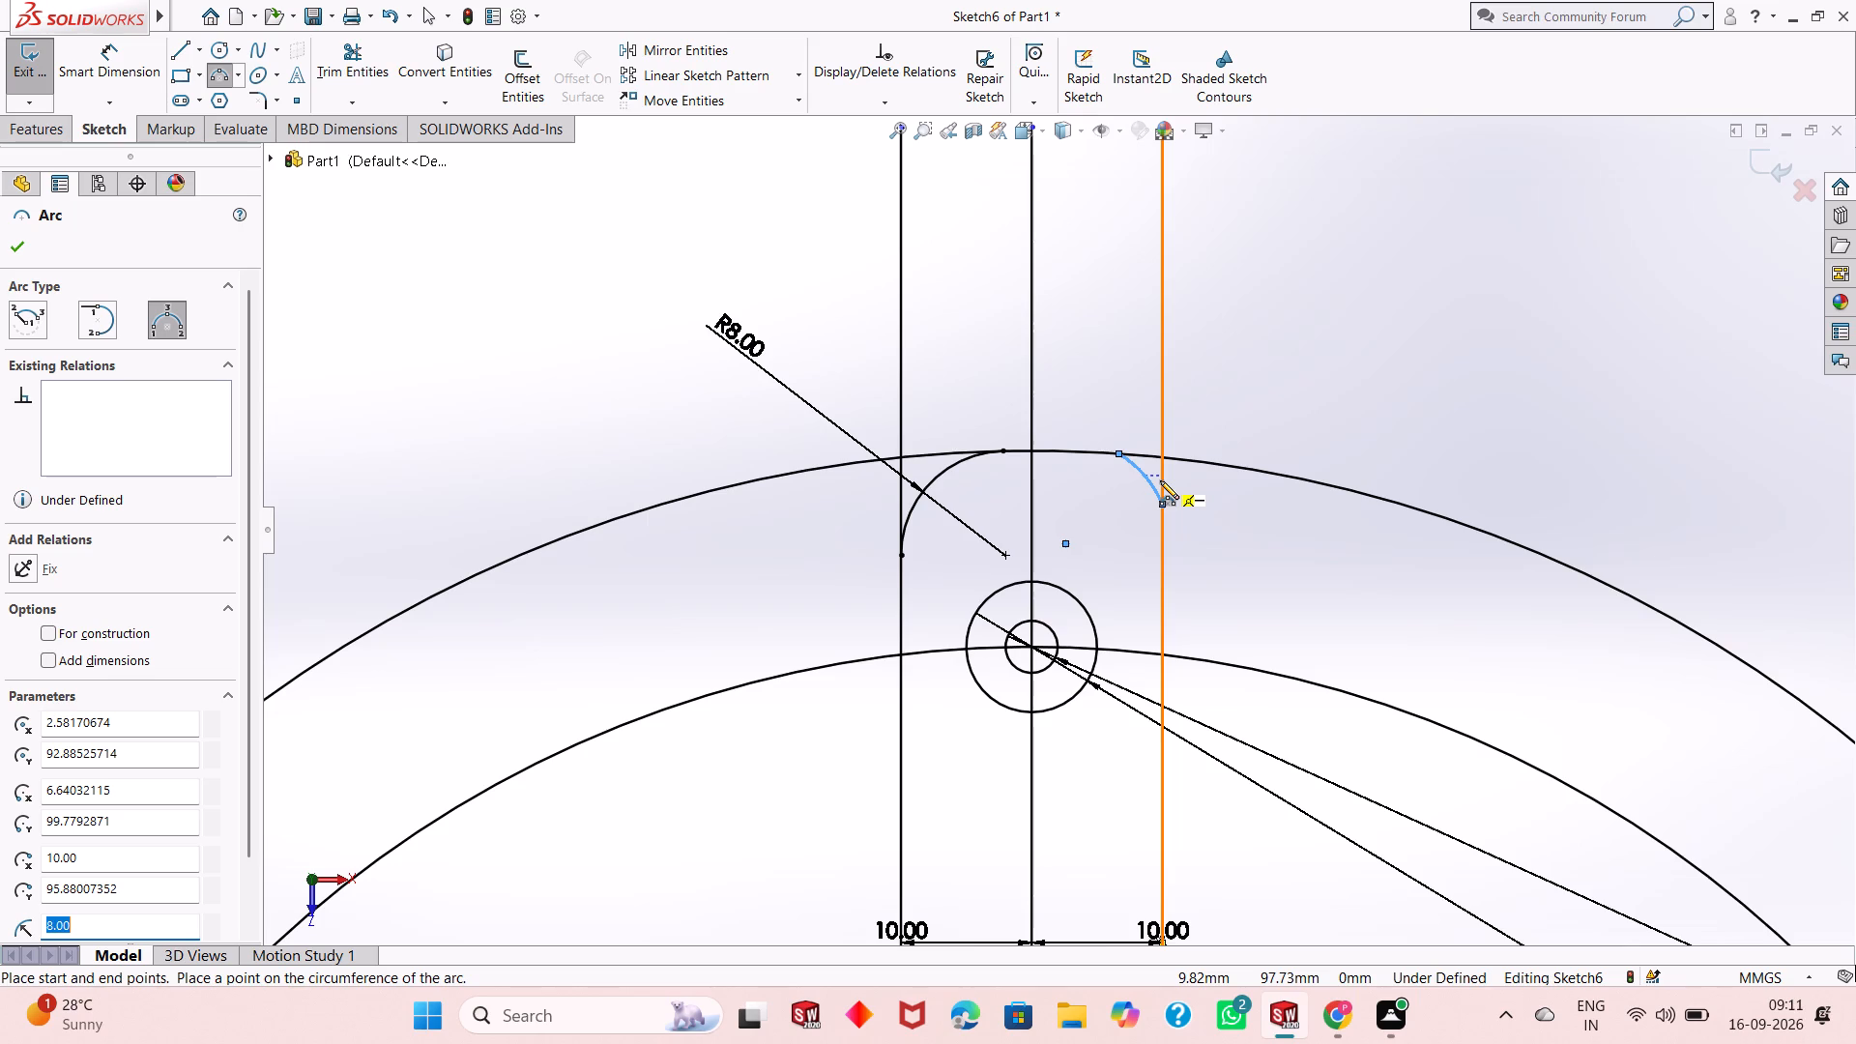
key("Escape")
Undo the corner arcs, their tangent relations and radius dimension, and the 10 mm offset of the vertical line.
key("ctrl+z")
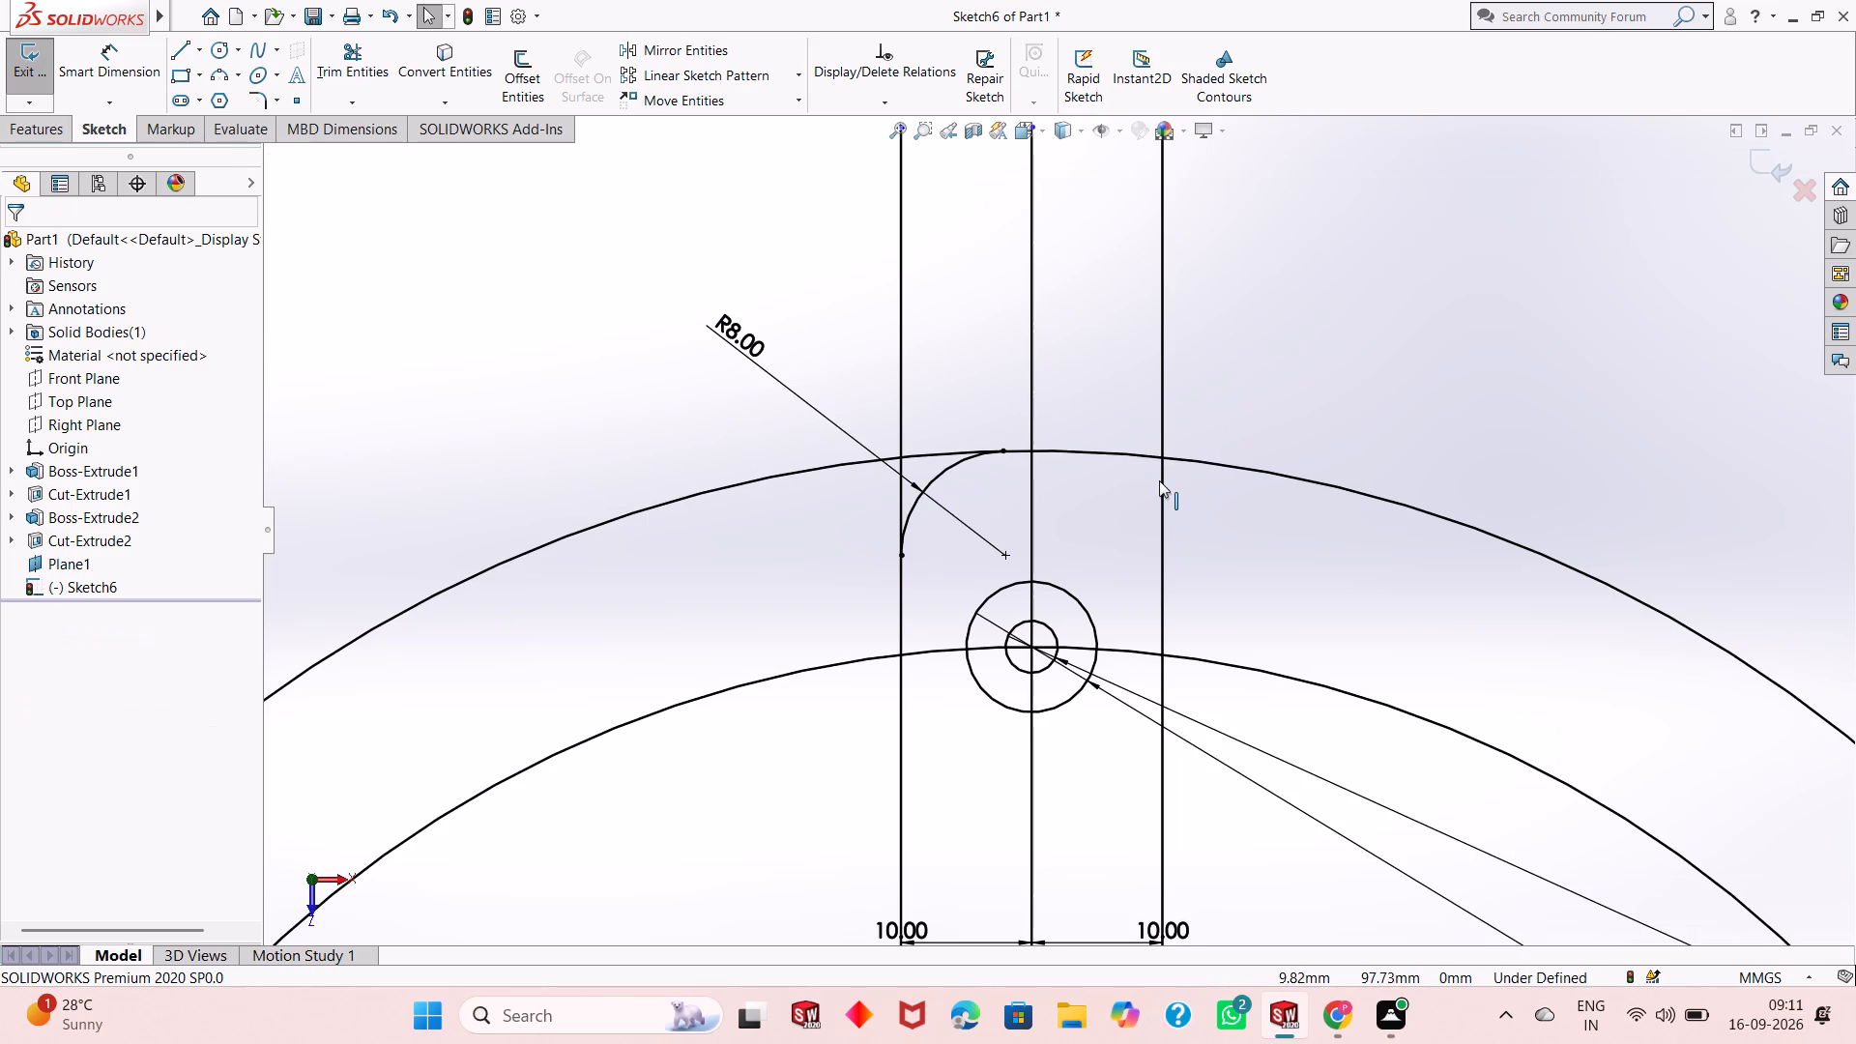
key("ctrl+z")
key("ctrl+z")
key("ctrl+z")
key("ctrl+z")
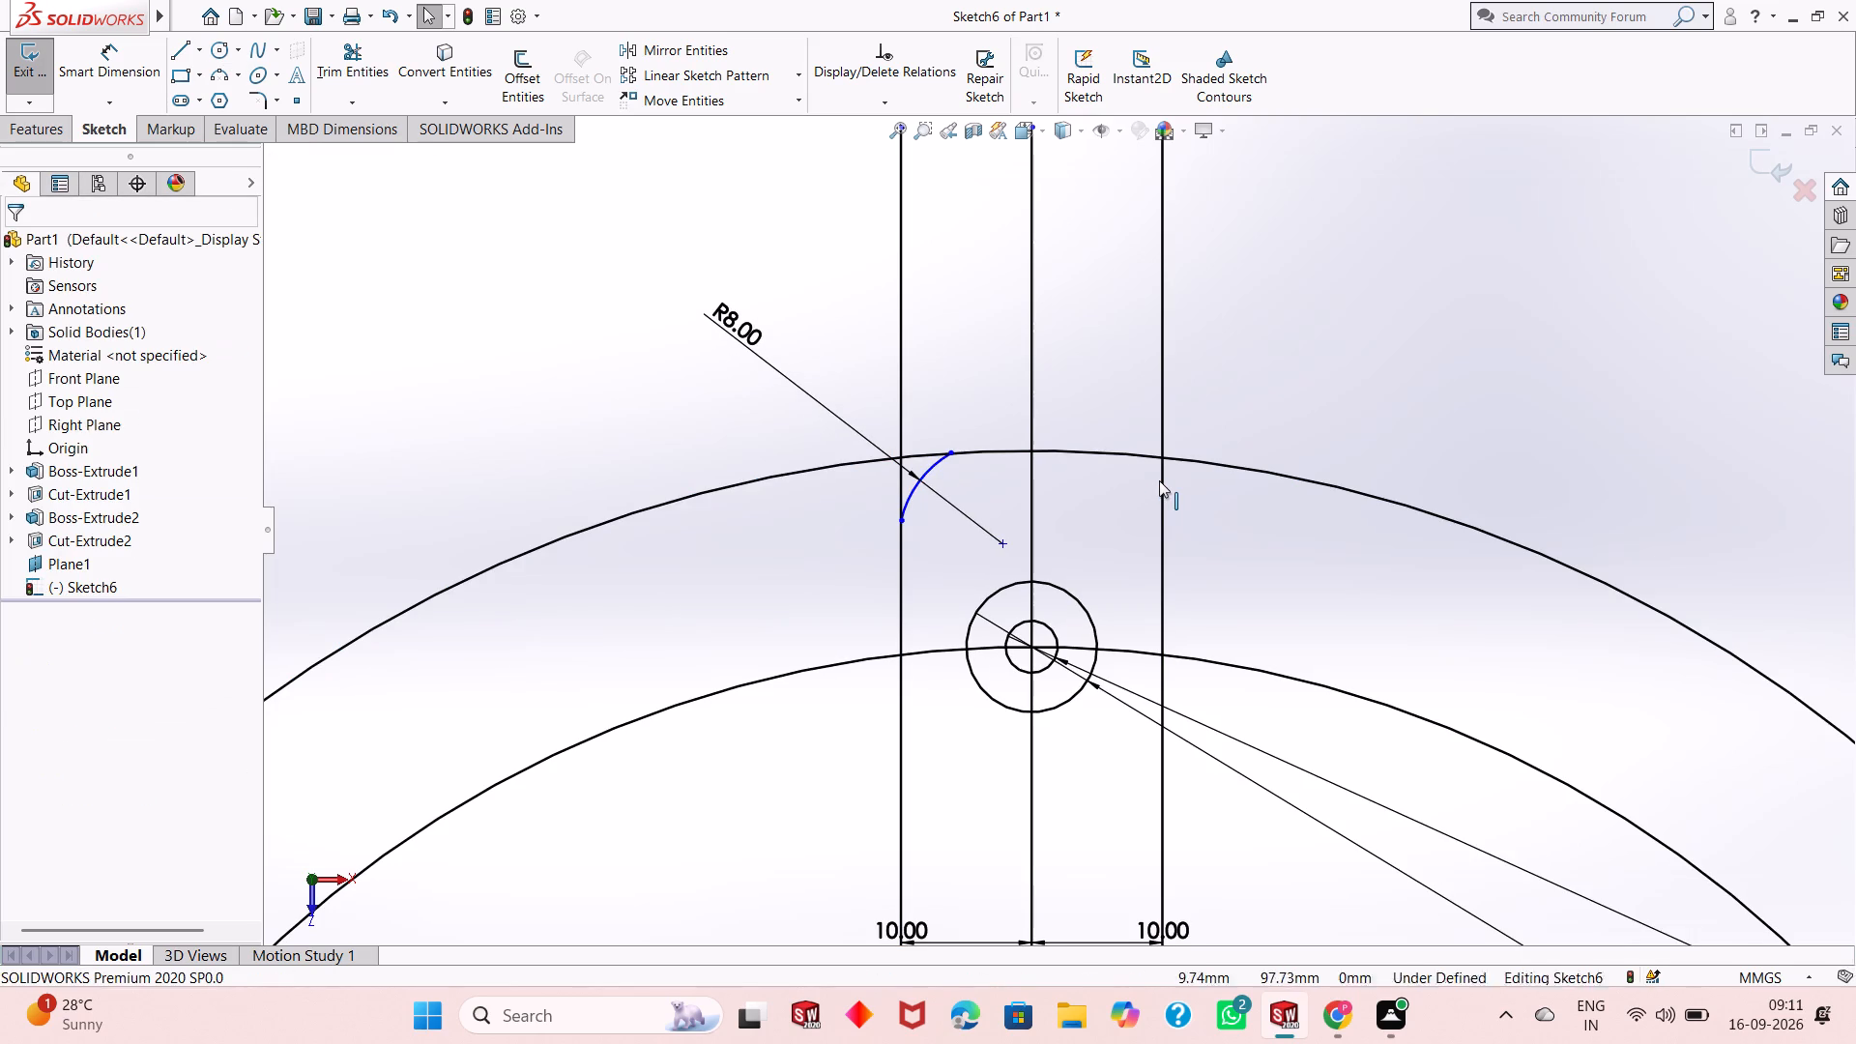
key("ctrl+z")
key("ctrl+z")
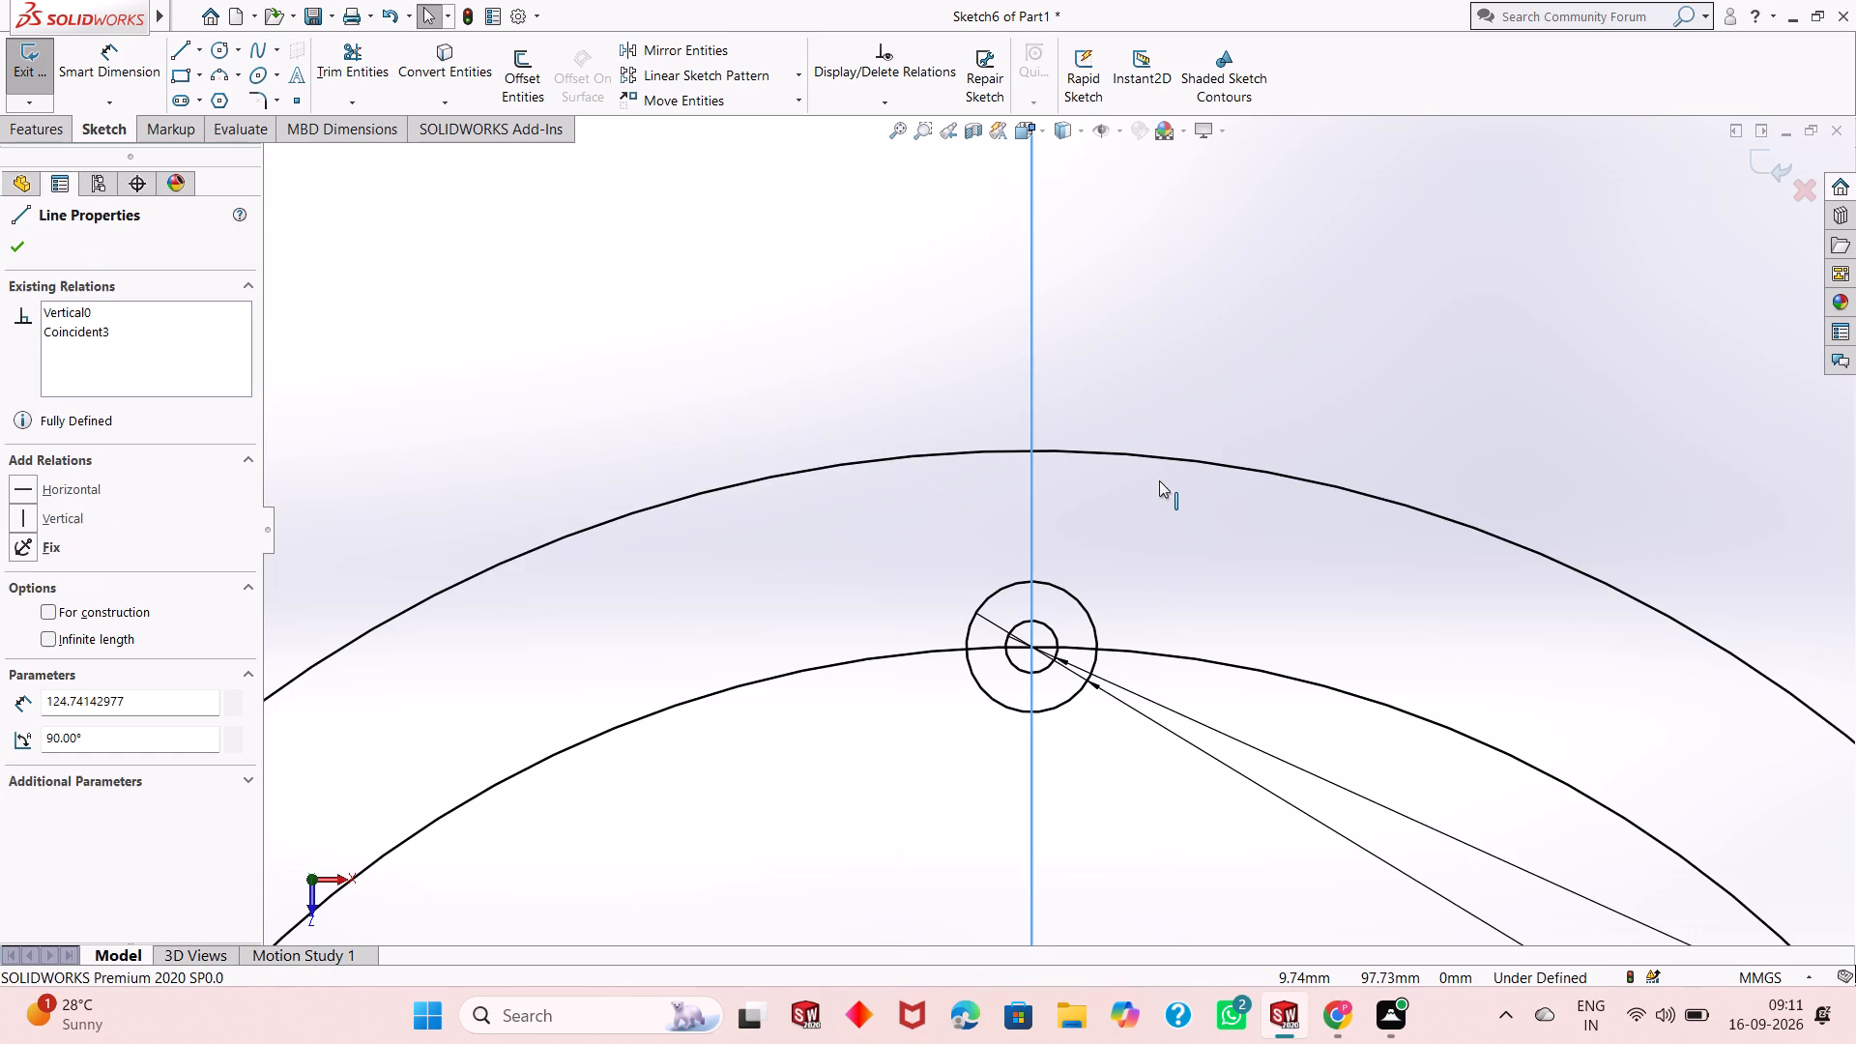
Offset the vertical line bi-directionally by 13 mm with dimensions added.
left_click(530, 75)
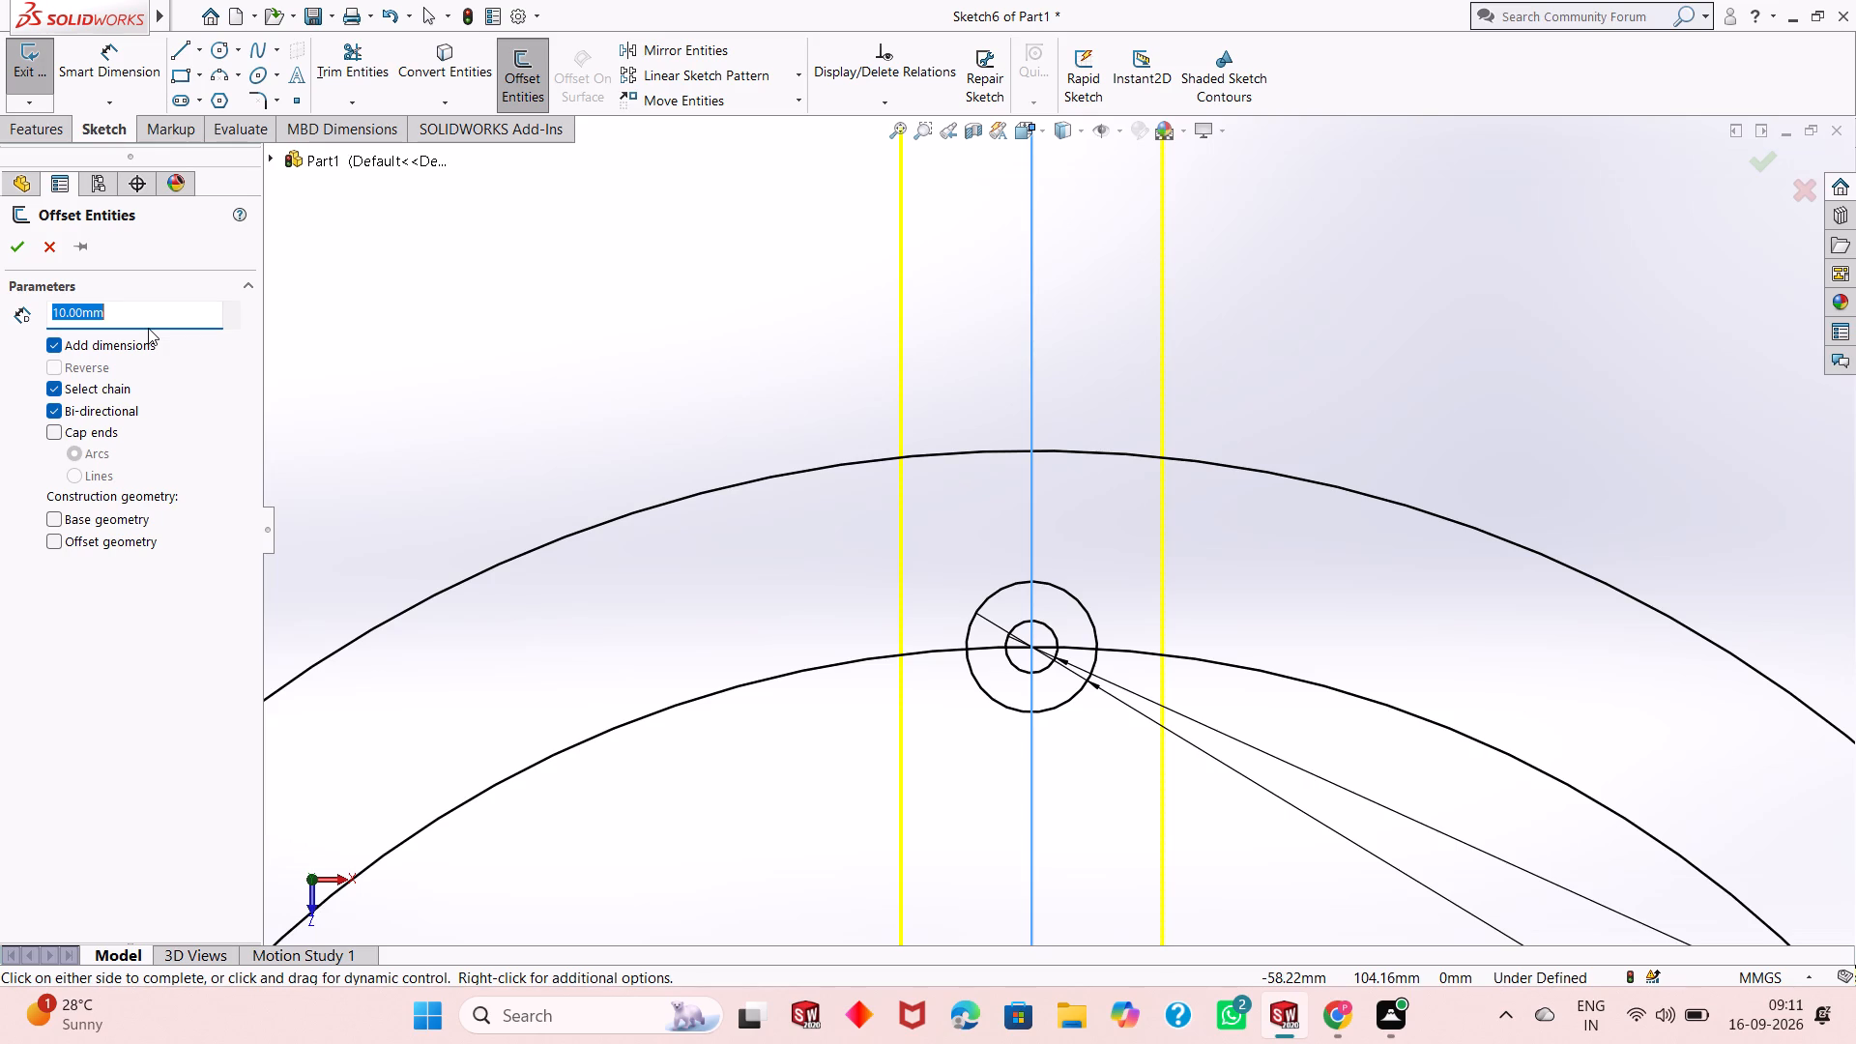
type("13")
key("Return")
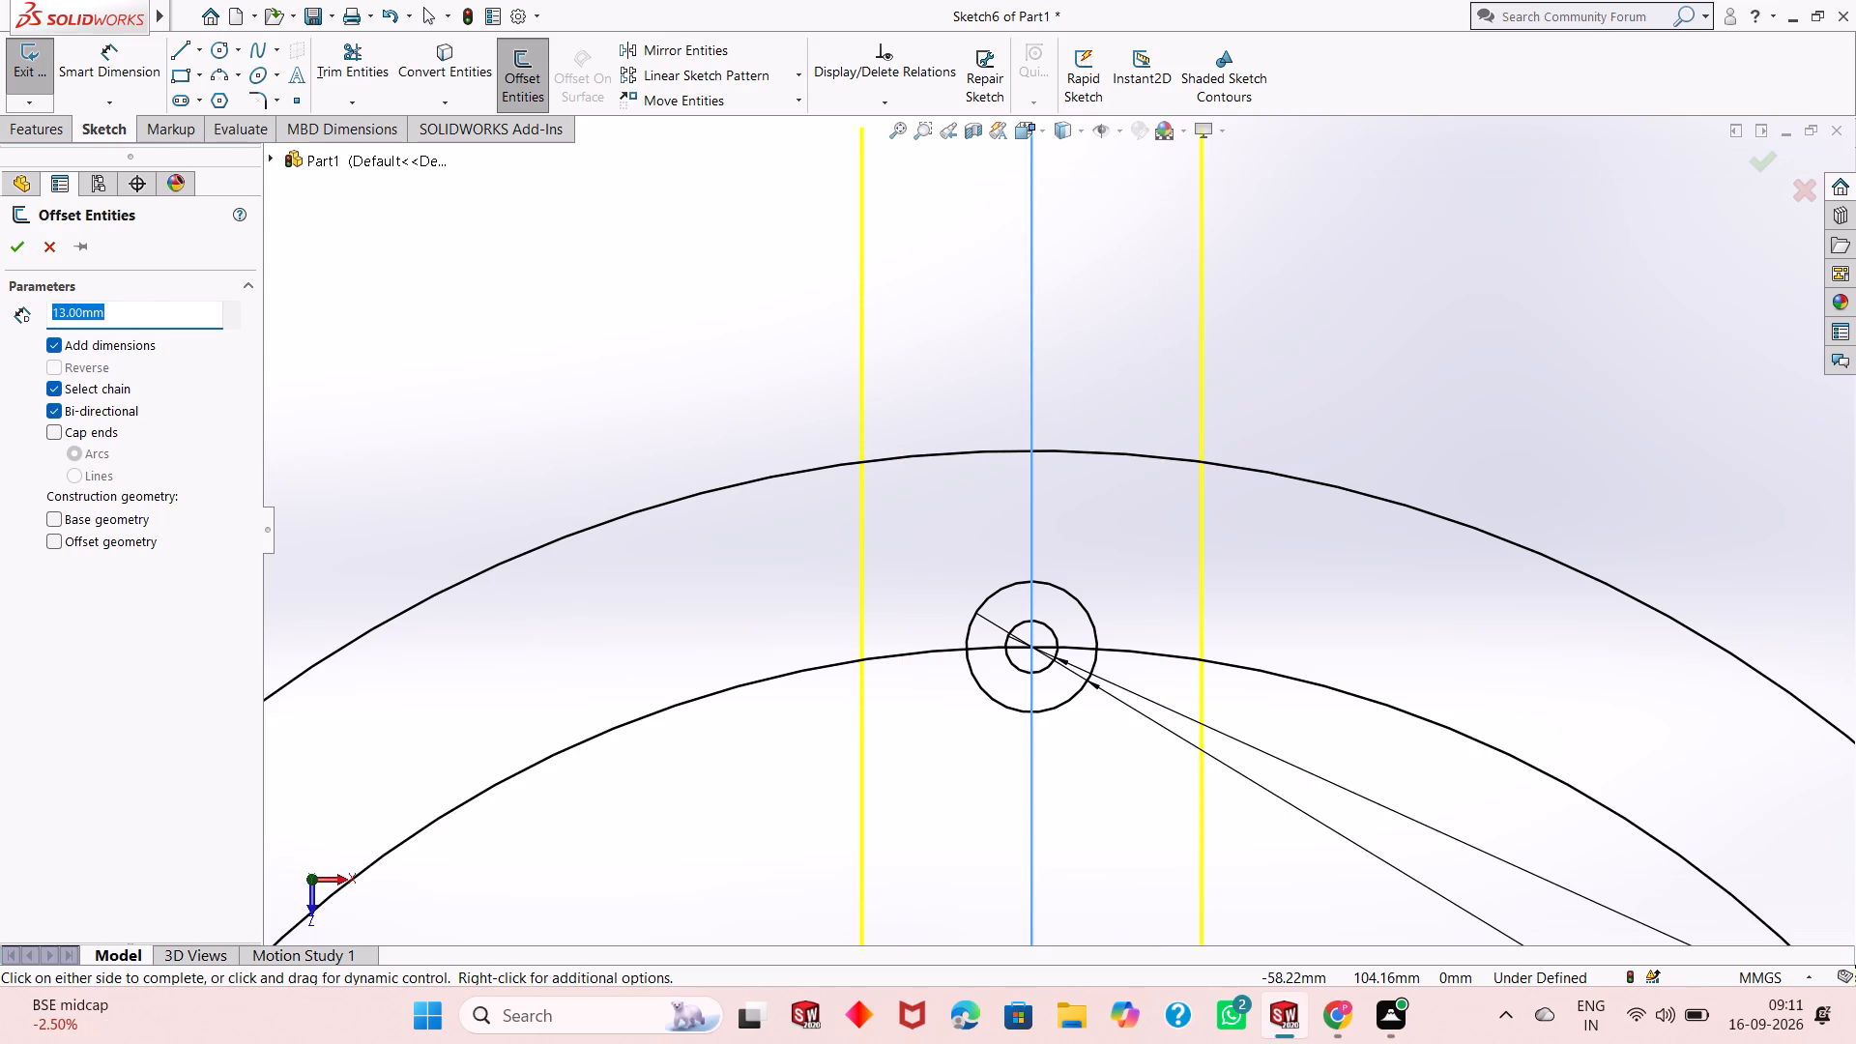
left_click(20, 250)
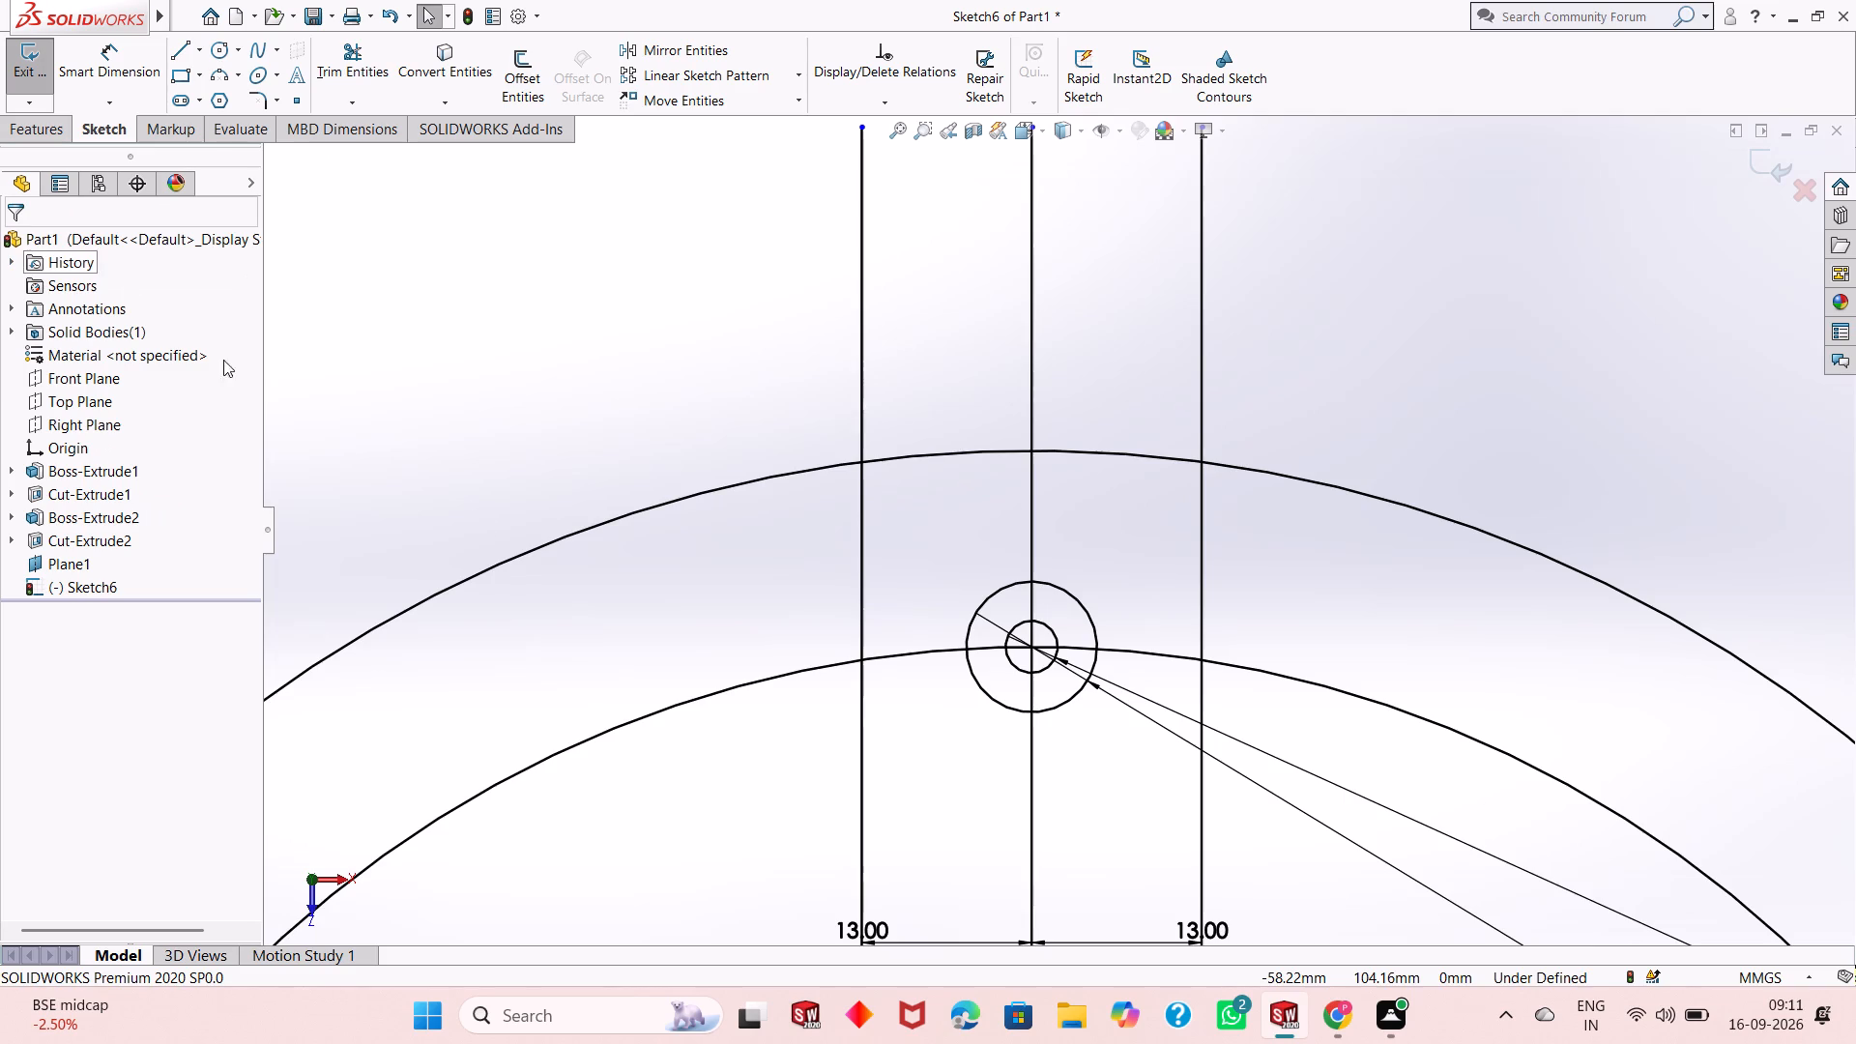
Sketch a three-point arc of 8 mm radius between the left offset line and the top of the 200 mm circle.
scroll(696, 586, "up", 2)
scroll(1165, 623, "down", 2)
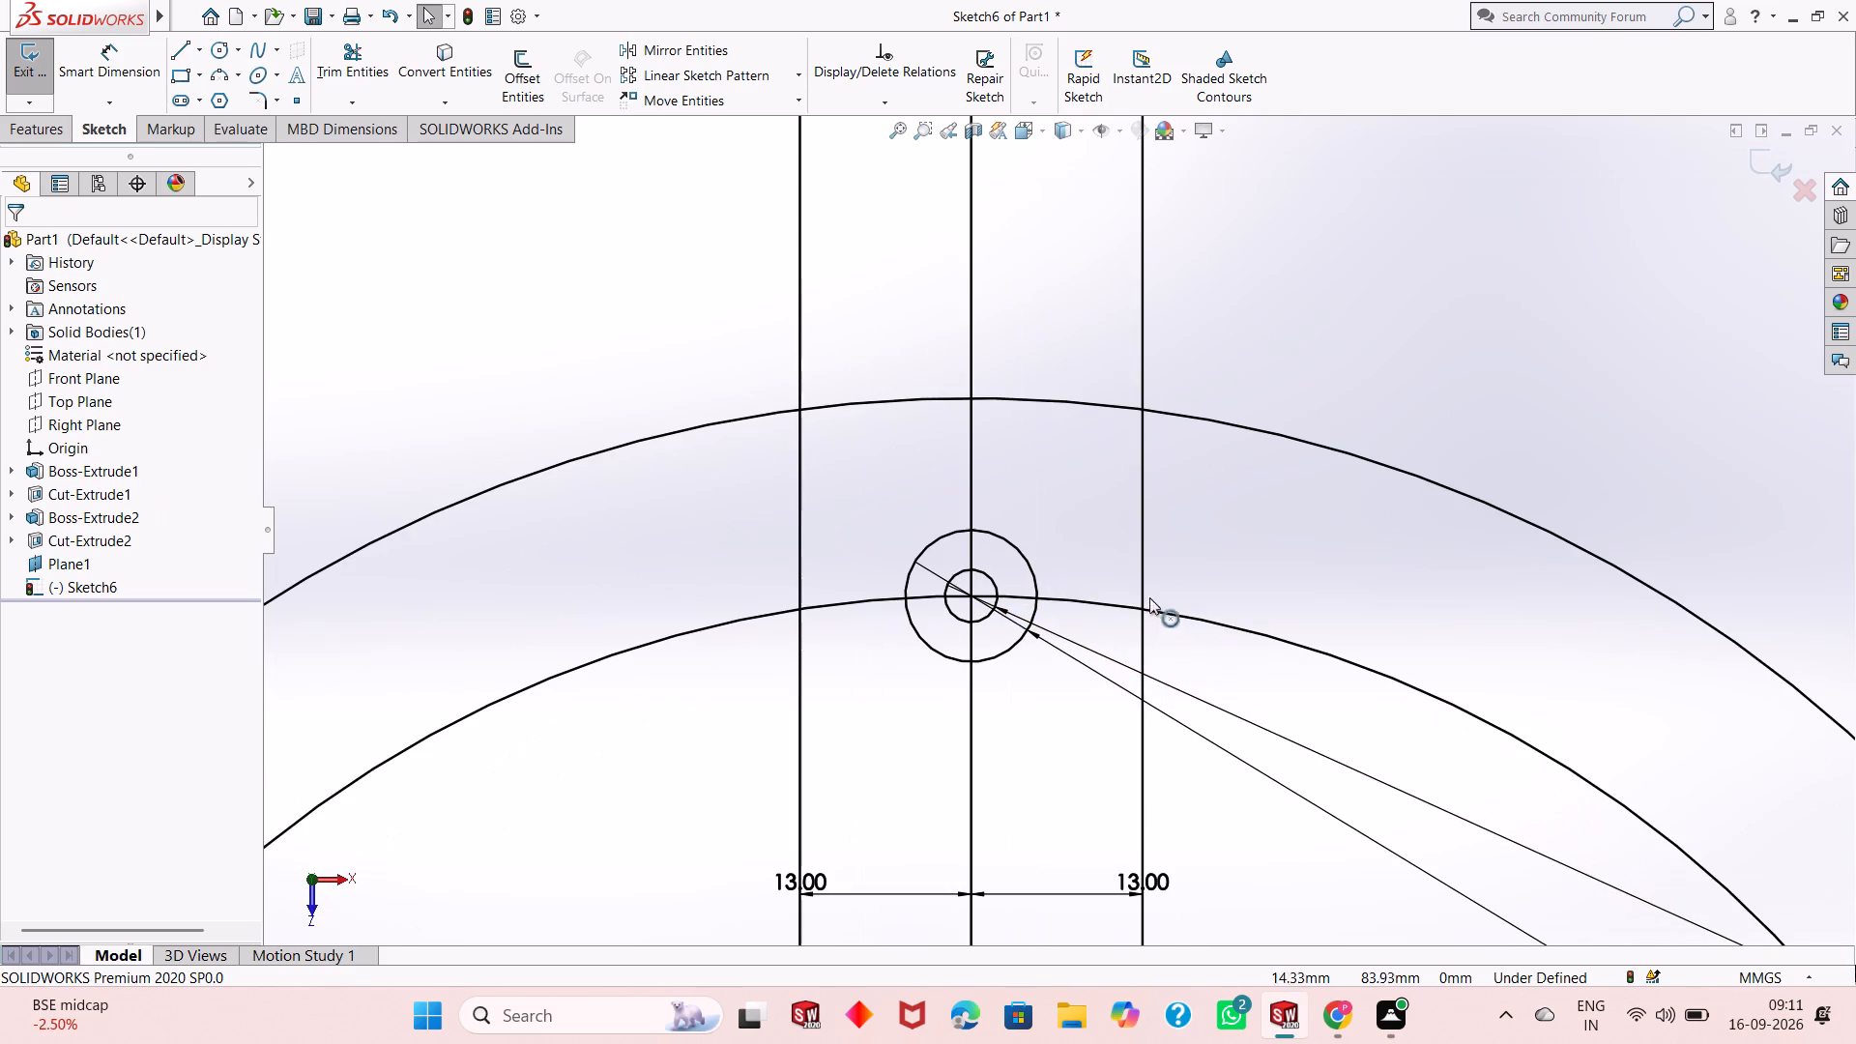
left_click(210, 76)
left_click(803, 458)
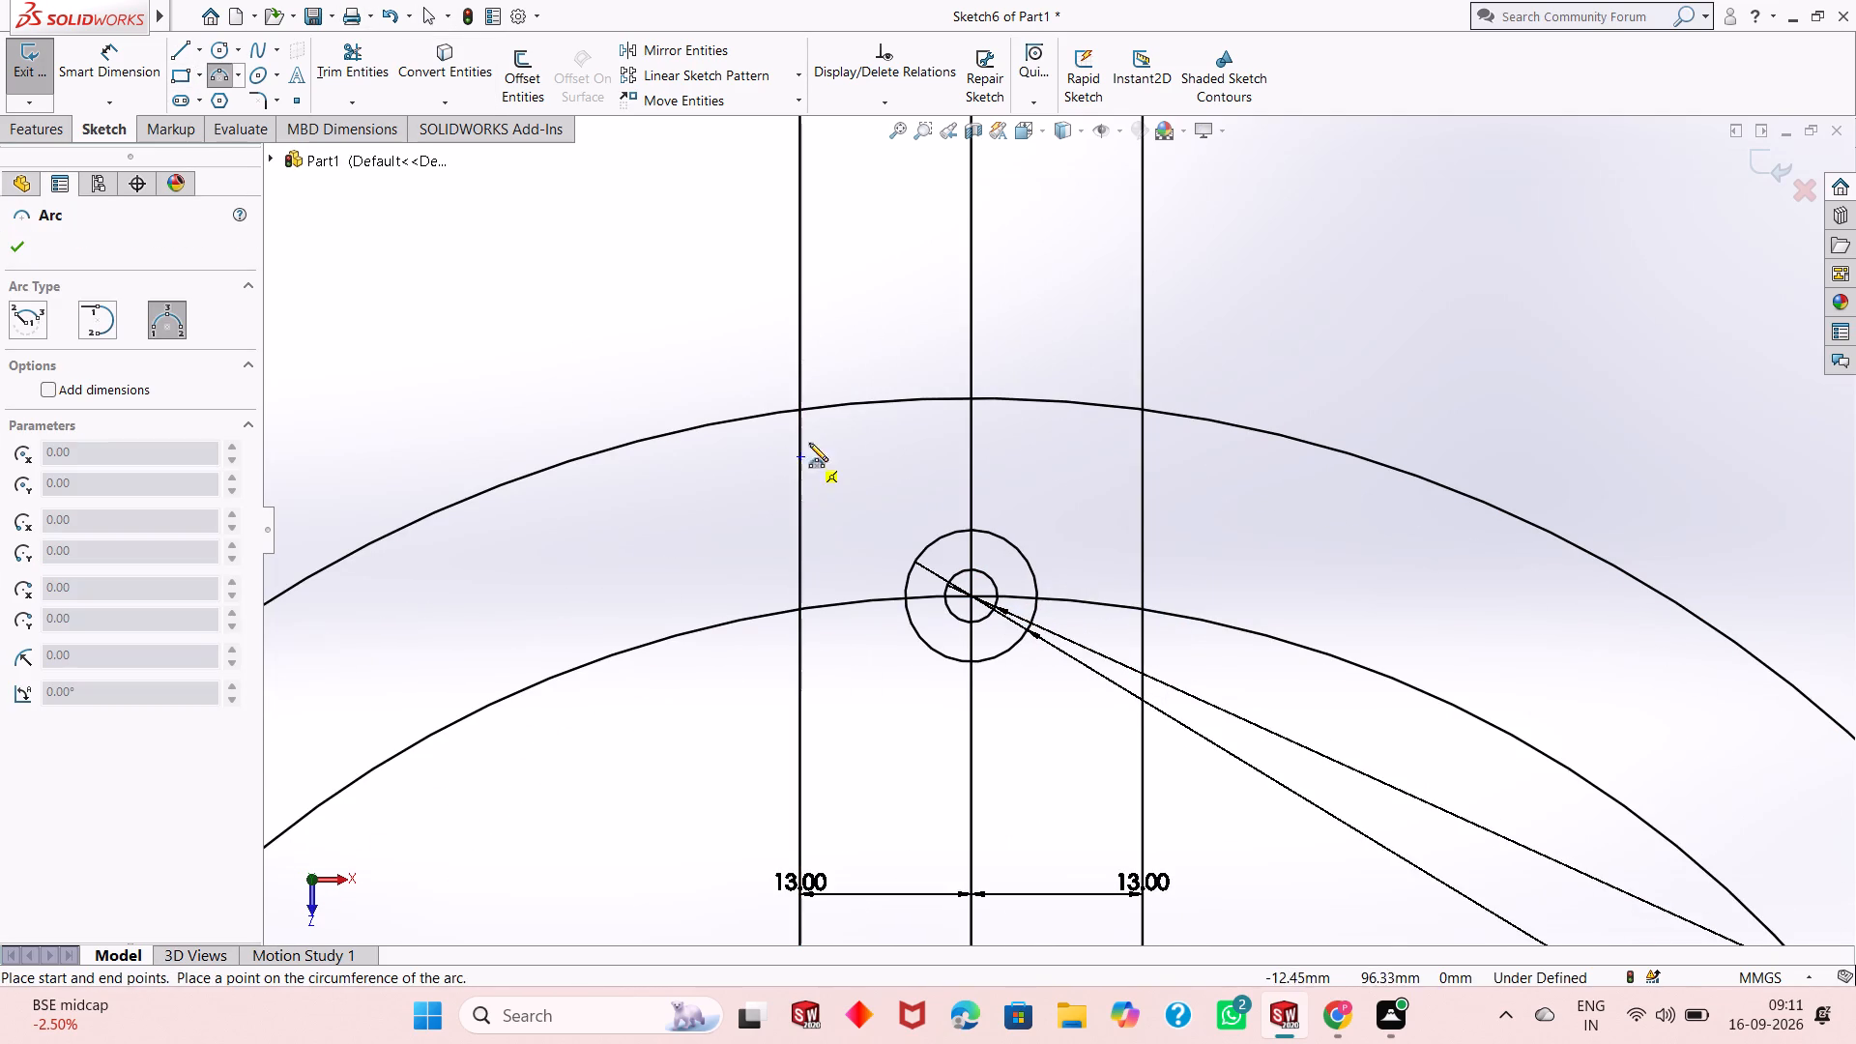
left_click(834, 404)
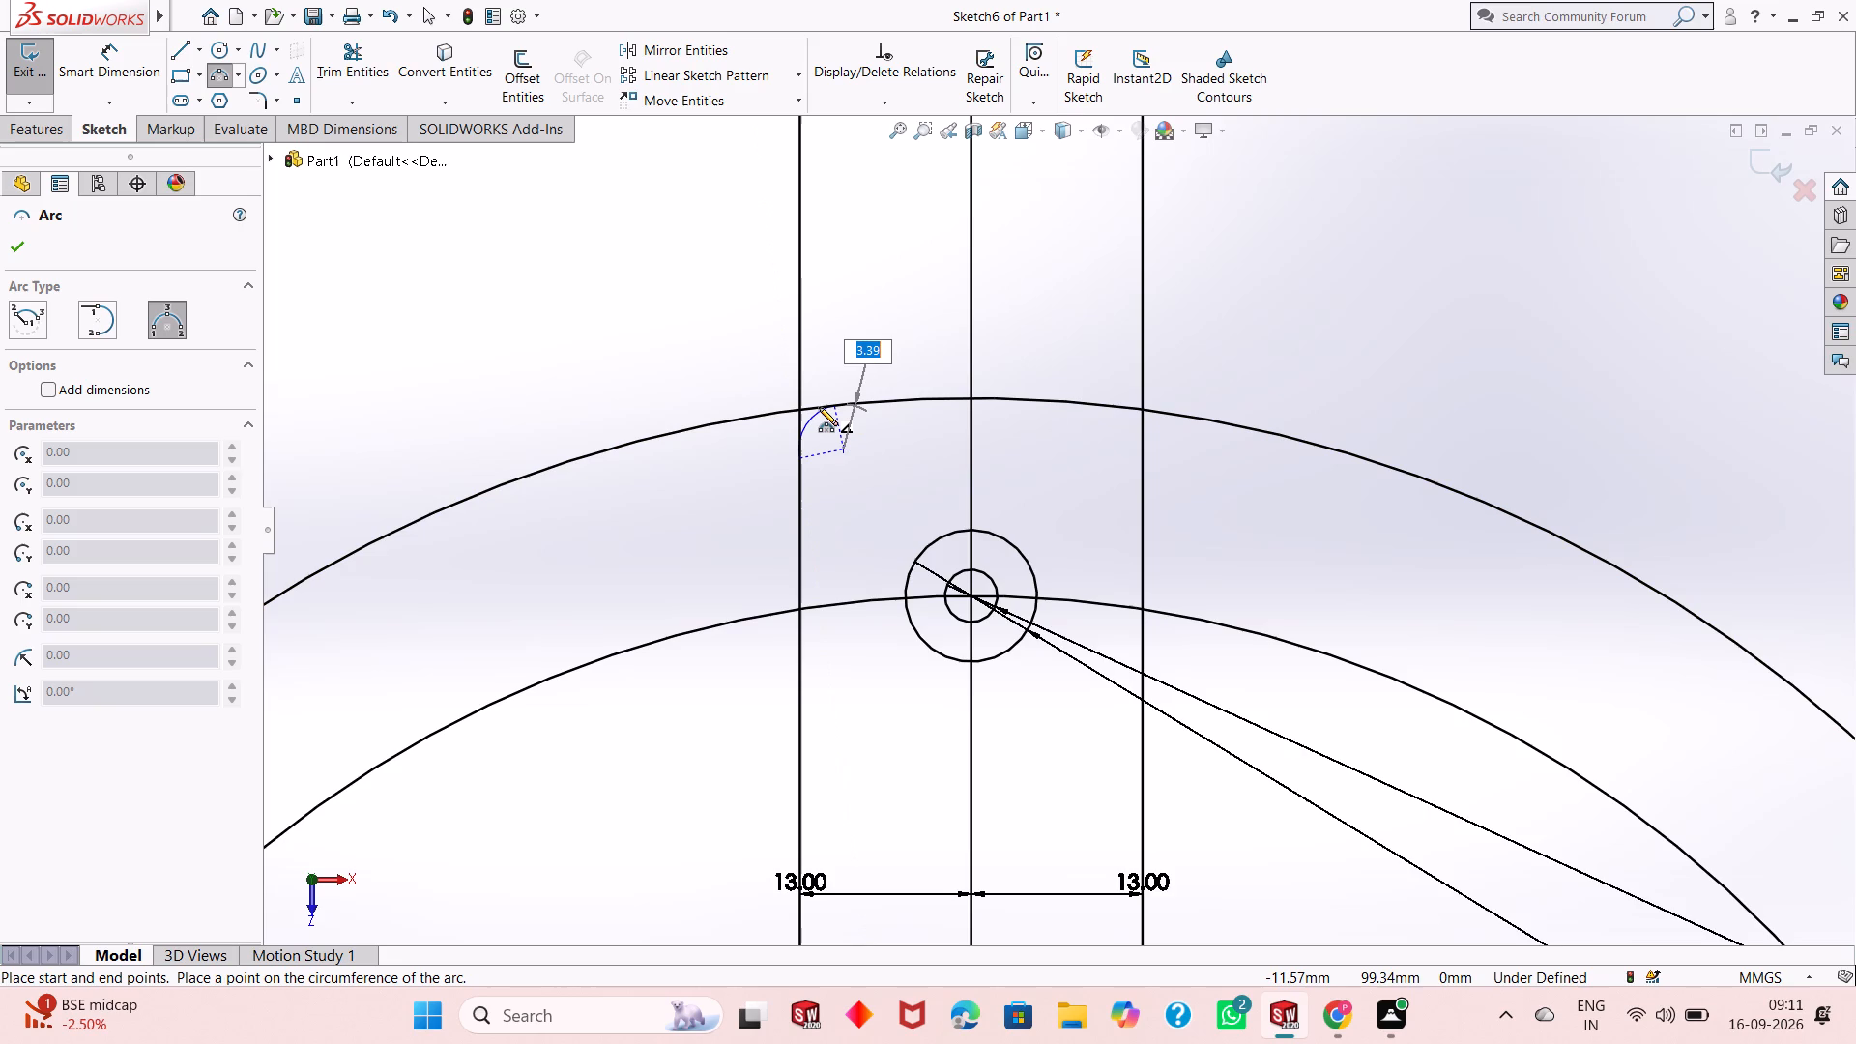
key("8")
key("Return")
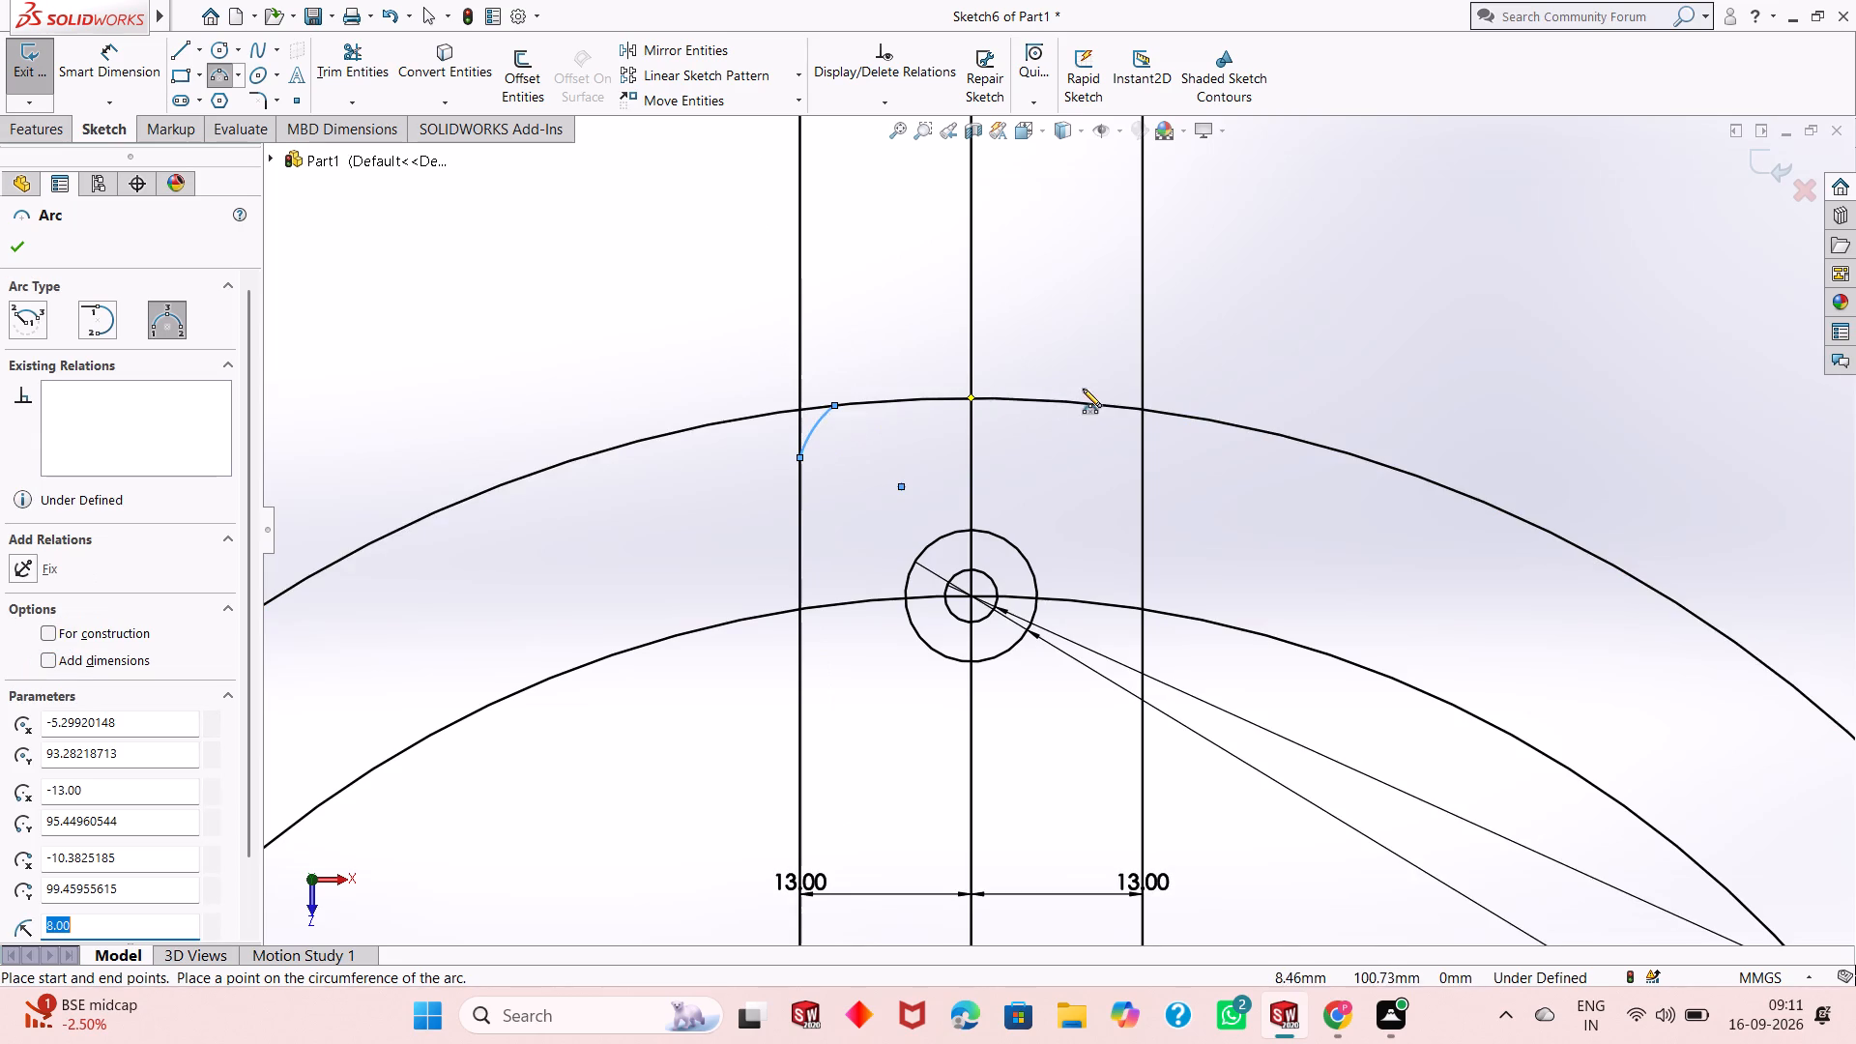
Sketch a matching three-point arc of 8 mm radius between the 200 mm circle and the right offset line.
left_click(1104, 403)
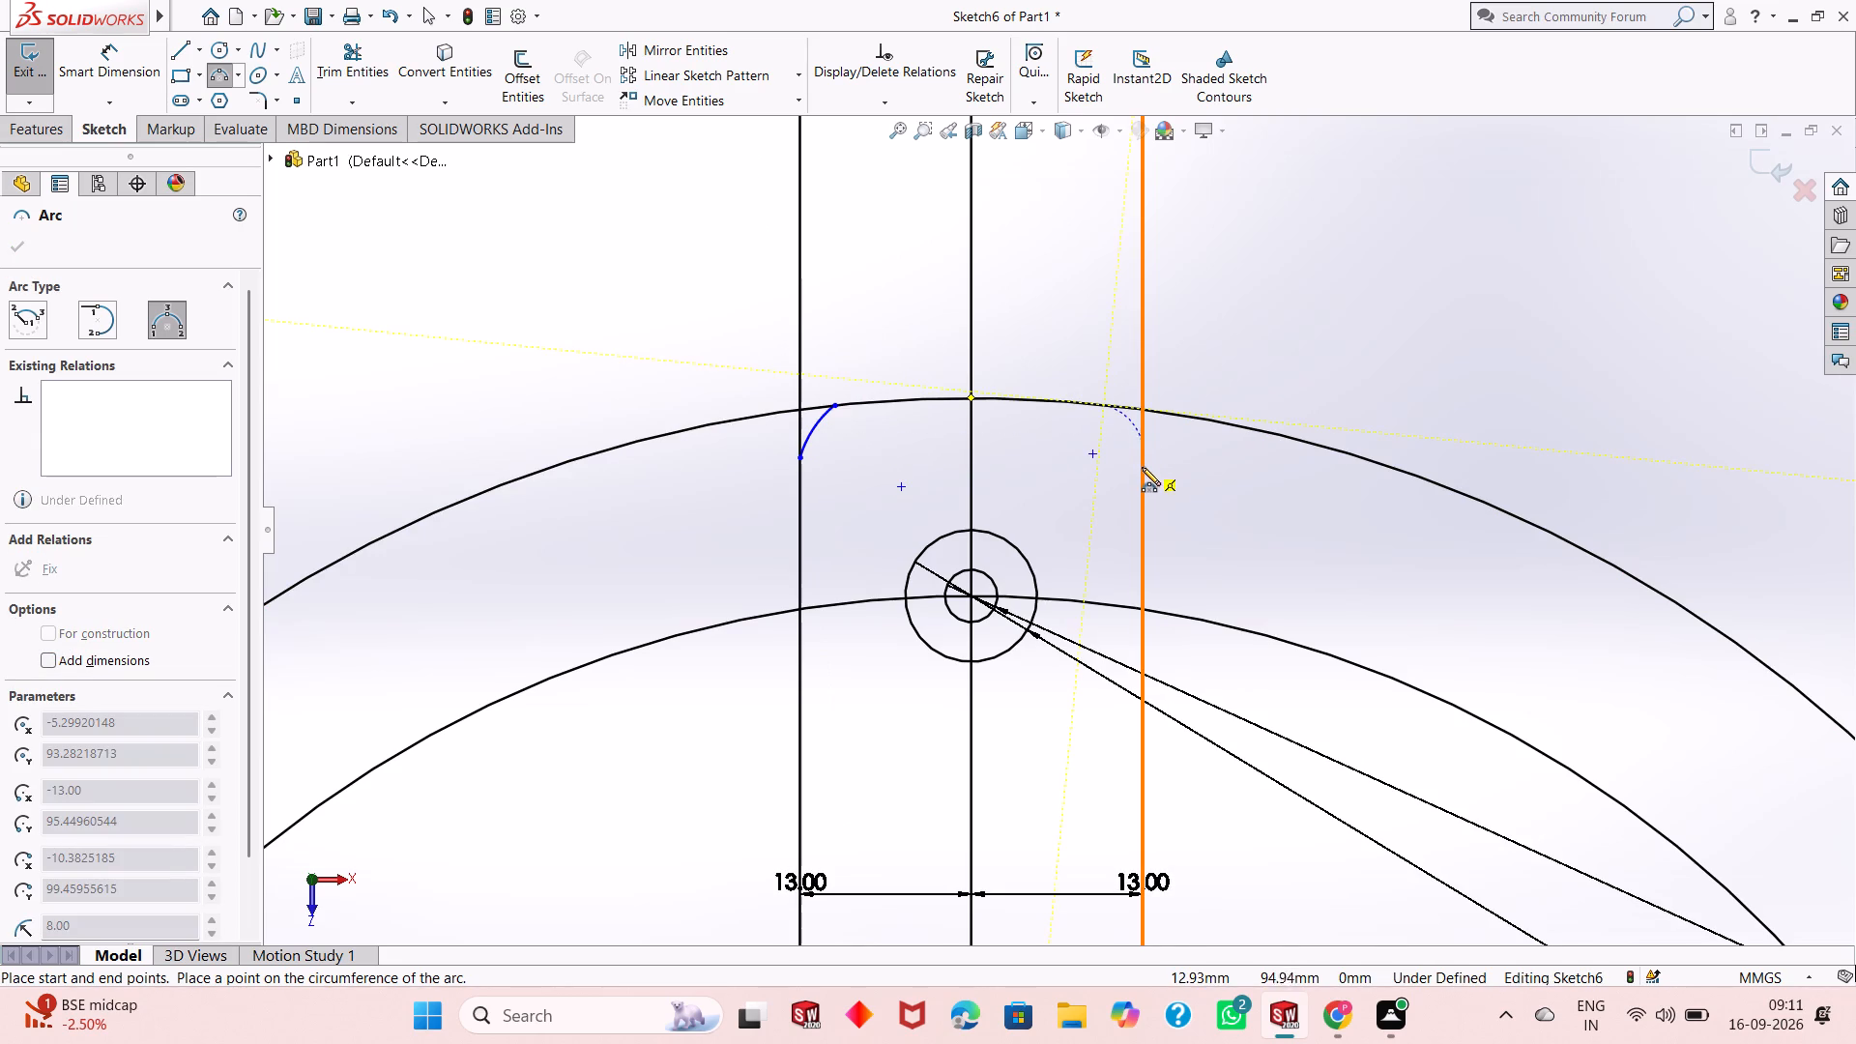
left_click(1142, 475)
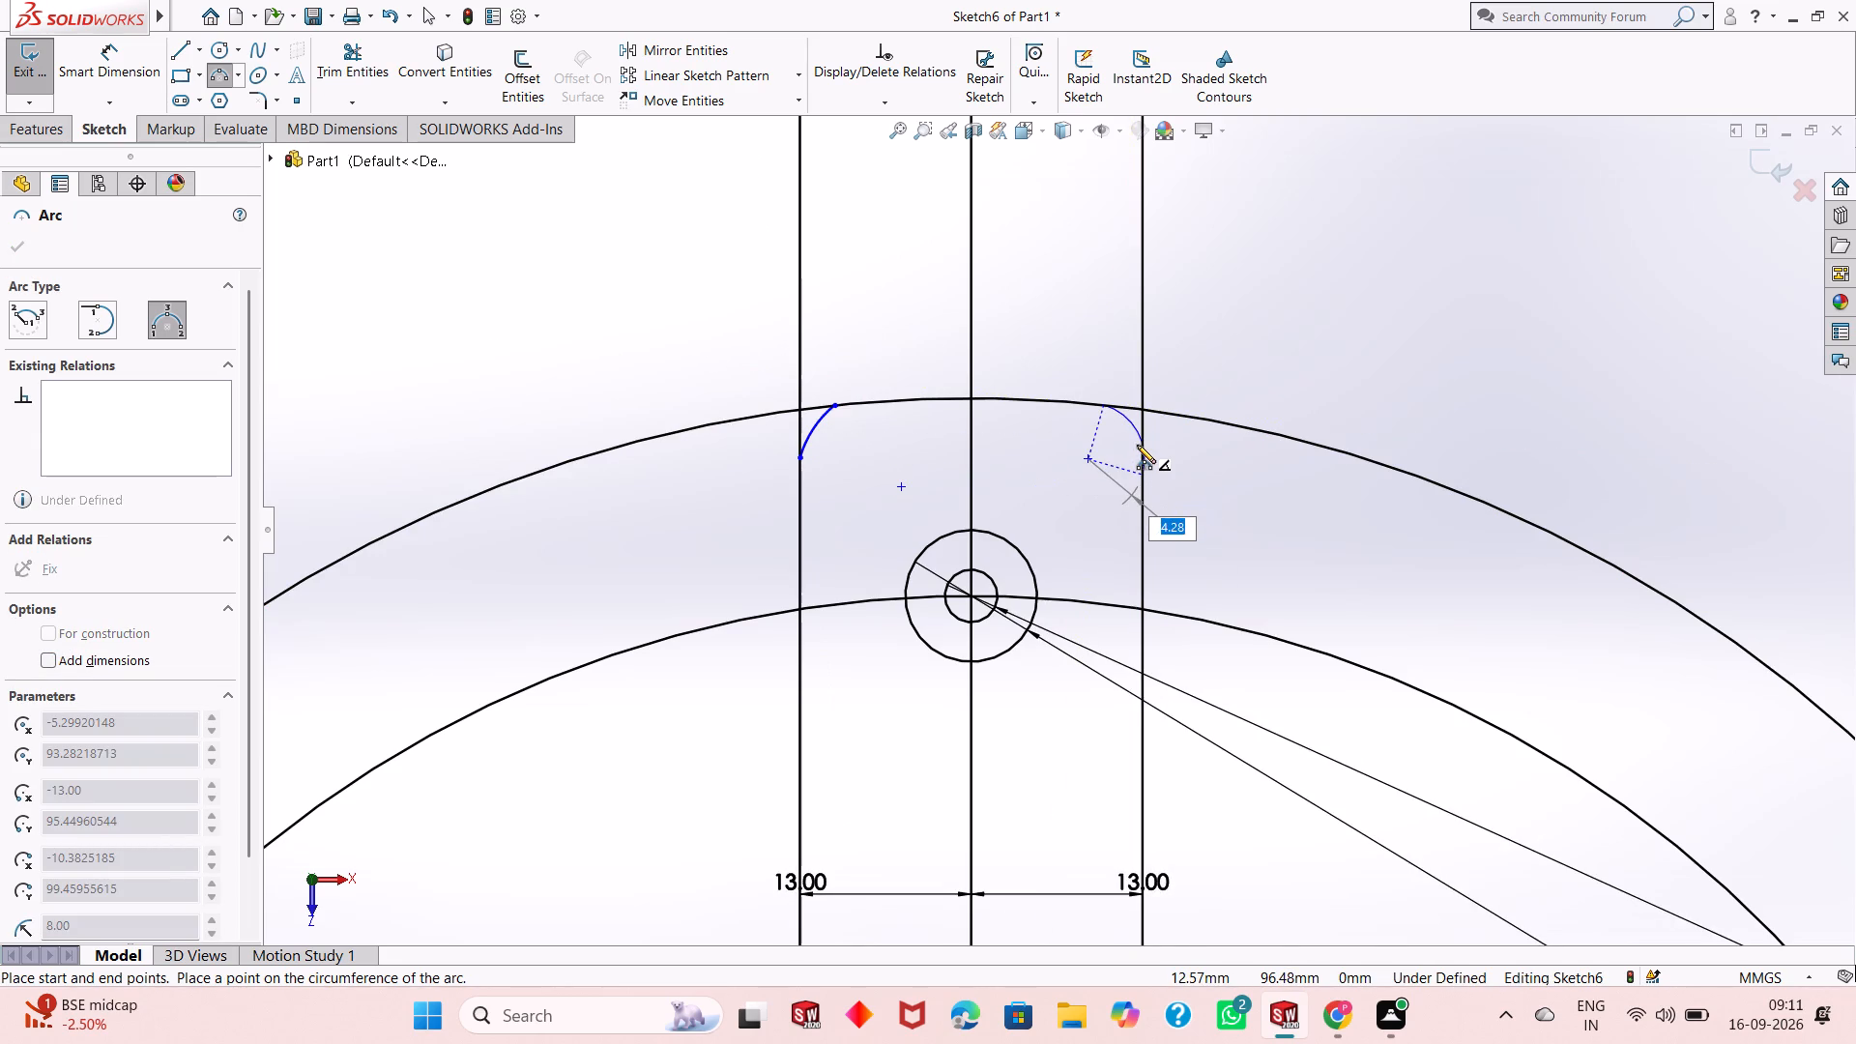
key("8")
key("Return")
right_click(1137, 445)
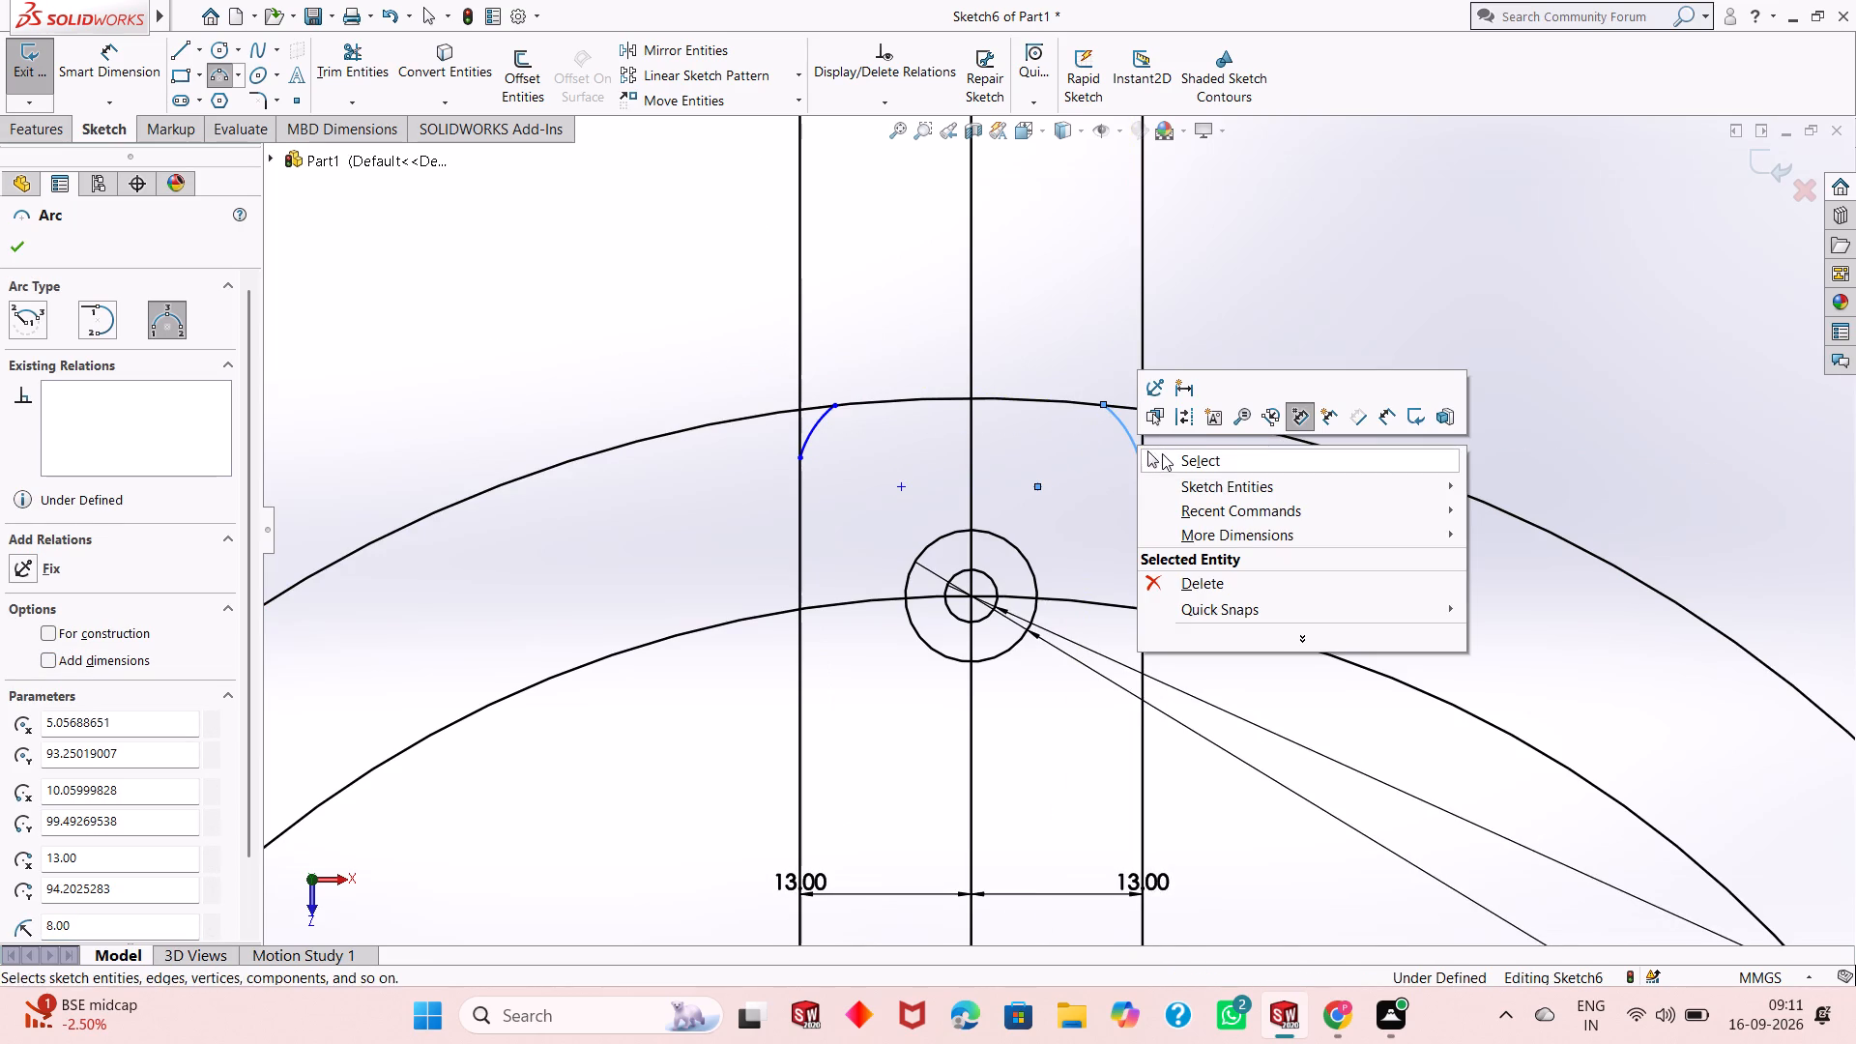
left_click(1162, 453)
Add 8 mm radius dimensions to both corner arcs at the top of the 200 mm circle.
left_click(129, 62)
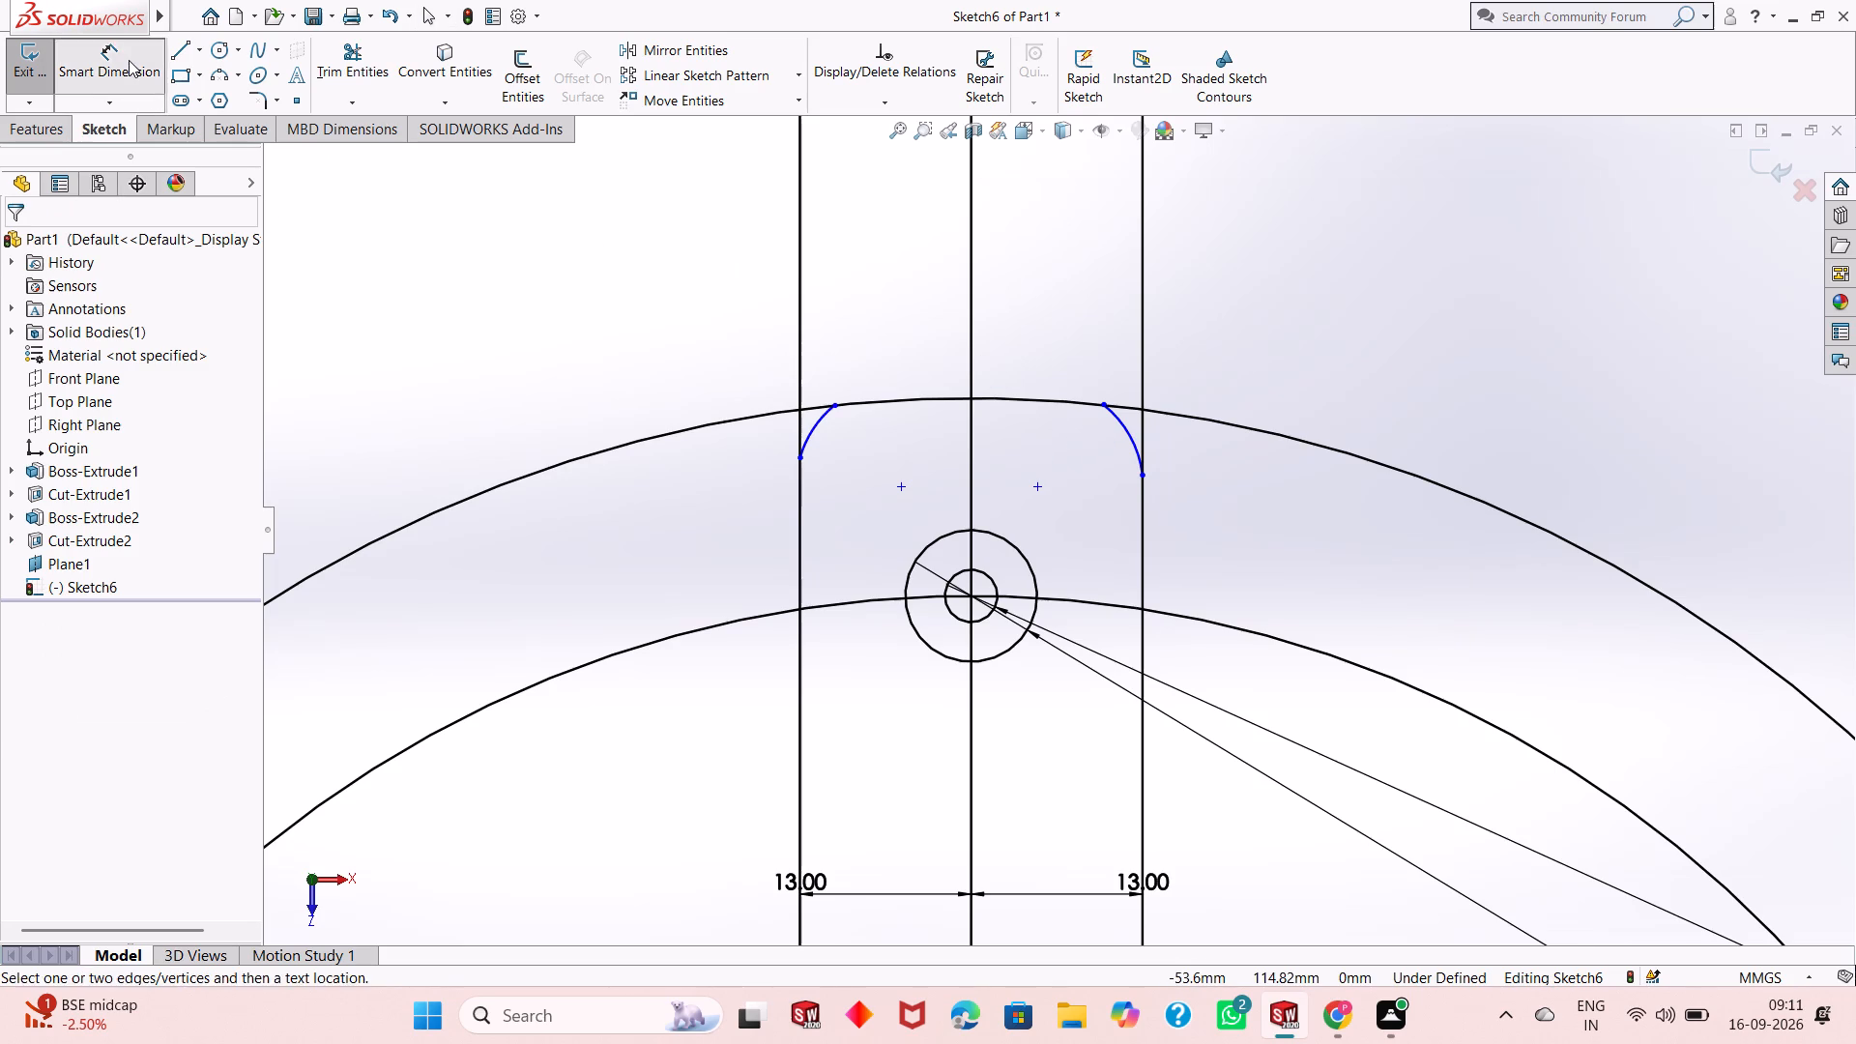
left_click(818, 425)
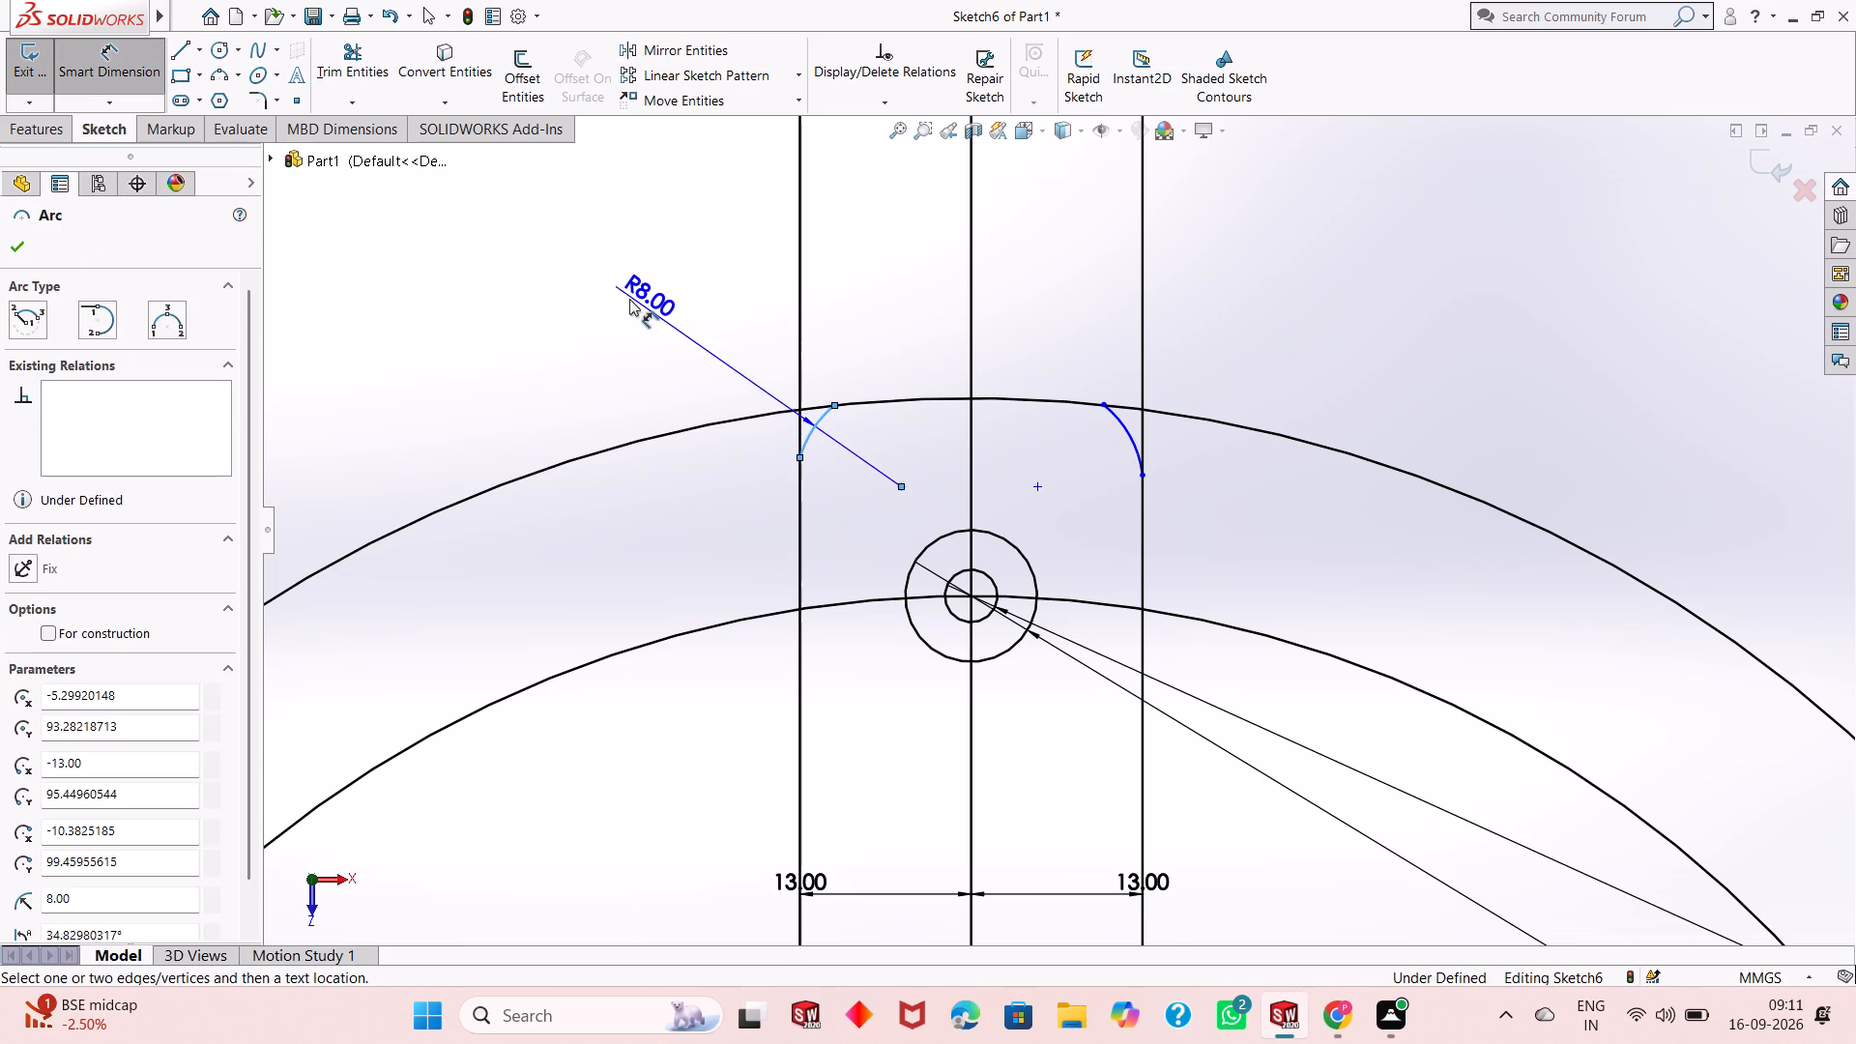
left_click(610, 289)
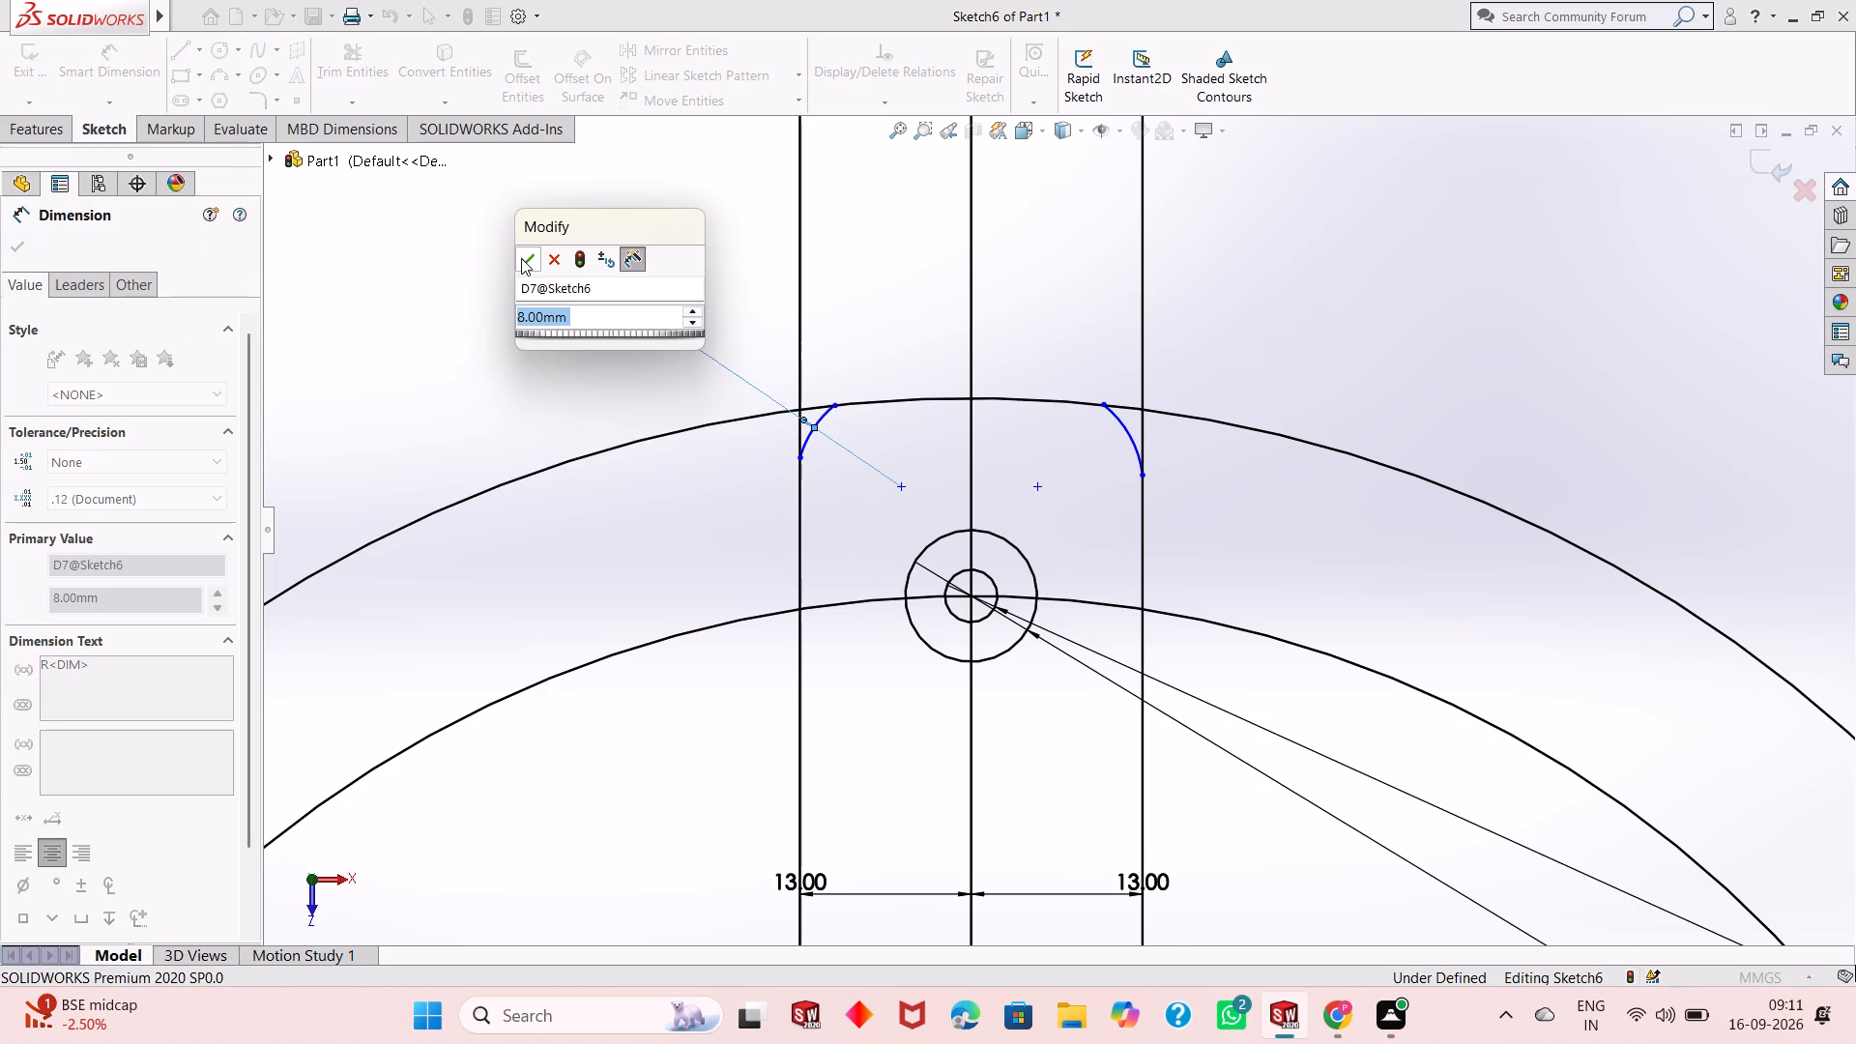
left_click(521, 258)
left_click(1127, 440)
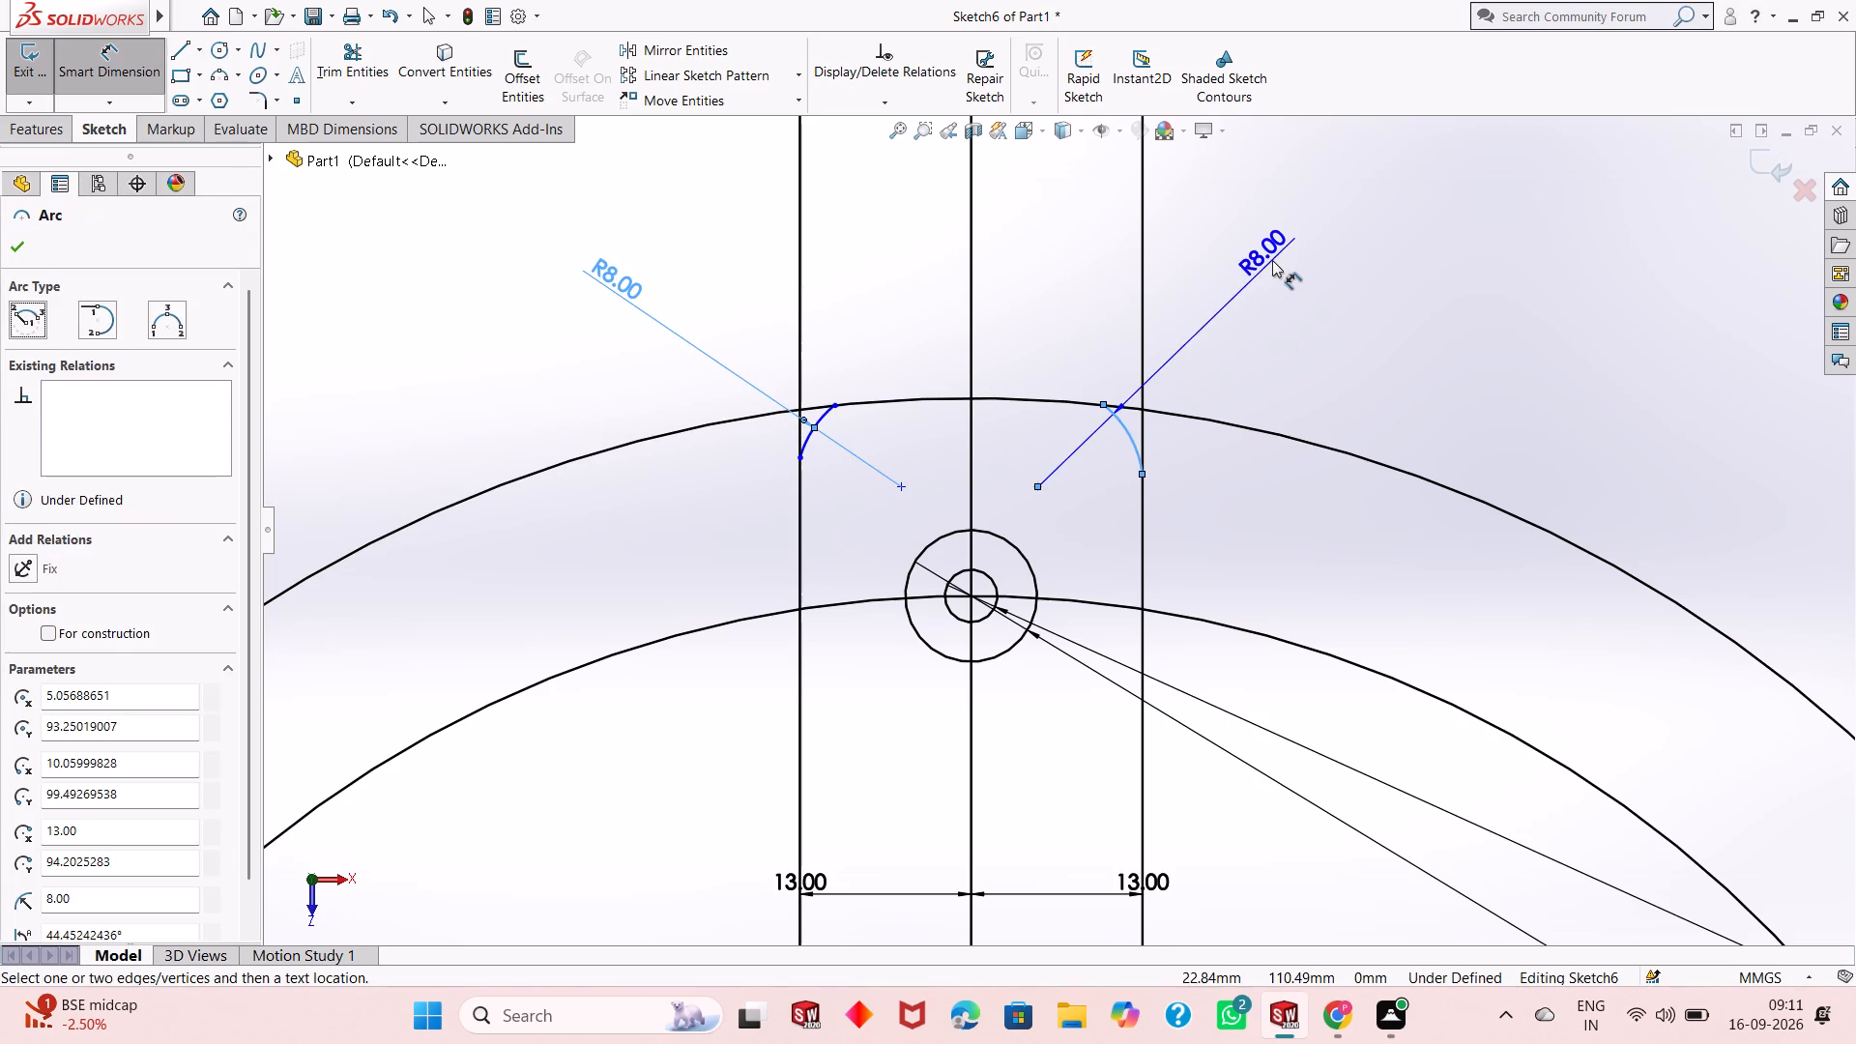
left_click(1272, 260)
left_click(1184, 241)
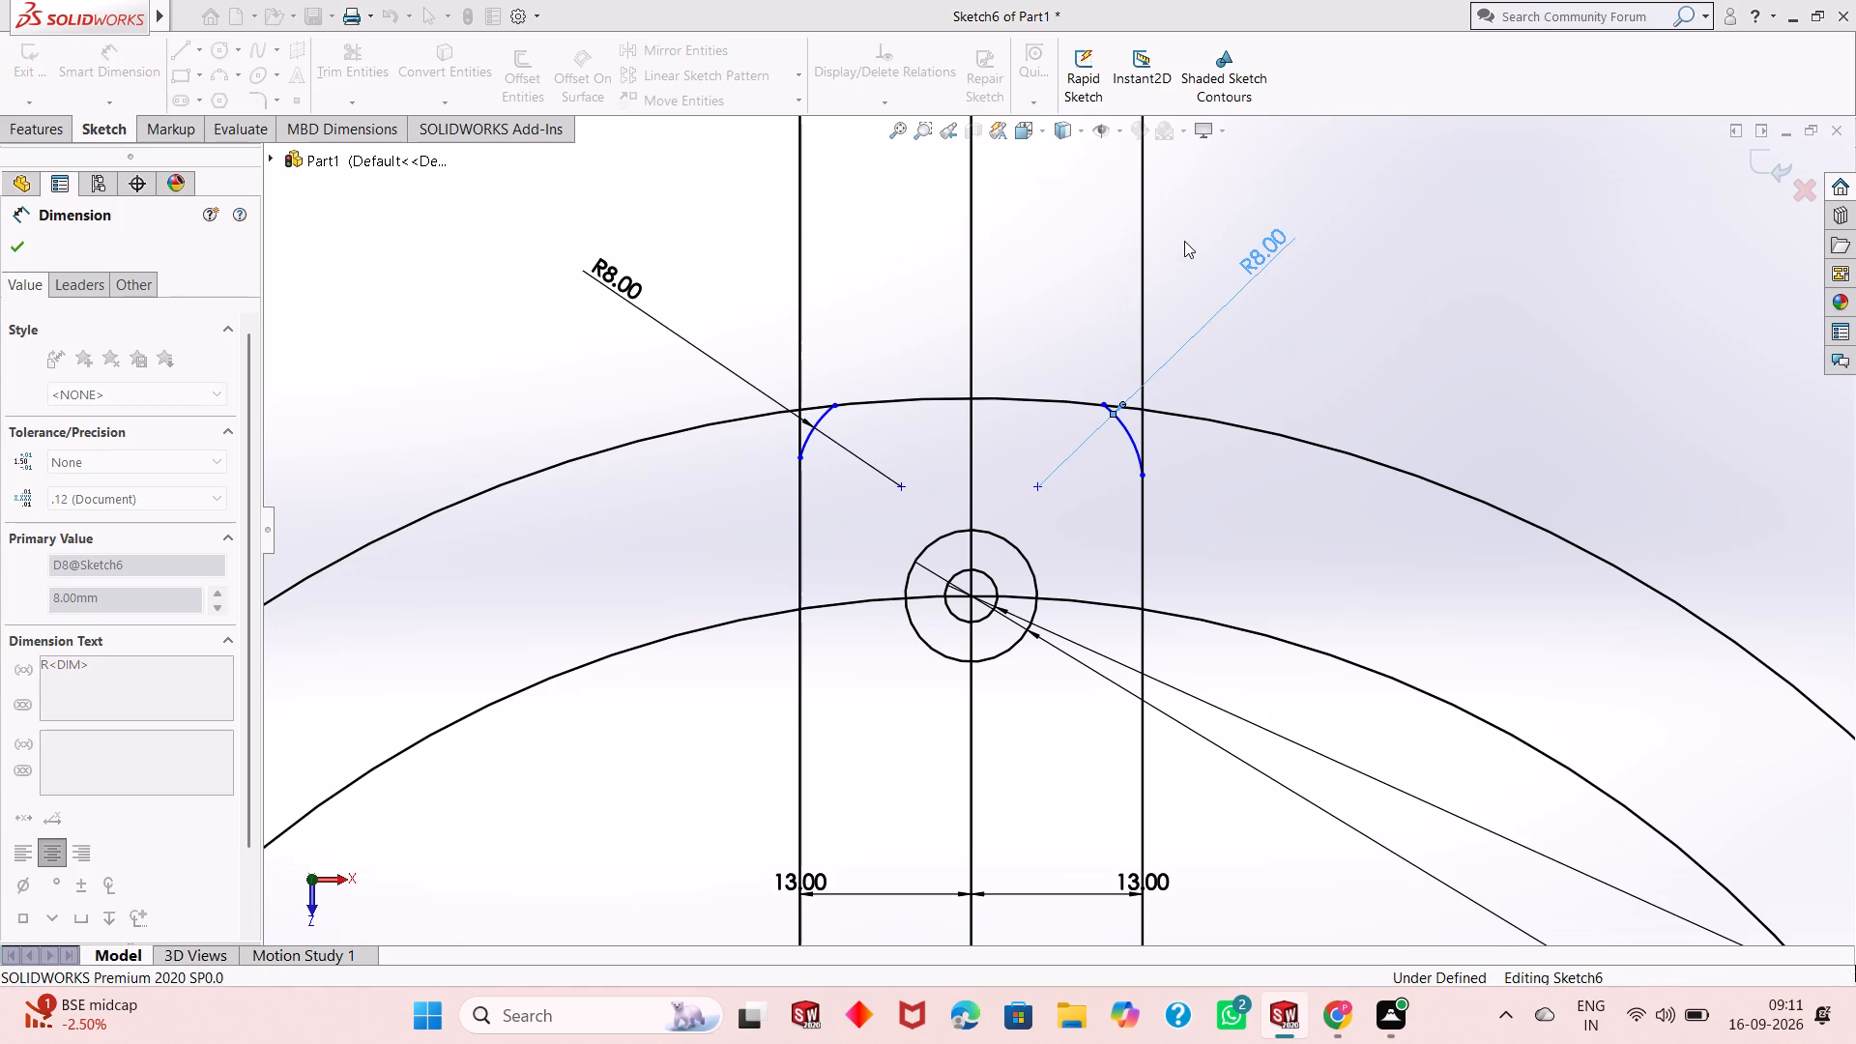
right_click(1174, 254)
left_click(1249, 324)
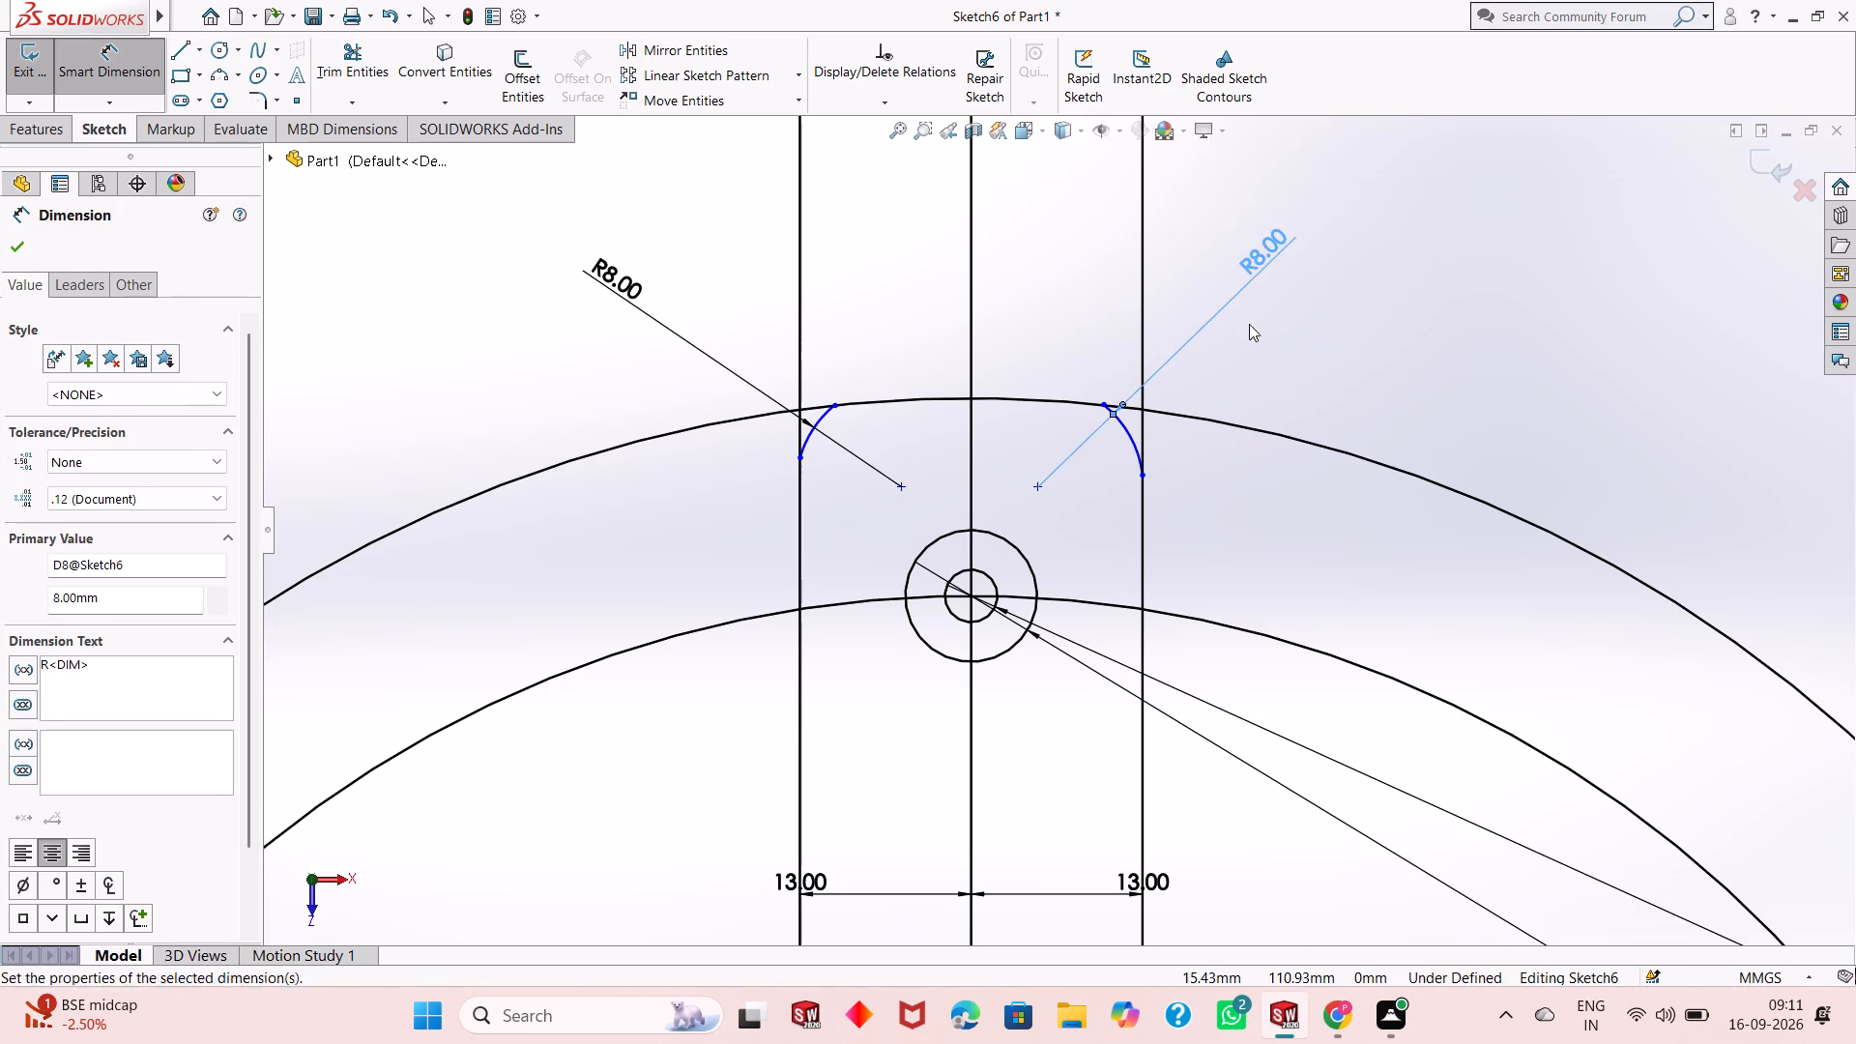
Make the left corner arc tangent to the 200 mm circle and to the left offset line.
scroll(817, 420, "down", 6)
scroll(983, 565, "down", 4)
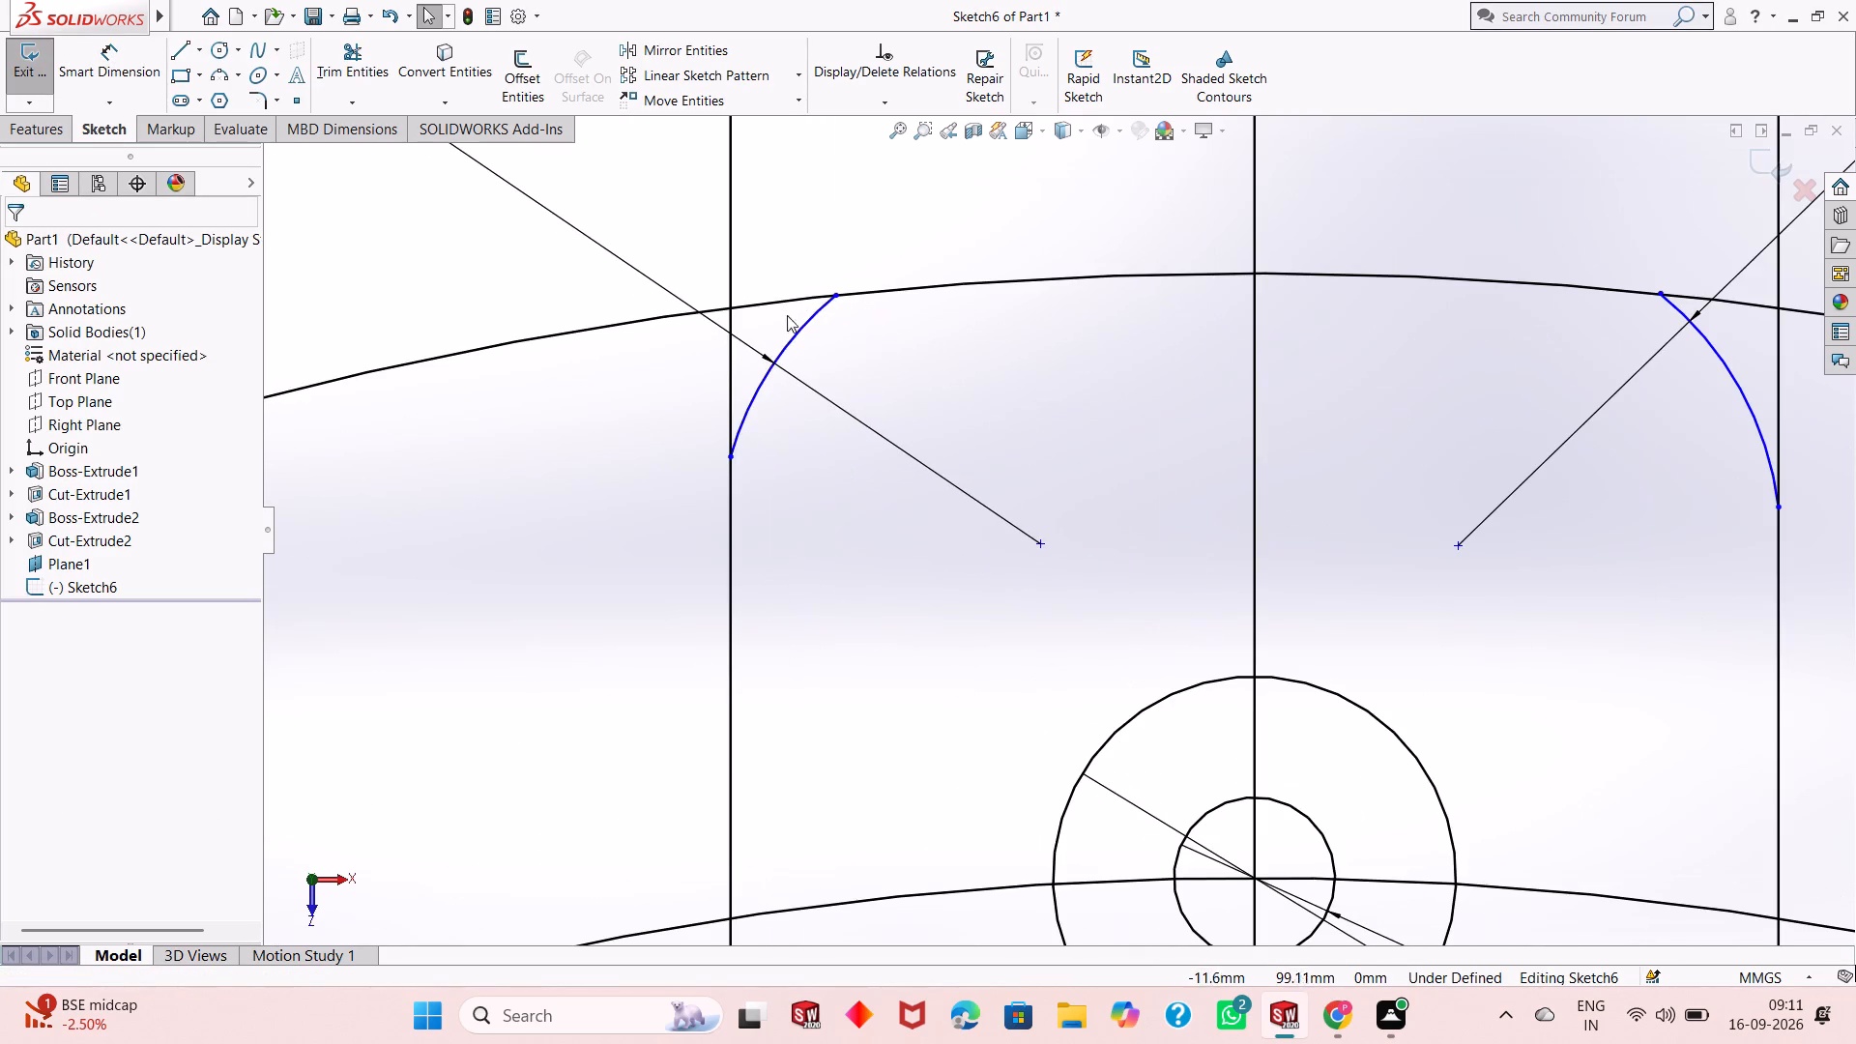
left_click(796, 340)
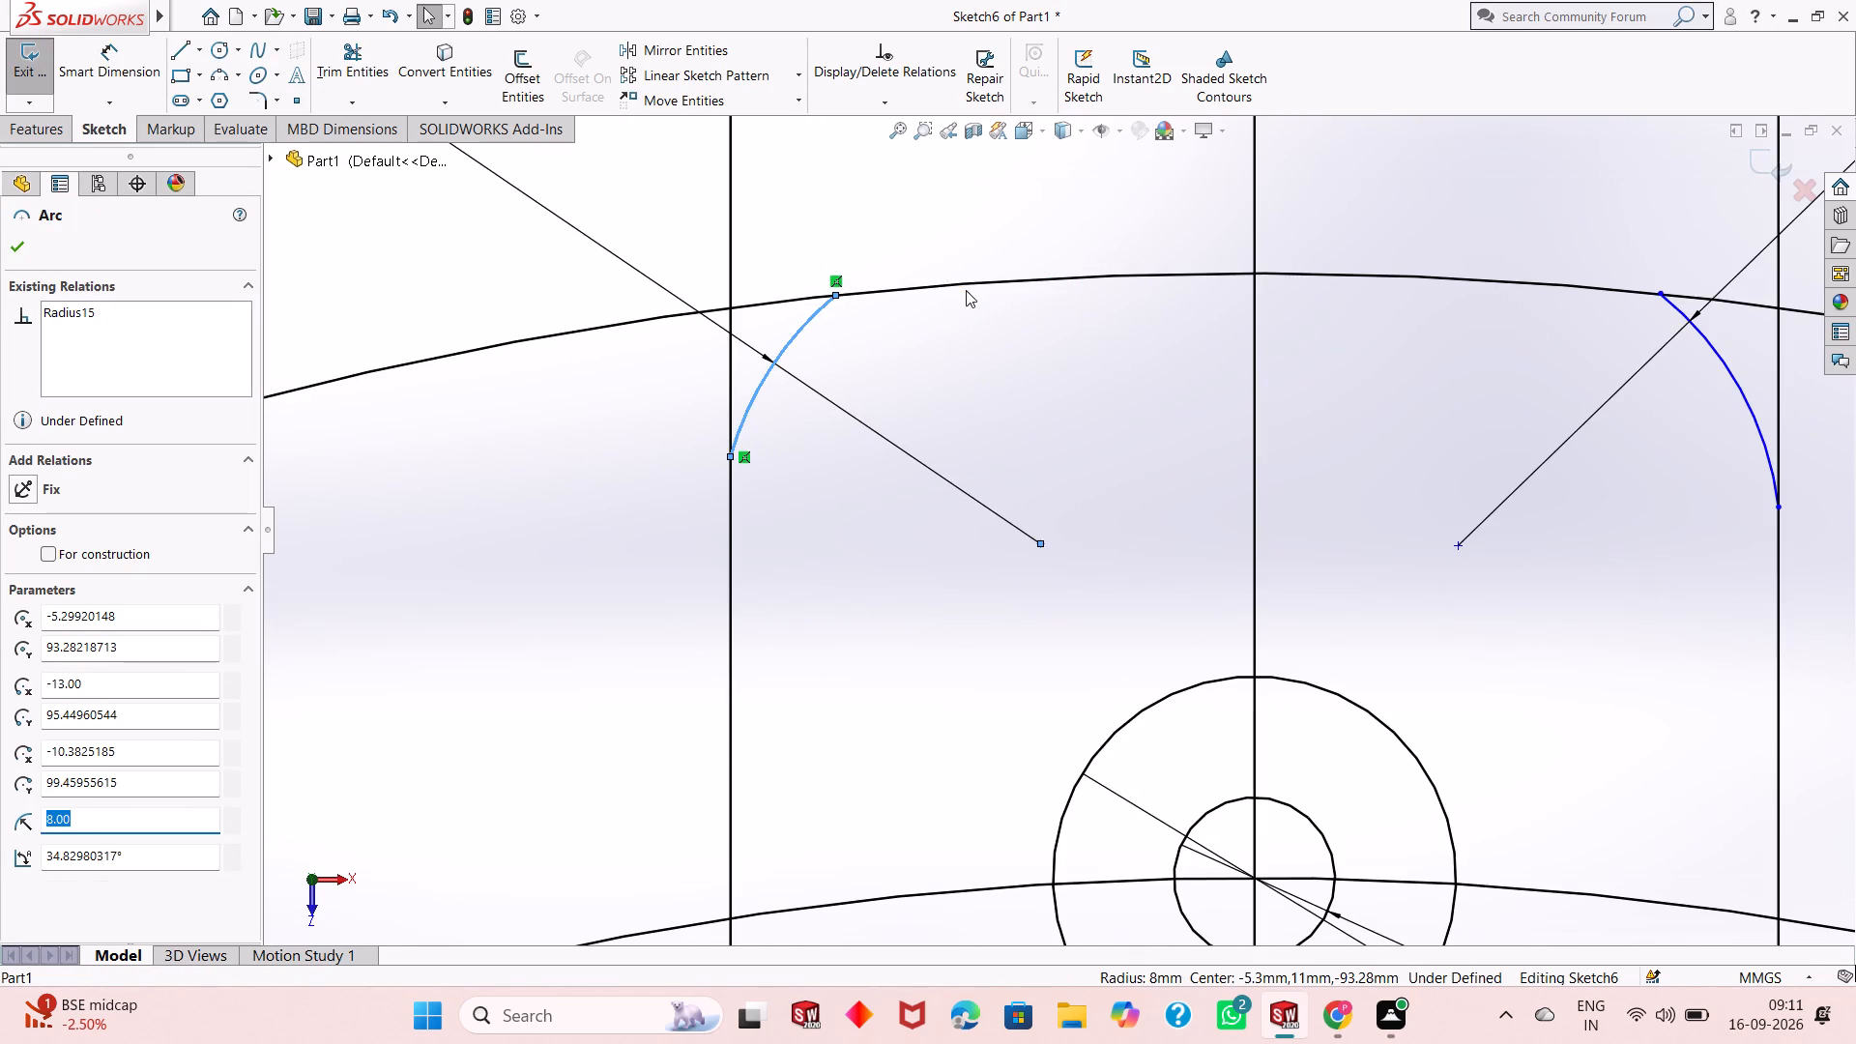
left_click(965, 289, "ctrl")
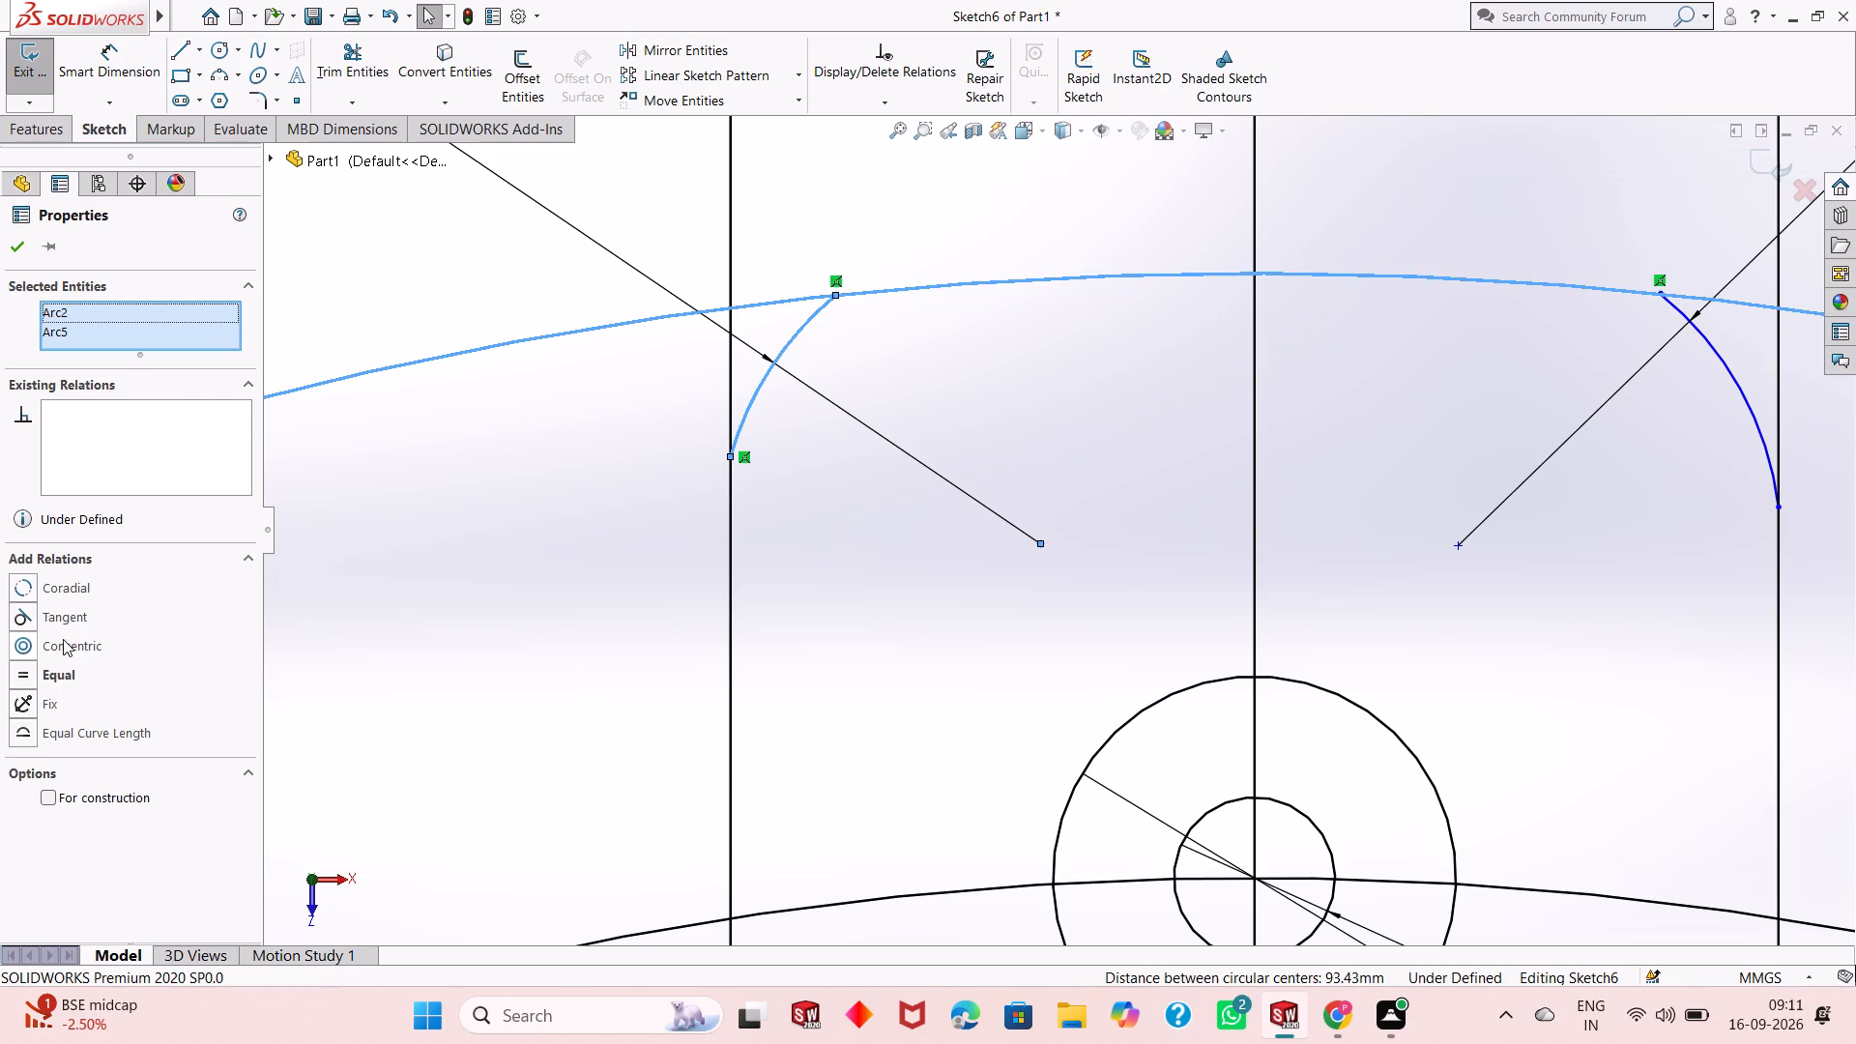
left_click(21, 623)
left_click(13, 245)
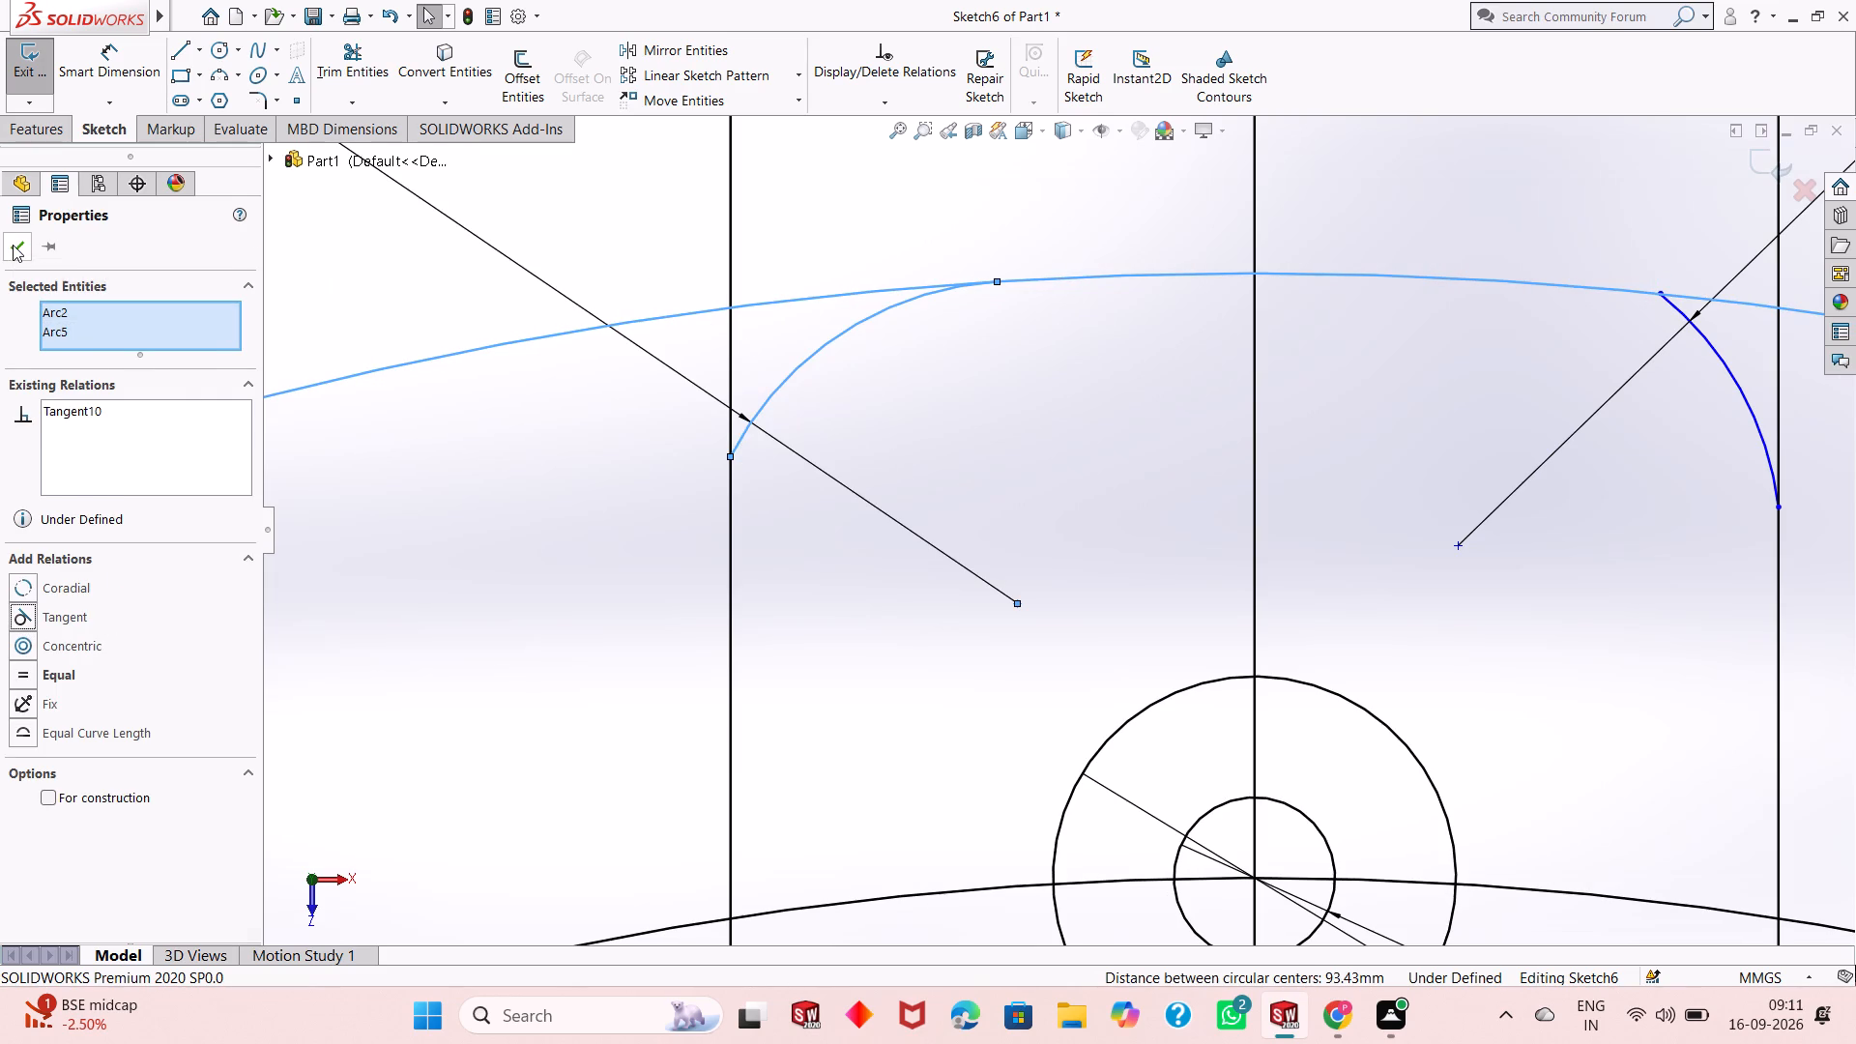
left_click(789, 376)
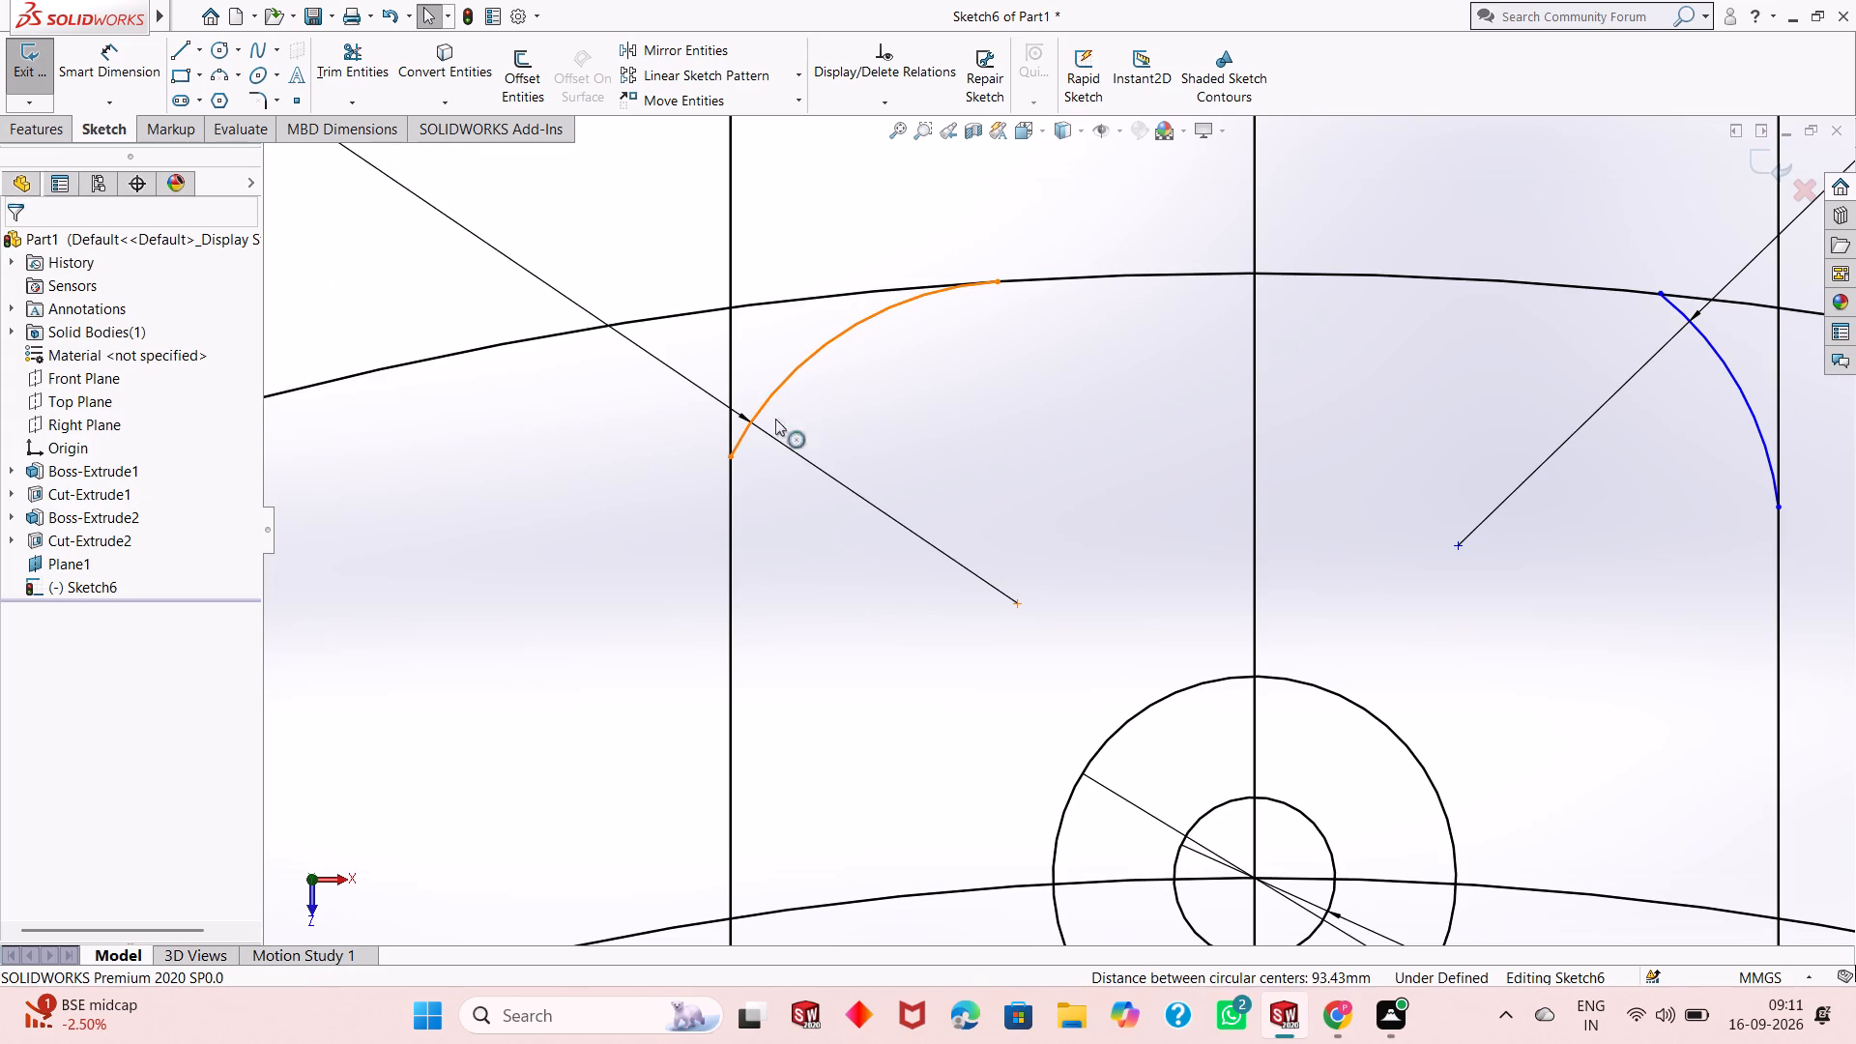
left_click(729, 515, "ctrl")
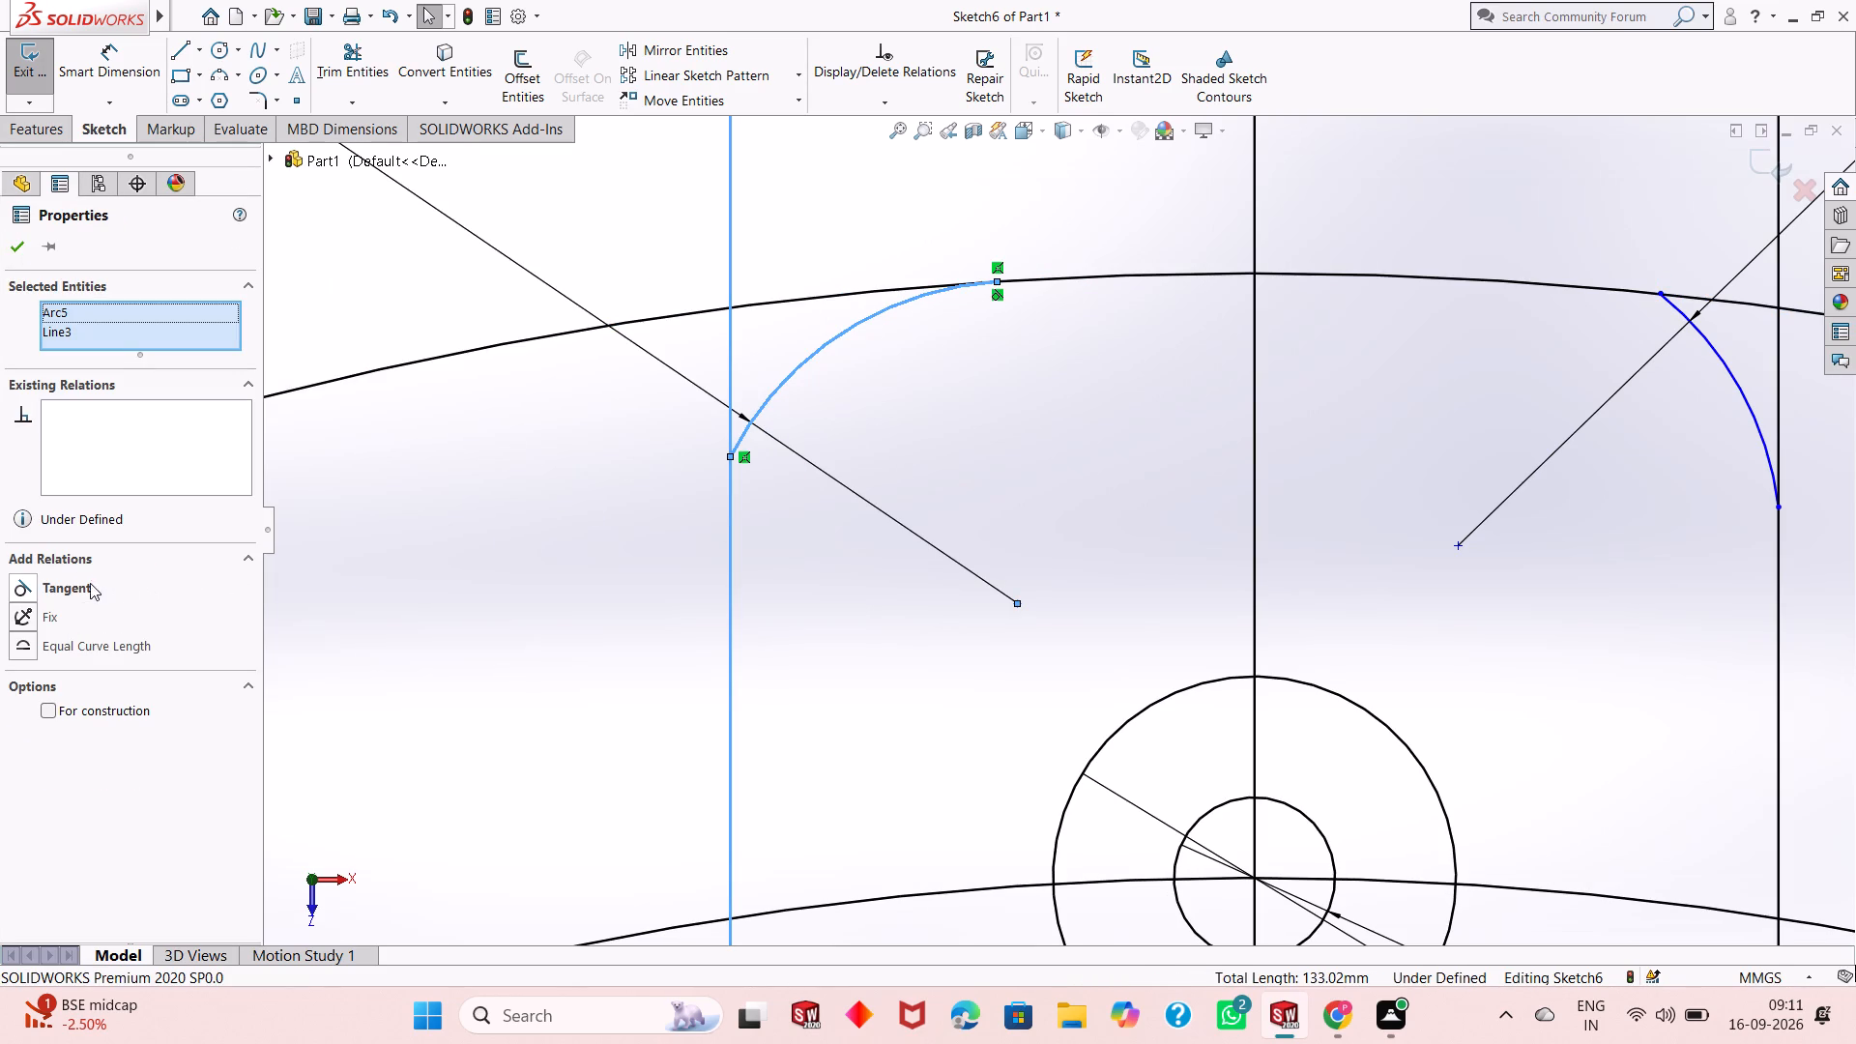
left_click(15, 590)
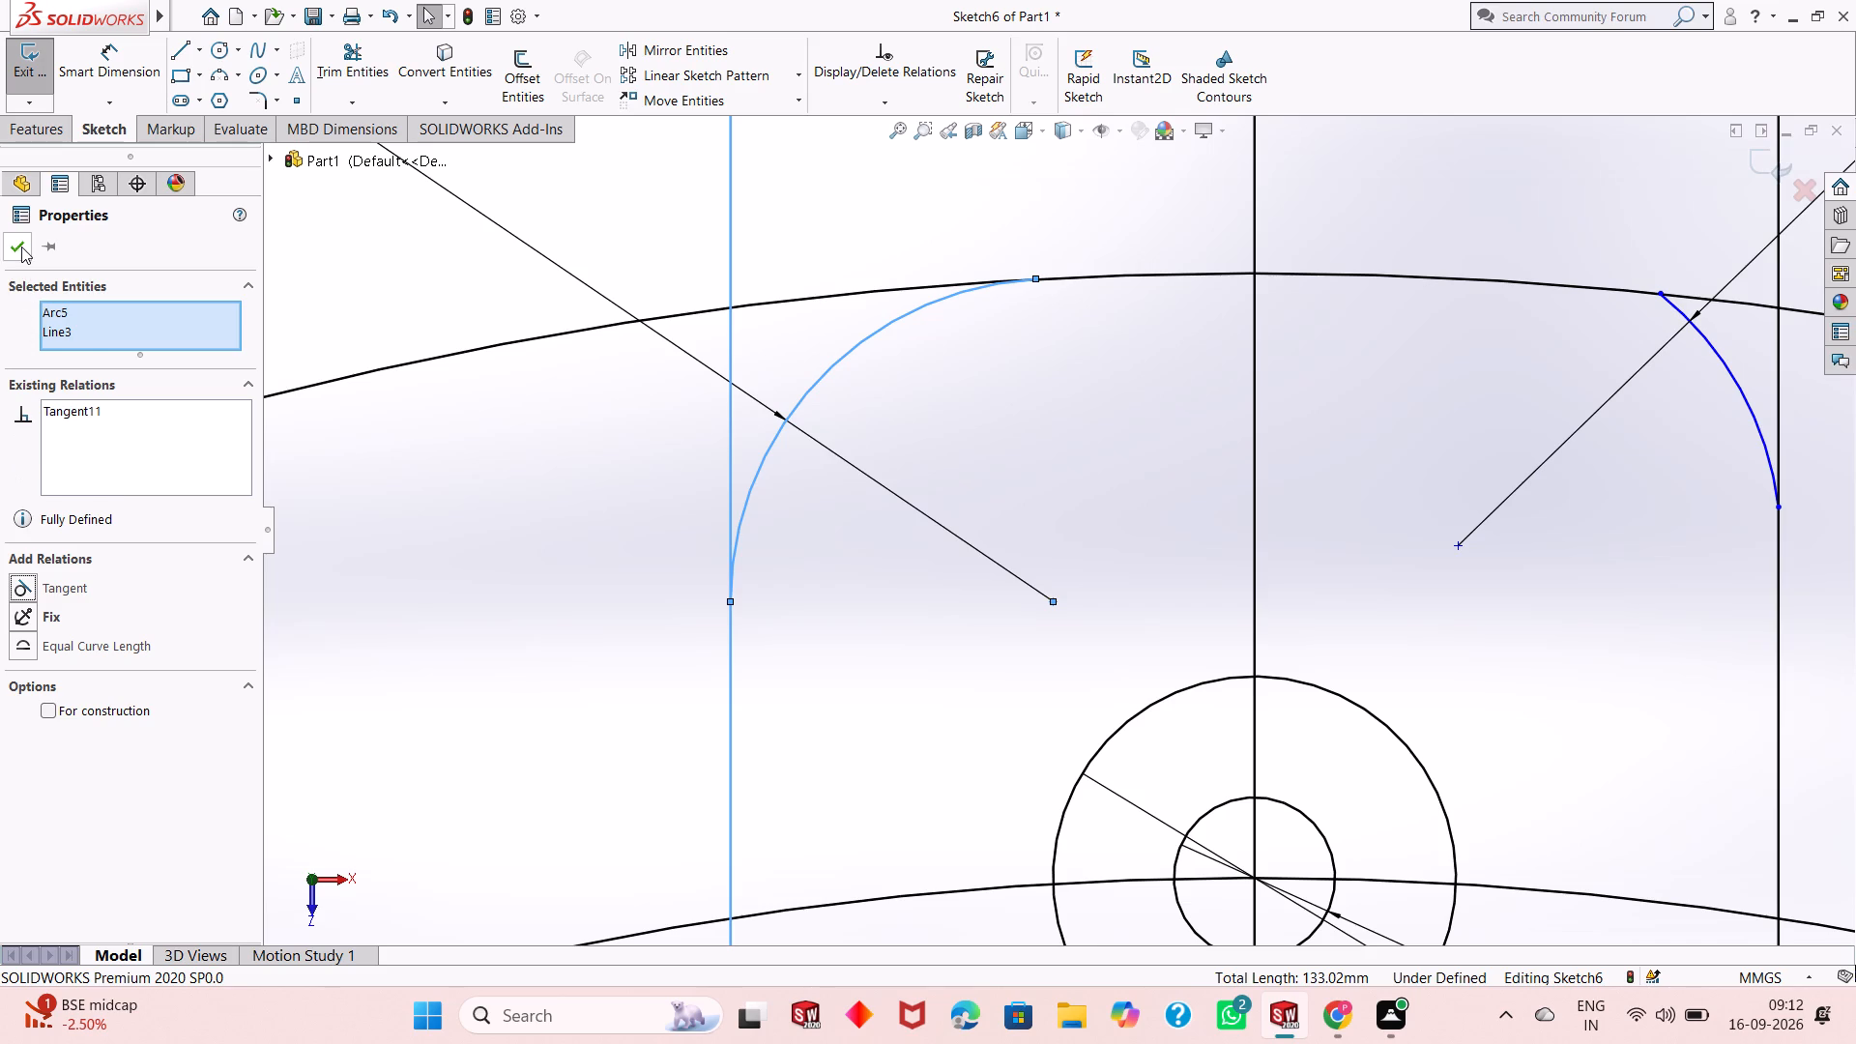
left_click(21, 246)
Make the right corner arc tangent to the 200 mm circle and to the right offset line.
scroll(472, 523, "up", 4)
scroll(1406, 526, "up", 1)
scroll(1406, 526, "down", 3)
scroll(1207, 419, "down", 7)
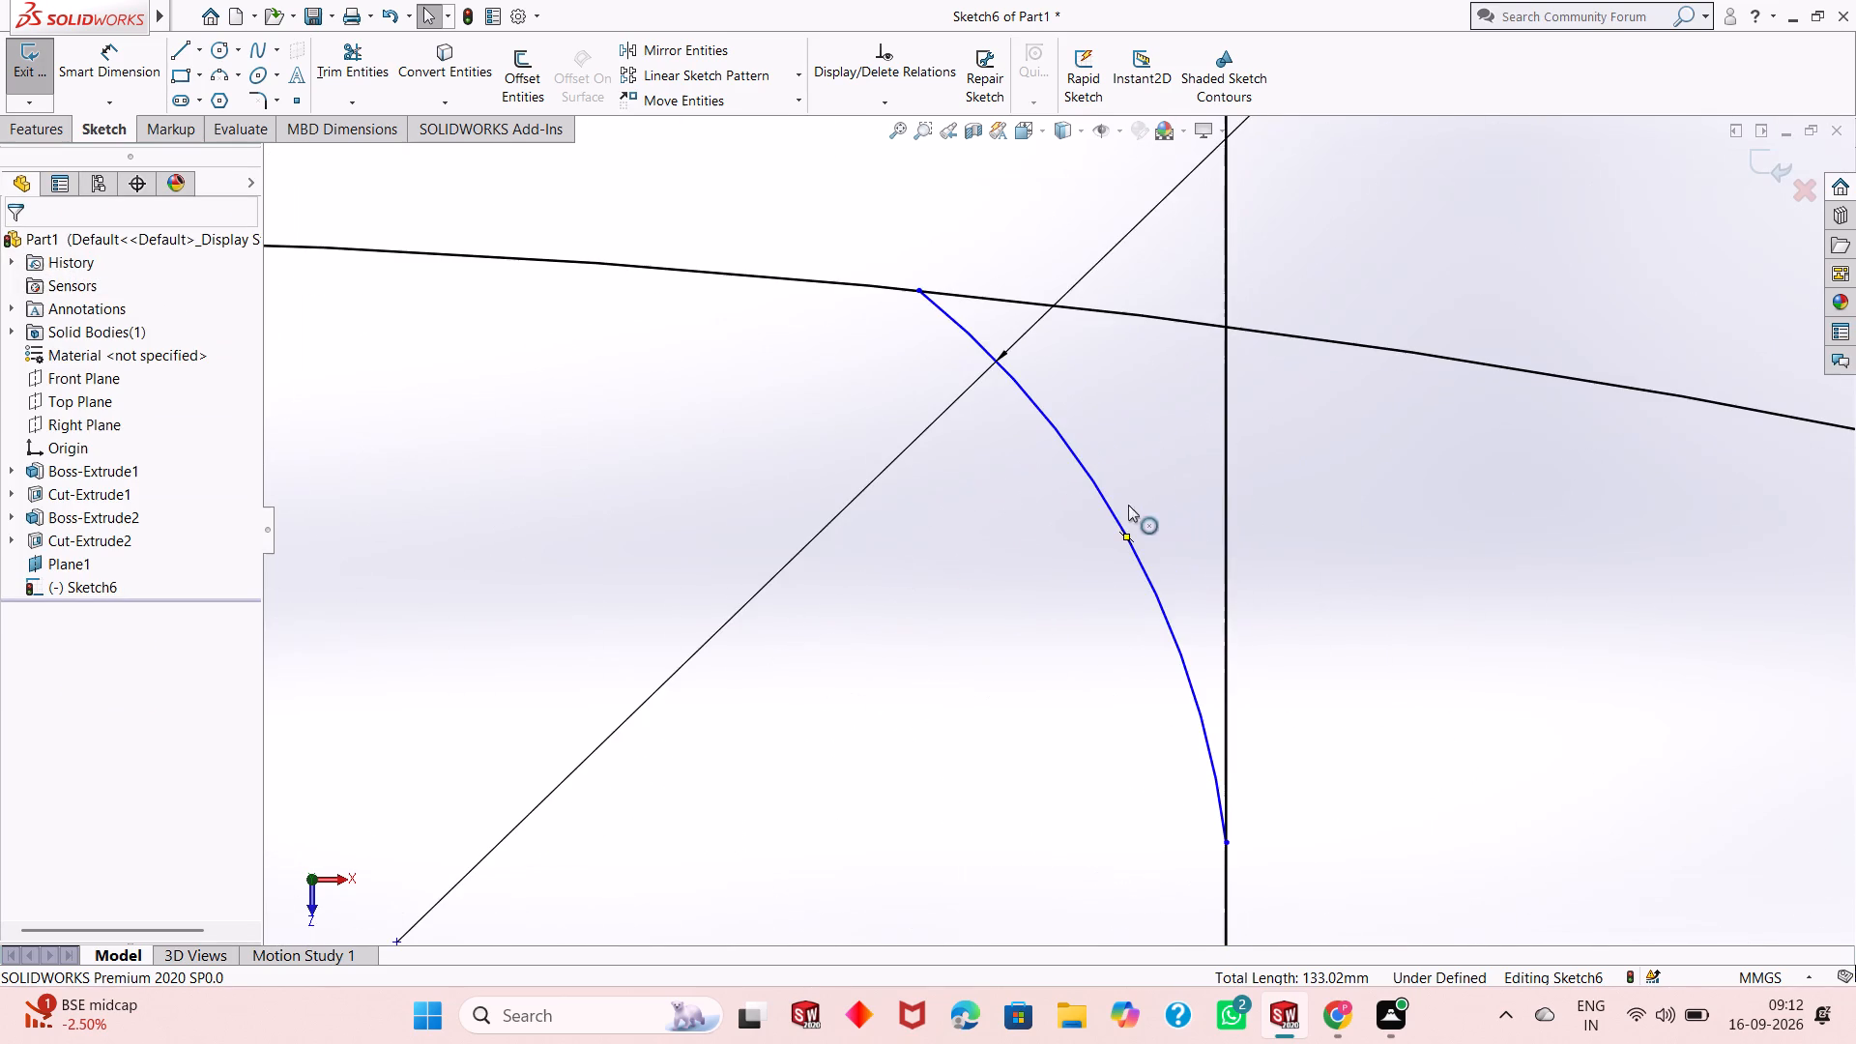
left_click(1101, 495)
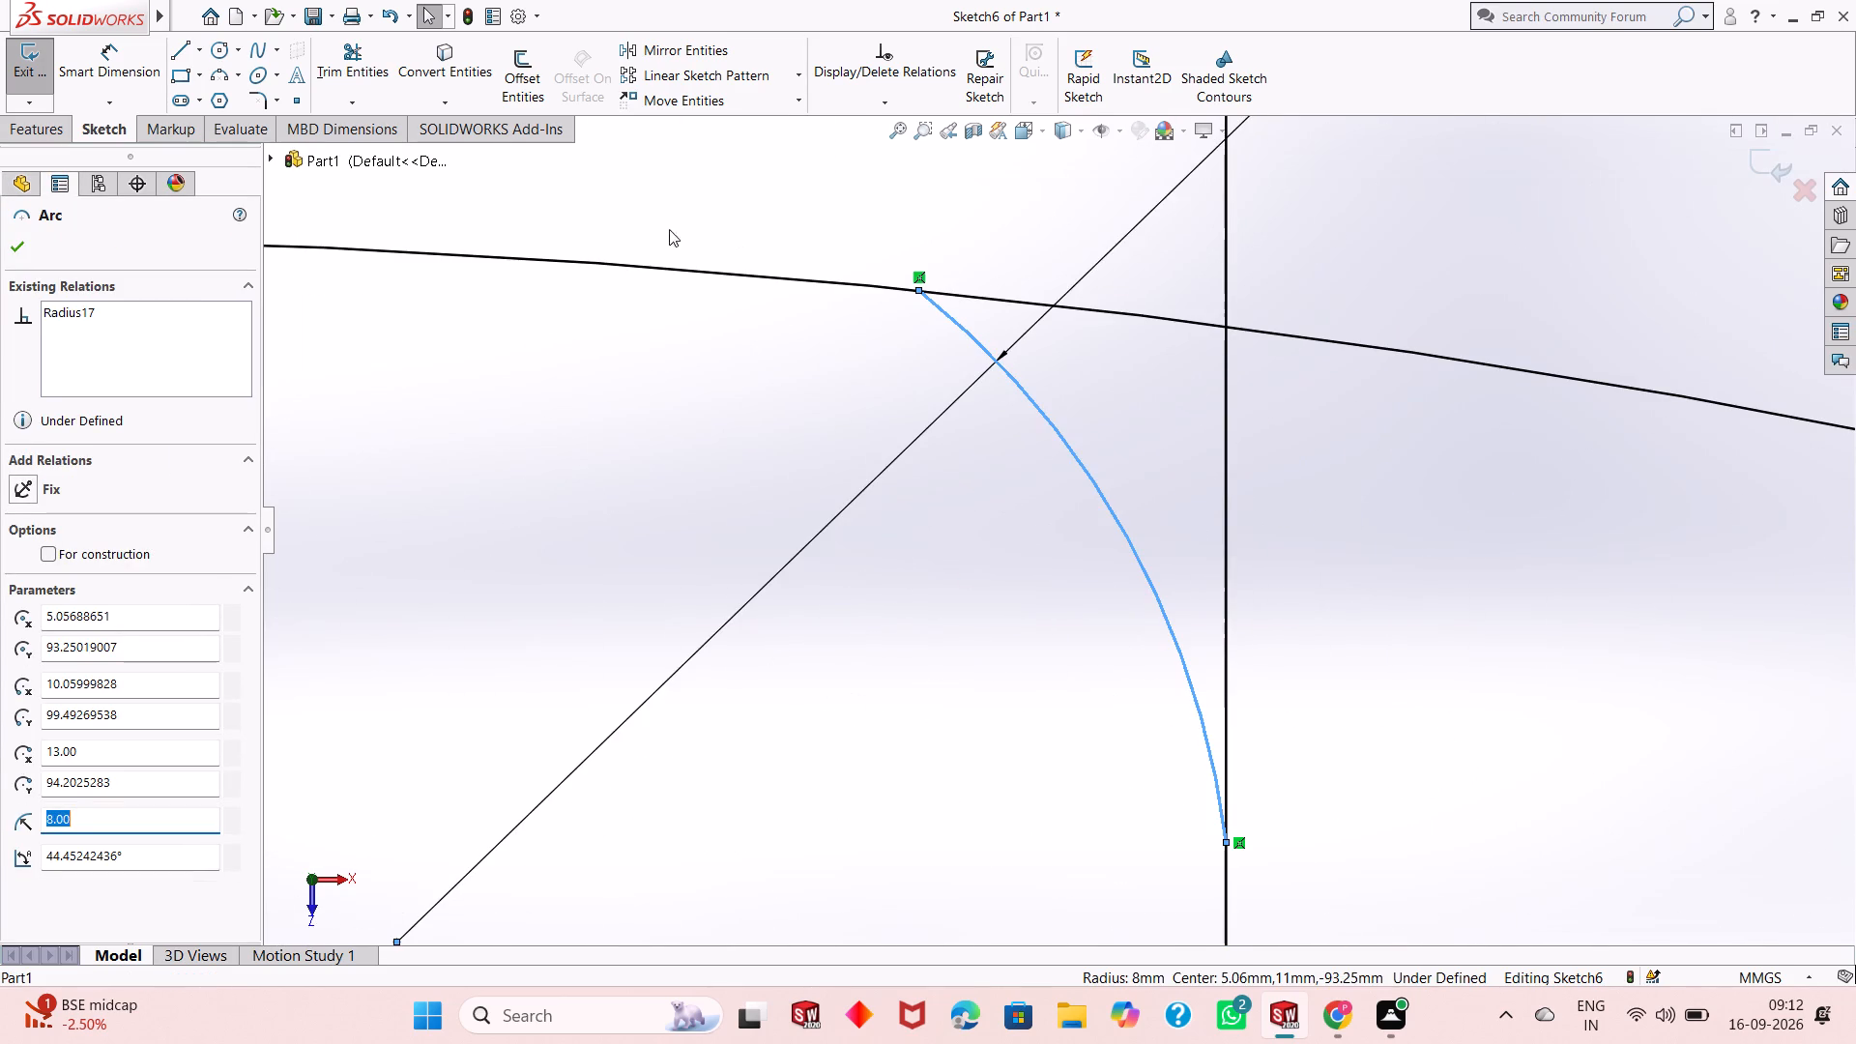
left_click(691, 274, "ctrl")
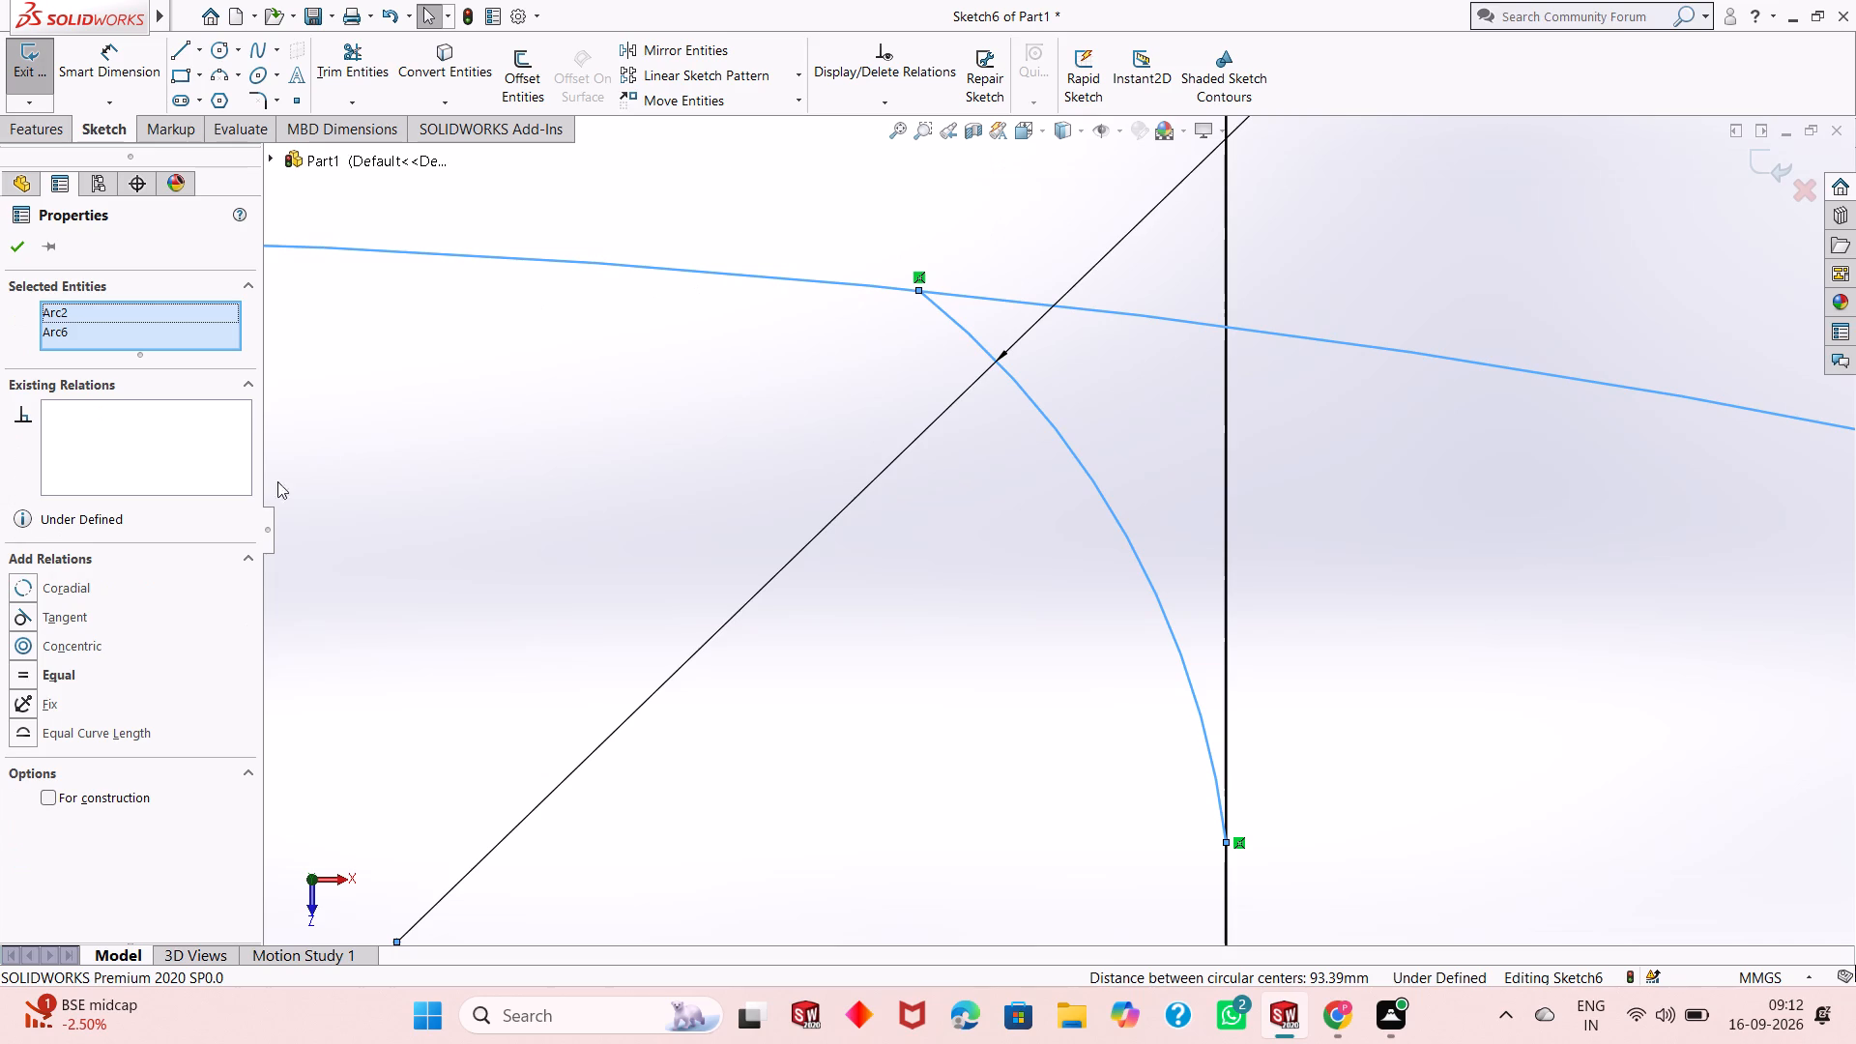
left_click(19, 614)
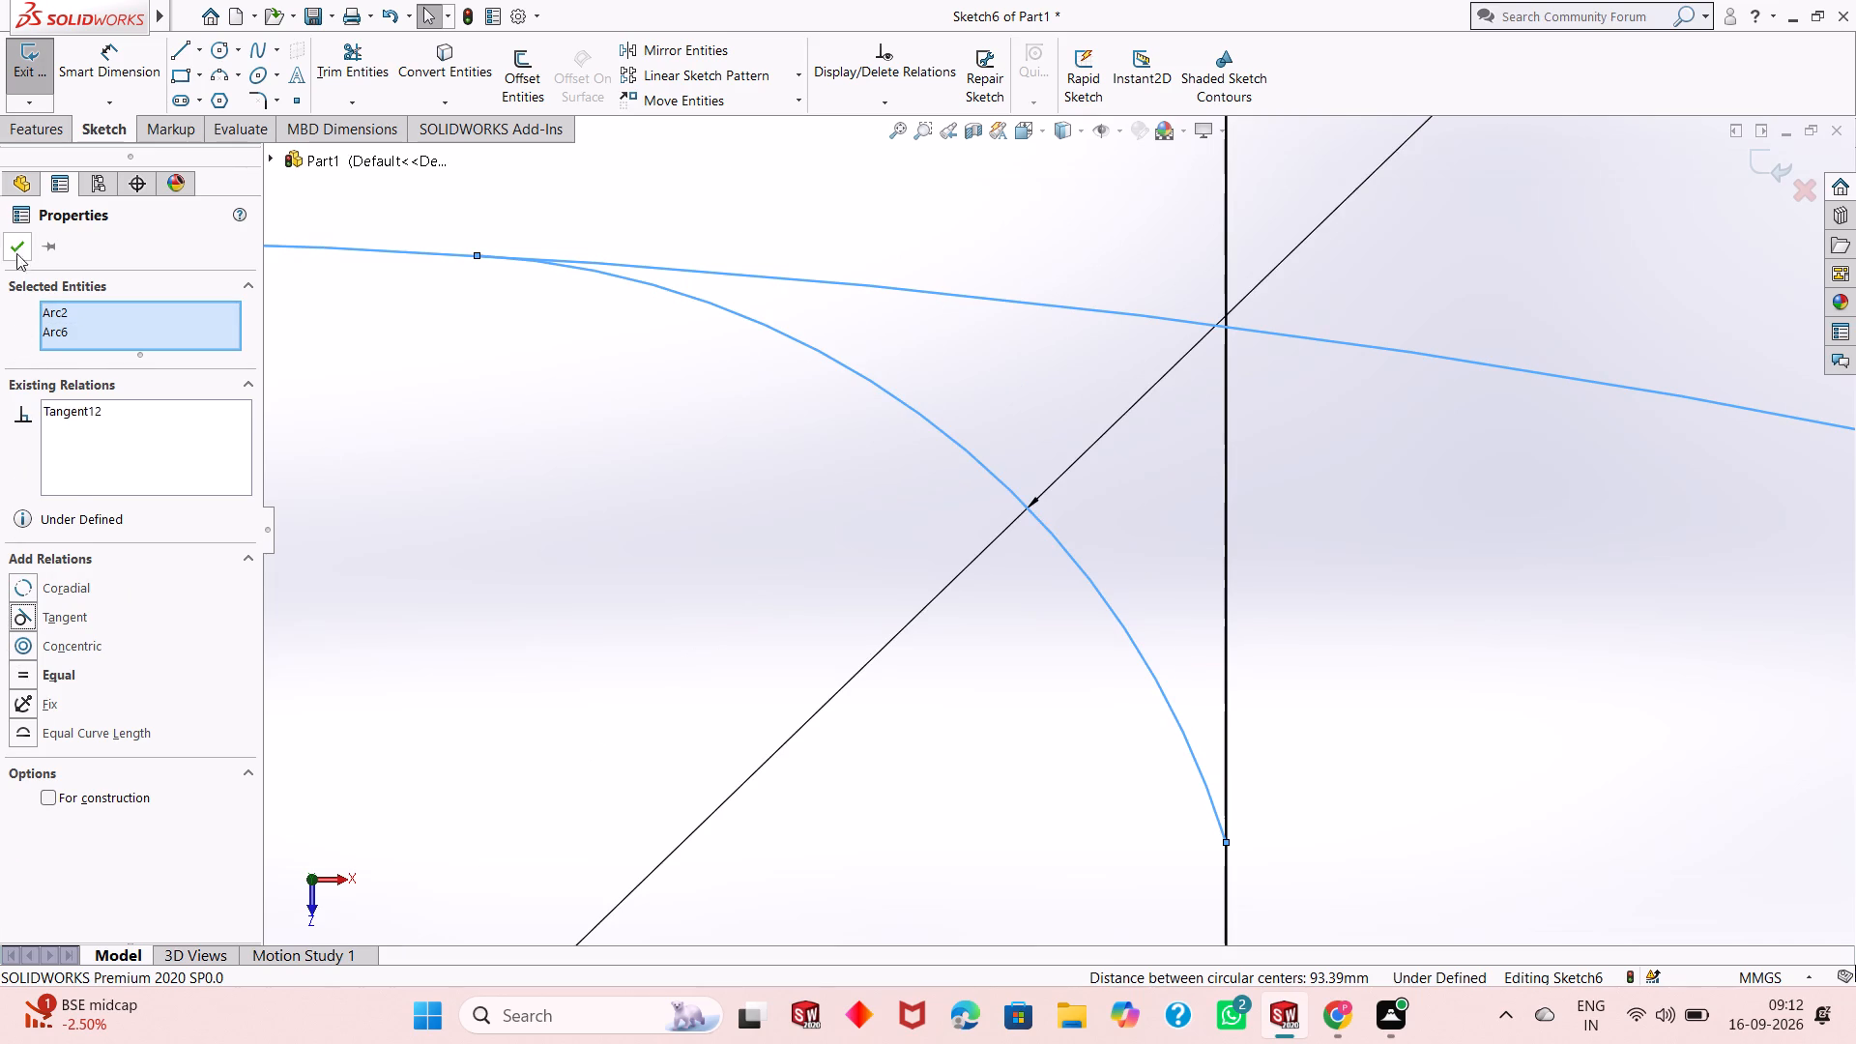
left_click(16, 239)
scroll(534, 434, "up", 9)
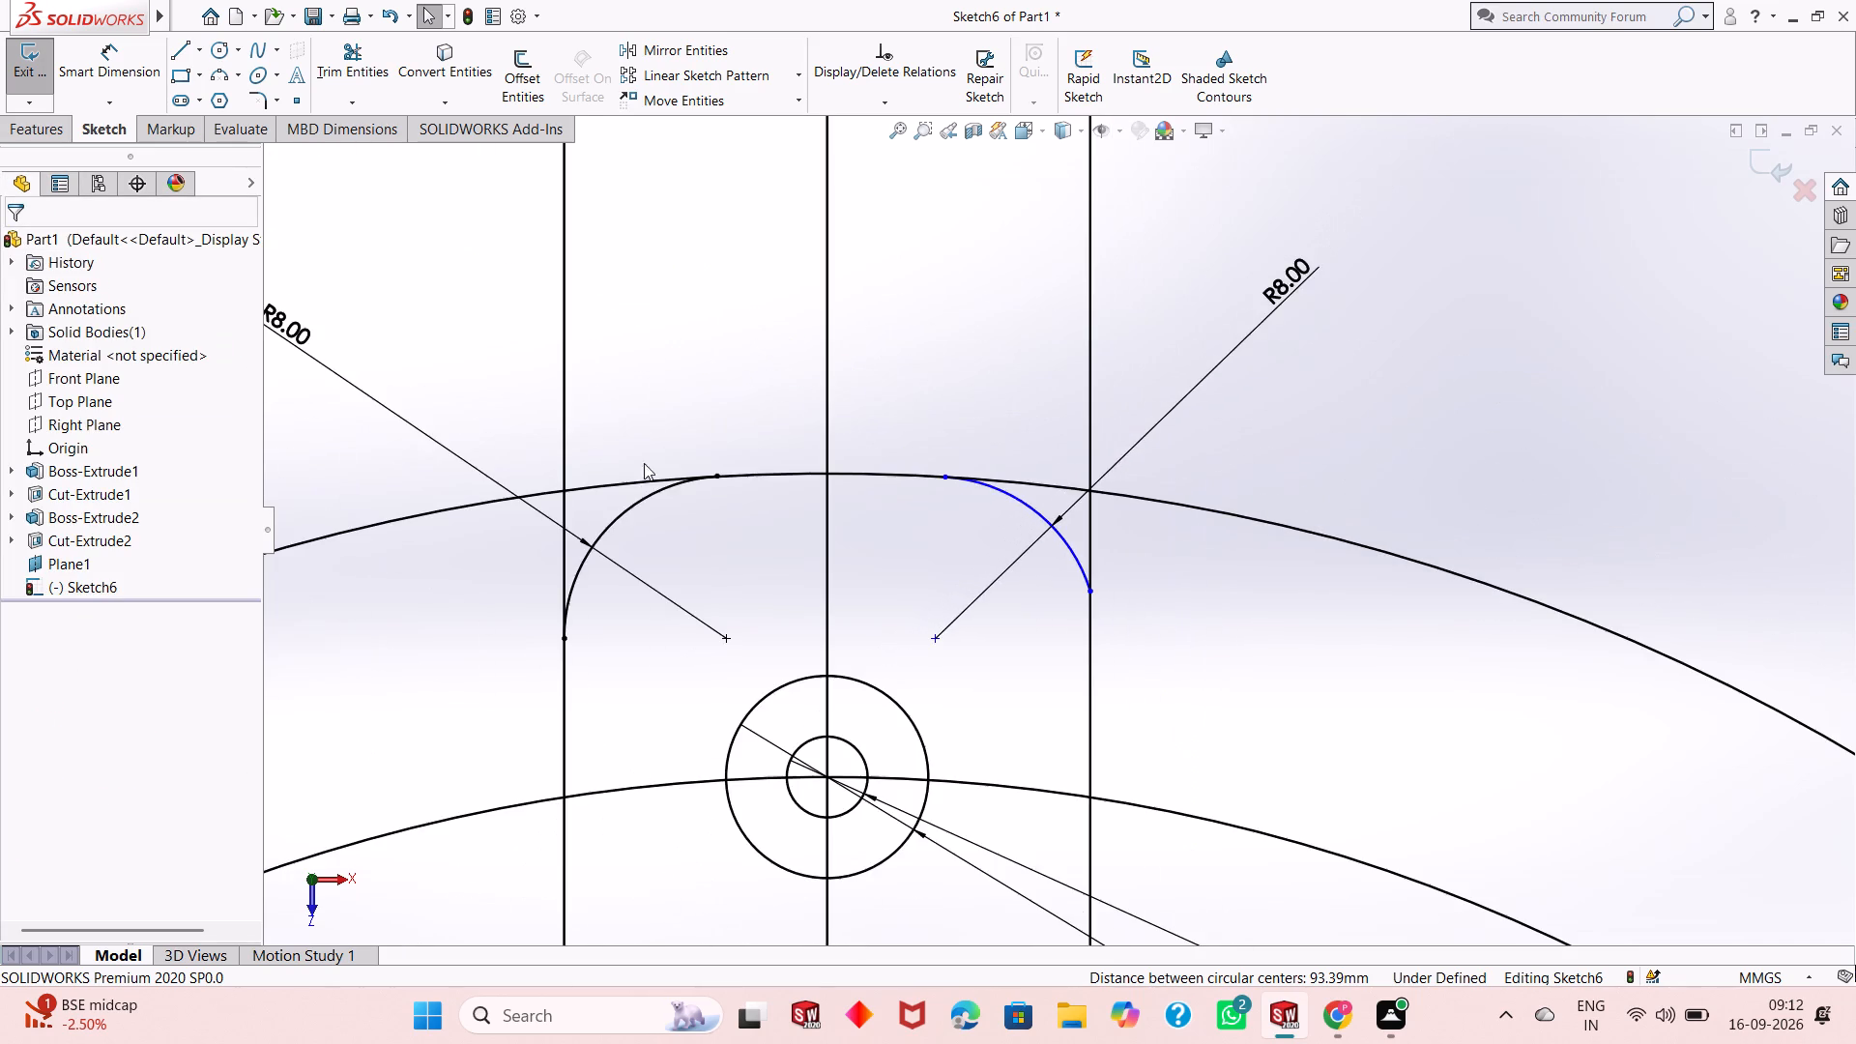
scroll(1165, 722, "down", 2)
scroll(1096, 605, "down", 2)
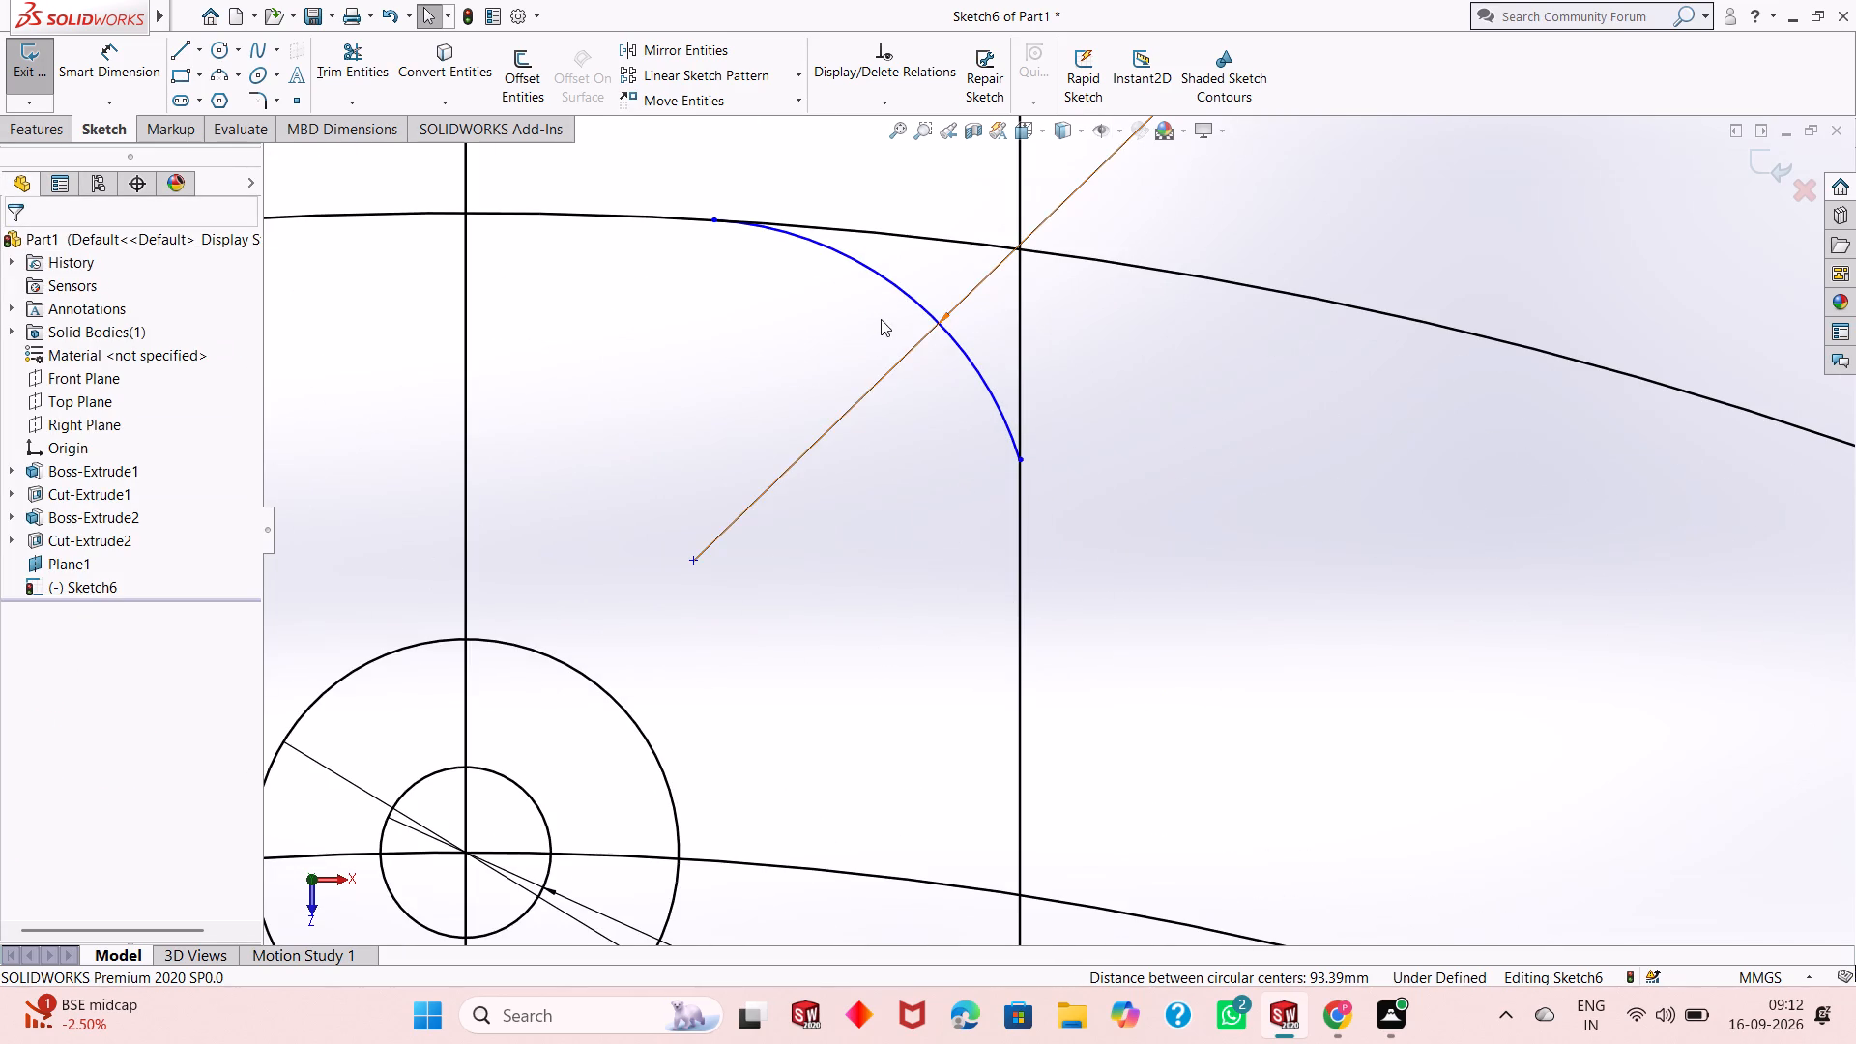
left_click(968, 364)
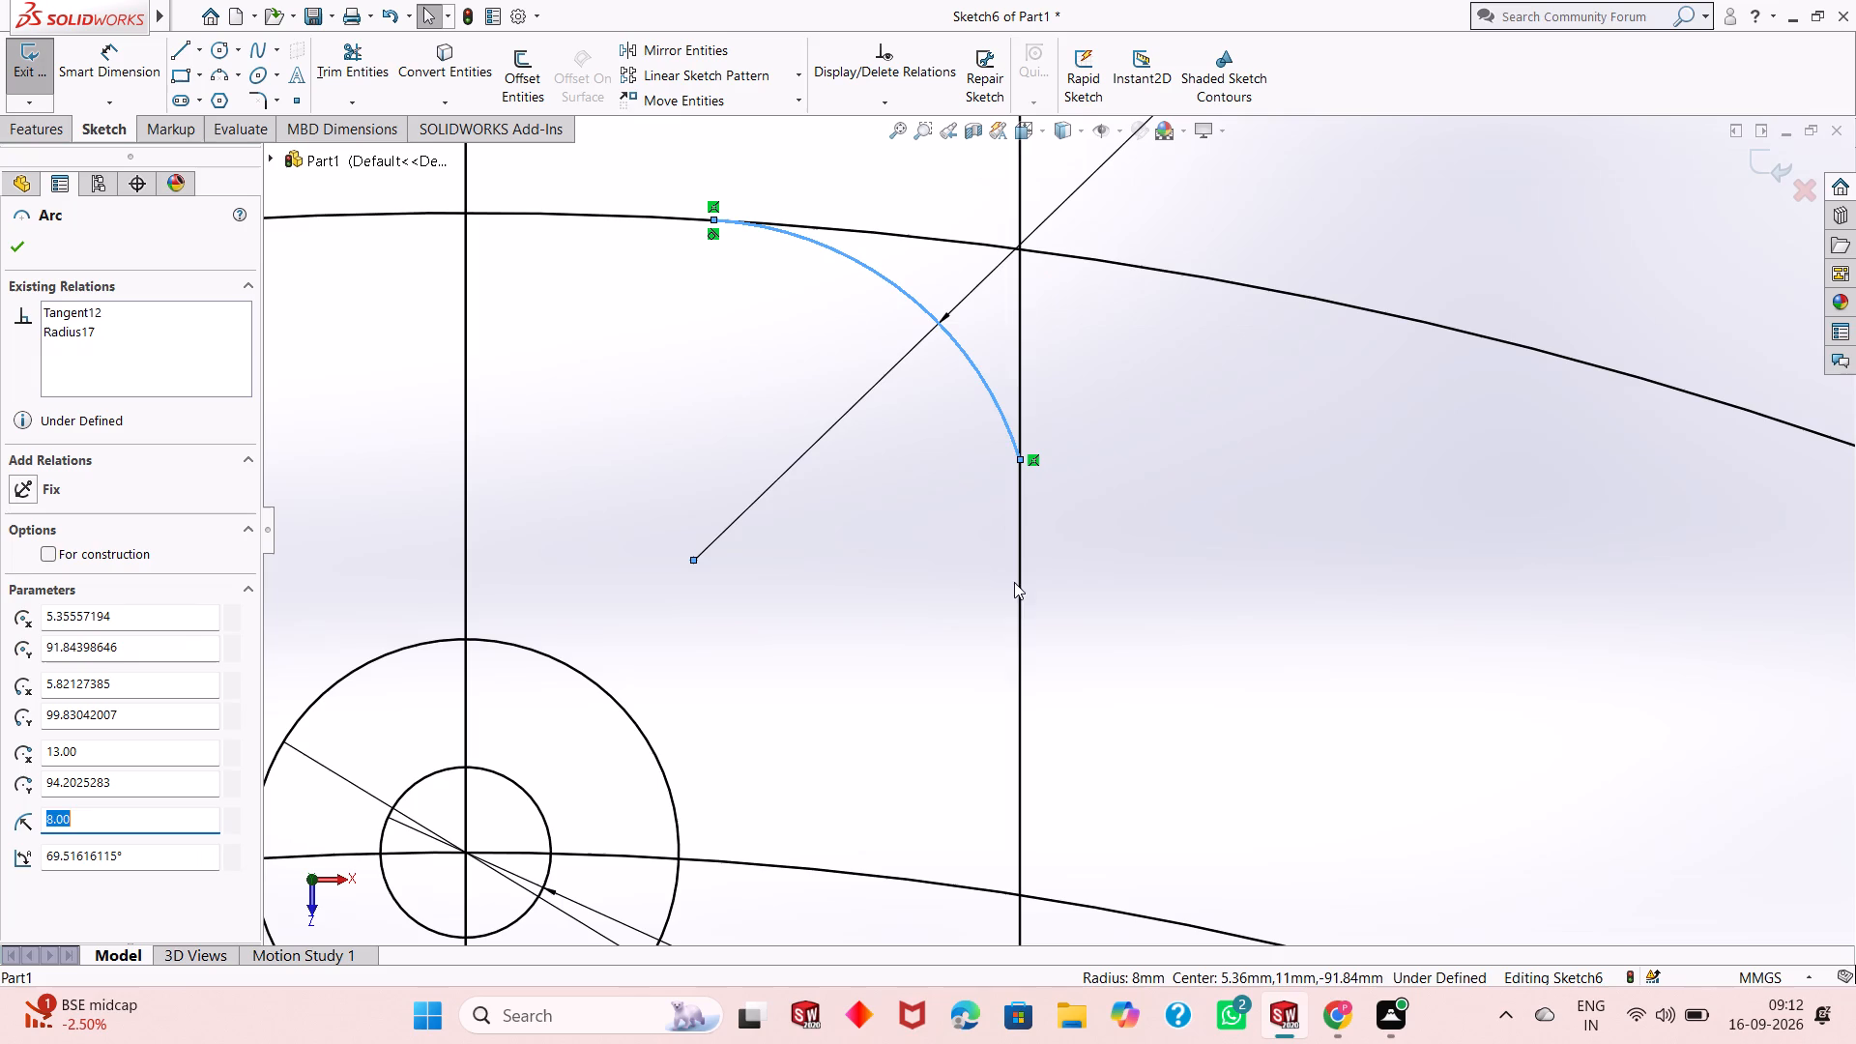
left_click(1016, 589, "ctrl")
left_click(22, 588)
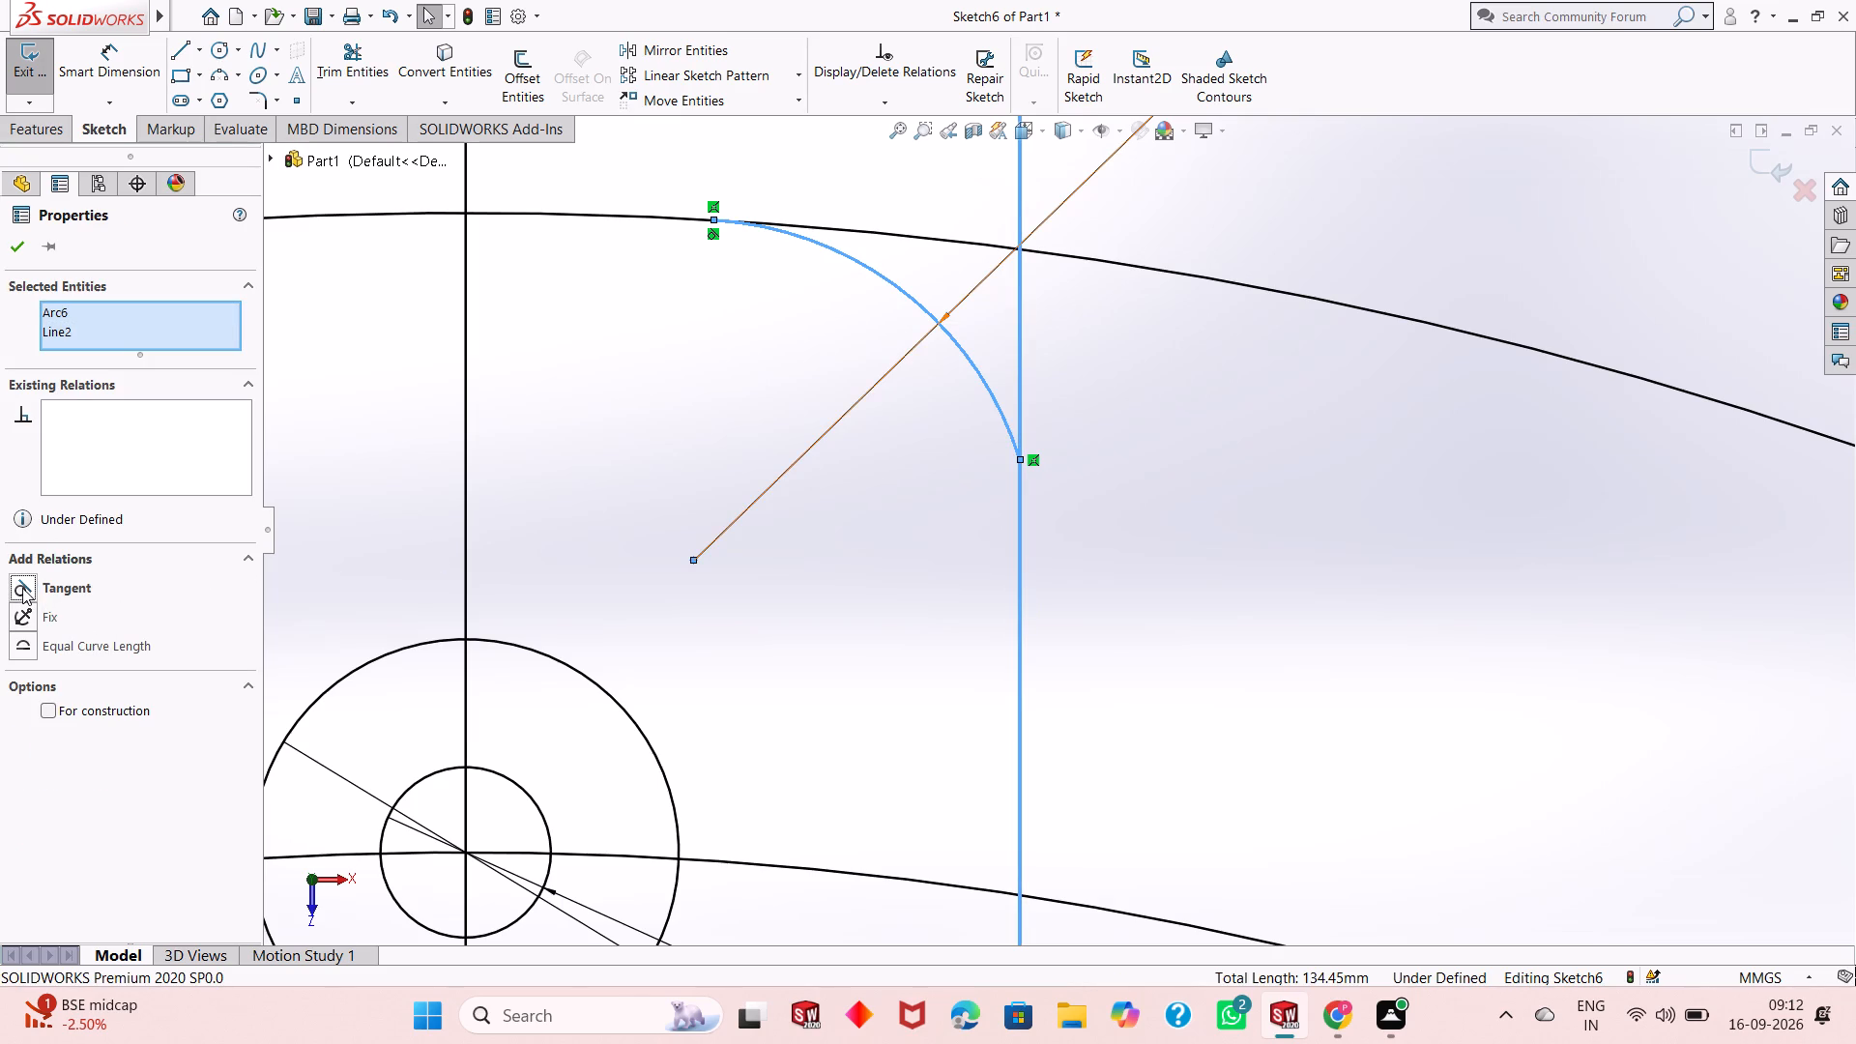
left_click(18, 246)
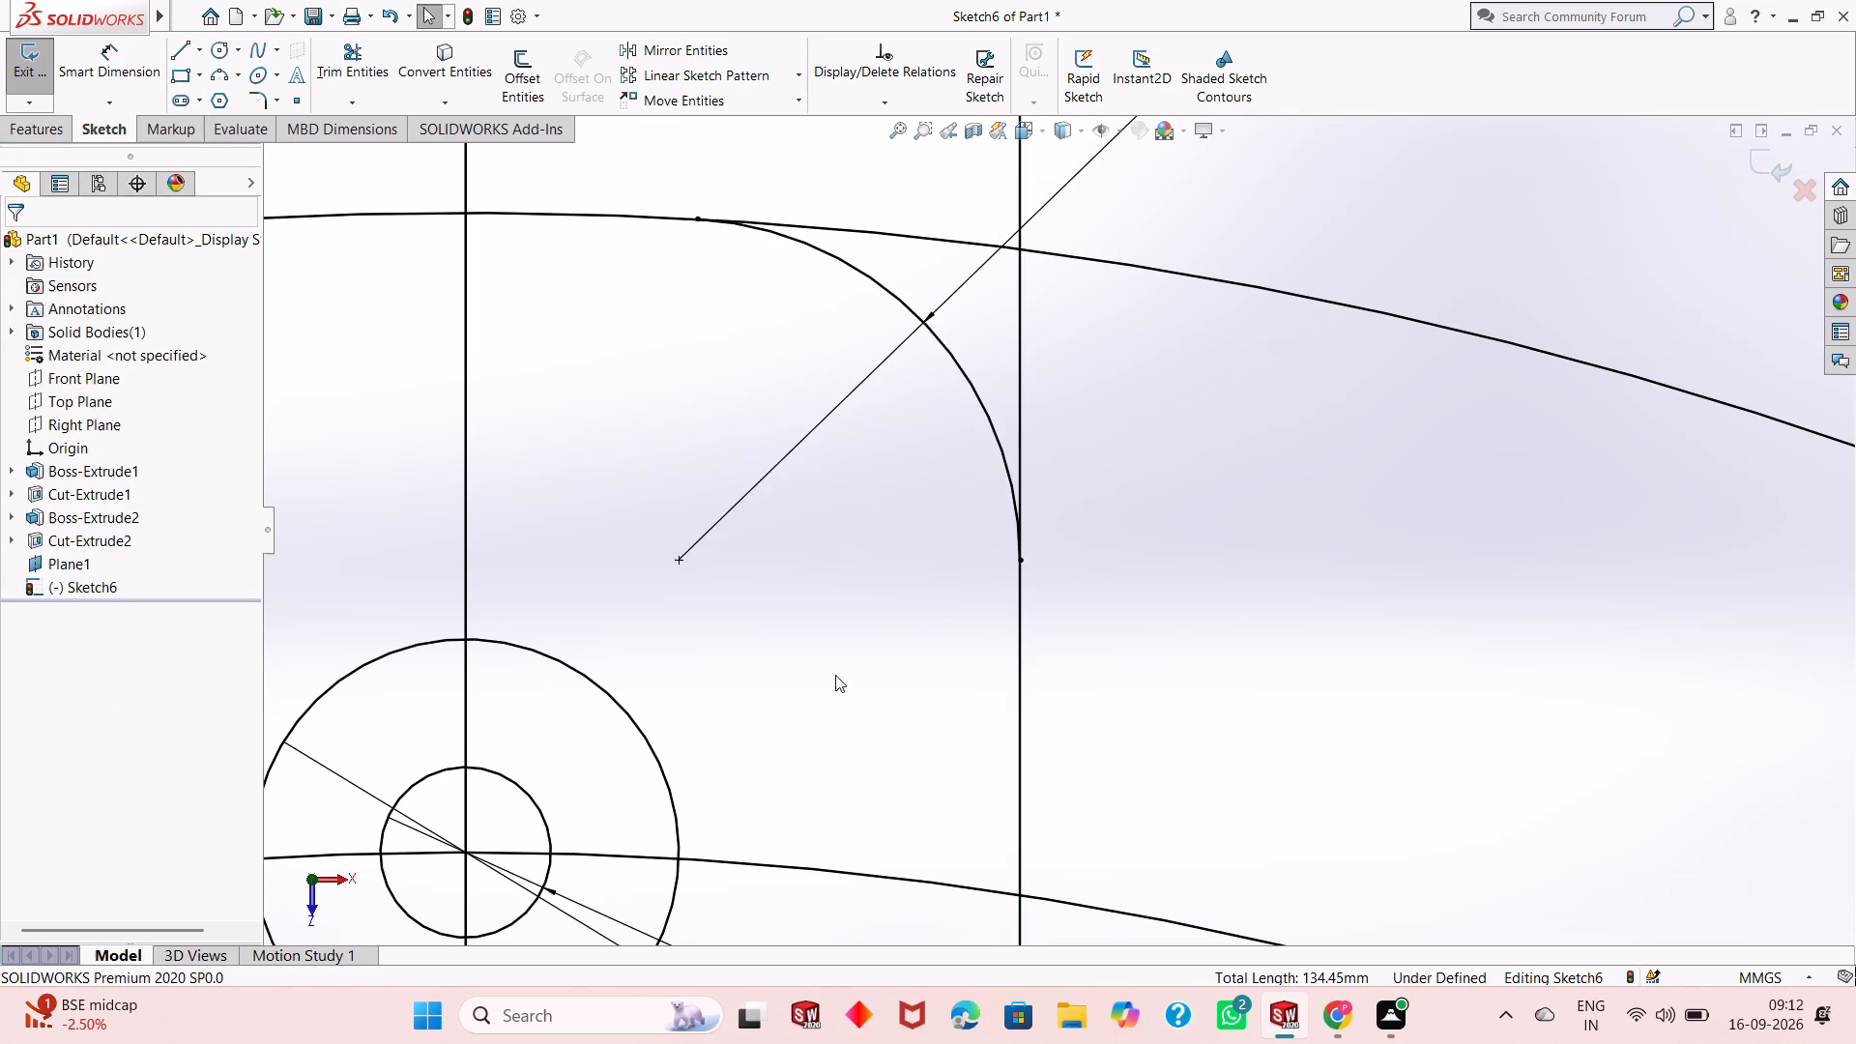
Delete the 170 mm circle from the sketch.
scroll(887, 687, "up", 11)
scroll(1055, 775, "down", 2)
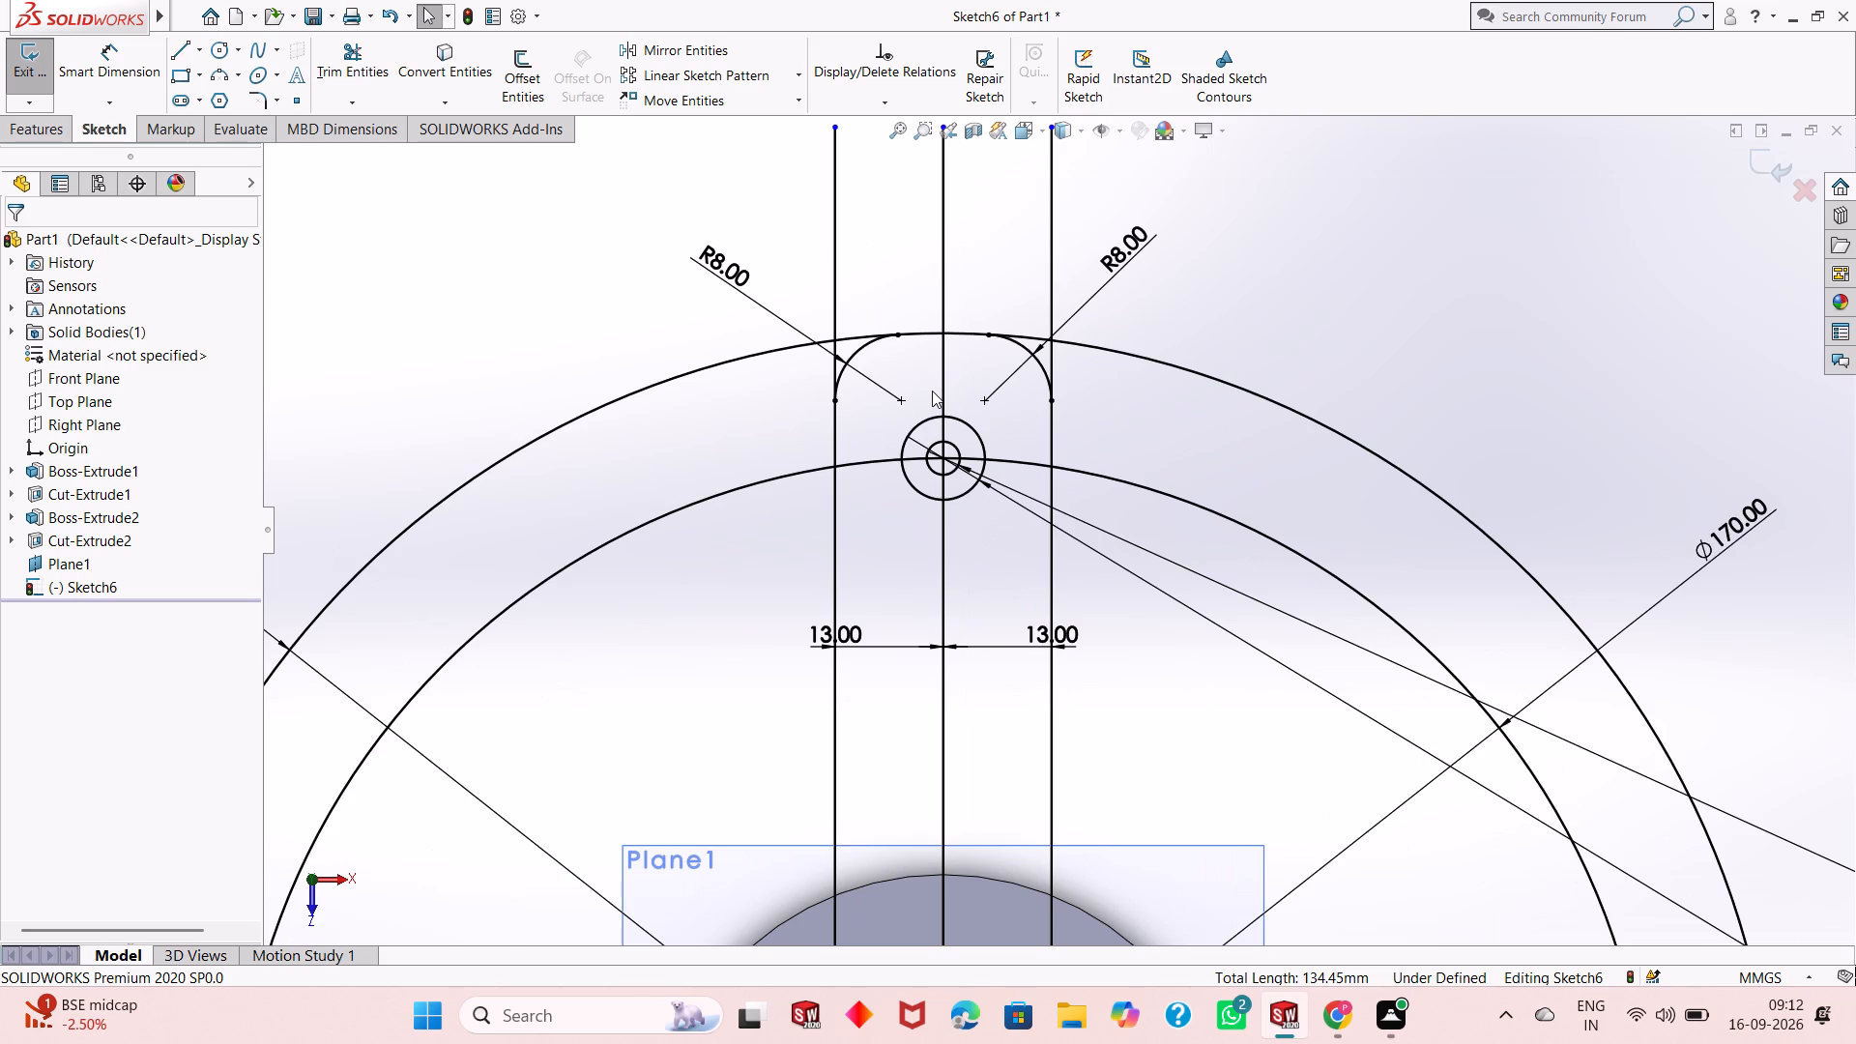
left_click(1156, 496)
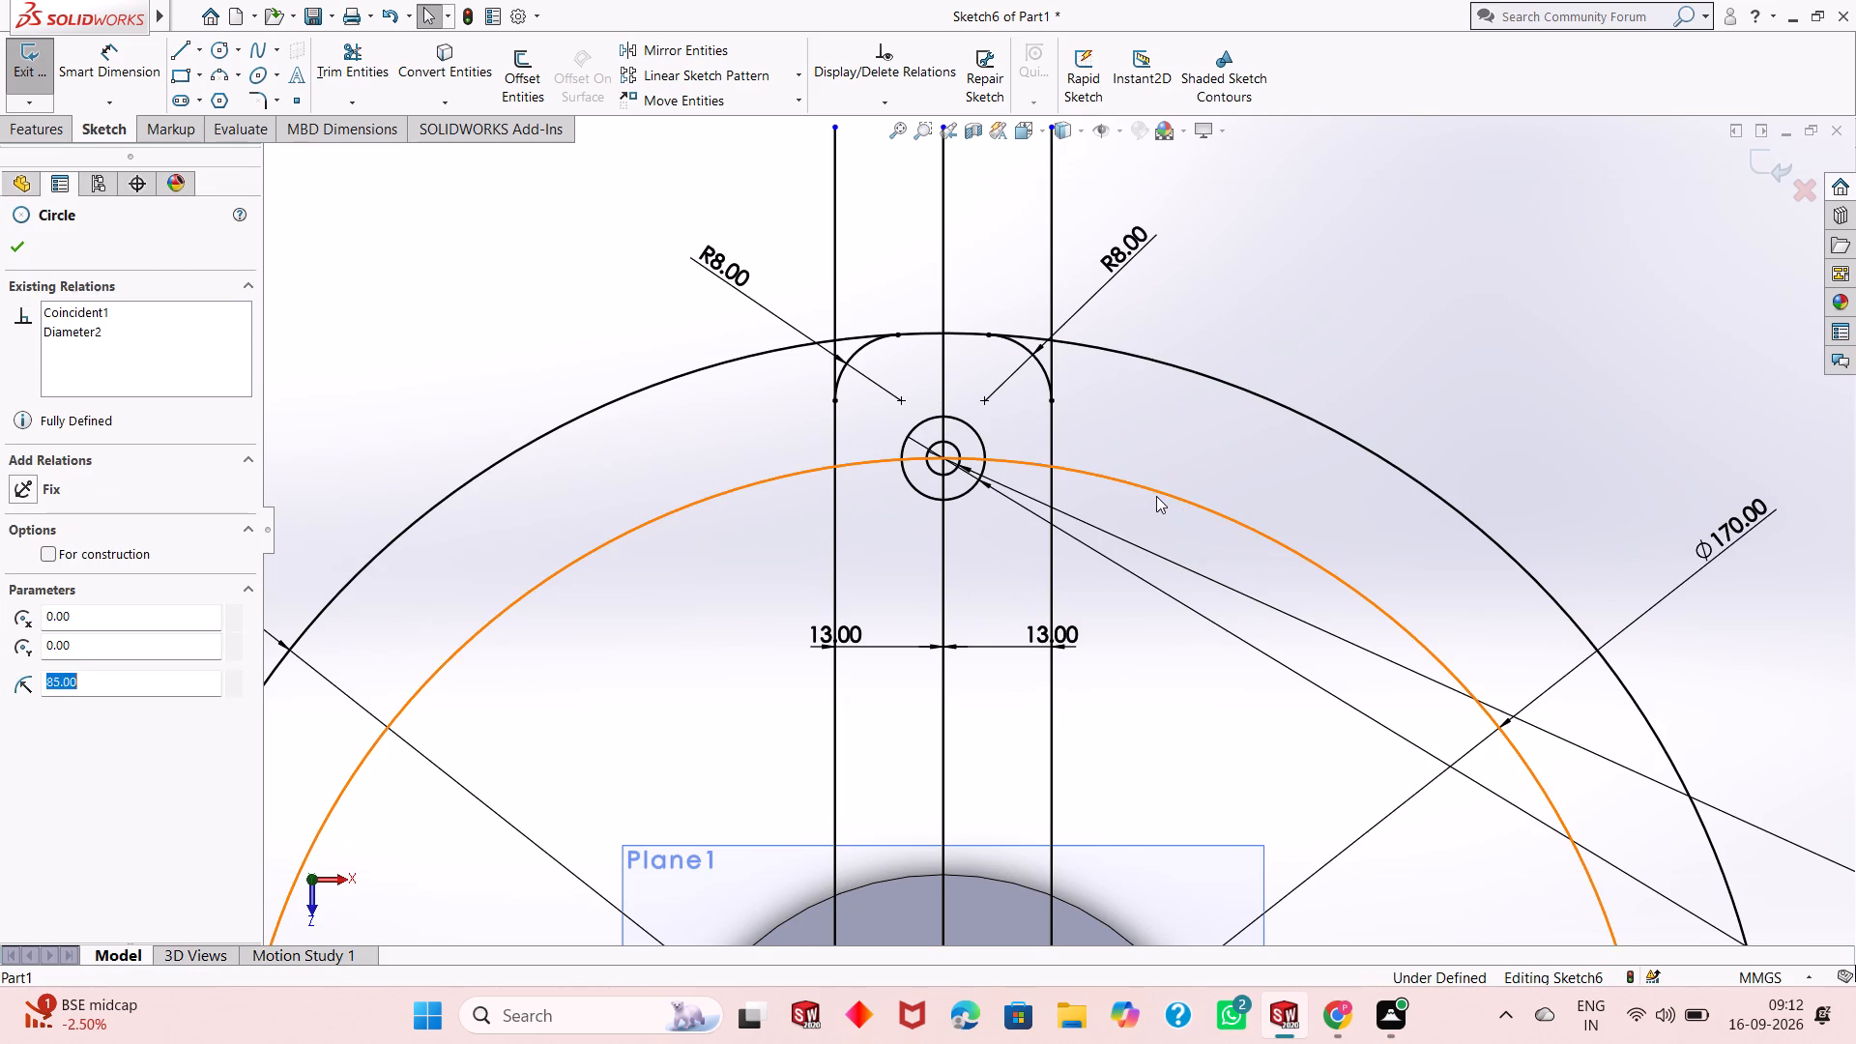
key("Delete")
left_click(828, 512)
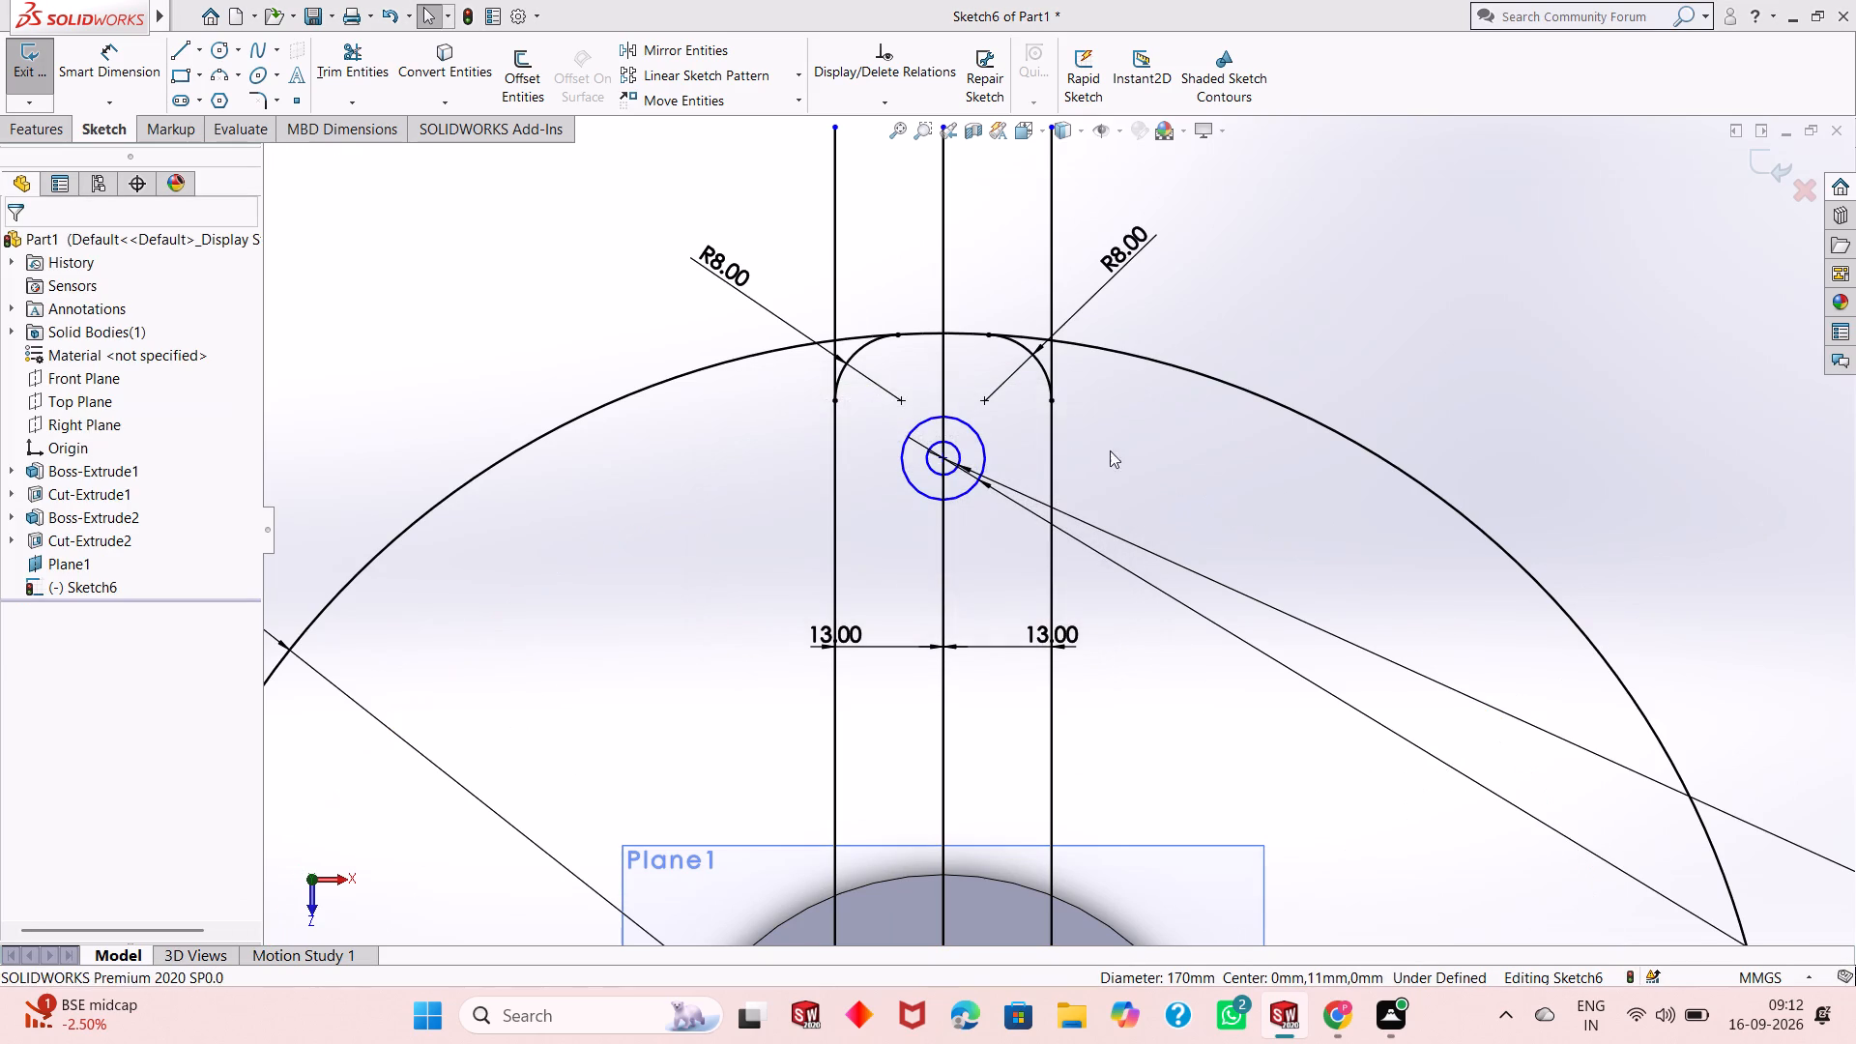
Delete the middle vertical line between the two offset lines.
scroll(1026, 523, "up", 3)
scroll(1033, 650, "up", 1)
scroll(1027, 616, "down", 2)
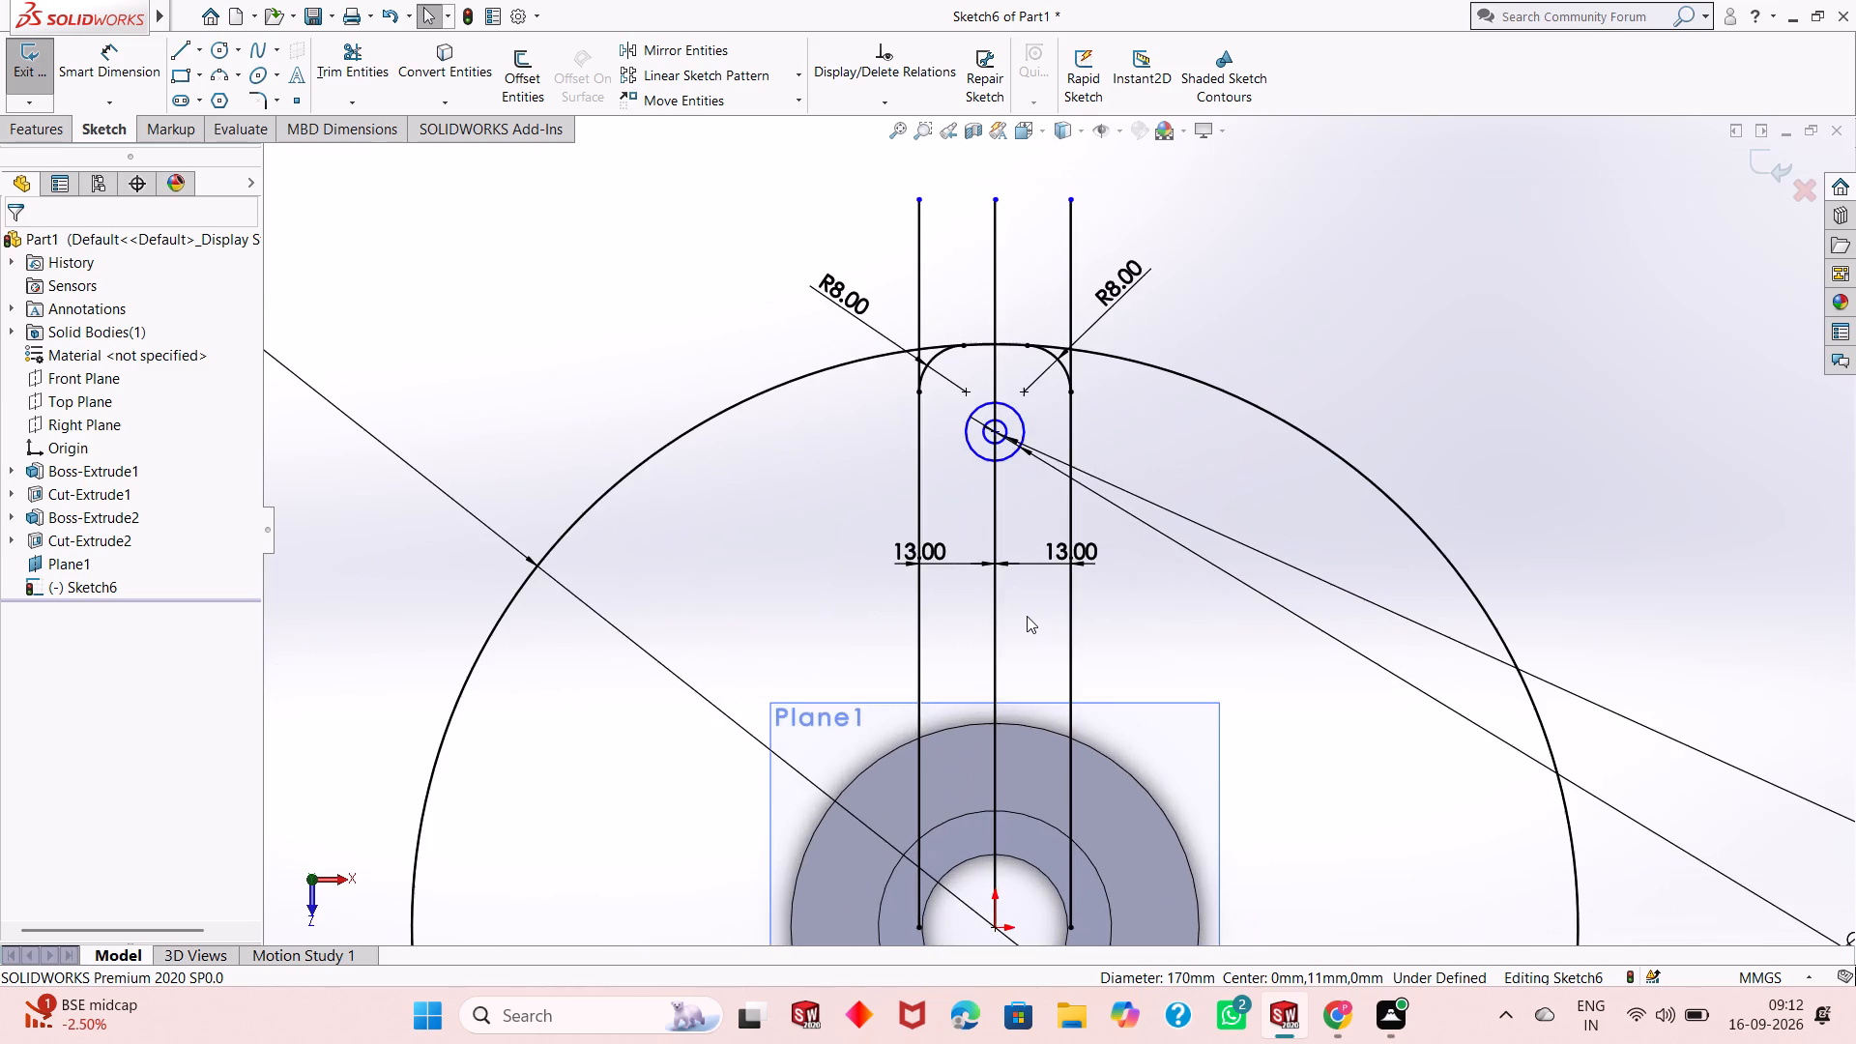
left_click(992, 651)
key("Delete")
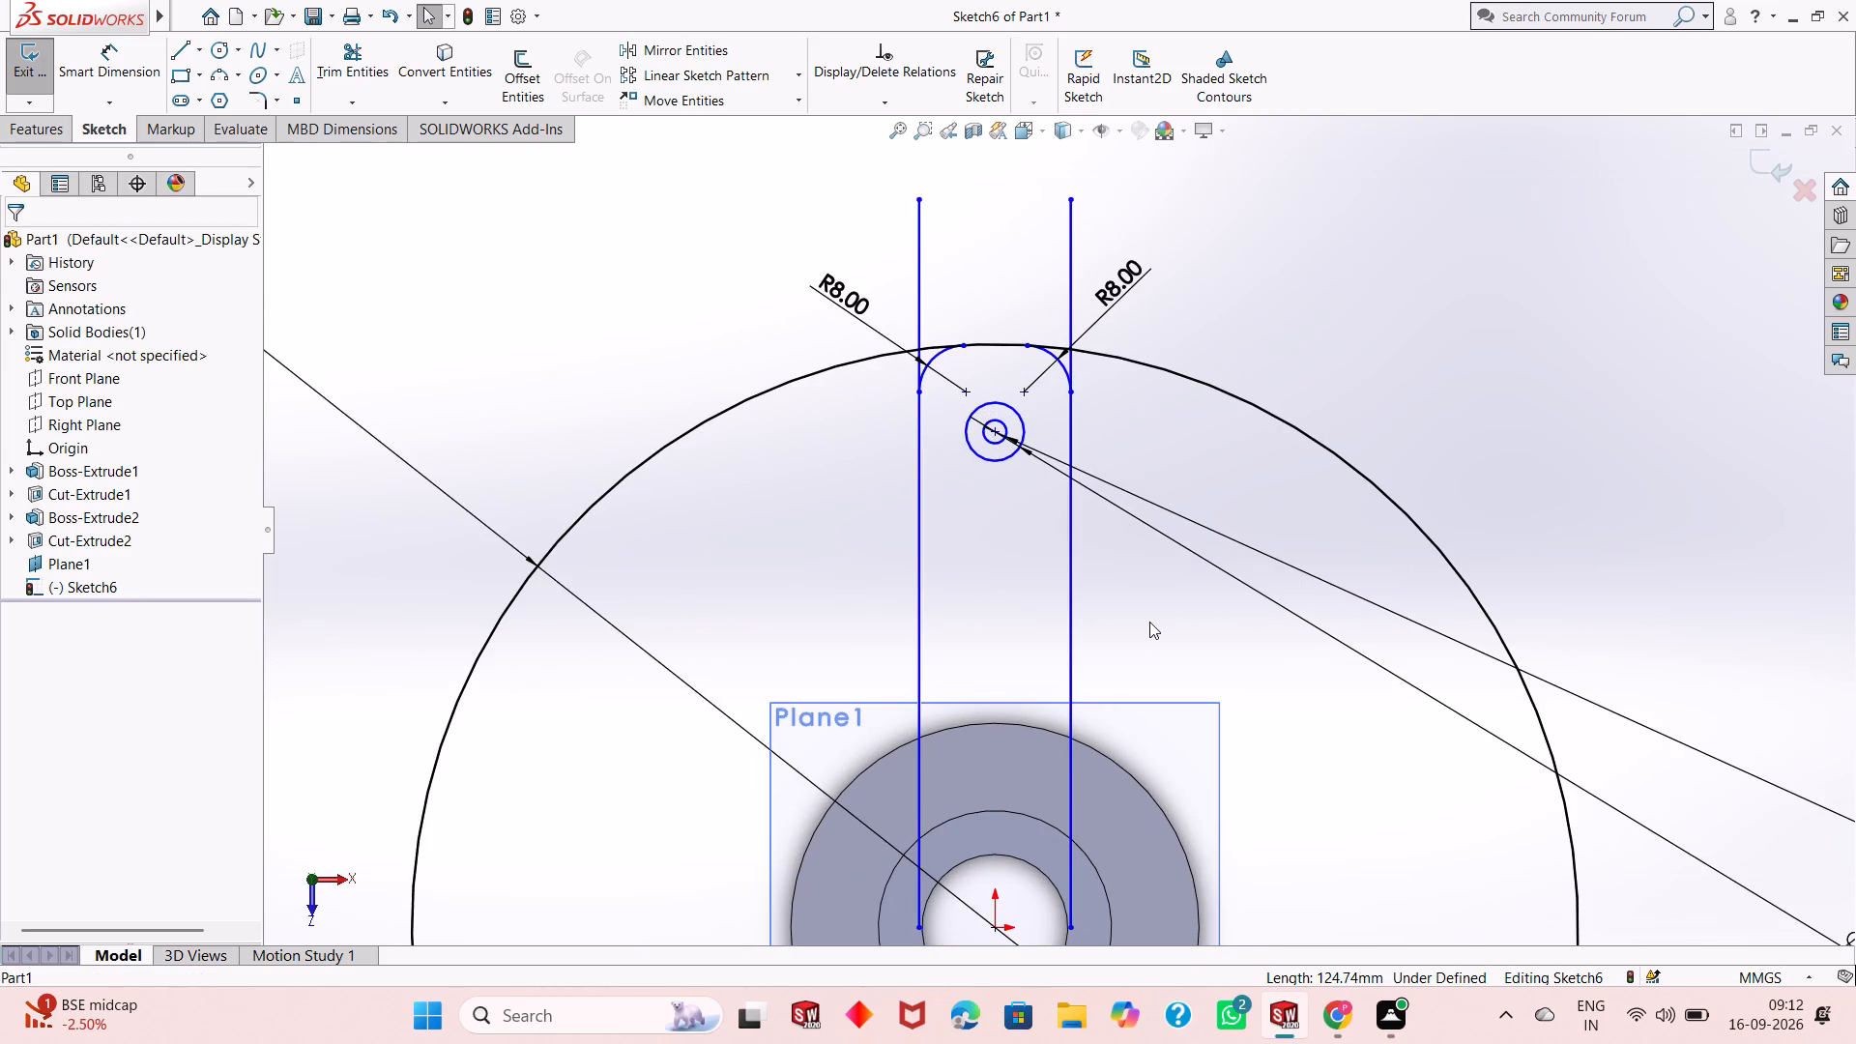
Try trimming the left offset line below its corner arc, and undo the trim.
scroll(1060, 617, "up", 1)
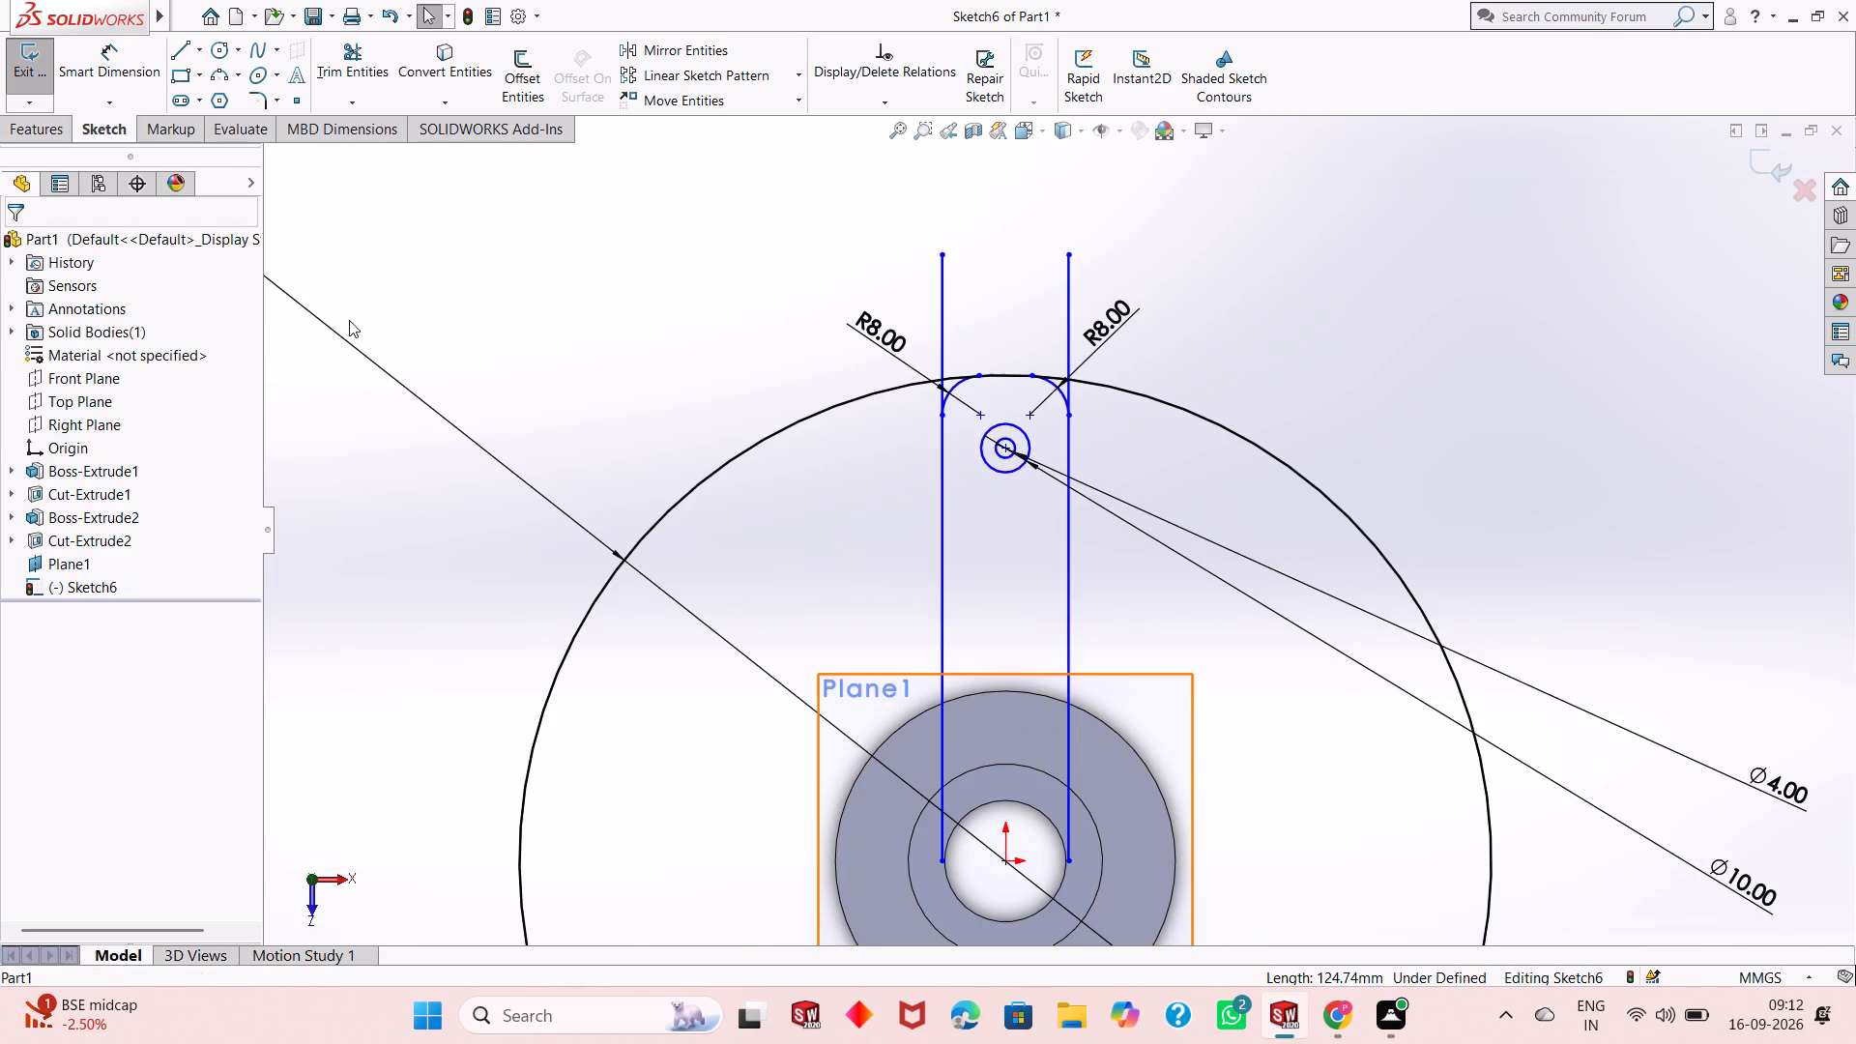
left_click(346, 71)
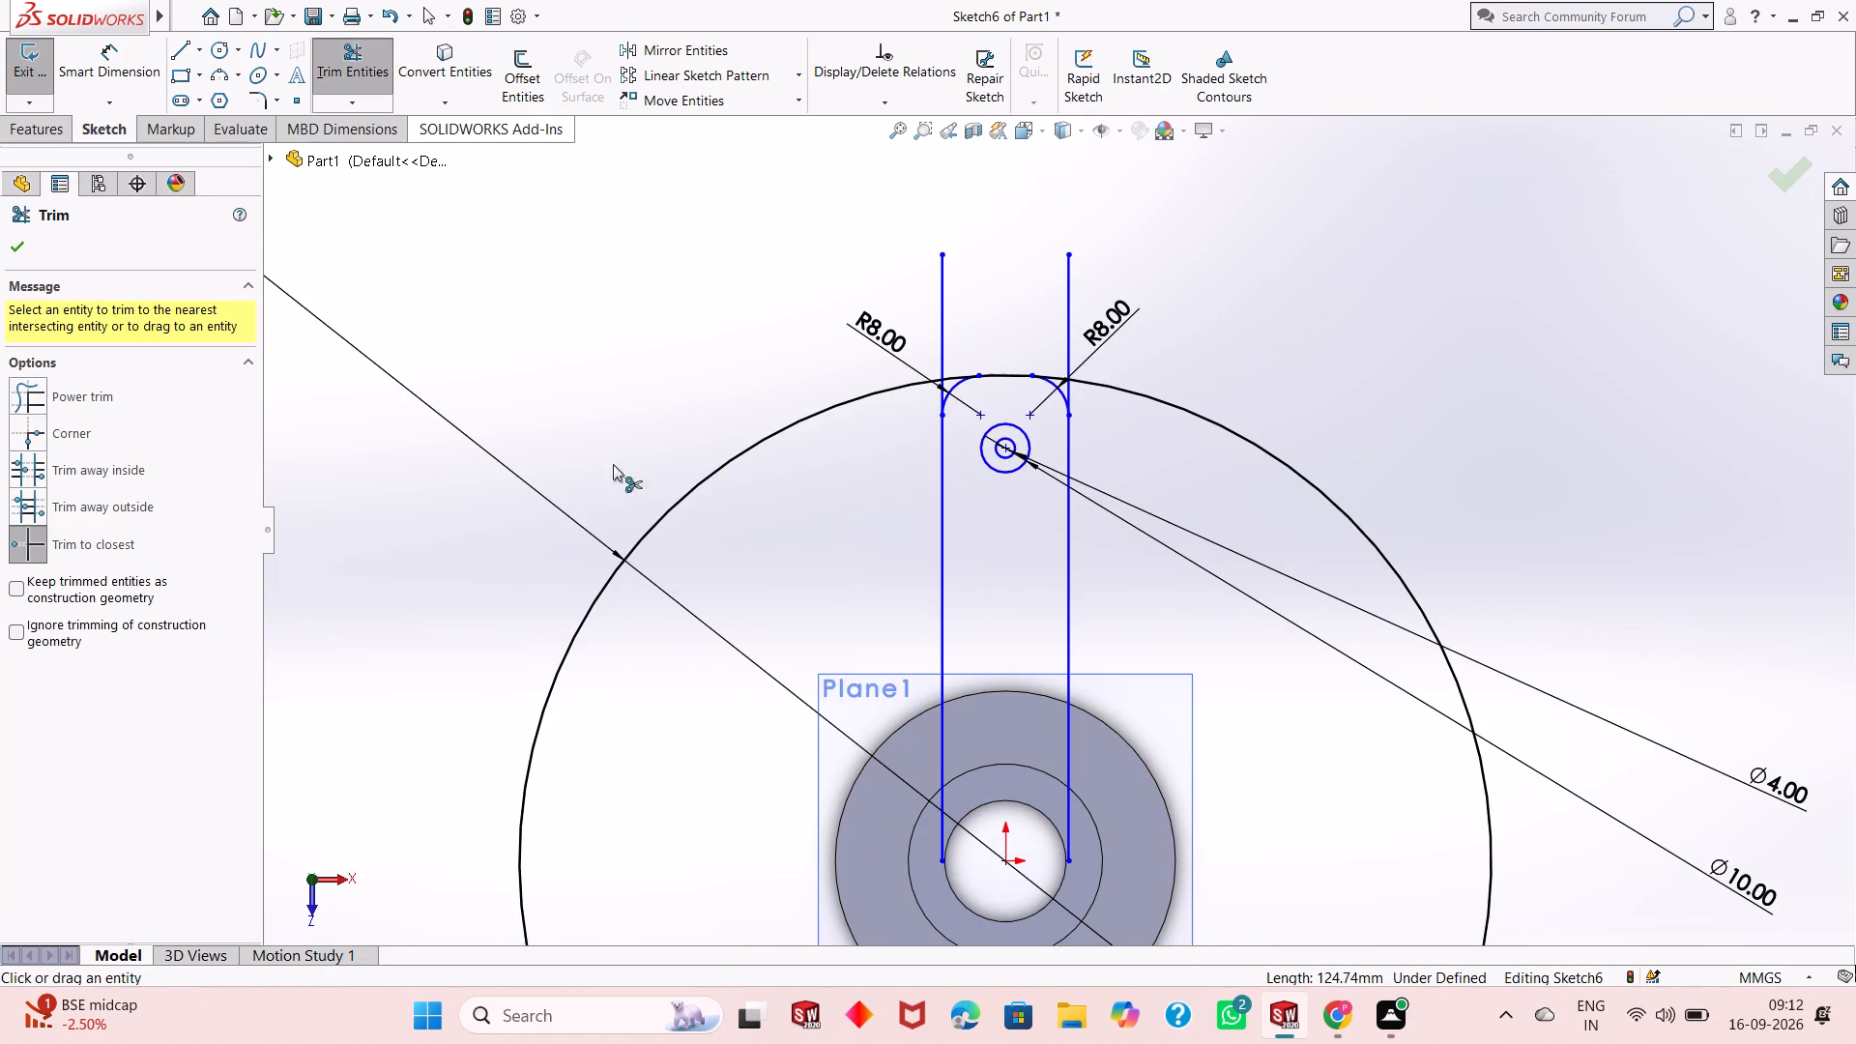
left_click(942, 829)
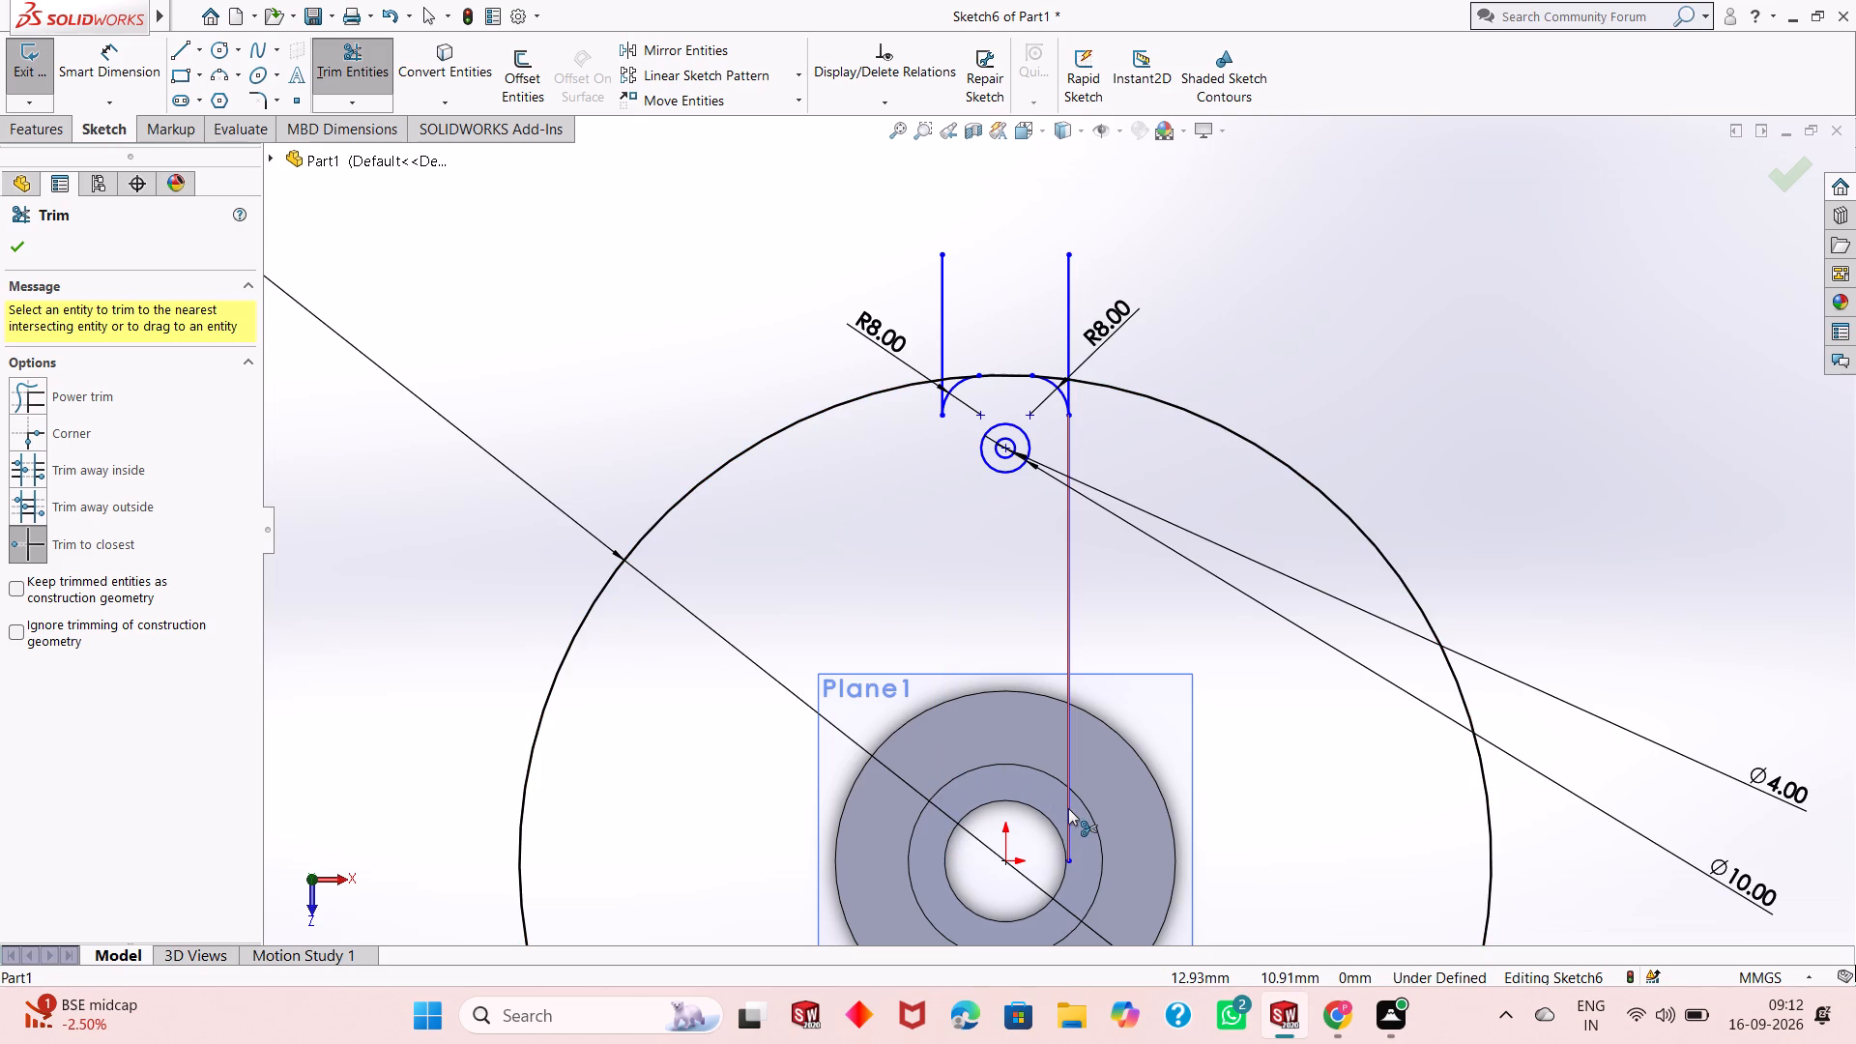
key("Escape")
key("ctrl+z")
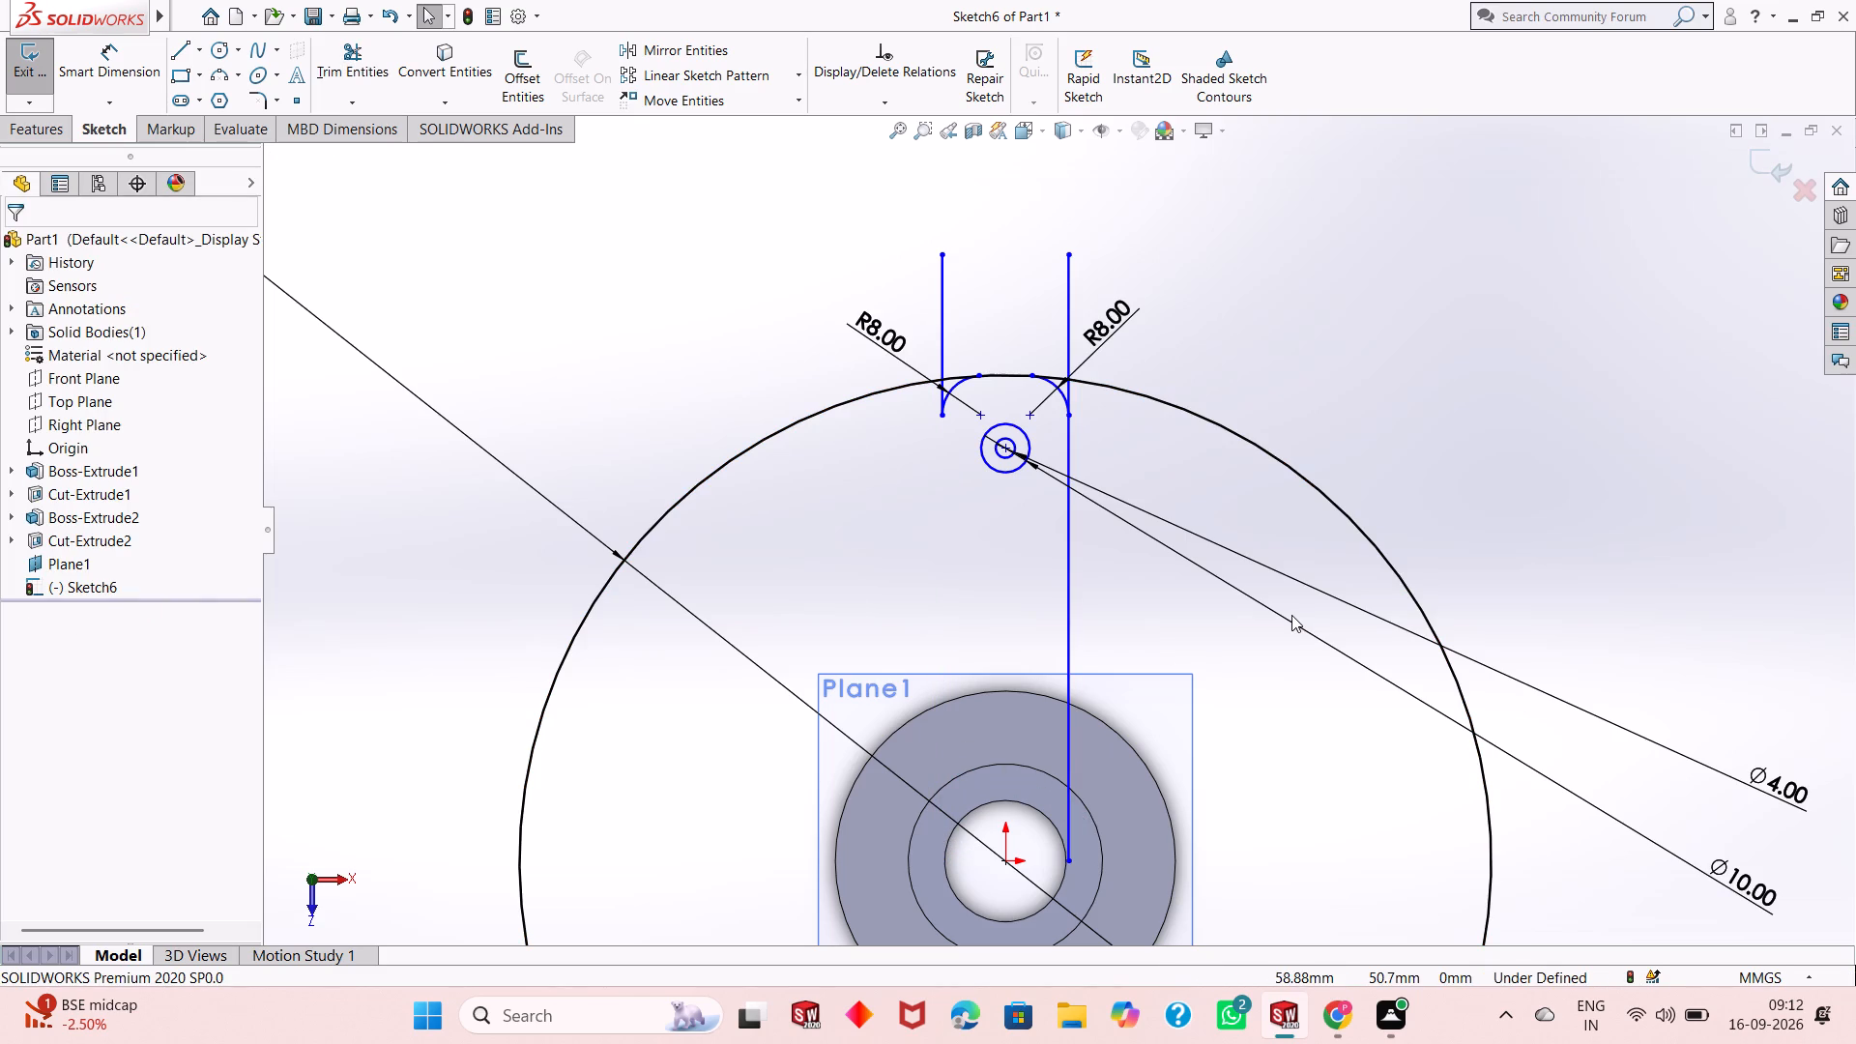
Sketch a circle of 75 mm radius centred on the origin.
scroll(1015, 460, "down", 1)
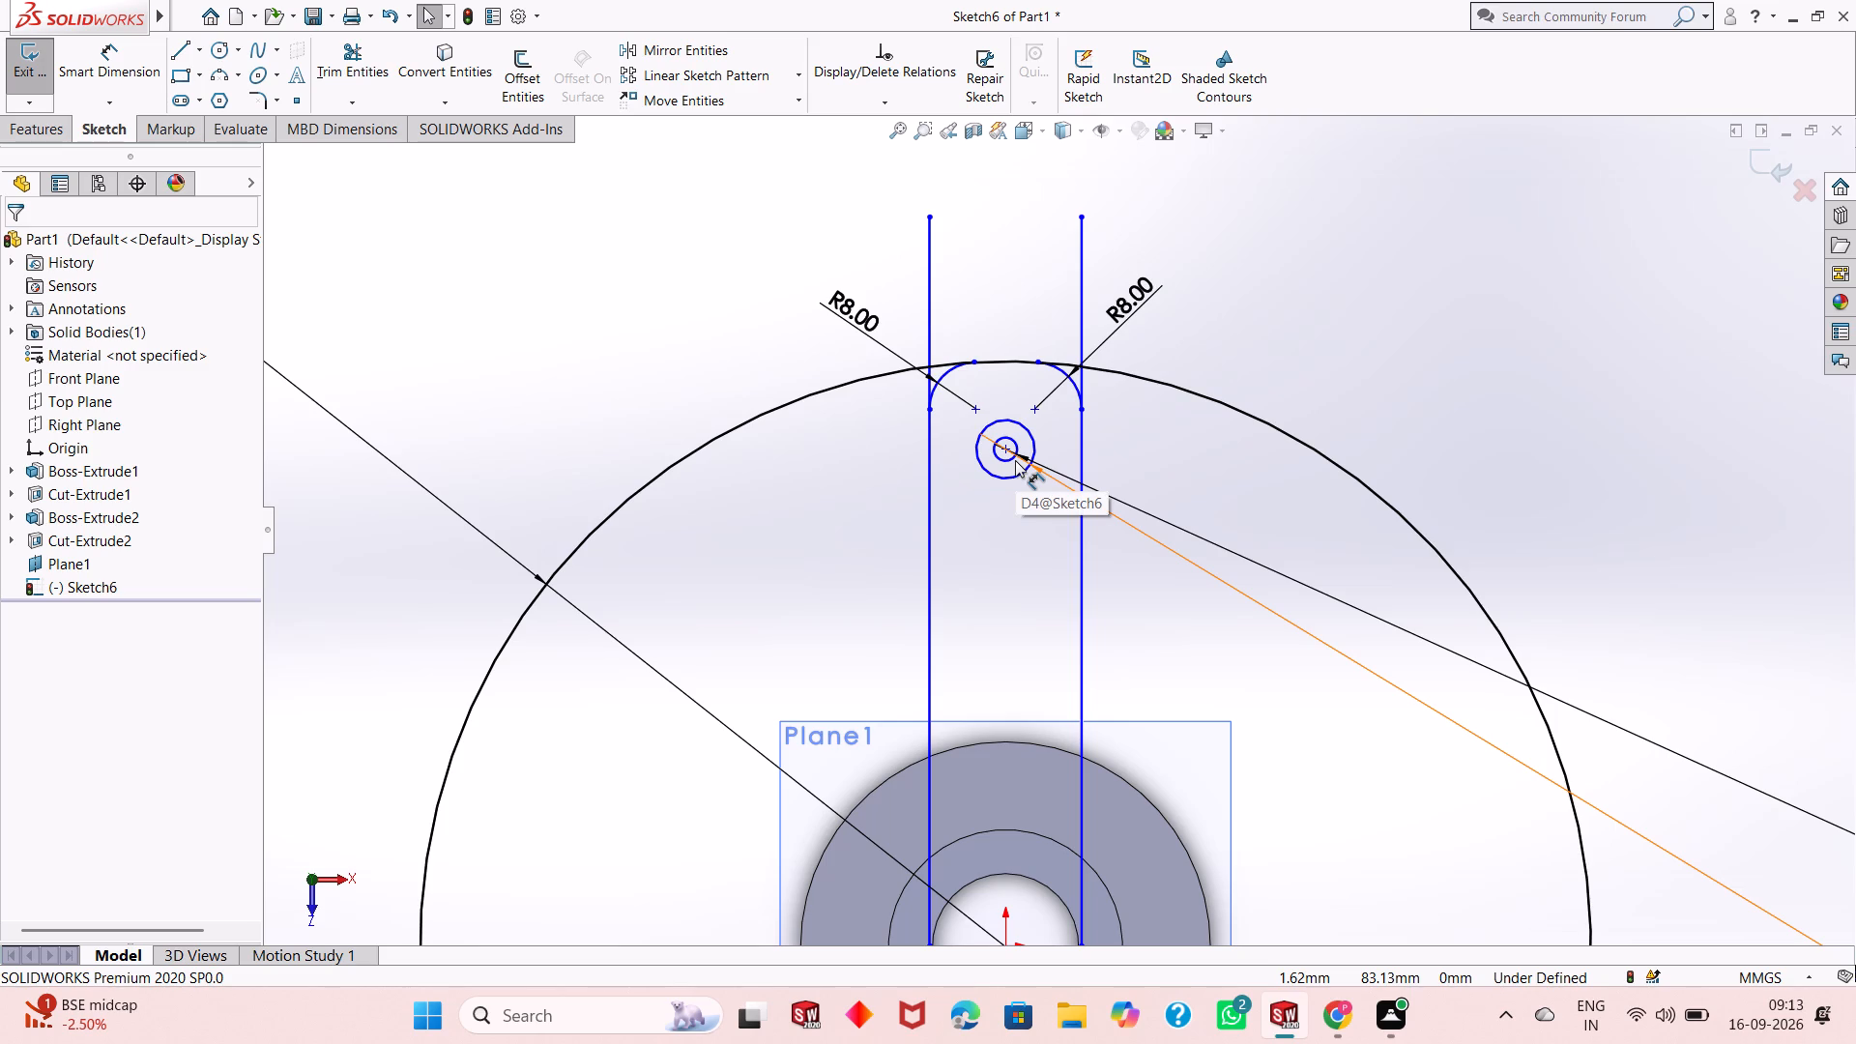
scroll(999, 510, "up", 2)
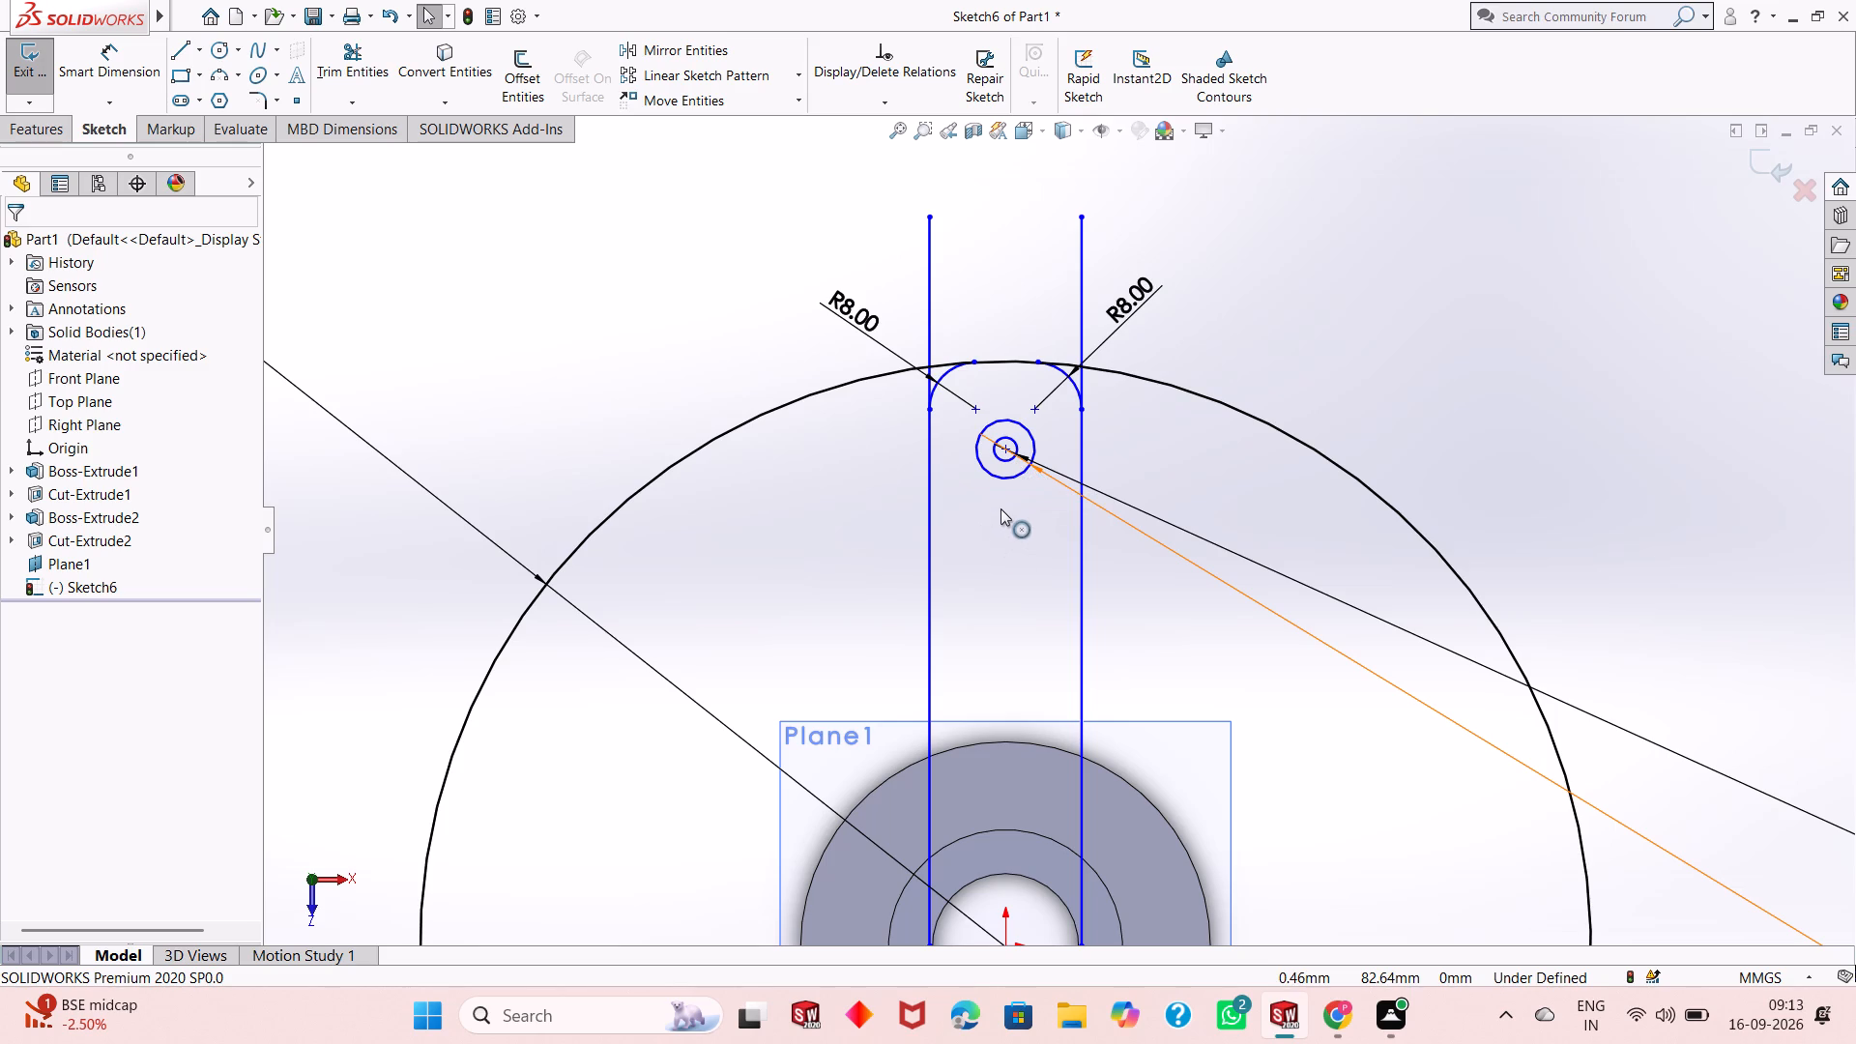
scroll(1000, 508, "up", 3)
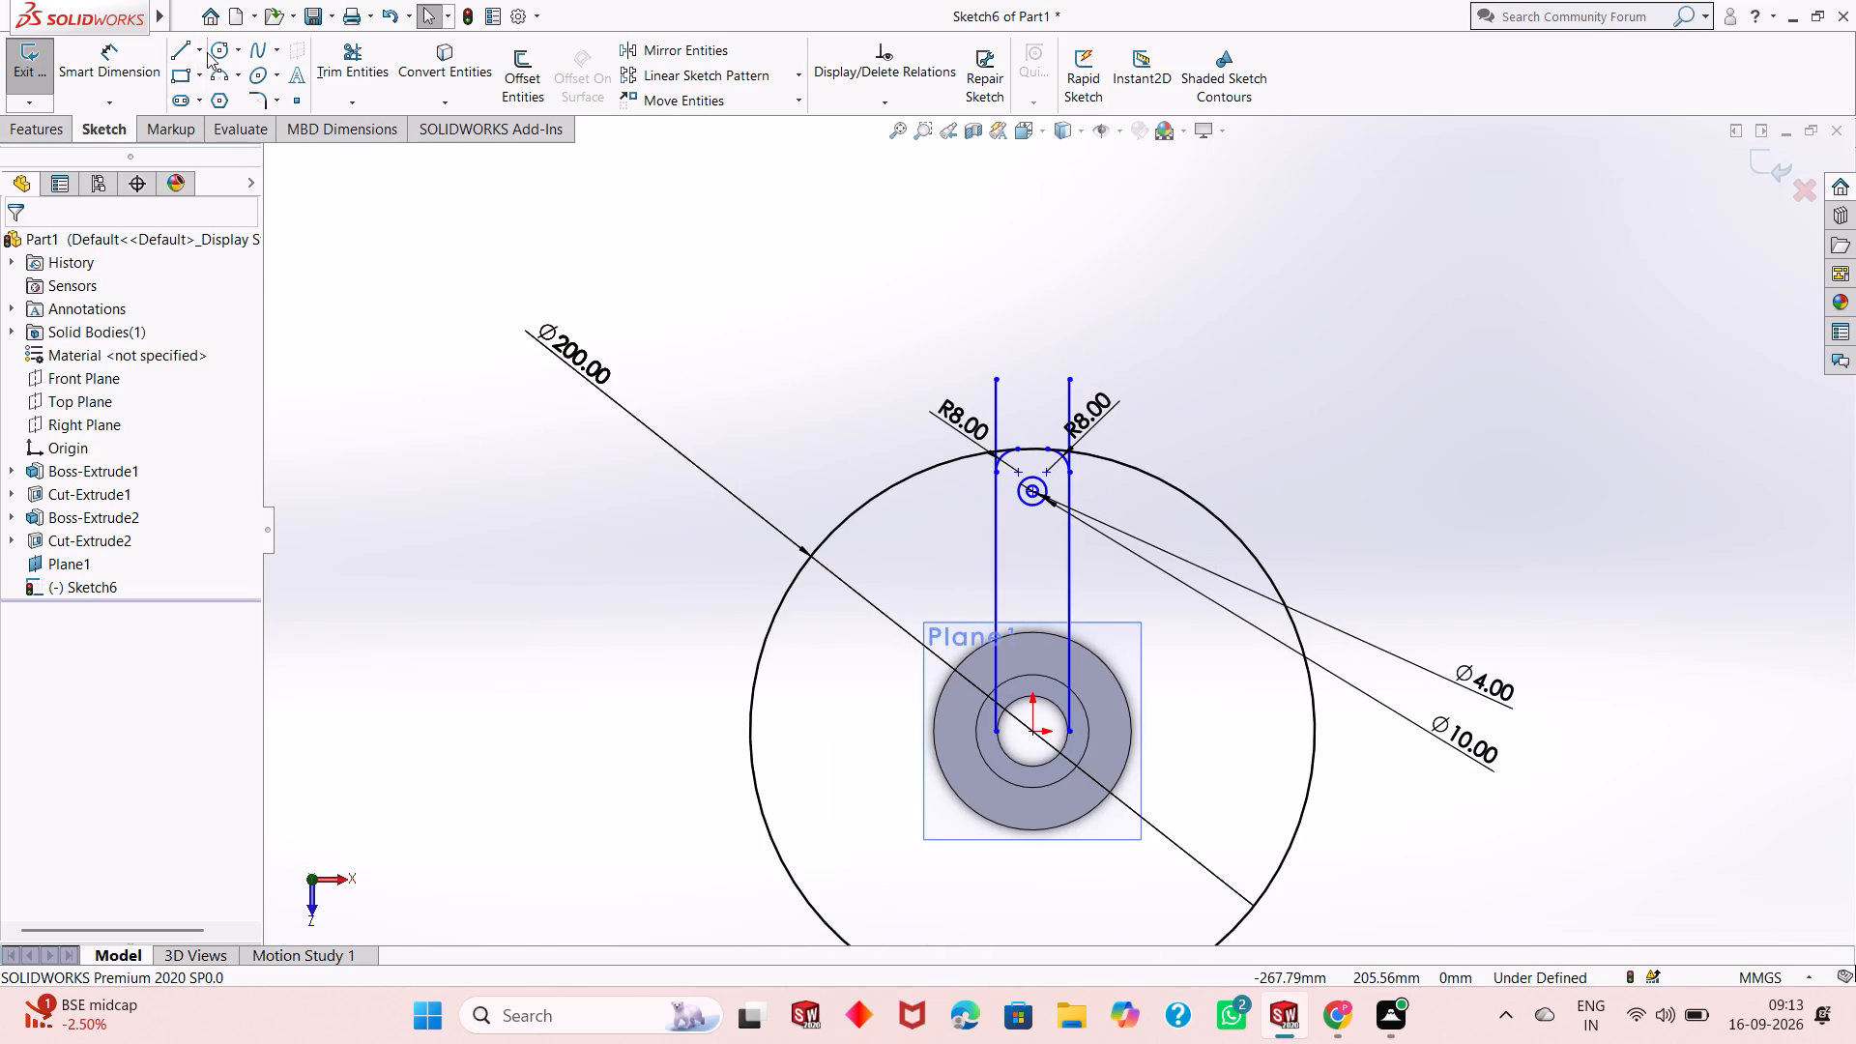
left_click(217, 51)
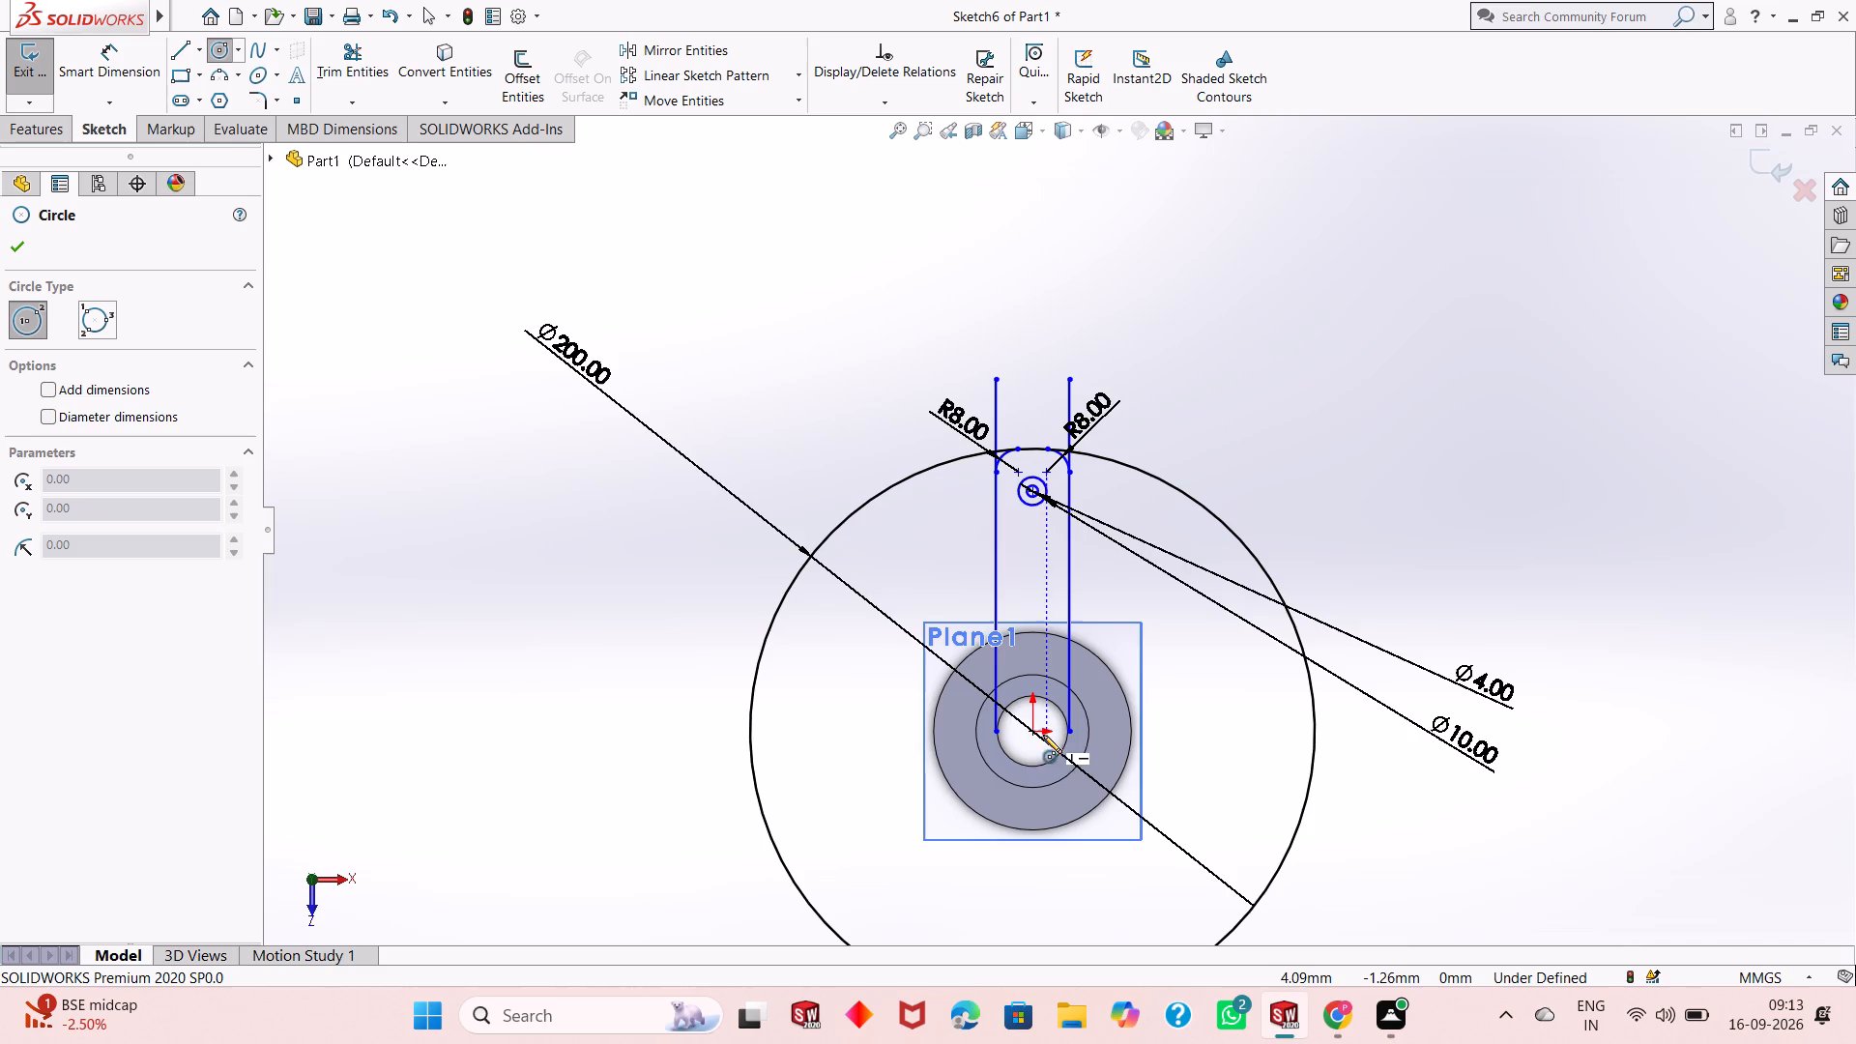
left_click(1029, 735)
type("15")
key("BackSpace")
key("BackSpace")
type("75")
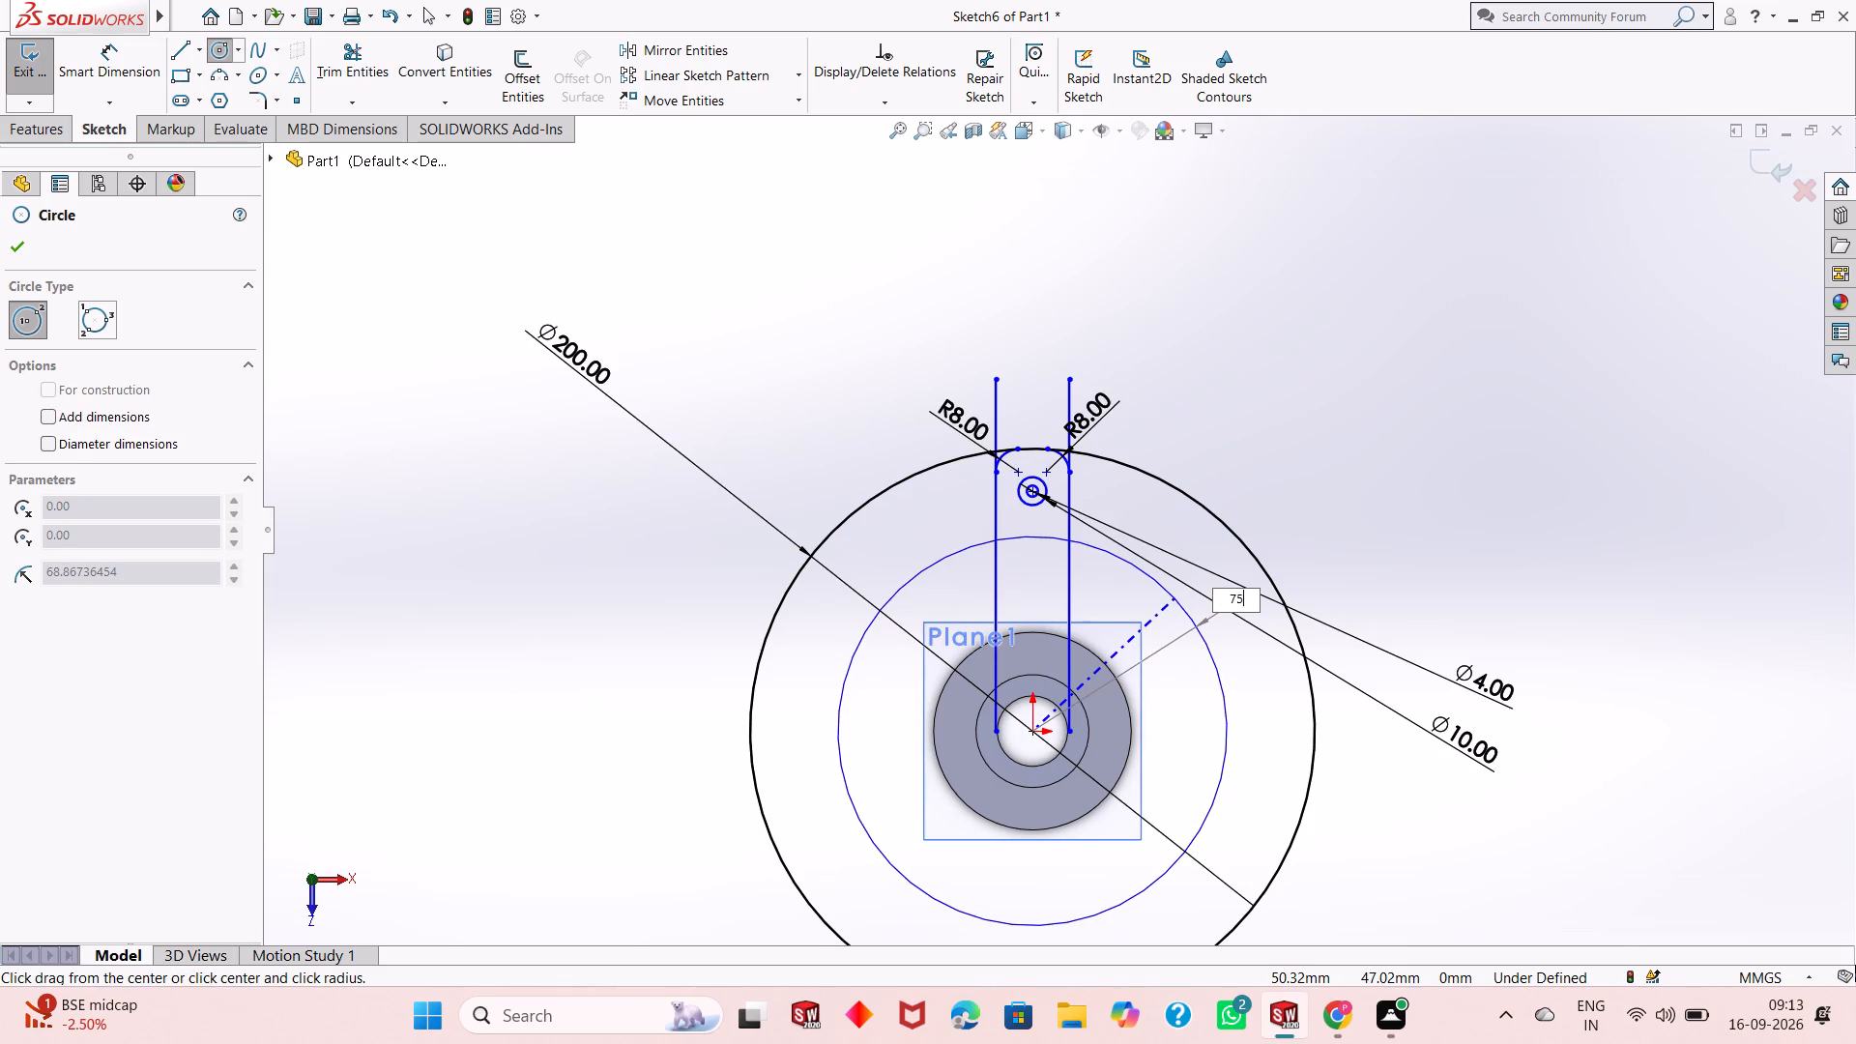
key("Return")
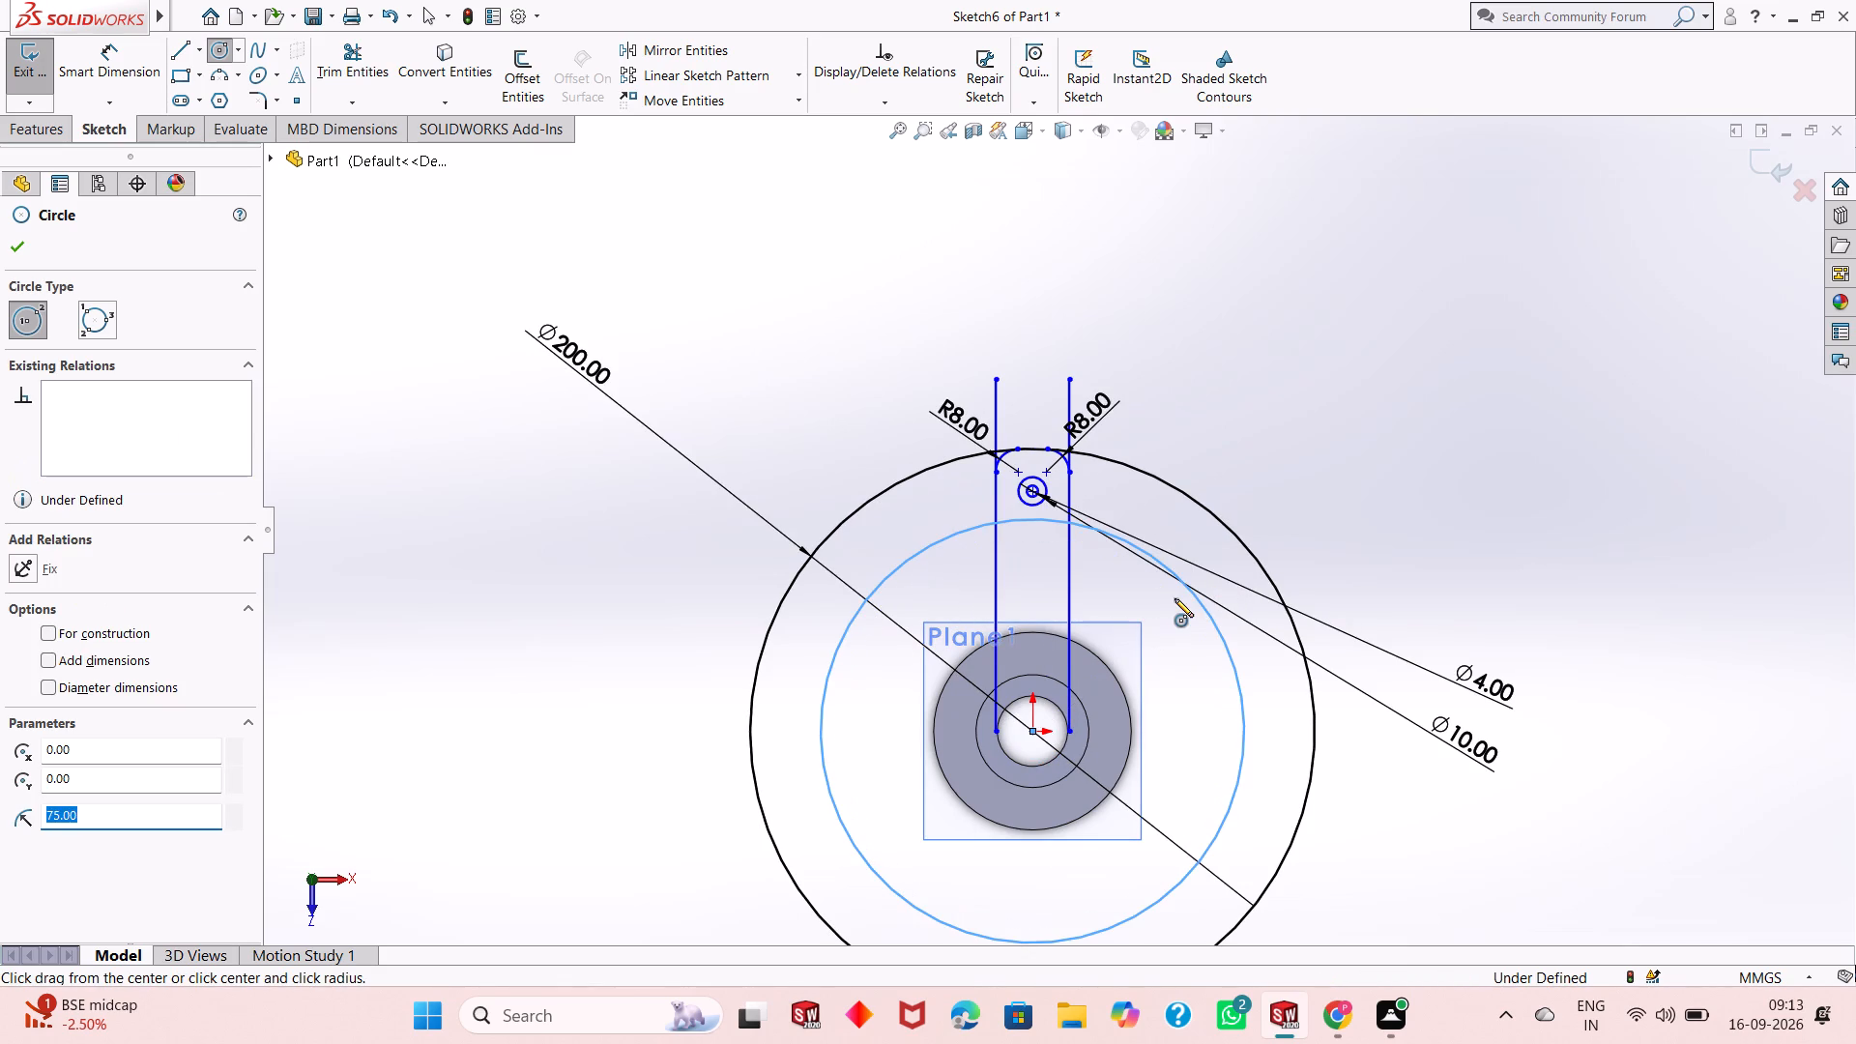
right_click(1174, 598)
left_click(1210, 604)
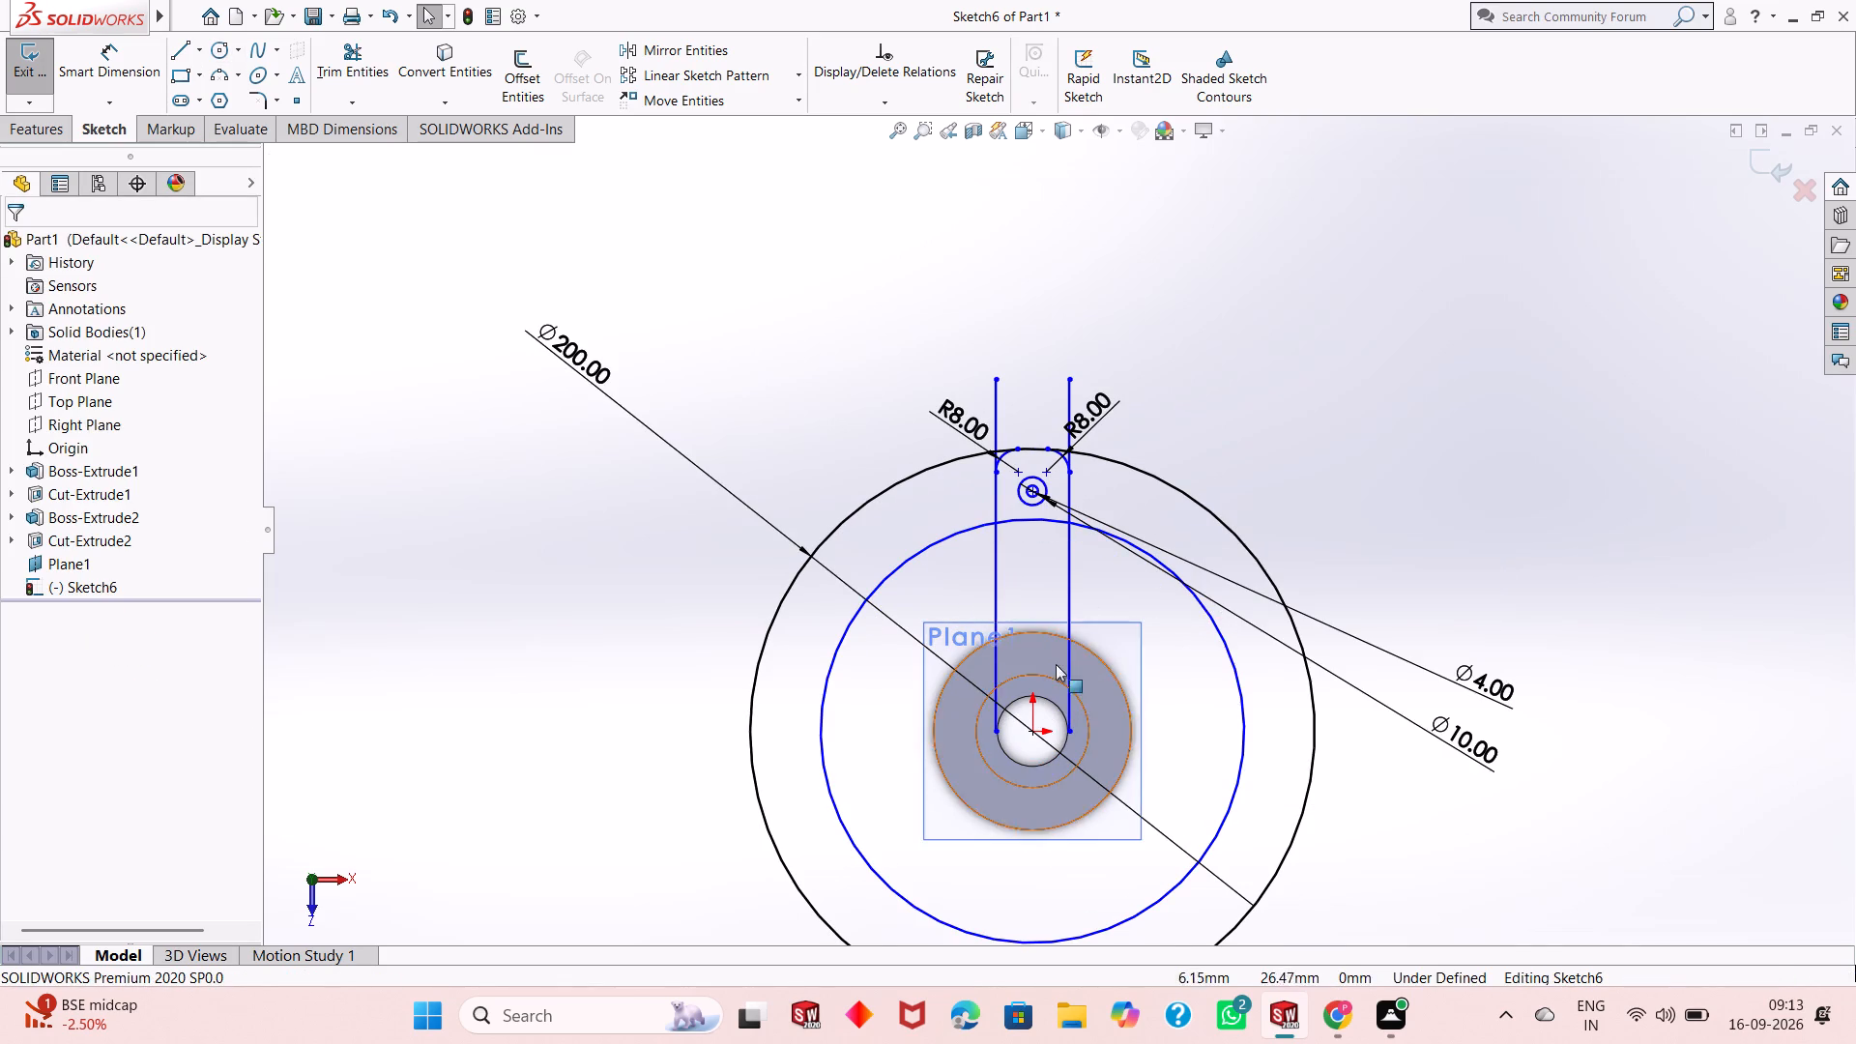
Sketch a second circle of 70 mm radius centred on the origin.
scroll(1058, 666, "down", 2)
scroll(974, 449, "down", 2)
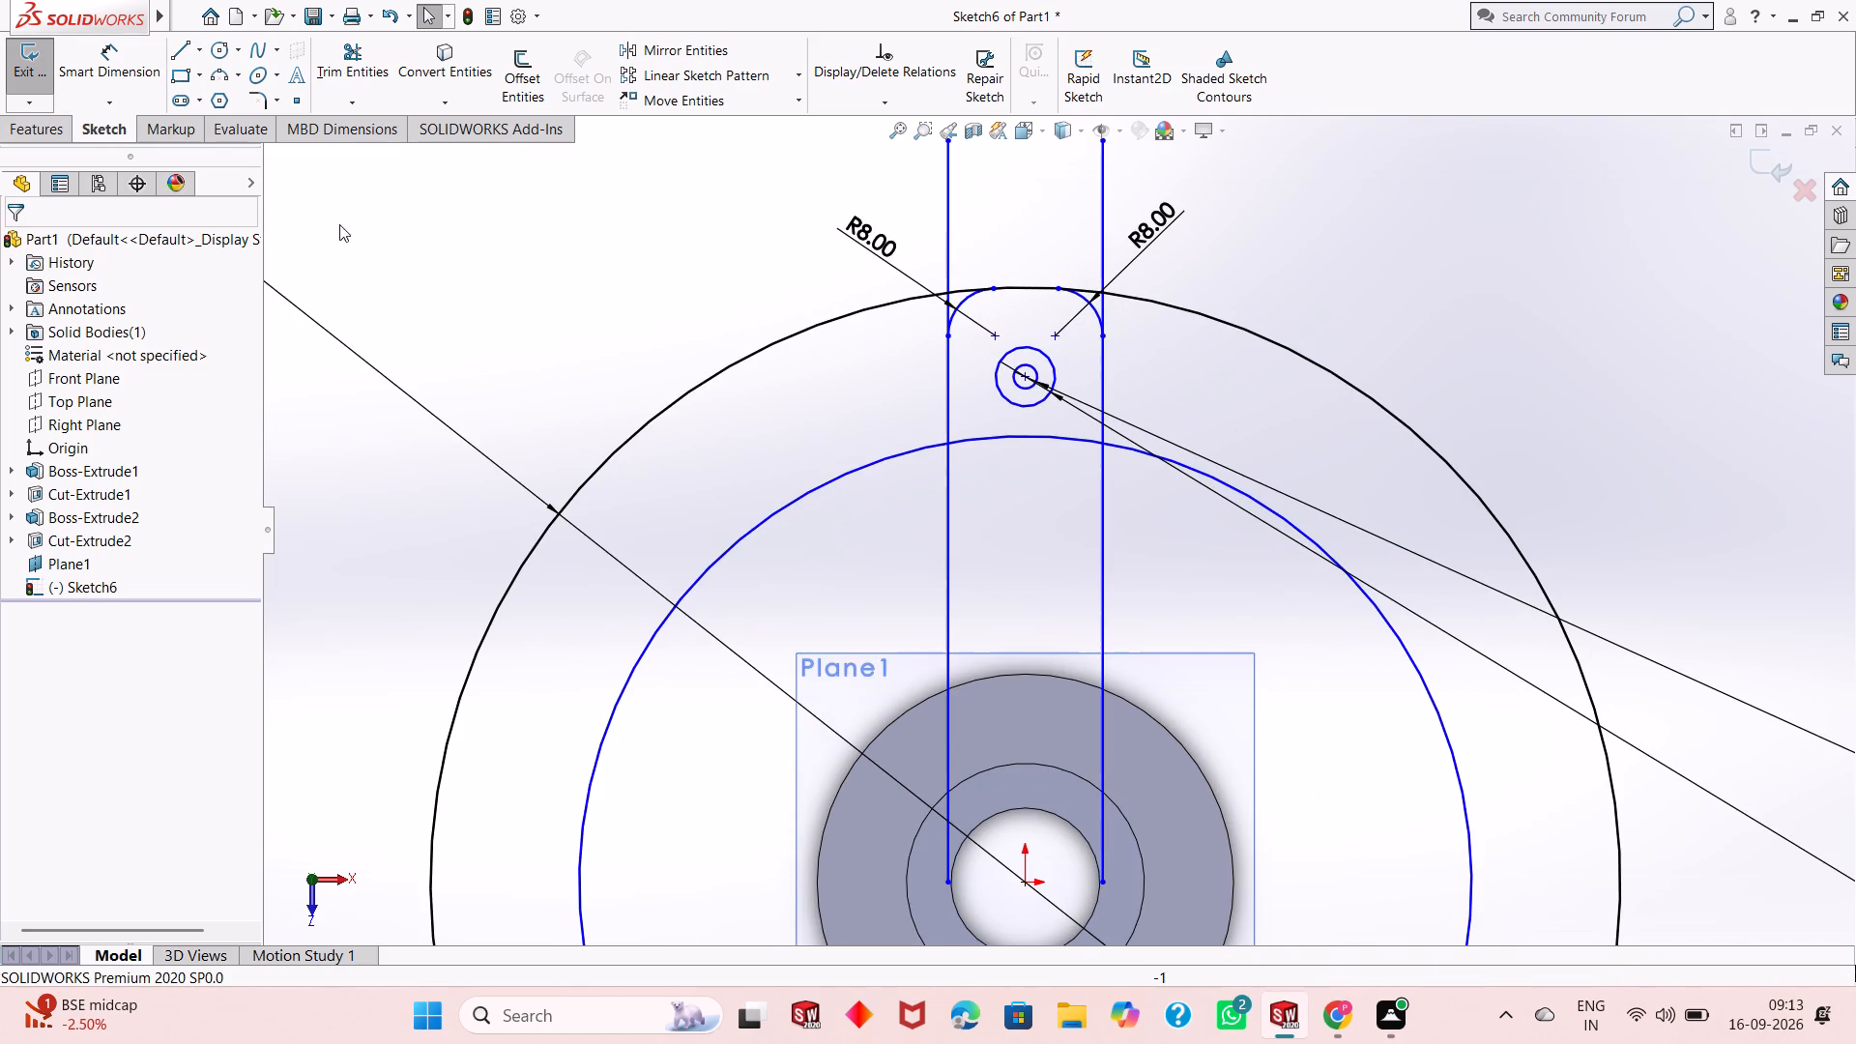
left_click(222, 52)
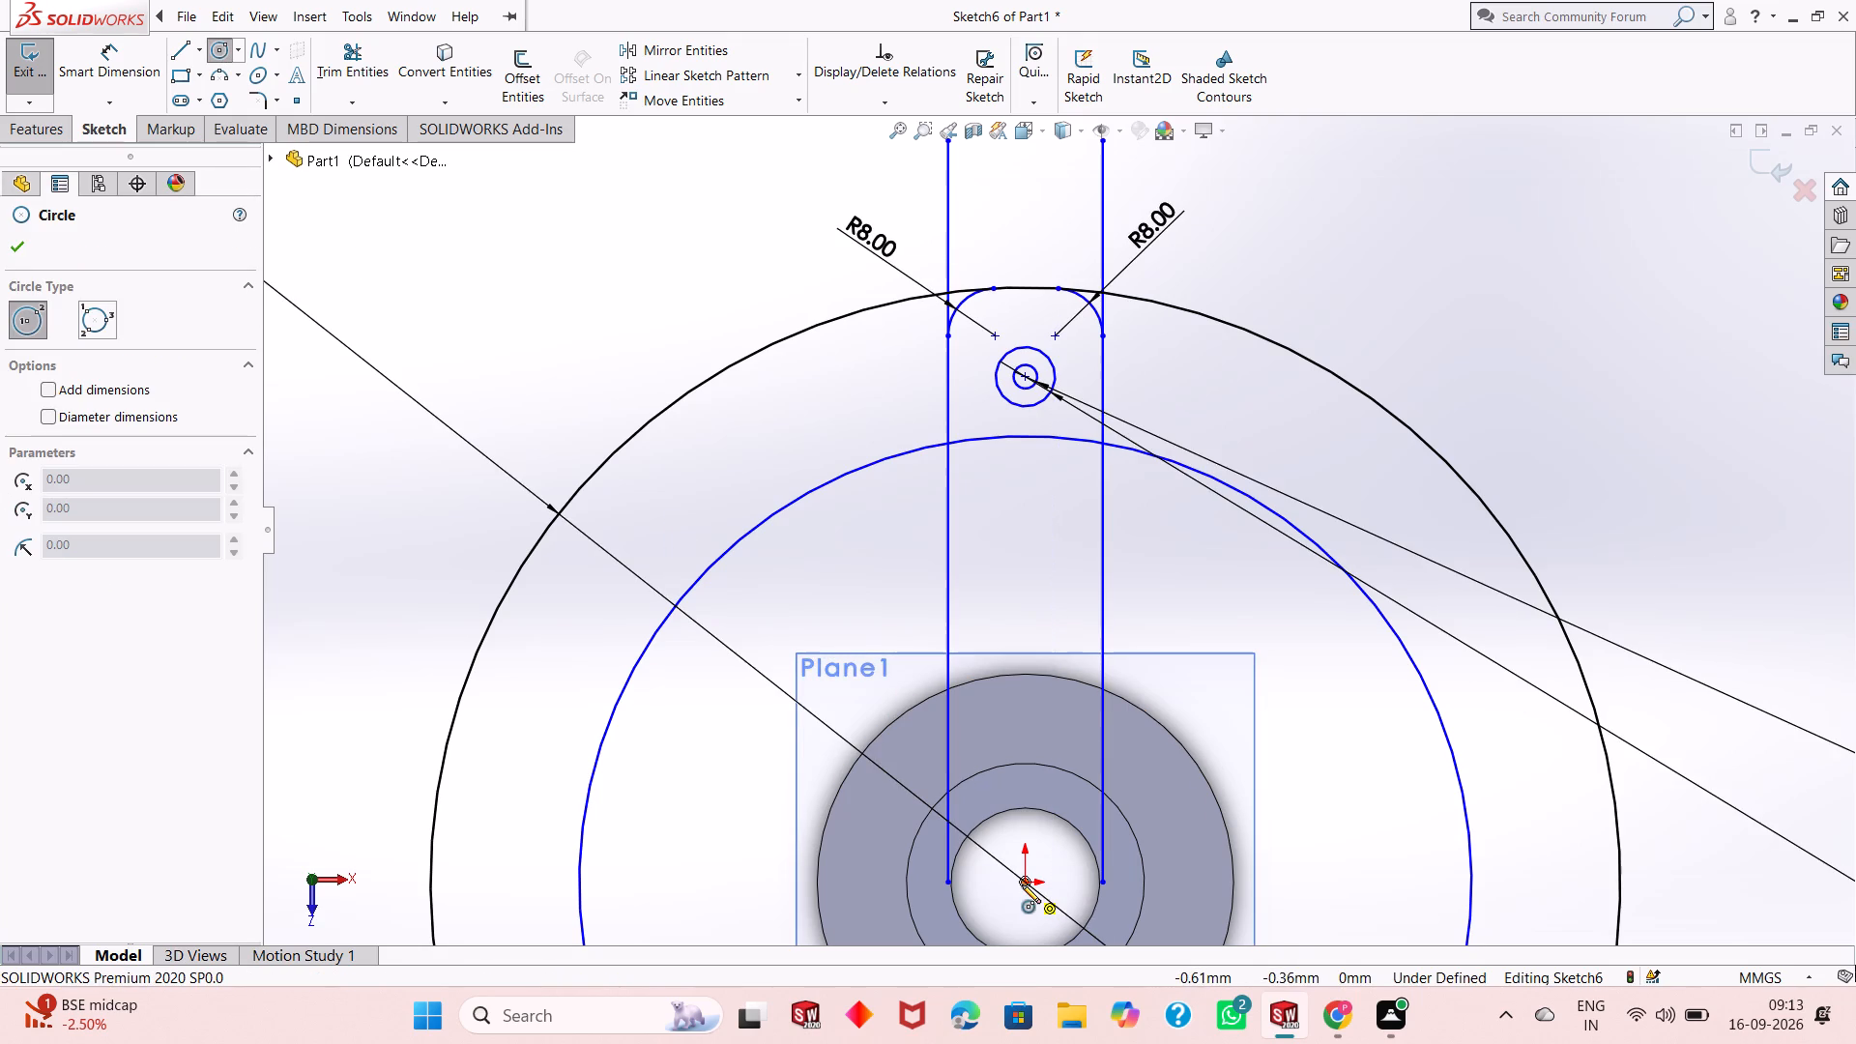
left_click(1022, 884)
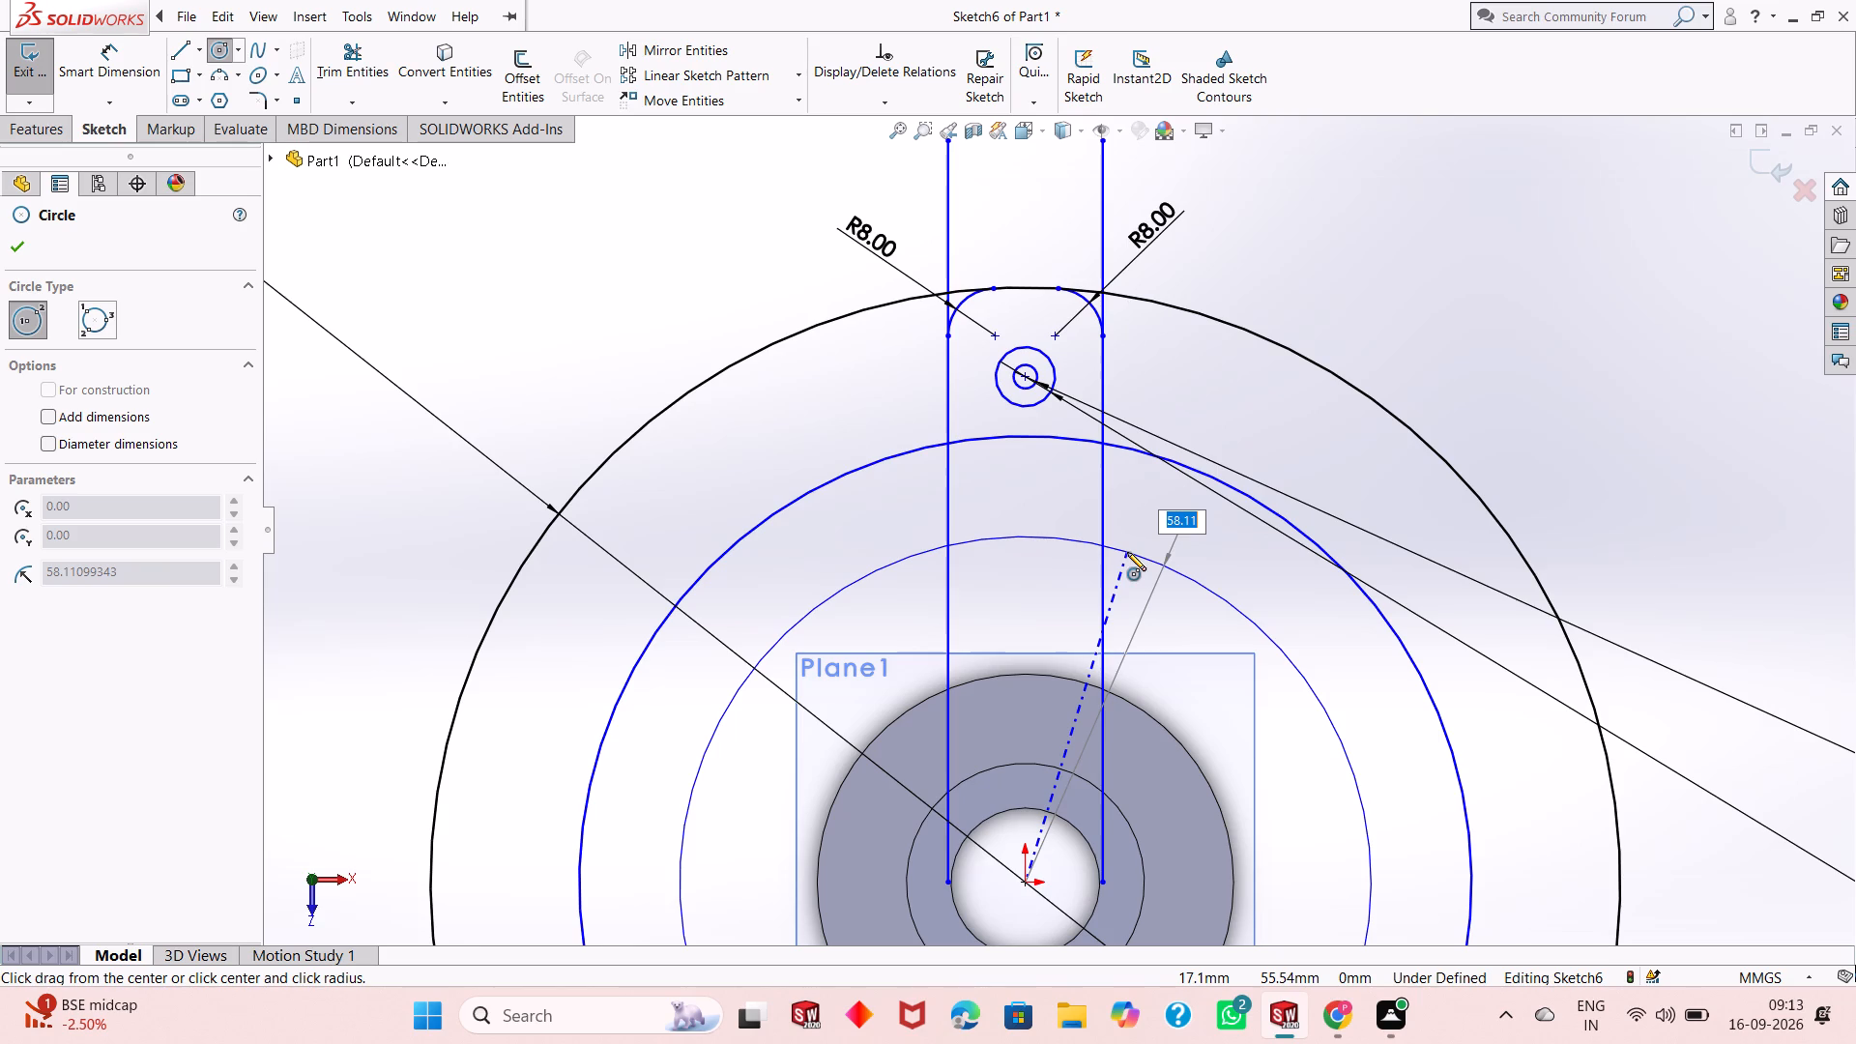
type("70")
key("Return")
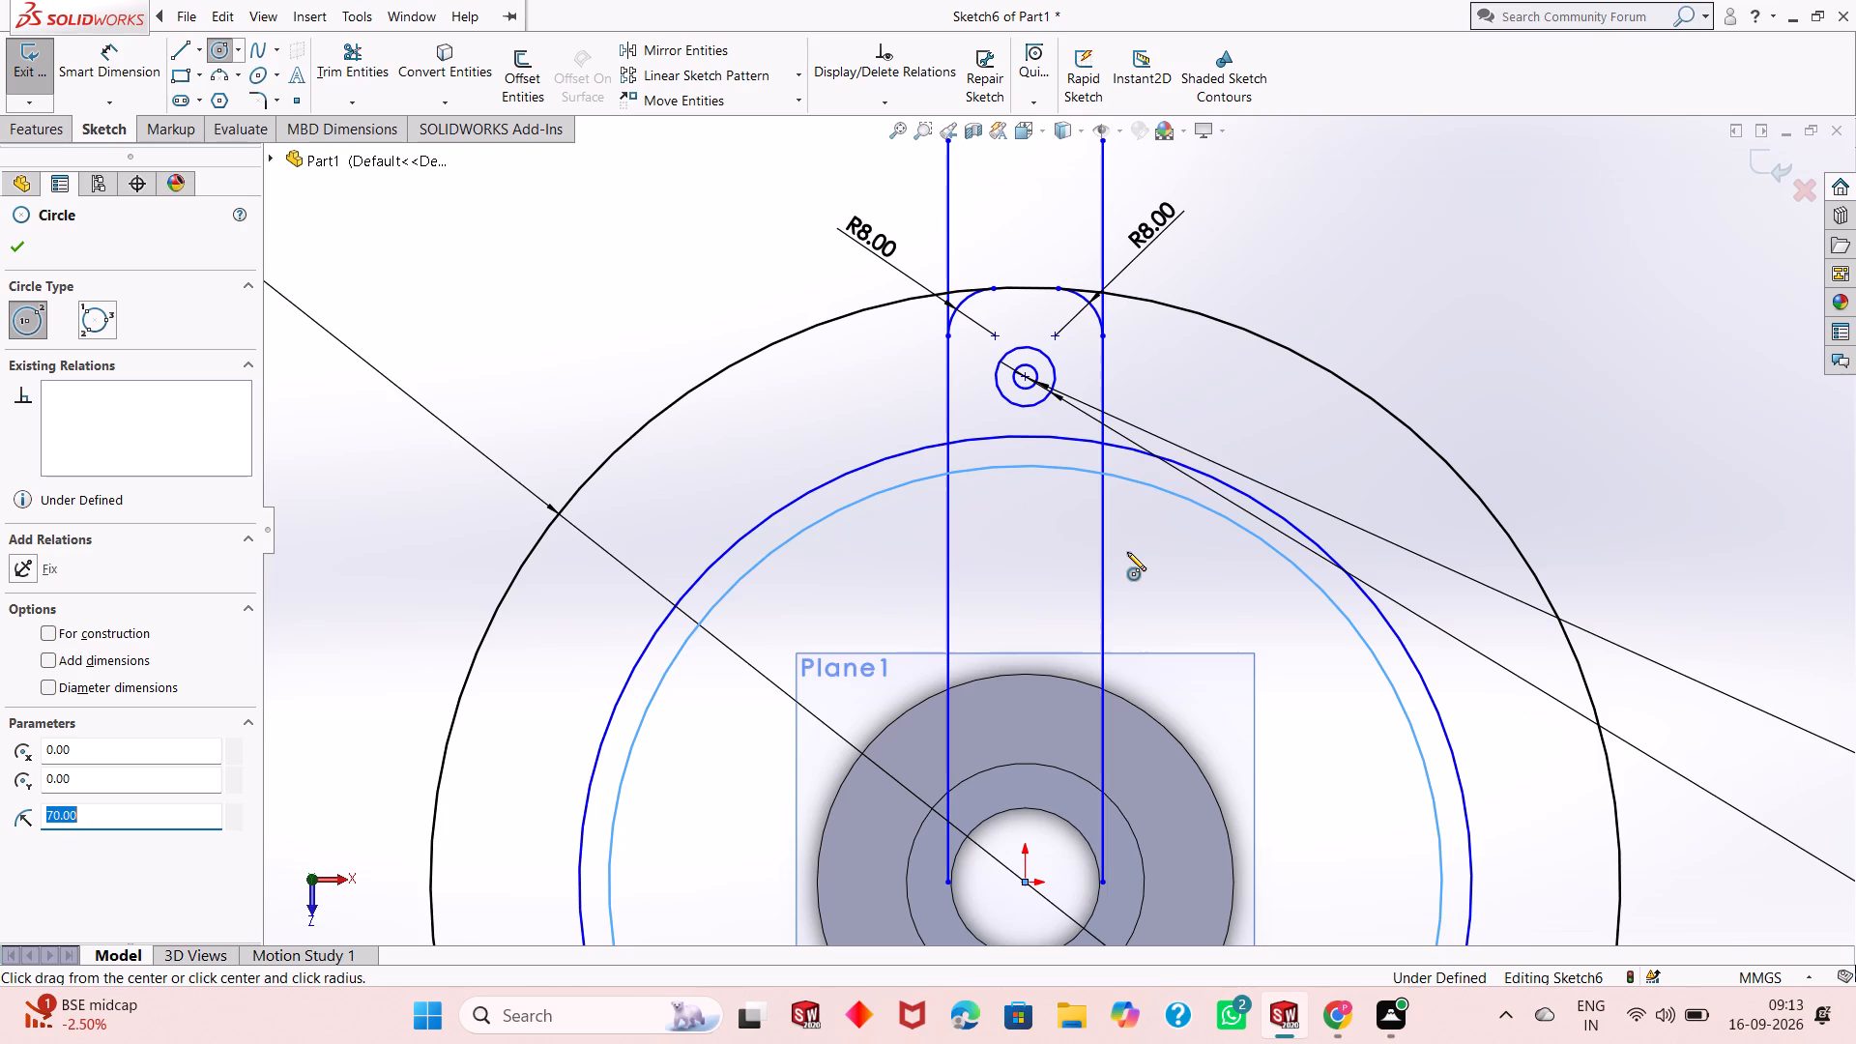
left_click(24, 251)
scroll(938, 656, "up", 3)
left_click(1392, 426)
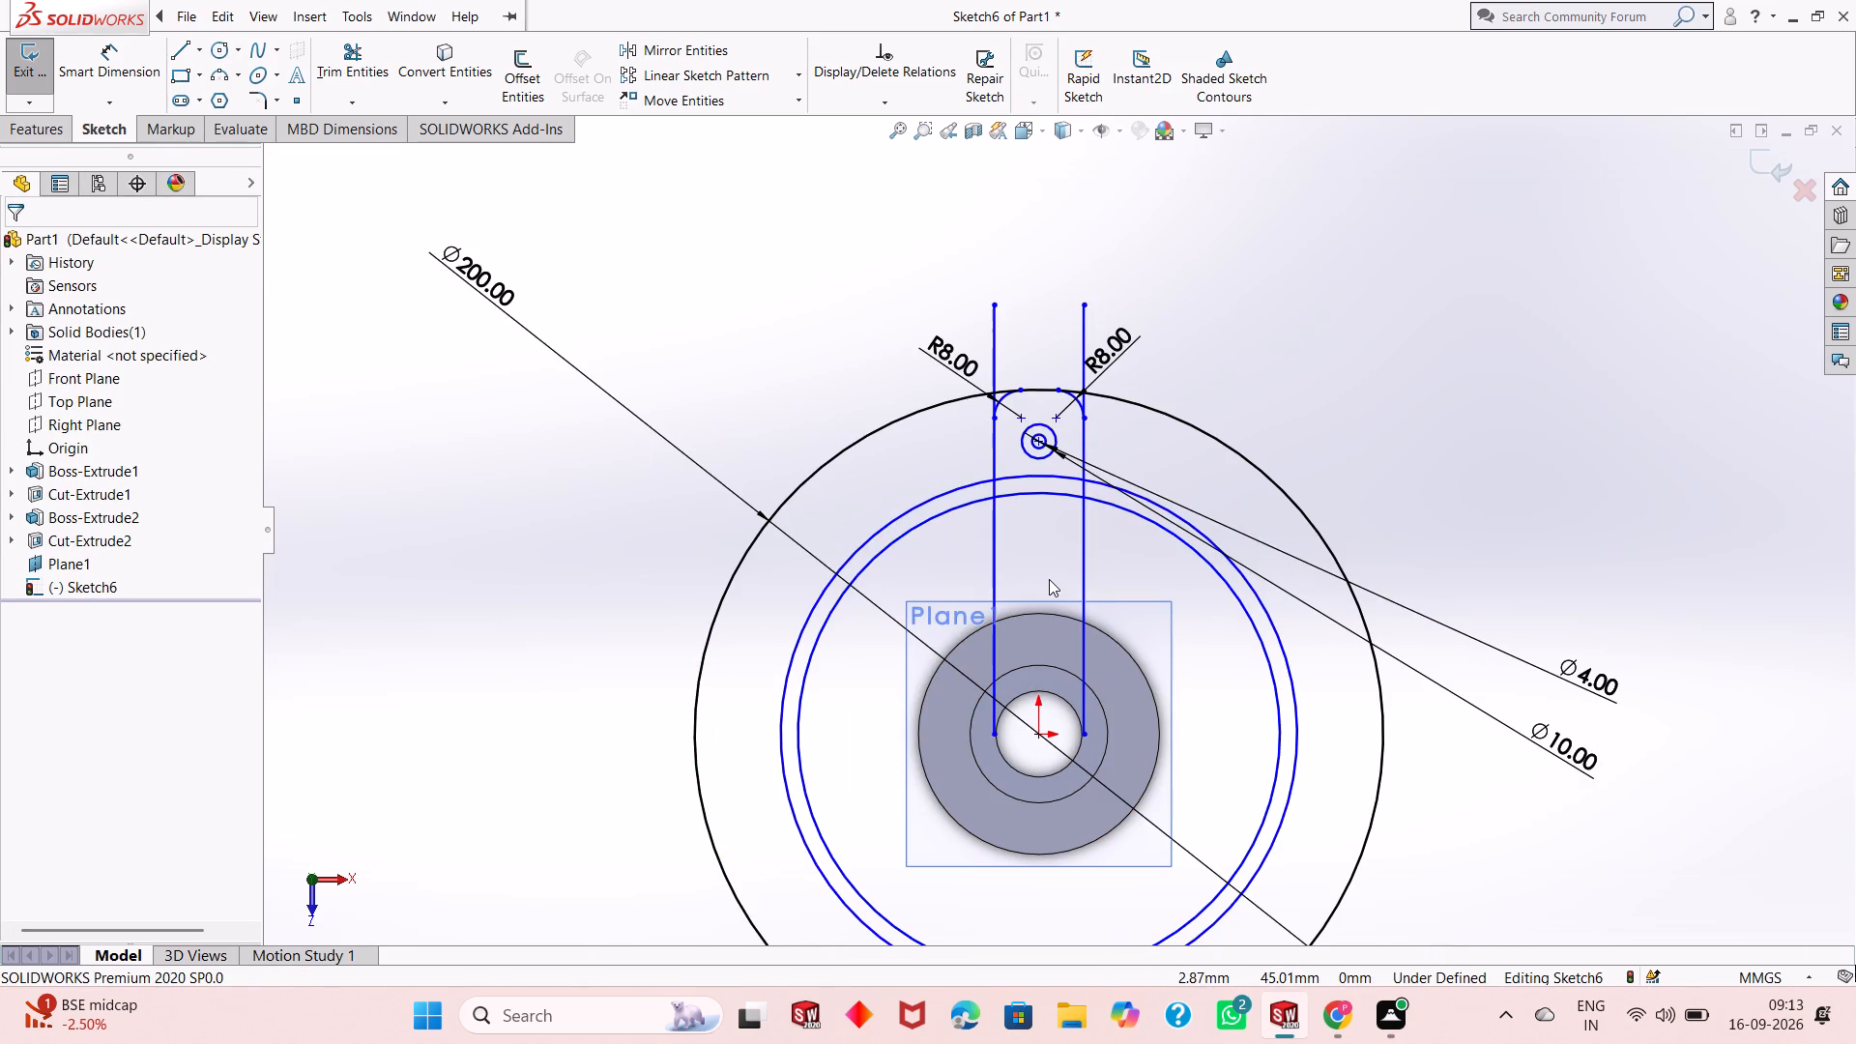
Delete both vertical offset lines that run down from the corner arcs.
scroll(1056, 542, "down", 1)
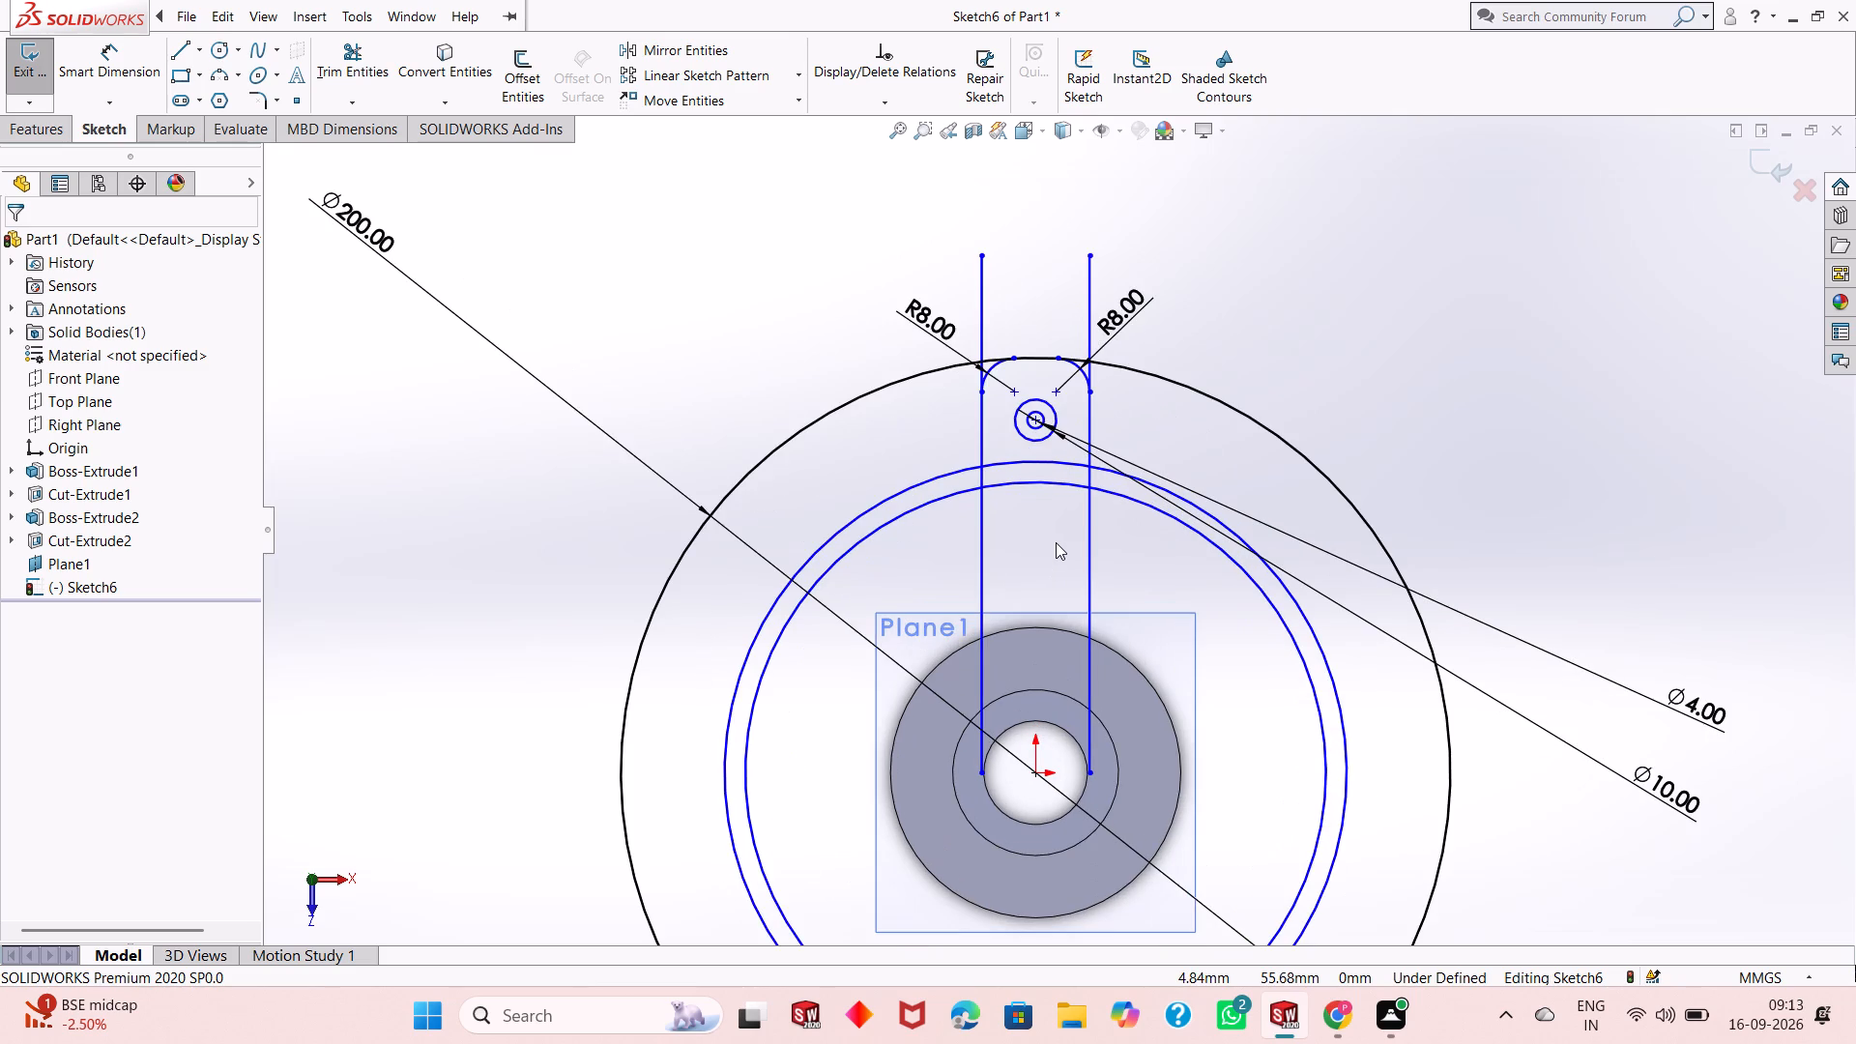
scroll(1056, 542, "down", 1)
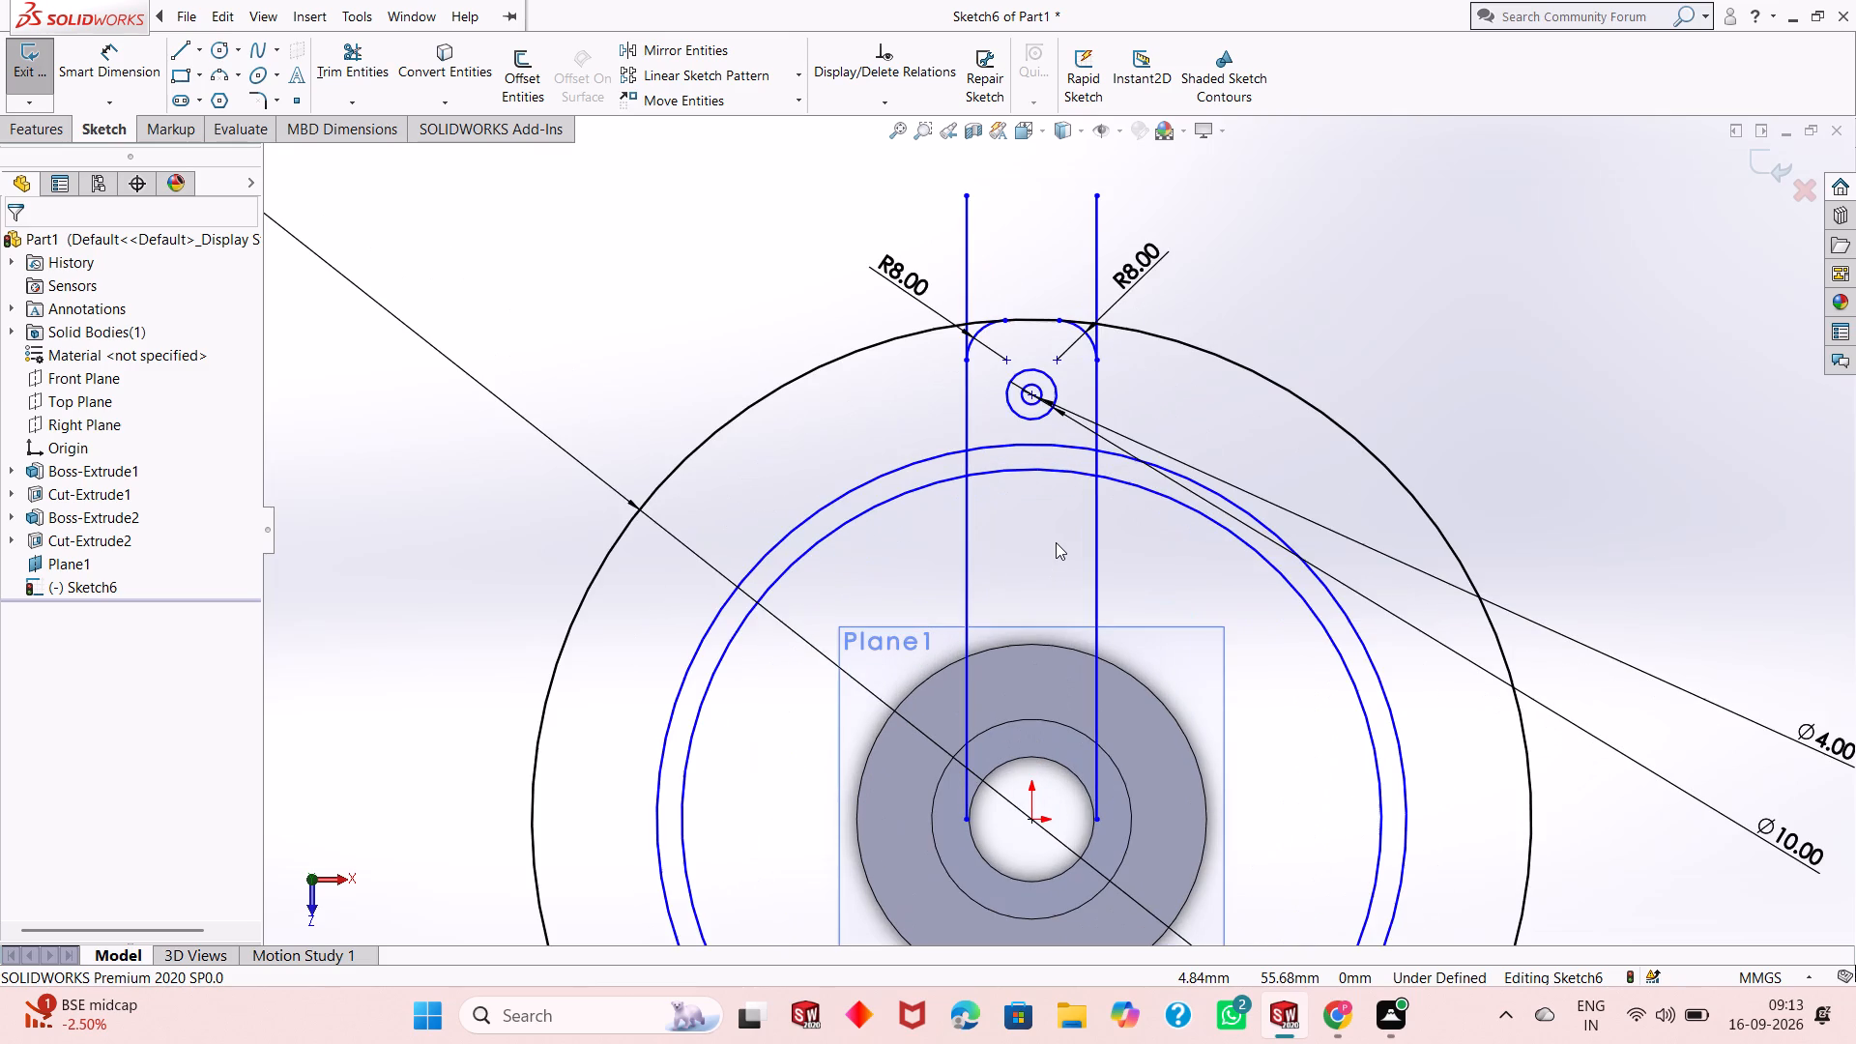
scroll(1056, 542, "up", 1)
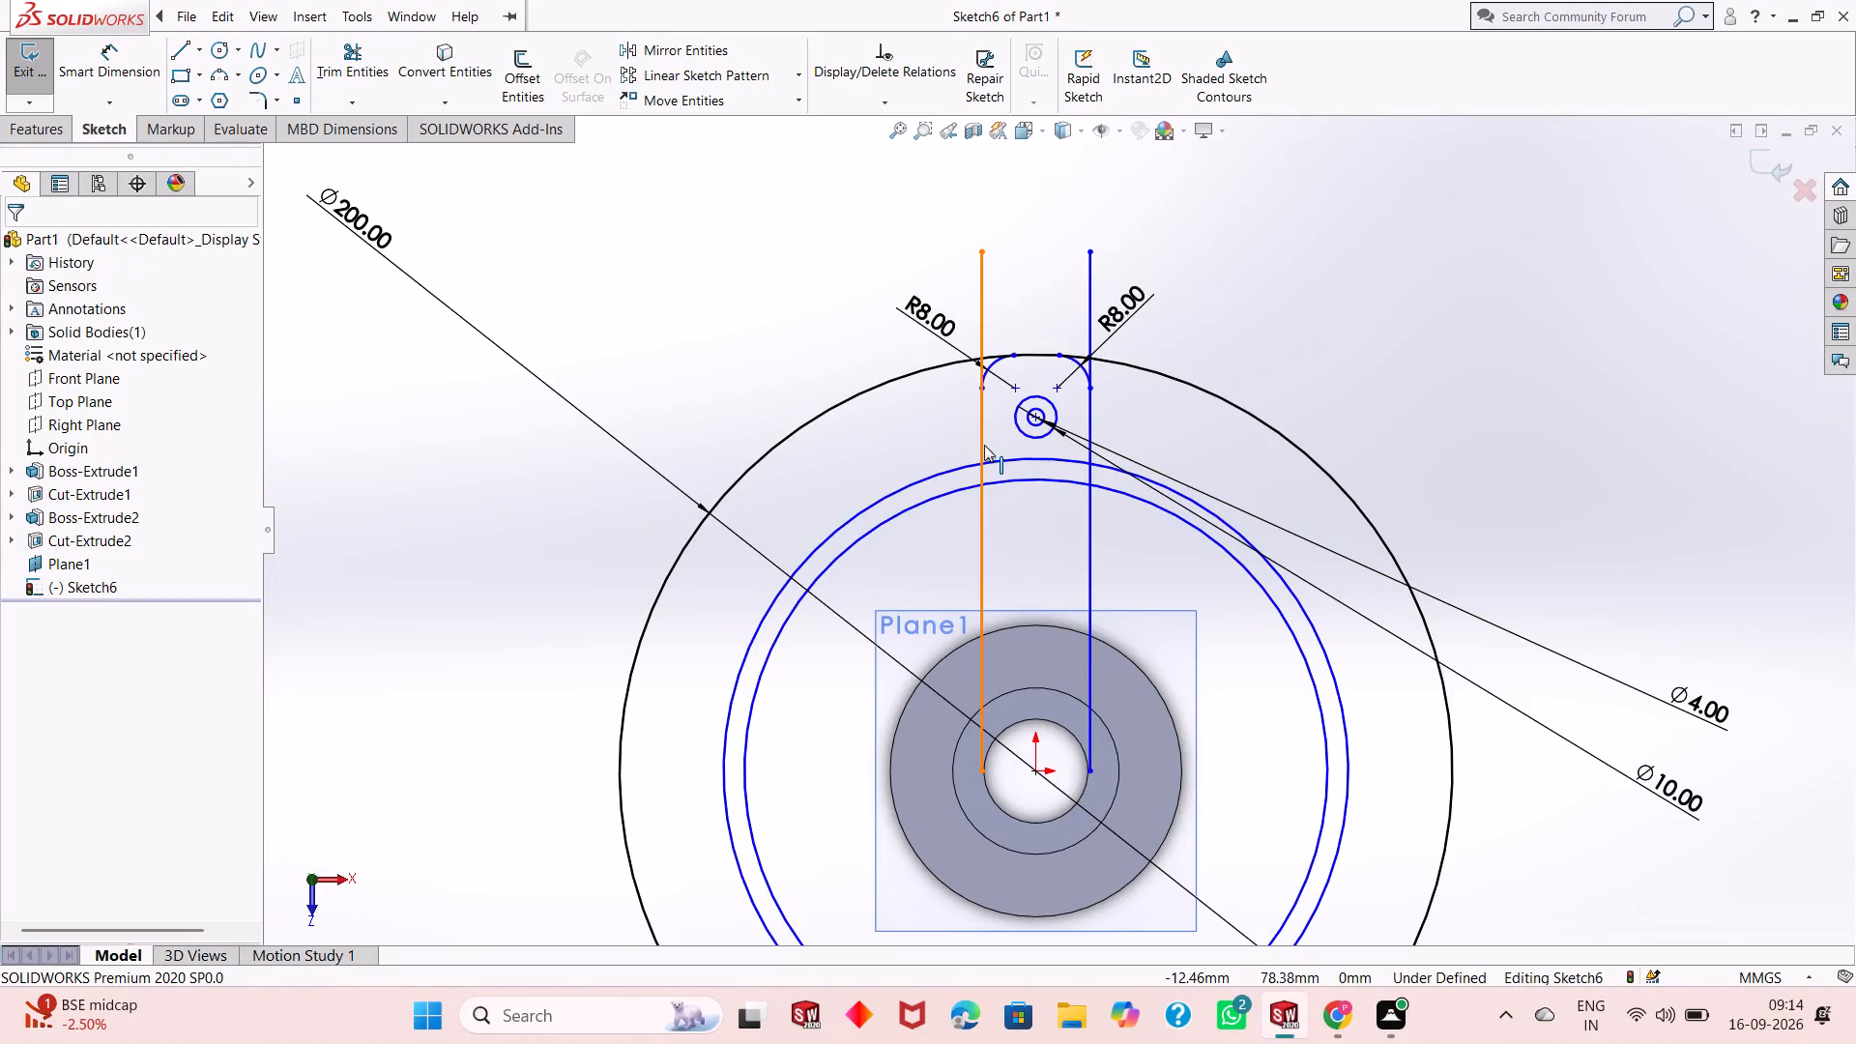
scroll(973, 354, "down", 4)
scroll(1057, 453, "down", 2)
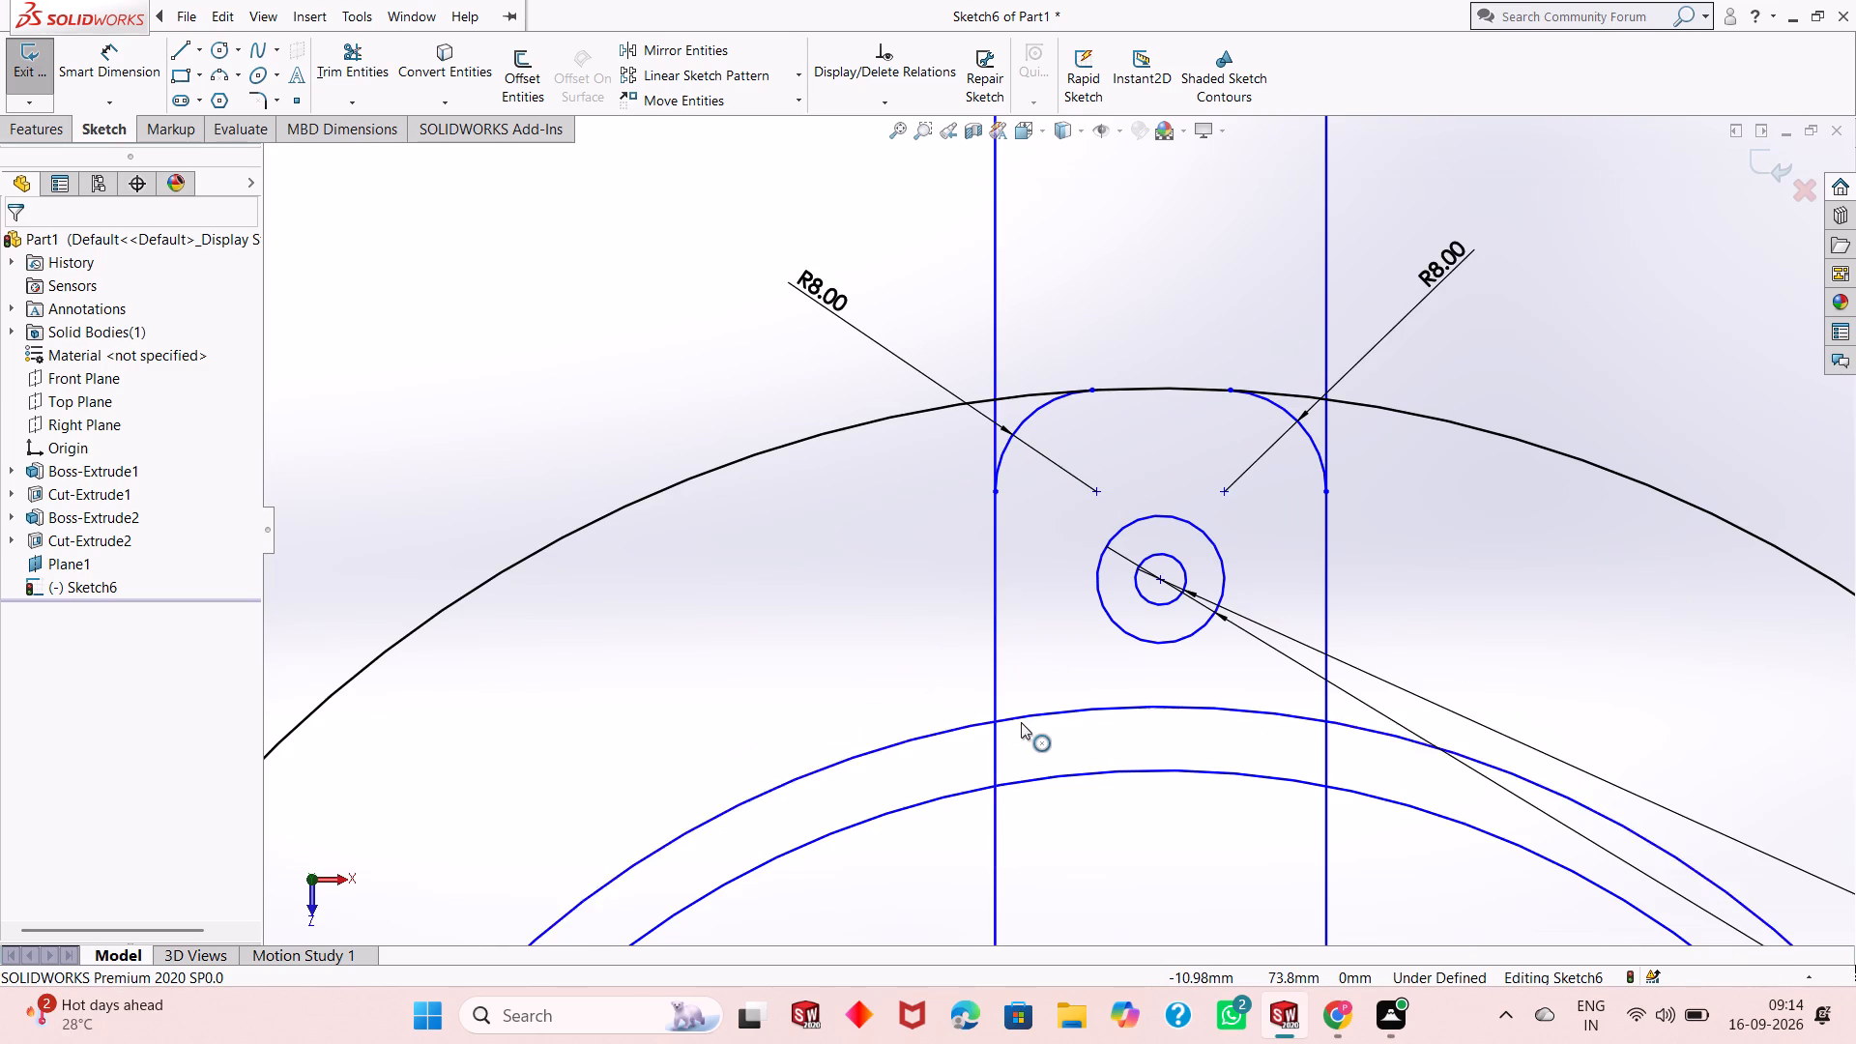
scroll(1021, 722, "up", 1)
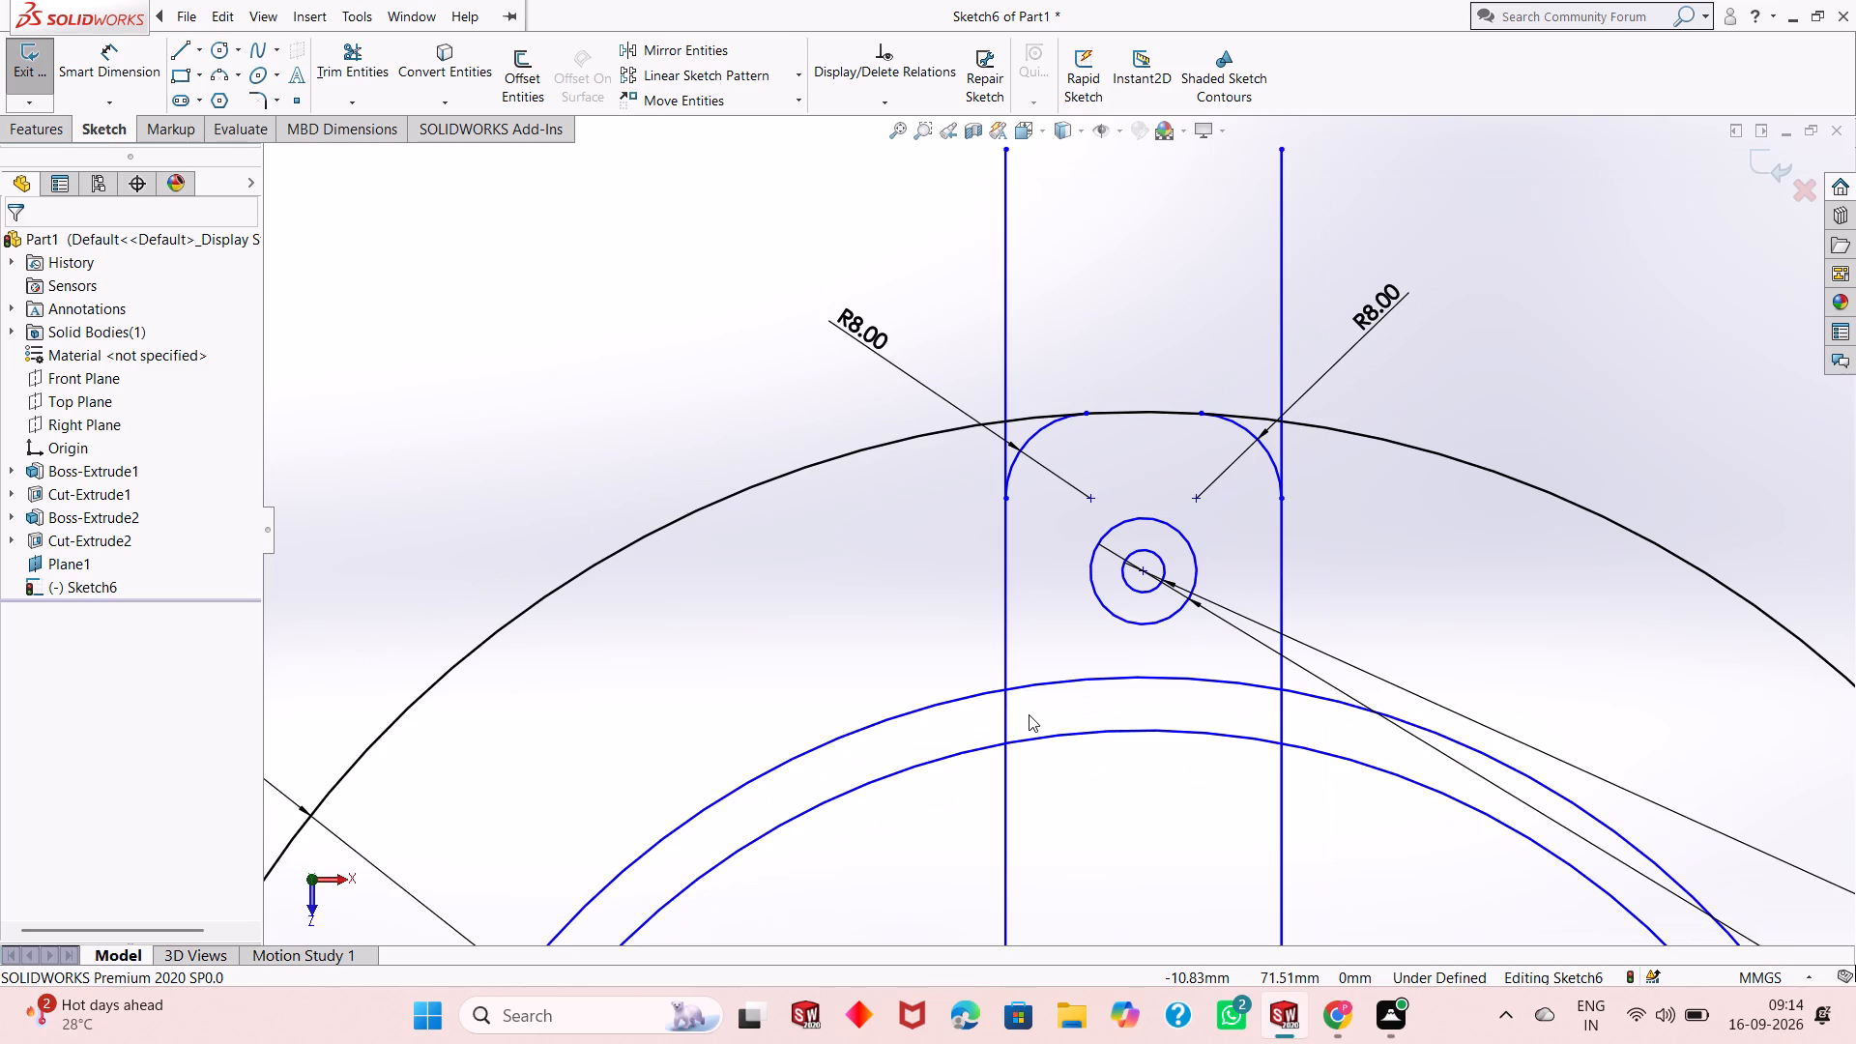
scroll(1092, 584, "up", 1)
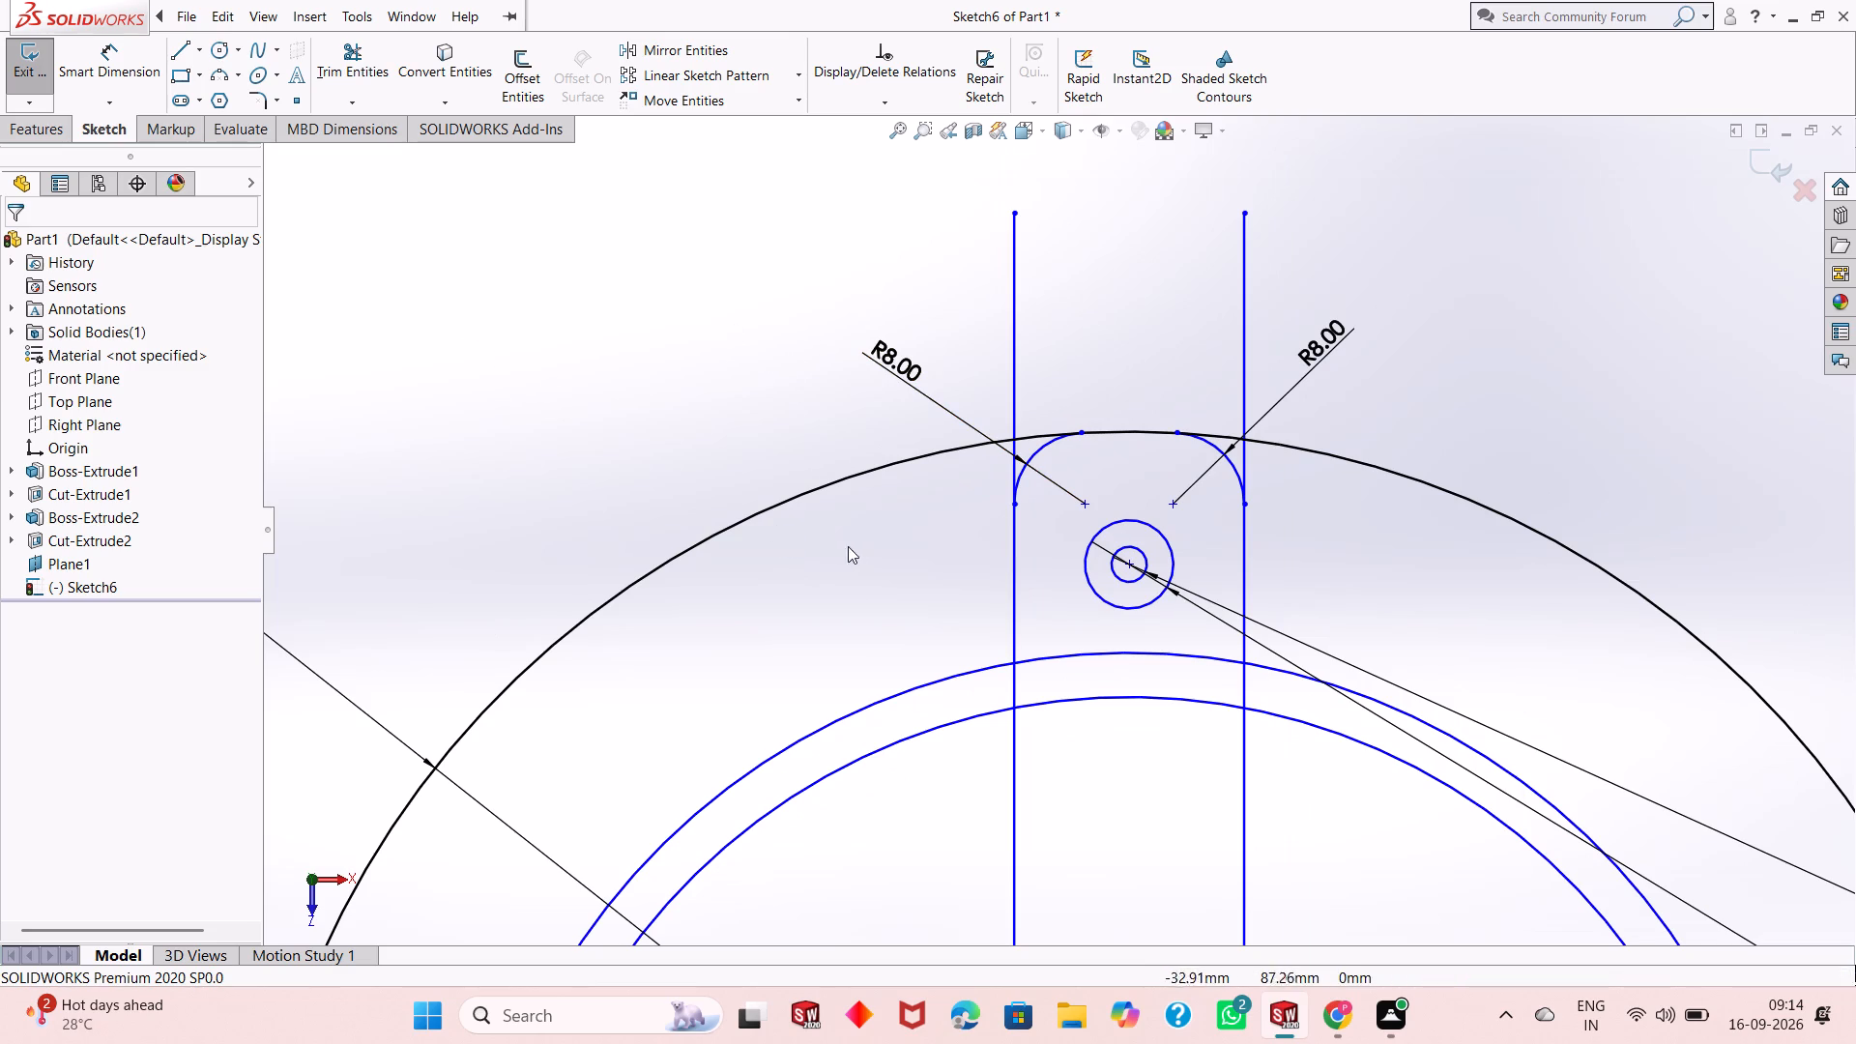
left_click(1020, 584)
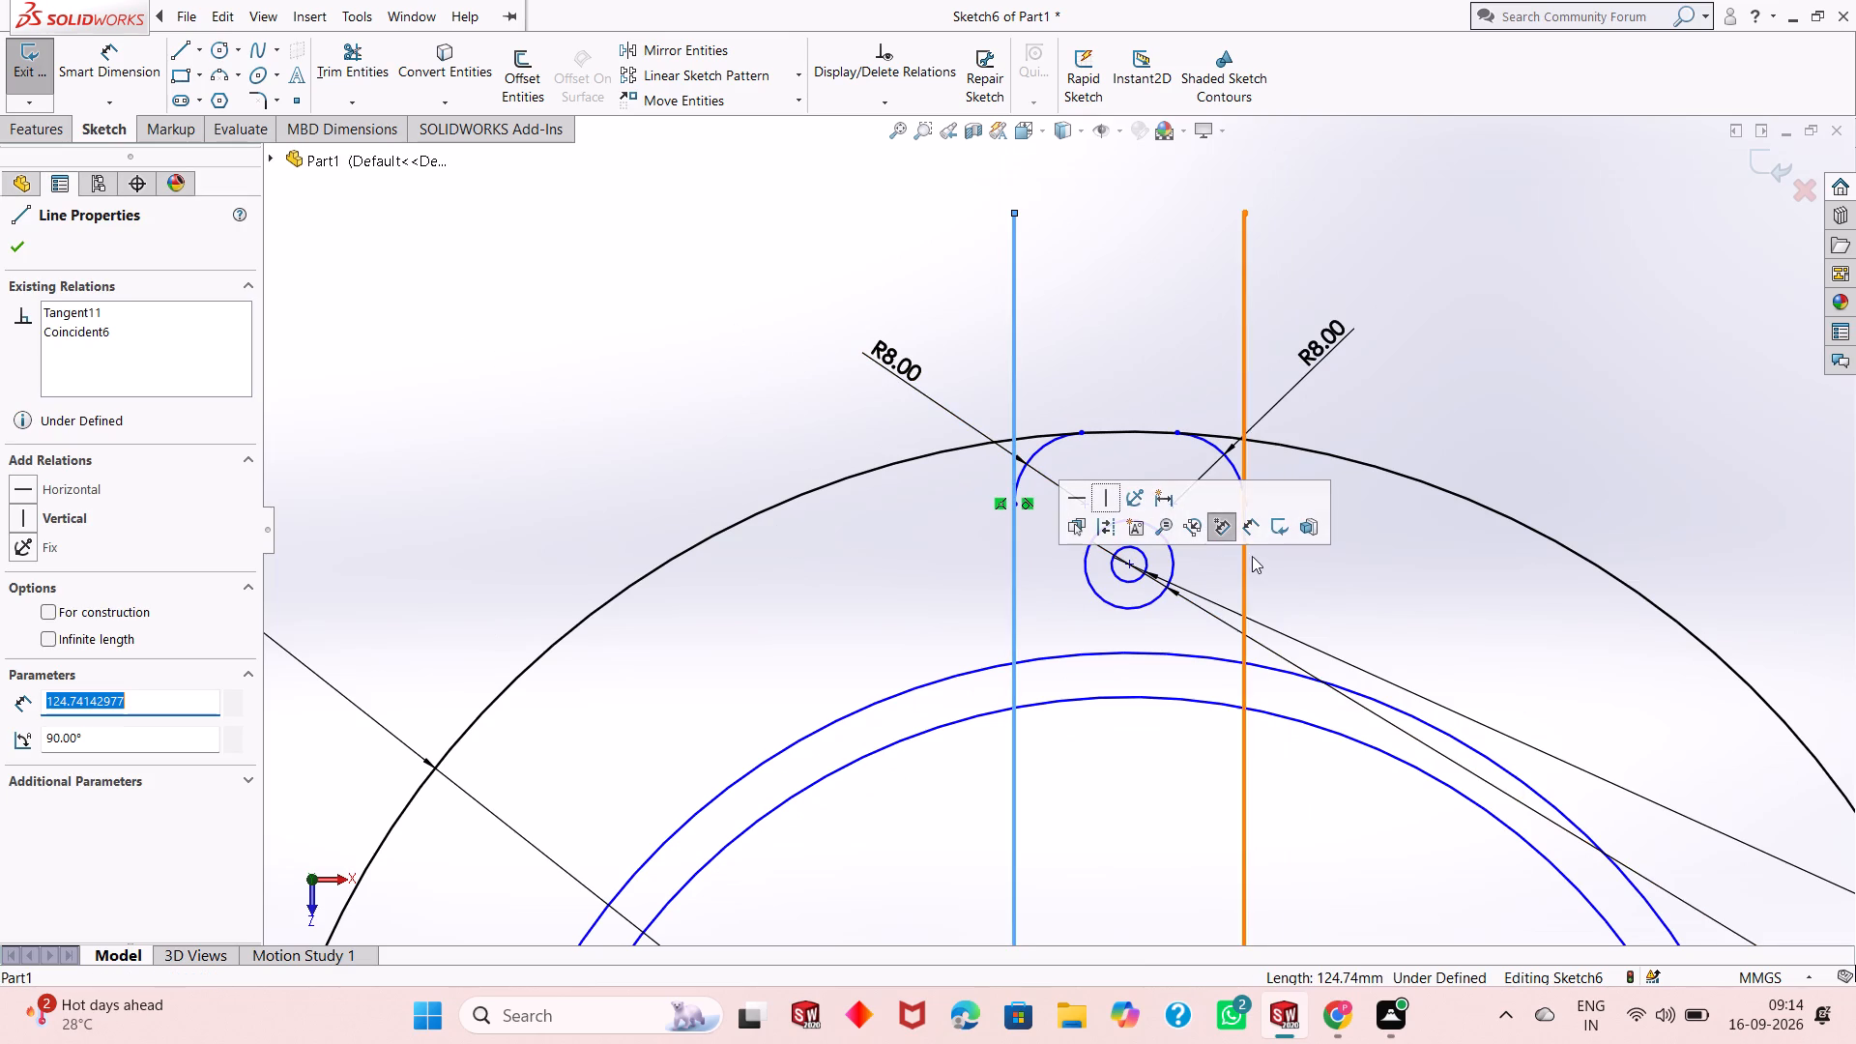
left_click(1244, 566, "ctrl")
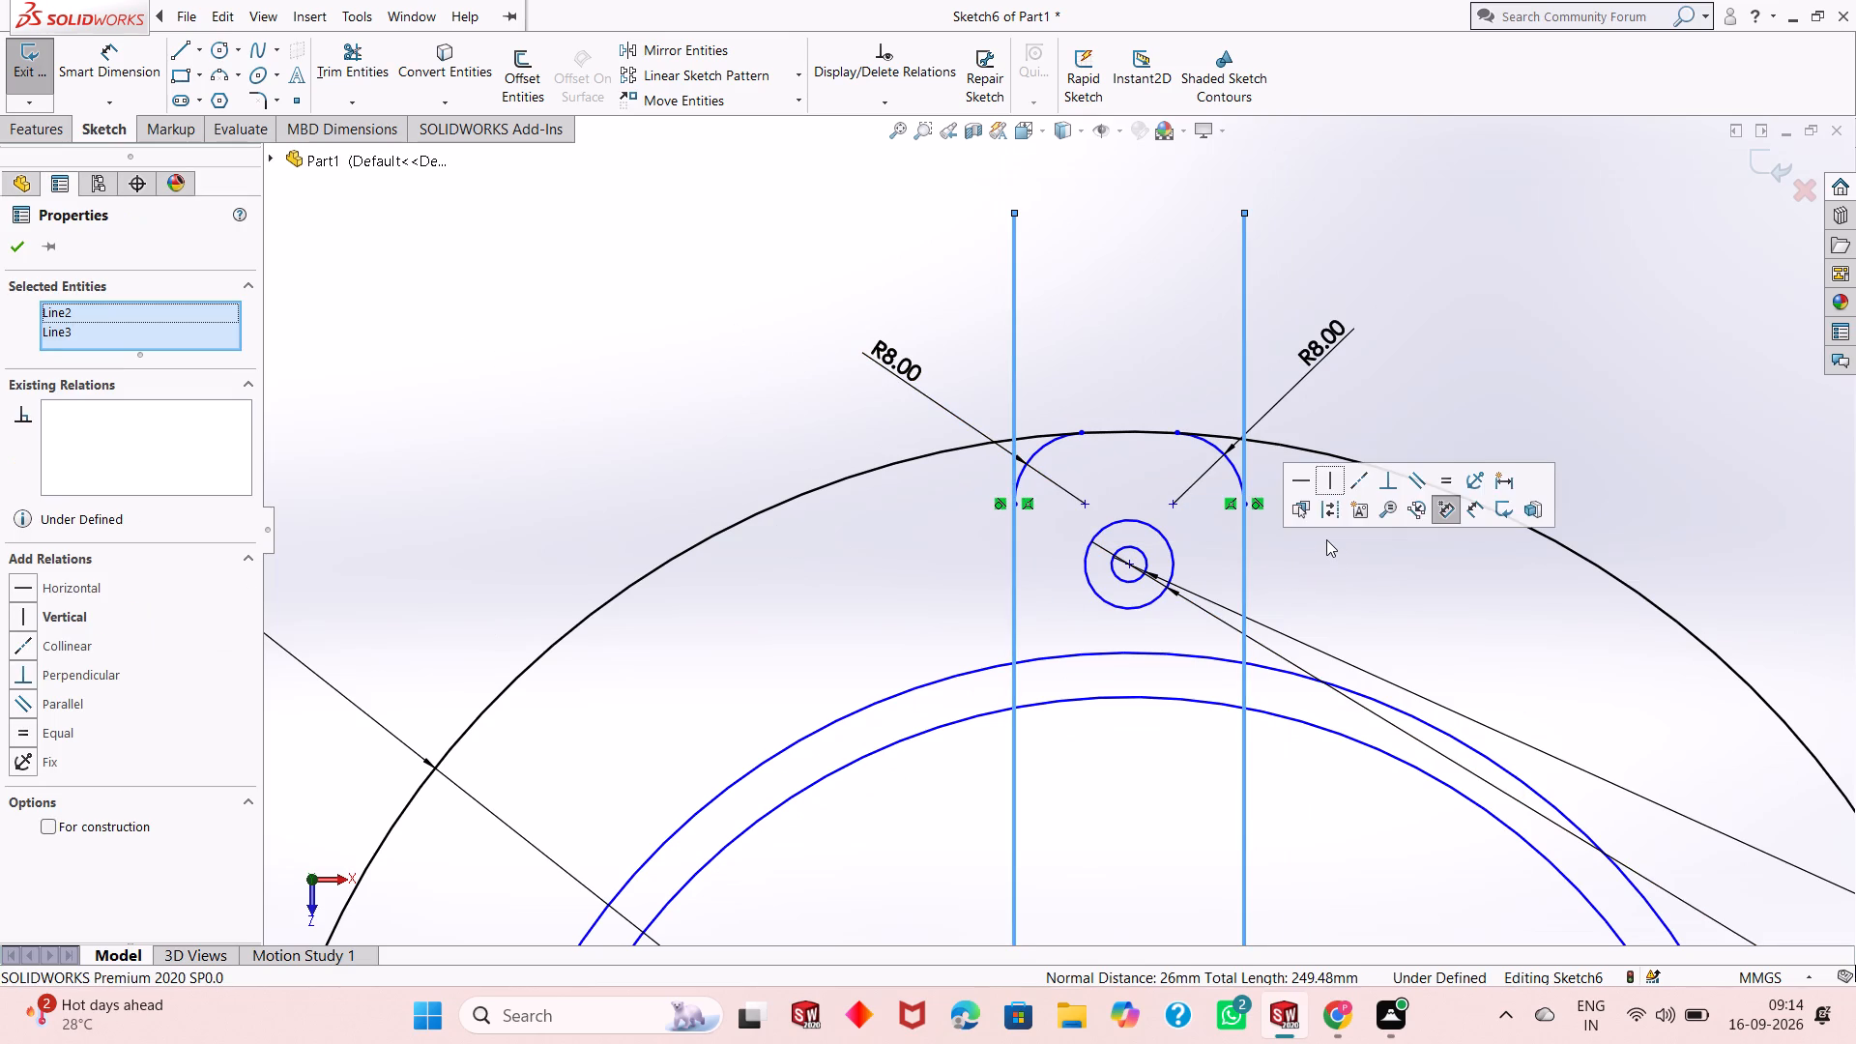
key("Delete")
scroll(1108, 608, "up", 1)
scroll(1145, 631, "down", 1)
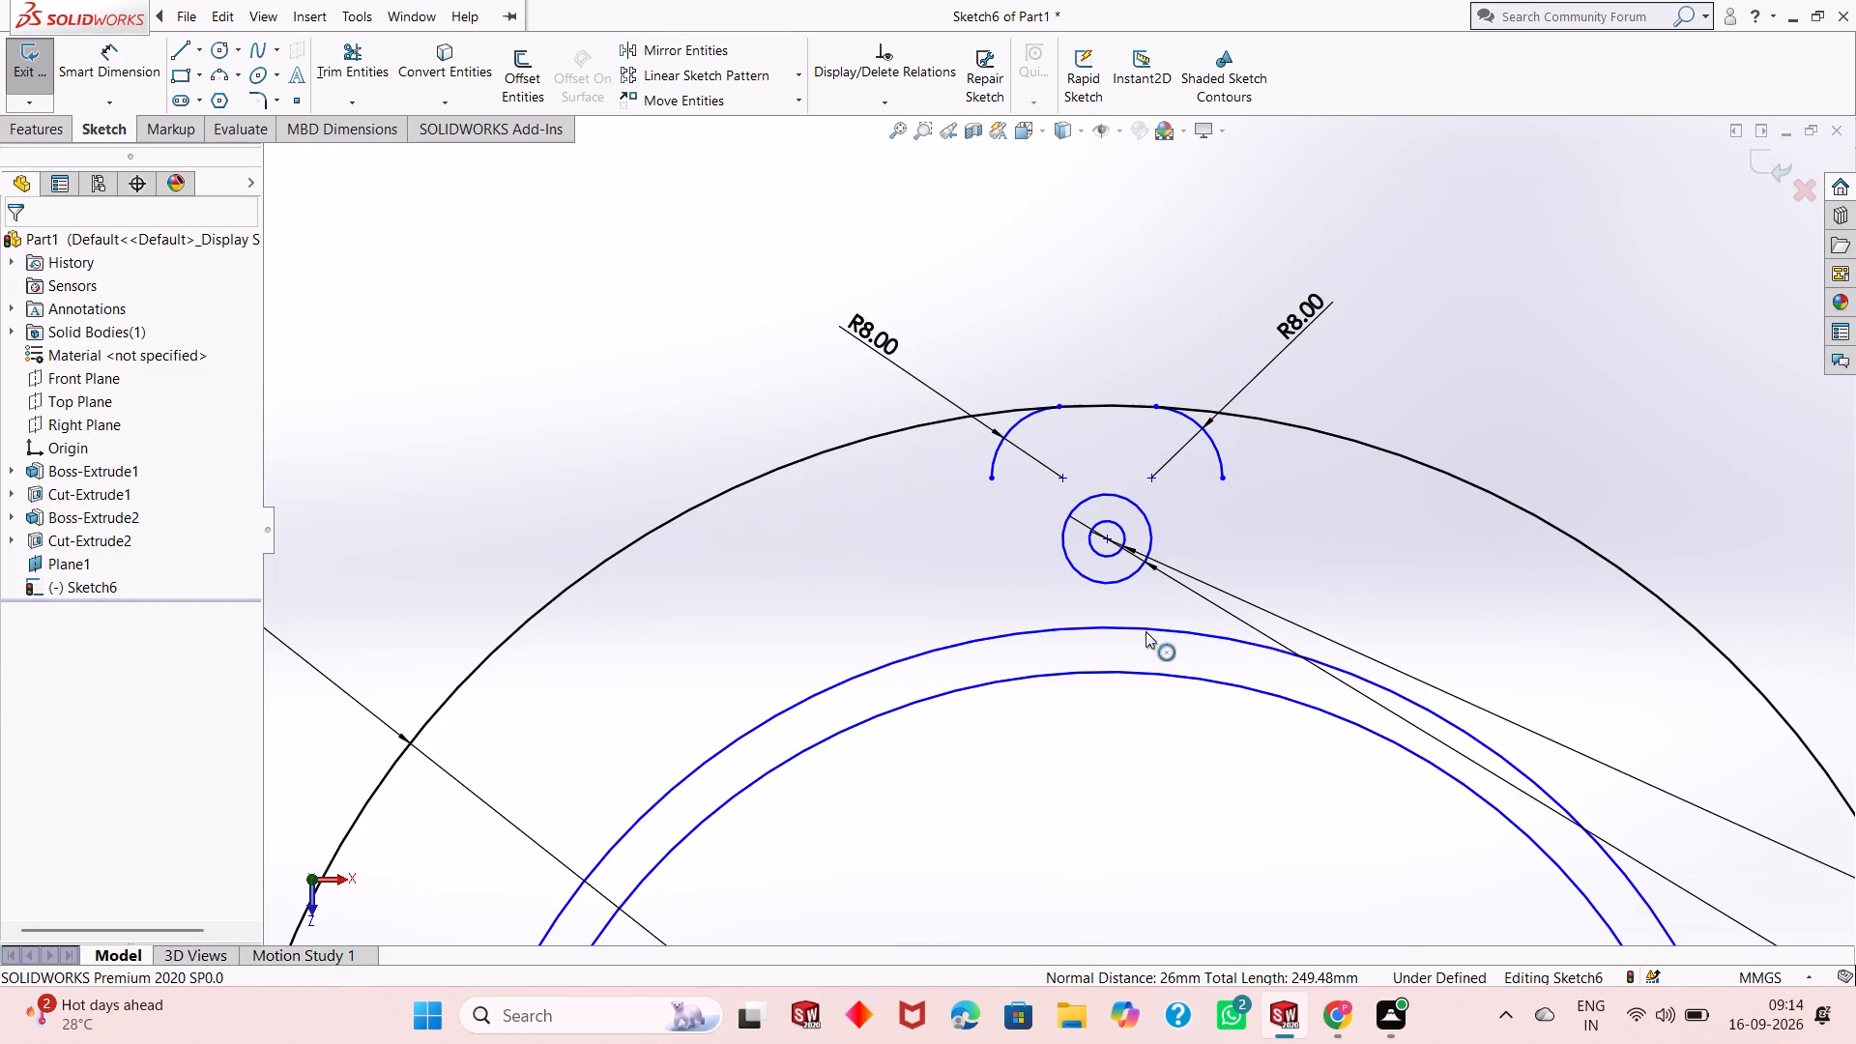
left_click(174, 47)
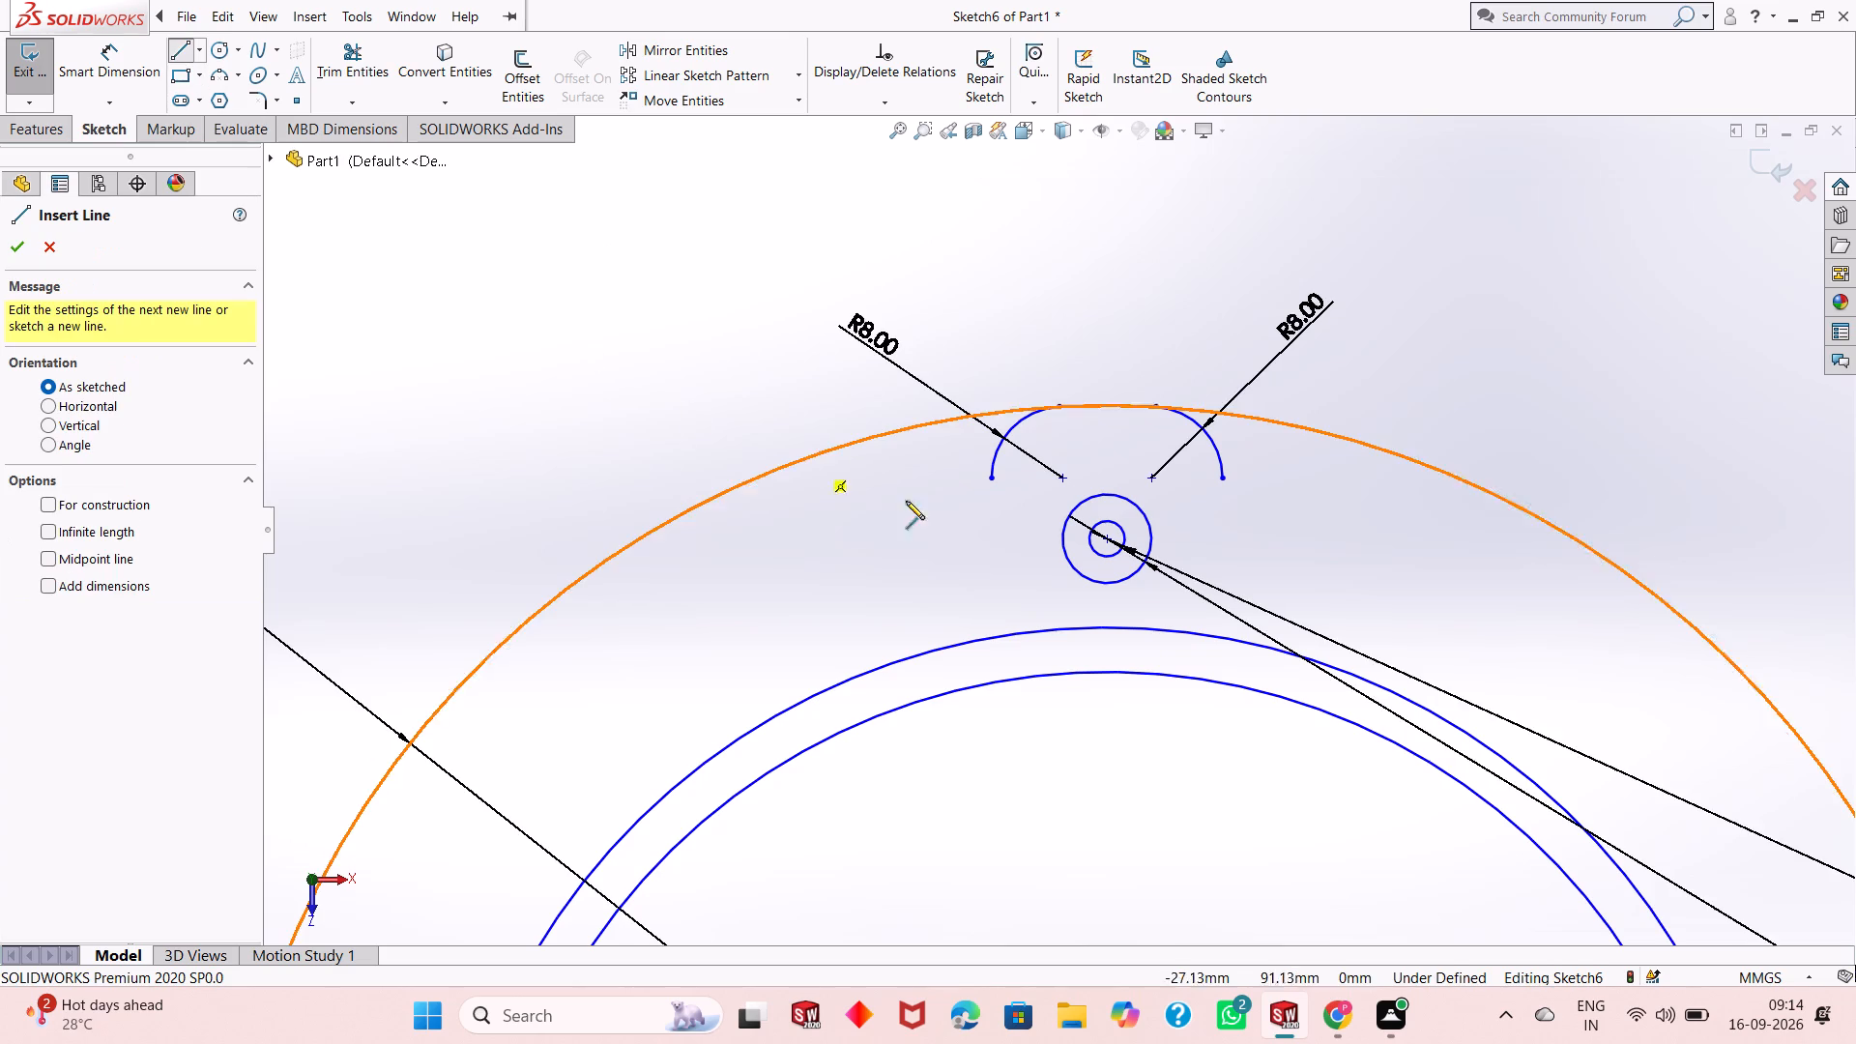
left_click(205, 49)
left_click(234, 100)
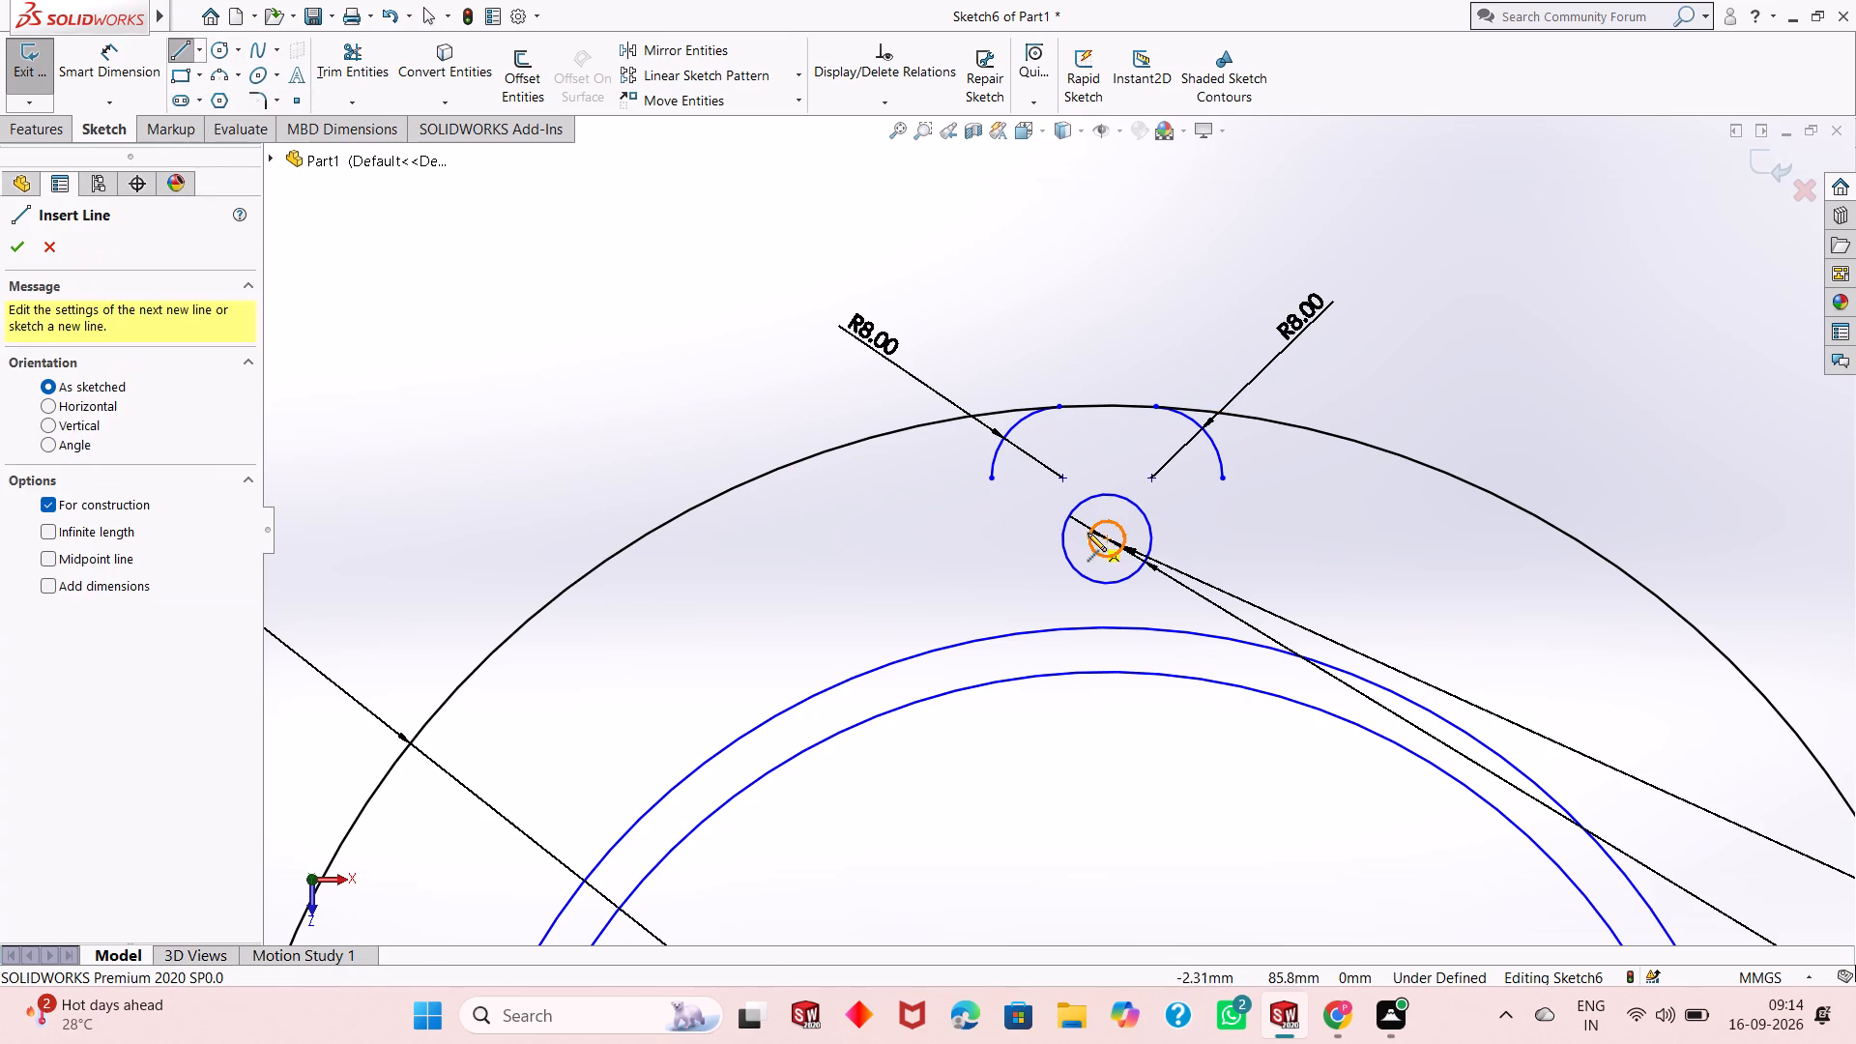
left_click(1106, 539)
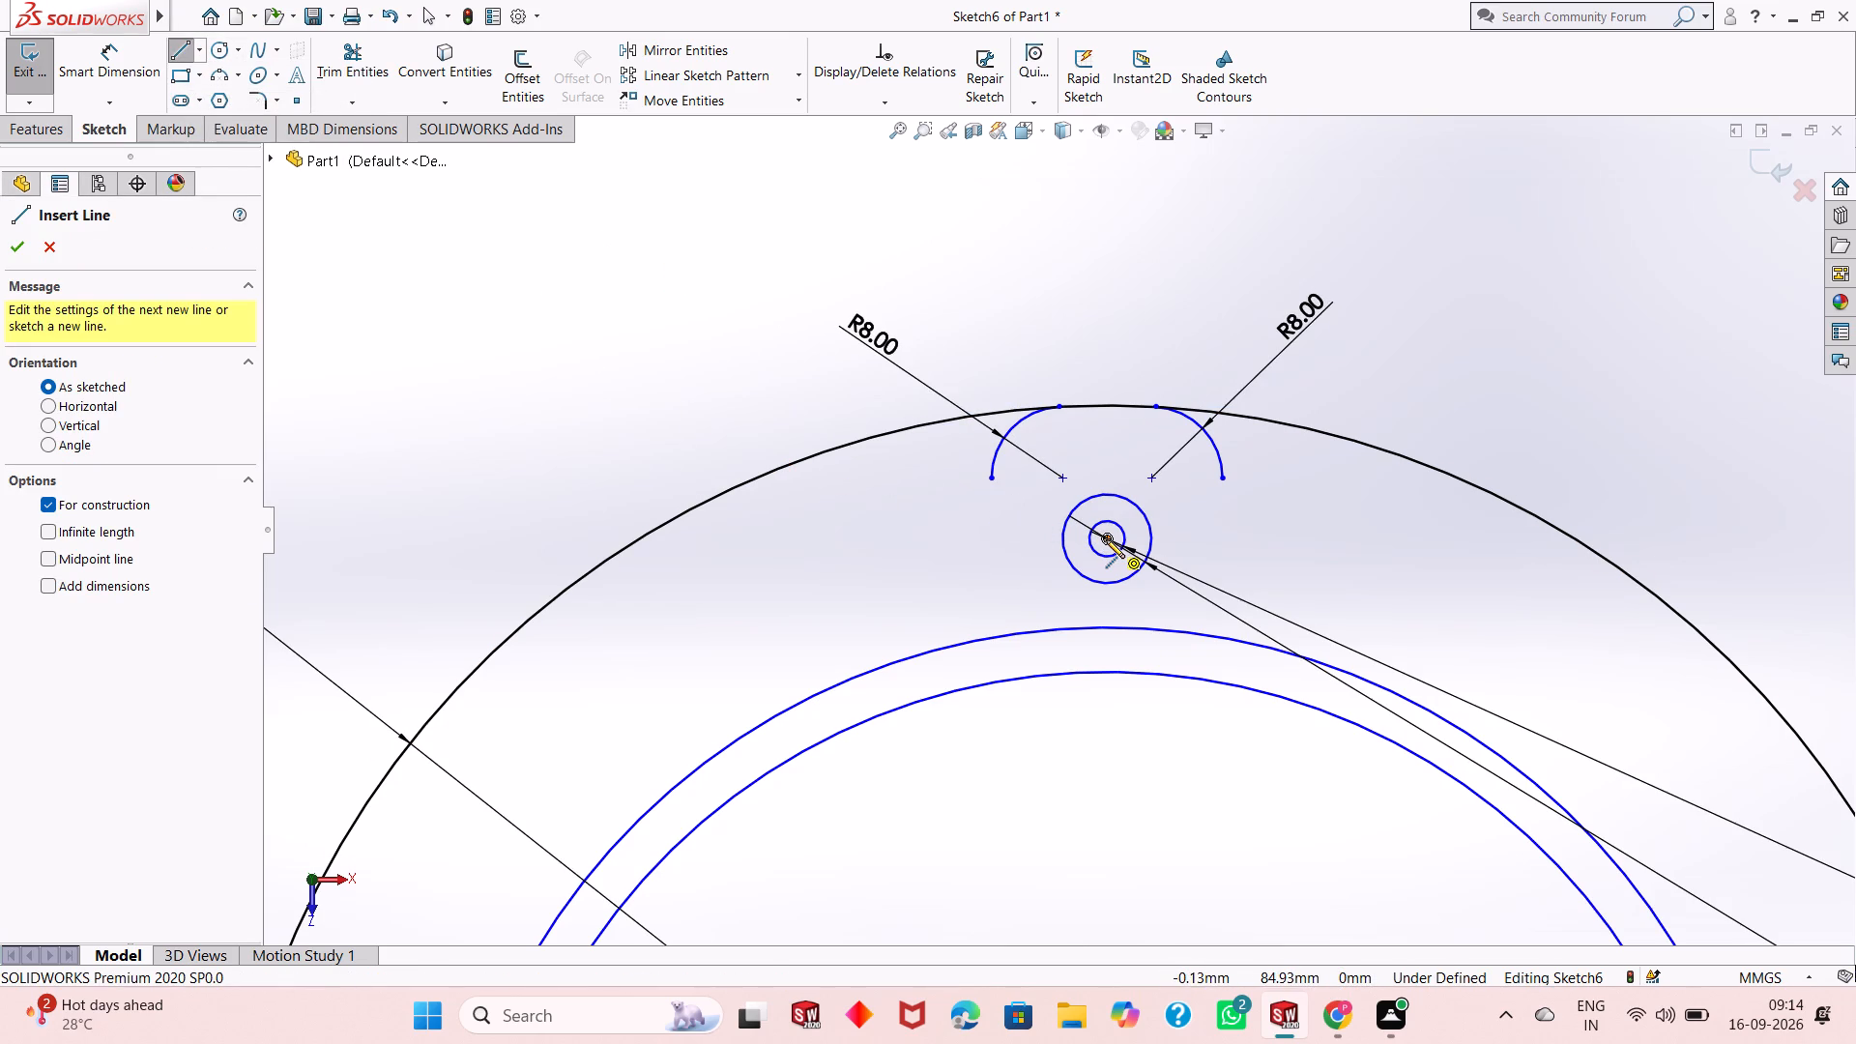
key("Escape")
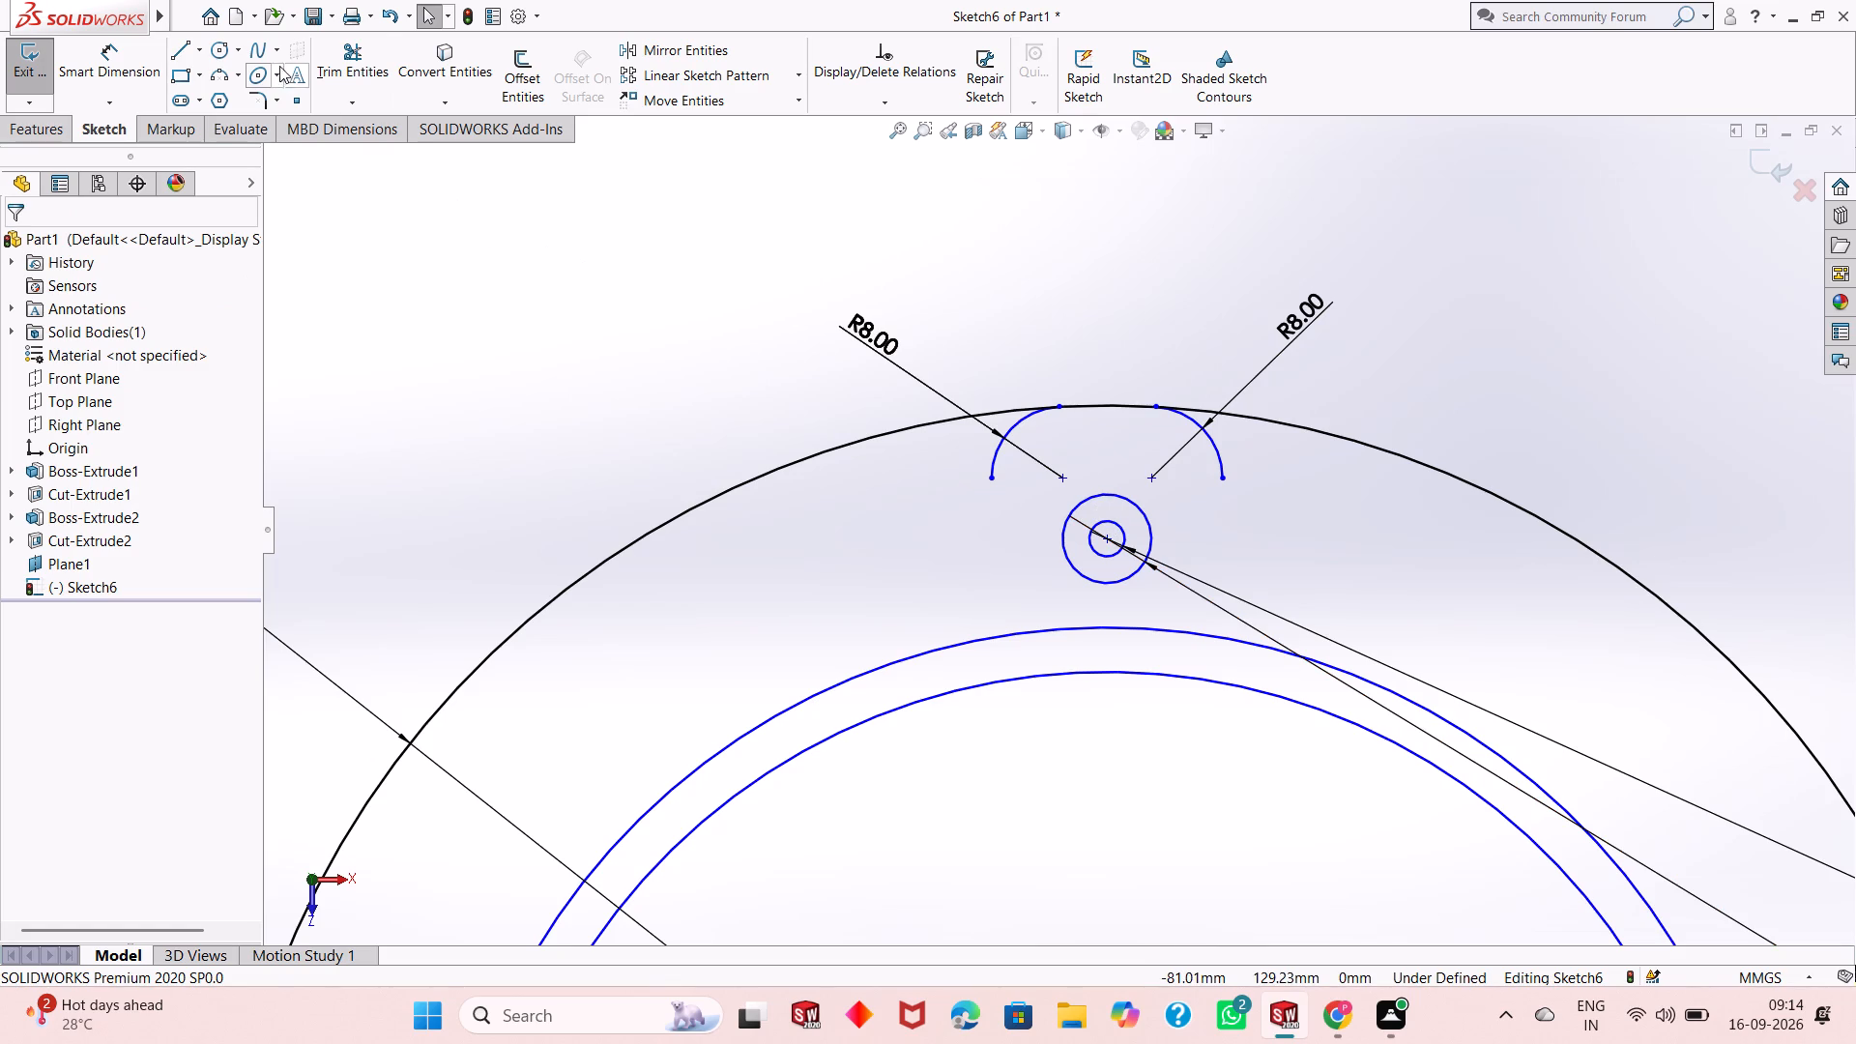
Sketch a vertical centerline about 34 mm long downward from the top of the 200 mm circle, through the small holes' centre.
left_click(201, 53)
left_click(210, 94)
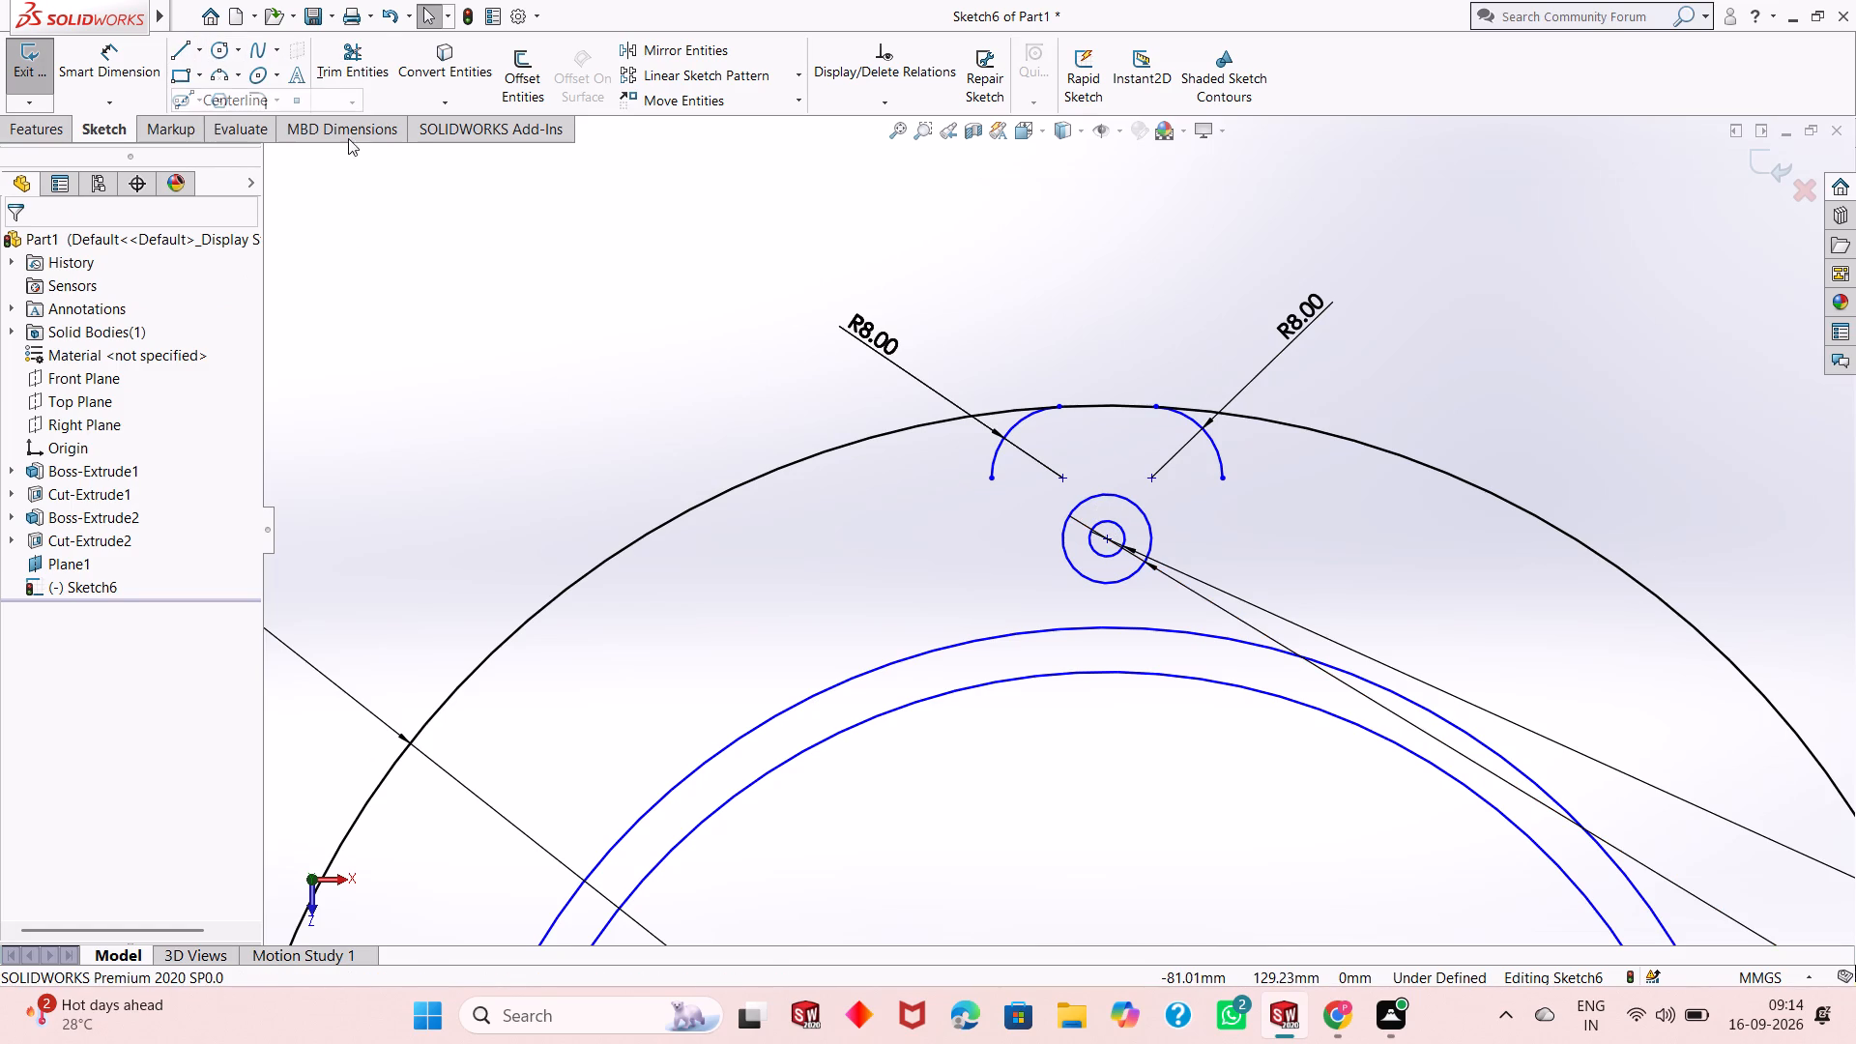
left_click(1104, 401)
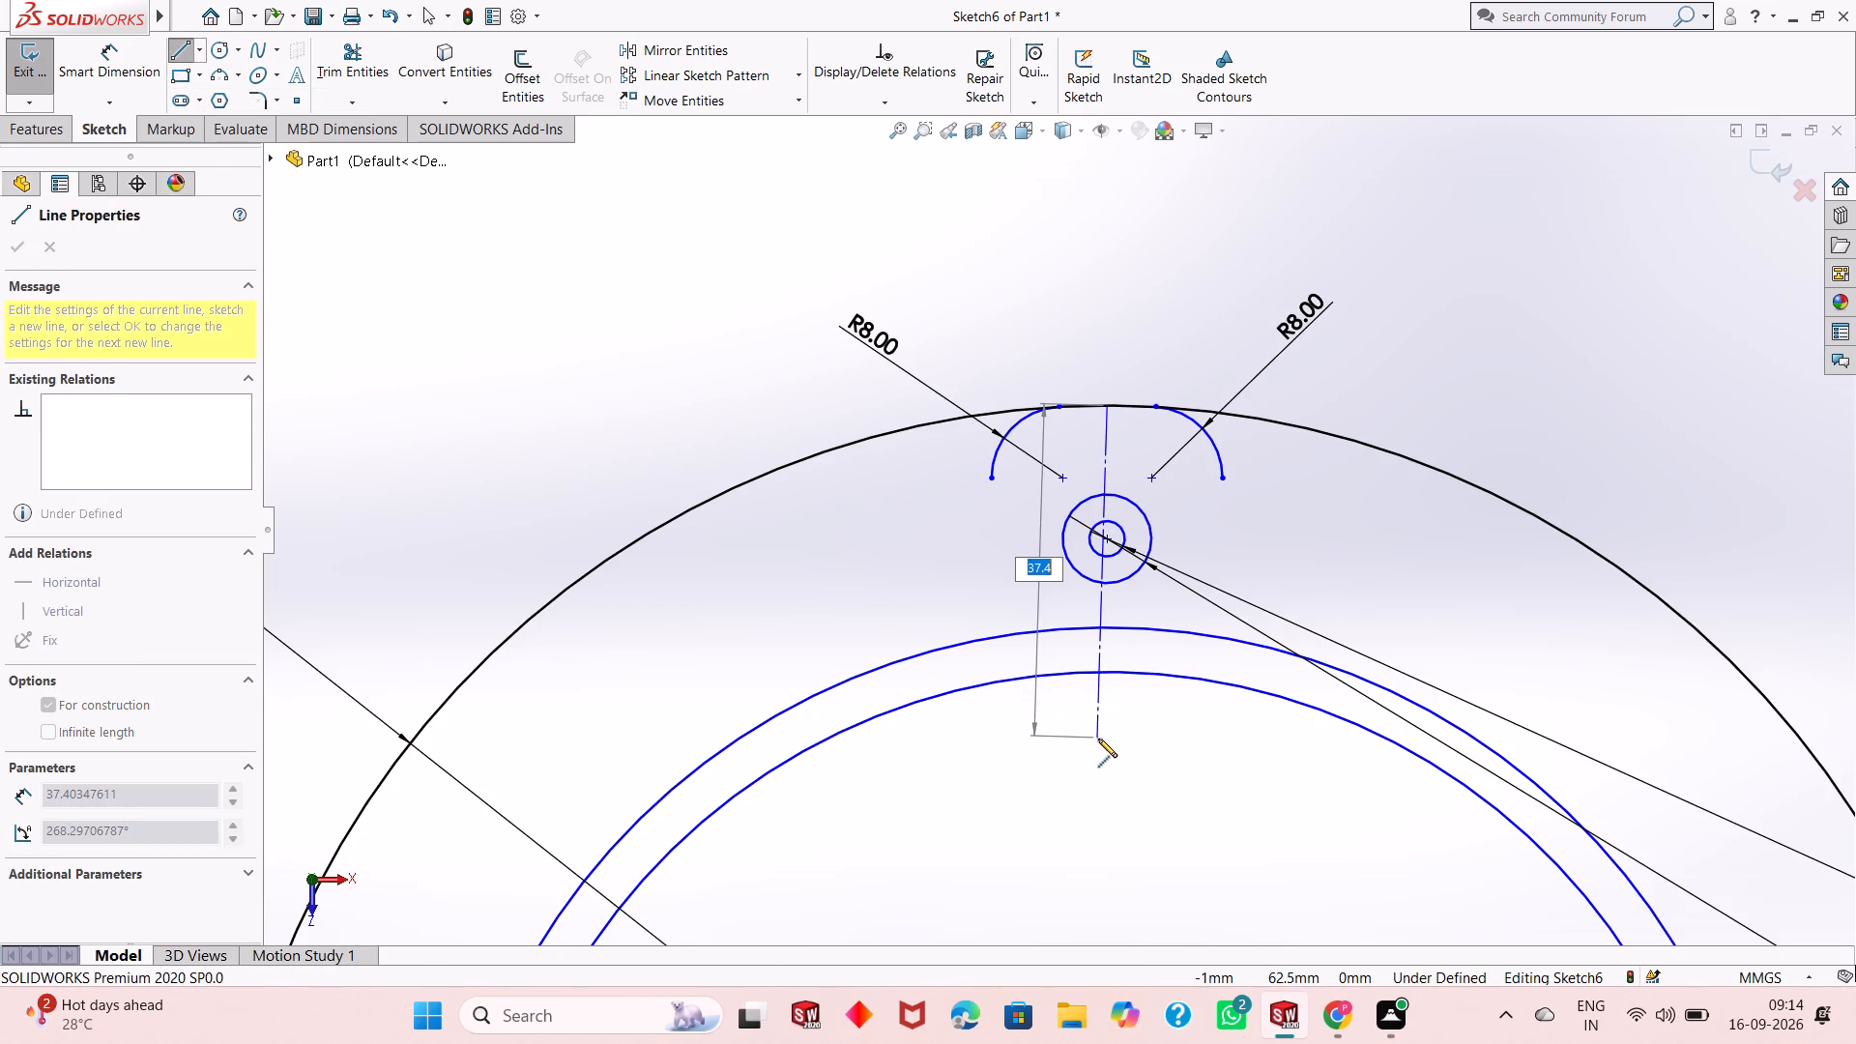
left_click(1105, 709)
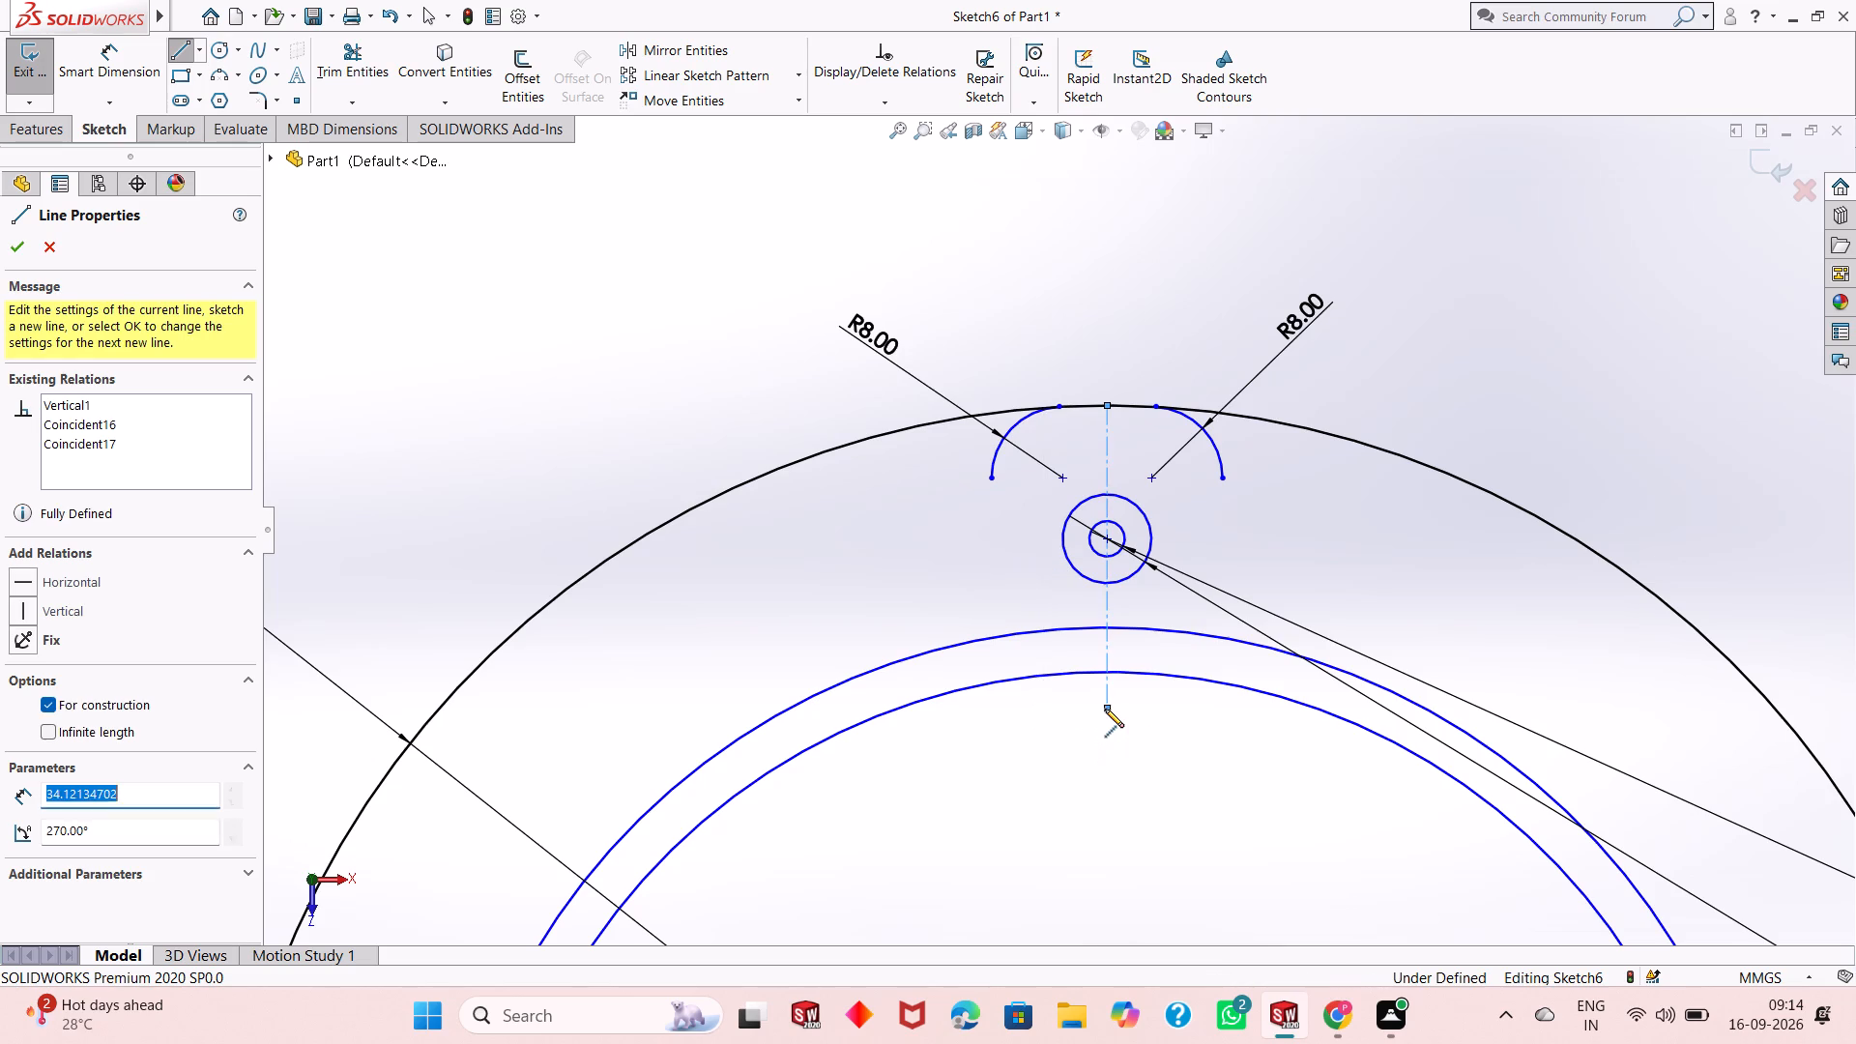
right_click(1105, 709)
left_click(1136, 719)
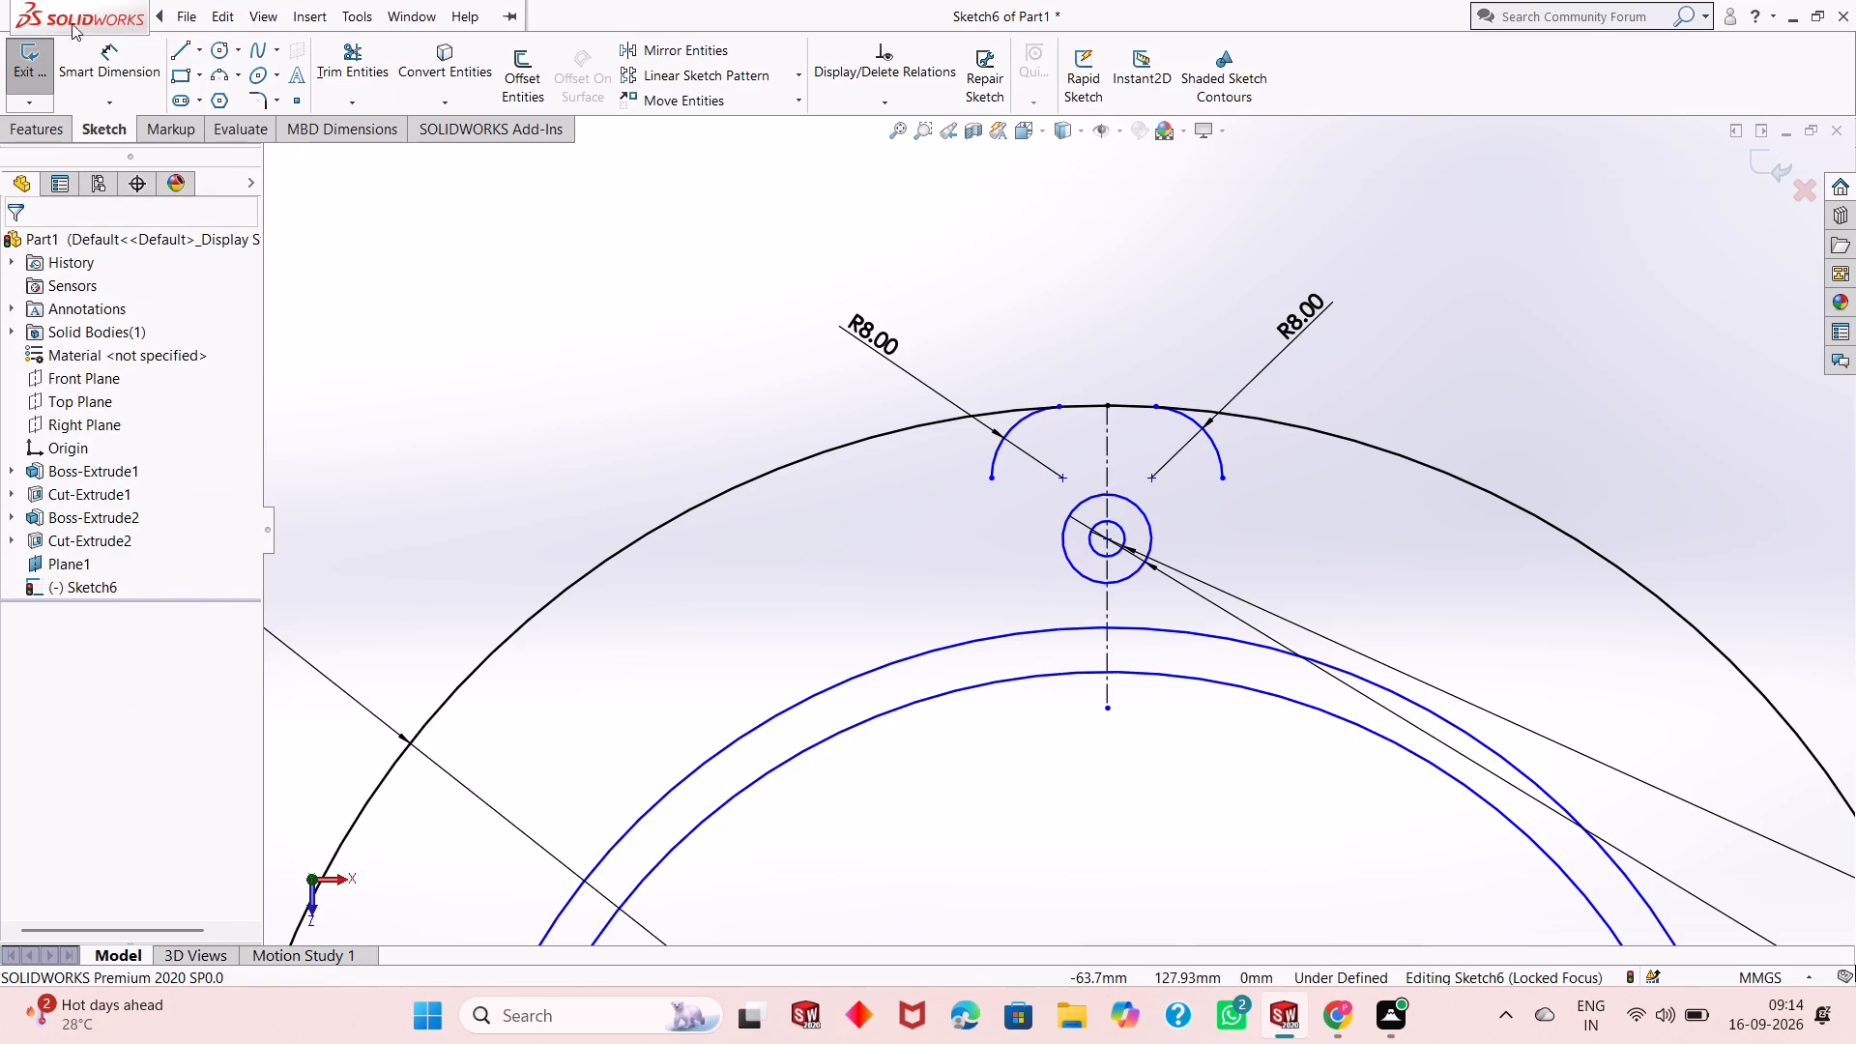
Sketch a slanted line about 40 mm long from the centerline's upper endpoint, down and left past the 70 mm radius circle.
left_click(173, 43)
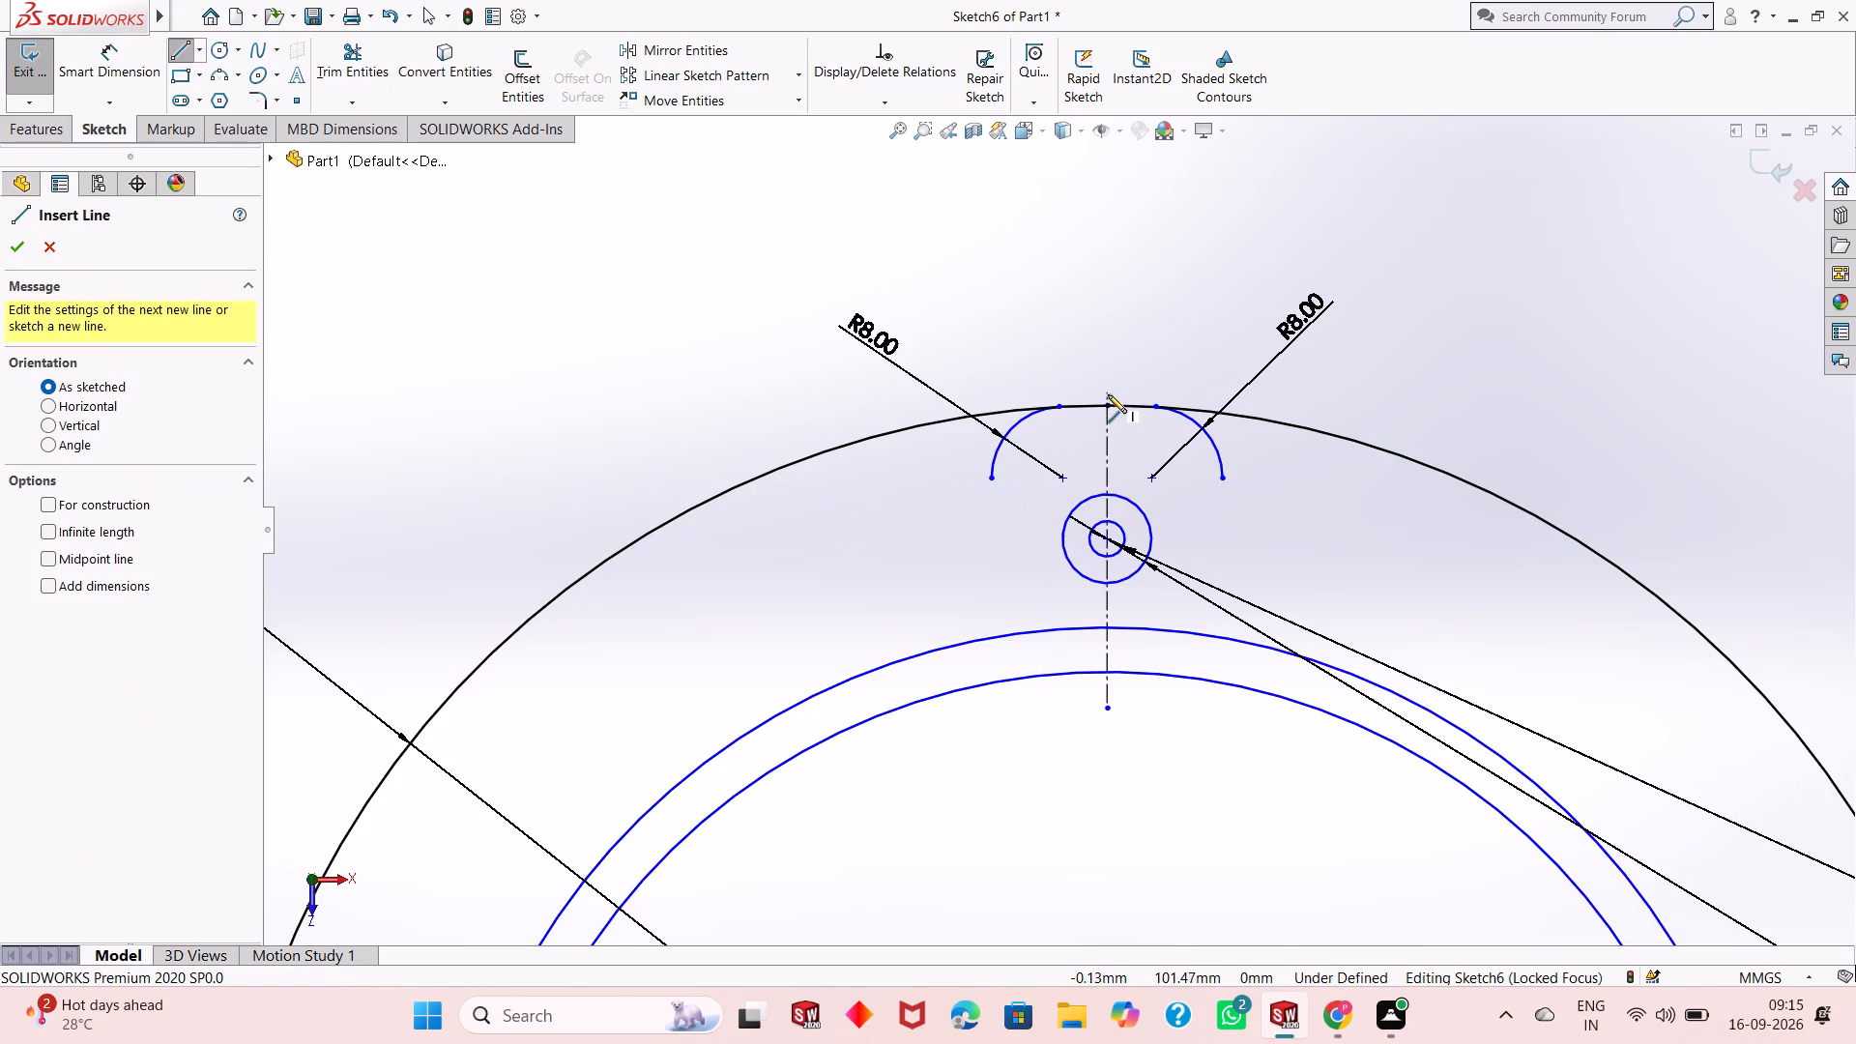
left_click(1112, 404)
left_click(969, 735)
right_click(969, 735)
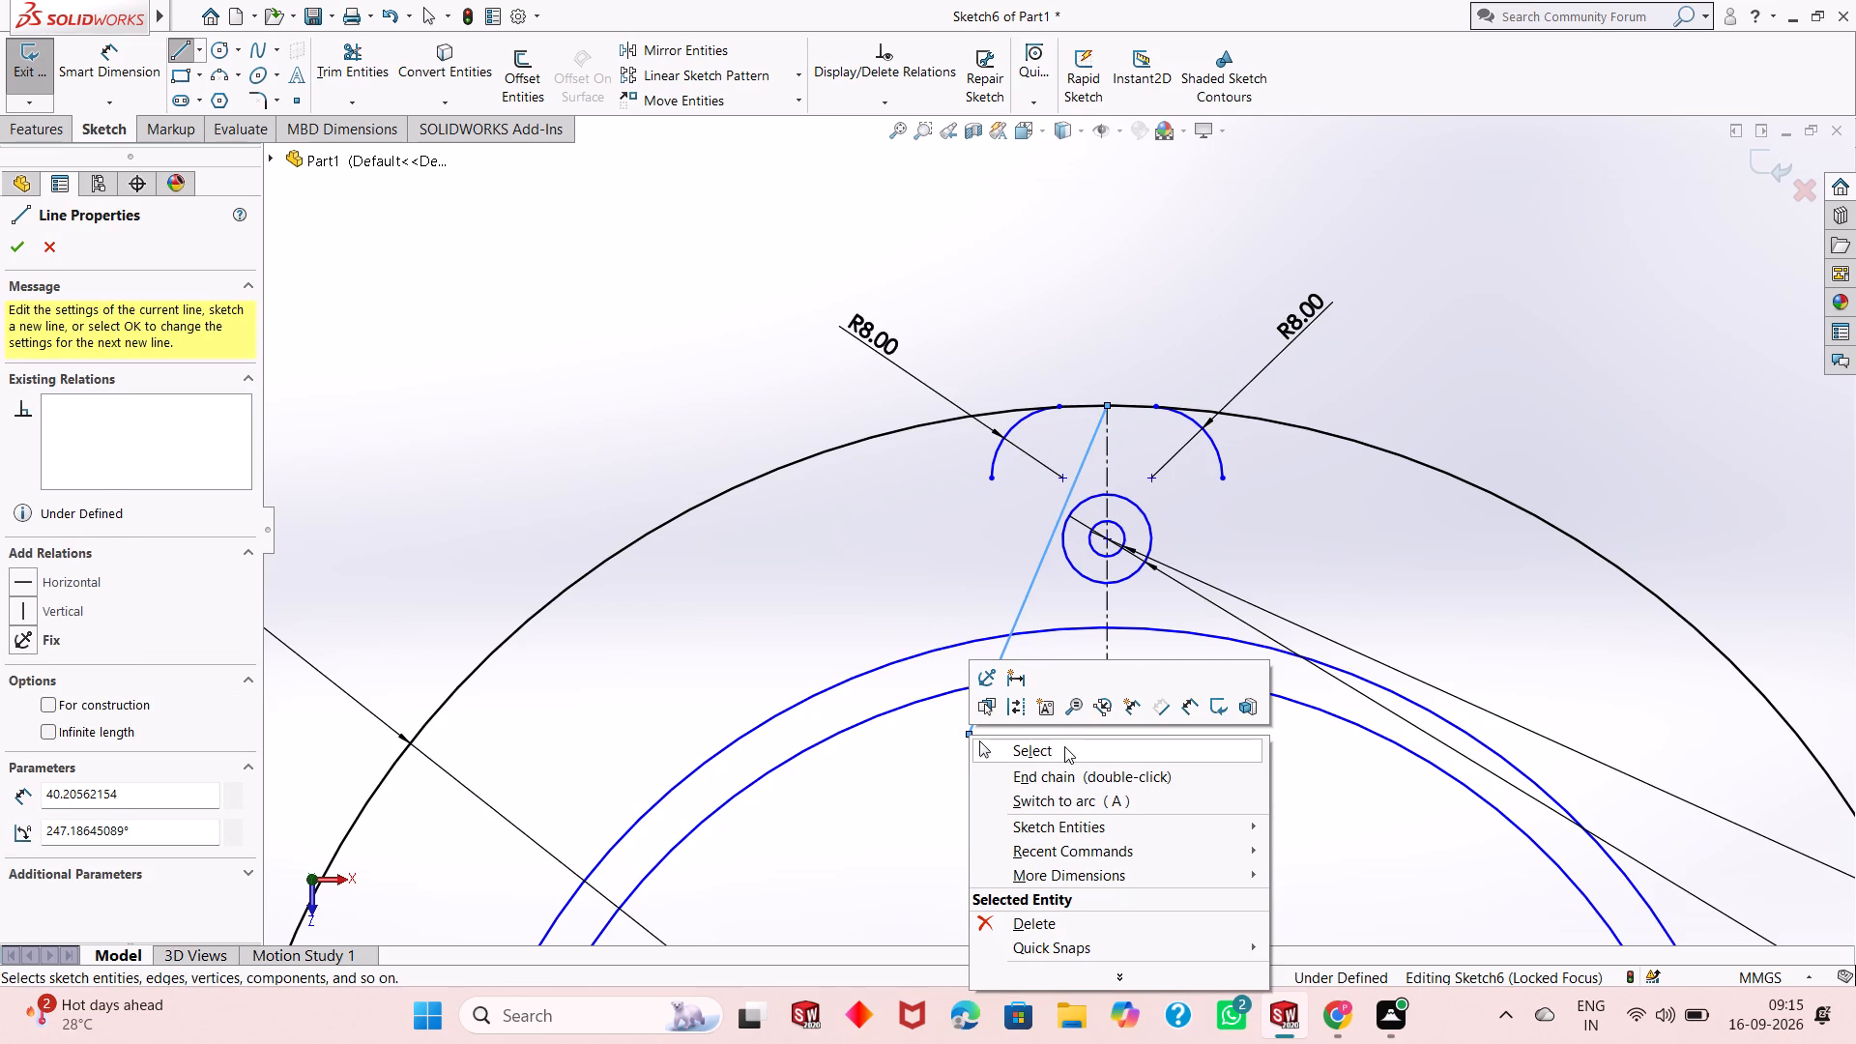
left_click(1064, 746)
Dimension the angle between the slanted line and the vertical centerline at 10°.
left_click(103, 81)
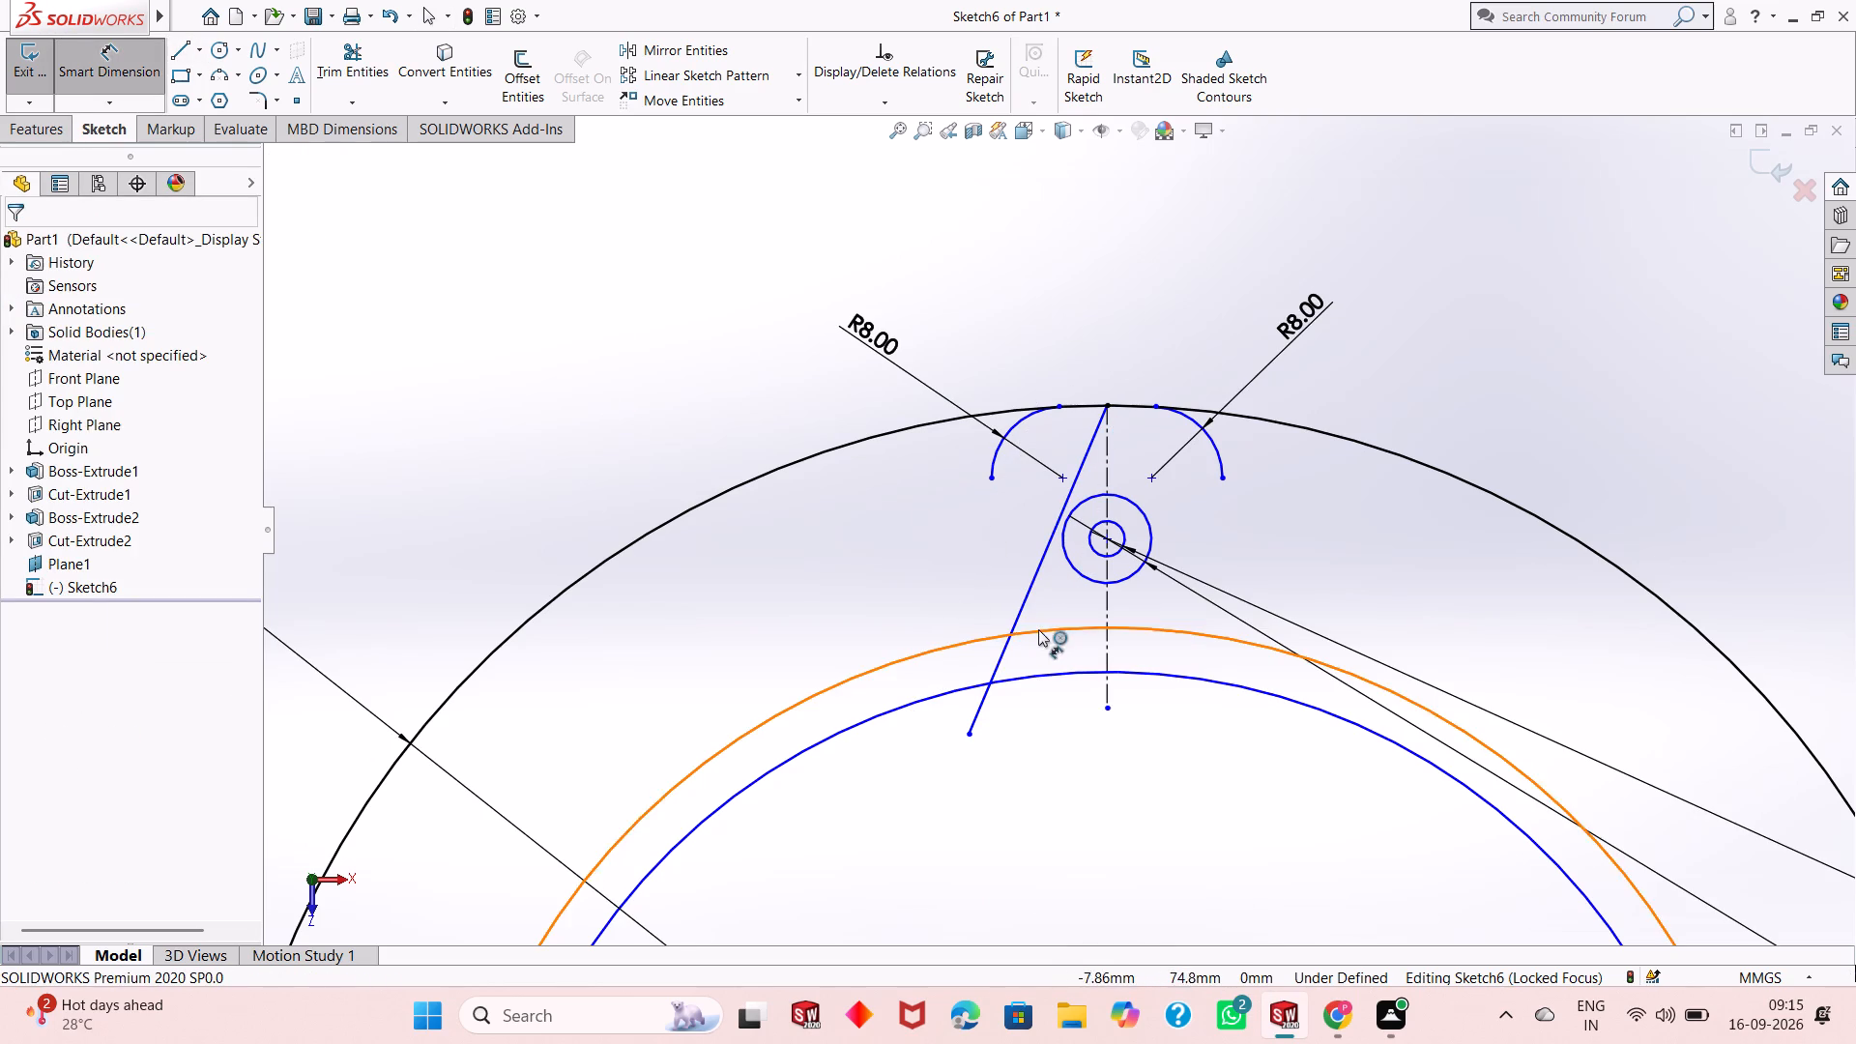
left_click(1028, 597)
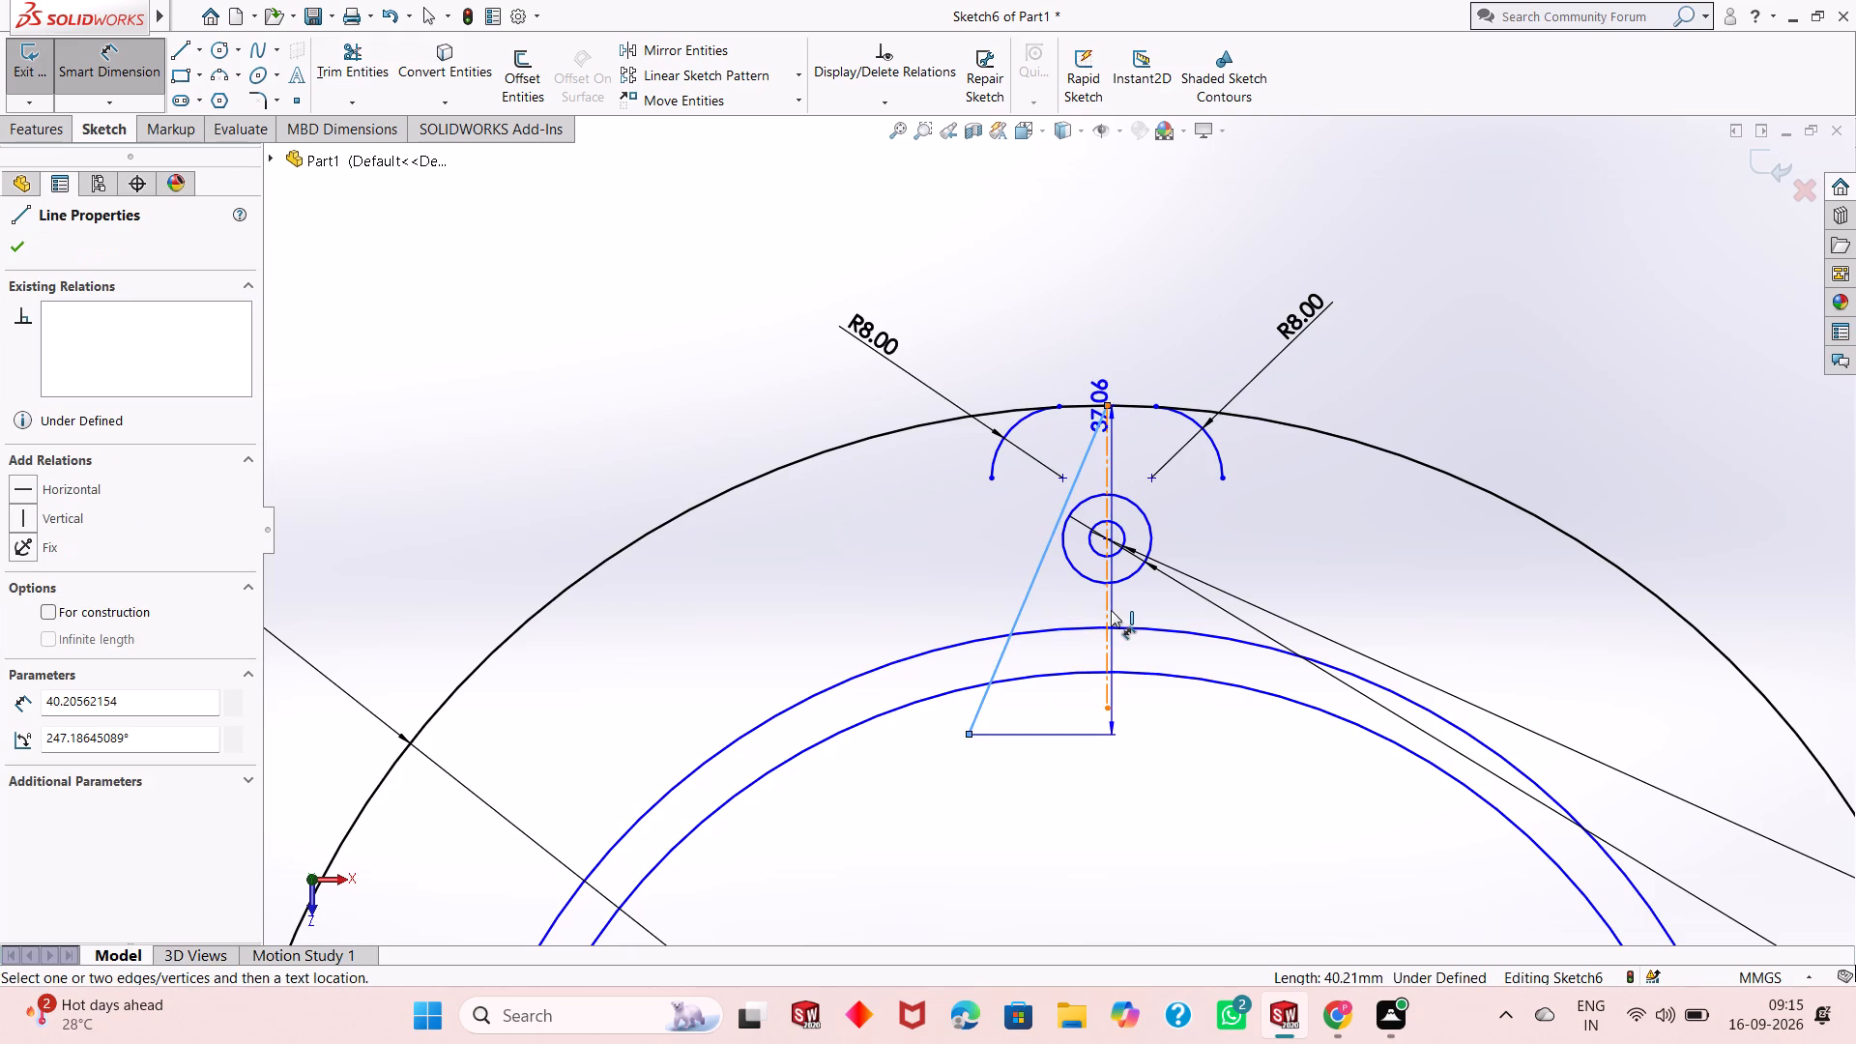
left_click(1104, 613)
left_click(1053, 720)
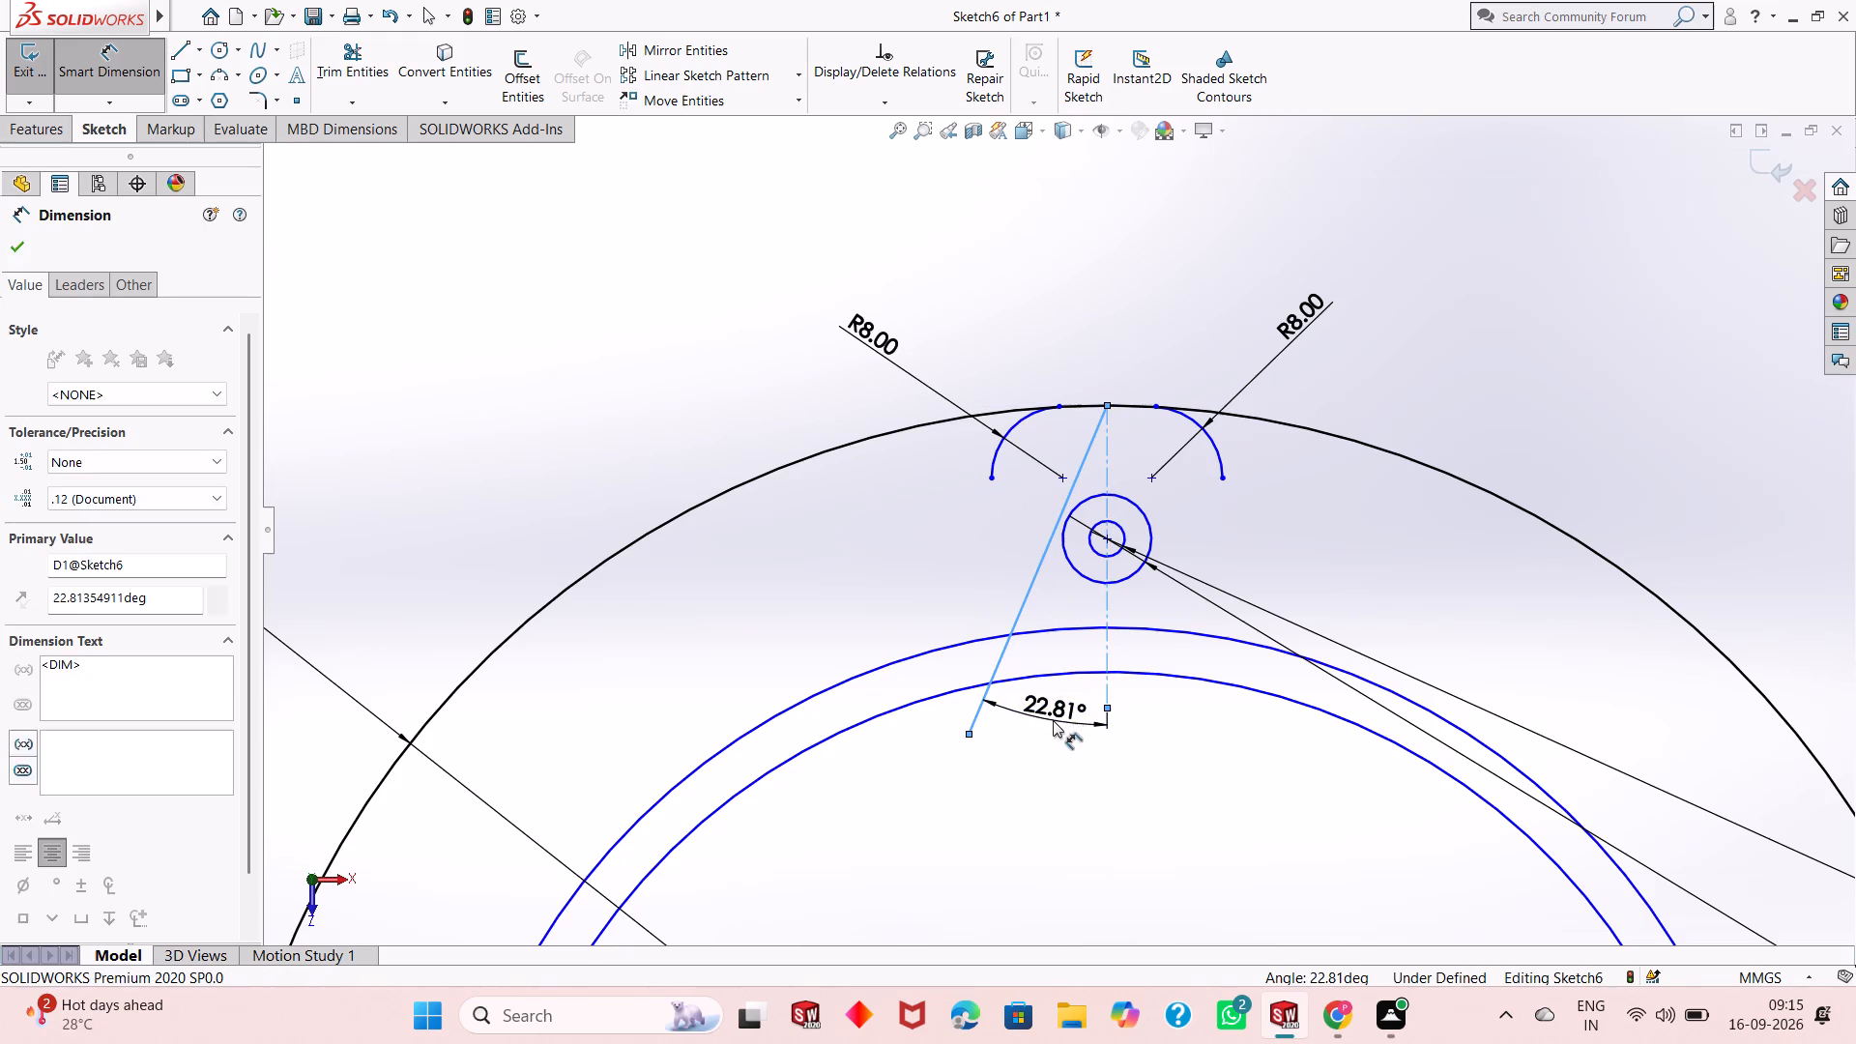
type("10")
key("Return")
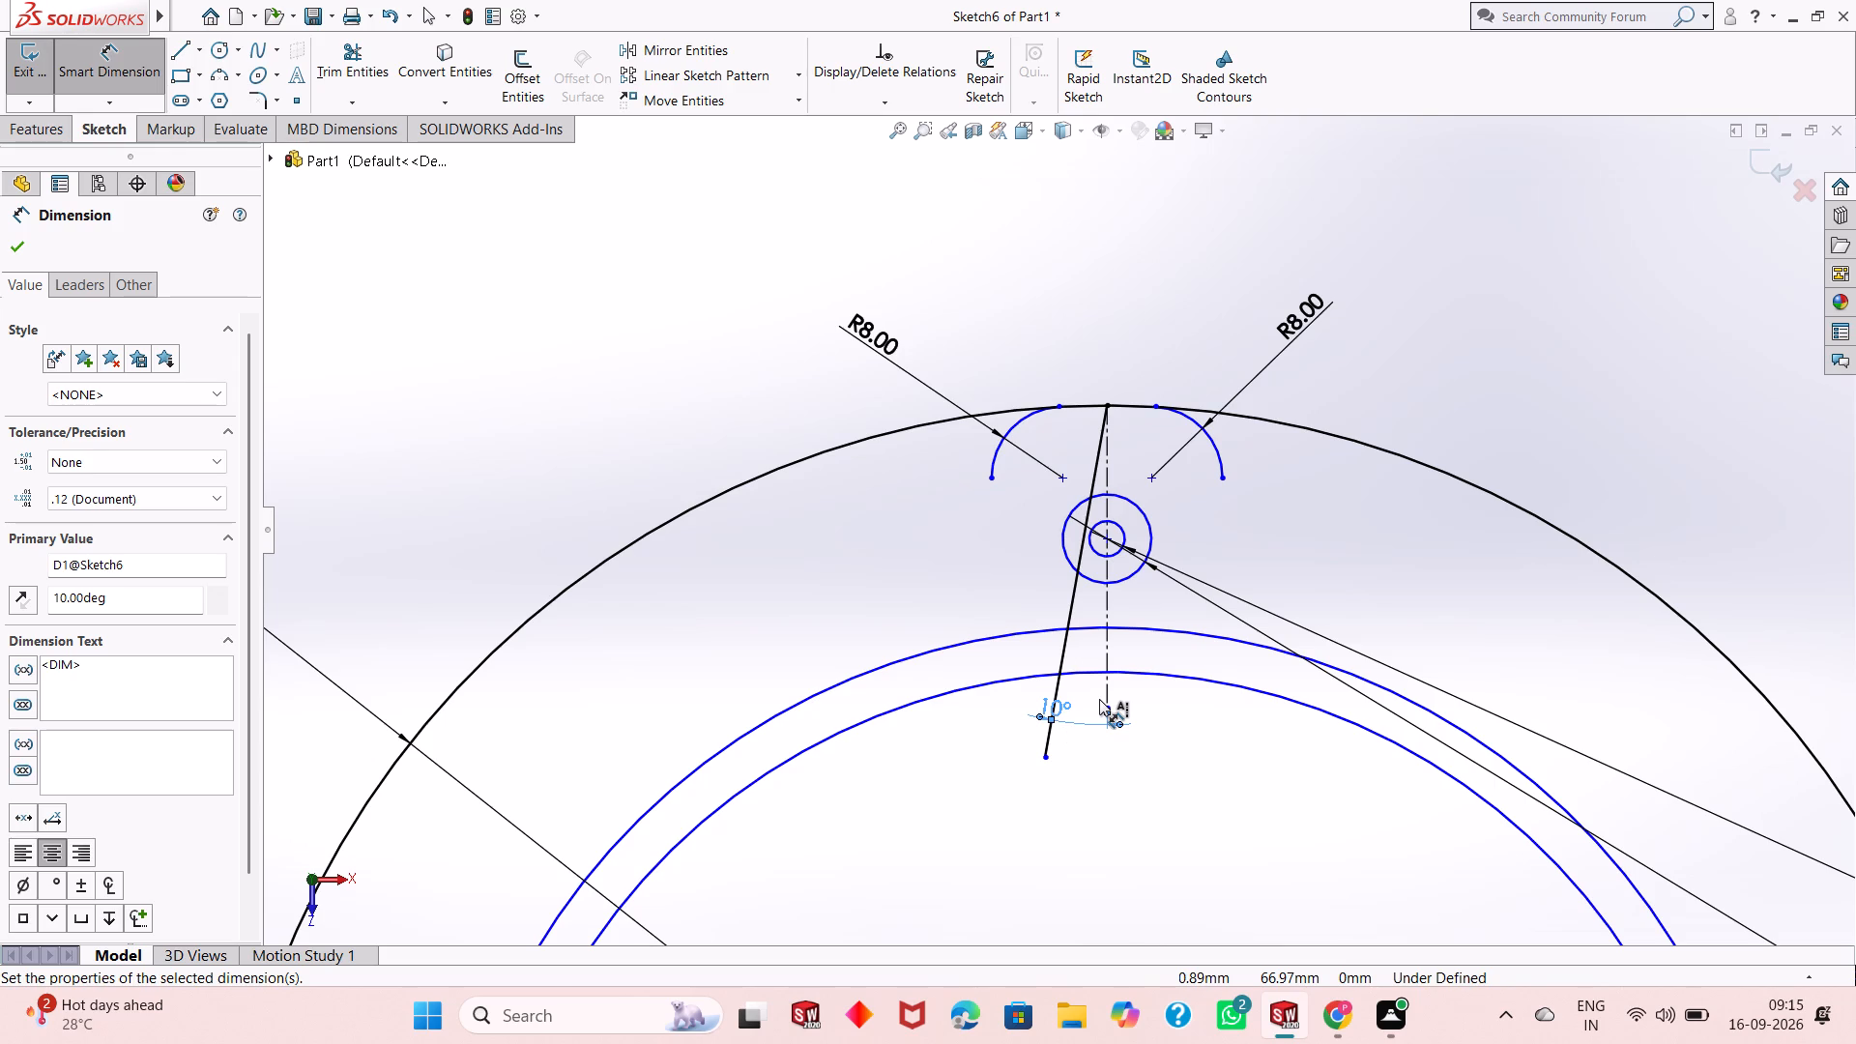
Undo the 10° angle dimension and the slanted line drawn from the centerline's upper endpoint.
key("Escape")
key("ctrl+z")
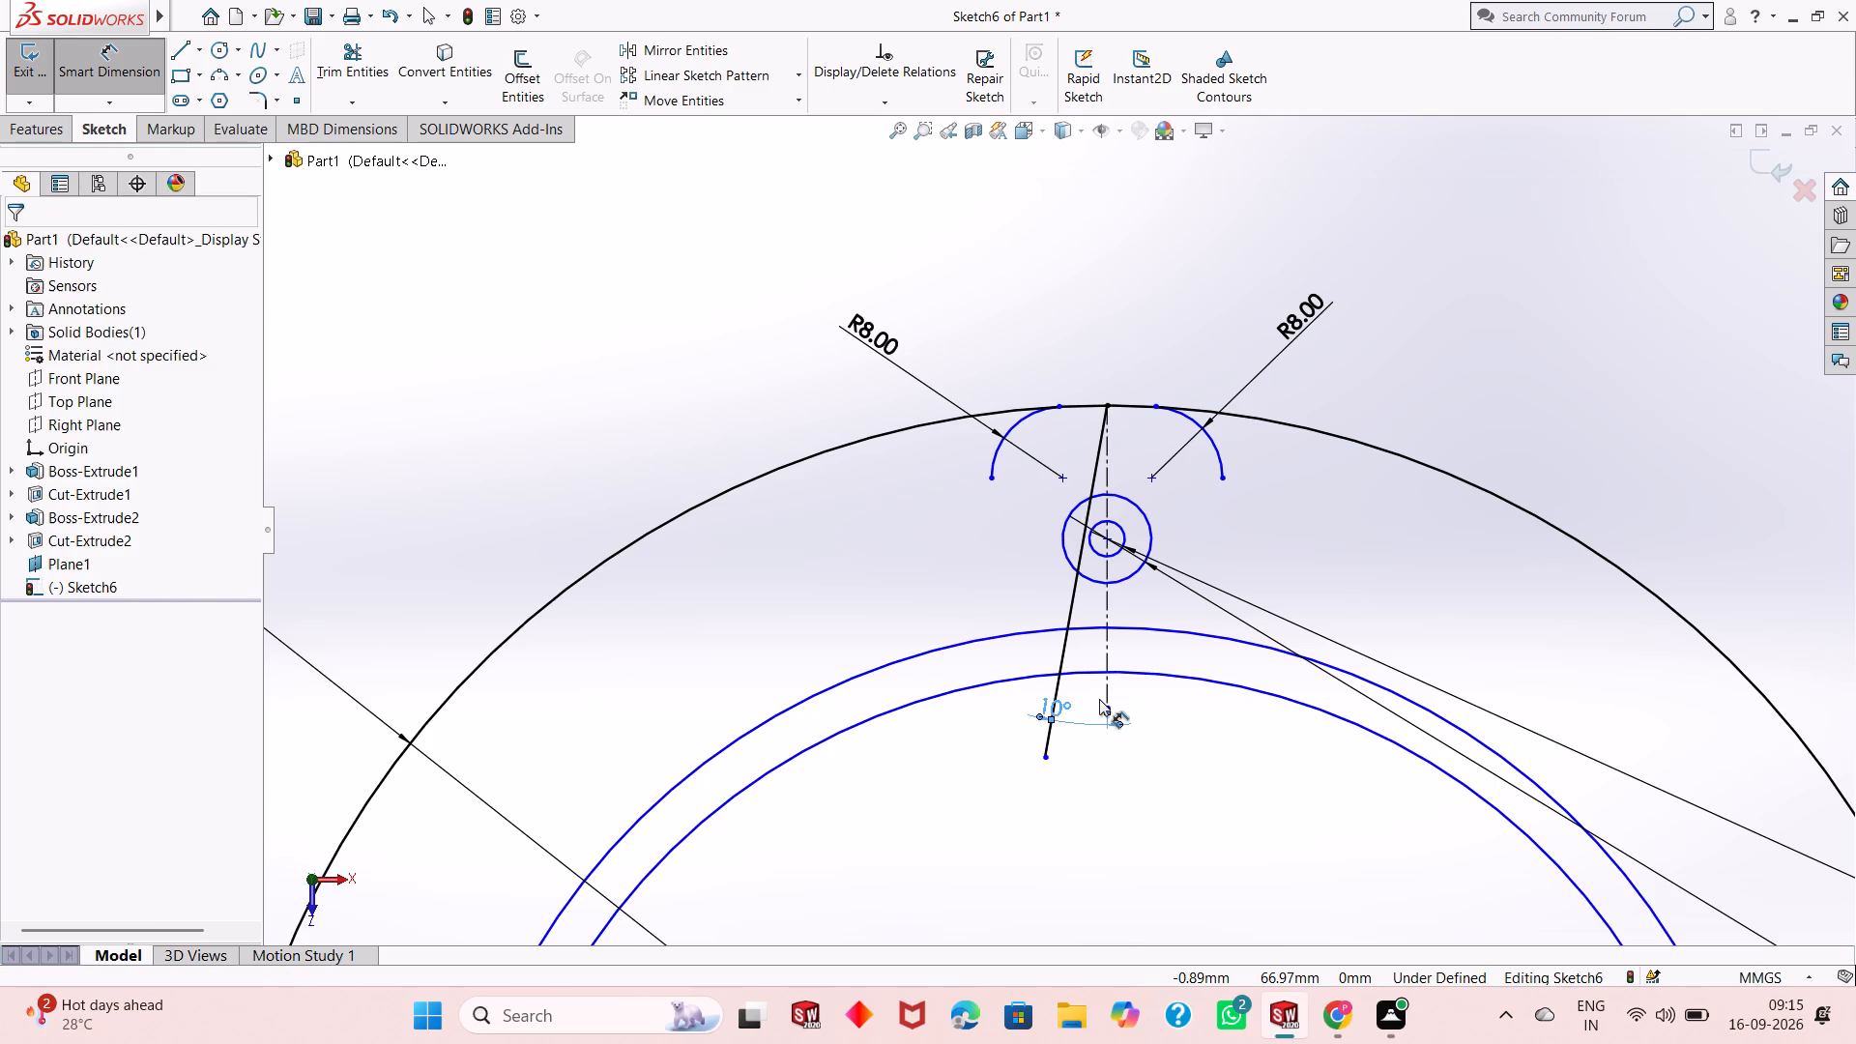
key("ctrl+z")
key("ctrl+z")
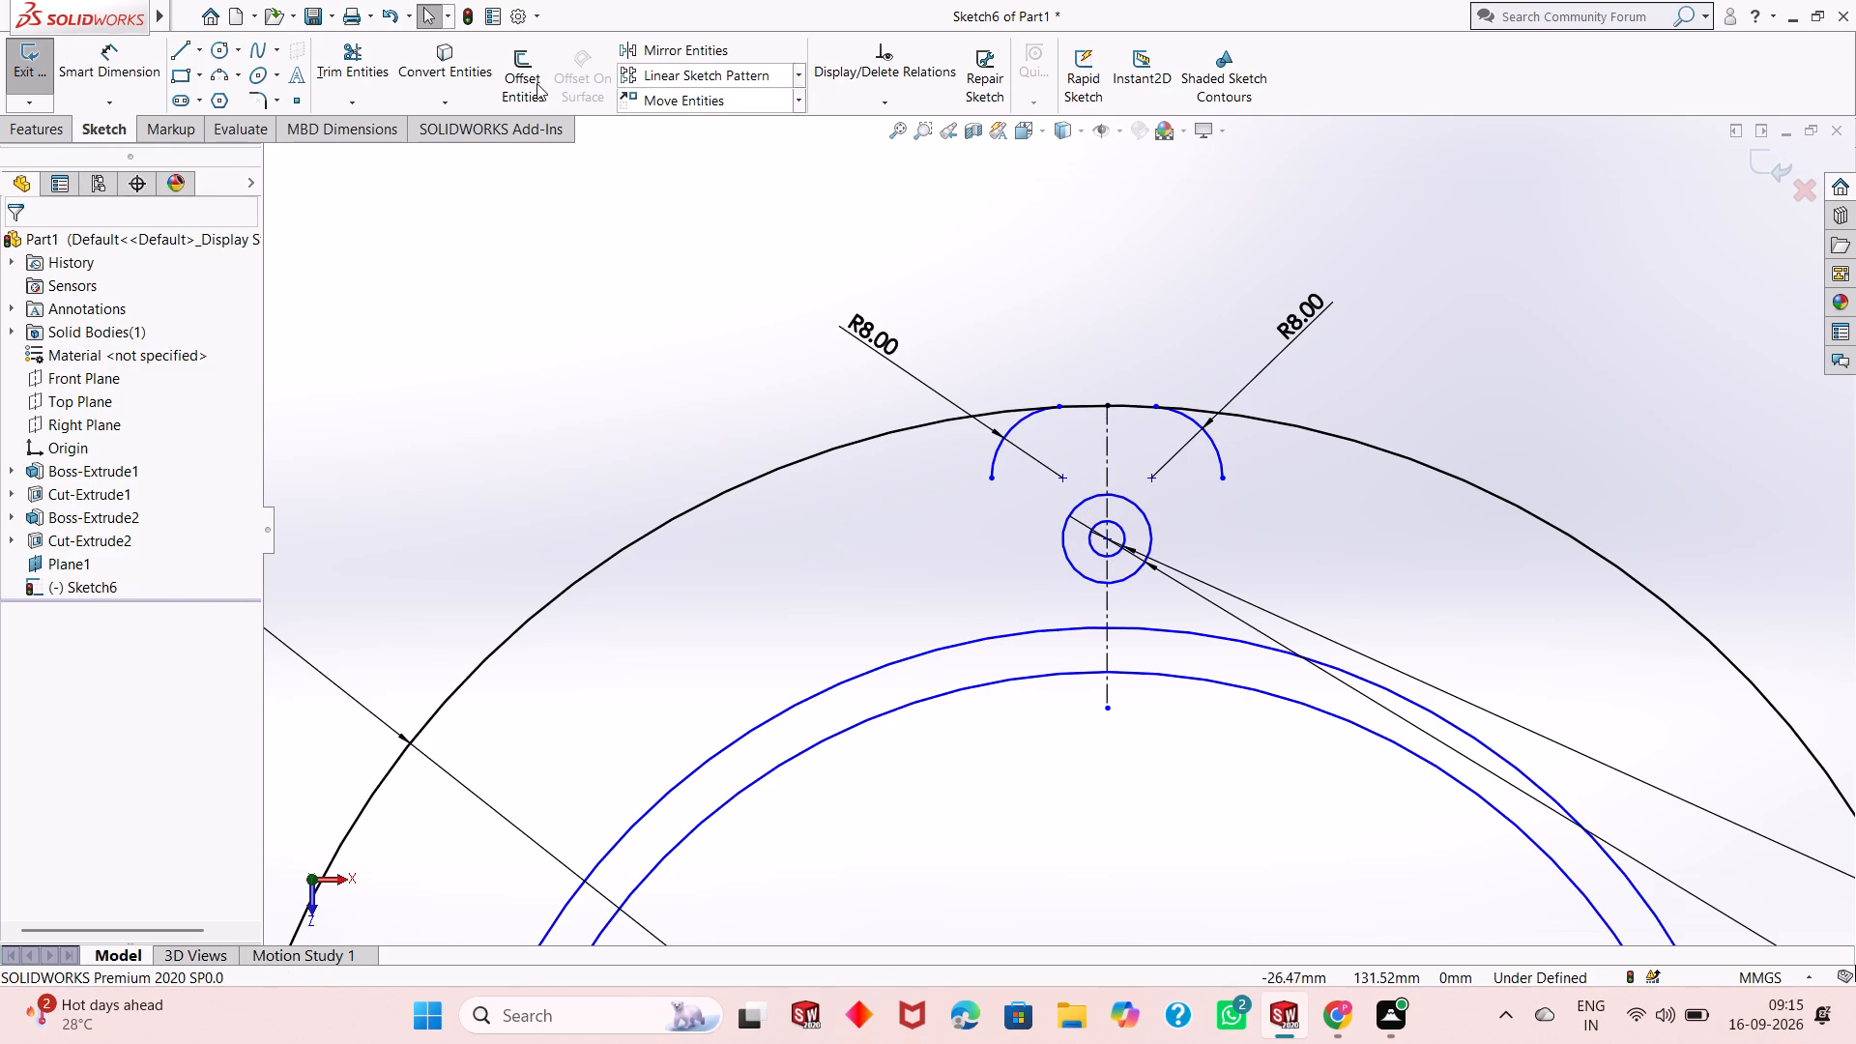
Sketch a slanted line about 29 mm long from the left corner arc's lower end, down and outward past both inner circles.
key("l")
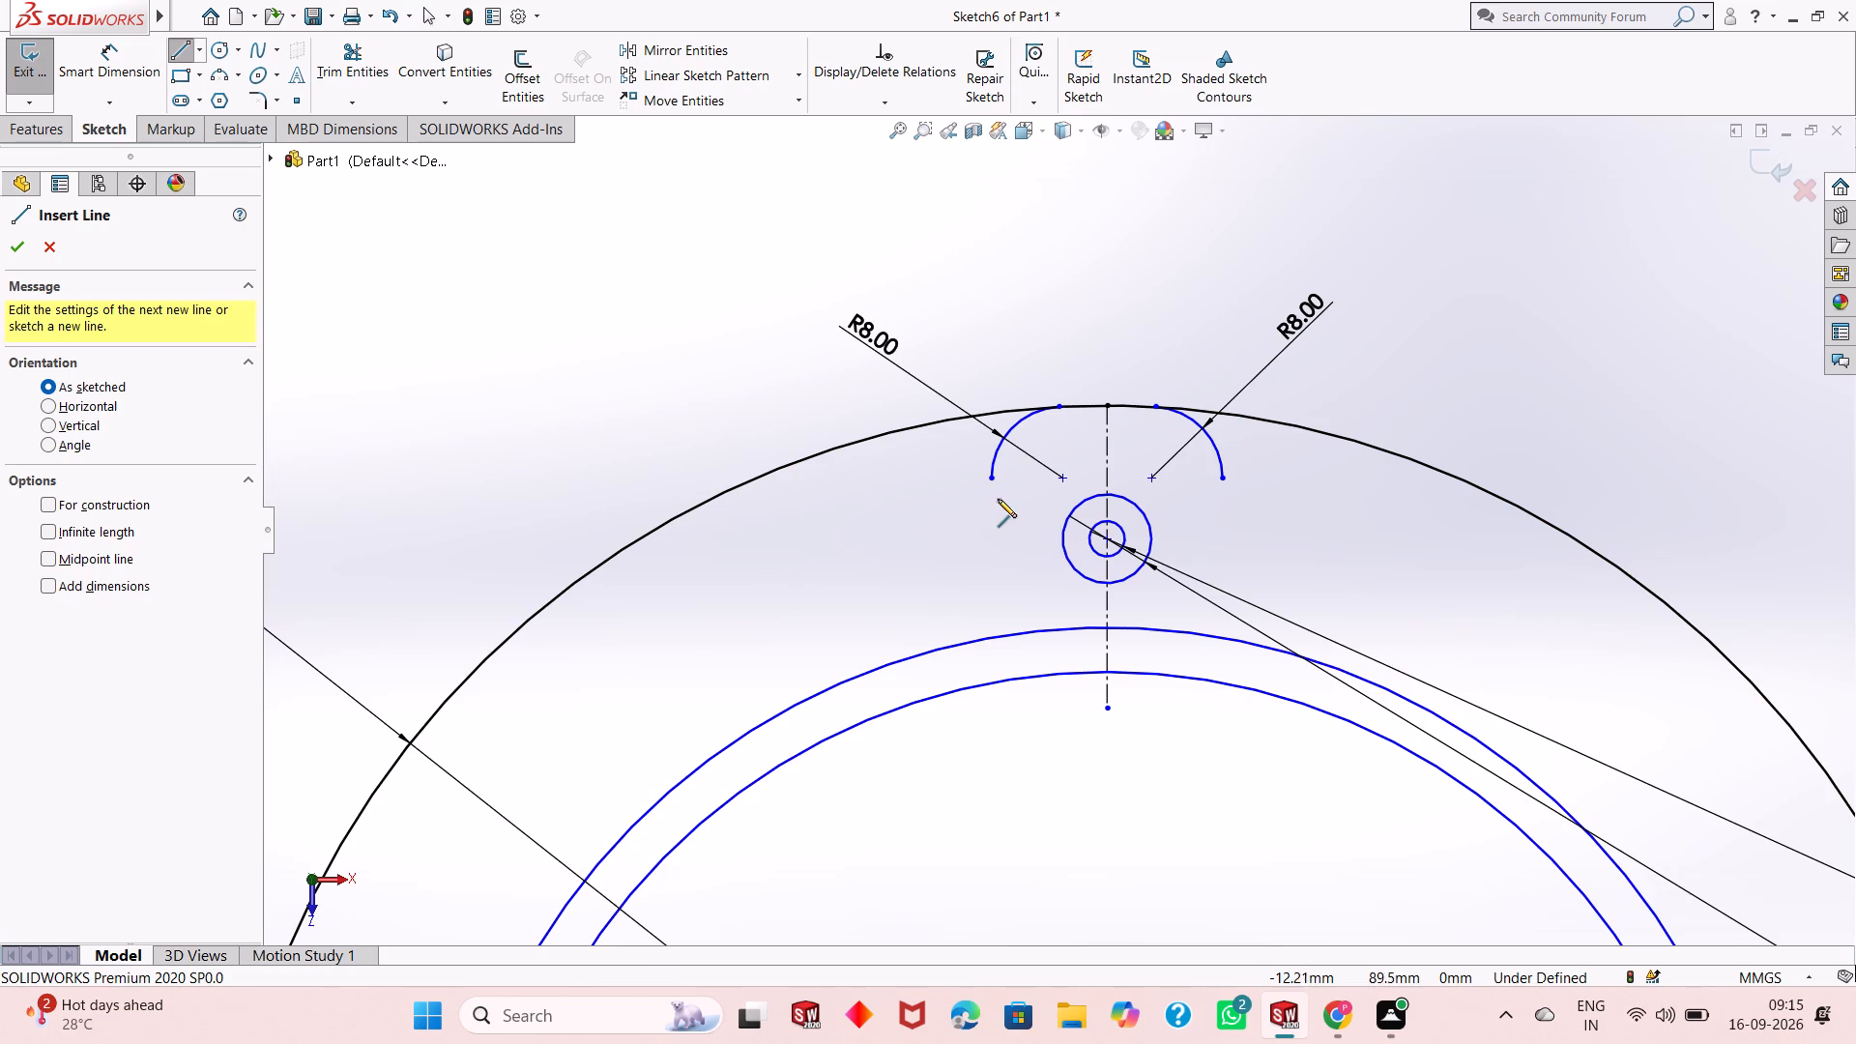
left_click(990, 478)
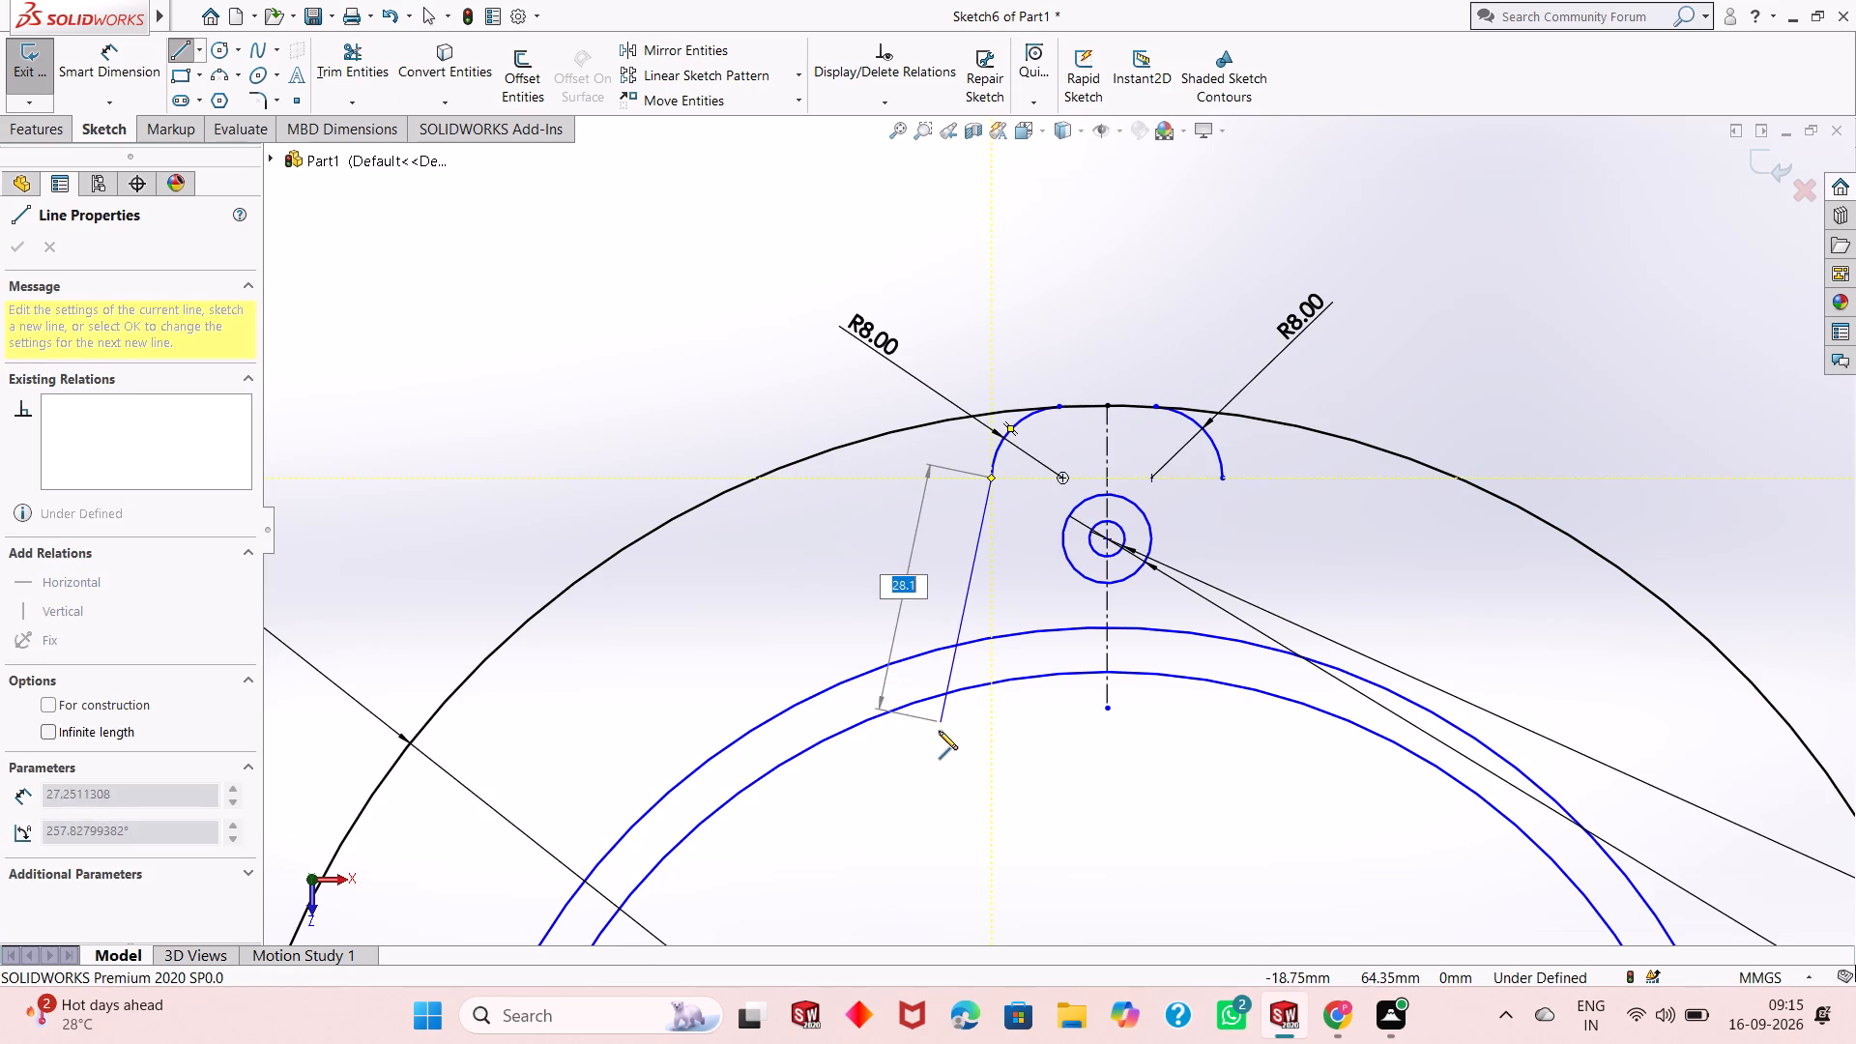
left_click(939, 731)
right_click(939, 731)
left_click(1023, 741)
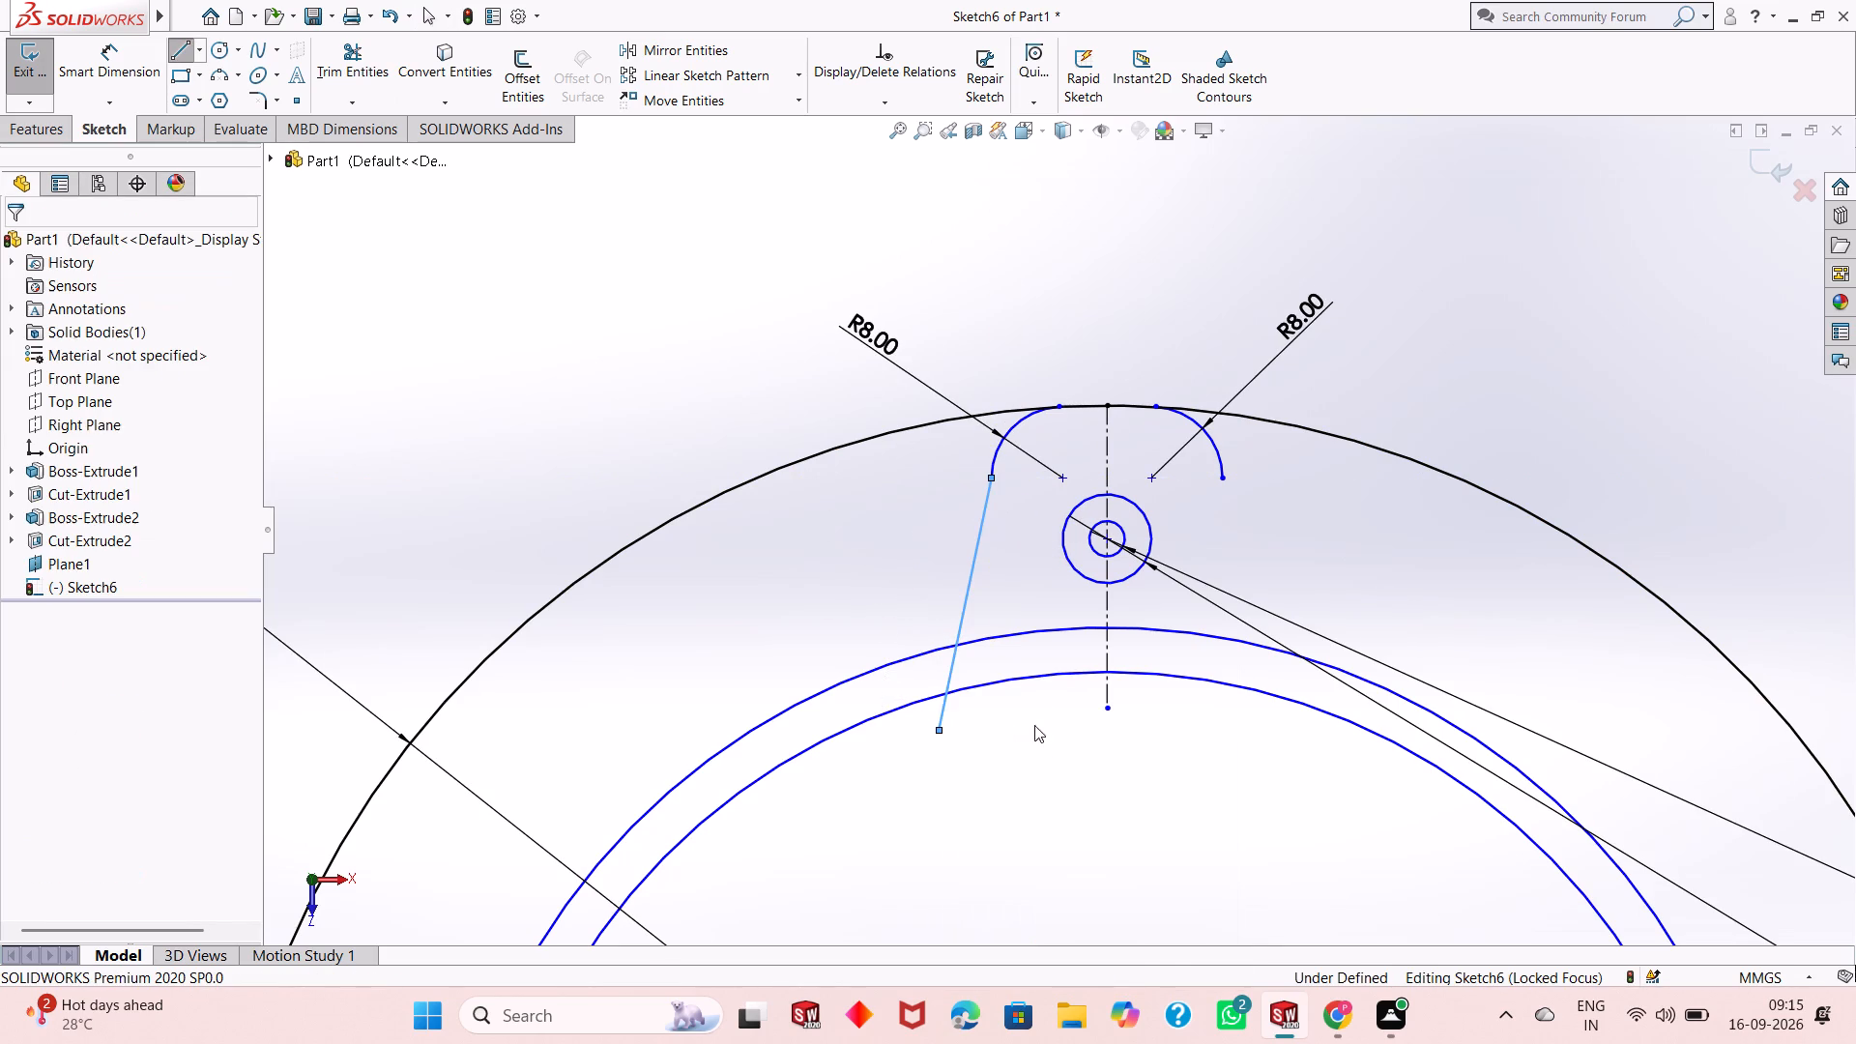
Dimension the angle between the left slanted line and the vertical centerline at 10°.
left_click(117, 59)
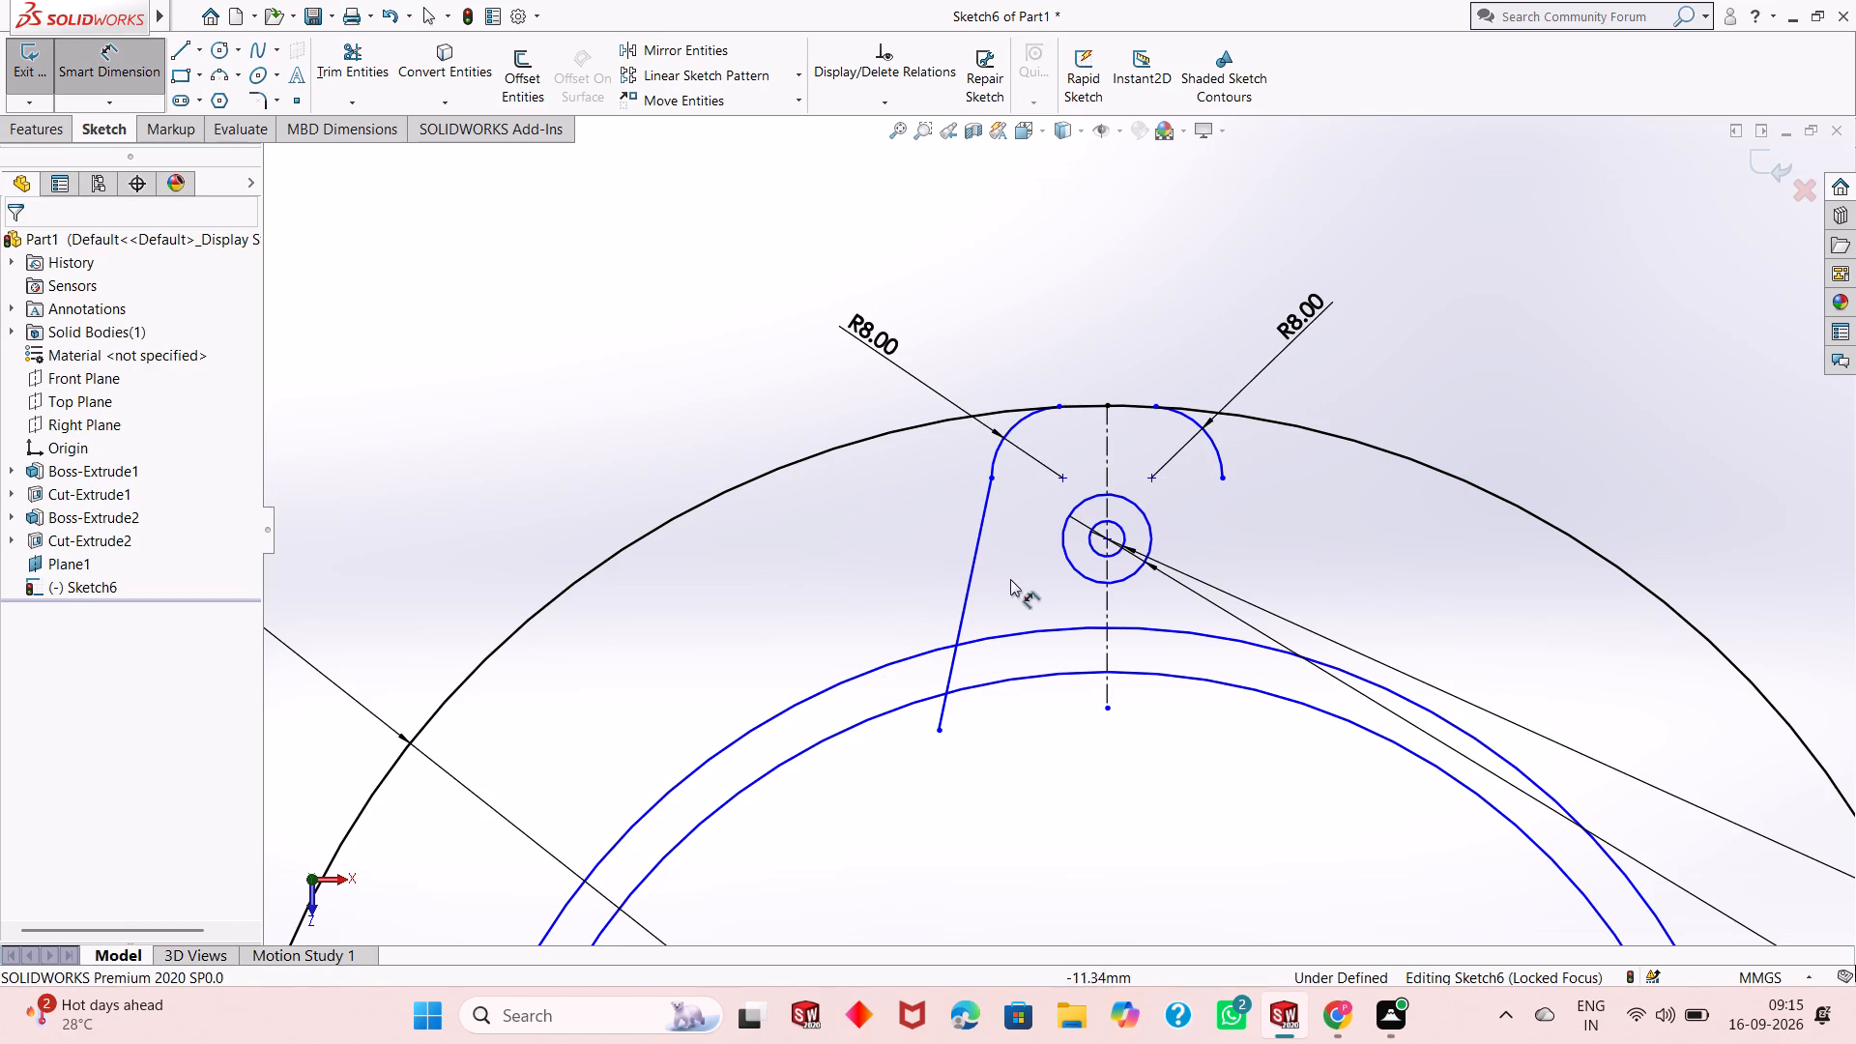
left_click(1106, 601)
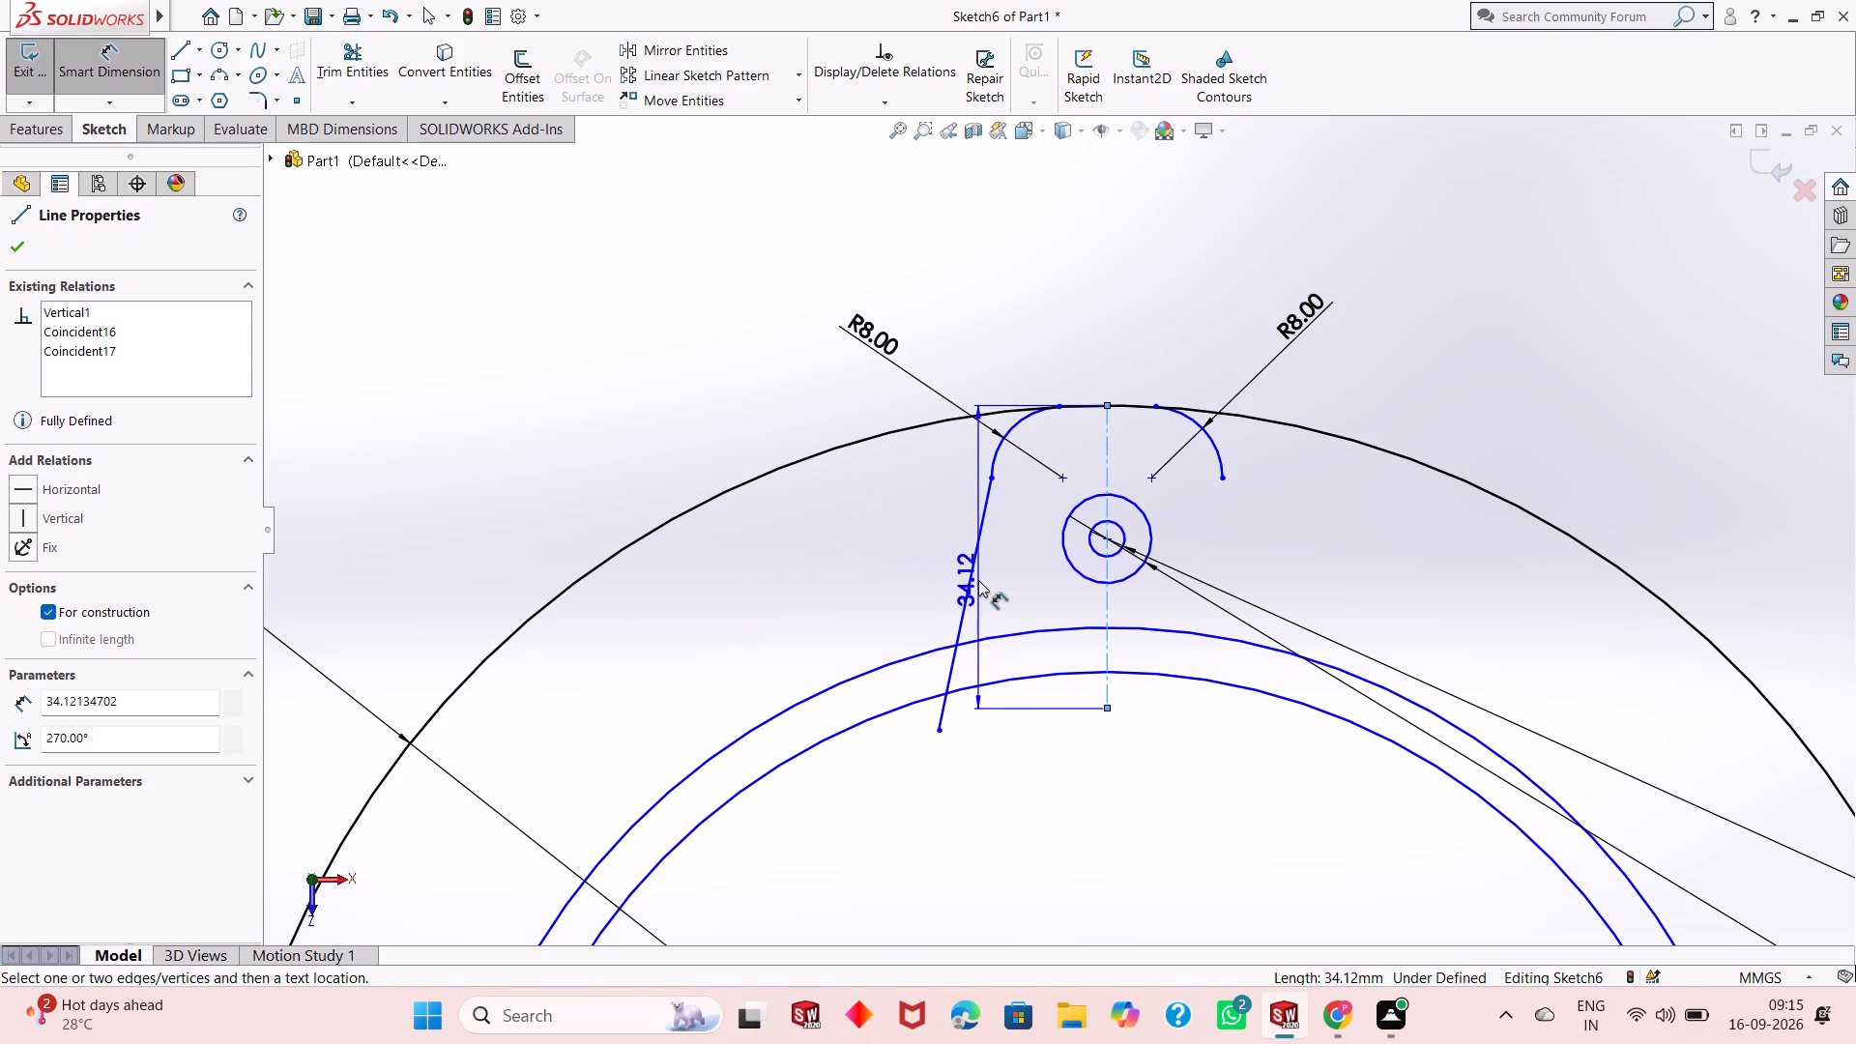
left_click(973, 569)
left_click(995, 727)
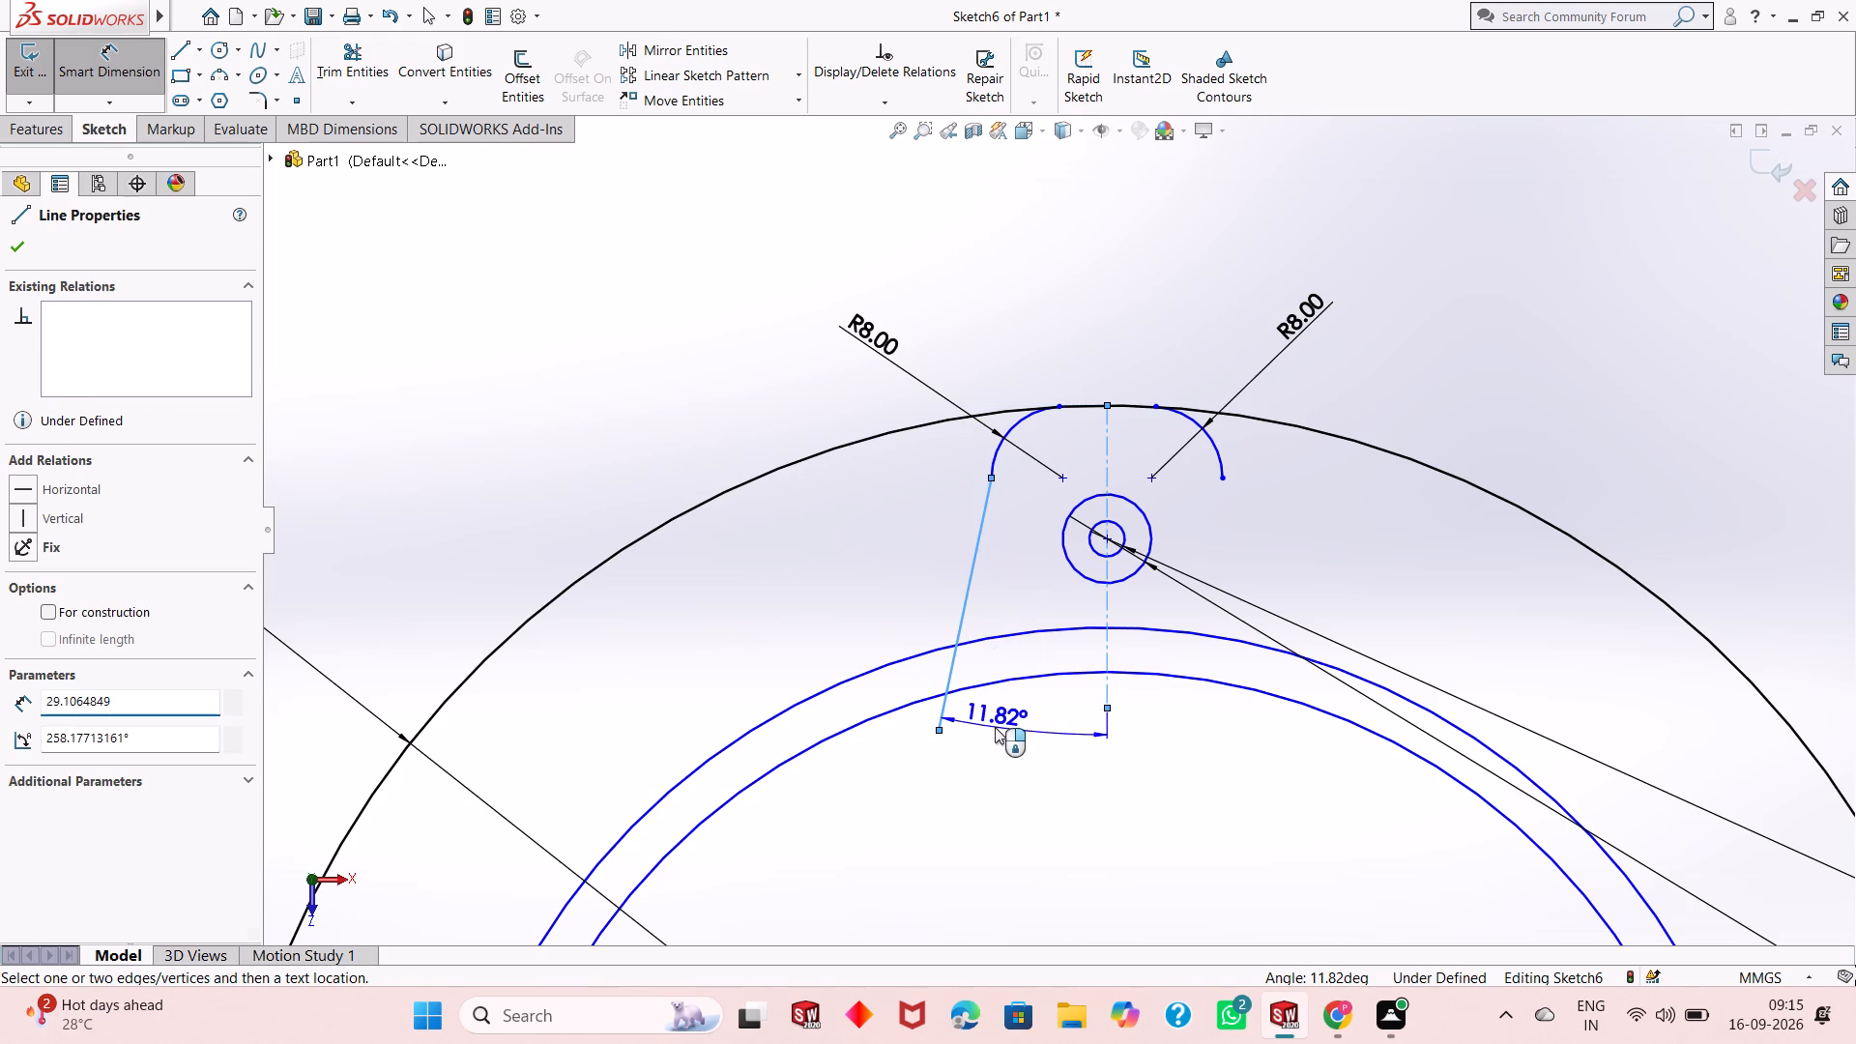
type("10")
key("Return")
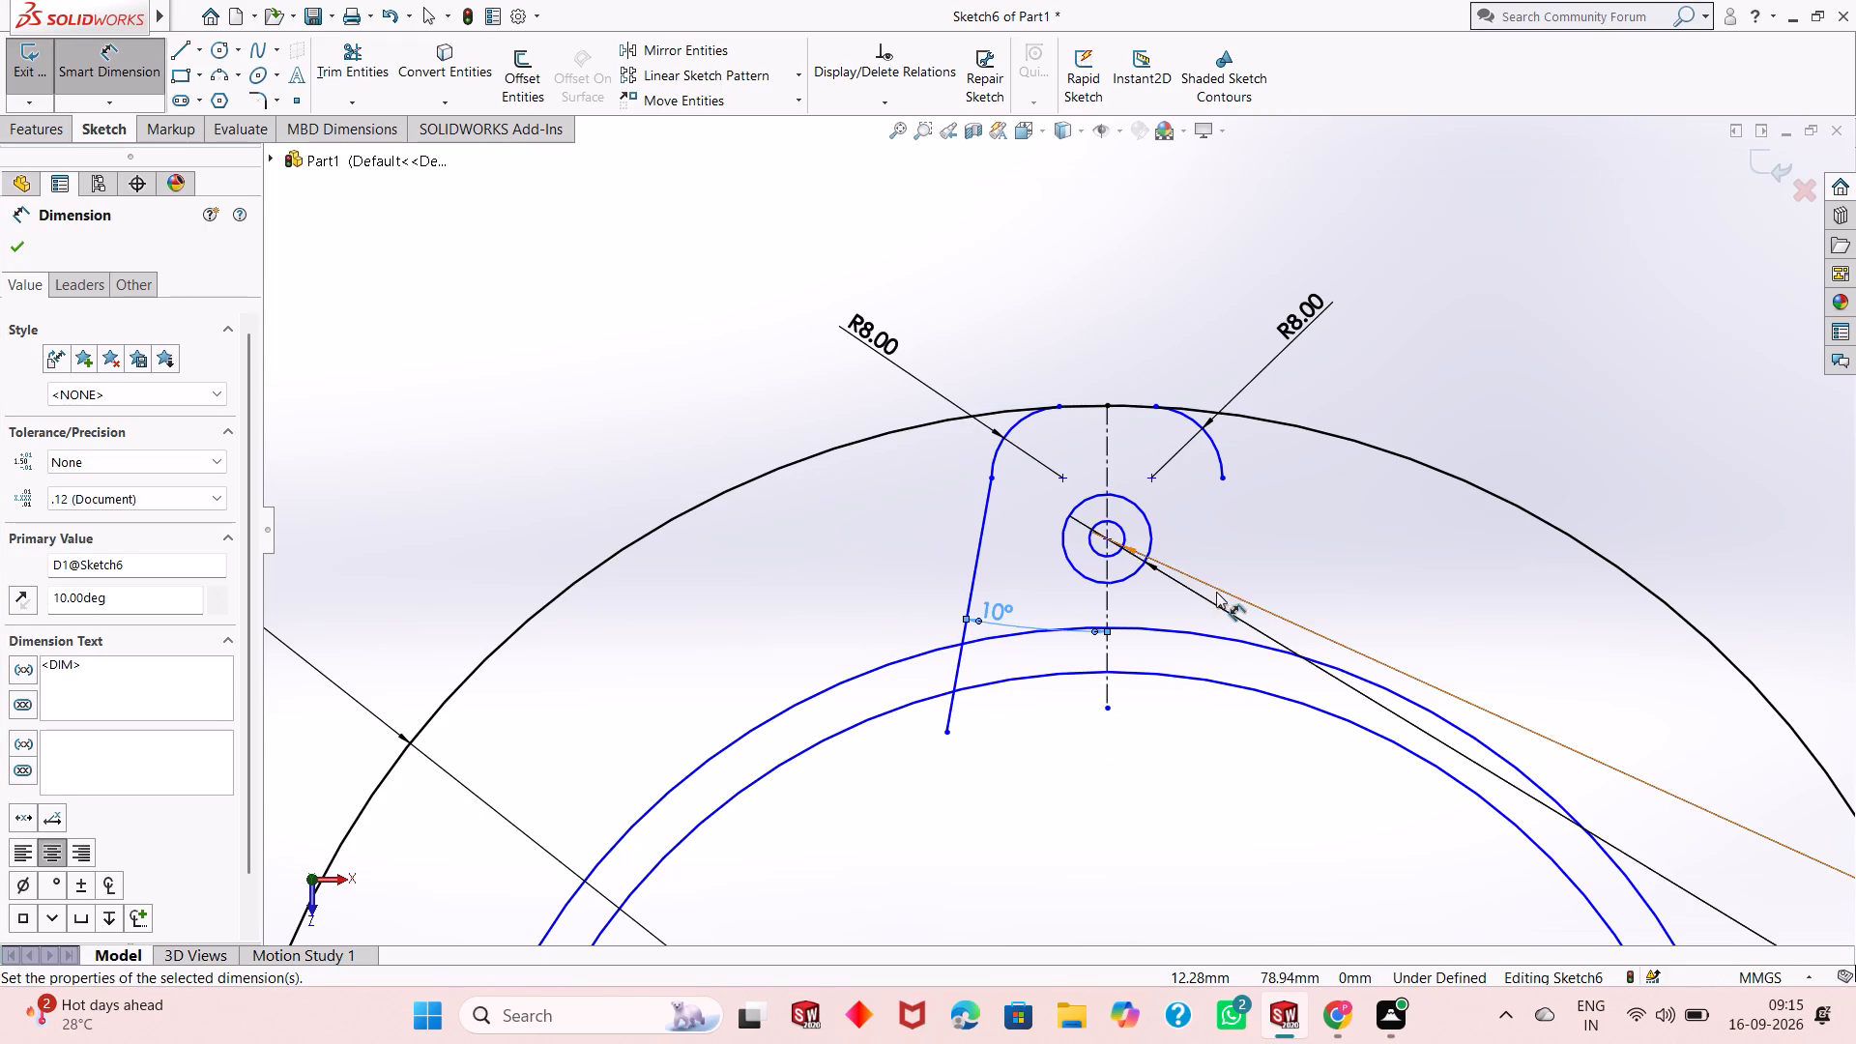
scroll(1216, 592, "down", 1)
right_click(1318, 528)
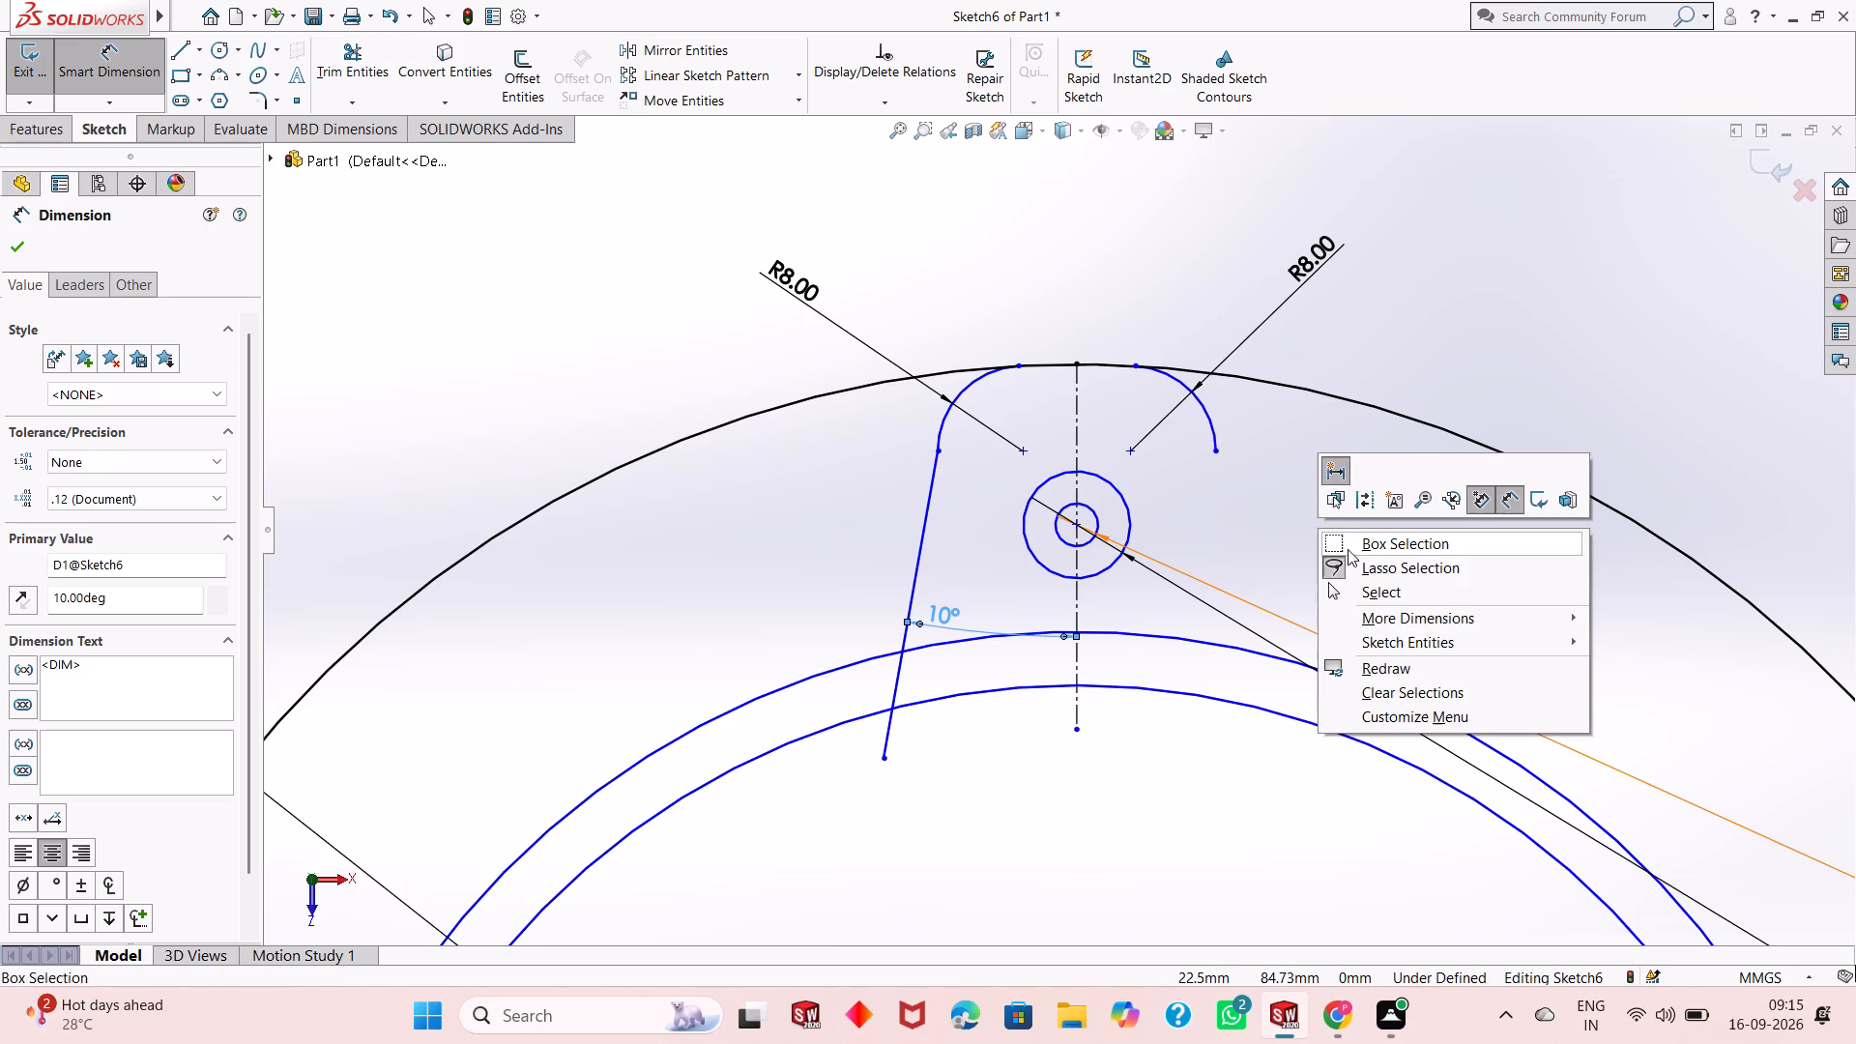
left_click(1376, 593)
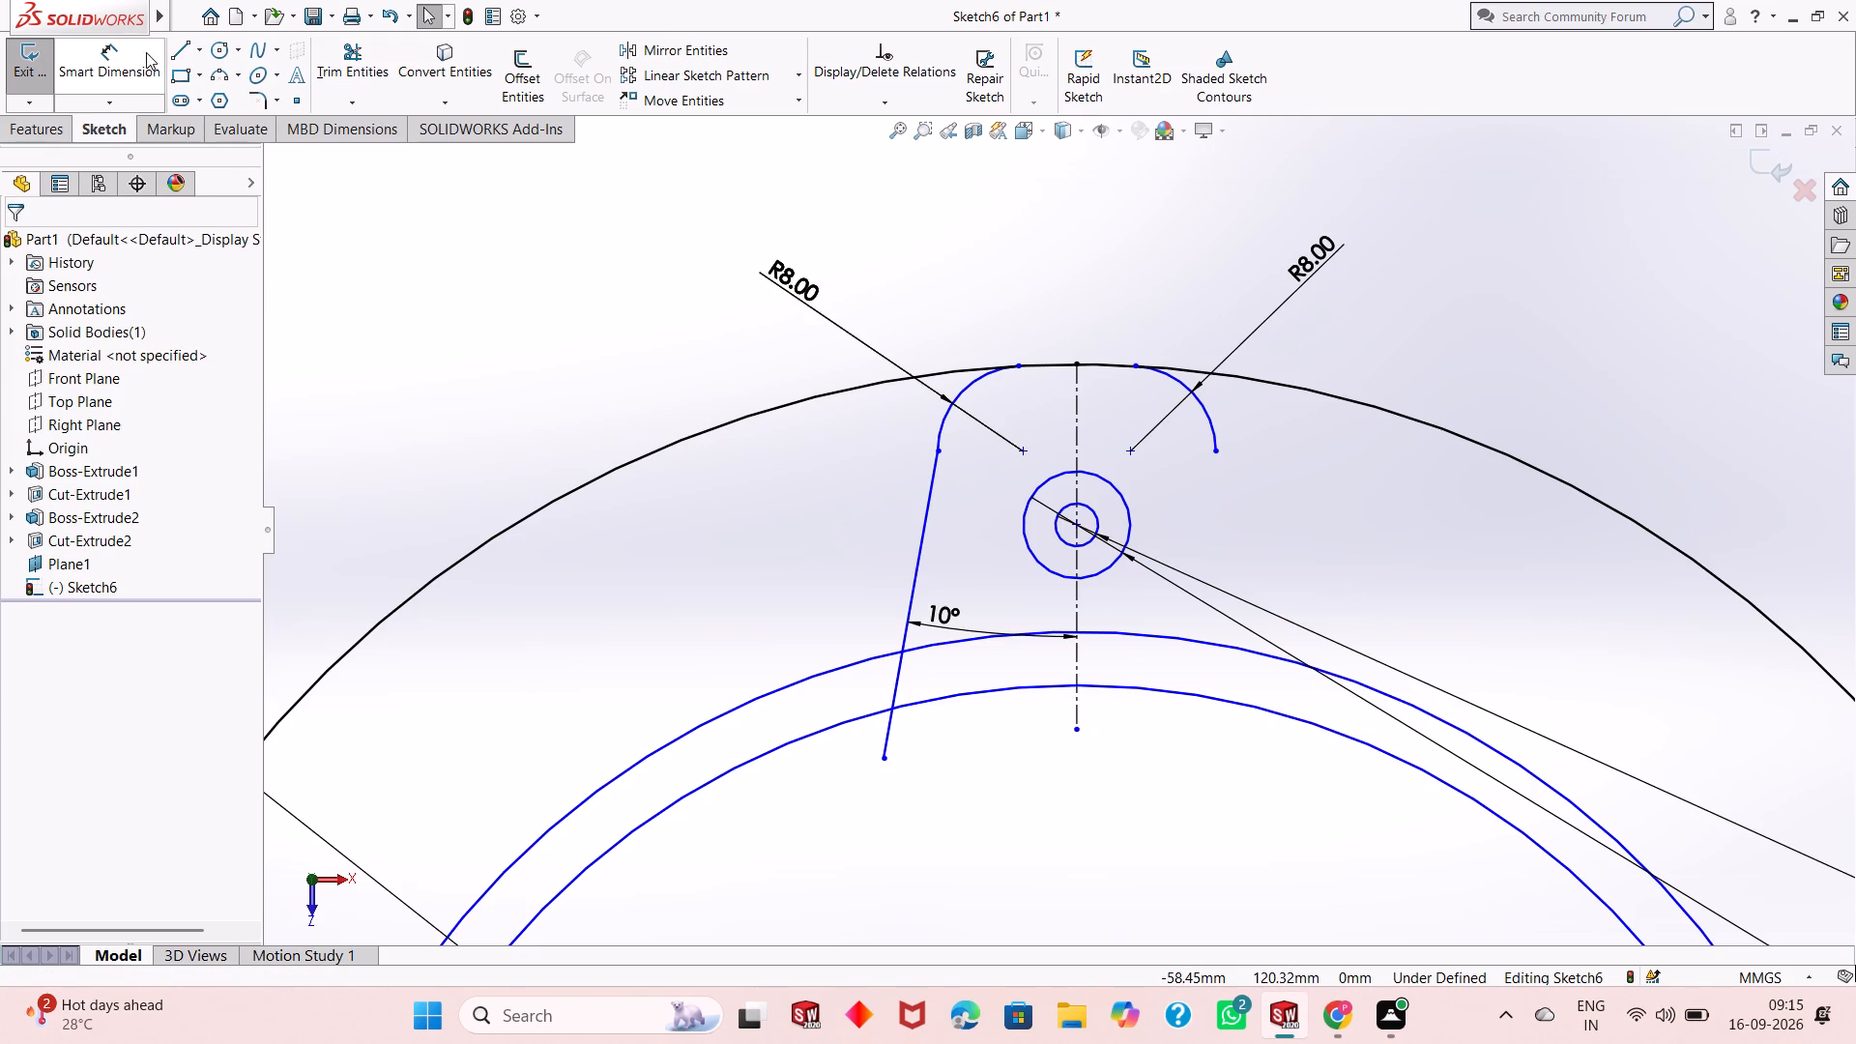
Sketch a slanted line about 29 mm long from the right corner arc's lower end, down and outward past both inner circles.
left_click(181, 48)
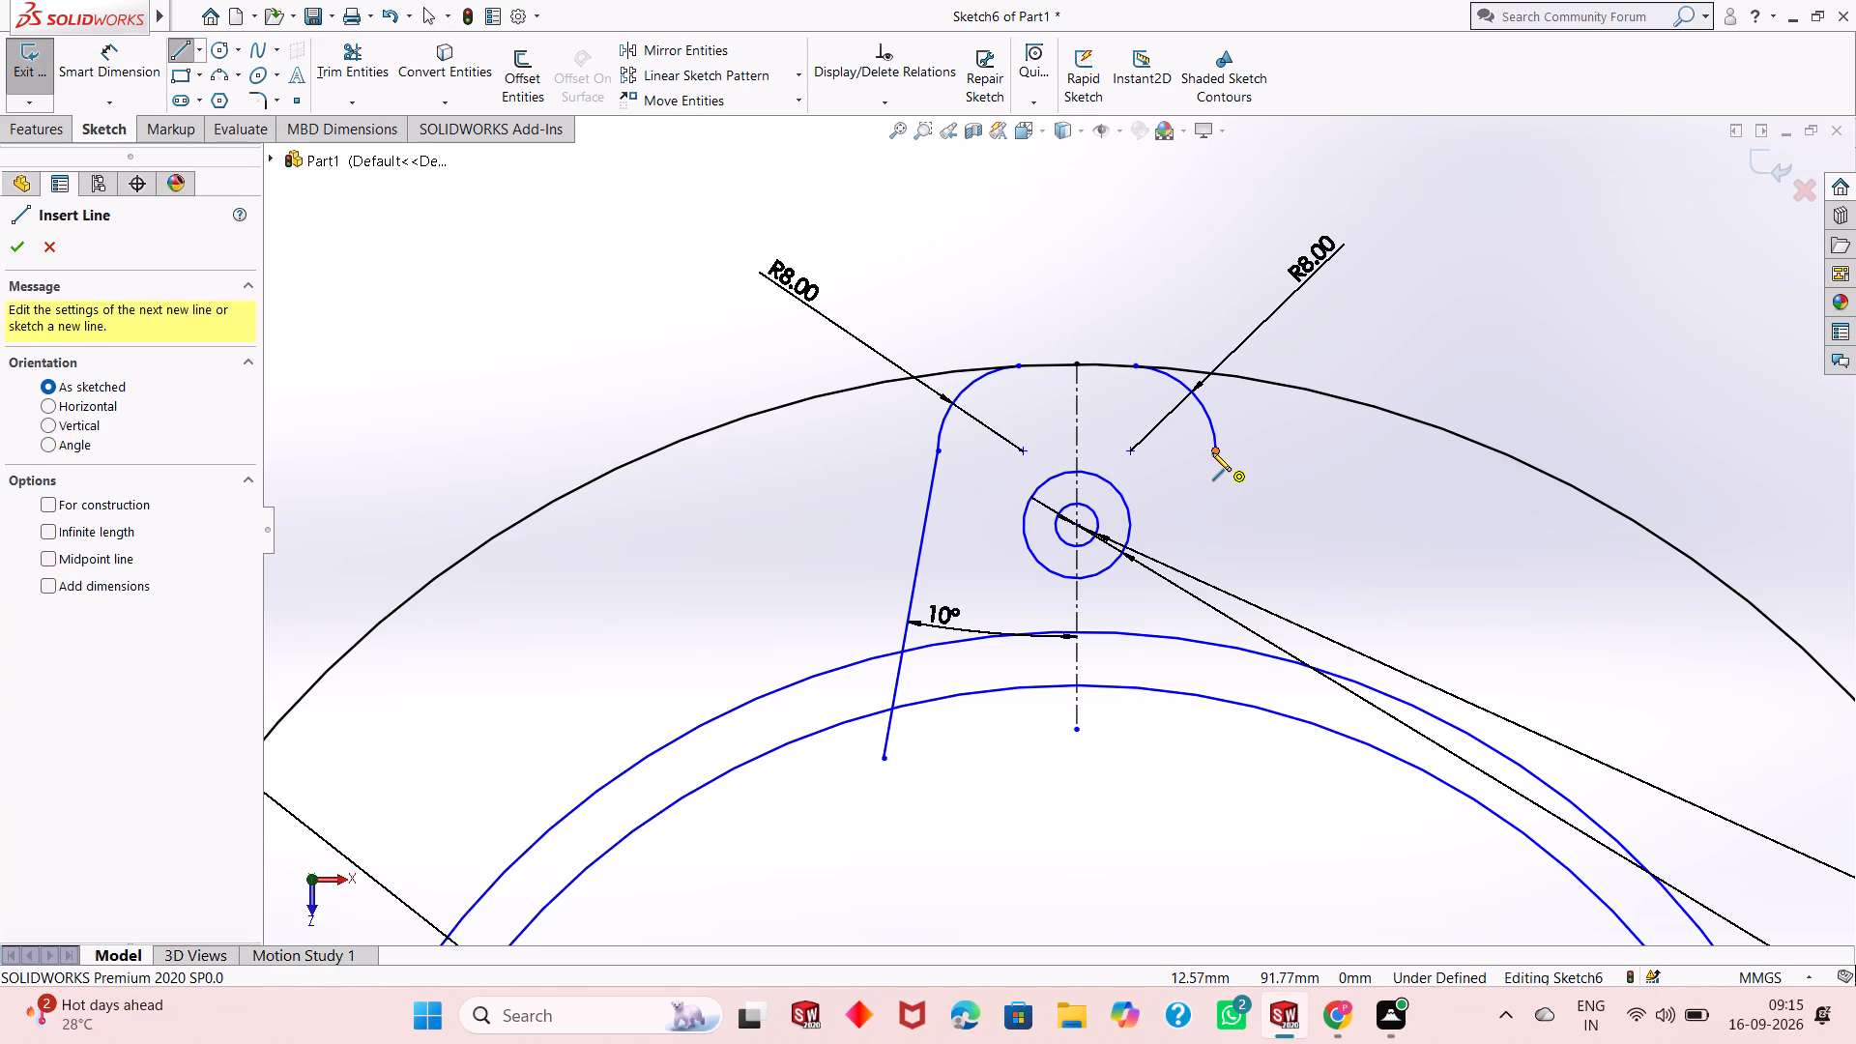
left_click(1212, 452)
left_click(1284, 757)
right_click(1284, 757)
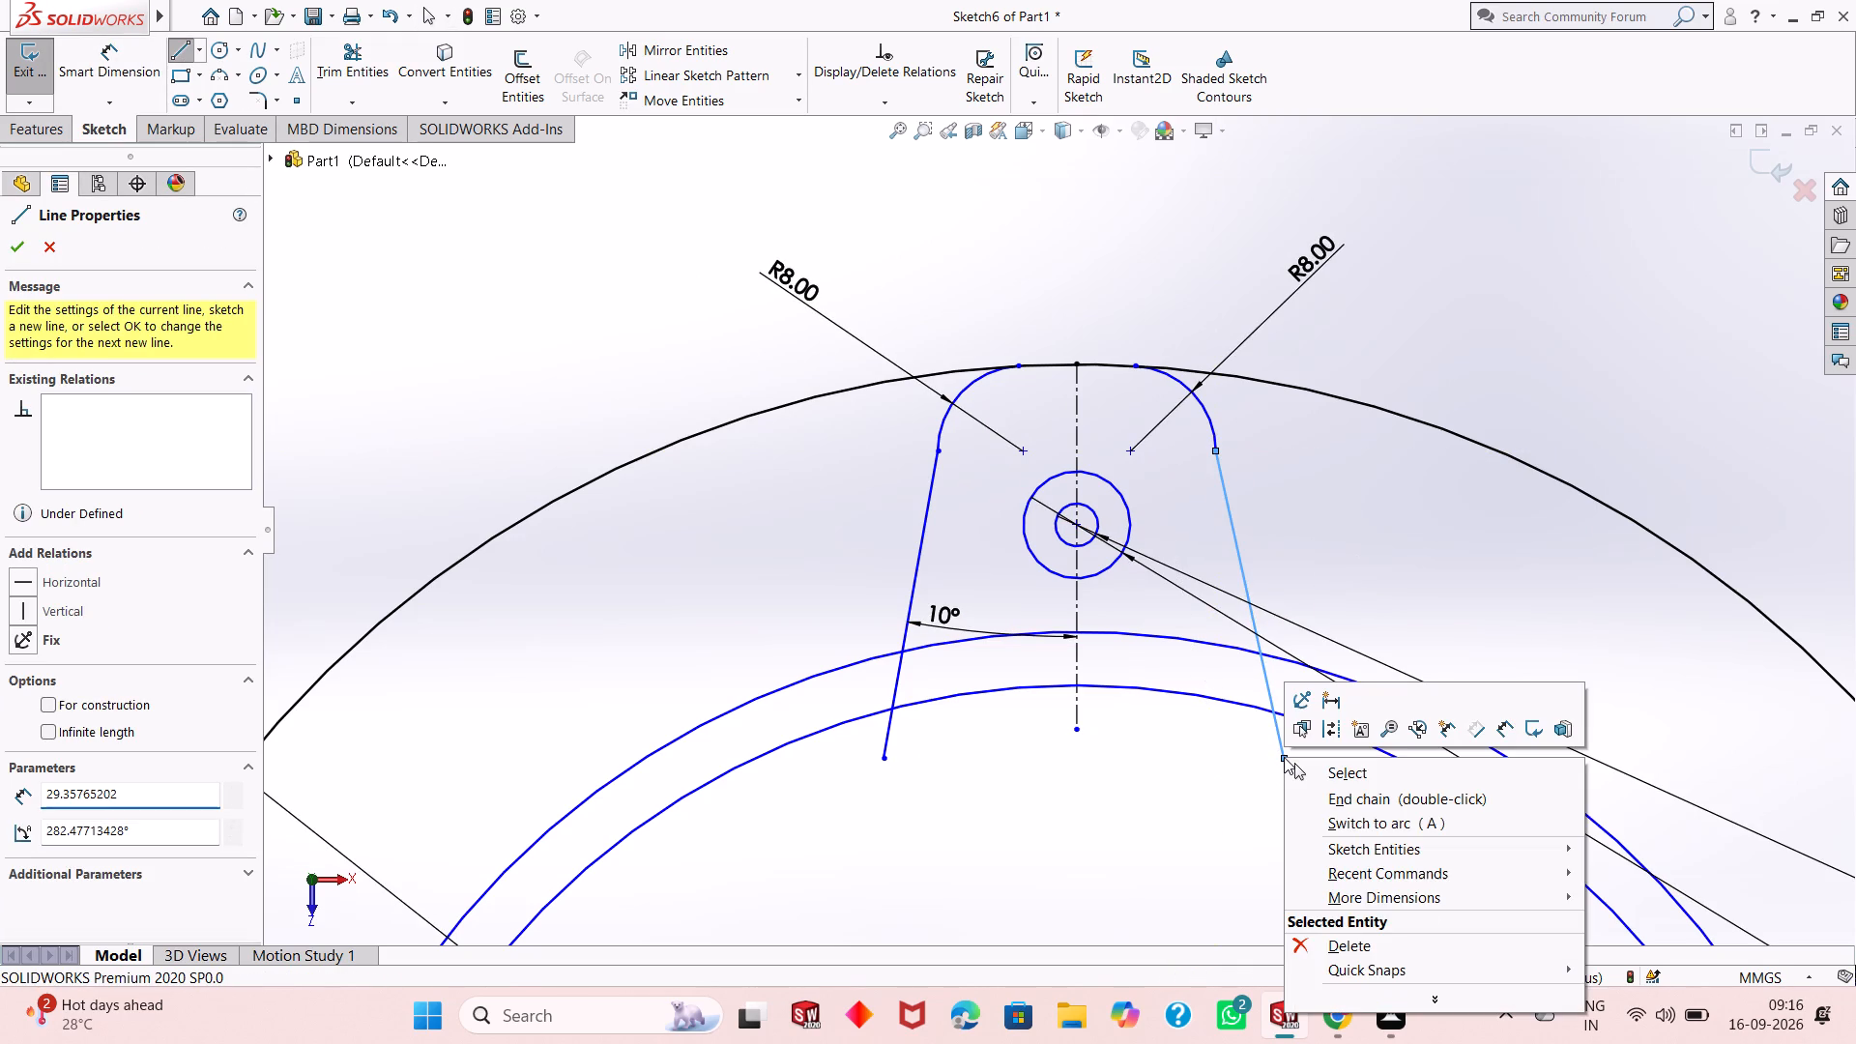
left_click(1324, 776)
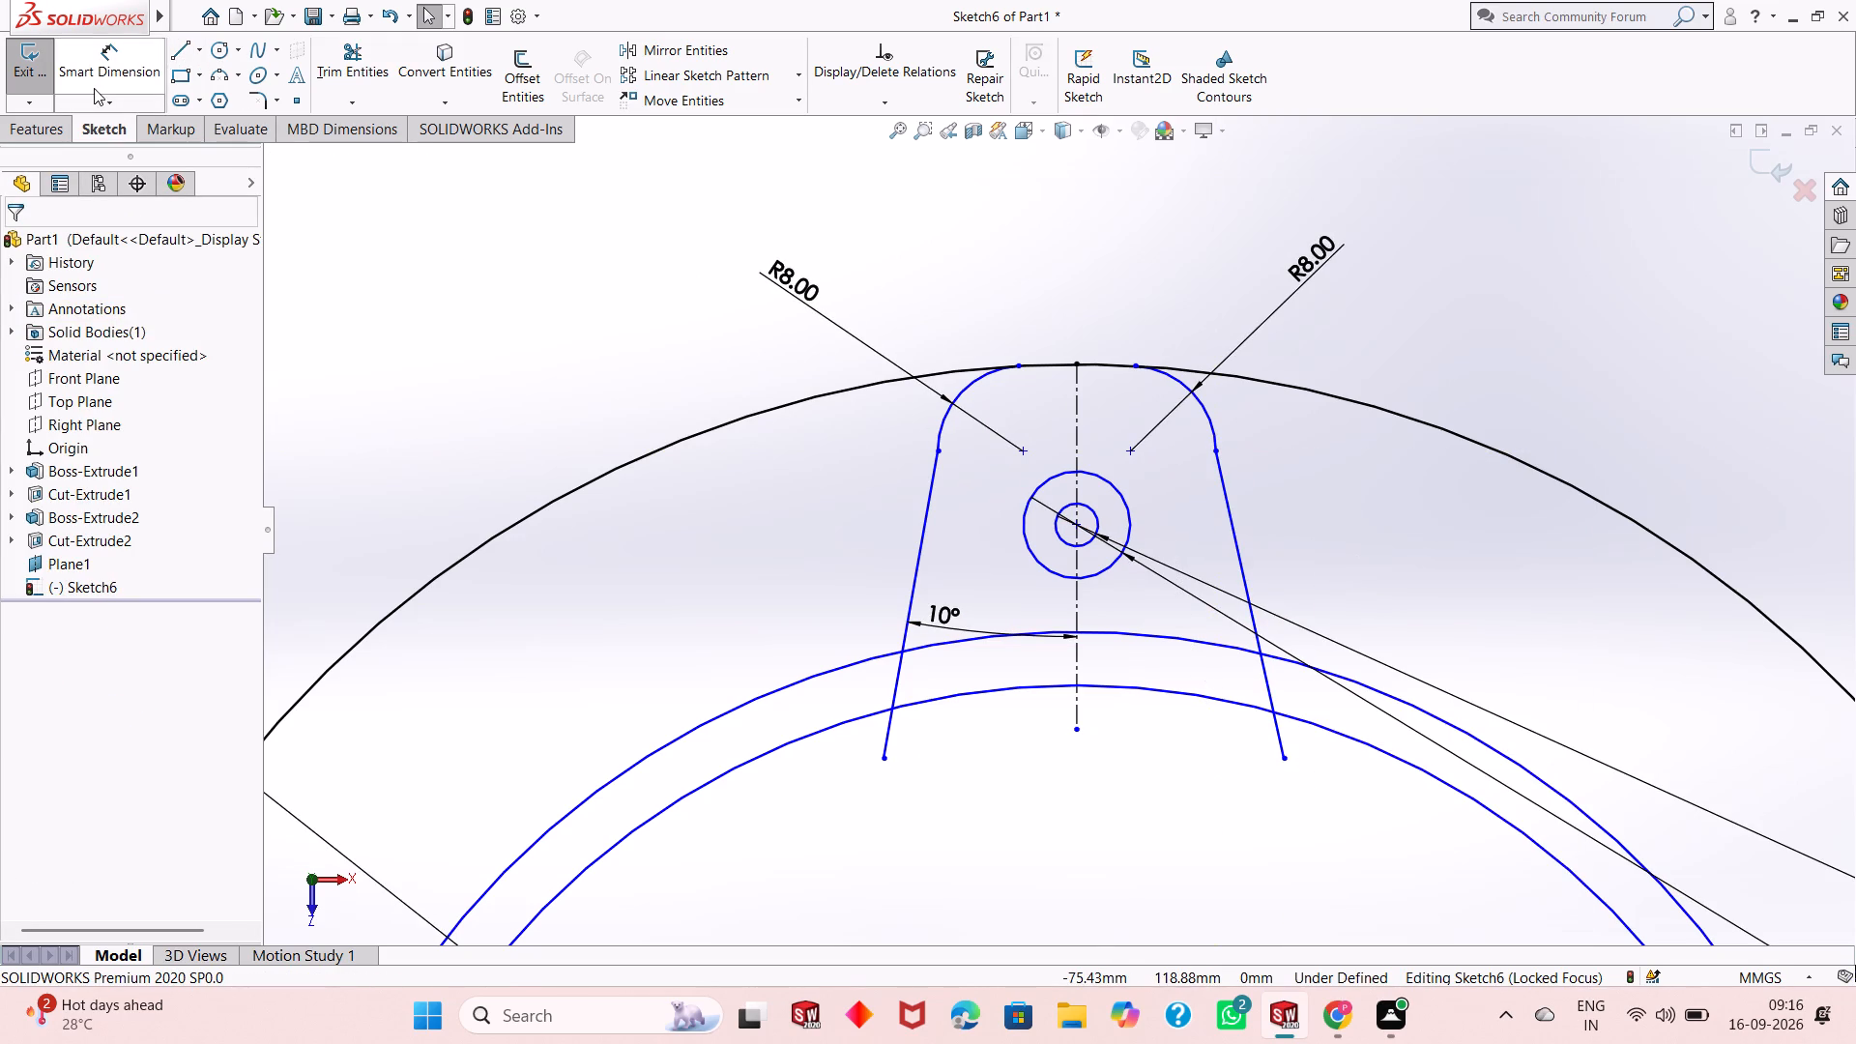
Dimension the angle between the right slanted line and the centerline at 10°, placing its label below the small holes.
left_click(94, 88)
left_click(1075, 602)
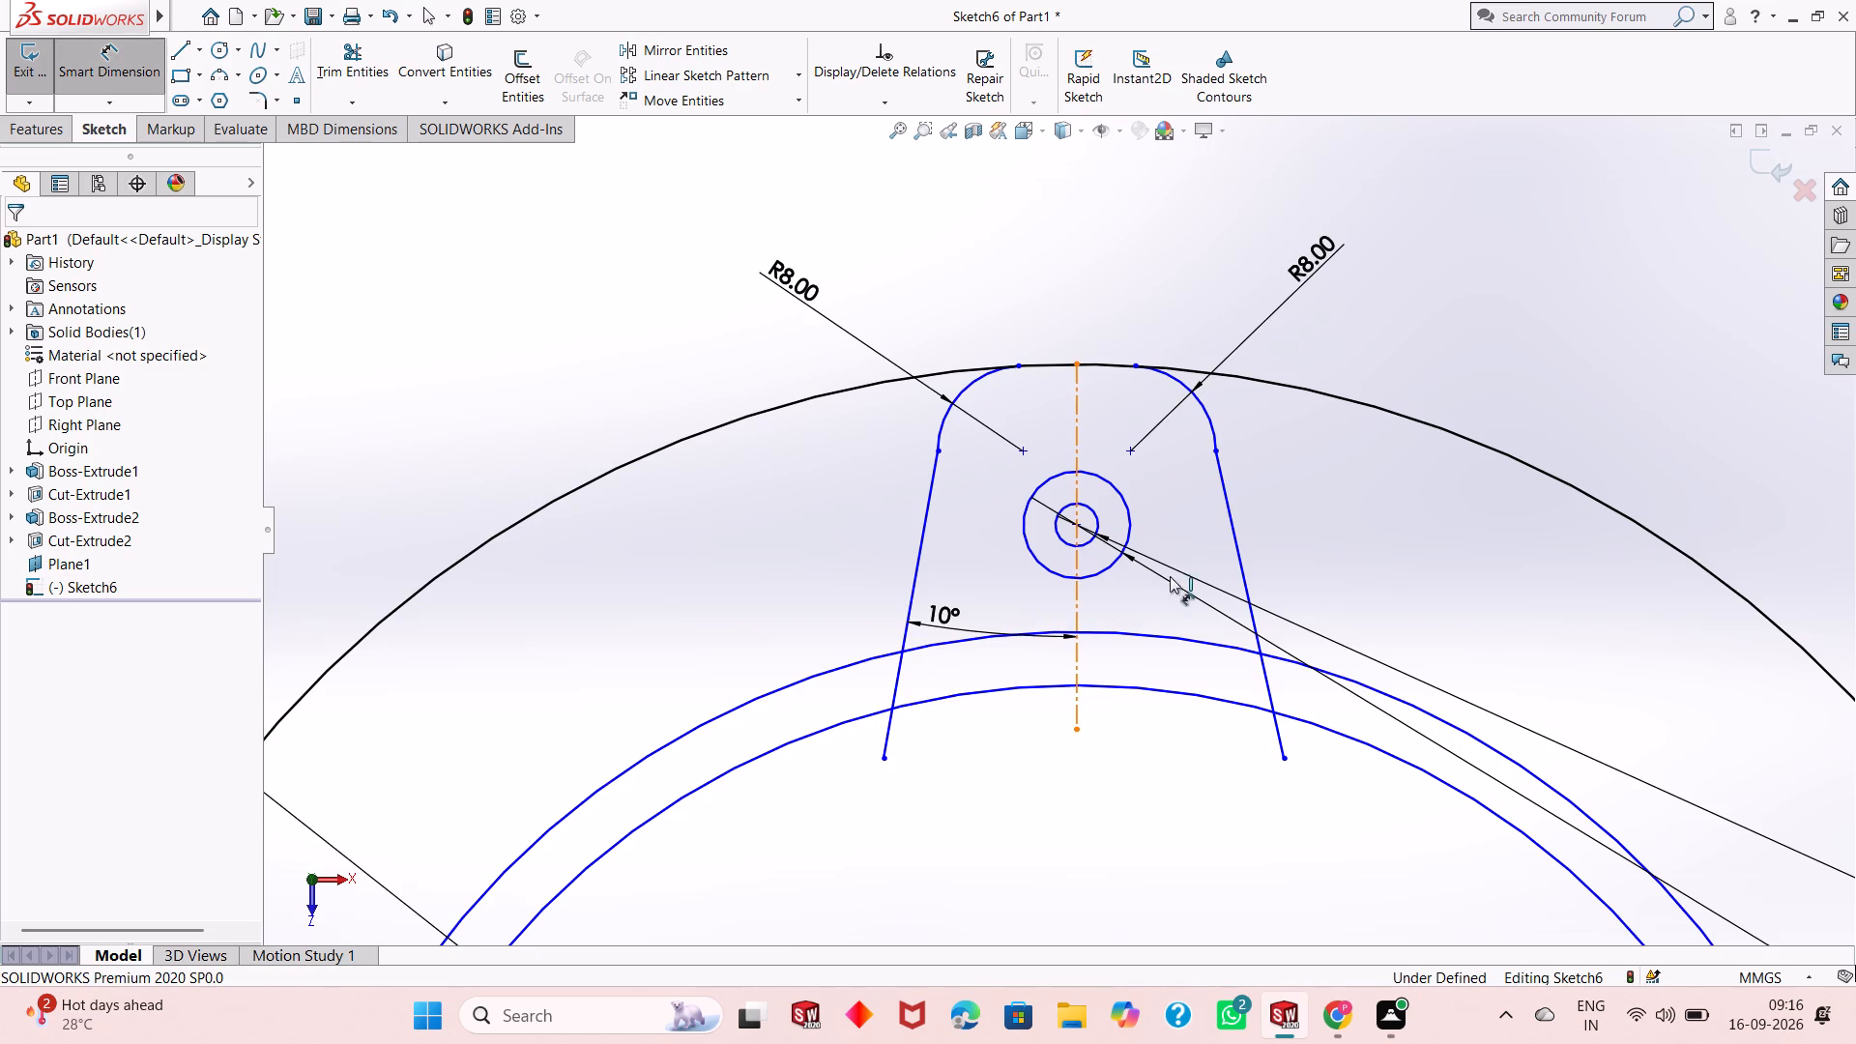
left_click(1239, 552)
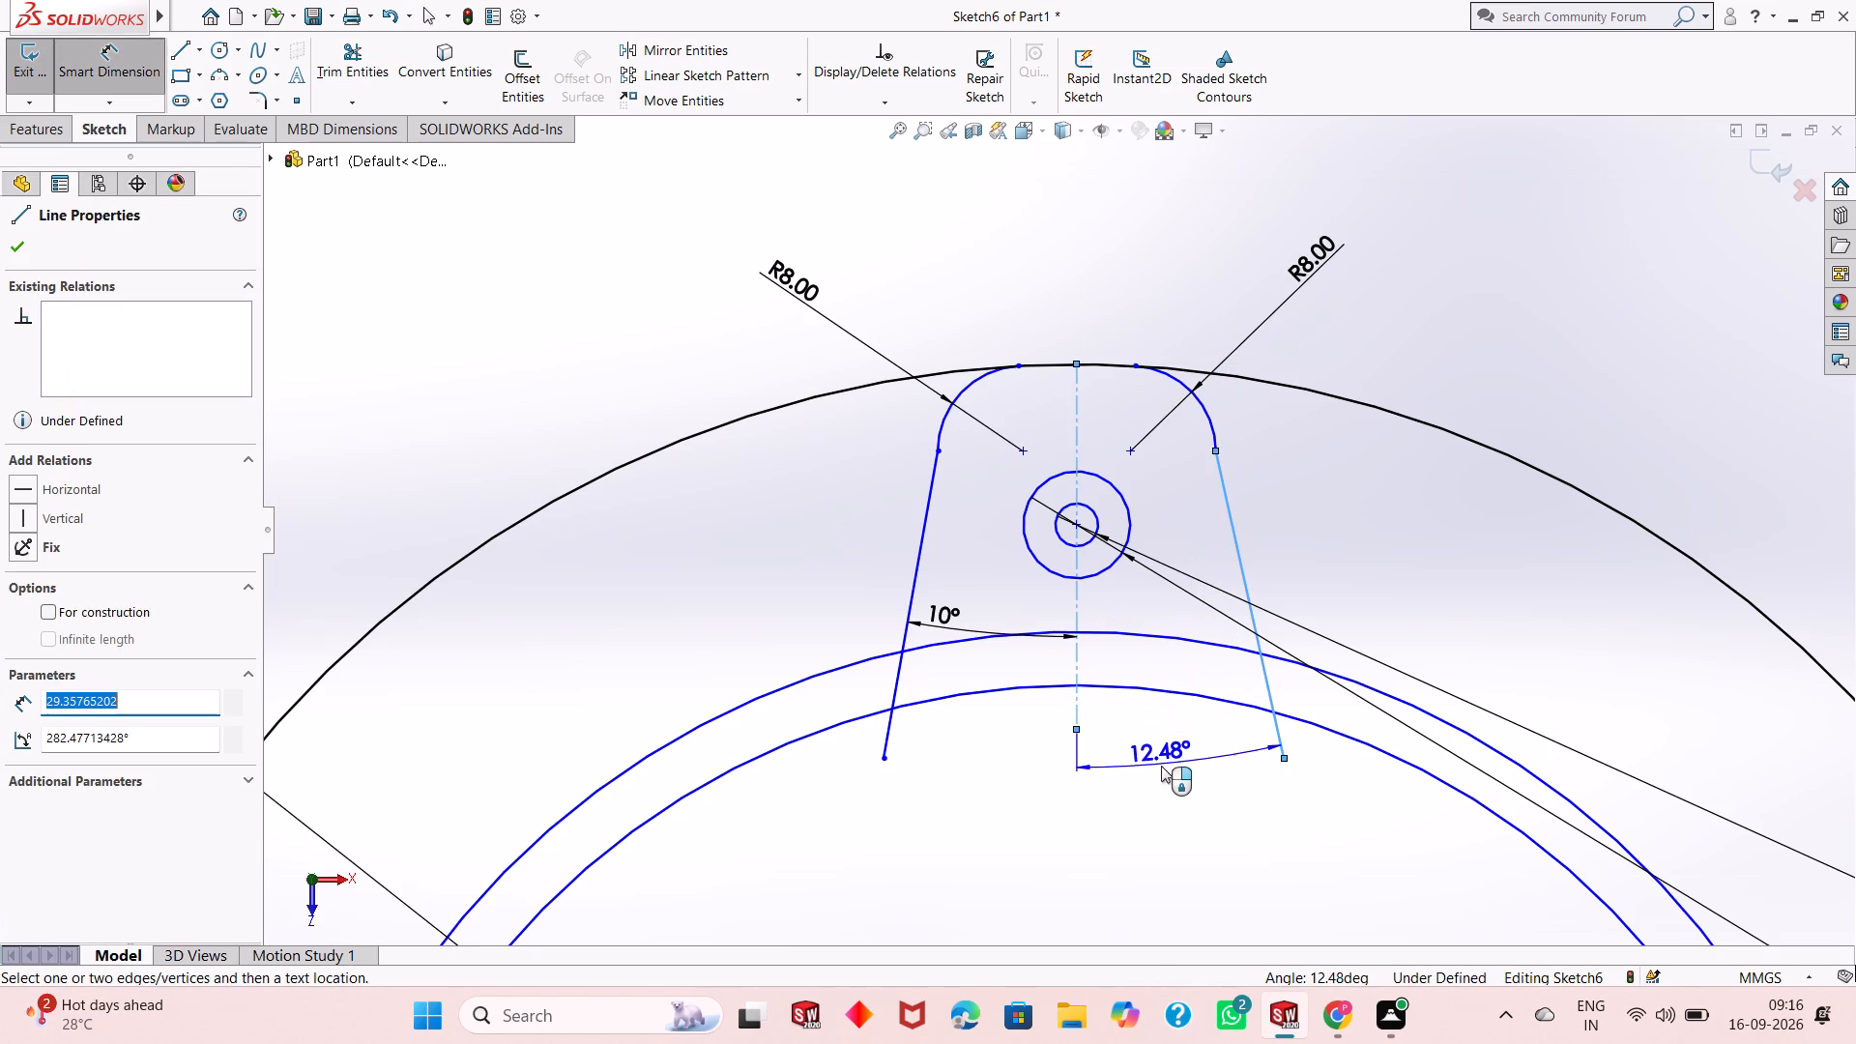
left_click(1140, 632)
type("10")
key("Return")
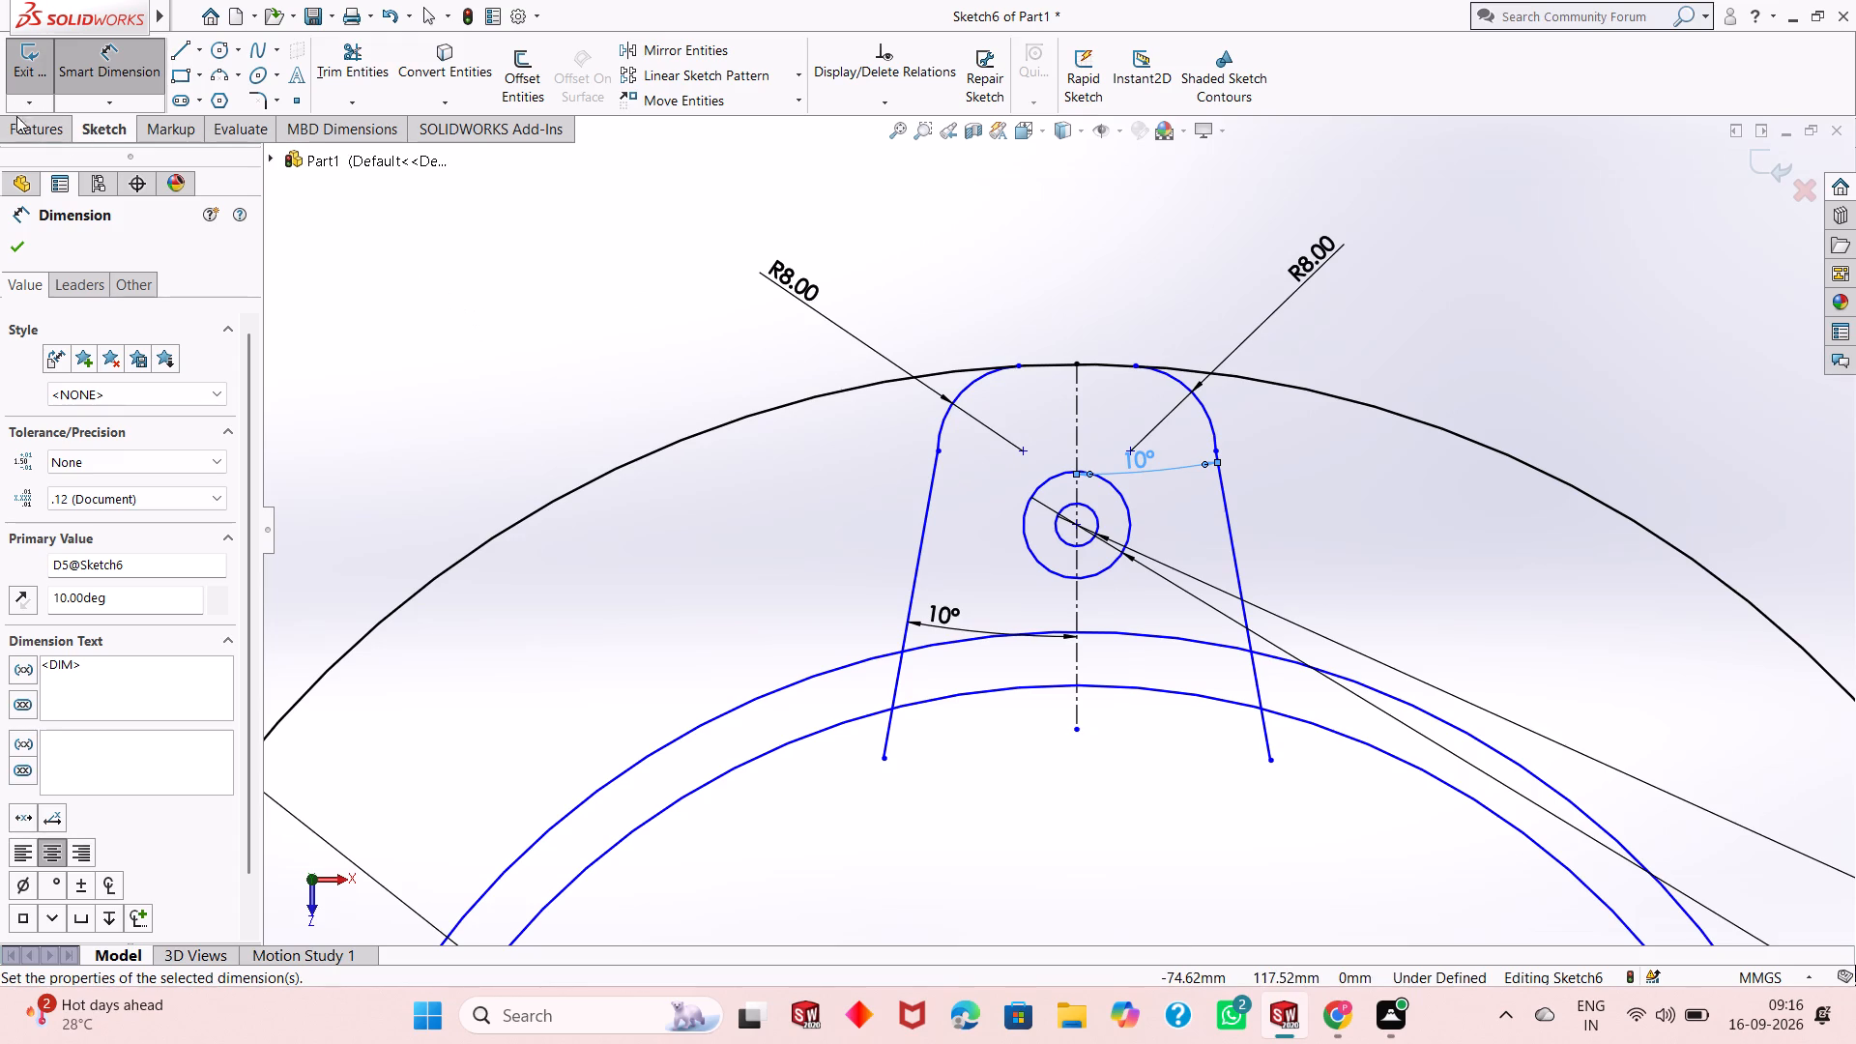
left_click(19, 247)
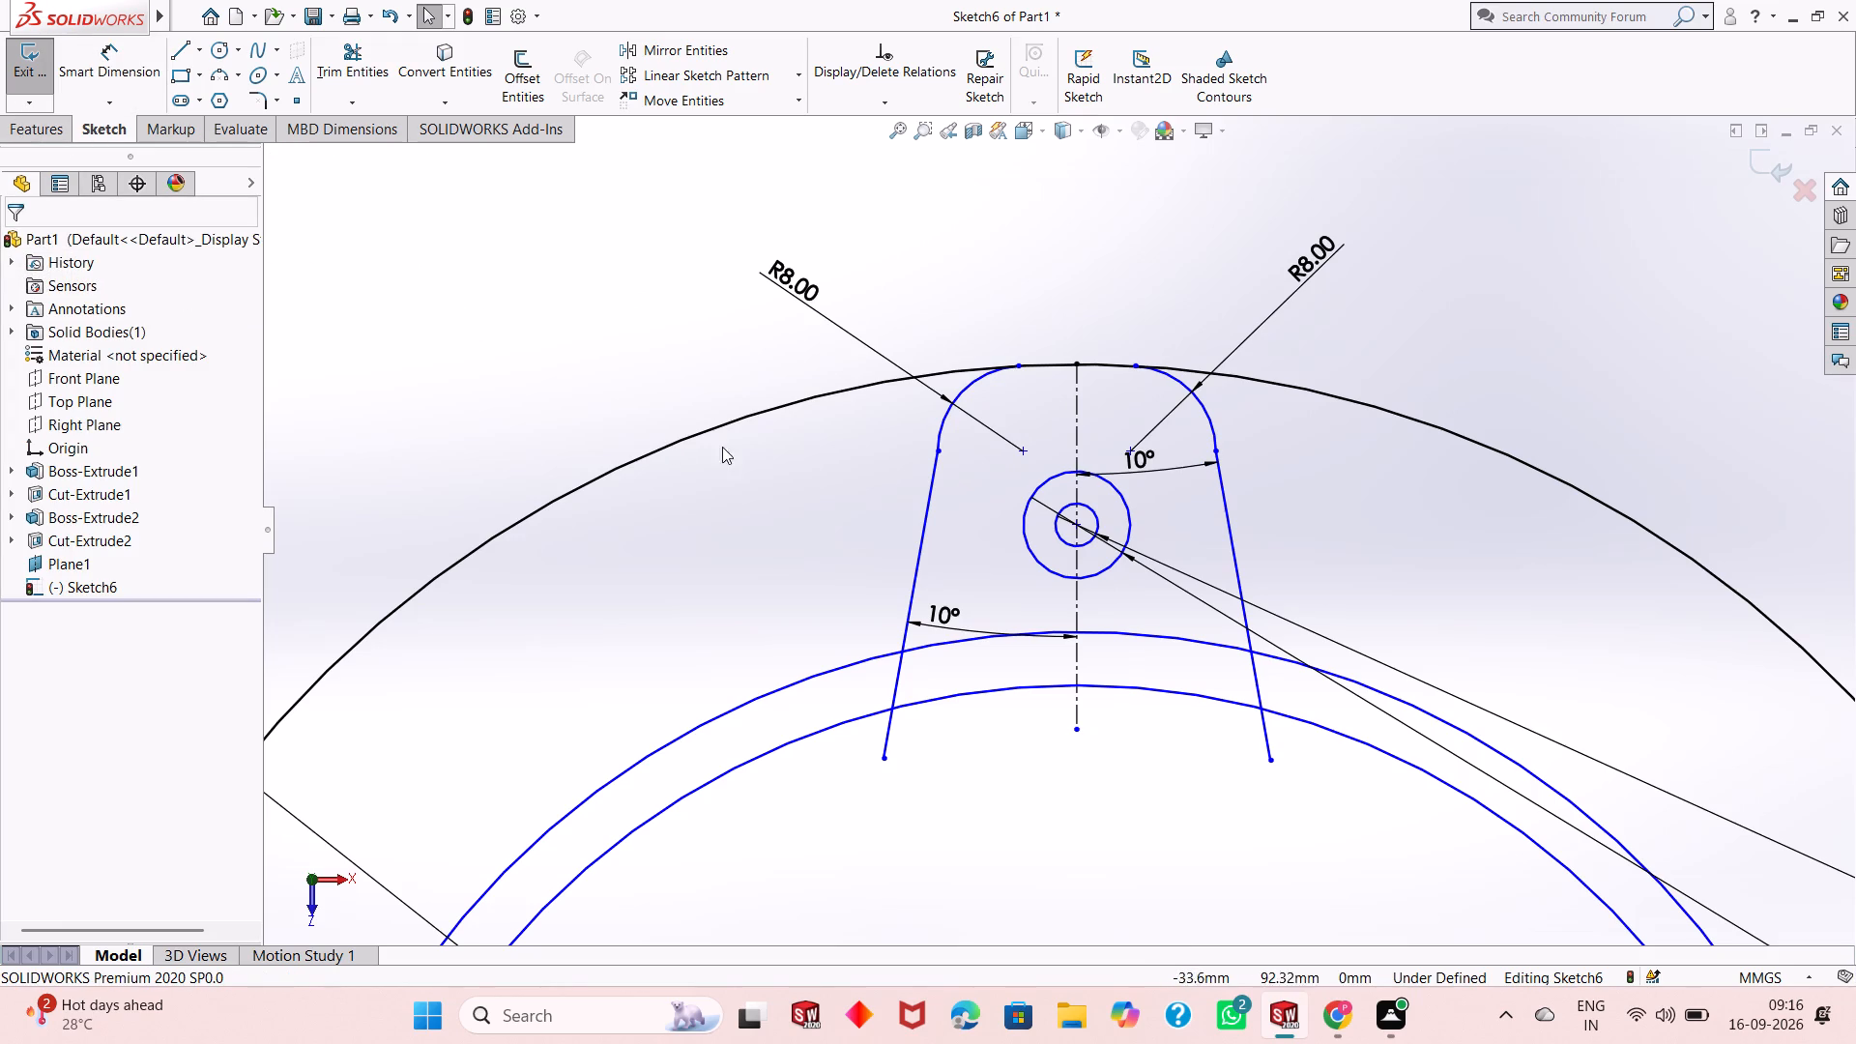
left_click_drag(1136, 455, 1165, 623)
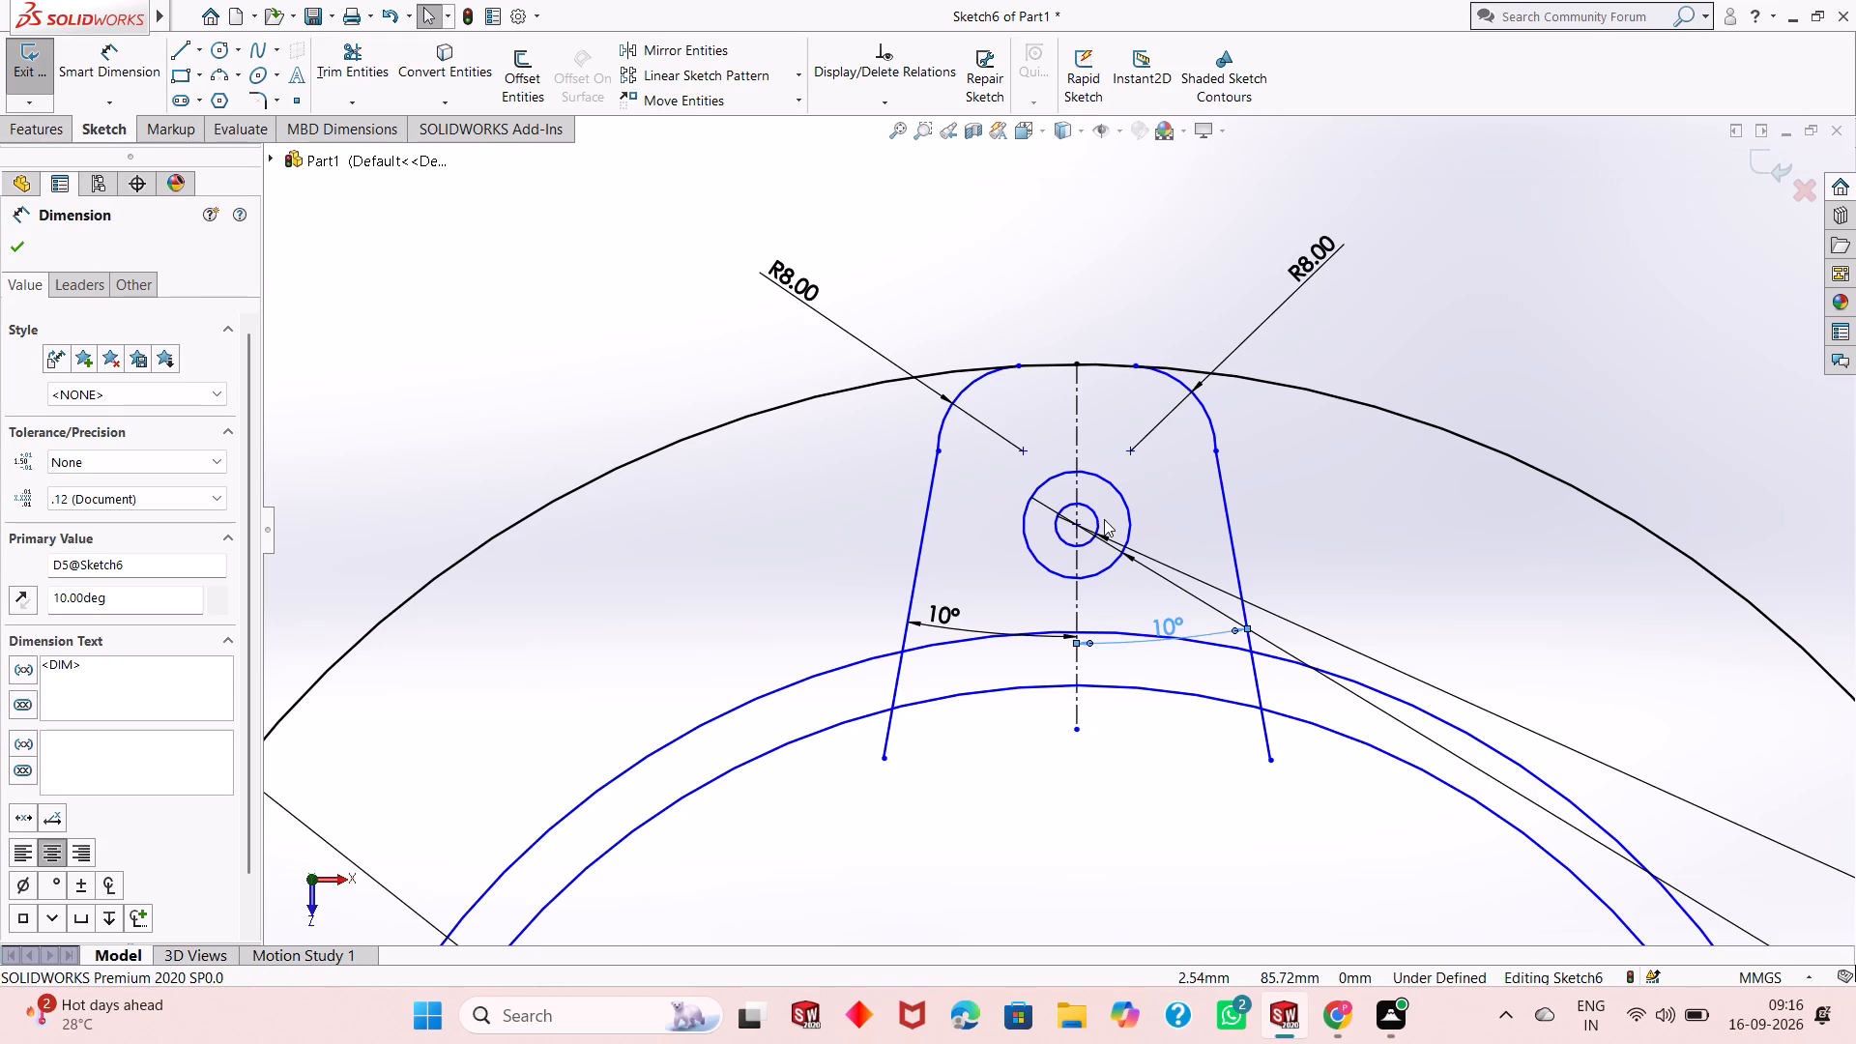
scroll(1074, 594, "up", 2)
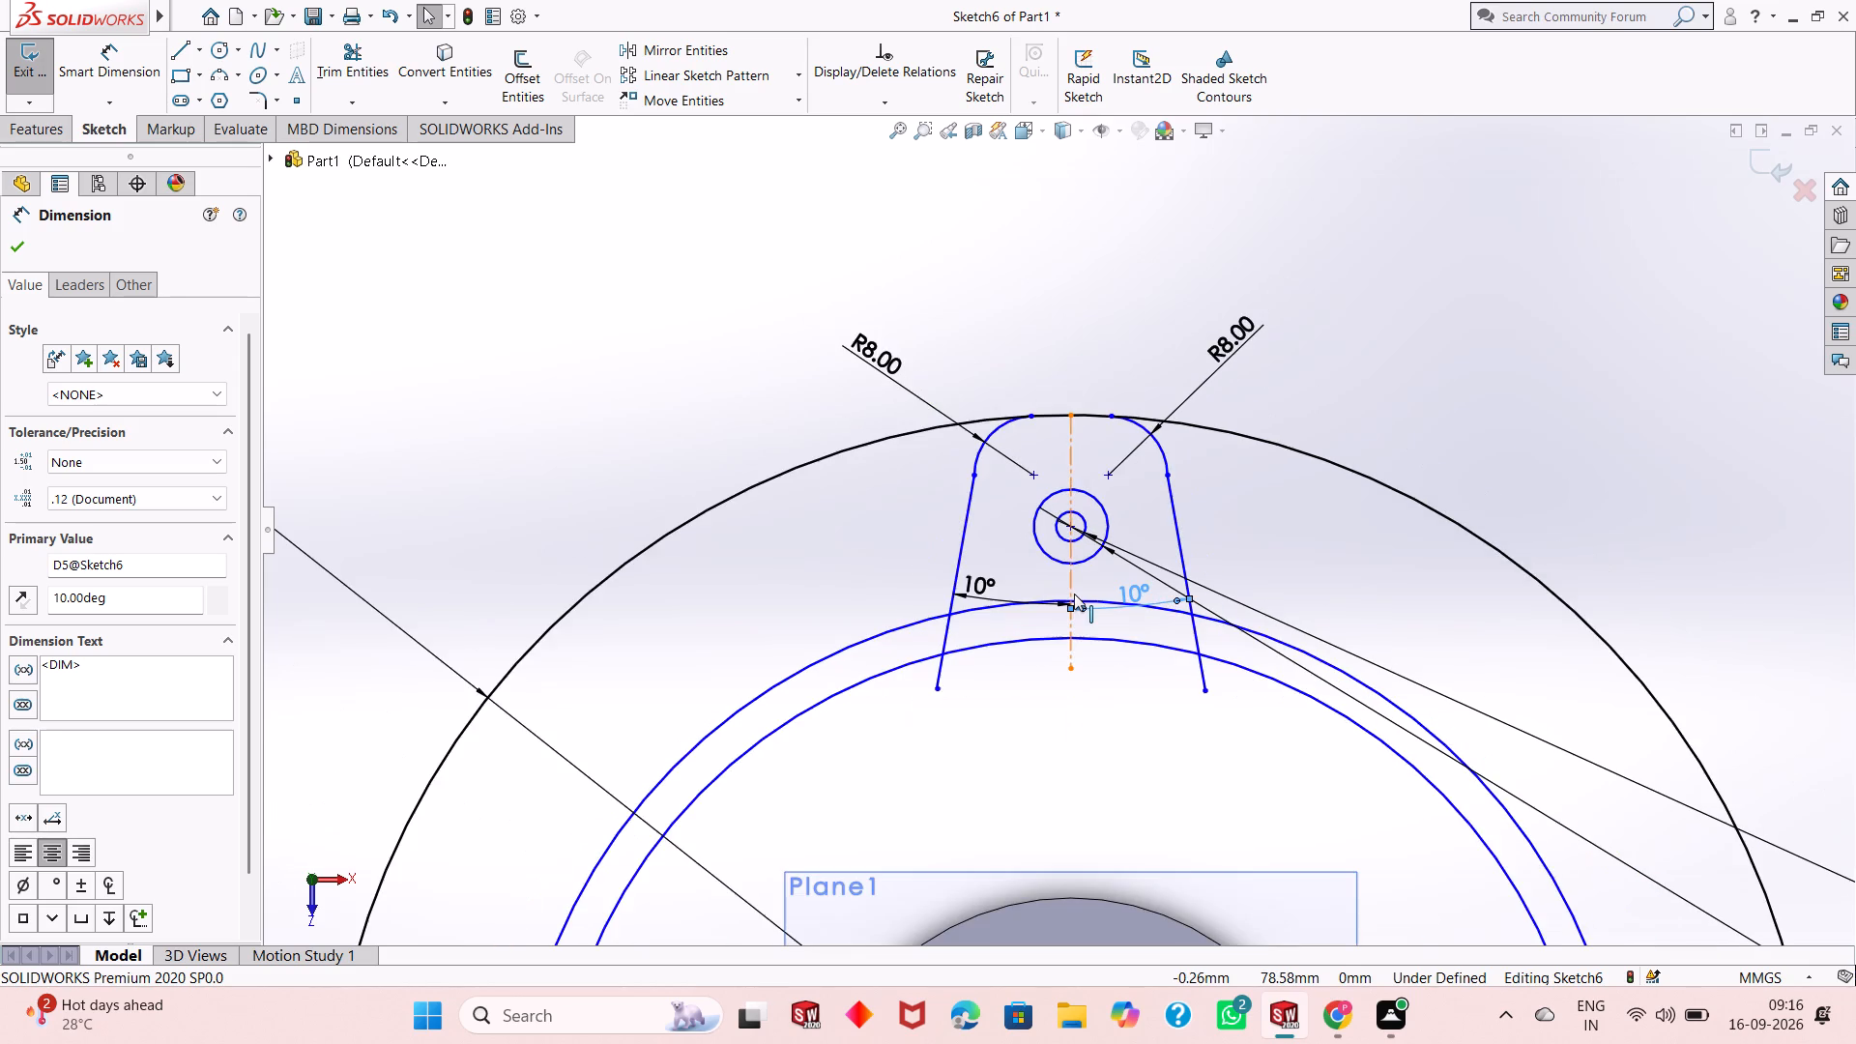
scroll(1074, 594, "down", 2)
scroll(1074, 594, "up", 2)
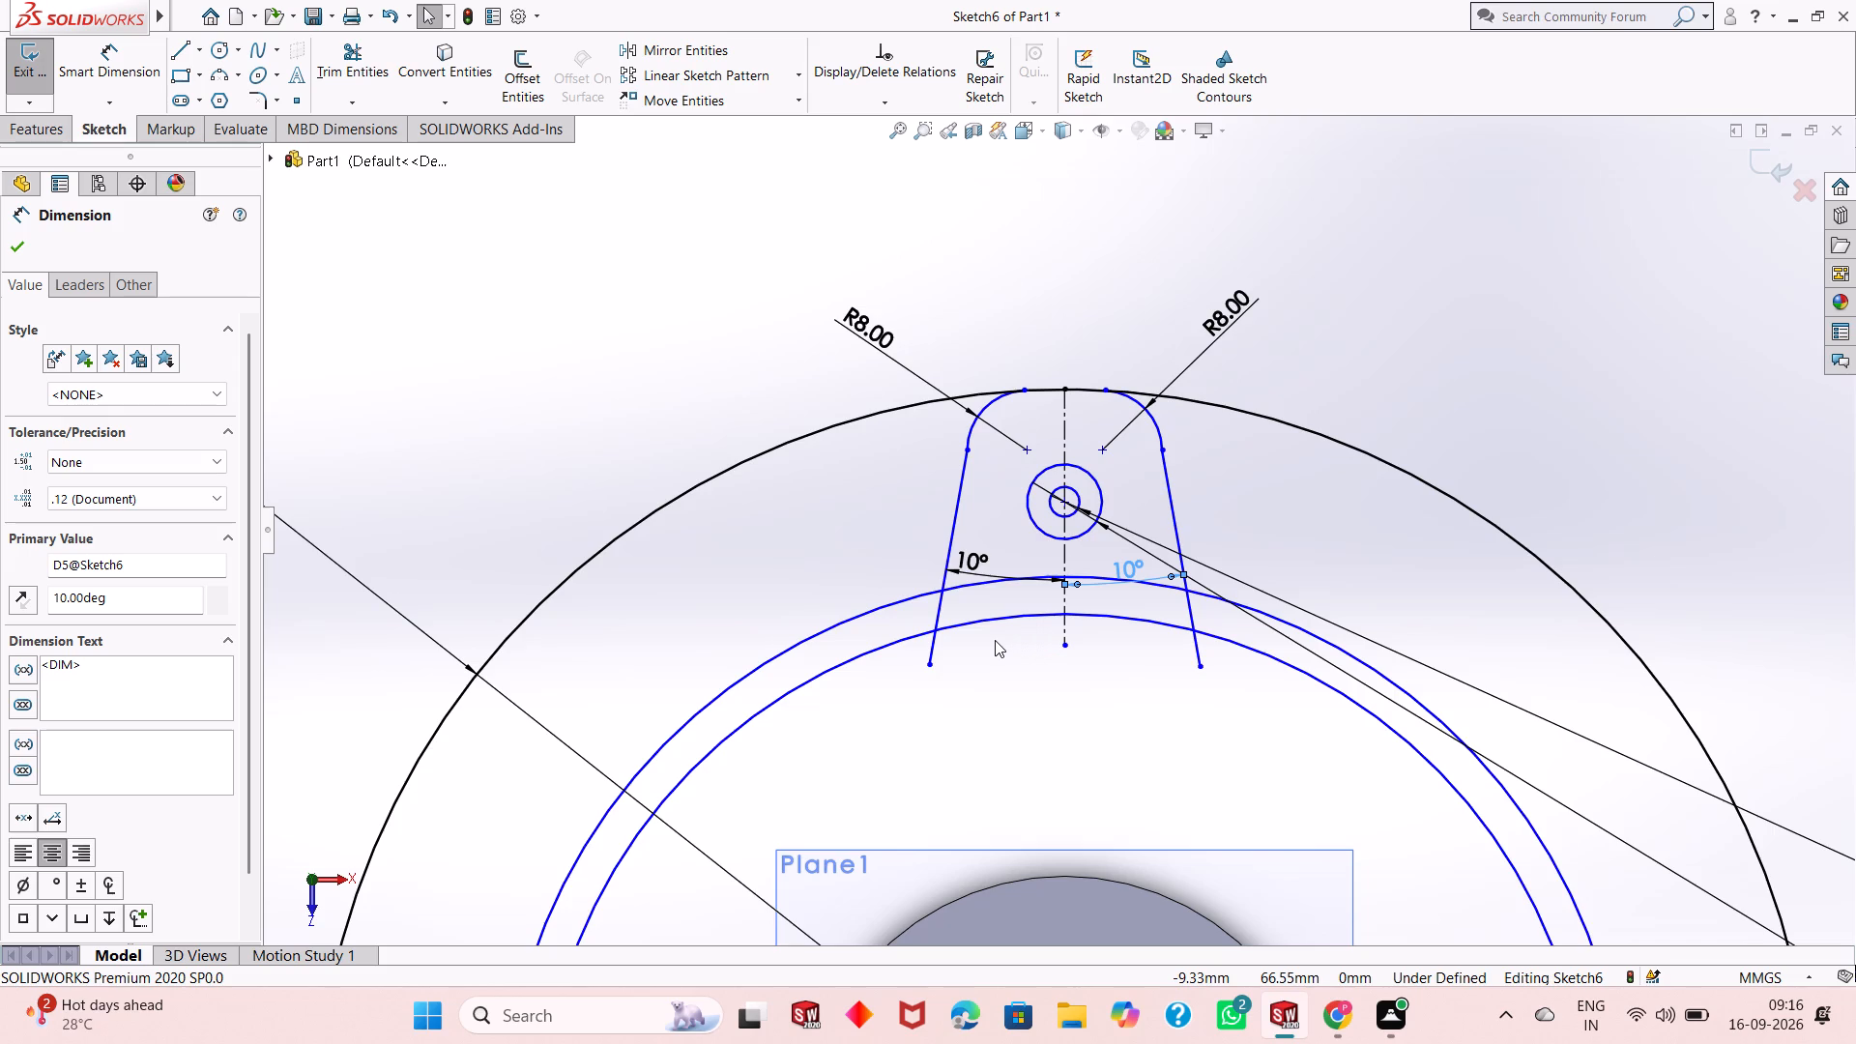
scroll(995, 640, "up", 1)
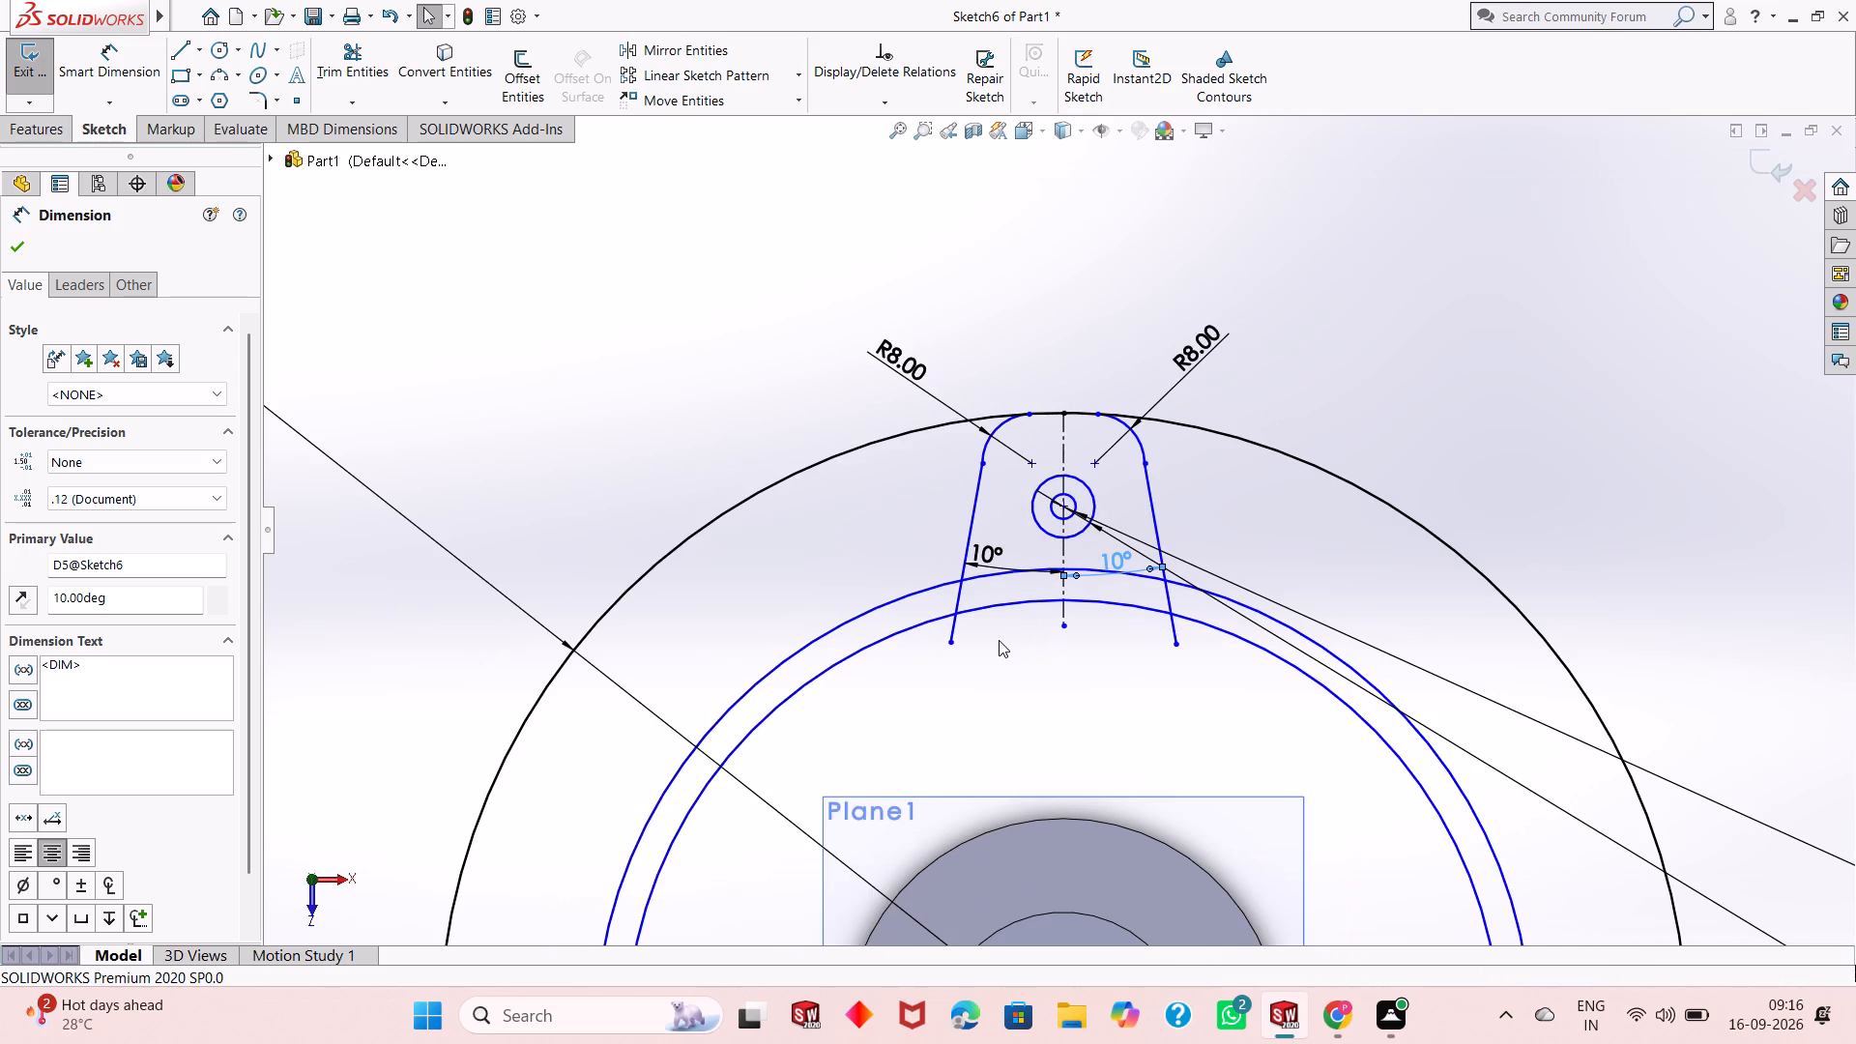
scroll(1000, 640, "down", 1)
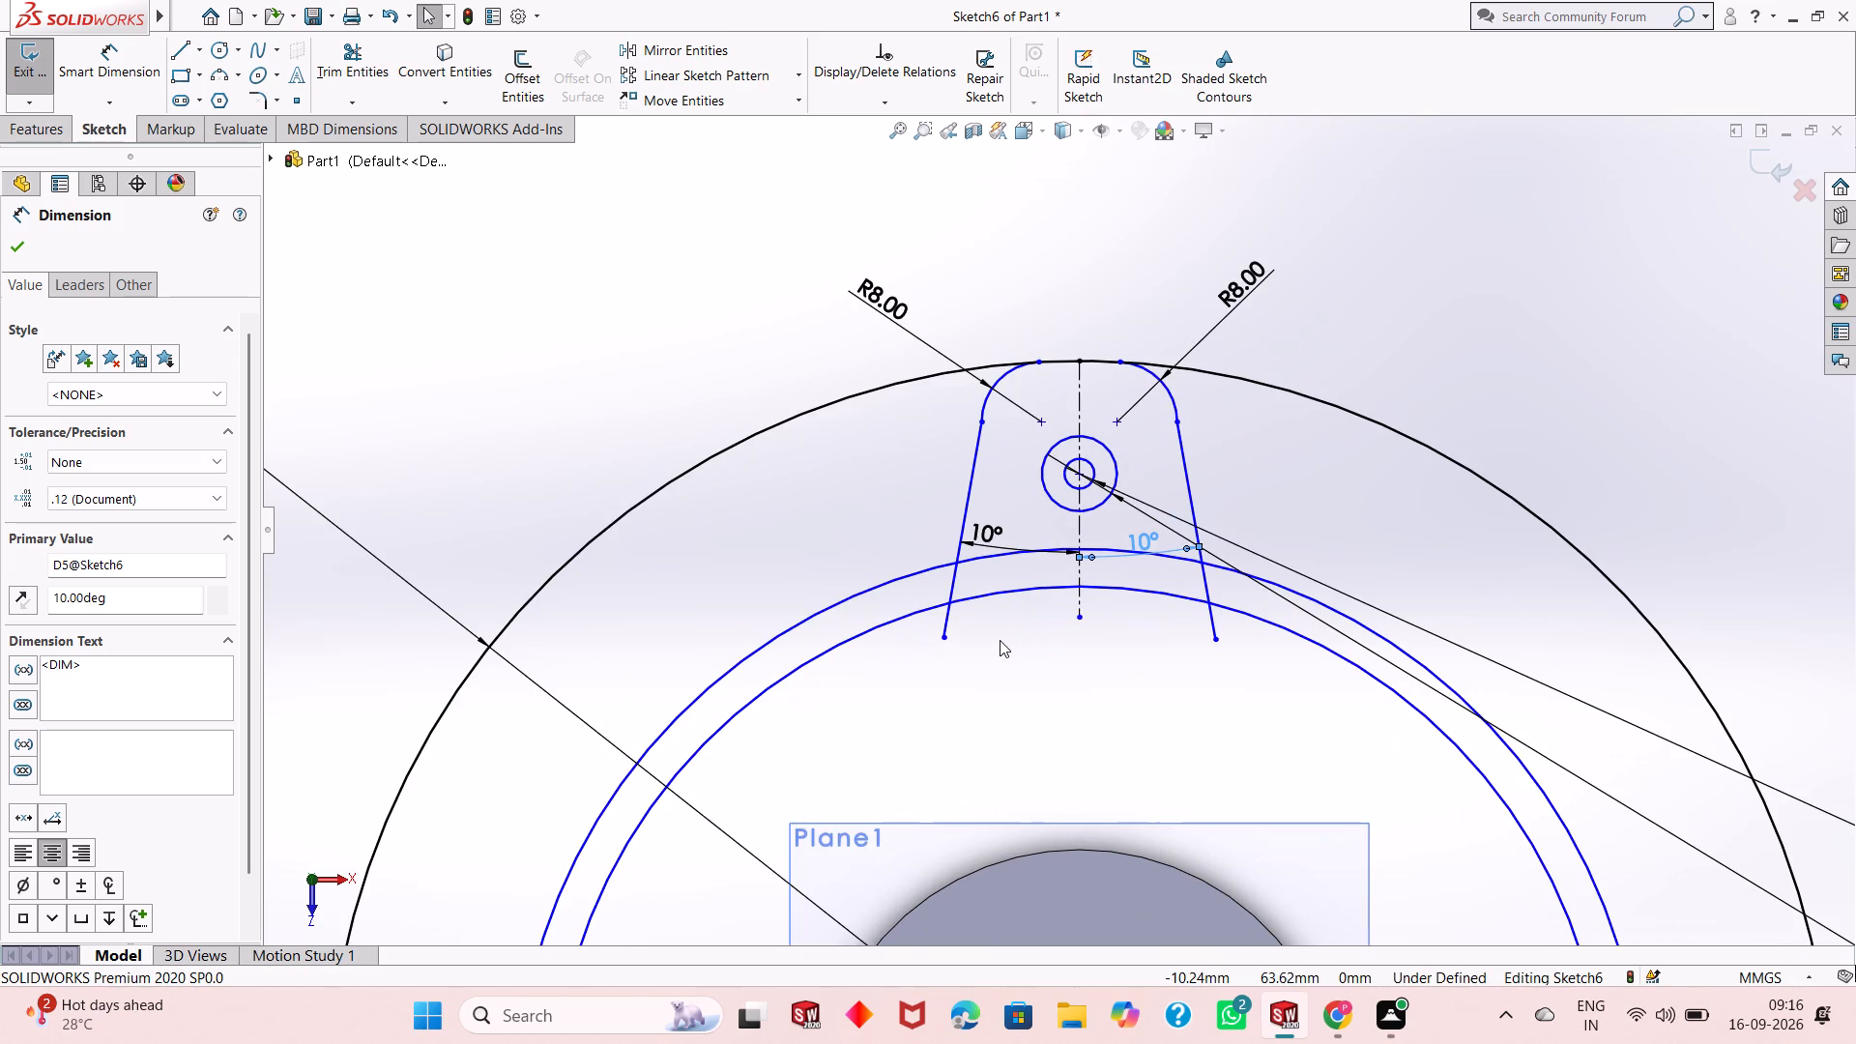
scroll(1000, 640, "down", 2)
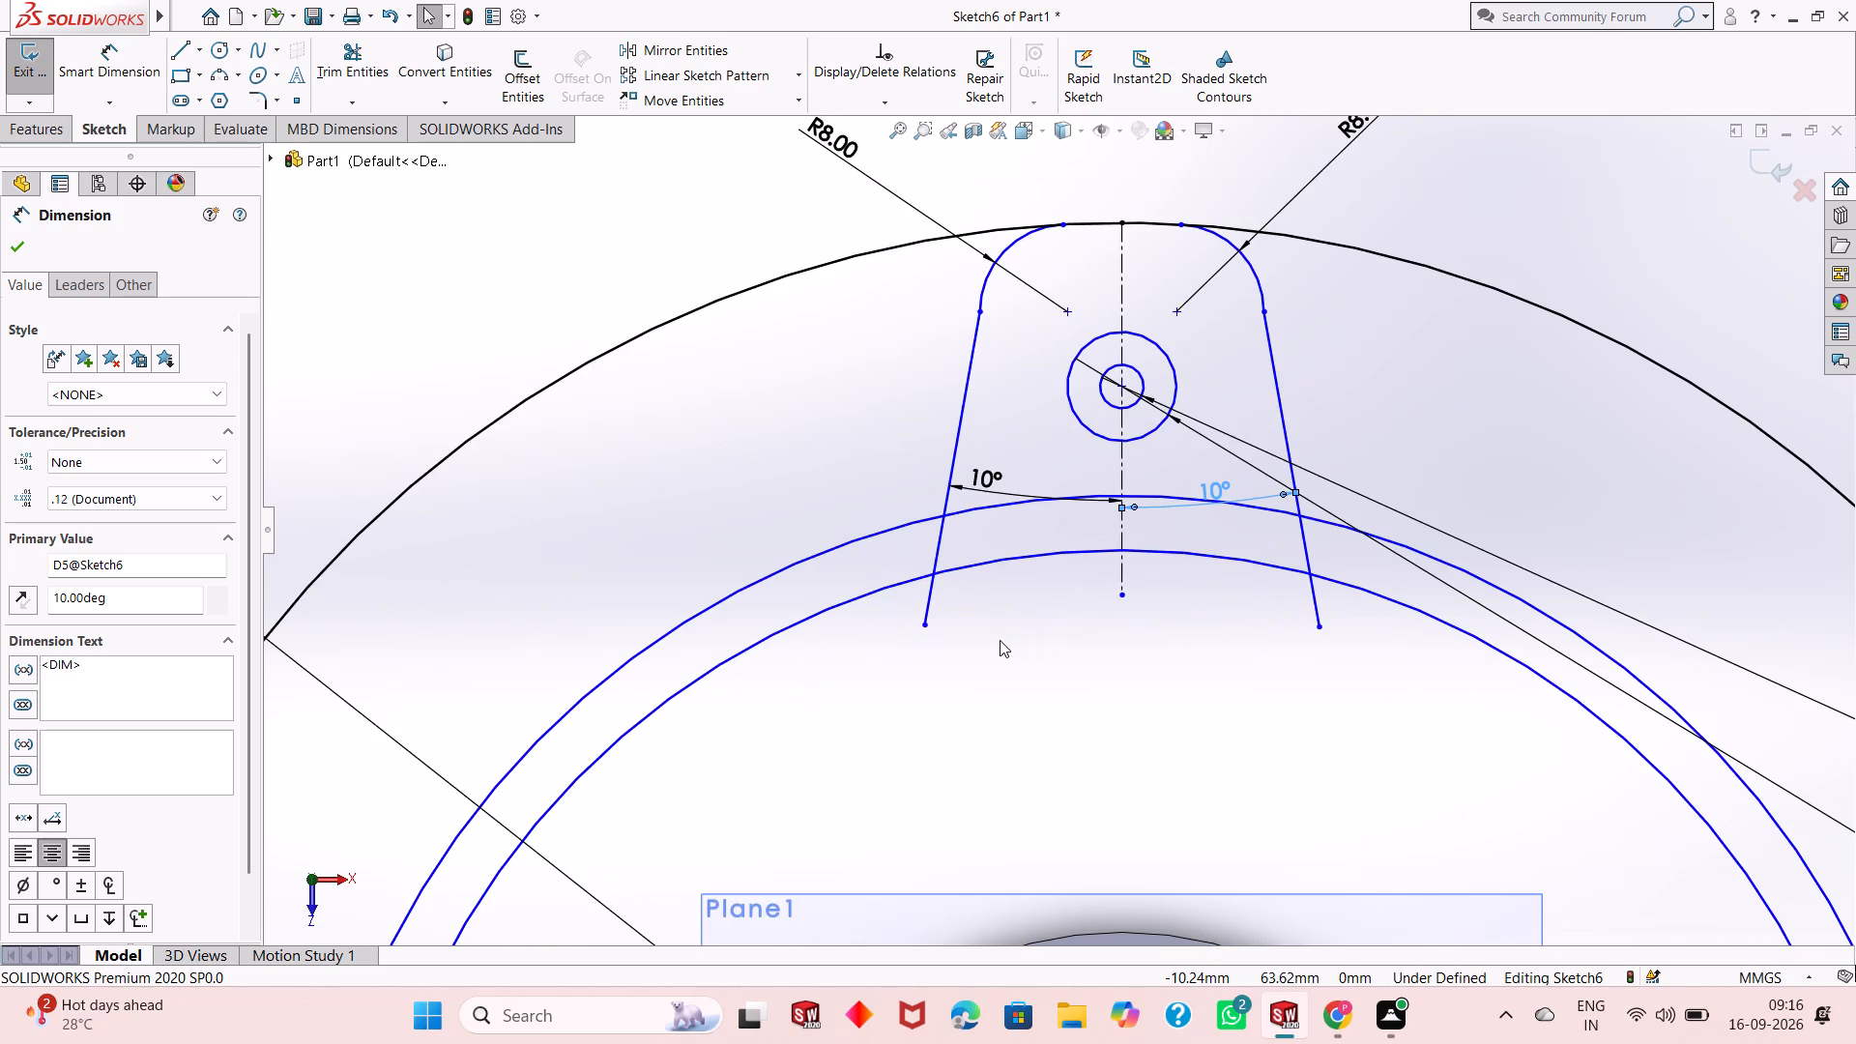
Sketch a line about 51 mm long continuing the lug's left angled side from the 70 mm radius circle down into the hub.
scroll(1011, 651, "up", 1)
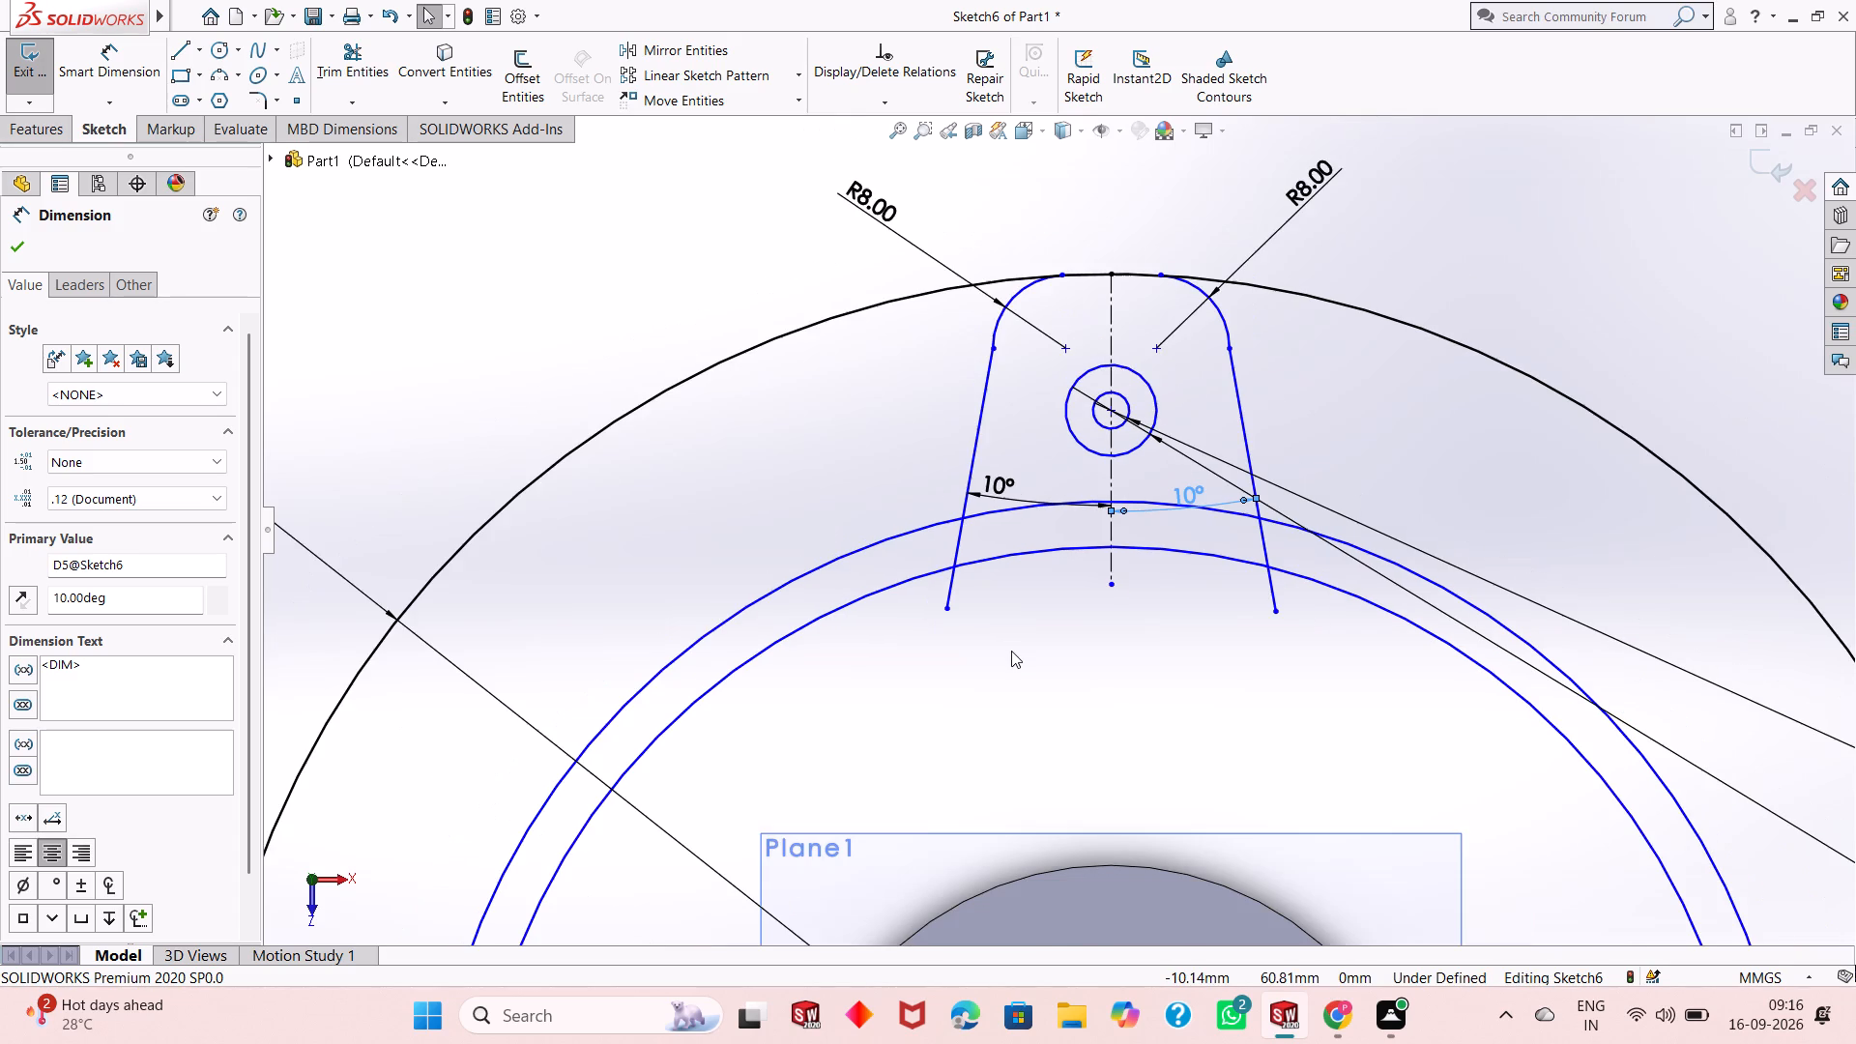
scroll(1019, 647, "up", 1)
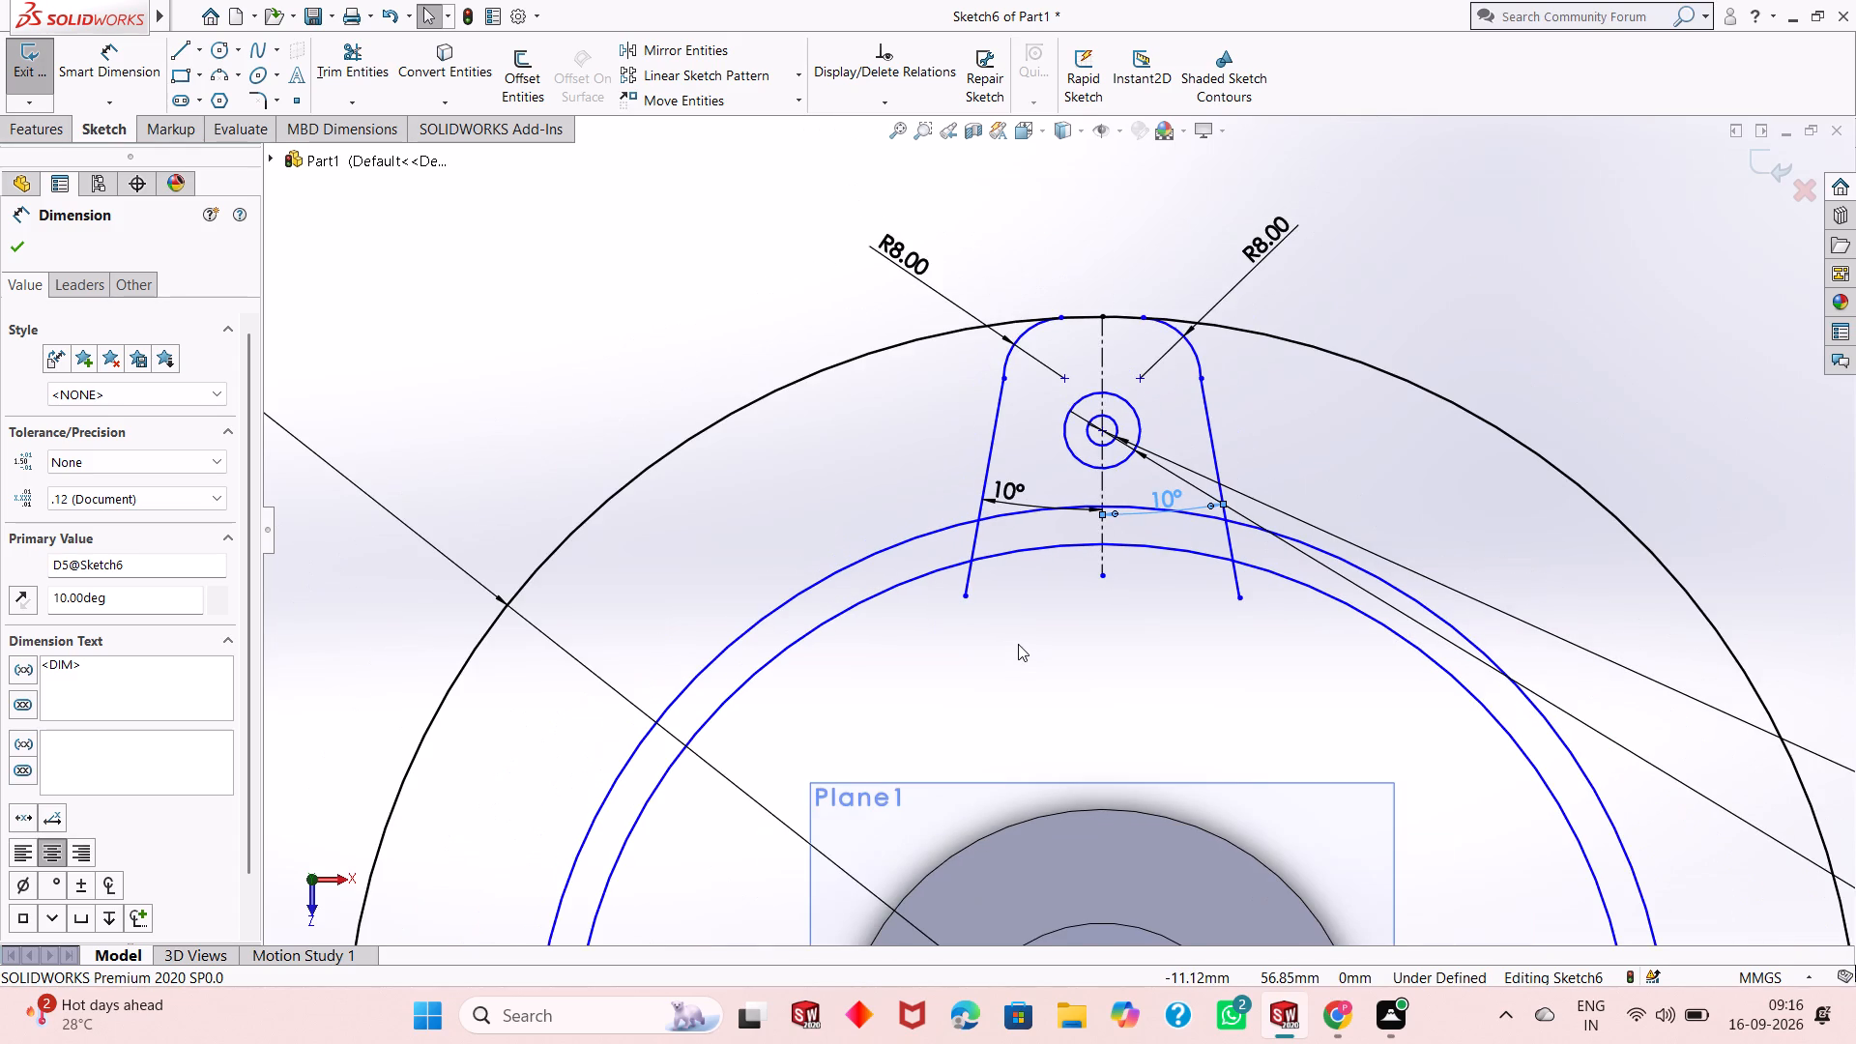
scroll(1014, 651, "up", 2)
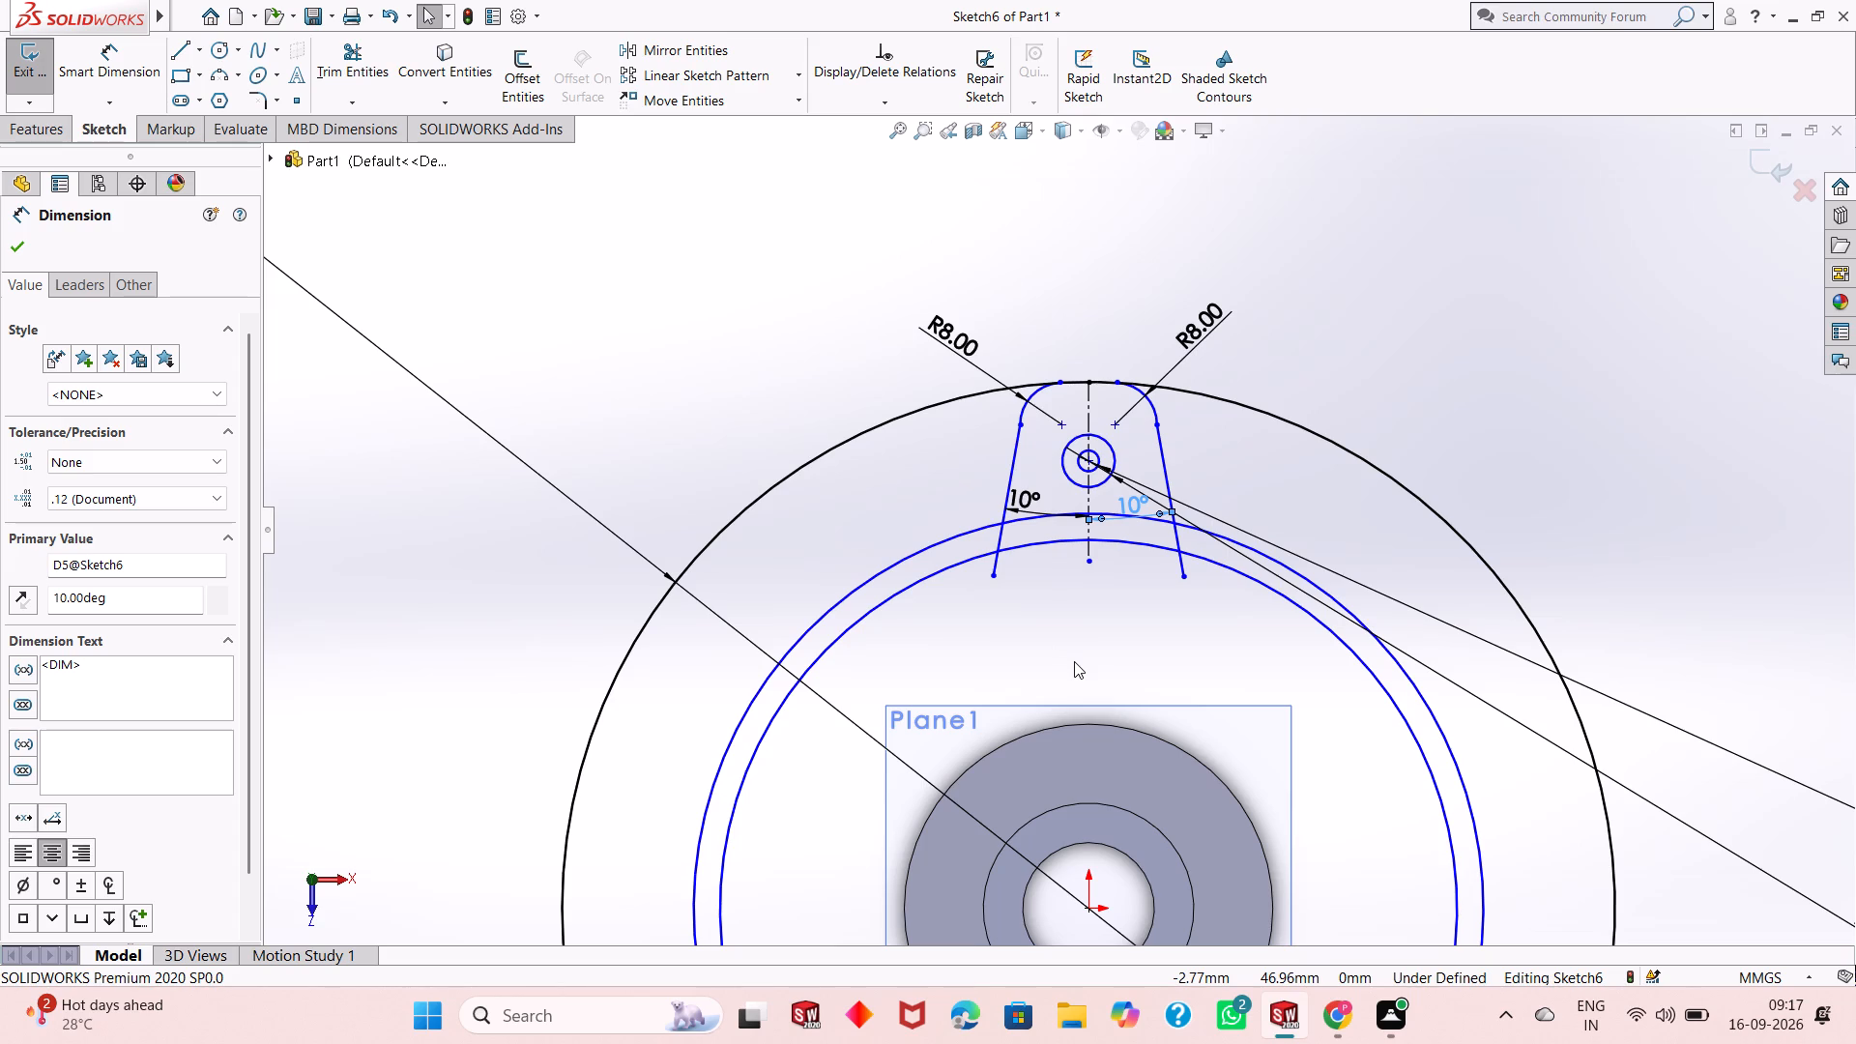
left_click(170, 46)
left_click(997, 551)
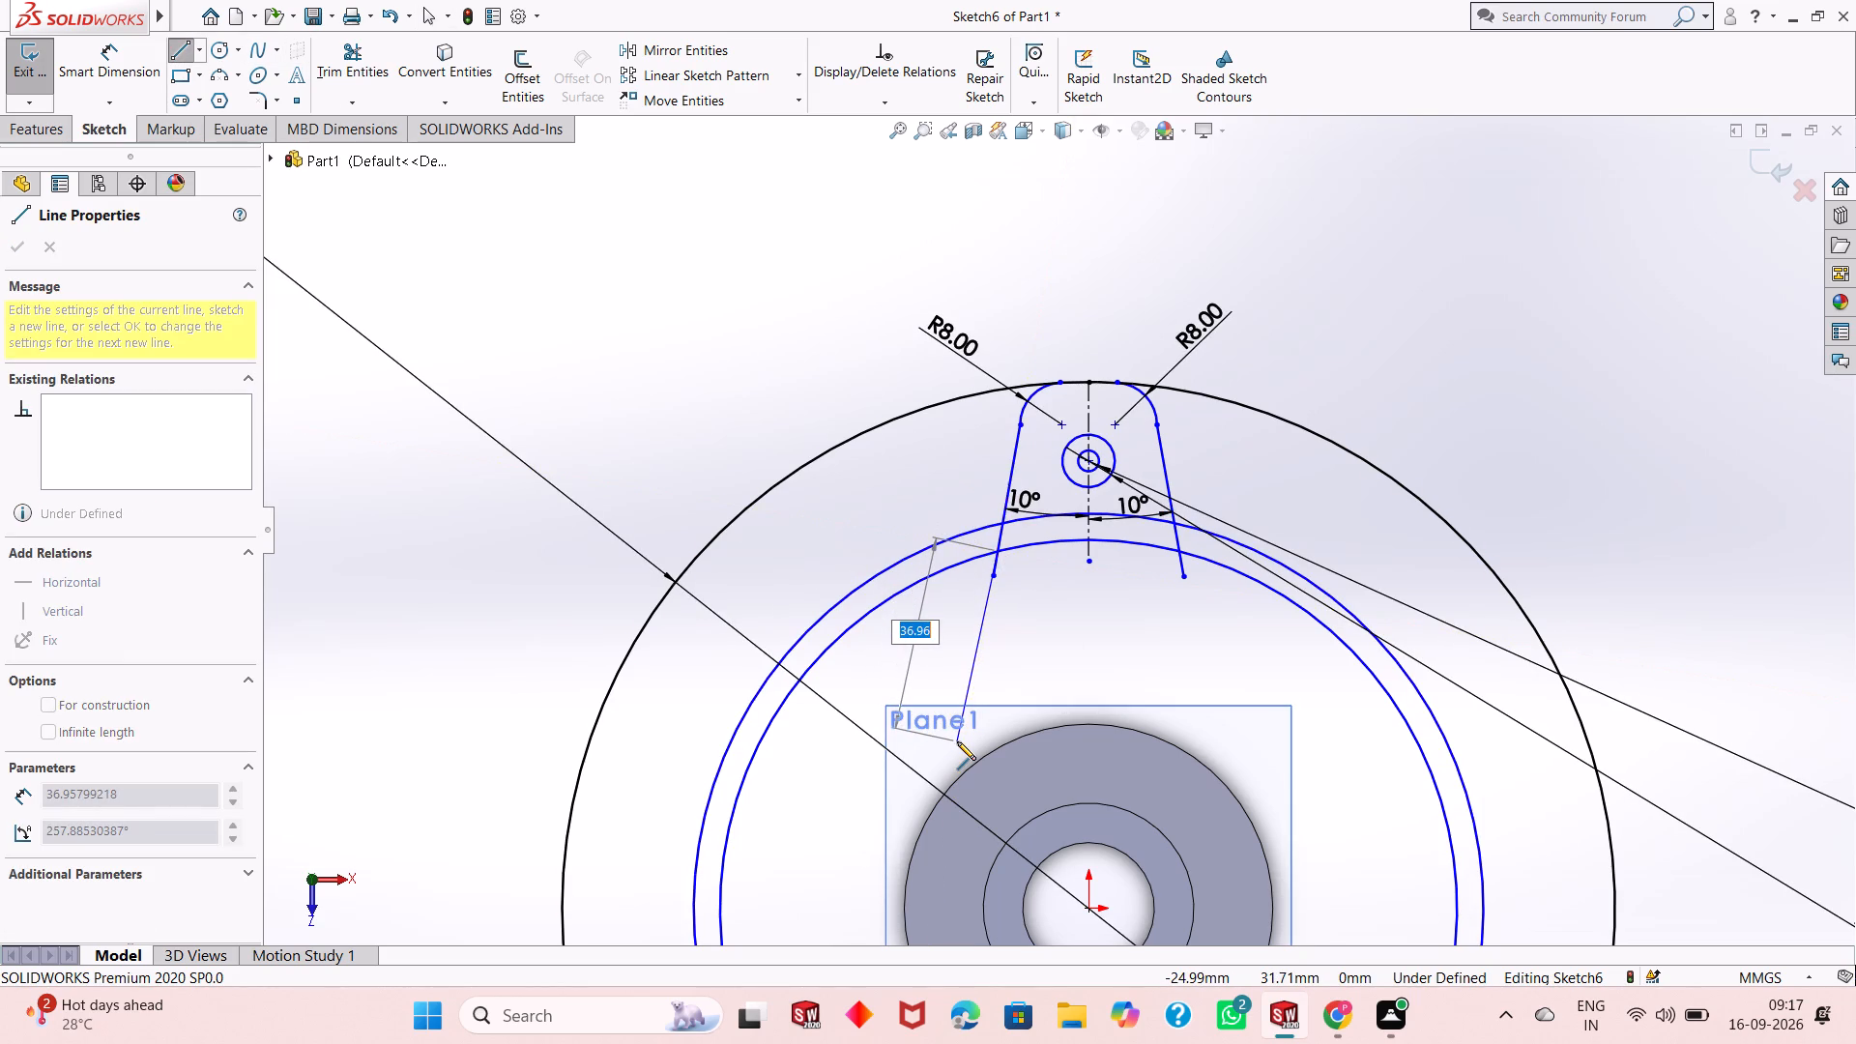
left_click(950, 814)
right_click(1045, 706)
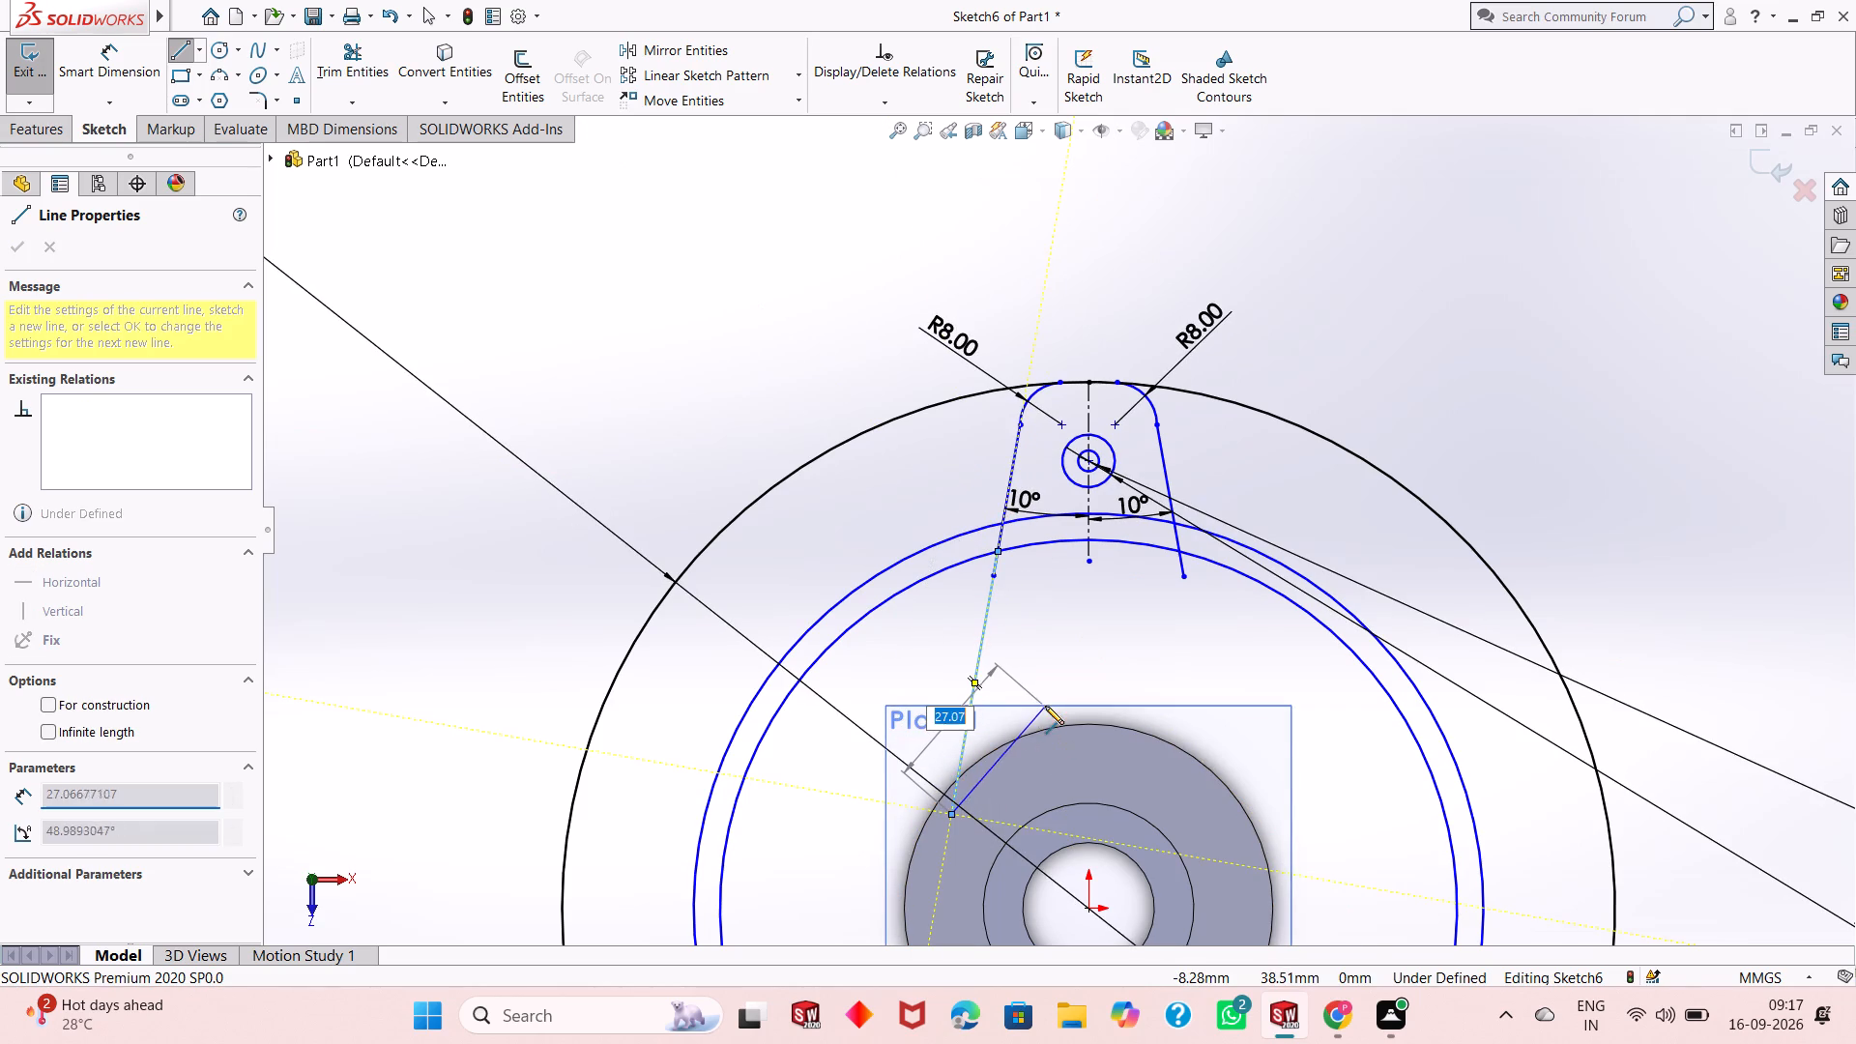
left_click(1108, 720)
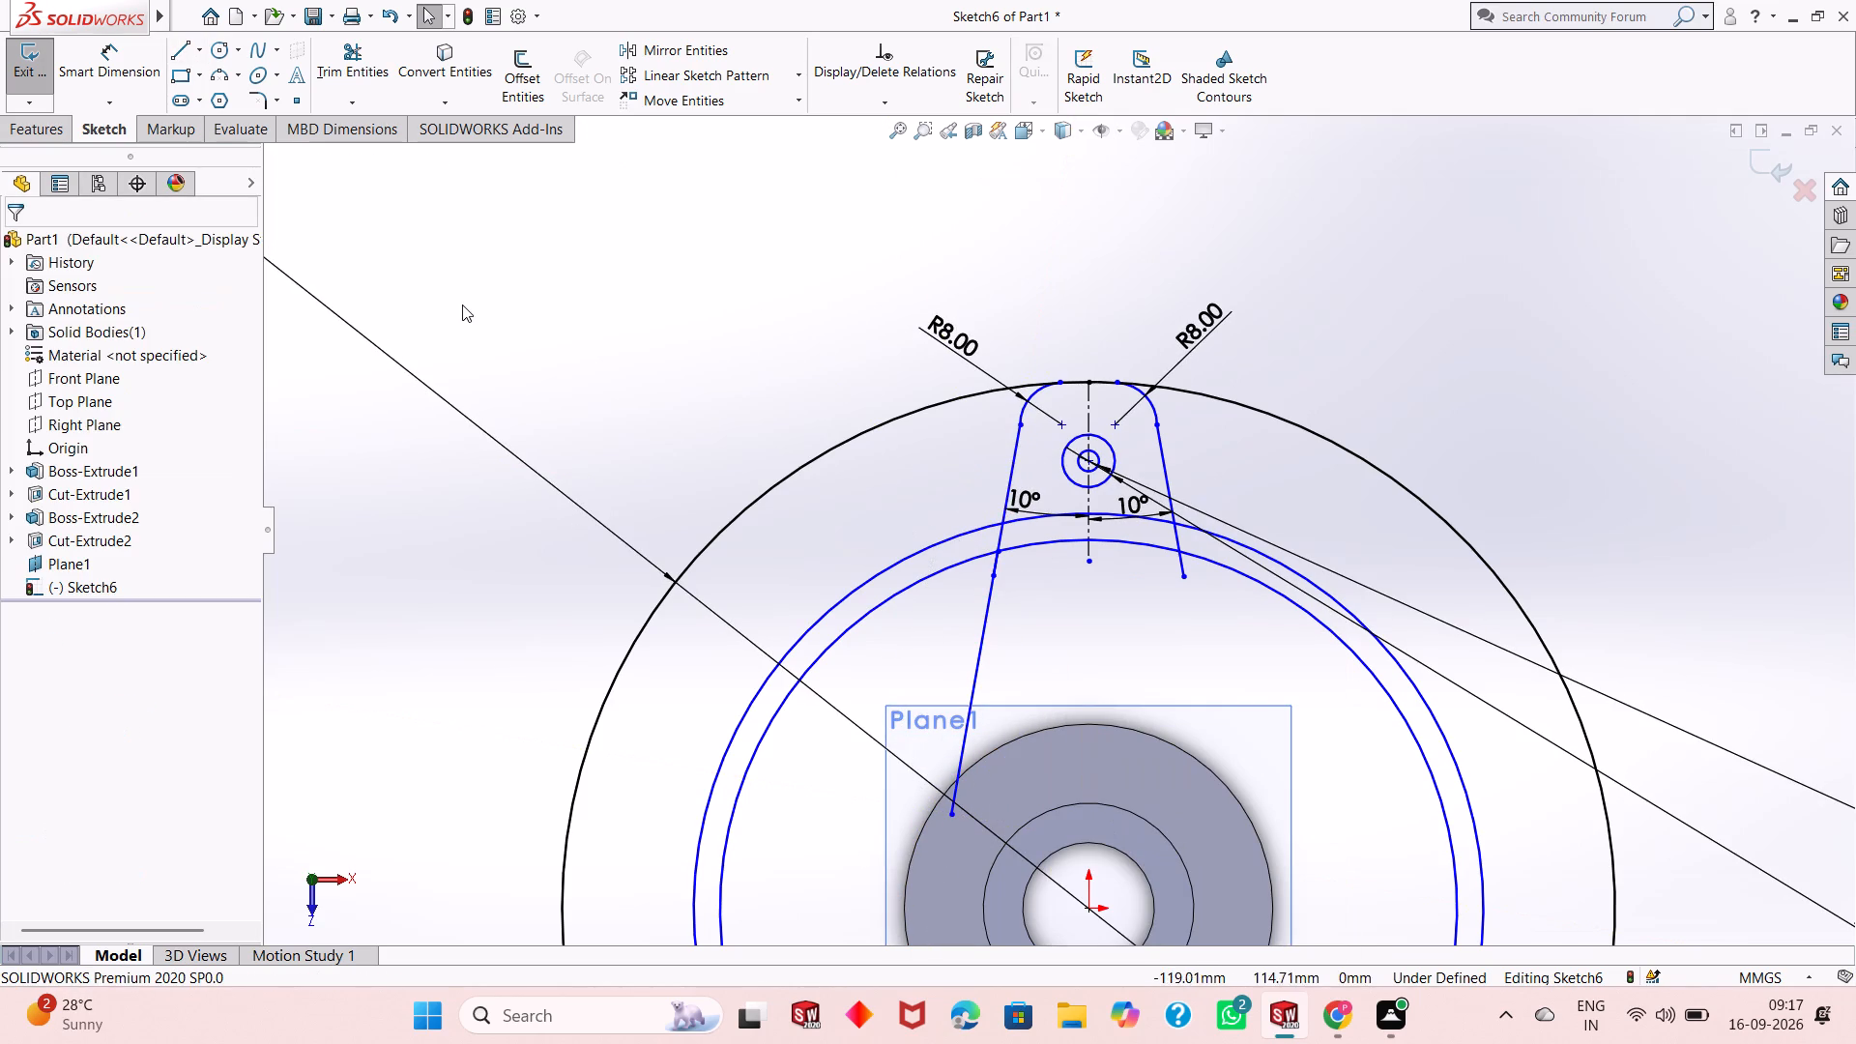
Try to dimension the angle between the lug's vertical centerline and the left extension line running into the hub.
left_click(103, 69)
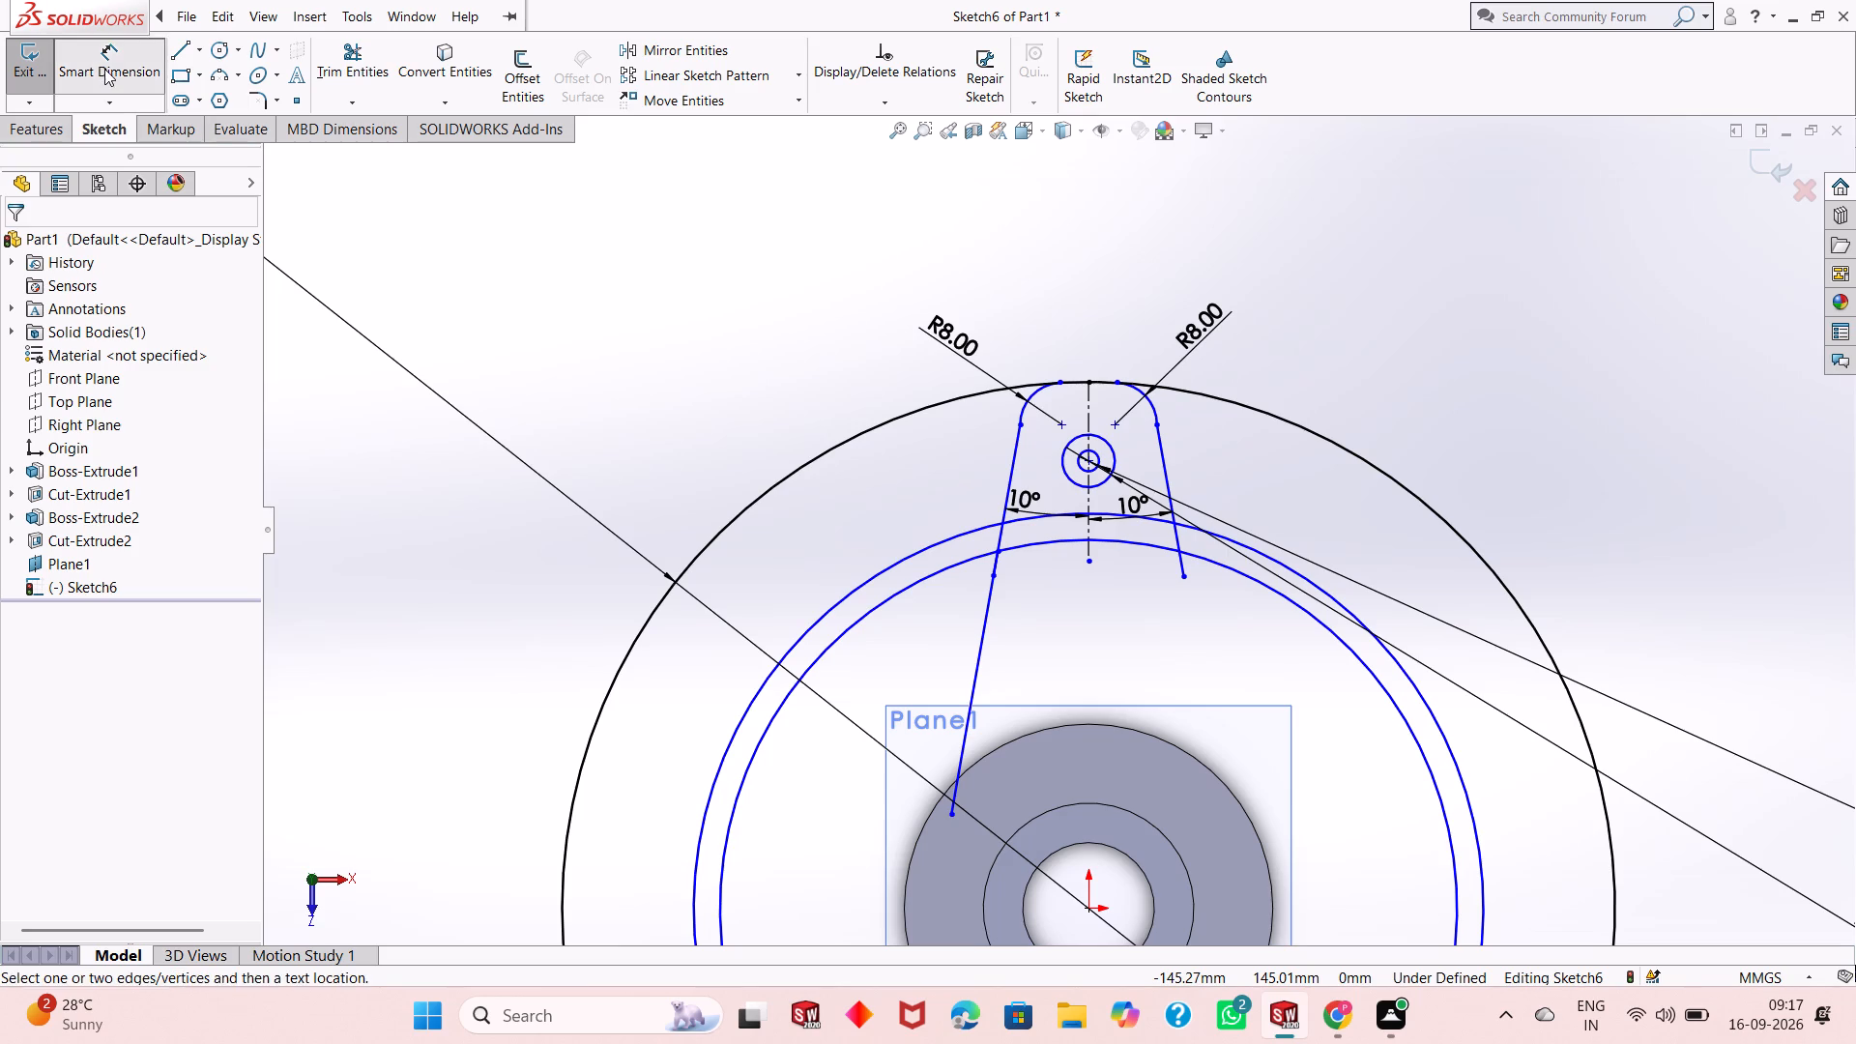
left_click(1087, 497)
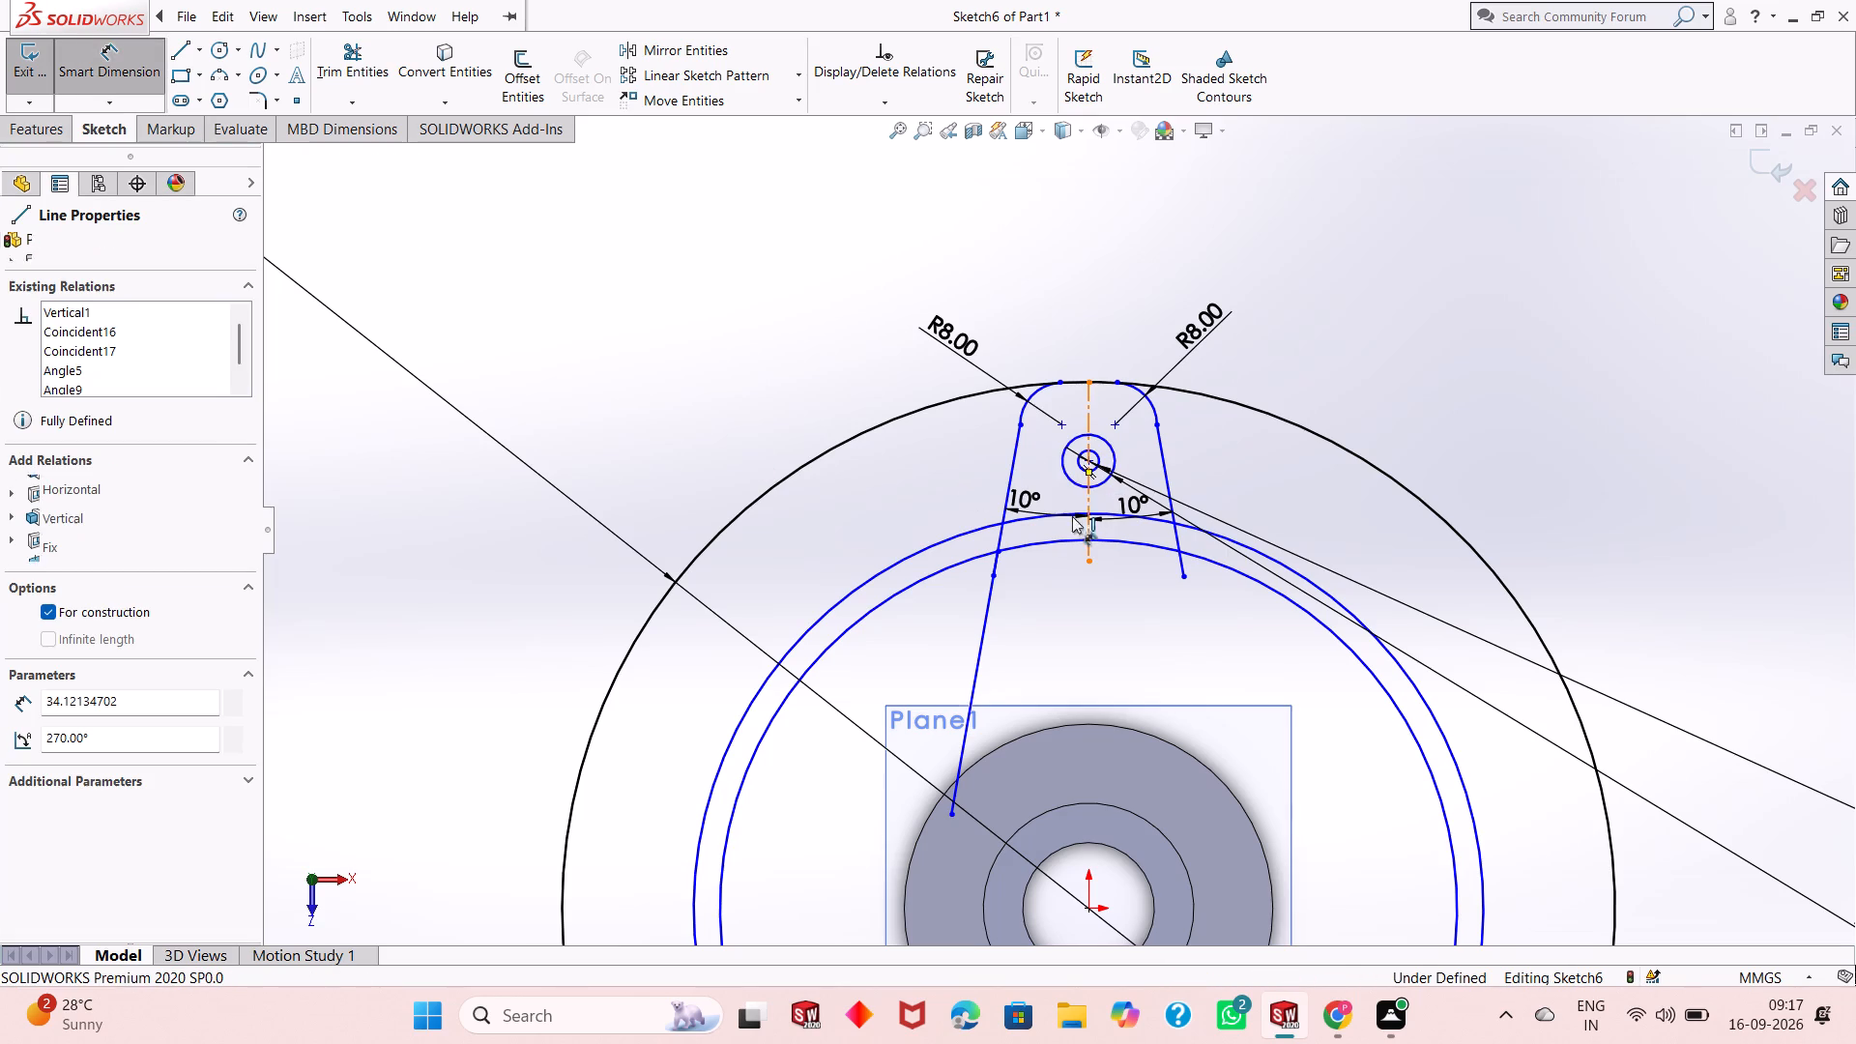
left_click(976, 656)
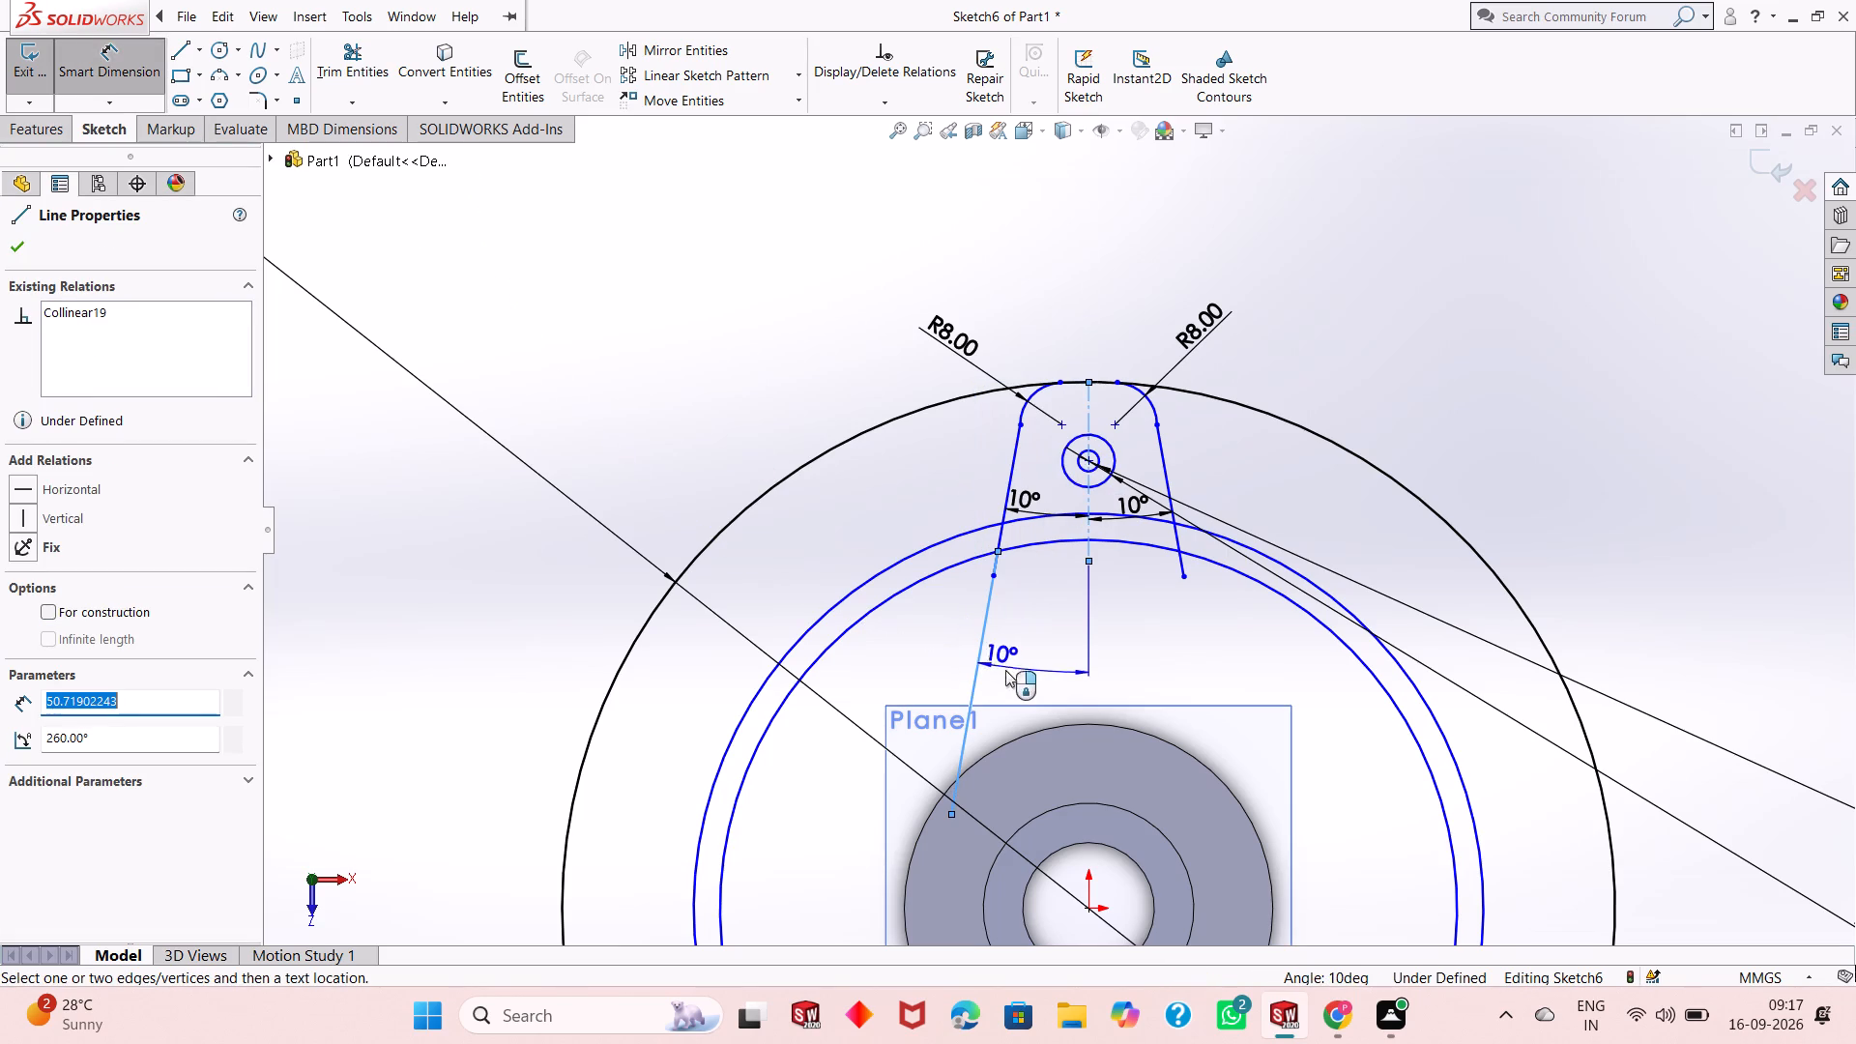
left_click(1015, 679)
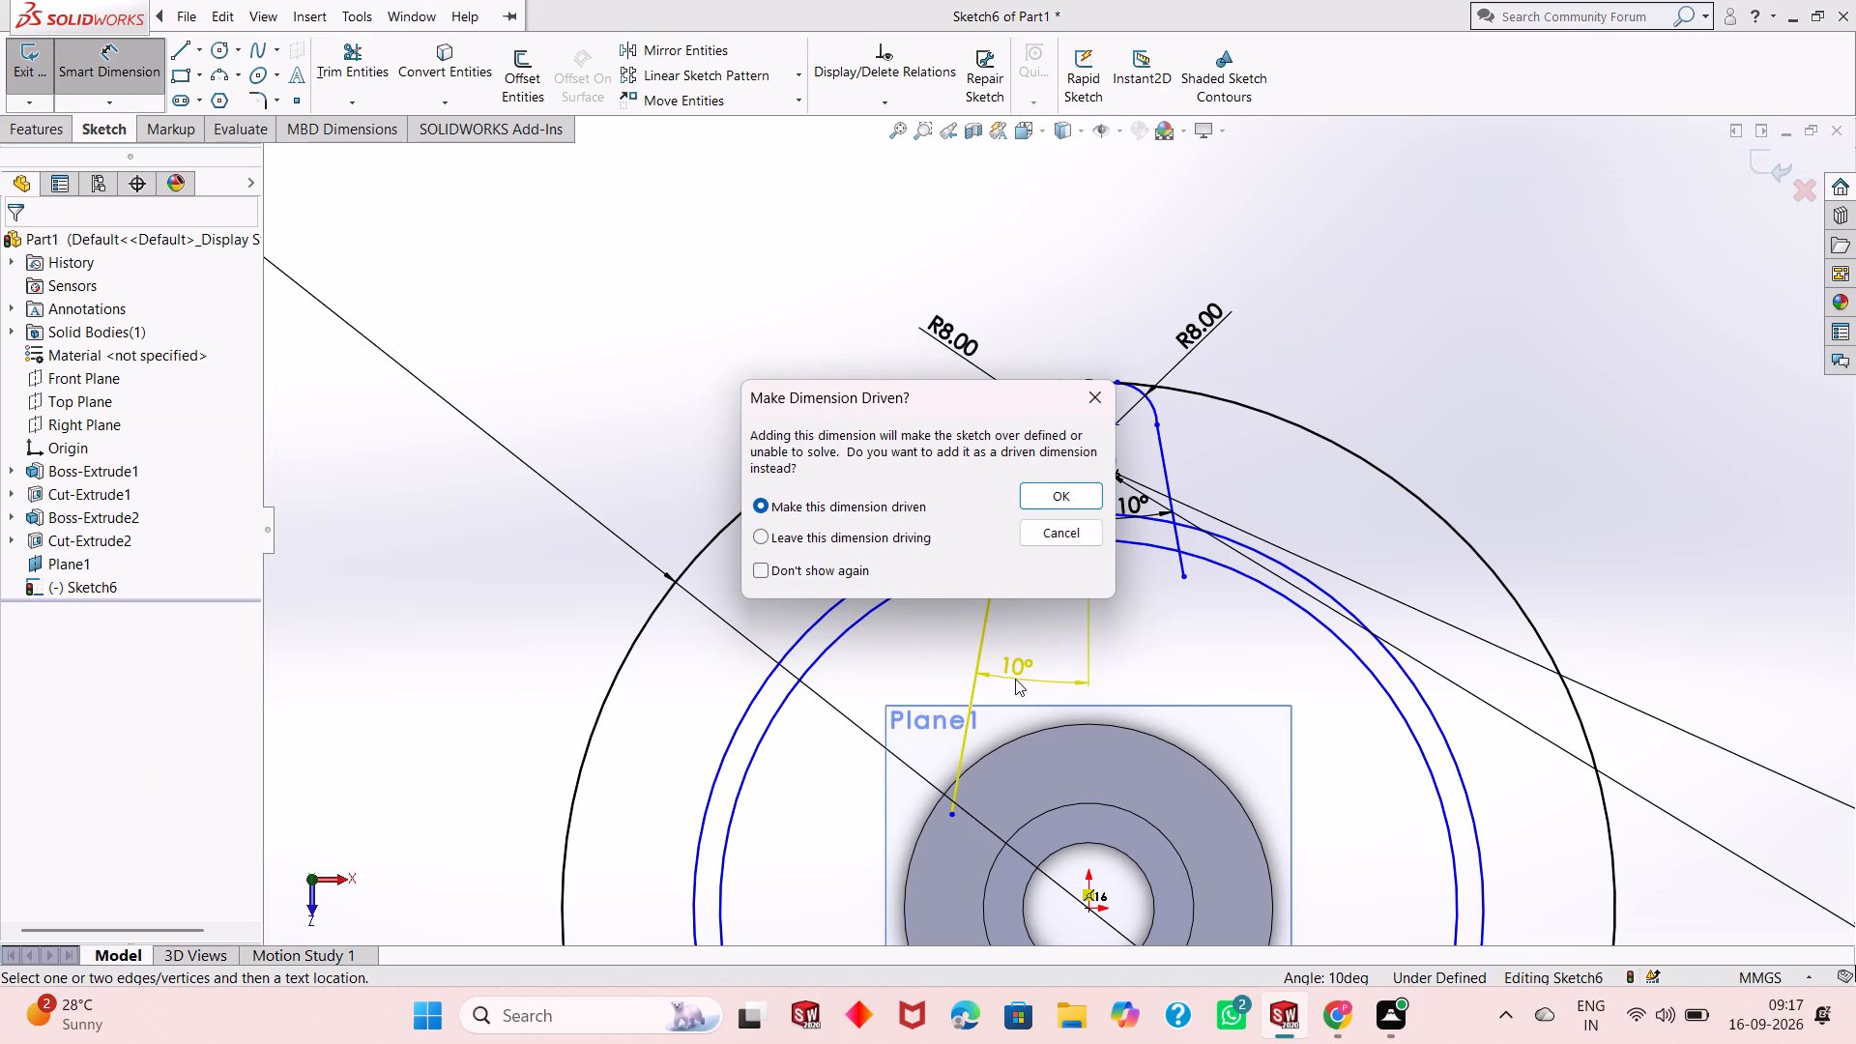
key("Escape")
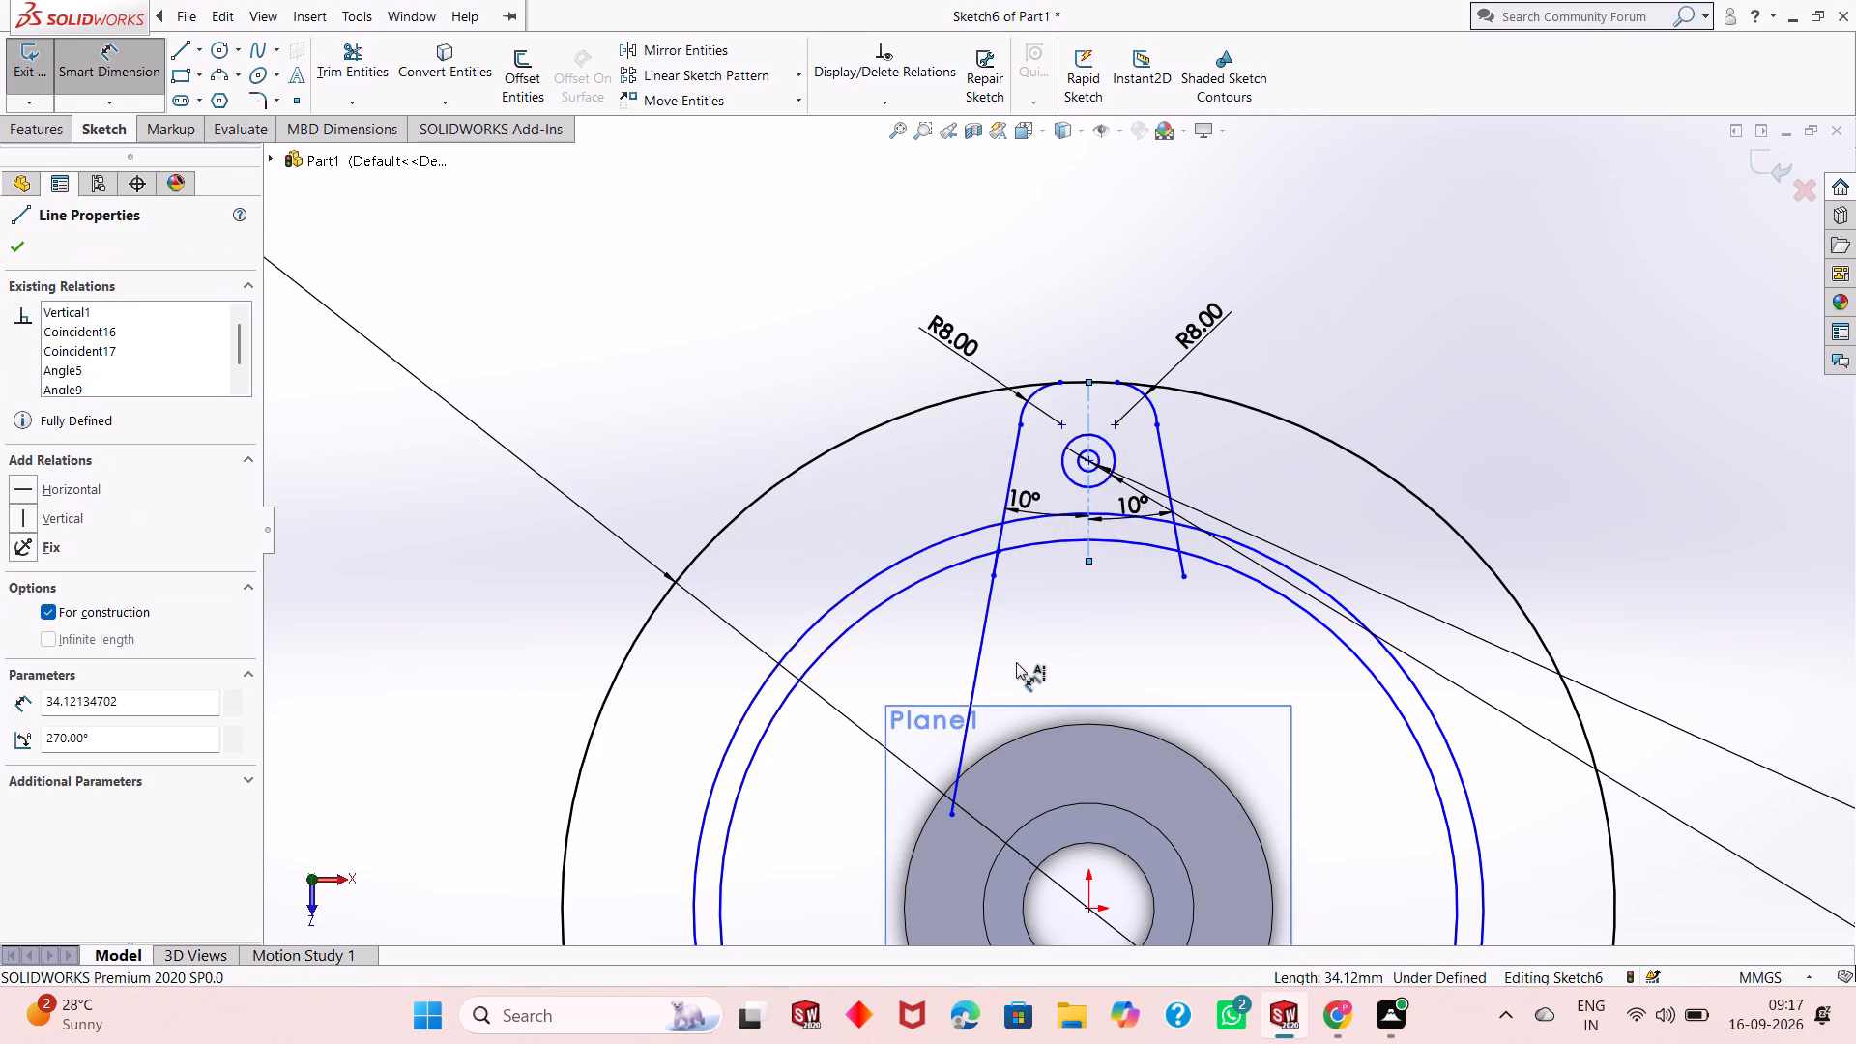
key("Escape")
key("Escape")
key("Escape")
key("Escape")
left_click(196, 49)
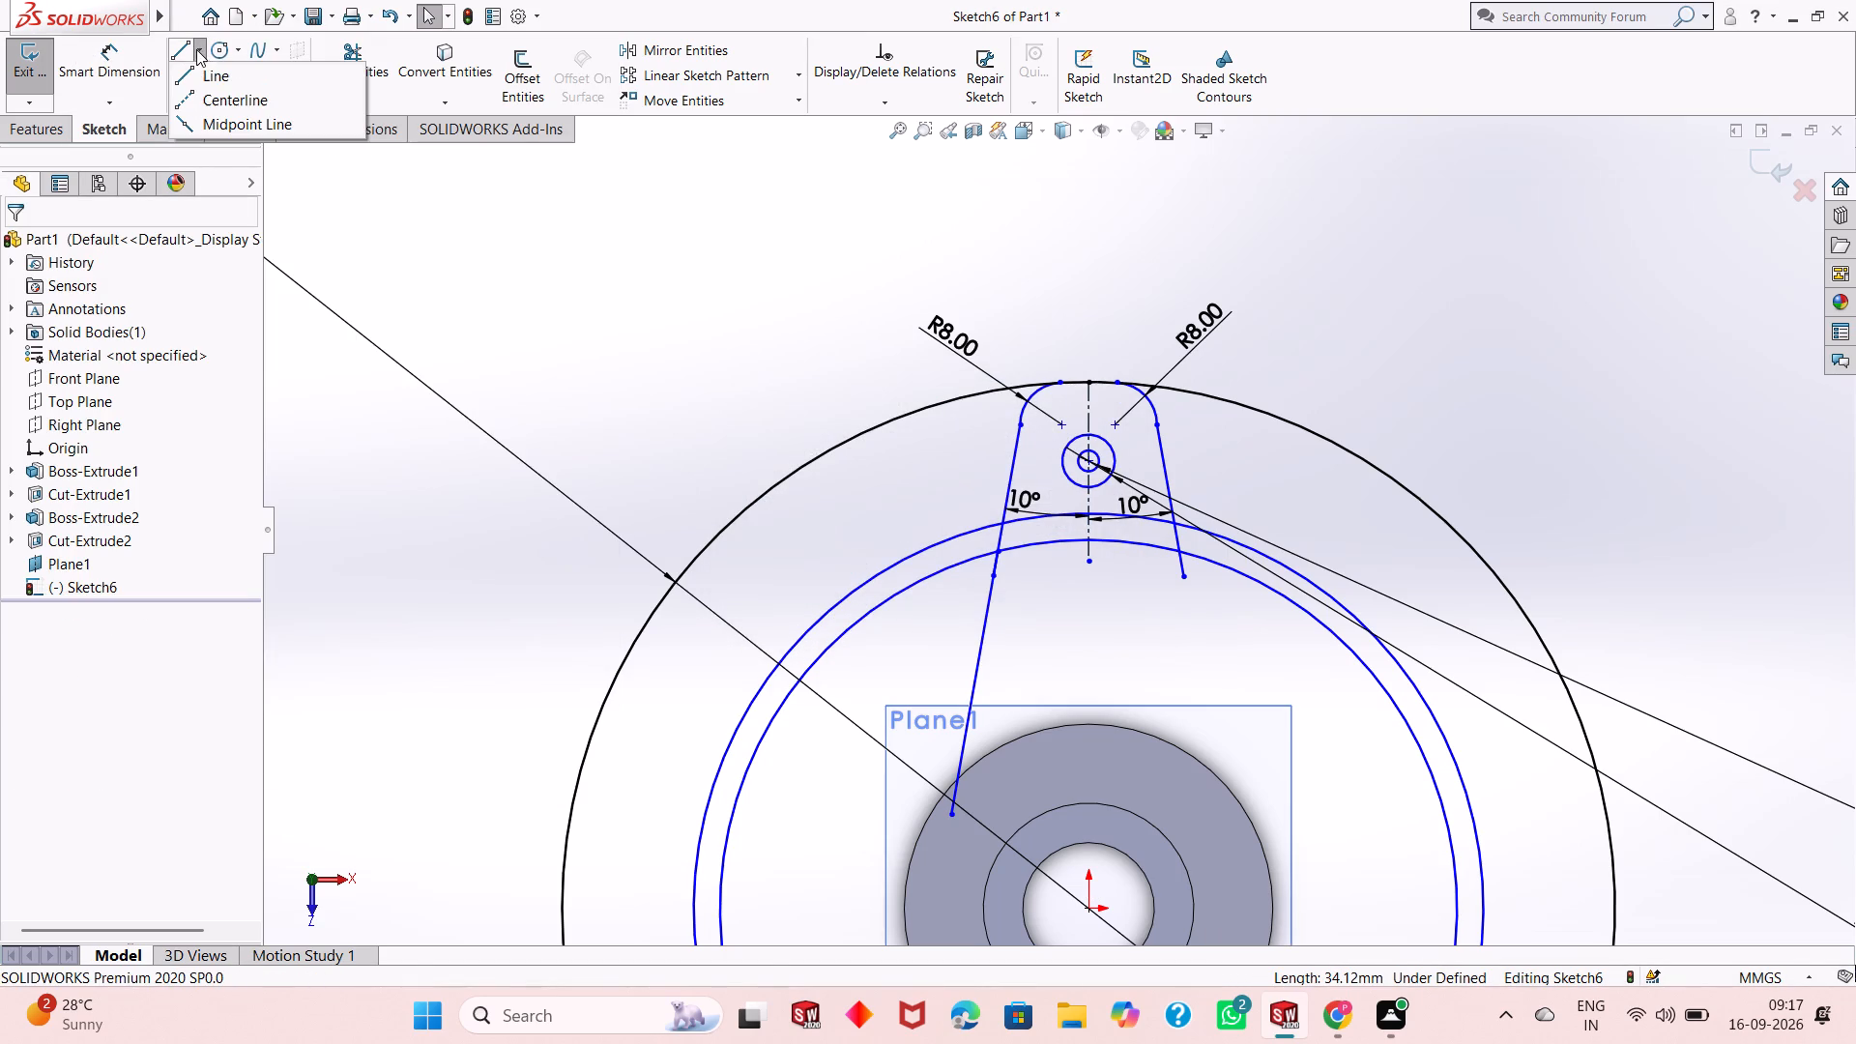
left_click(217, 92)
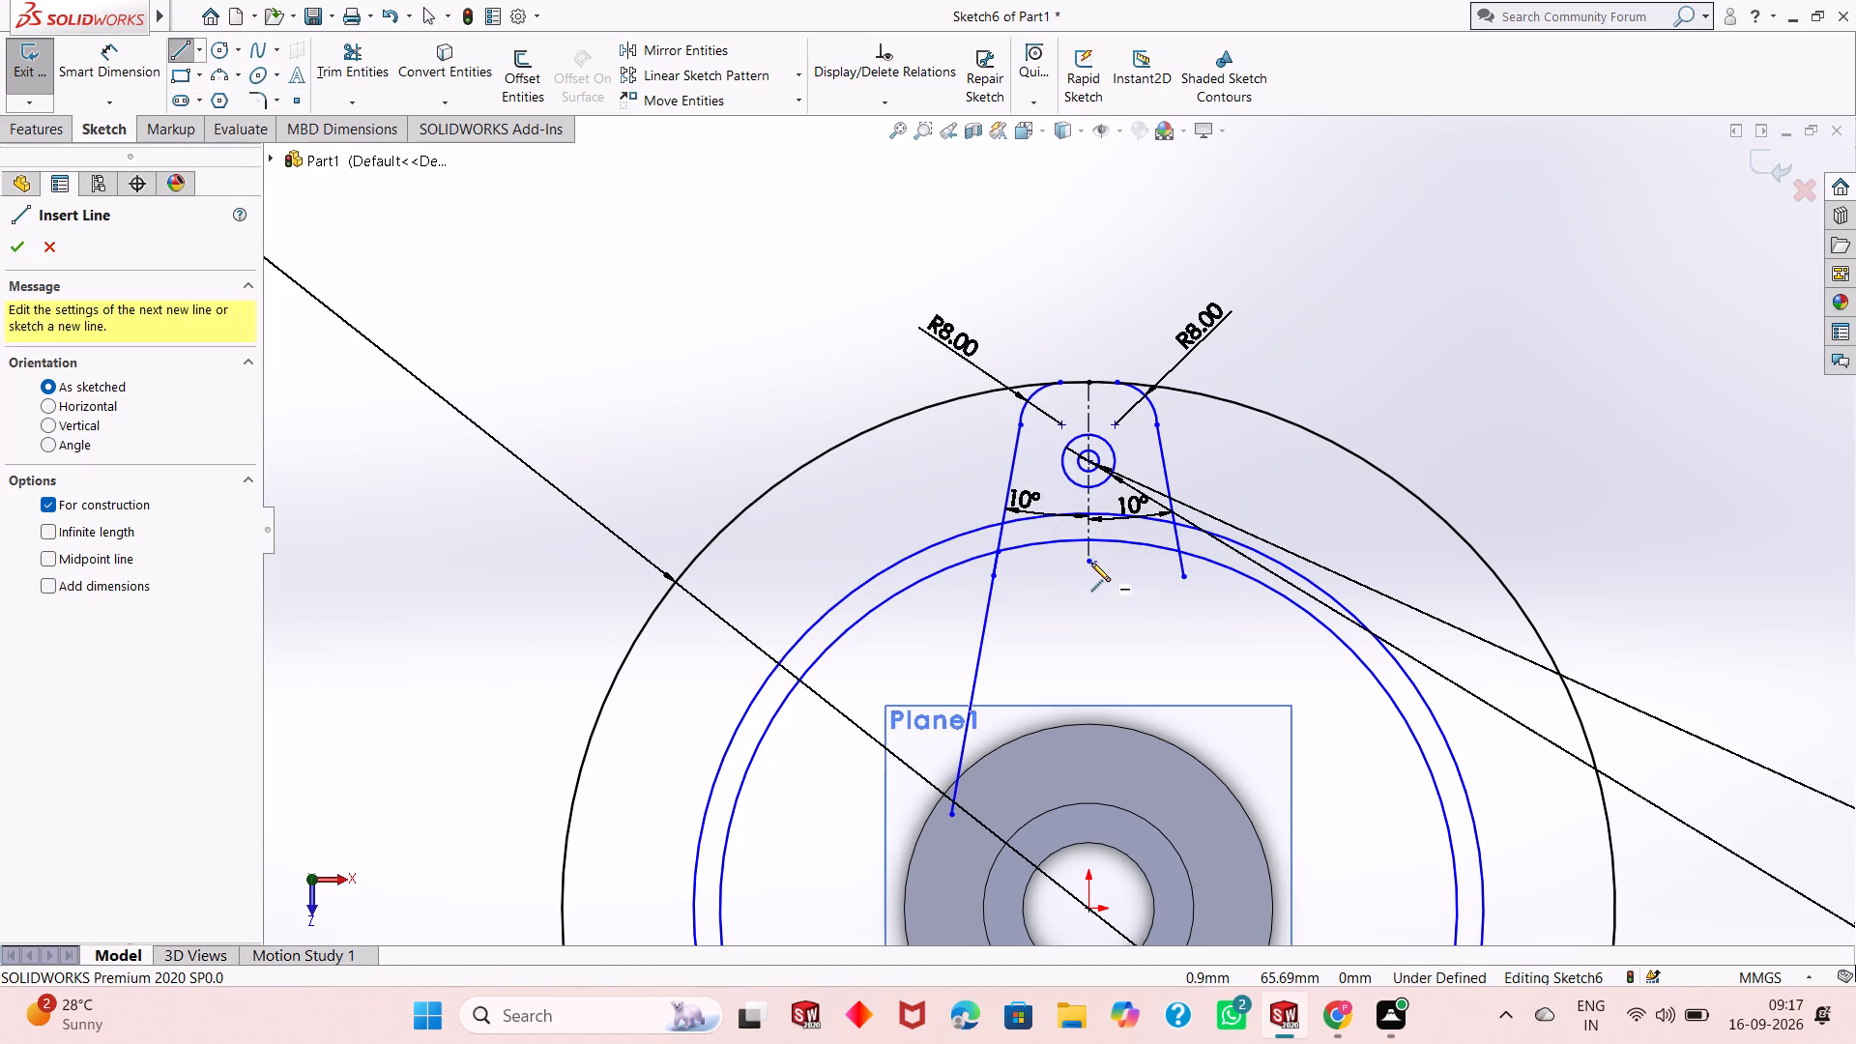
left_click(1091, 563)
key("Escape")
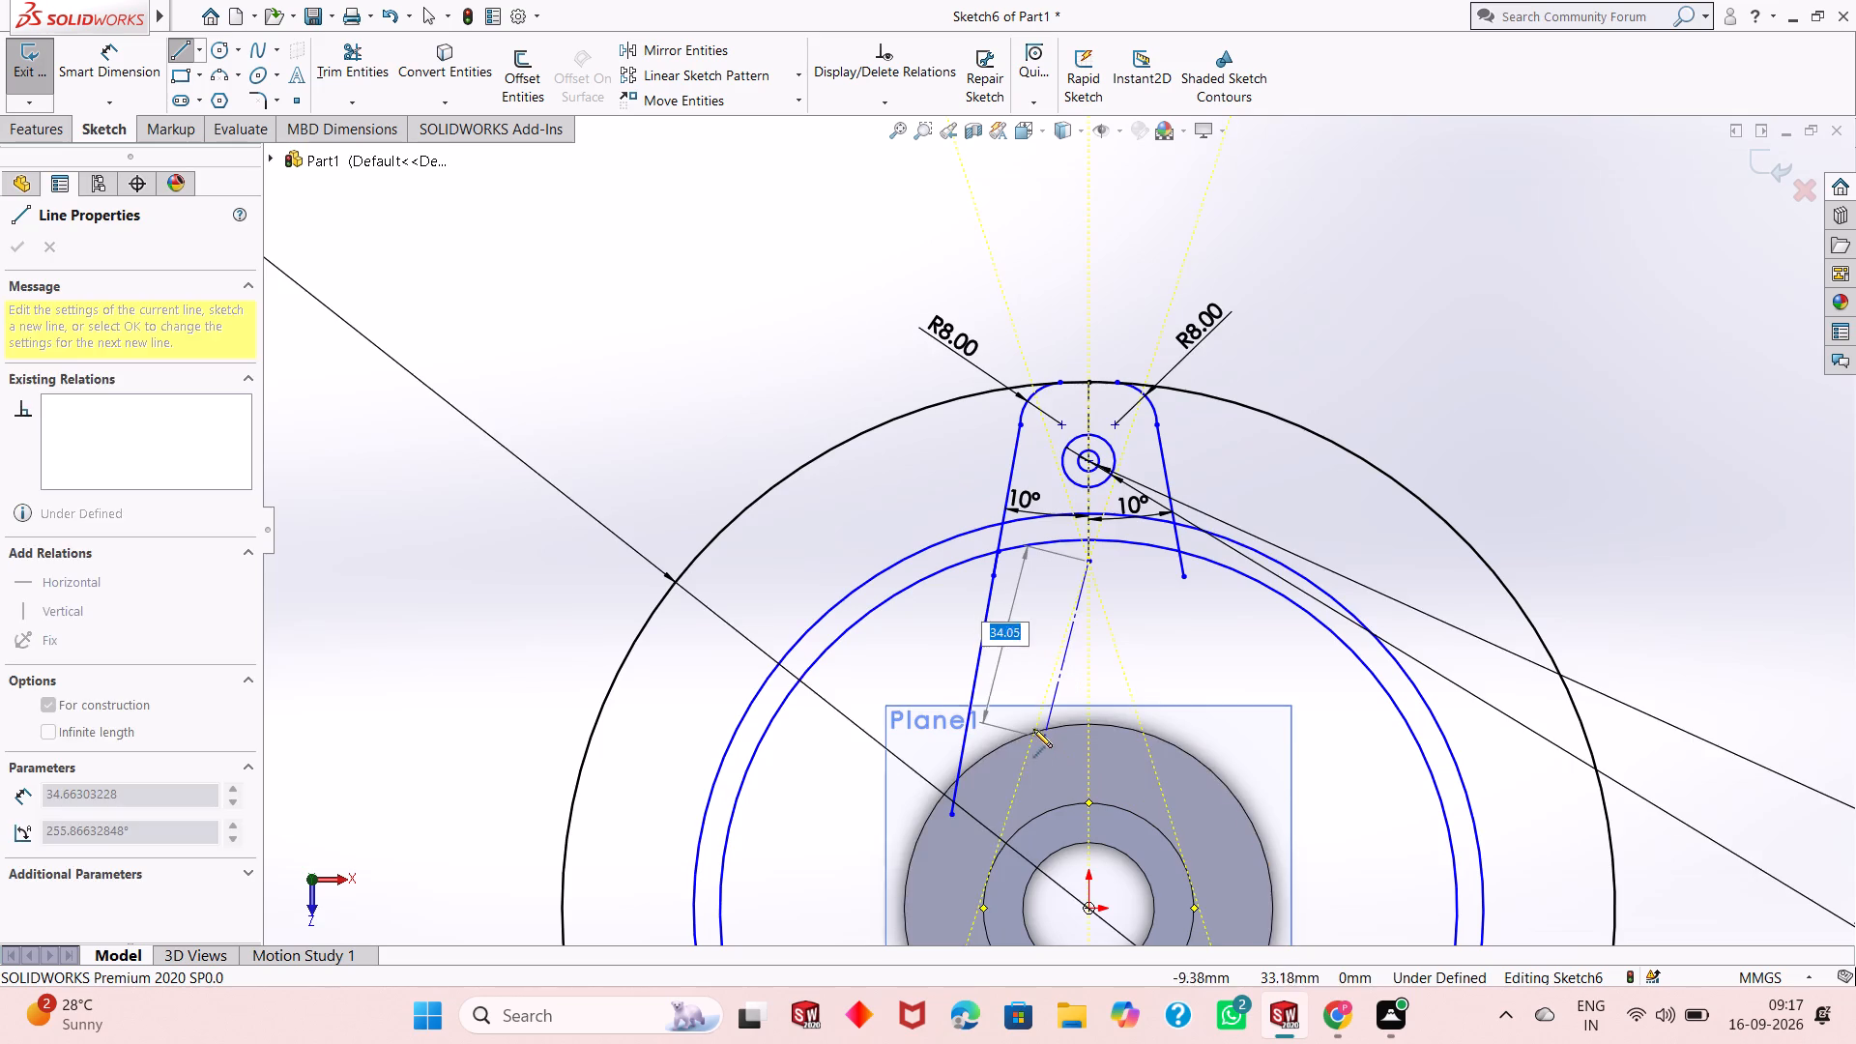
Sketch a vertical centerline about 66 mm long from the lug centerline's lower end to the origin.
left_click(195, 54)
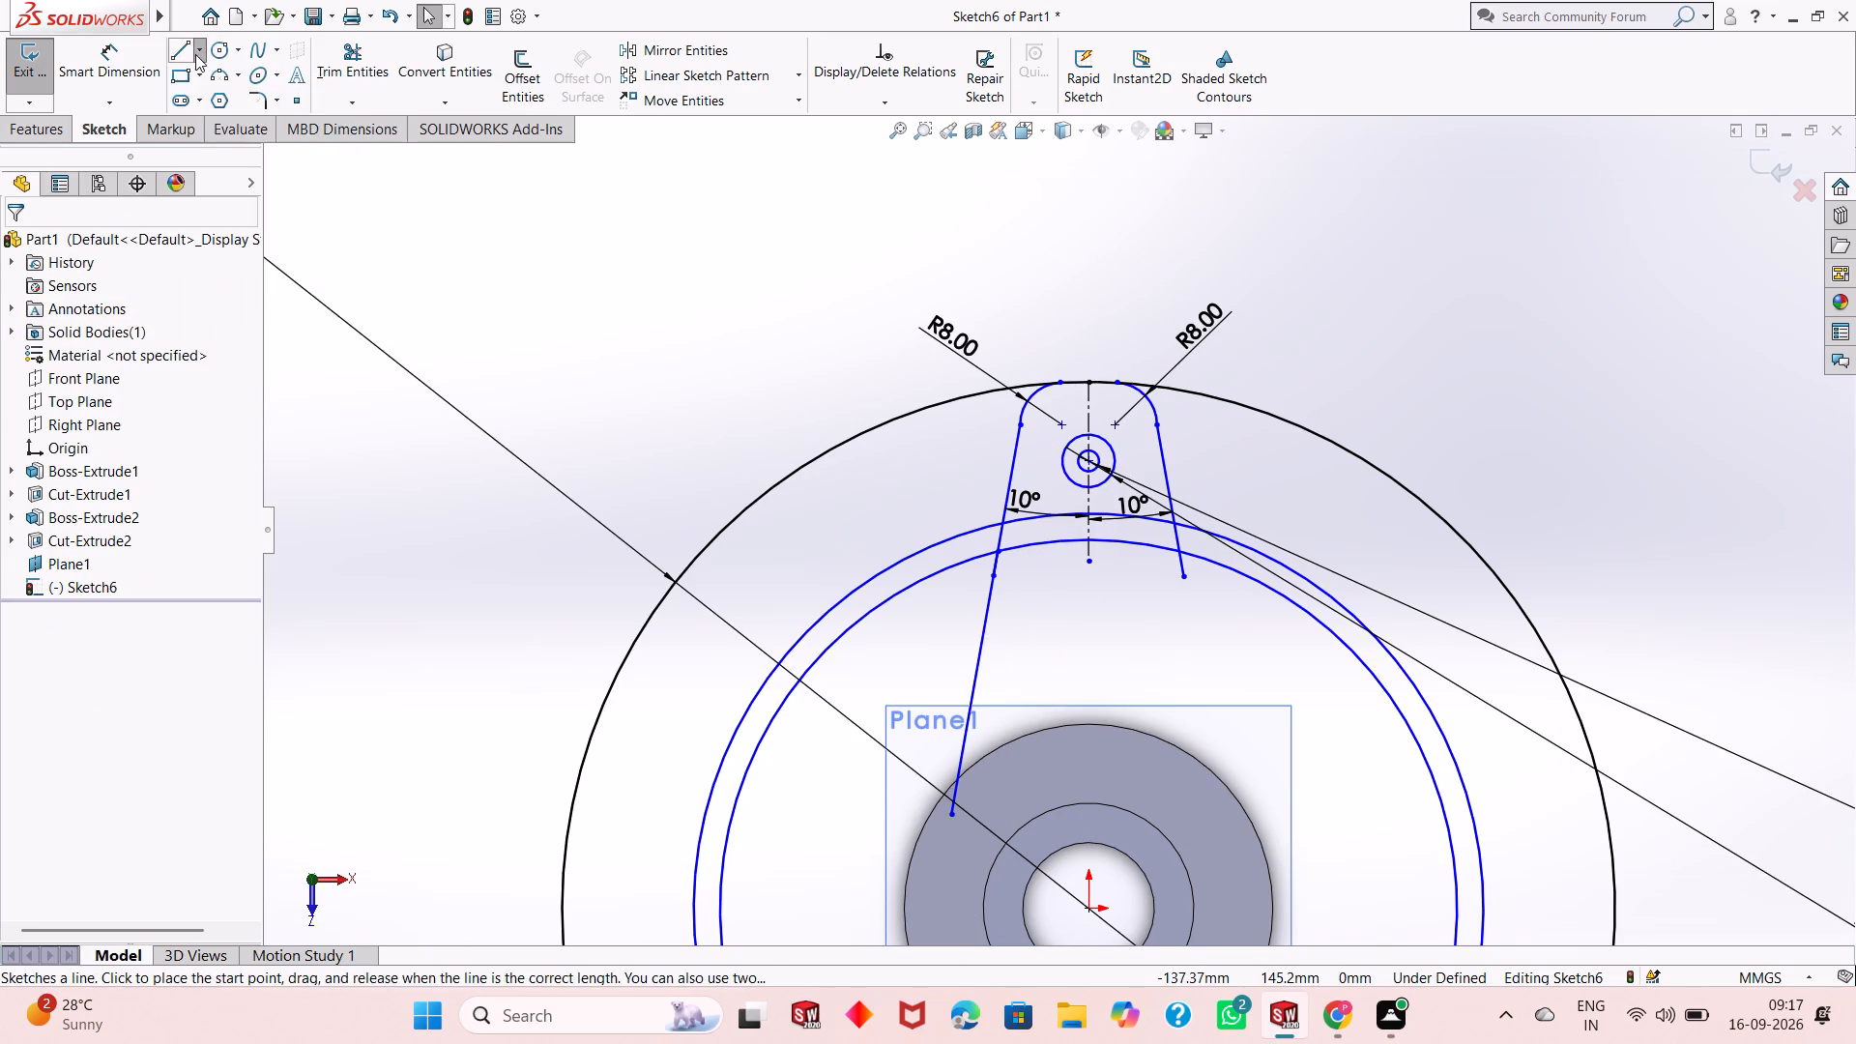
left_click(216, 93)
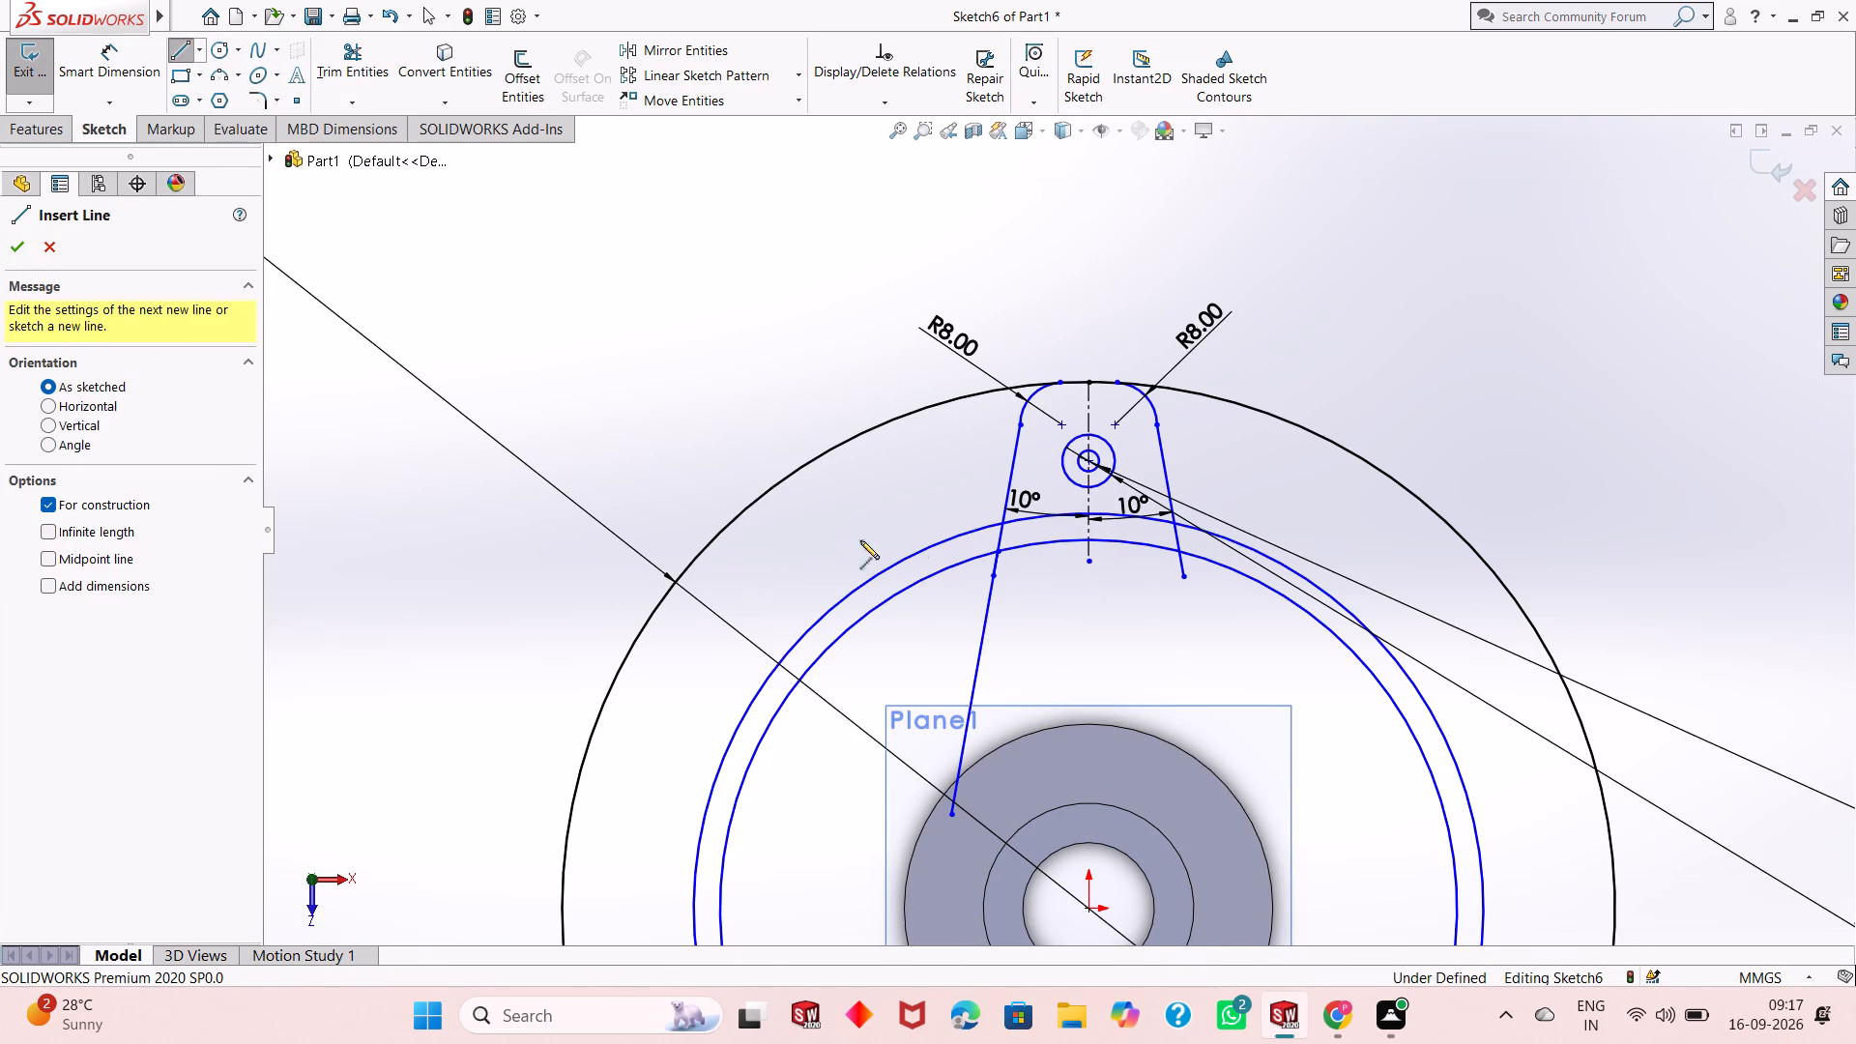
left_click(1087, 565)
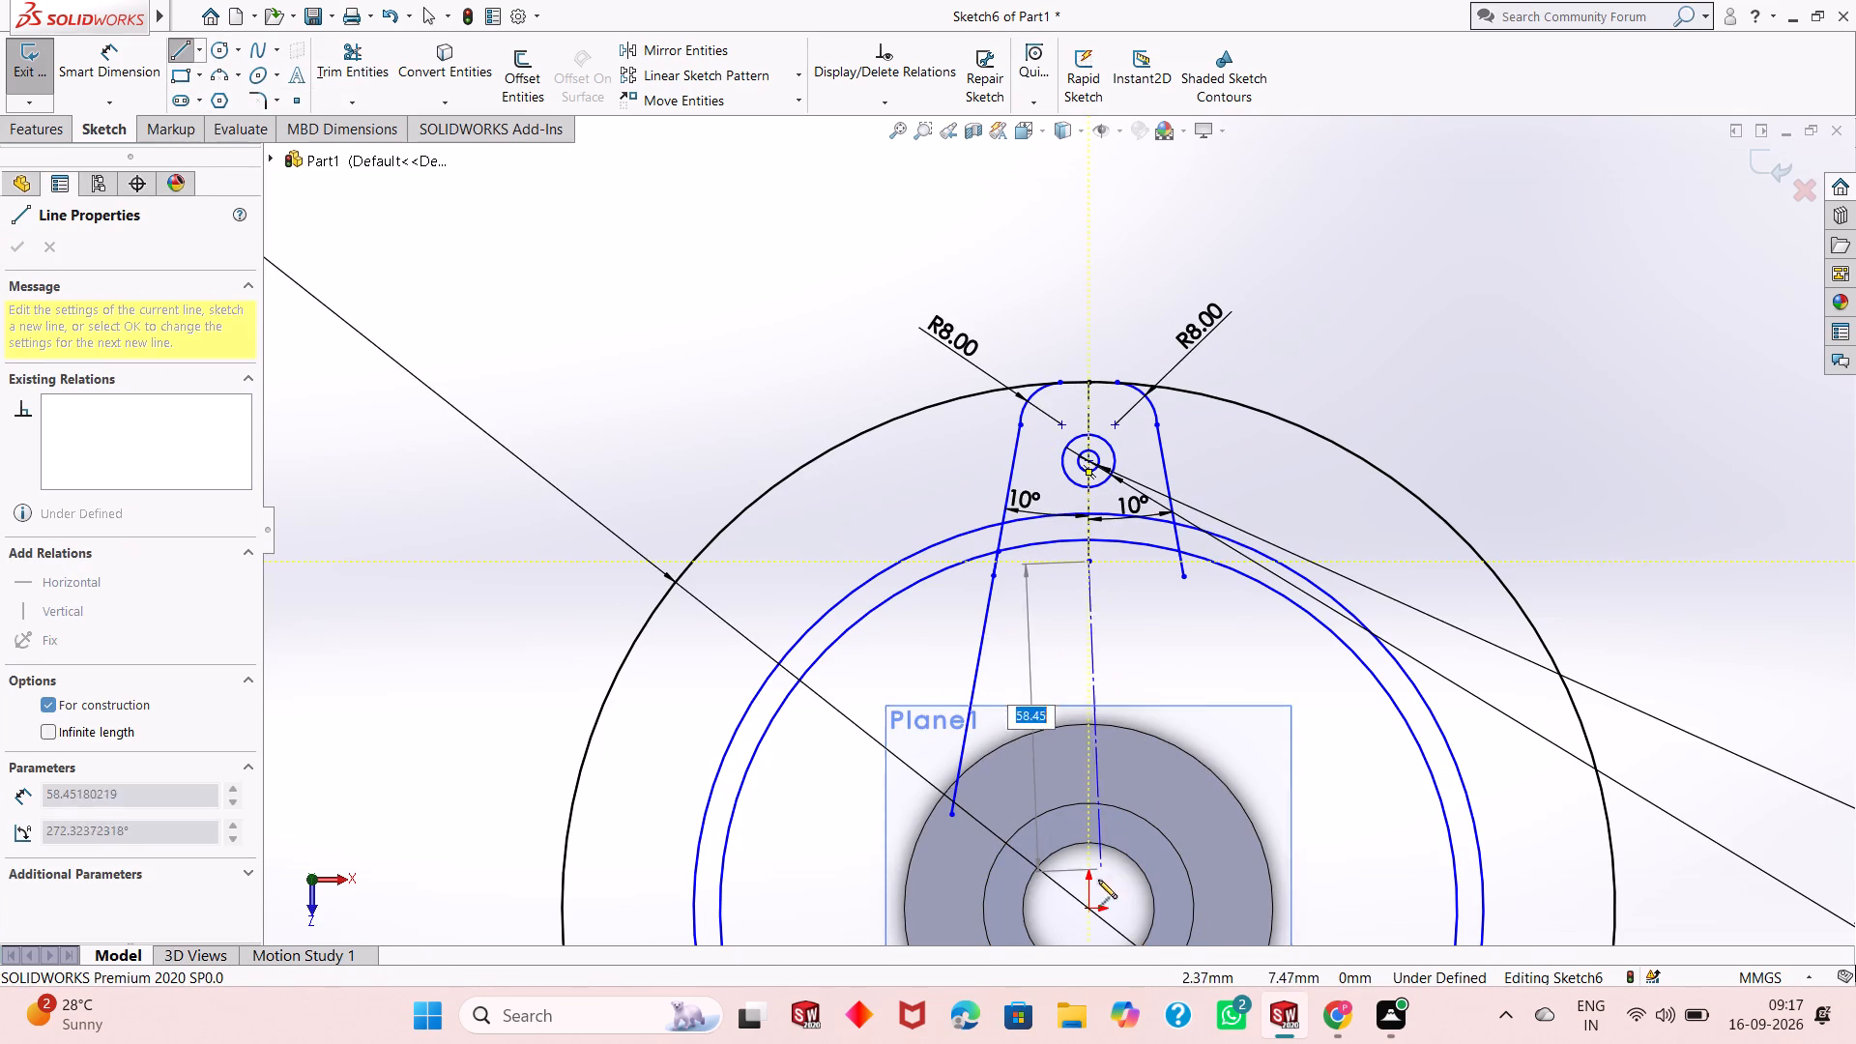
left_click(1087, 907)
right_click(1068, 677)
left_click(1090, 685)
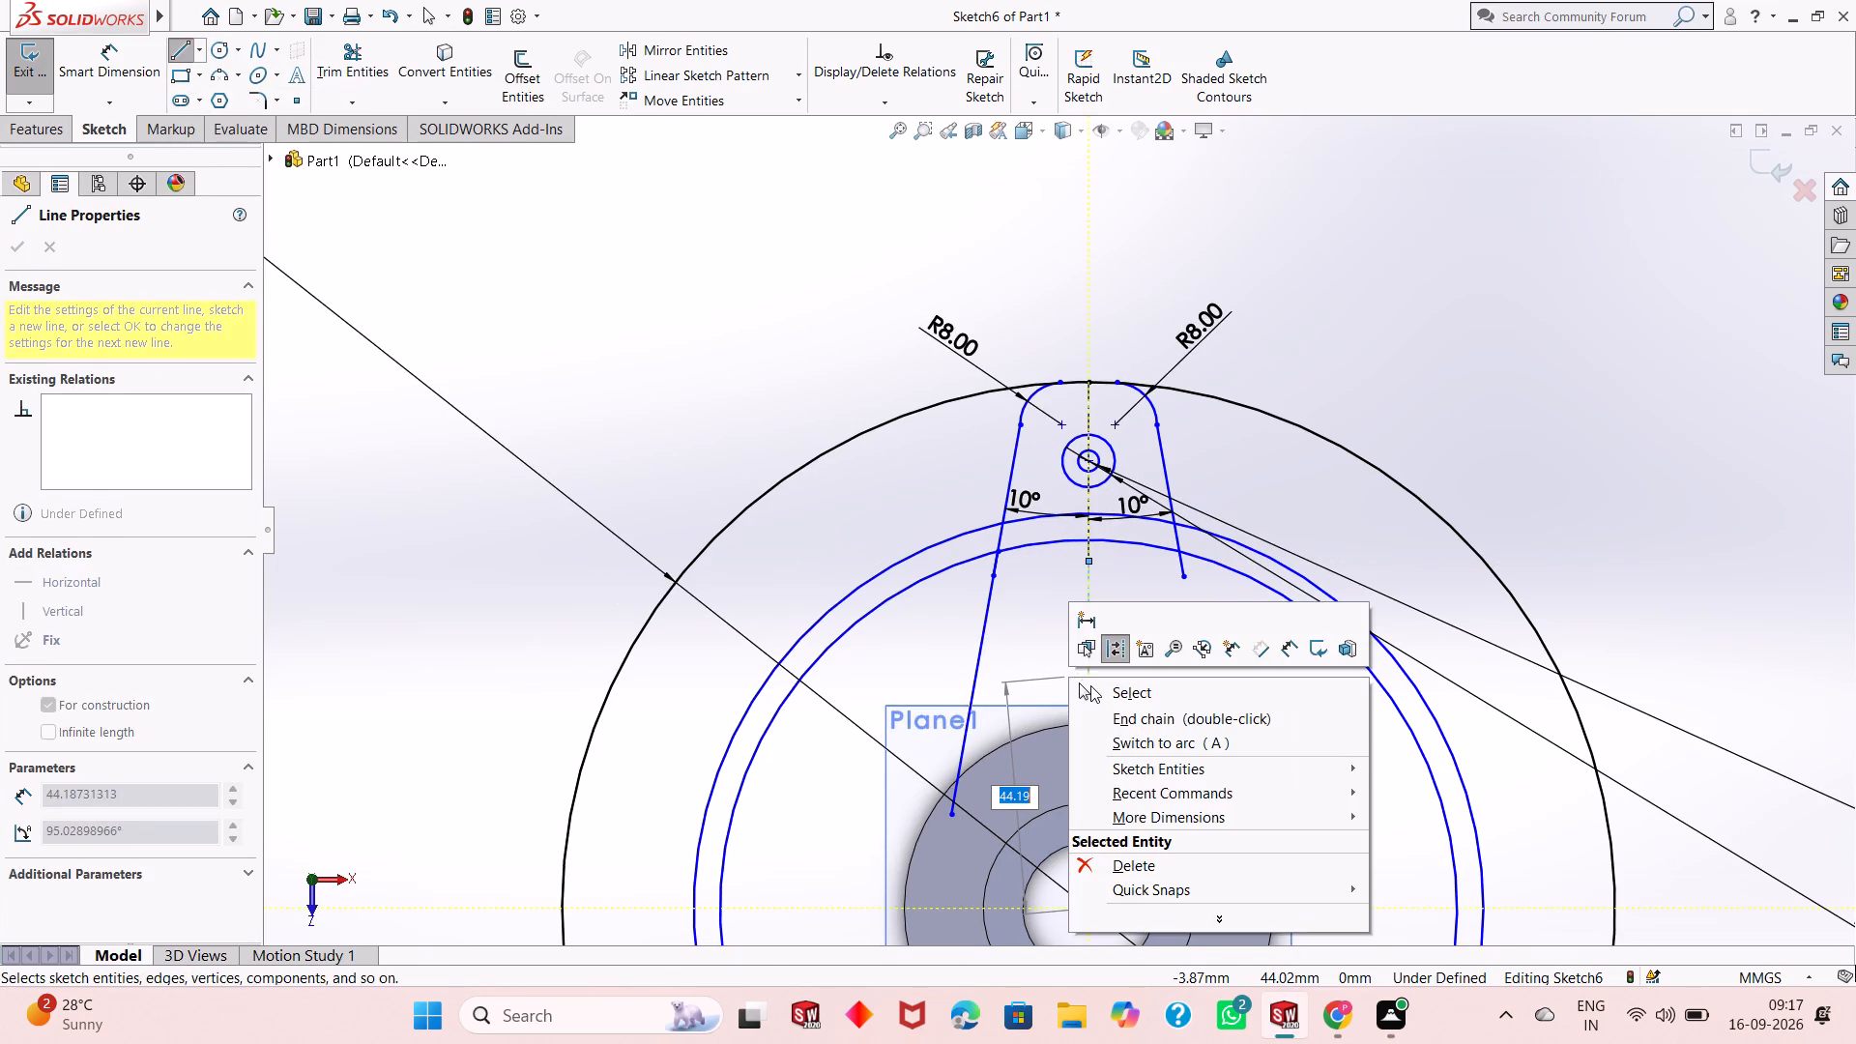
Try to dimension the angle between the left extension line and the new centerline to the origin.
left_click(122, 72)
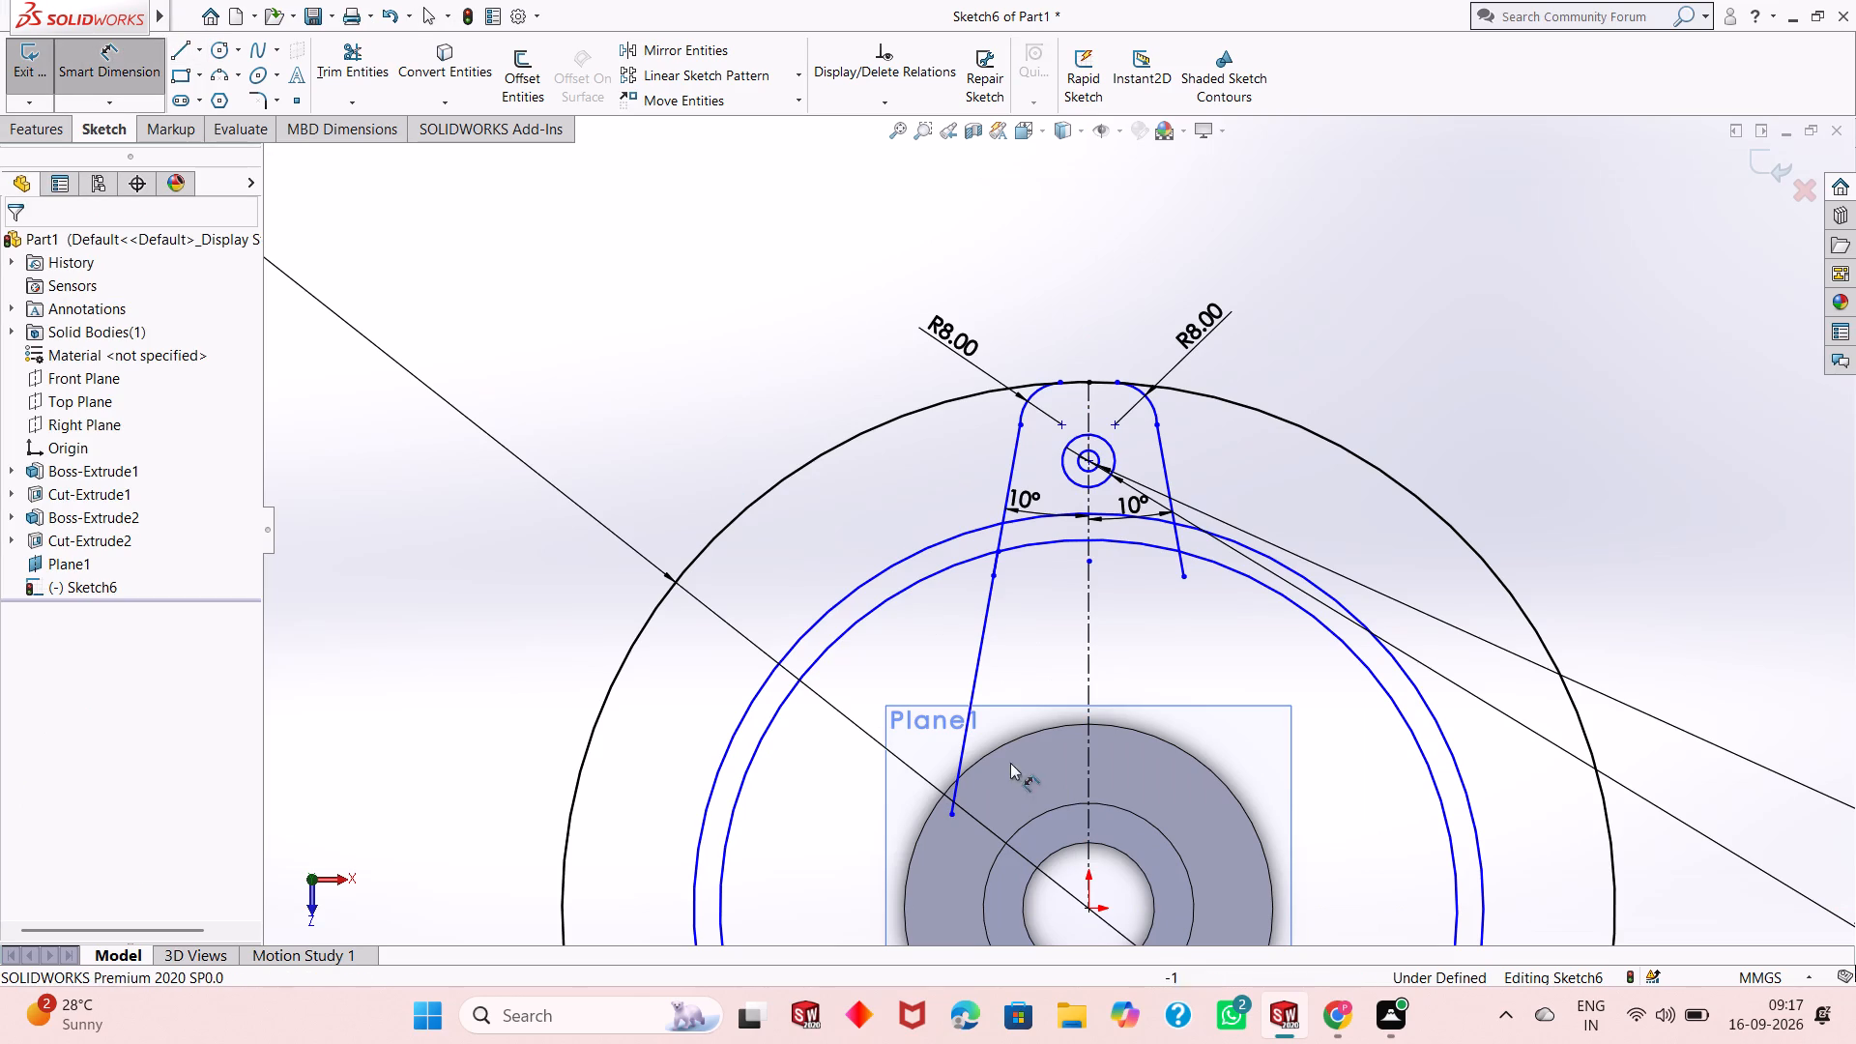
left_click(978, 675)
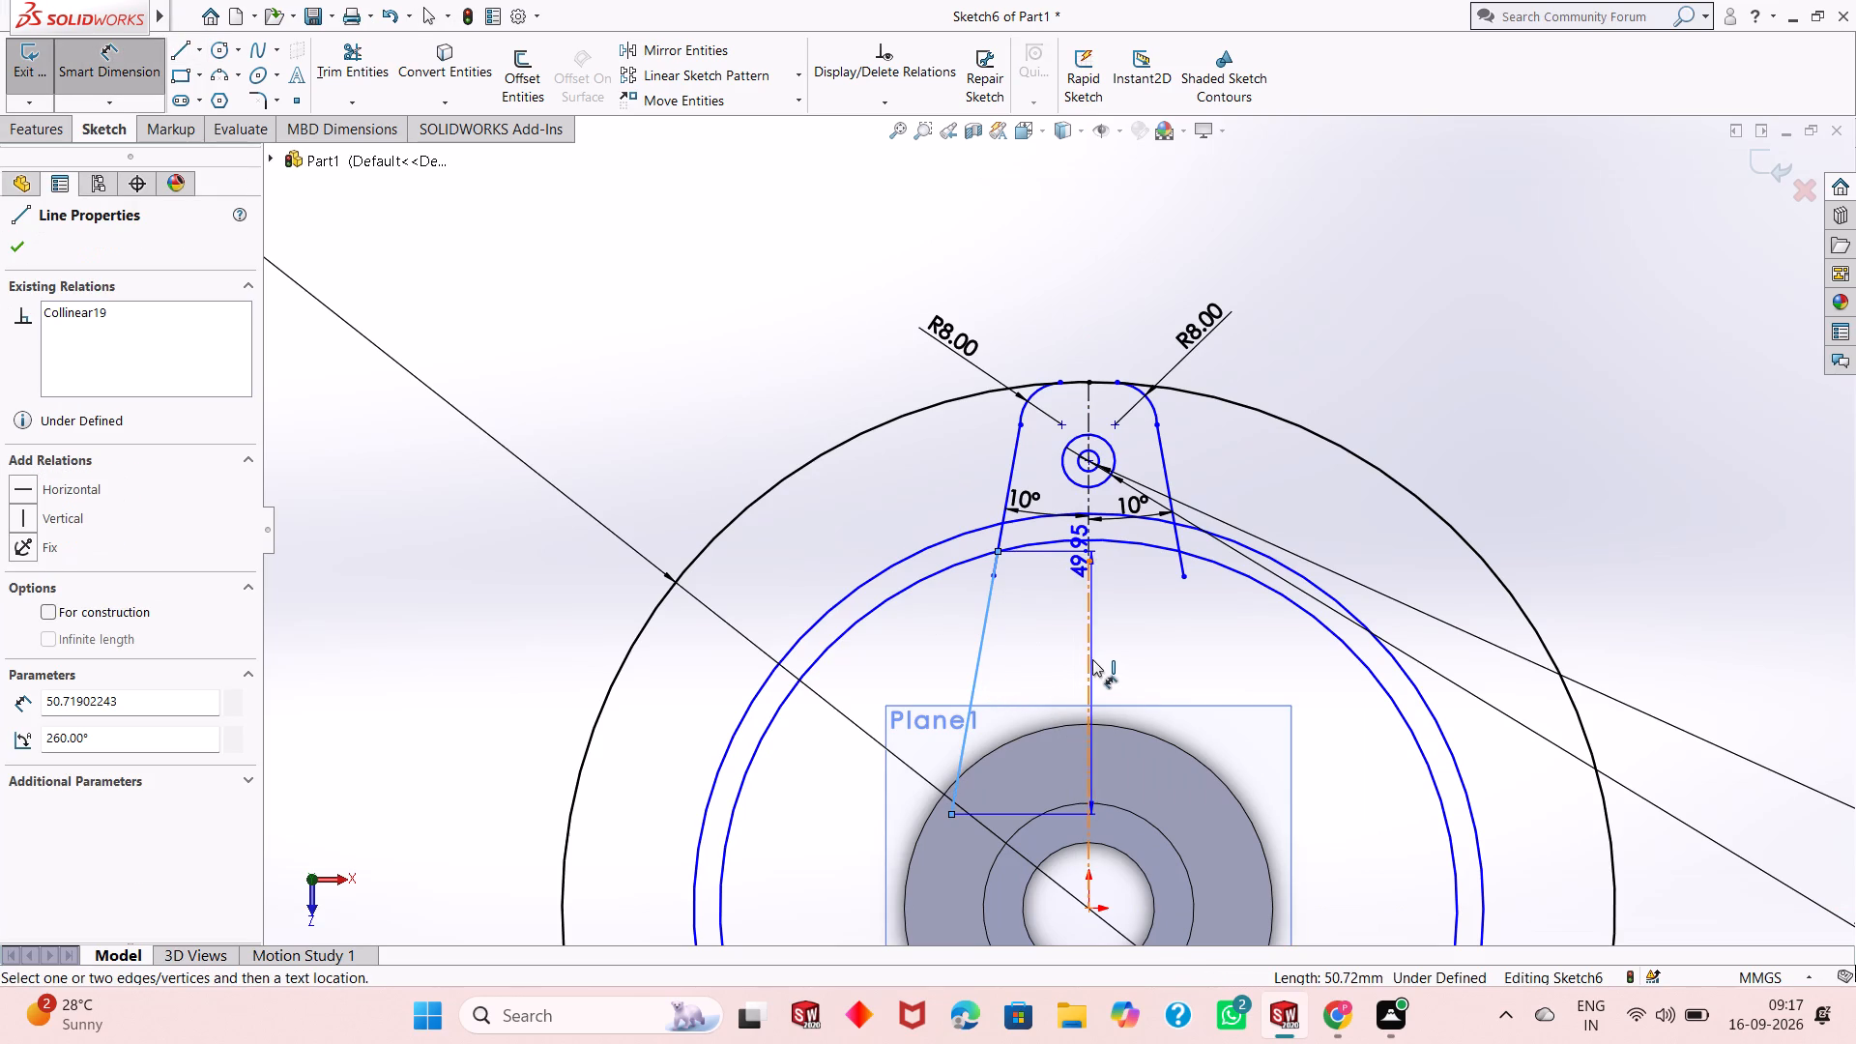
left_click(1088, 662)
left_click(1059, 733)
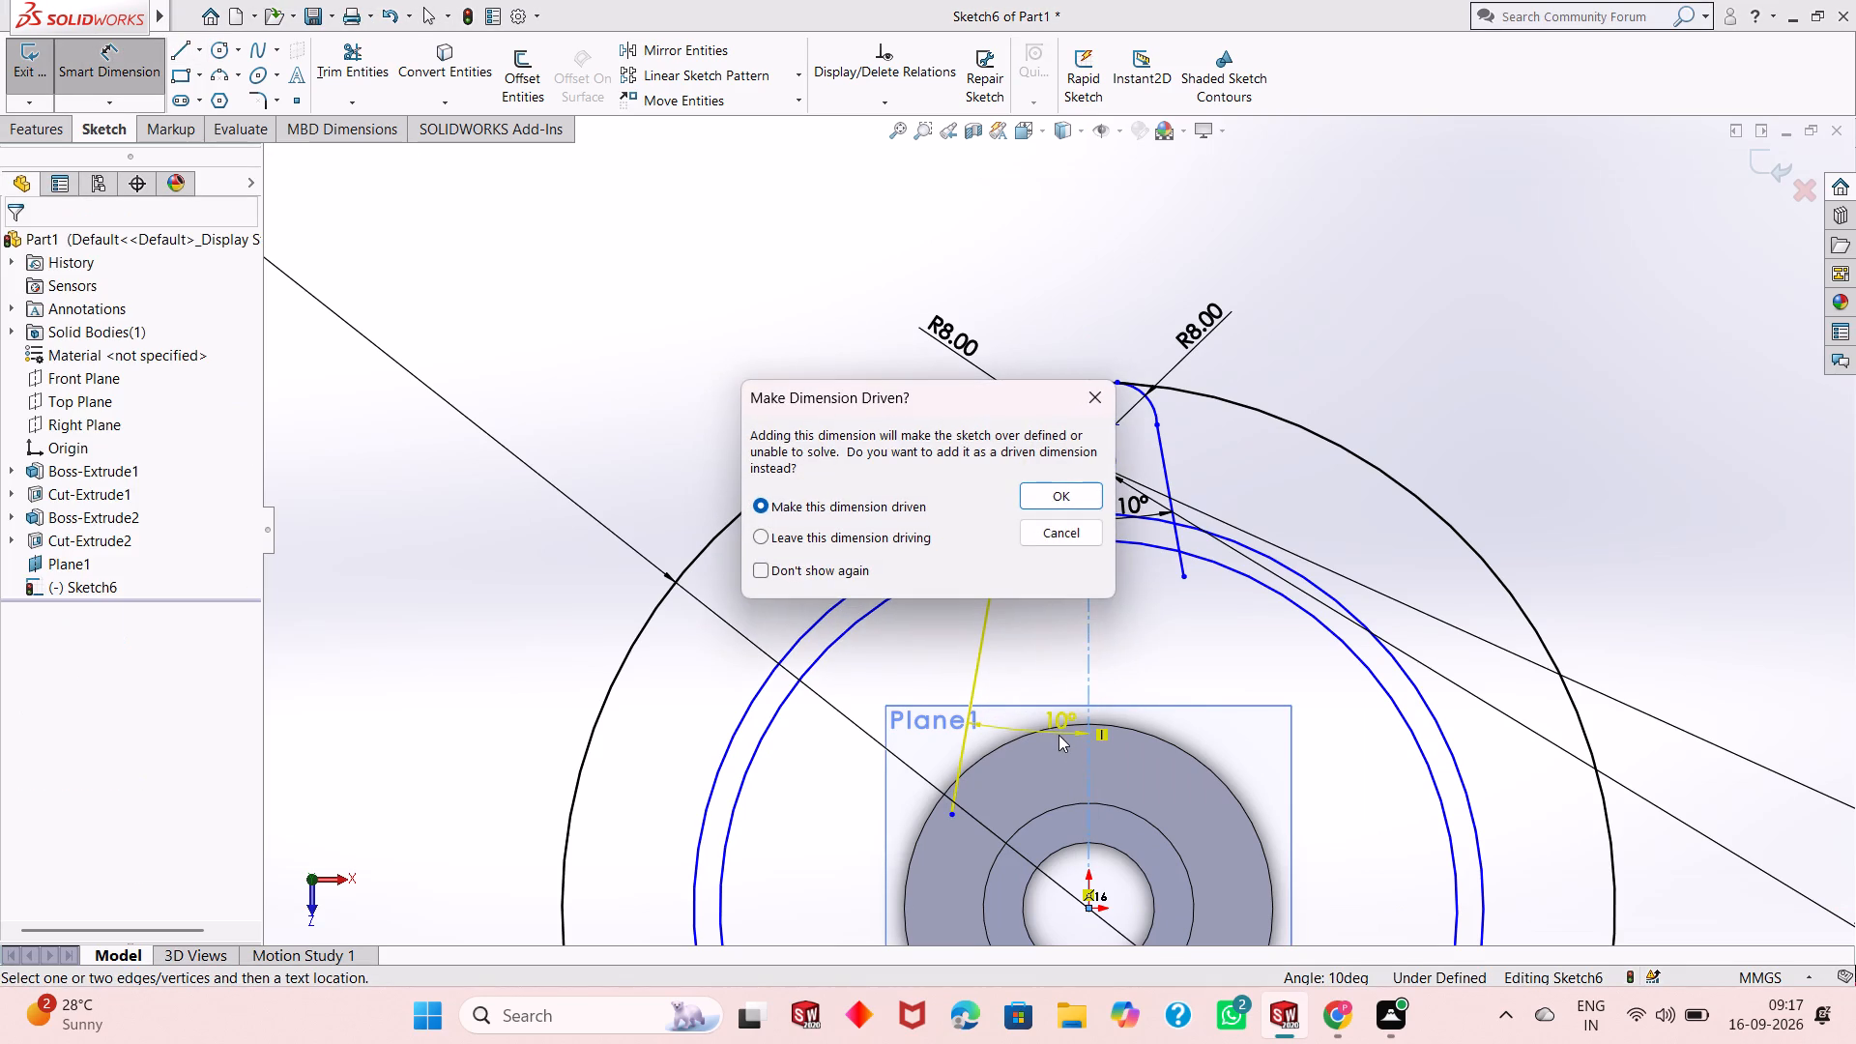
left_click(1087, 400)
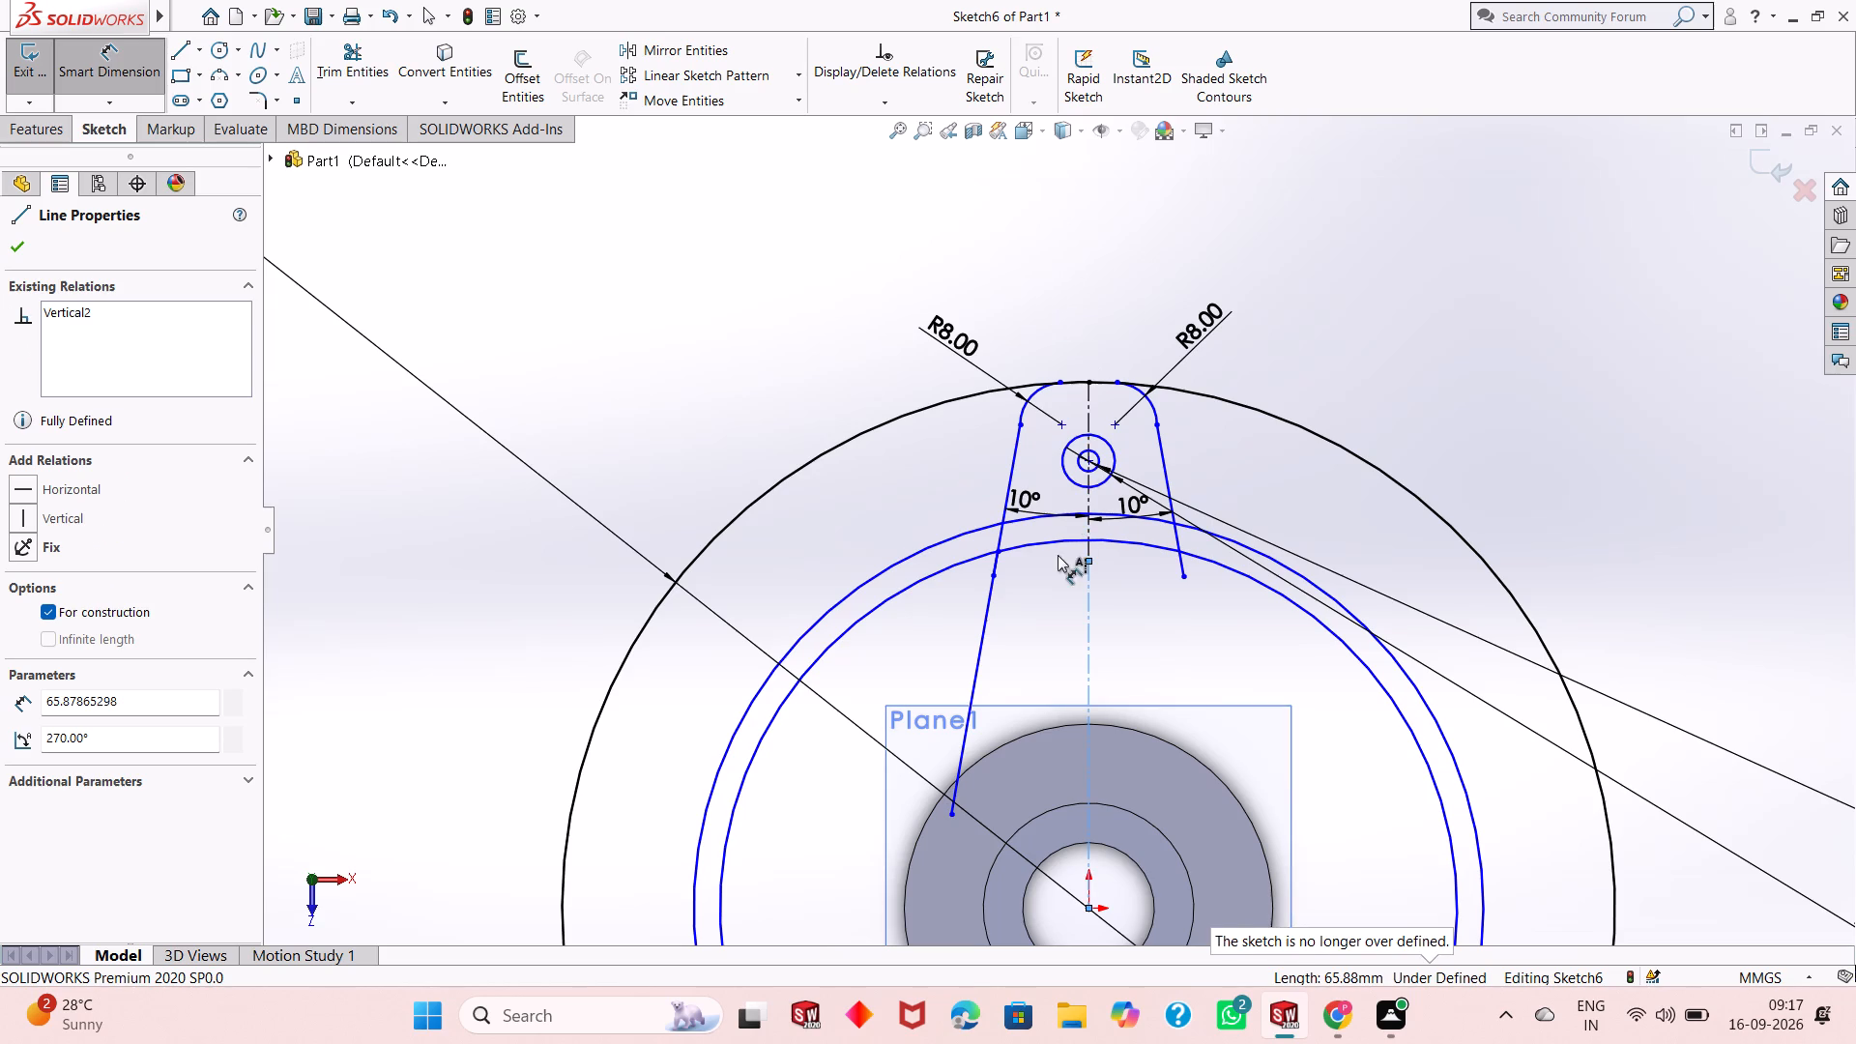
Undo the centerline to the origin and the line extending the lug's left side into the hub.
scroll(1055, 560, "down", 5)
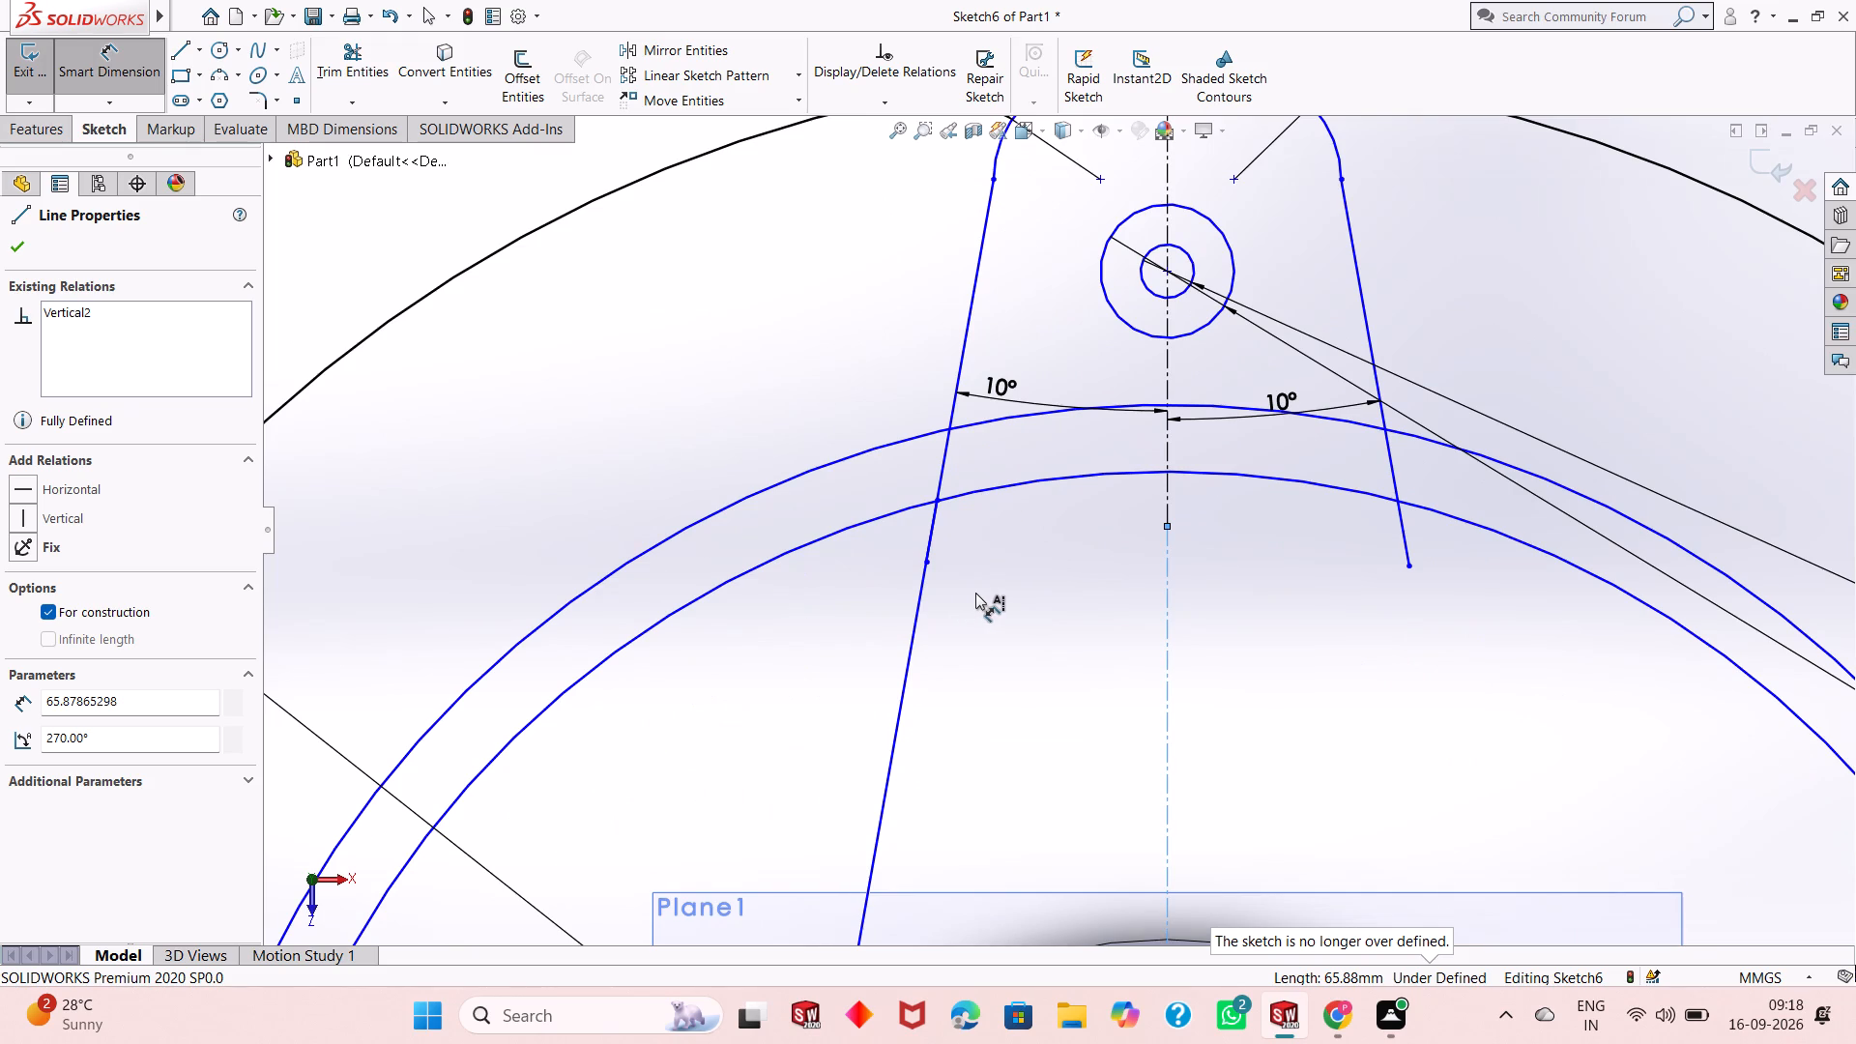
scroll(977, 592, "up", 2)
key("ctrl+z")
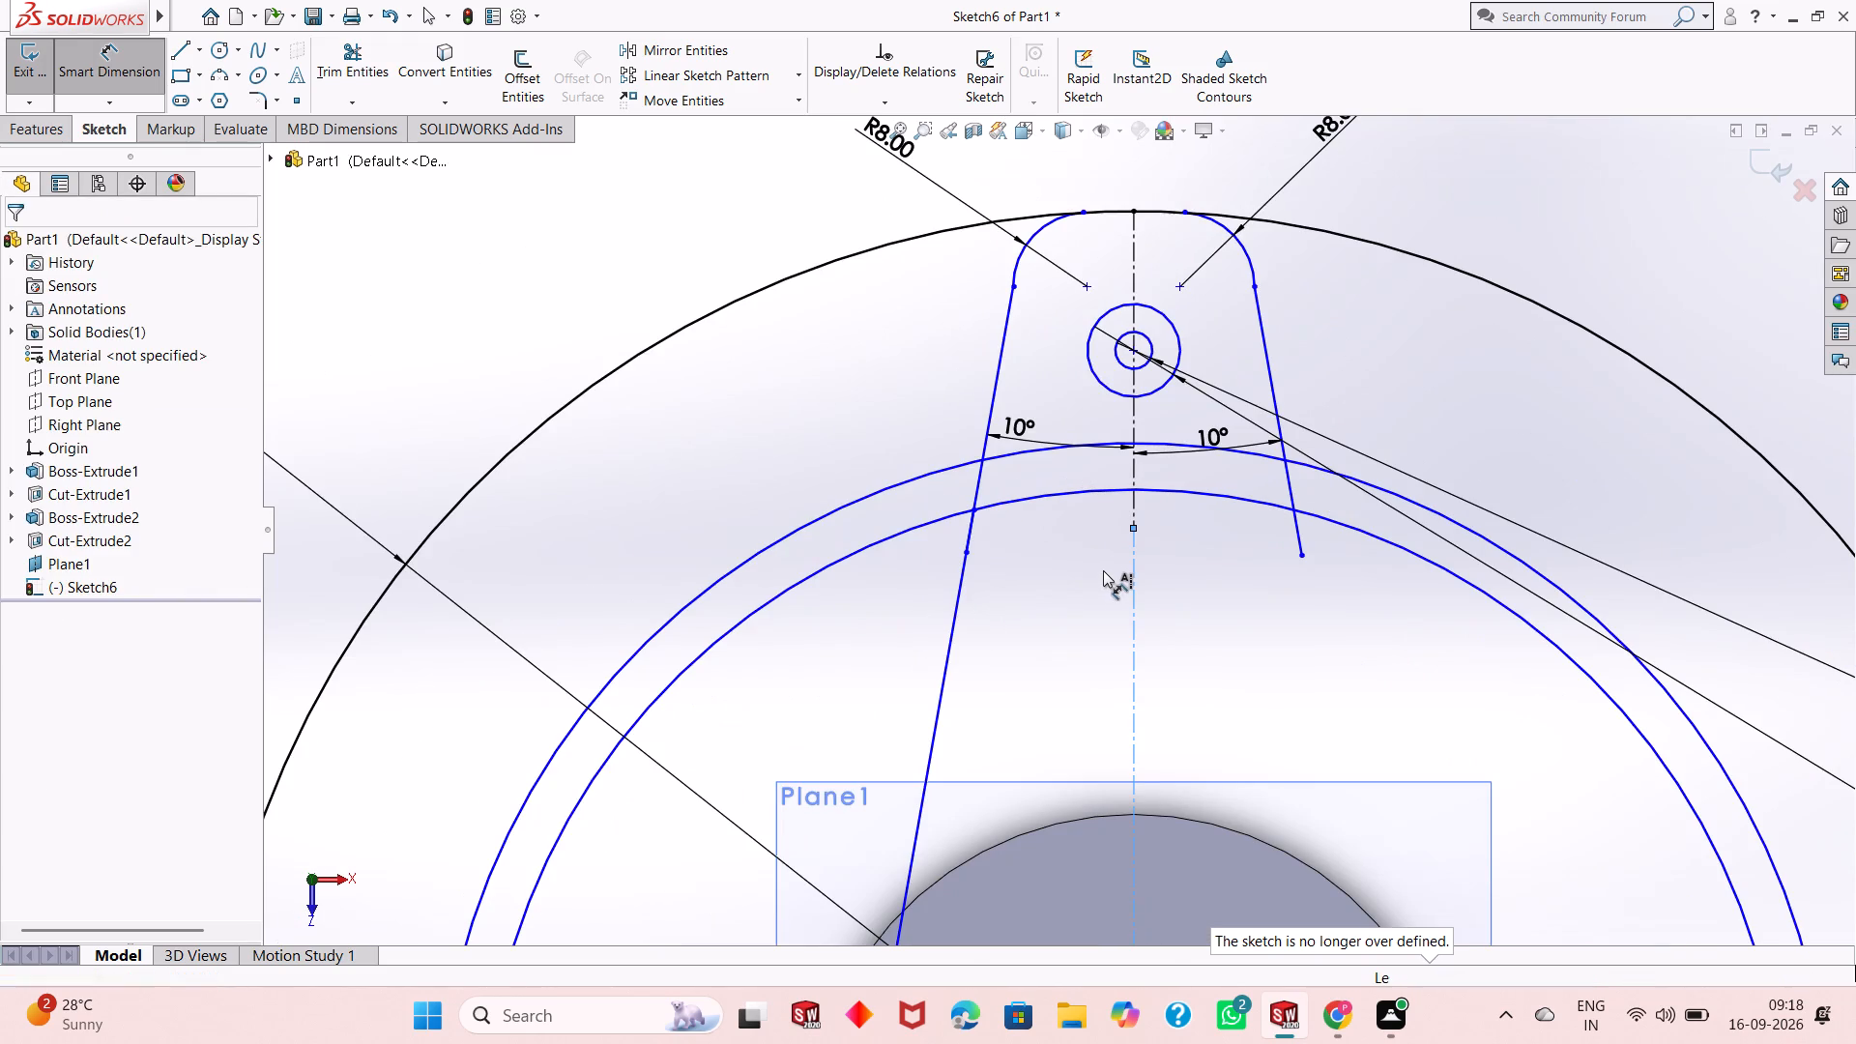
key("ctrl+z")
key("ctrl+z")
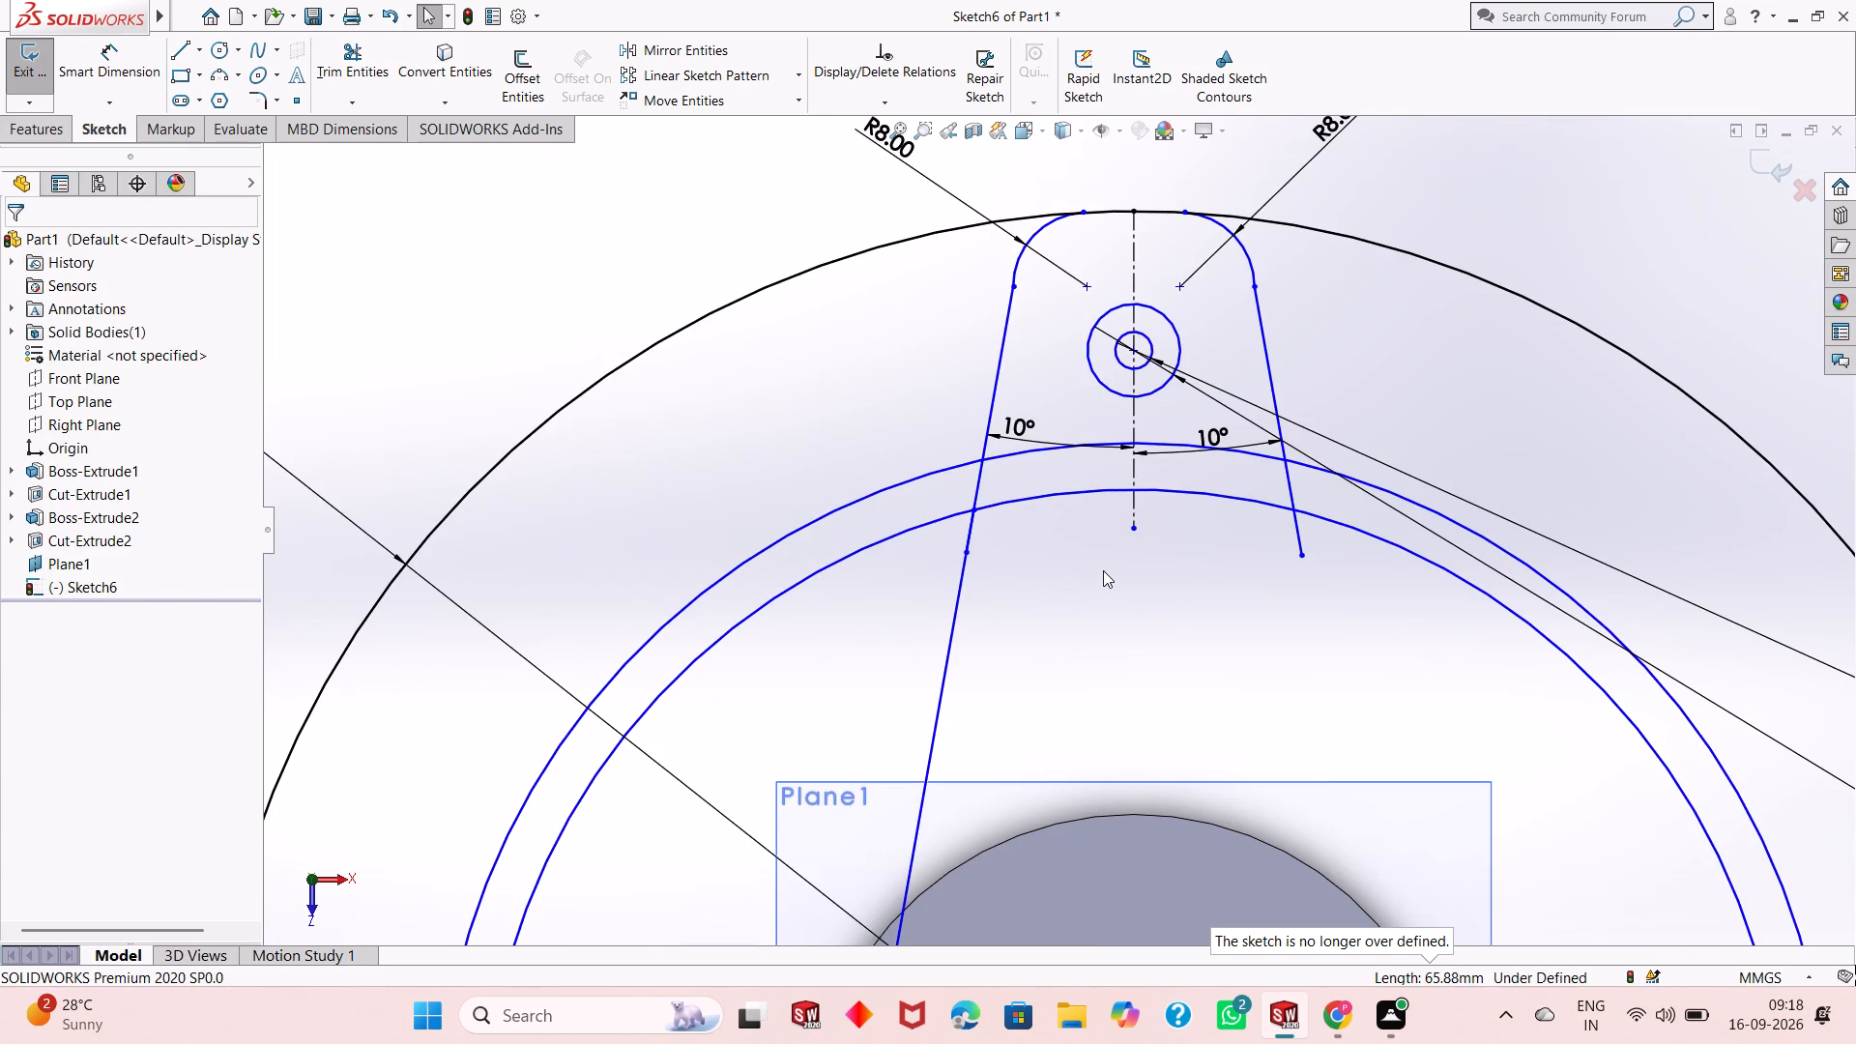
key("ctrl+z")
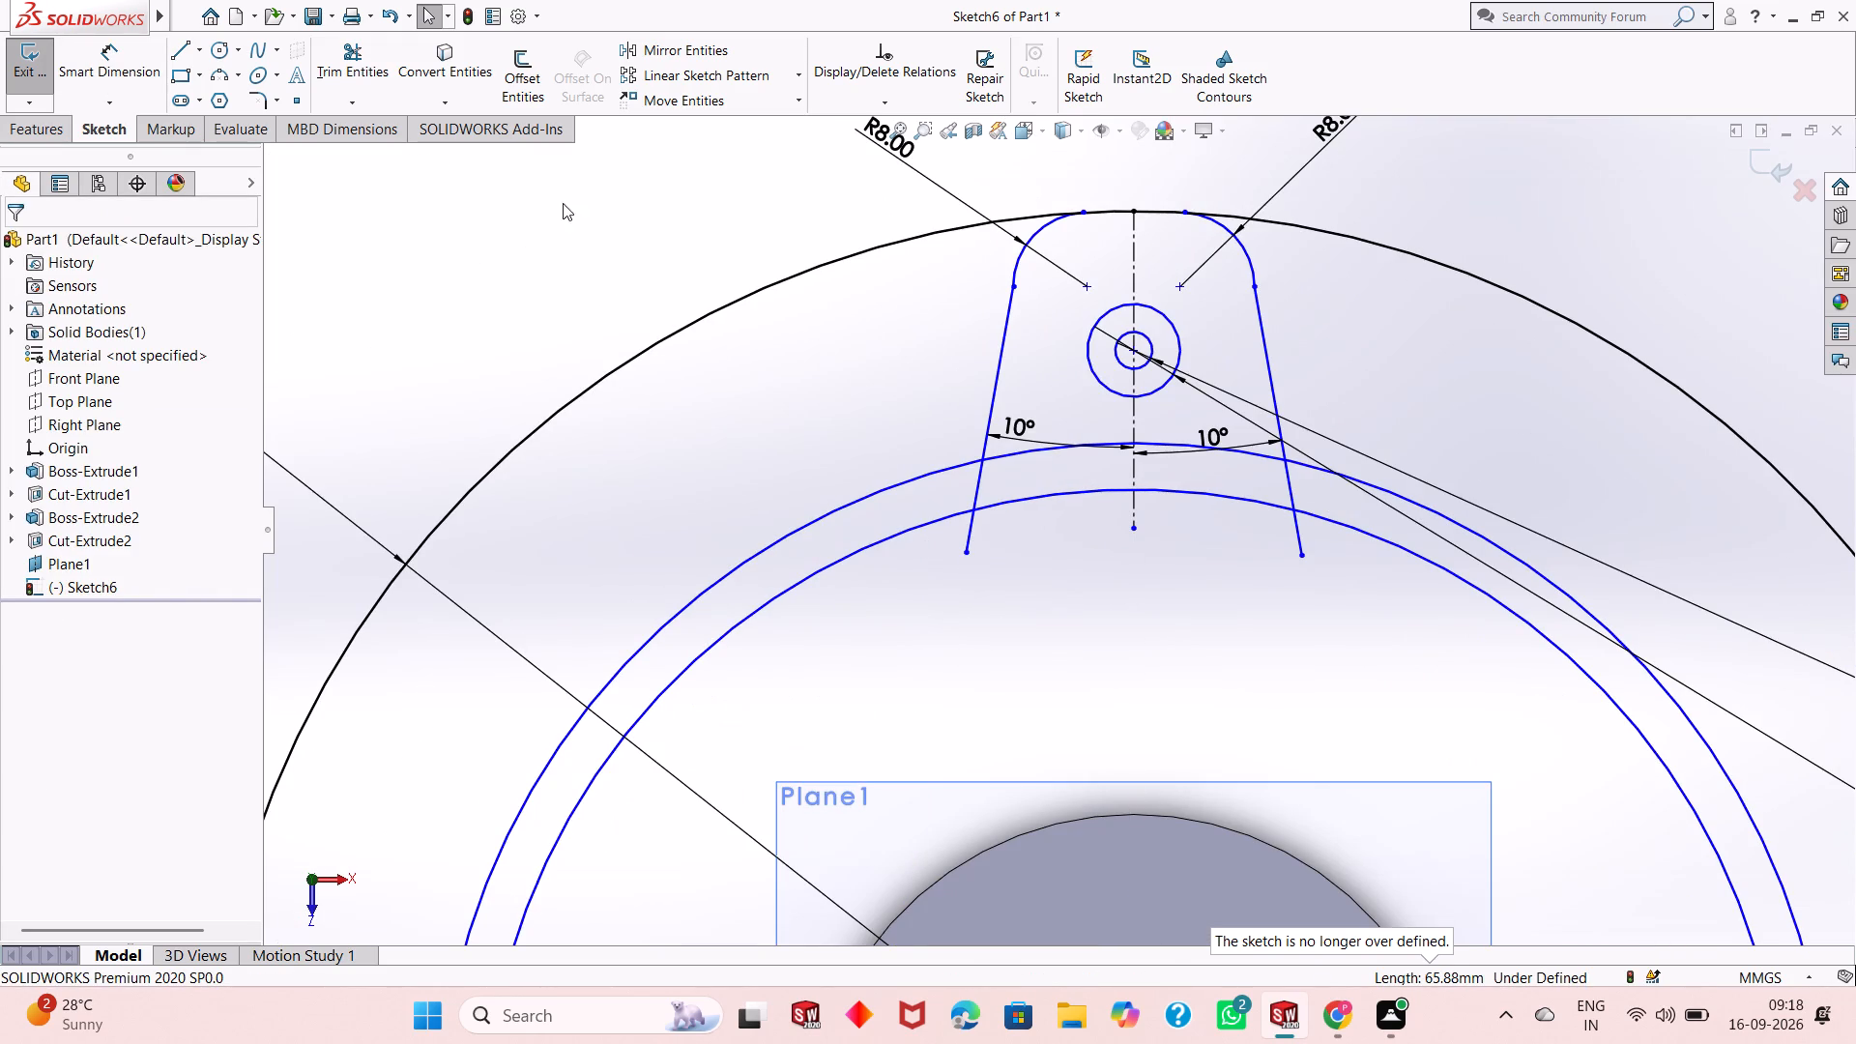
Trim the lug's left angled side where it projects inside the smaller of the two inner circles.
left_click(331, 55)
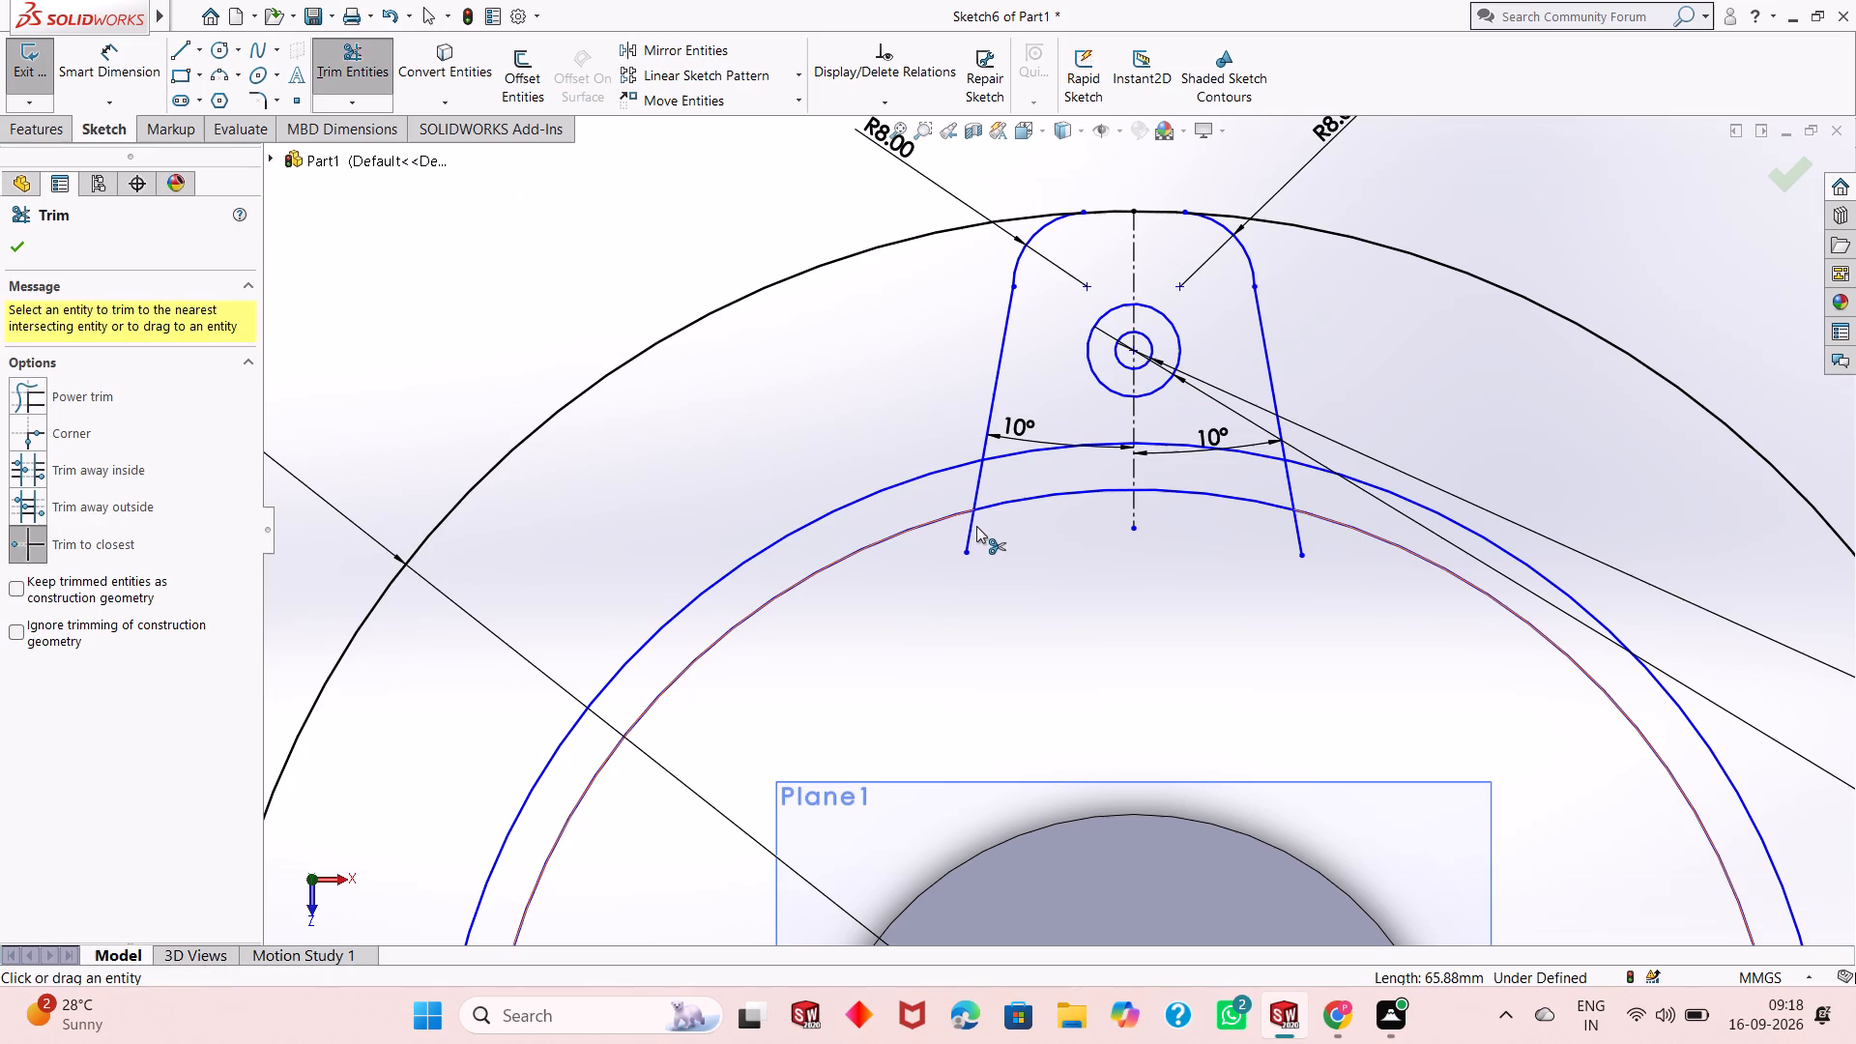
left_click(976, 527)
key("Escape")
key("Escape")
key("Escape")
key("Escape")
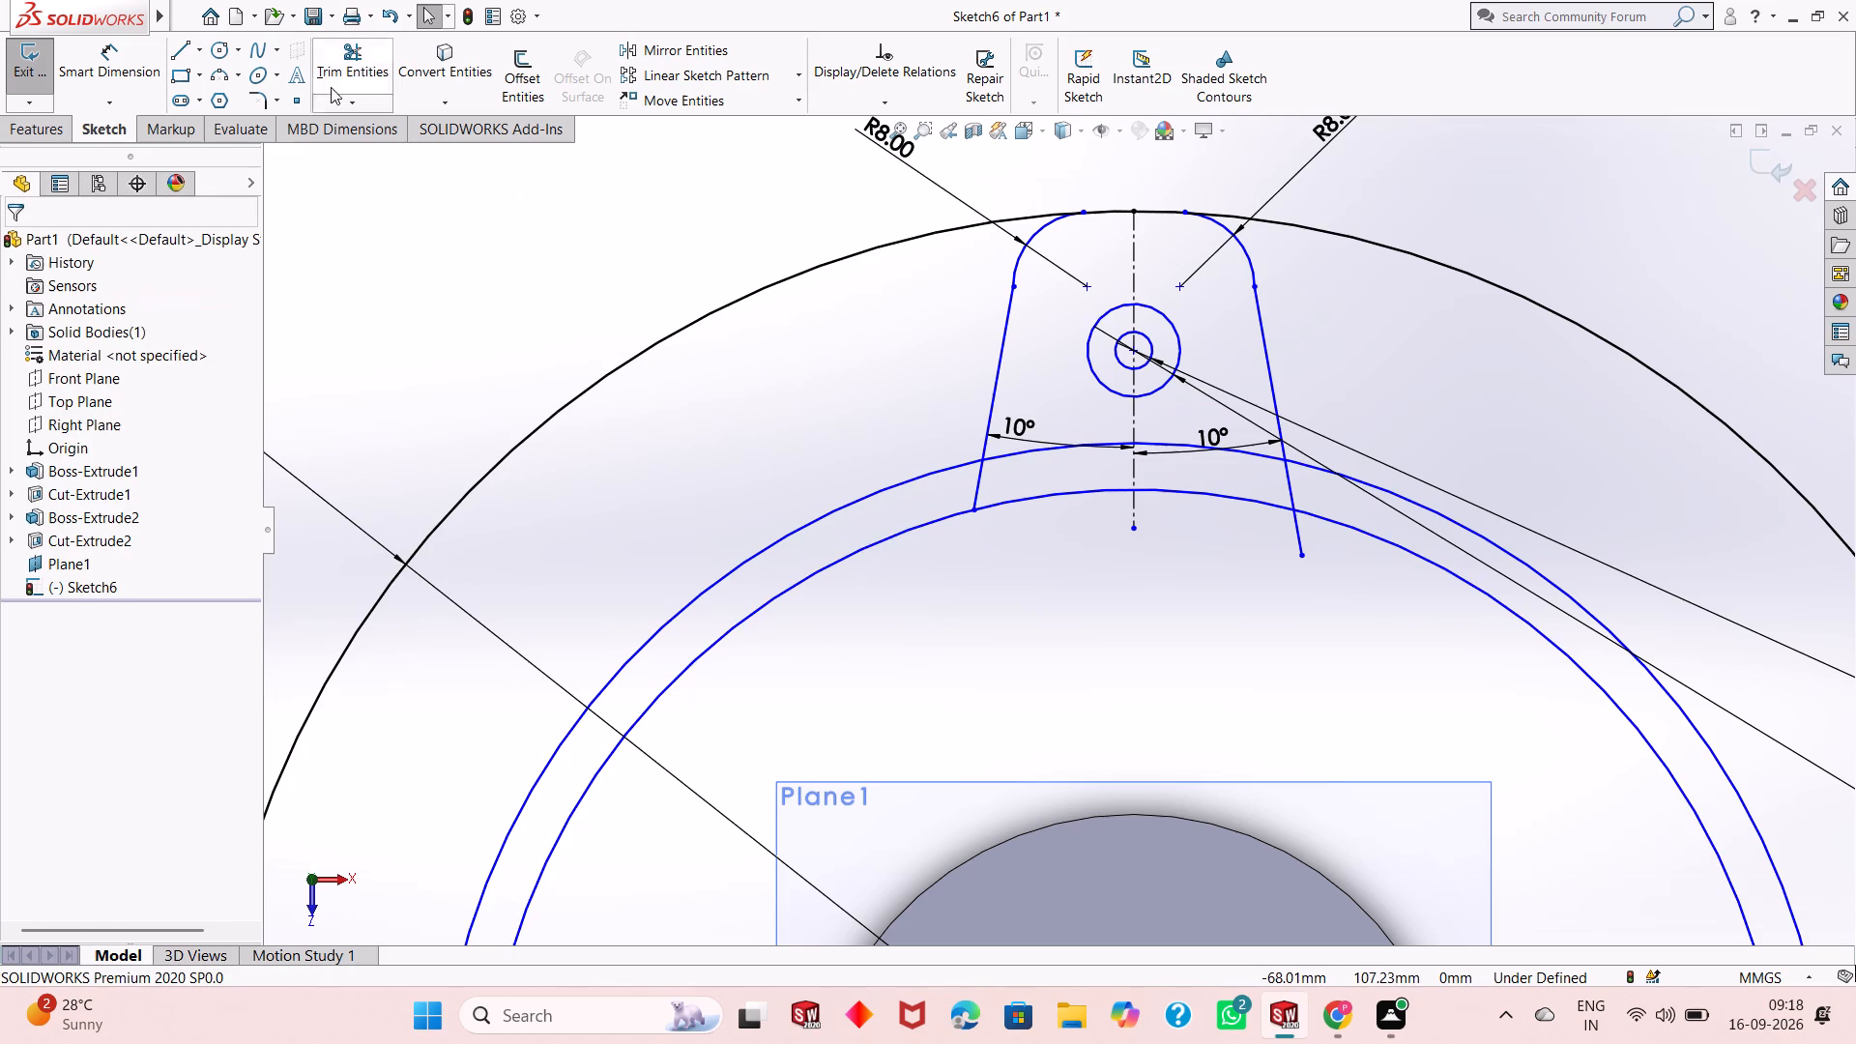
key("Escape")
Sketch a line from the left side's trimmed lower end down into the hub, slanted about 12° from vertical.
left_click(172, 52)
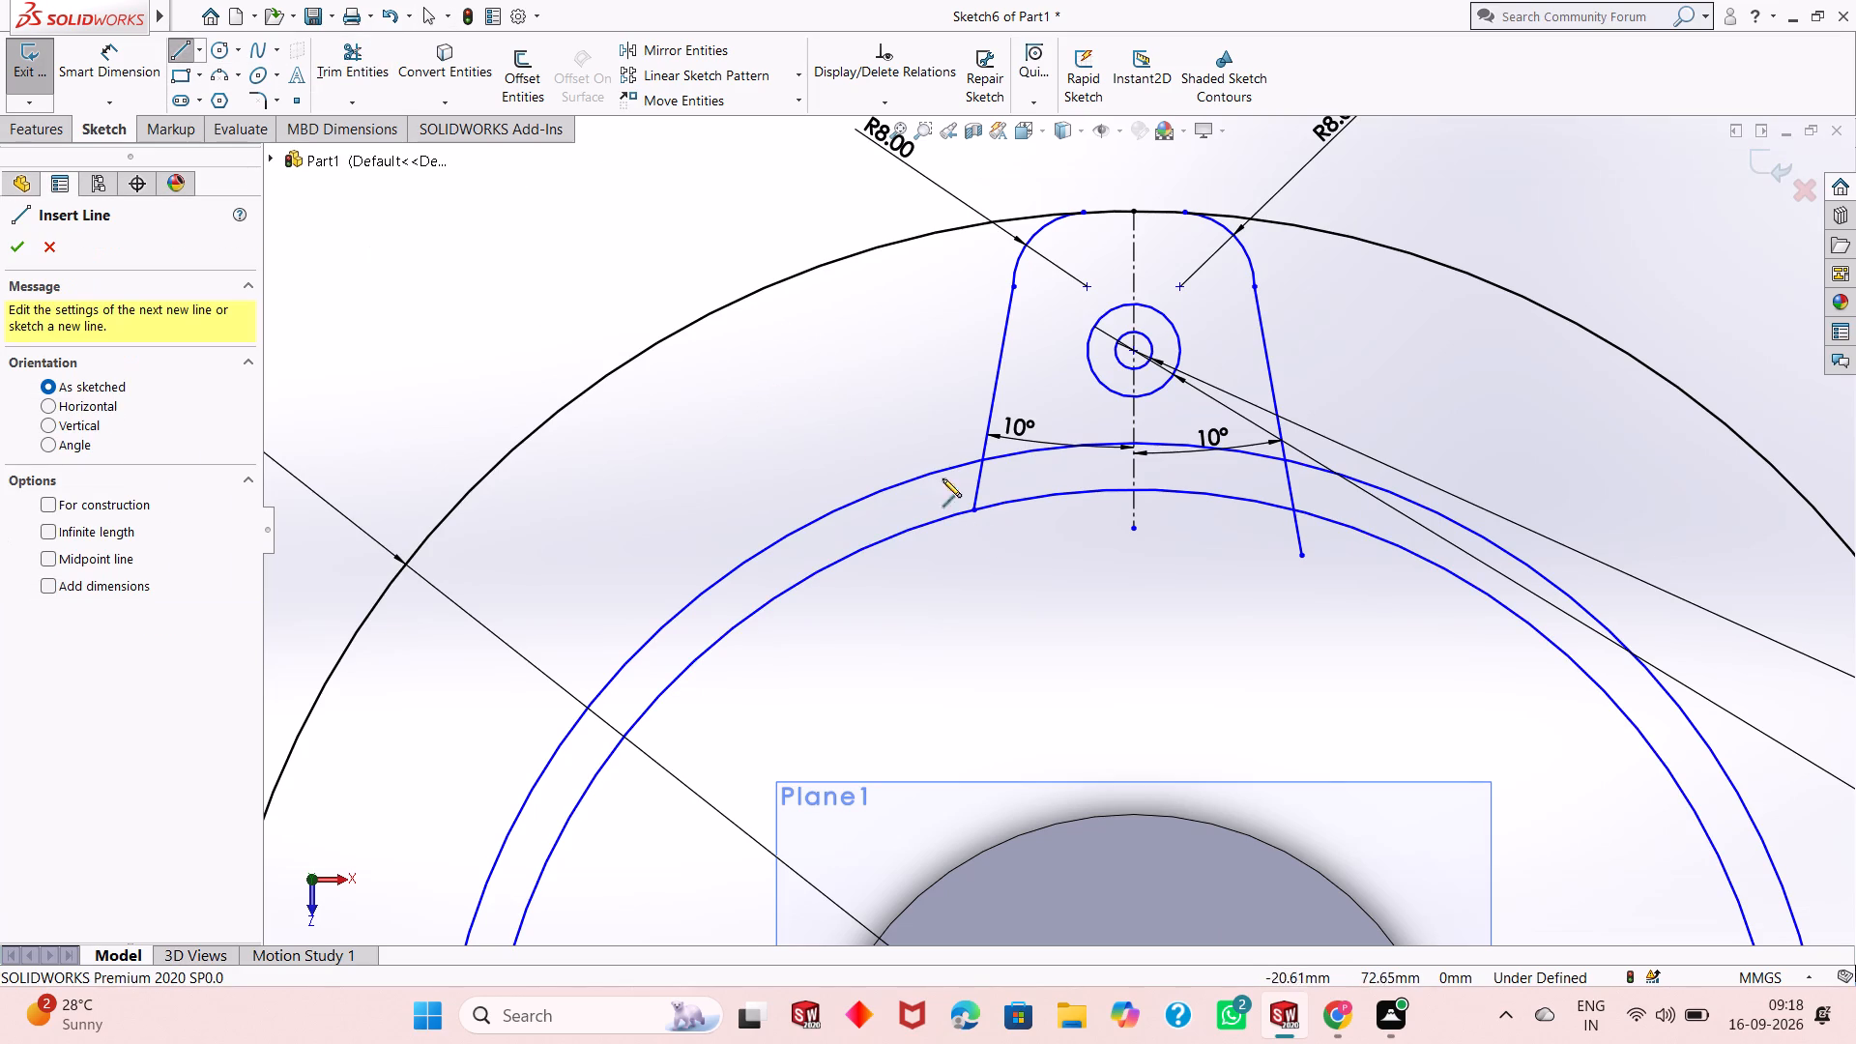
left_click(974, 512)
scroll(995, 634, "up", 5)
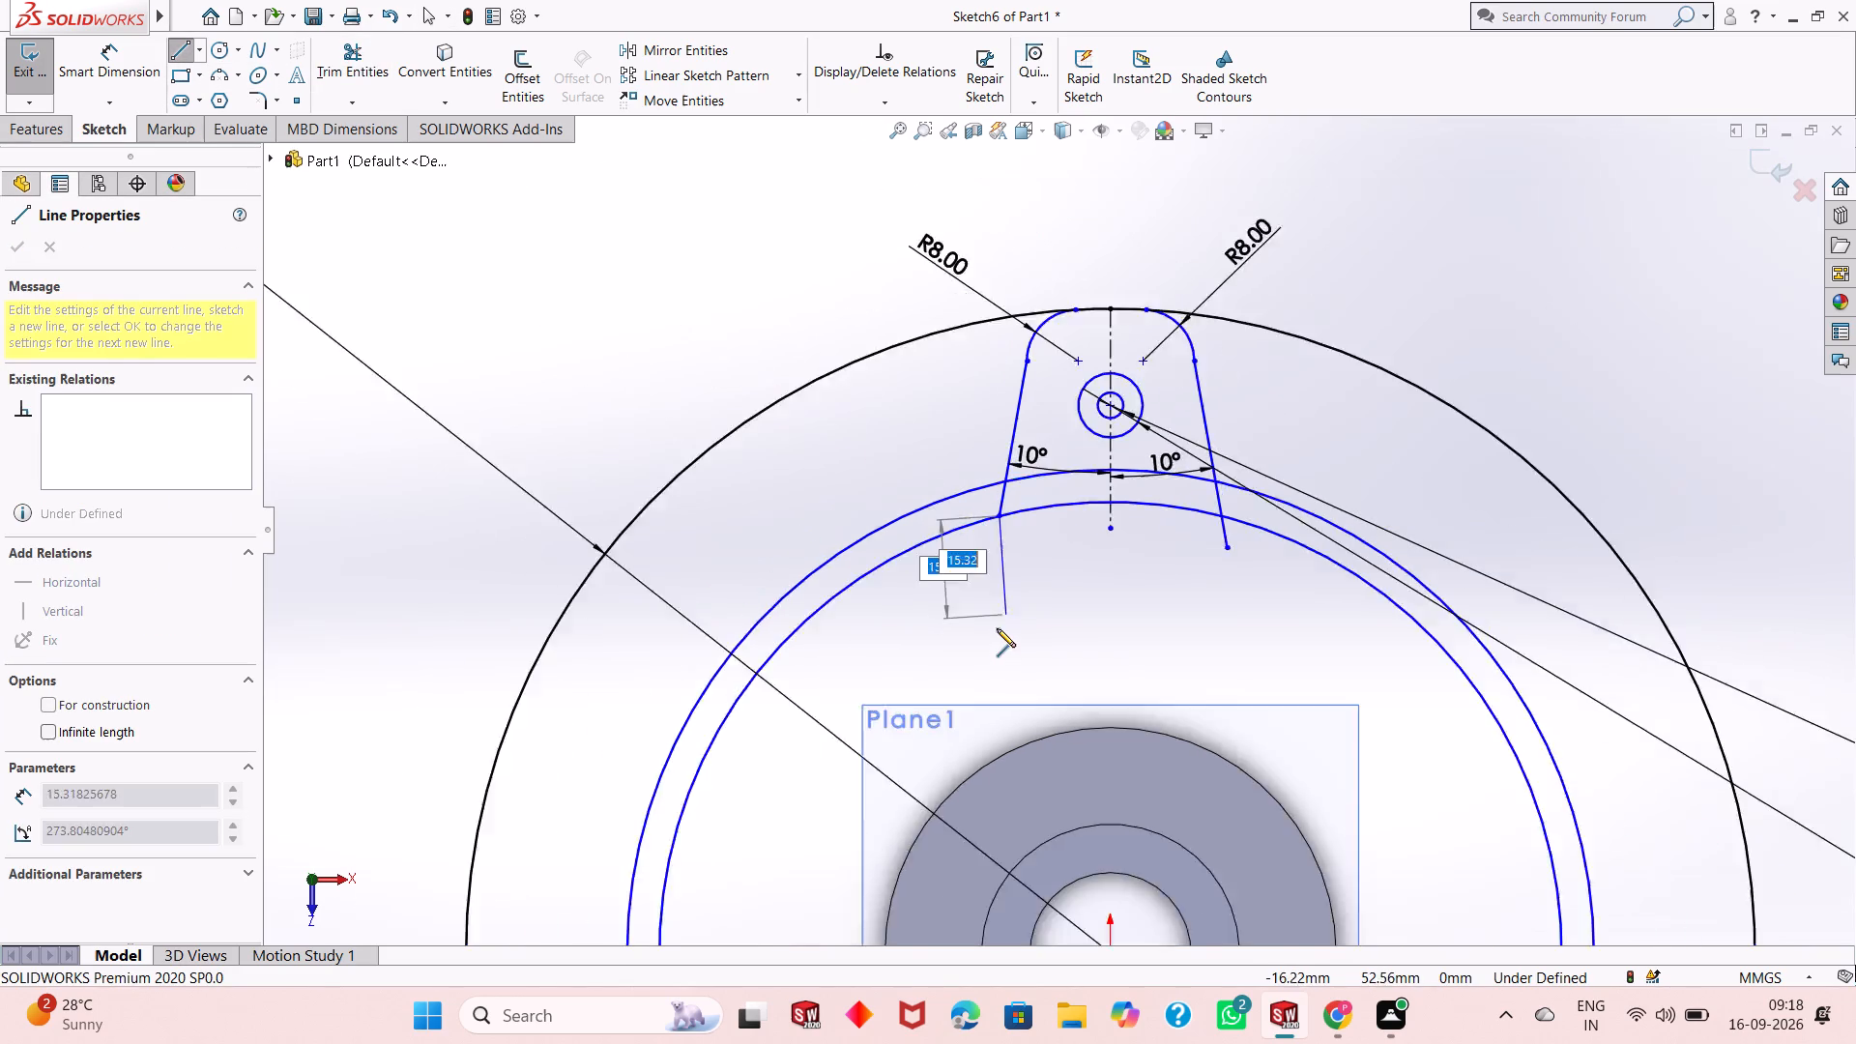
scroll(997, 628, "up", 1)
left_click(970, 748)
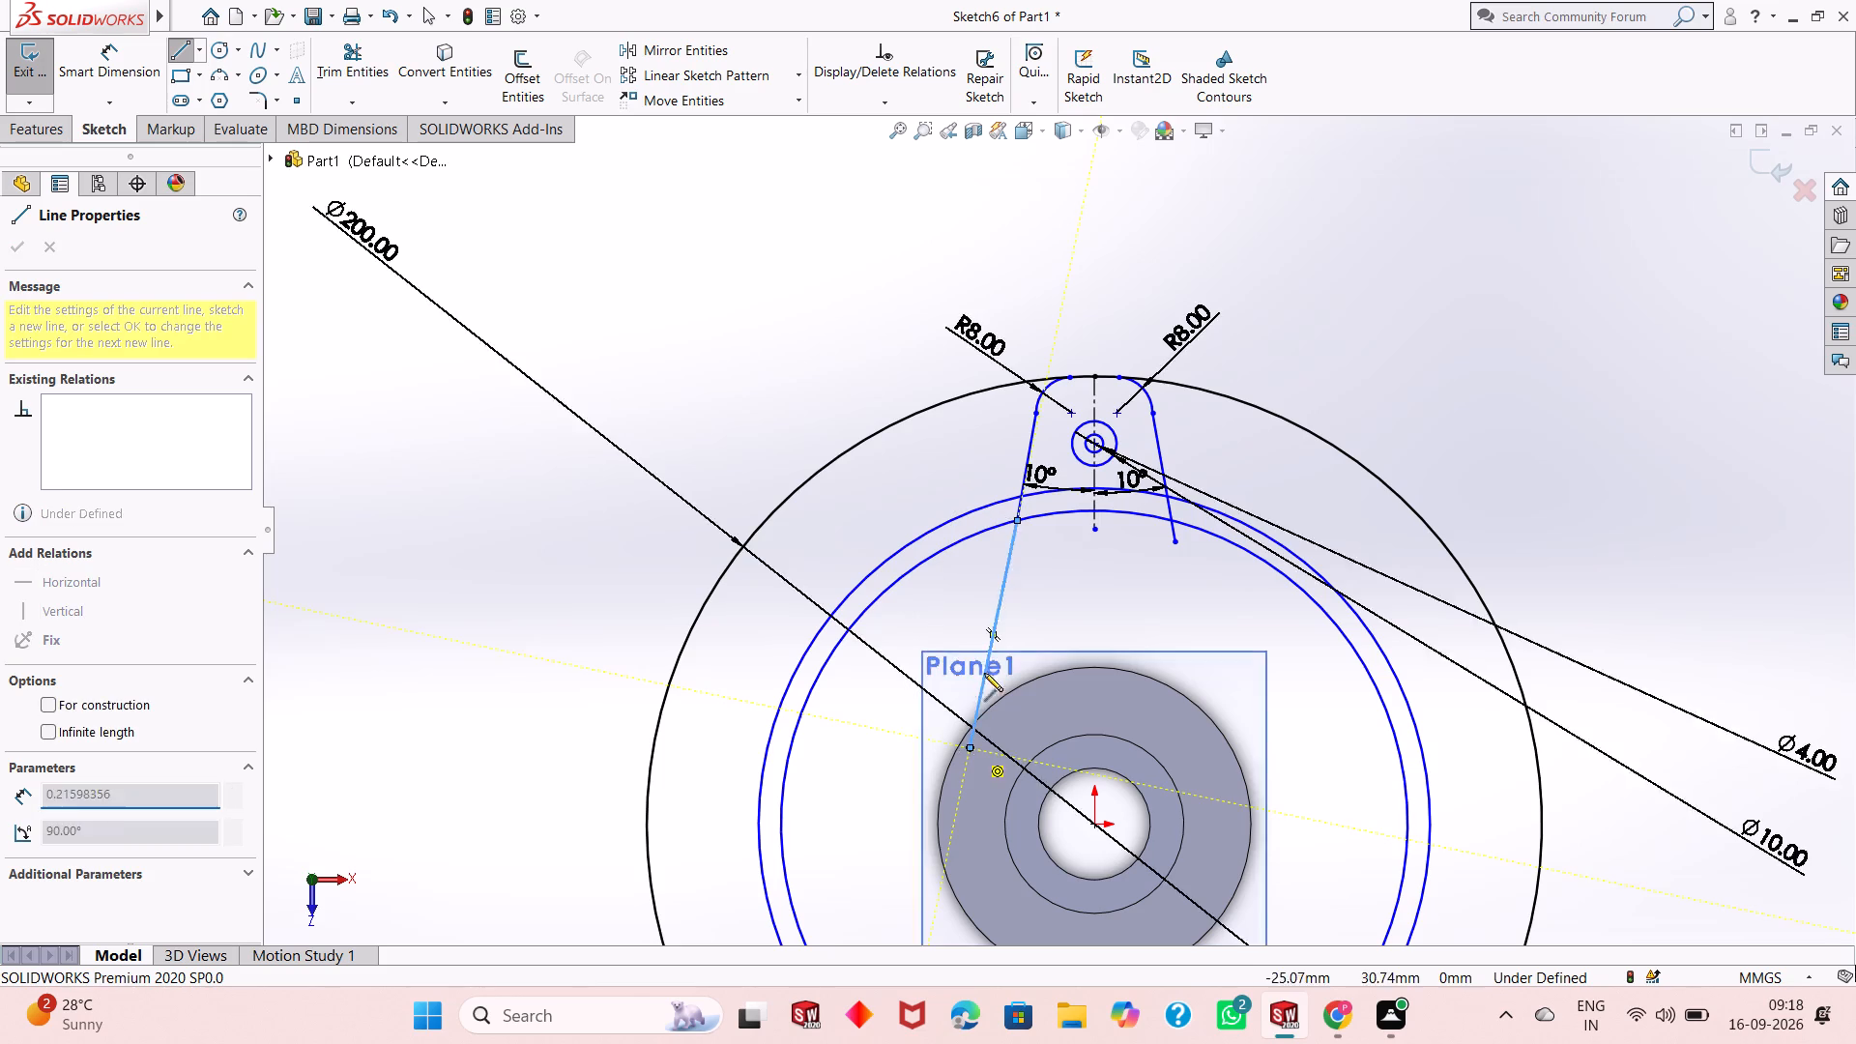
right_click(1025, 628)
left_click(1044, 639)
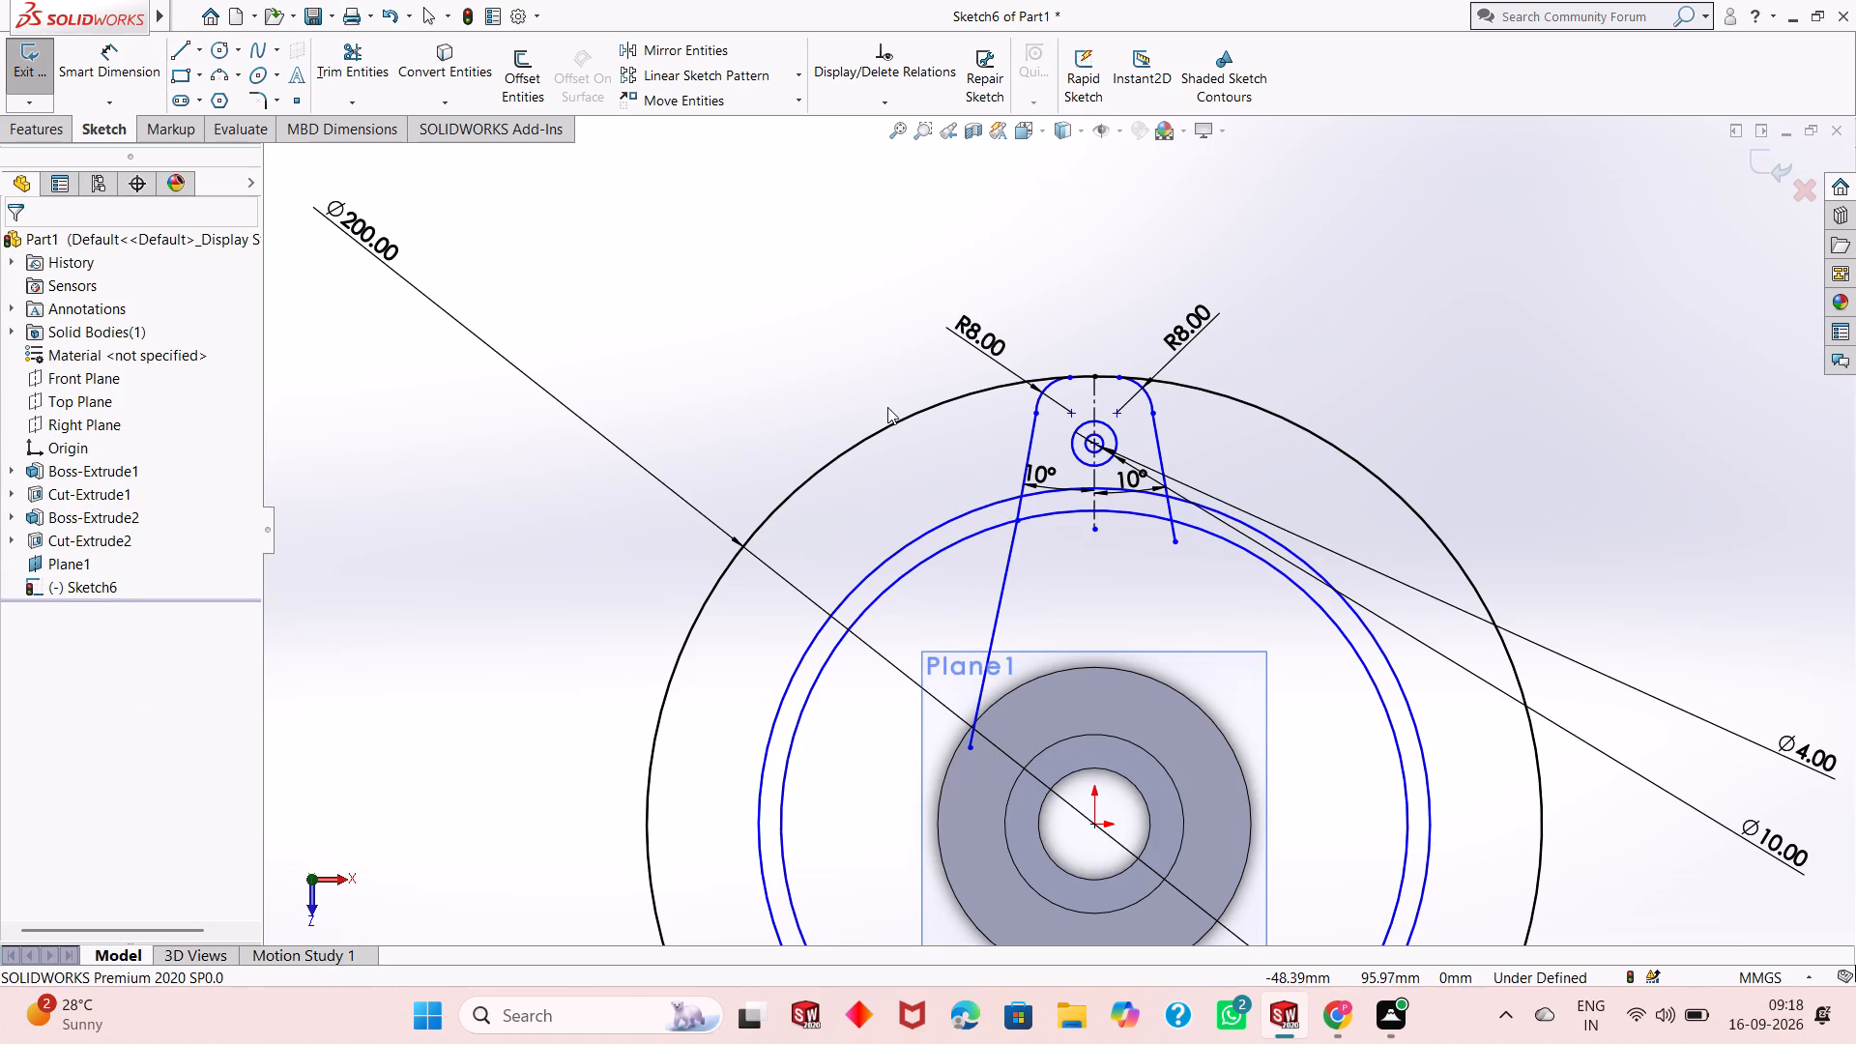
Dimension the angle between the vertical centerline and the left line running into the hub at 25°.
left_click(128, 69)
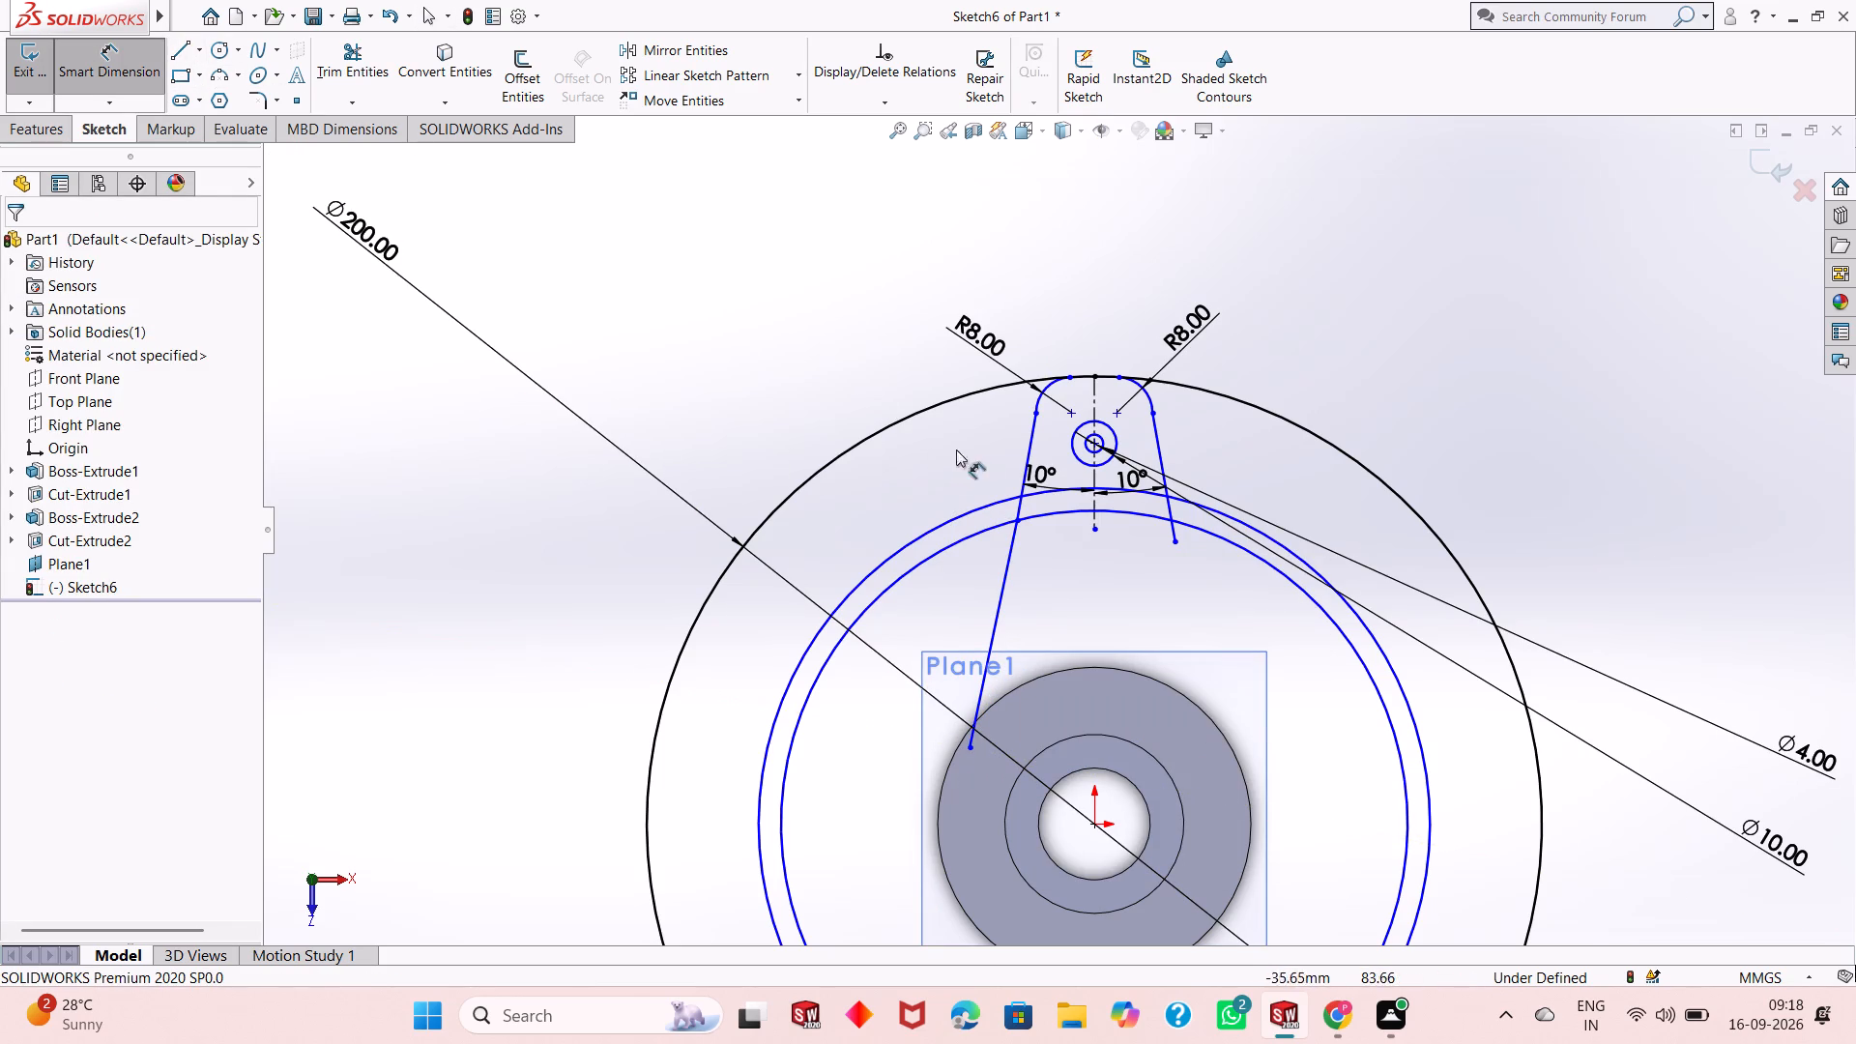
left_click(1090, 476)
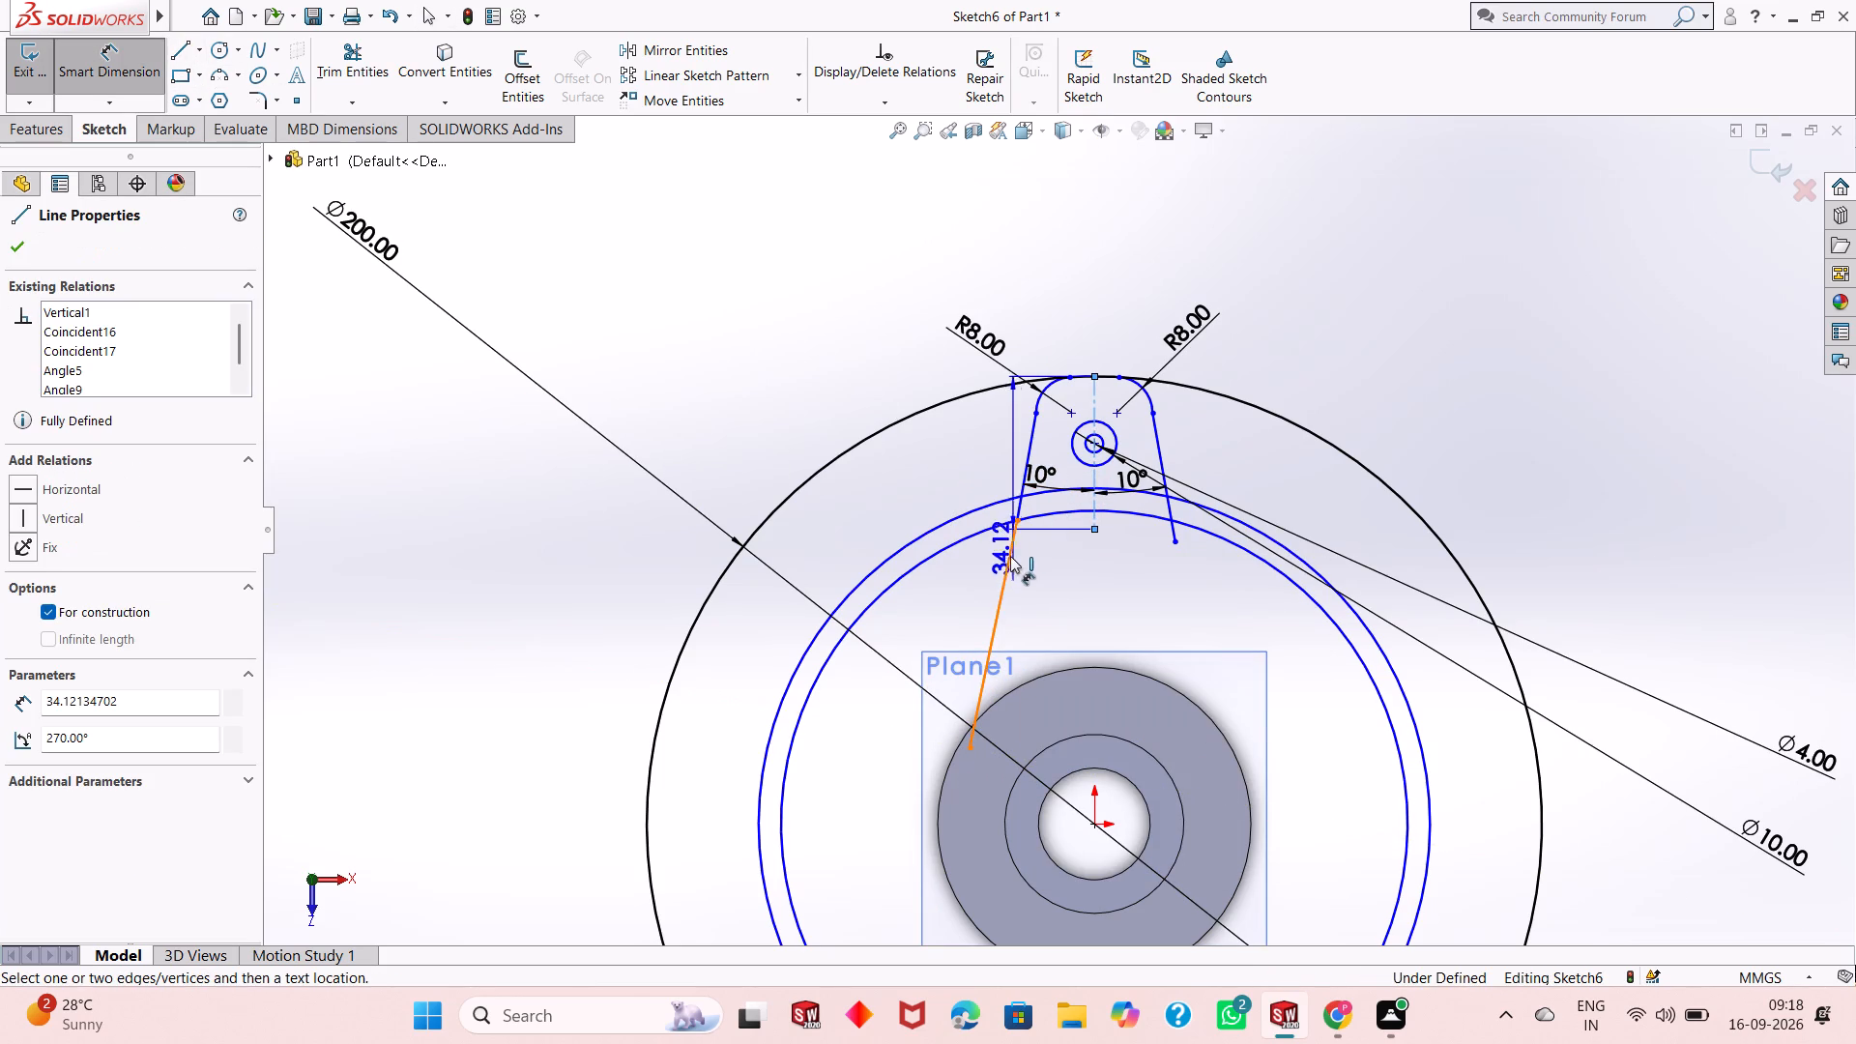
left_click(1009, 567)
left_click(1047, 624)
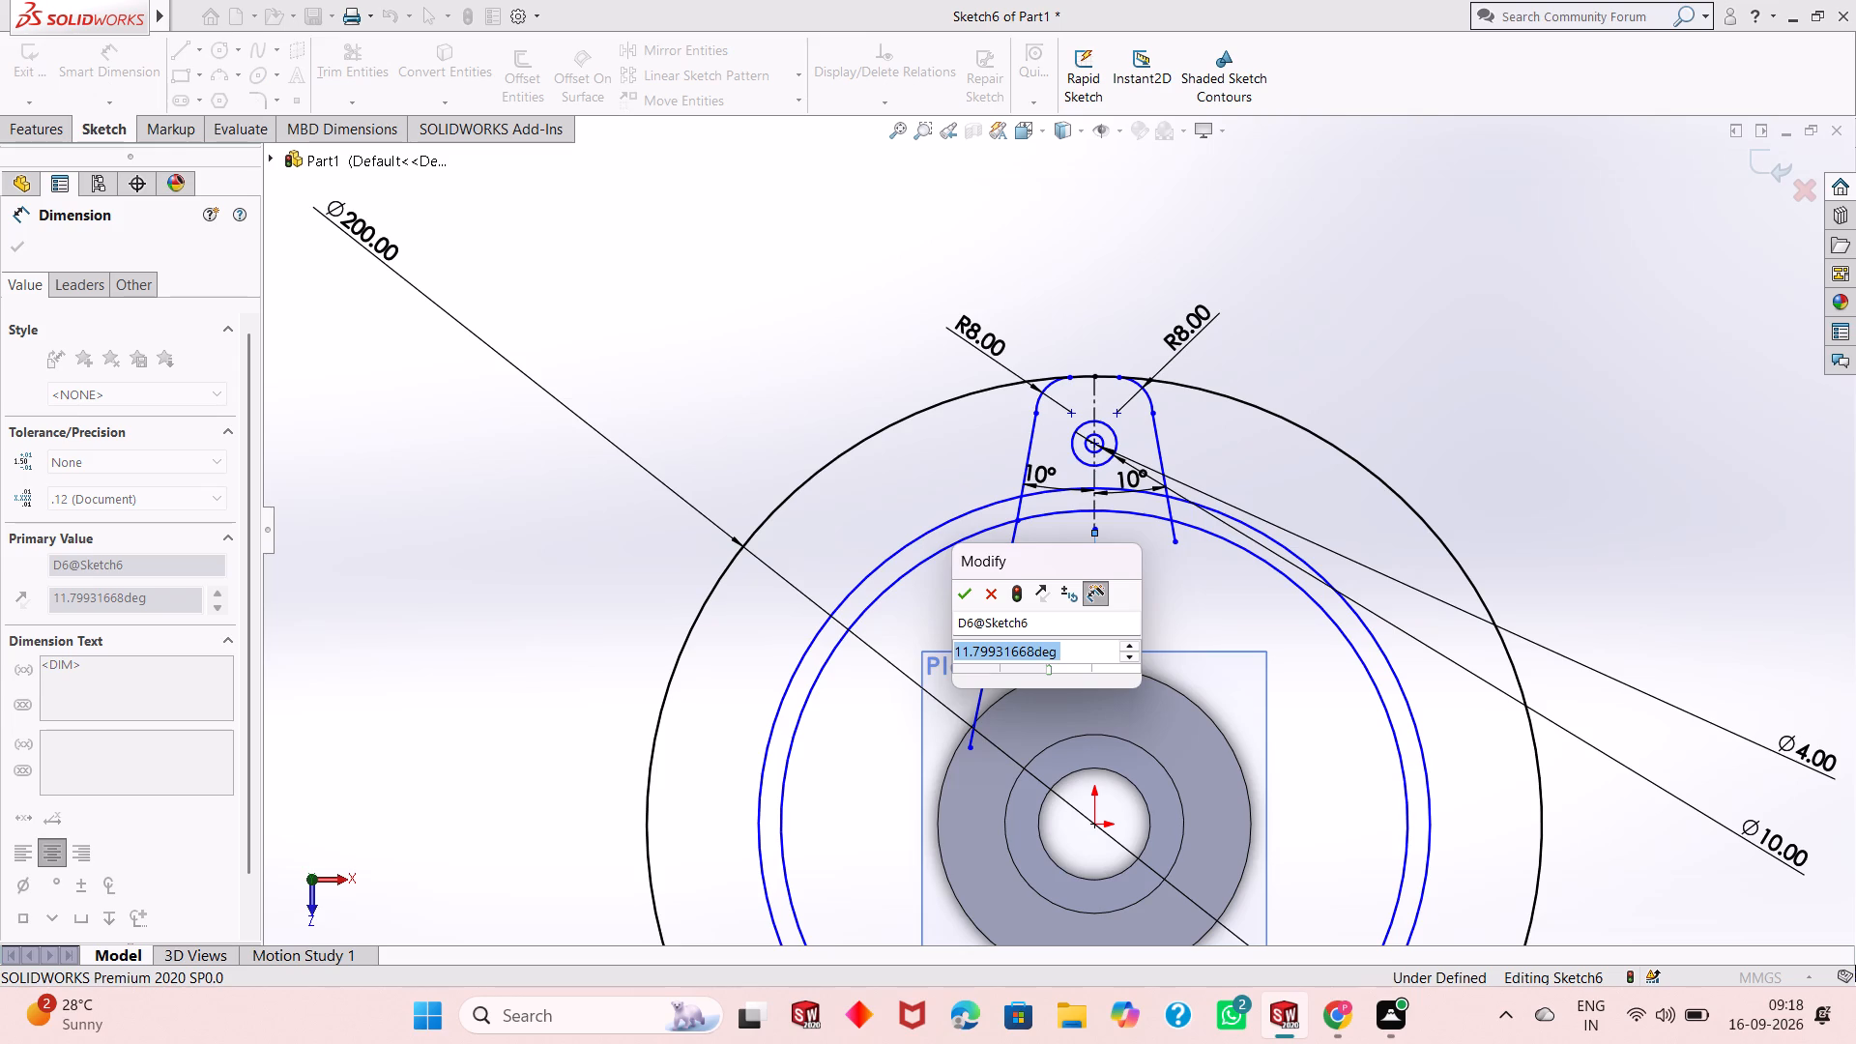
type("25")
key("Return")
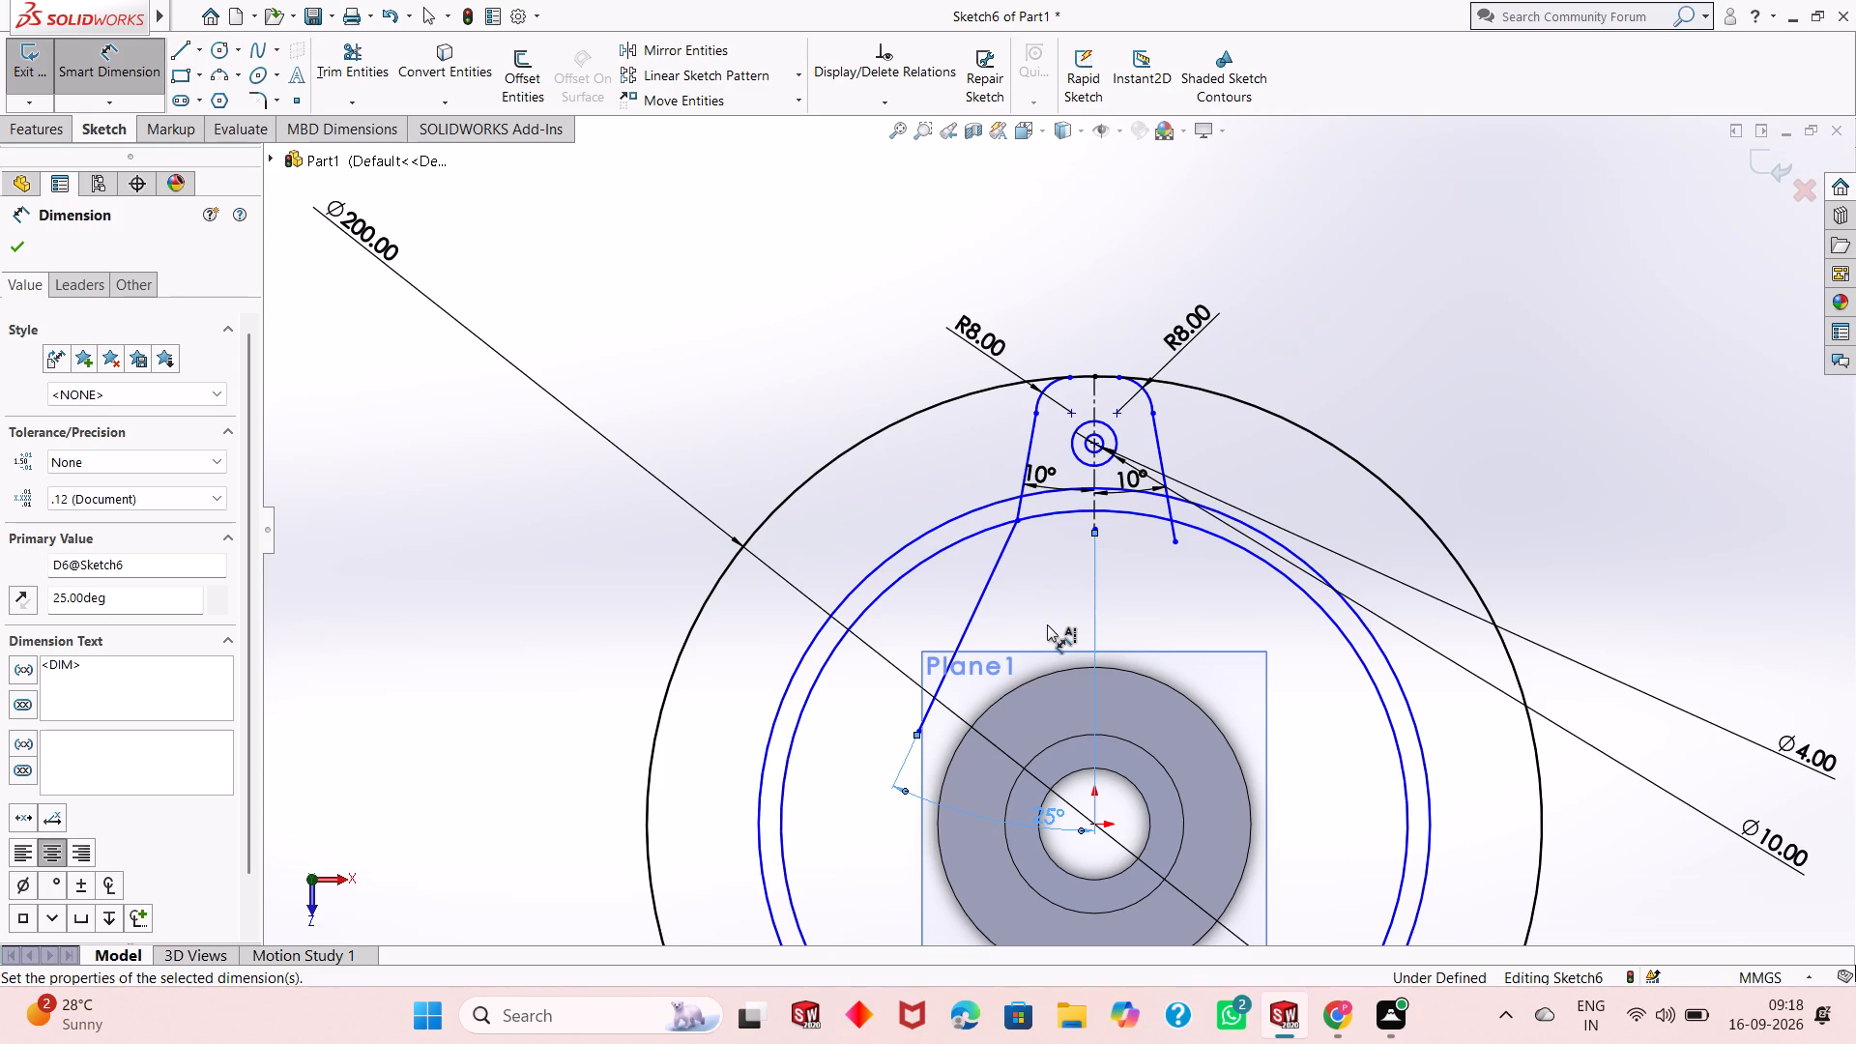
Undo the 25° value on the left hub line's angle dimension.
key("ctrl+z")
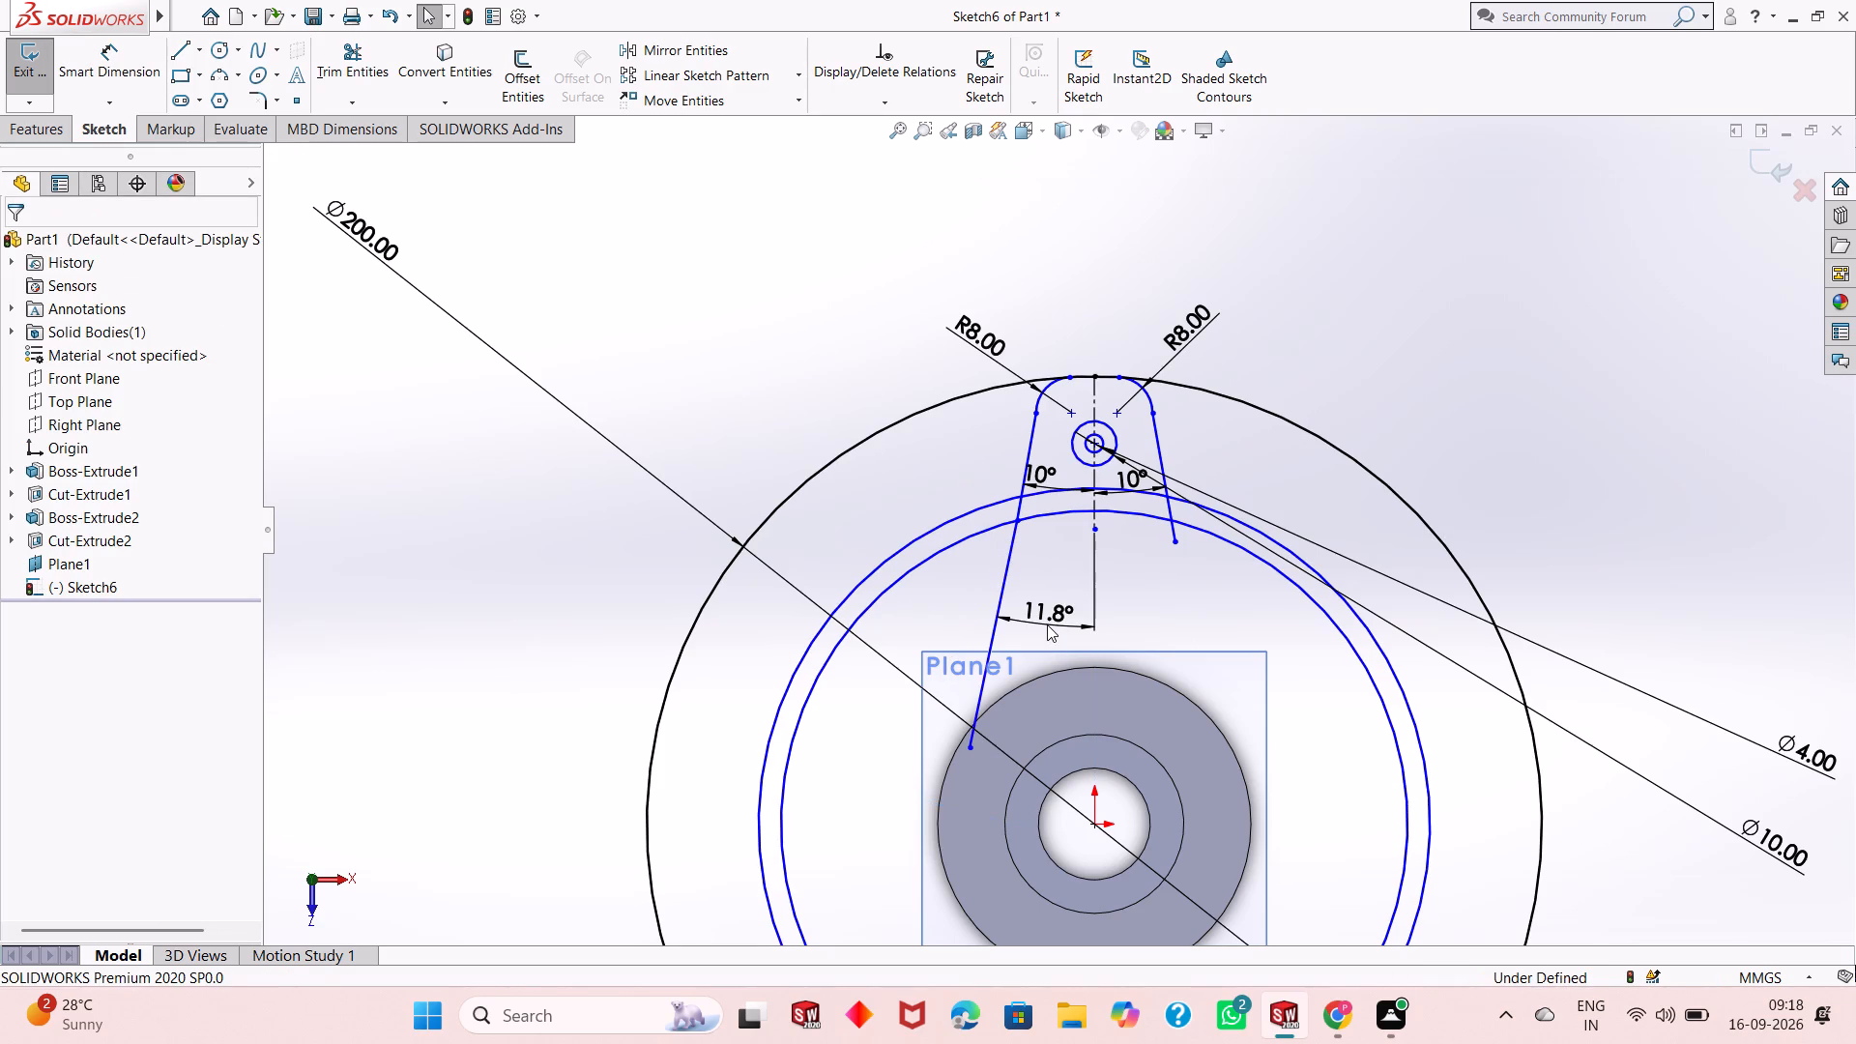
key("Escape")
key("Escape")
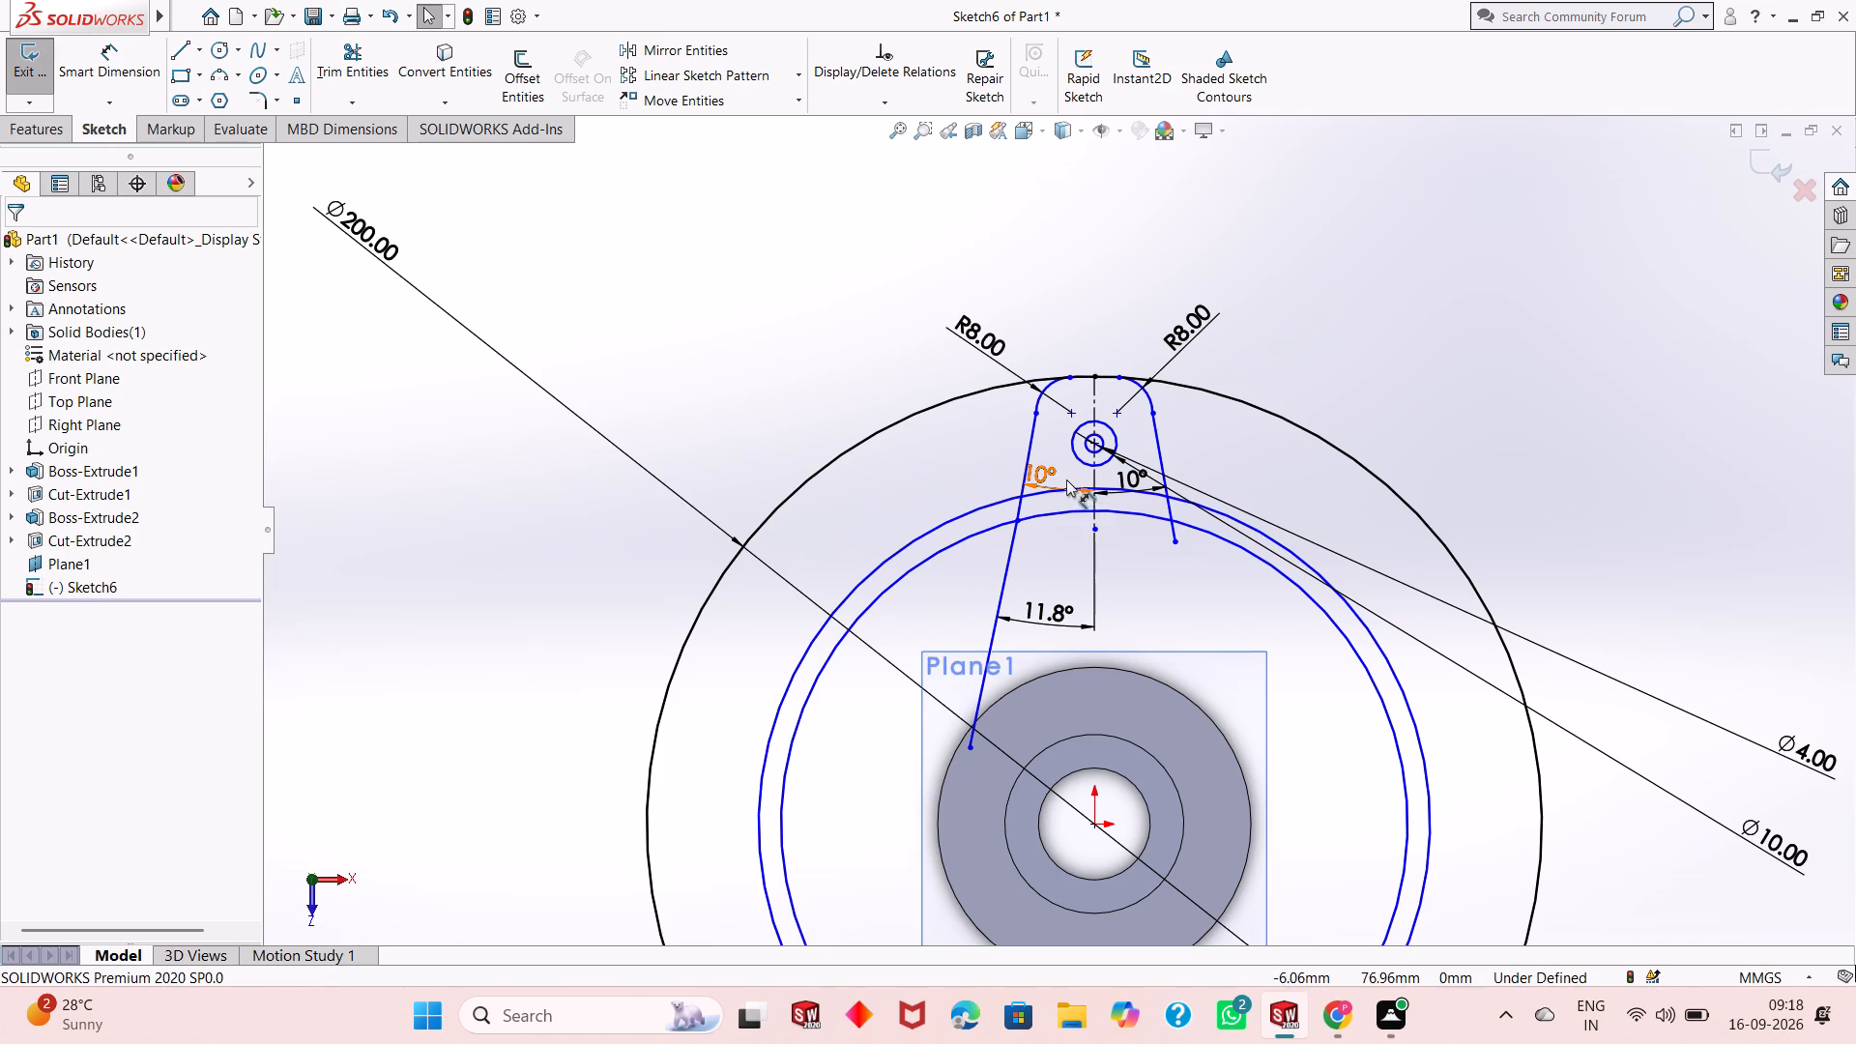
Set the angle between the lug's left side and the centerline to 5°.
double_click(1055, 476)
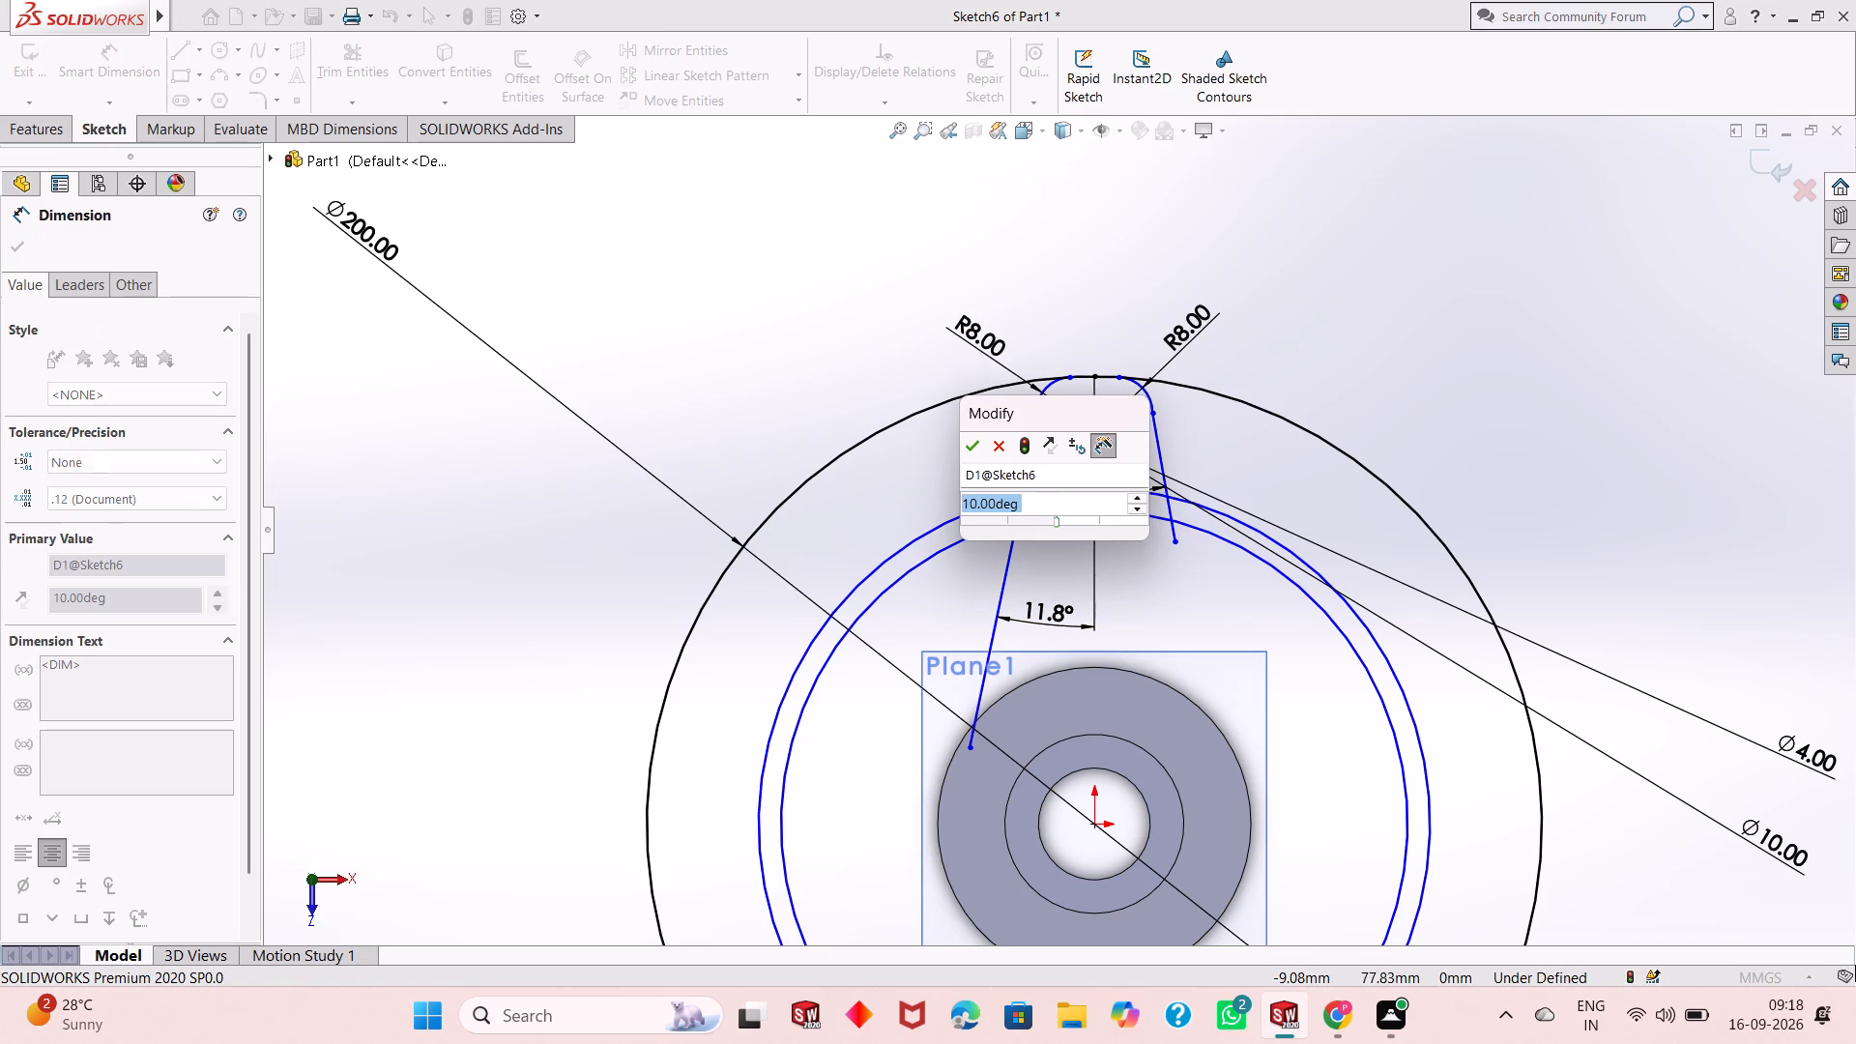
key("5")
key("Return")
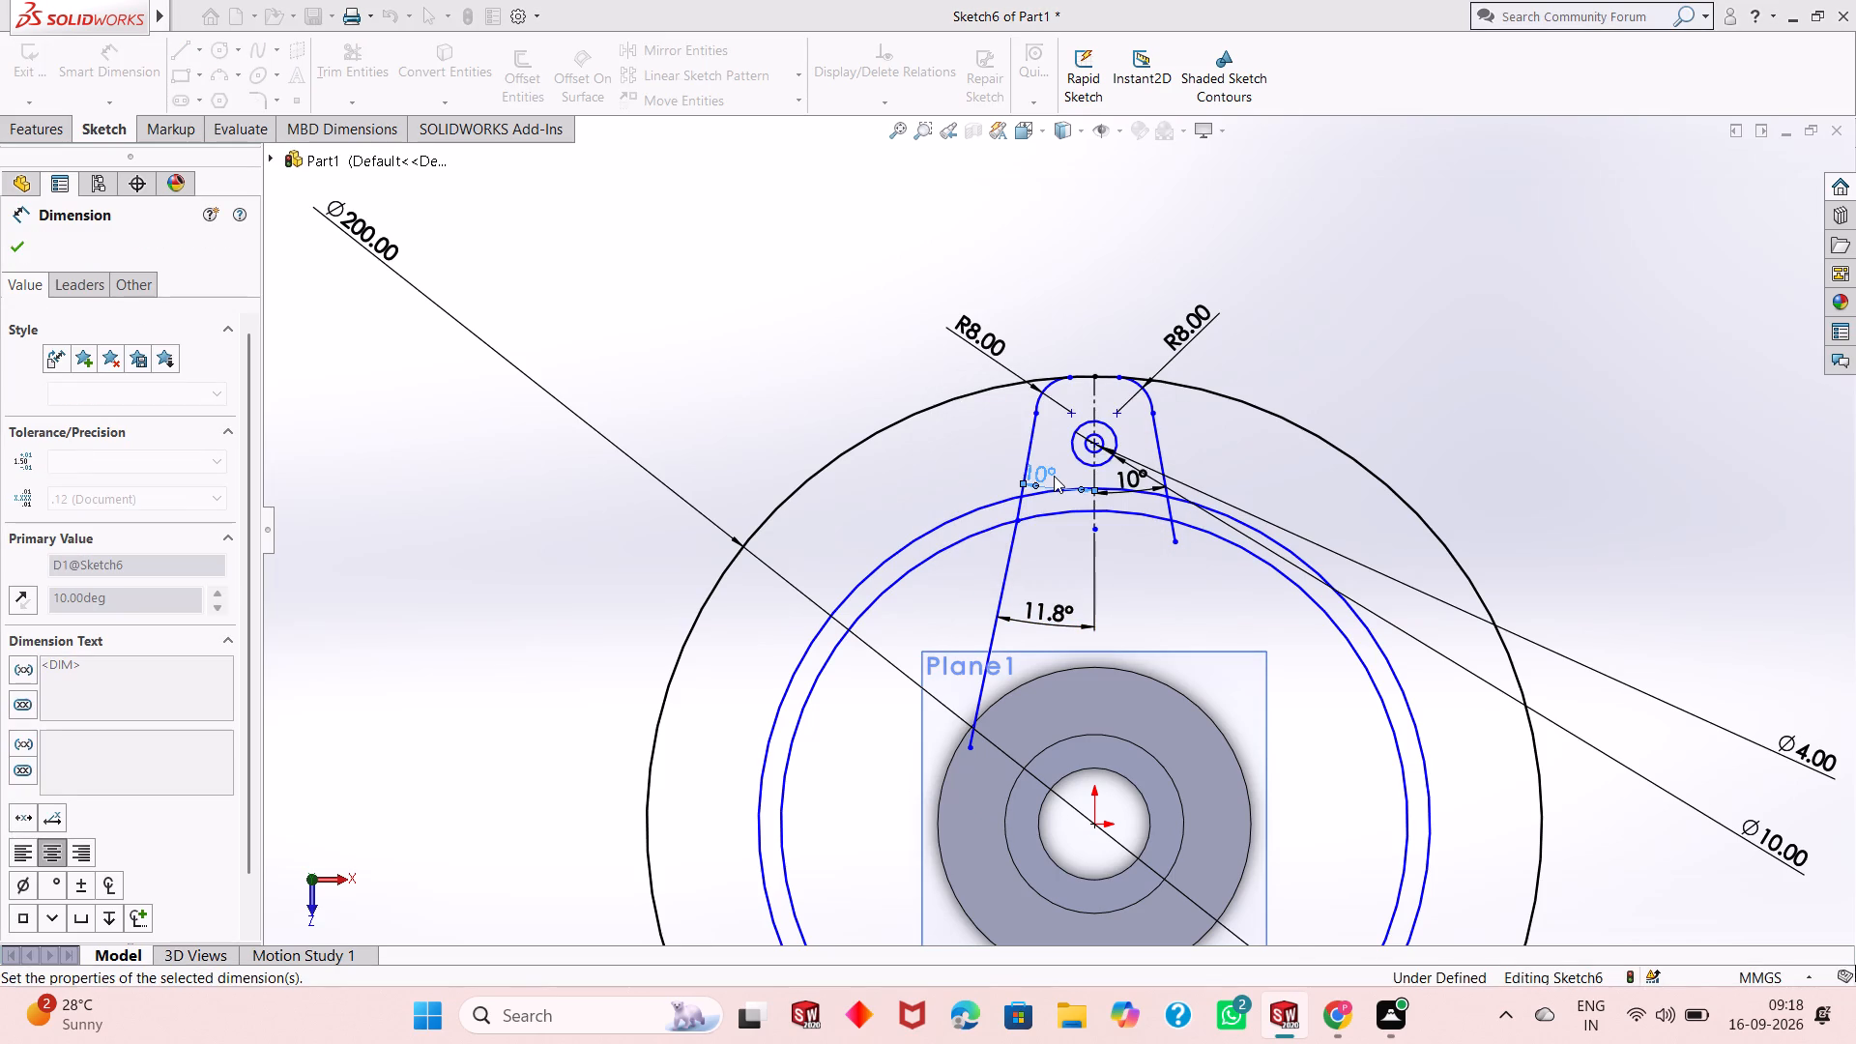
Set the angle between the lug's right side and the vertical centerline to 5°.
double_click(1124, 476)
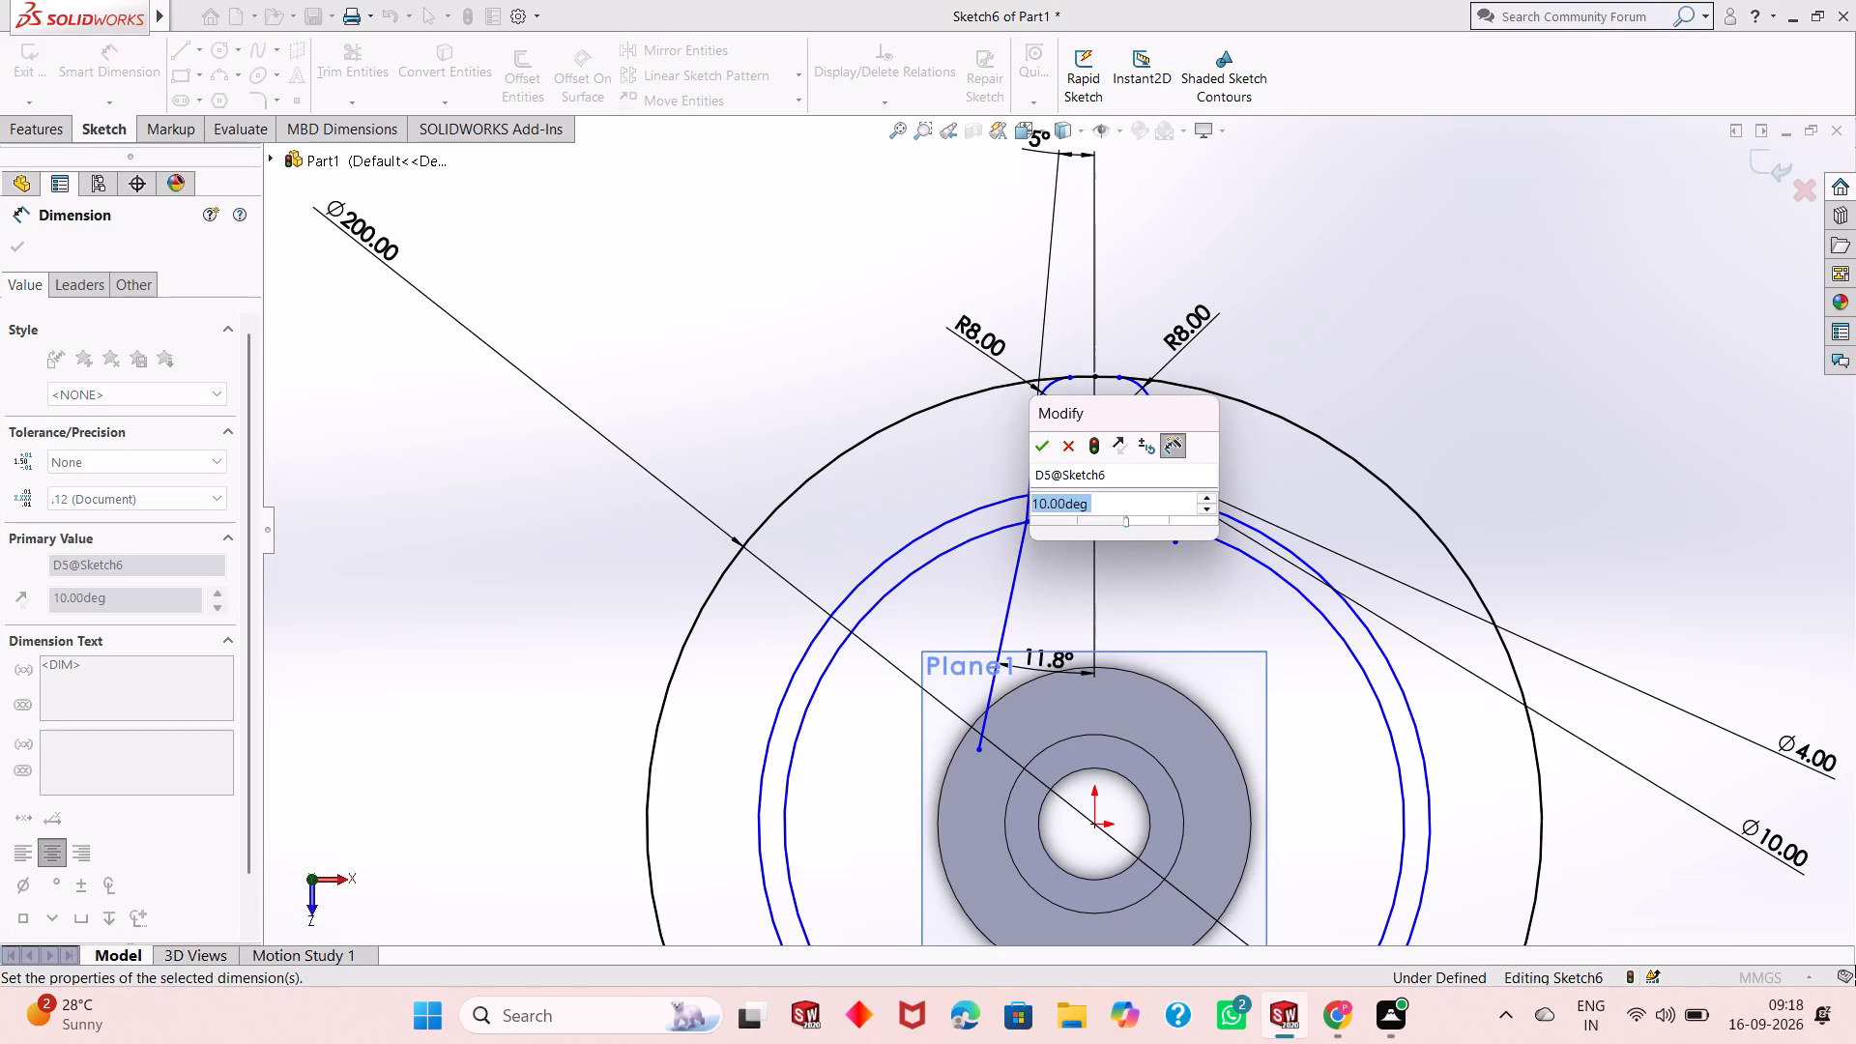
key("5")
key("Return")
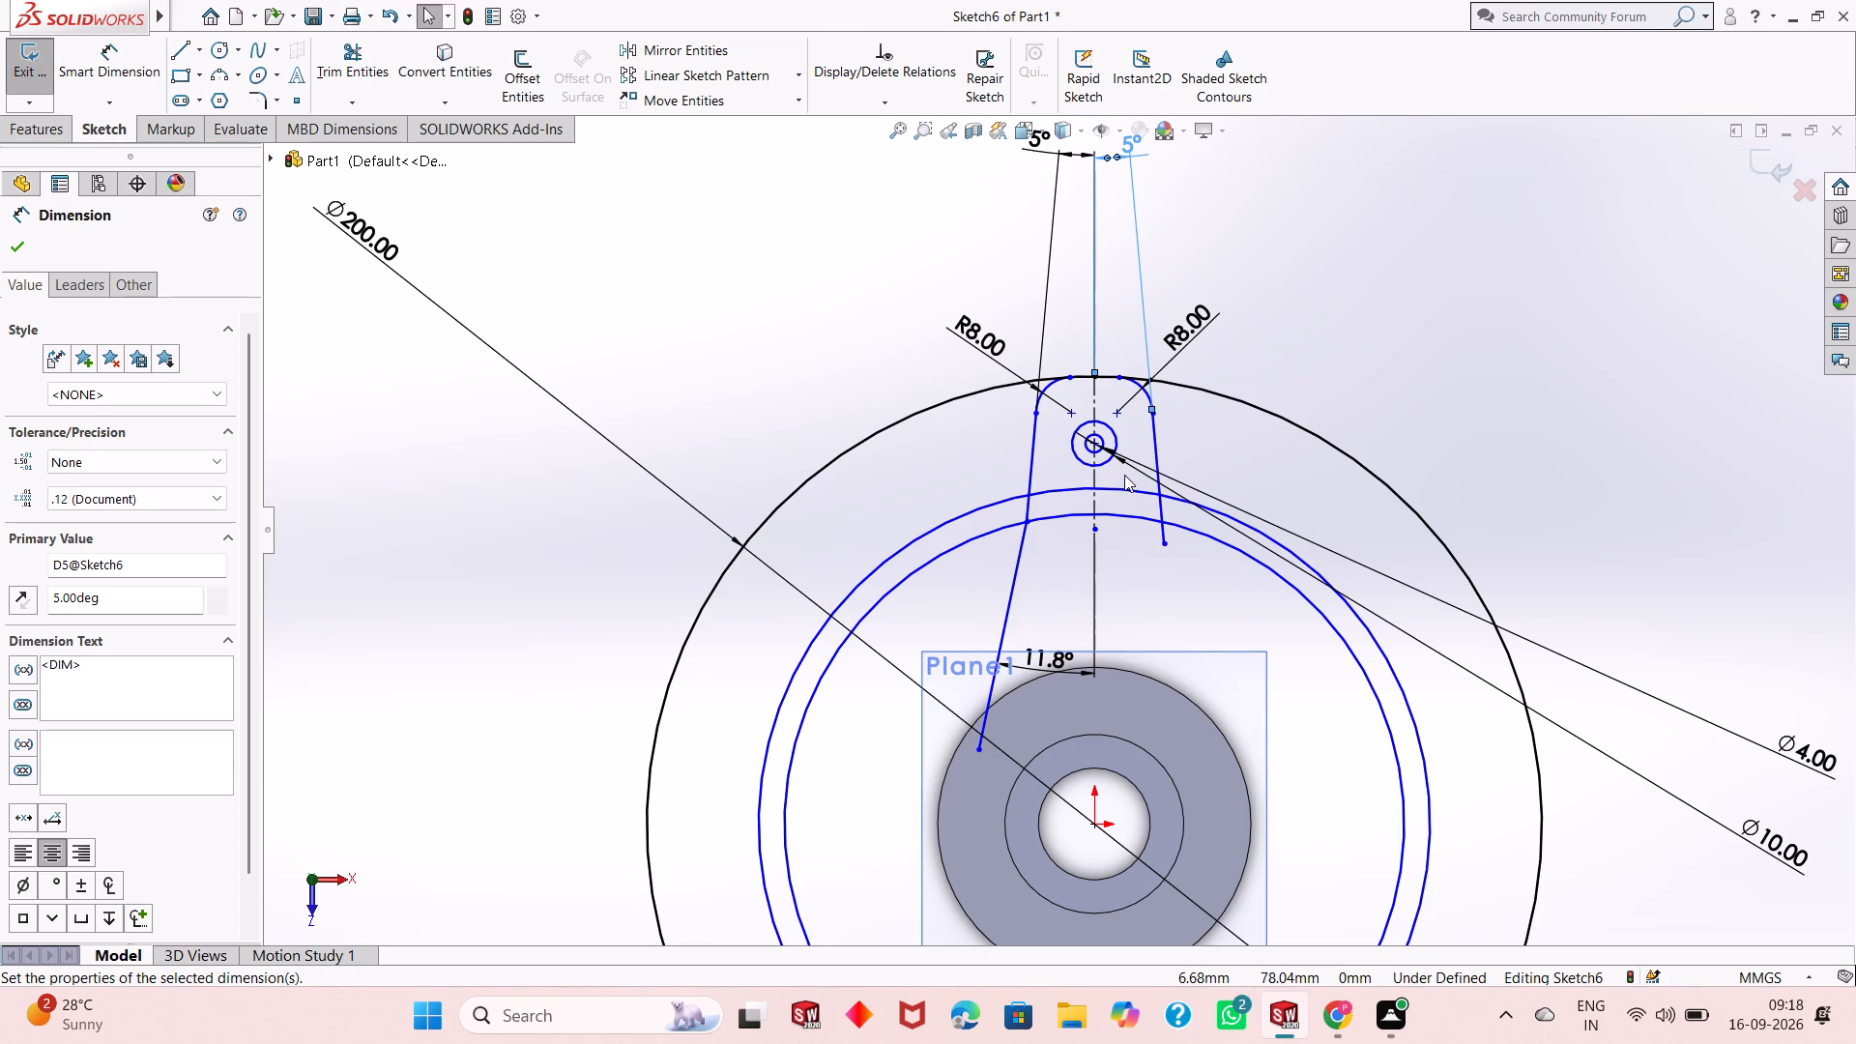
scroll(1110, 419, "down", 2)
scroll(1110, 419, "up", 3)
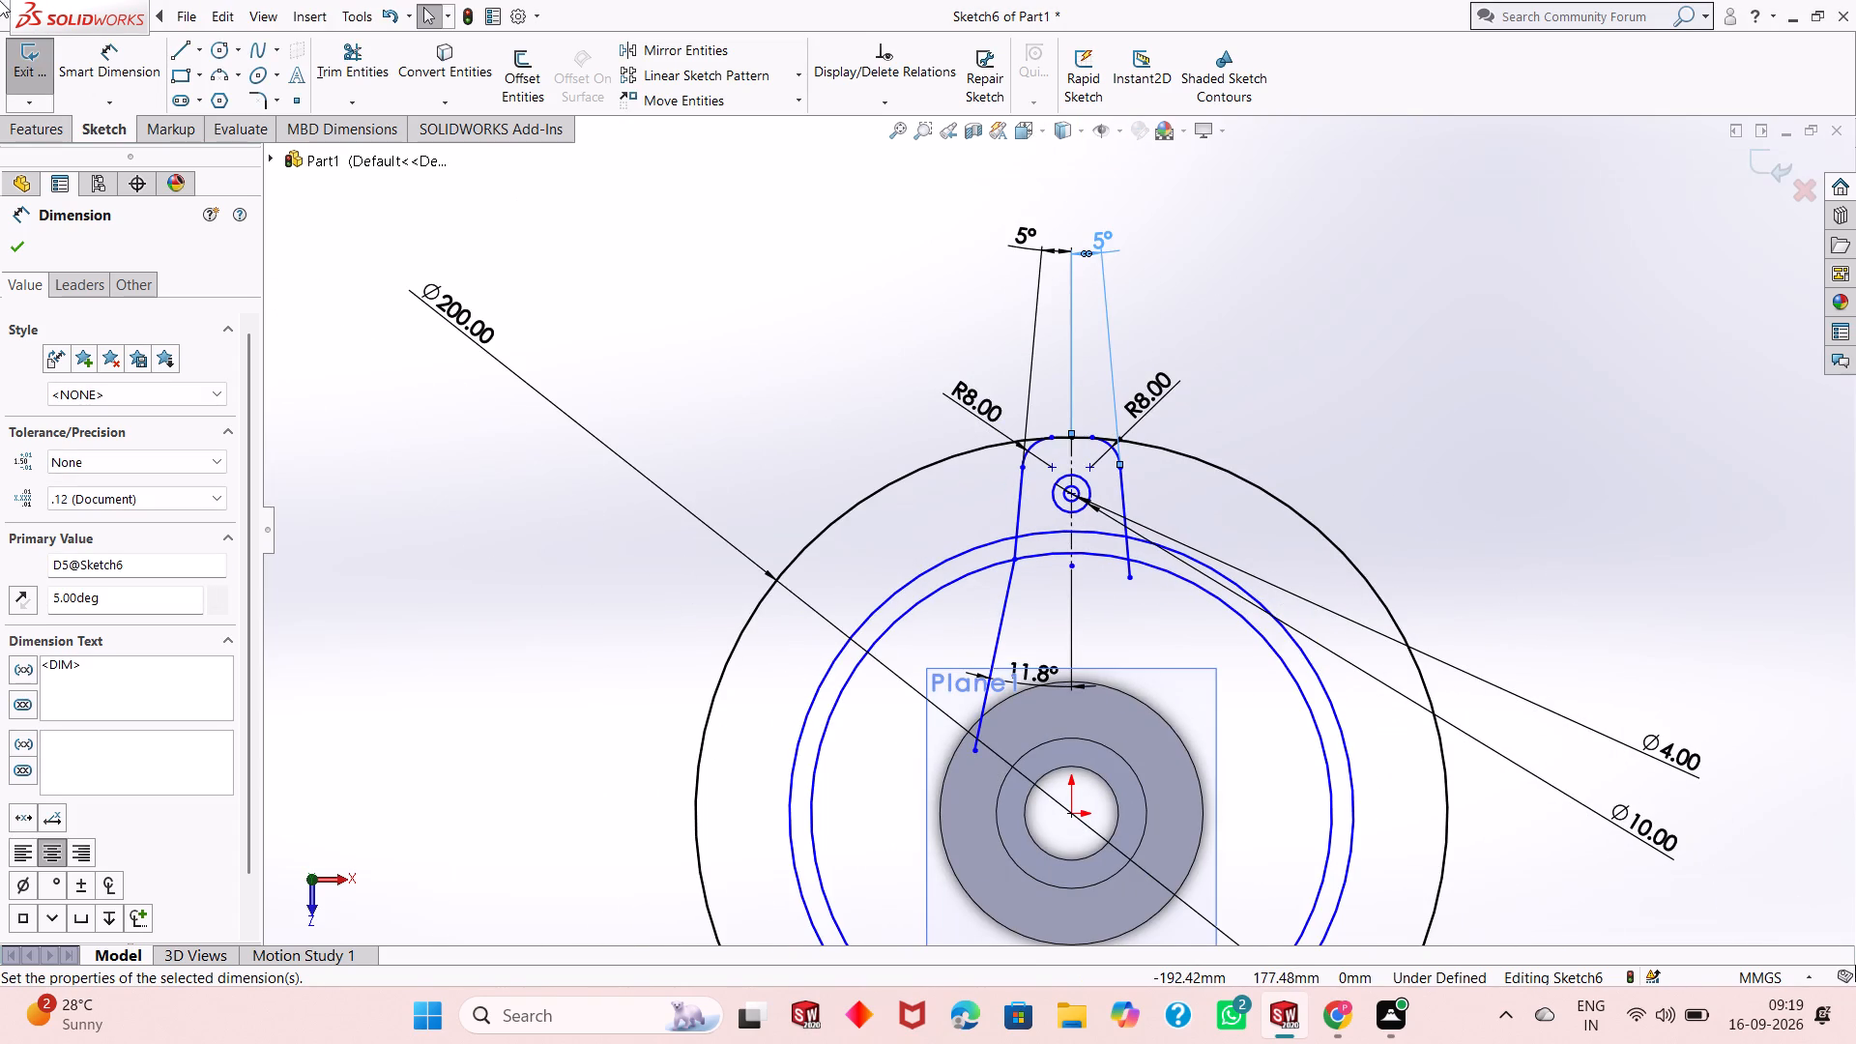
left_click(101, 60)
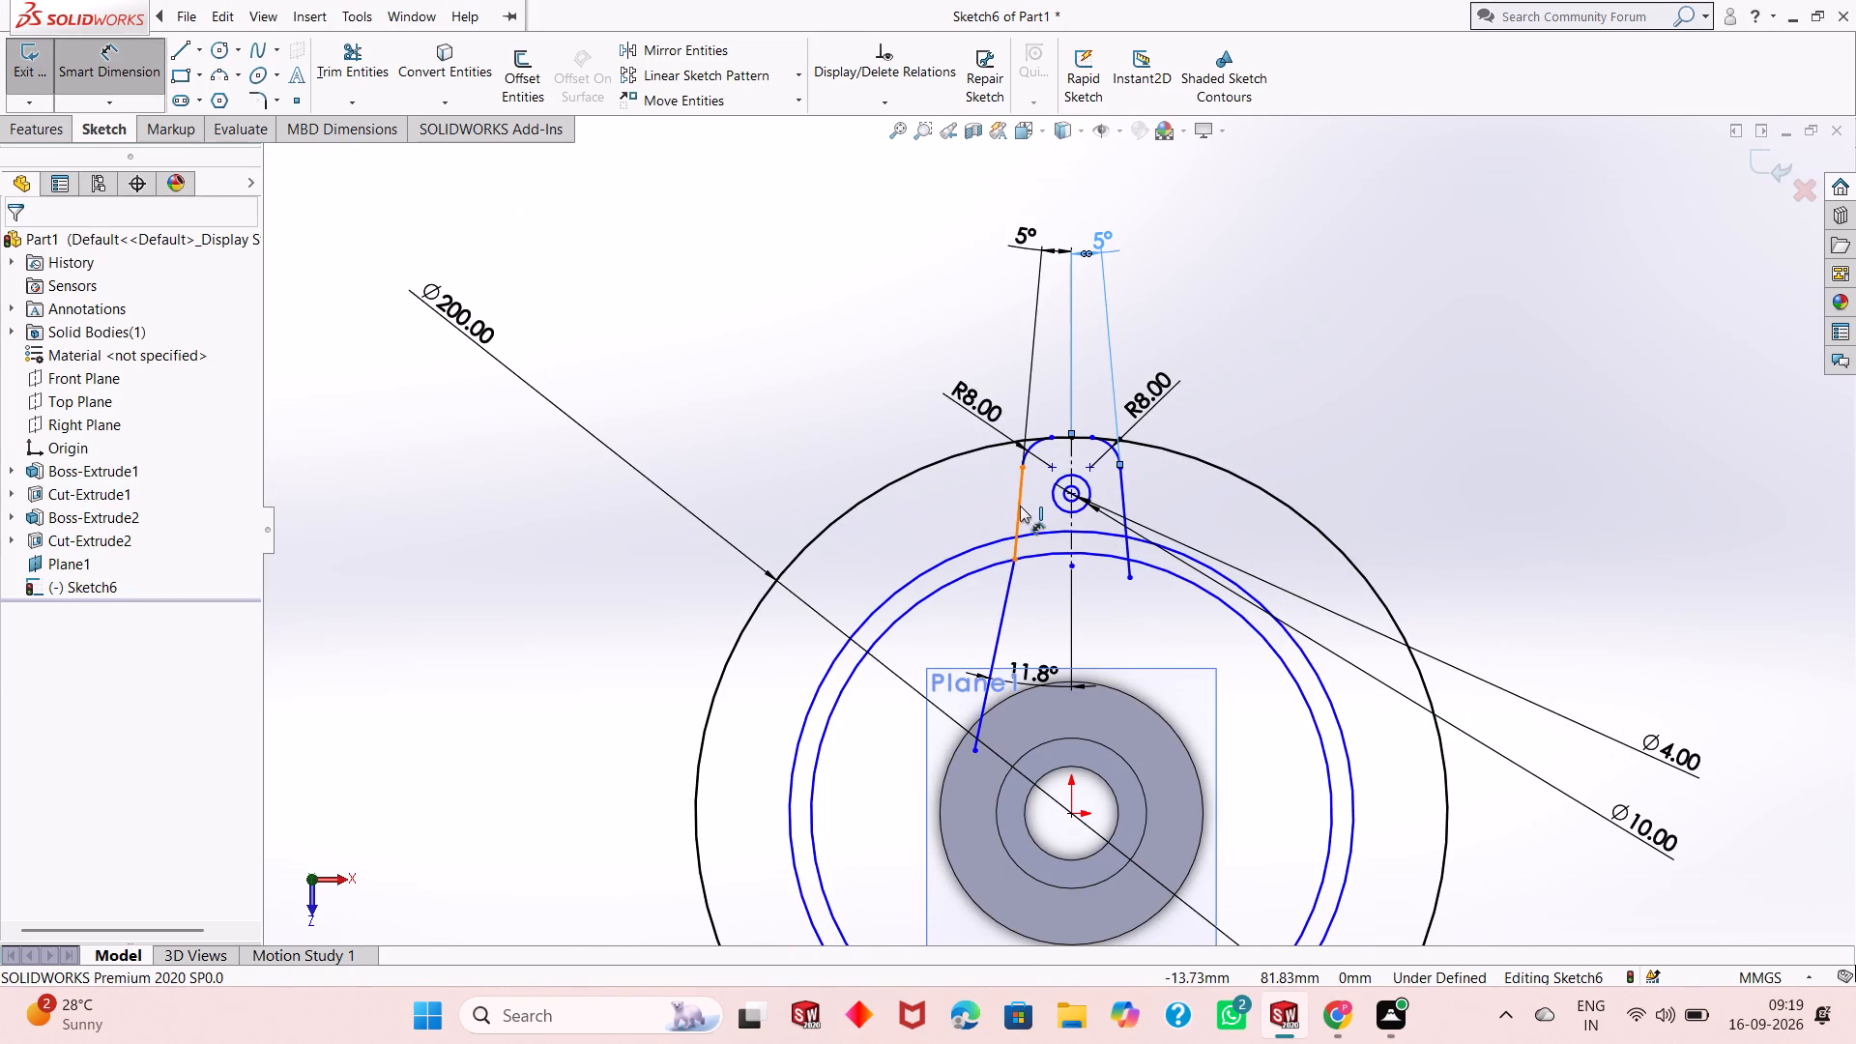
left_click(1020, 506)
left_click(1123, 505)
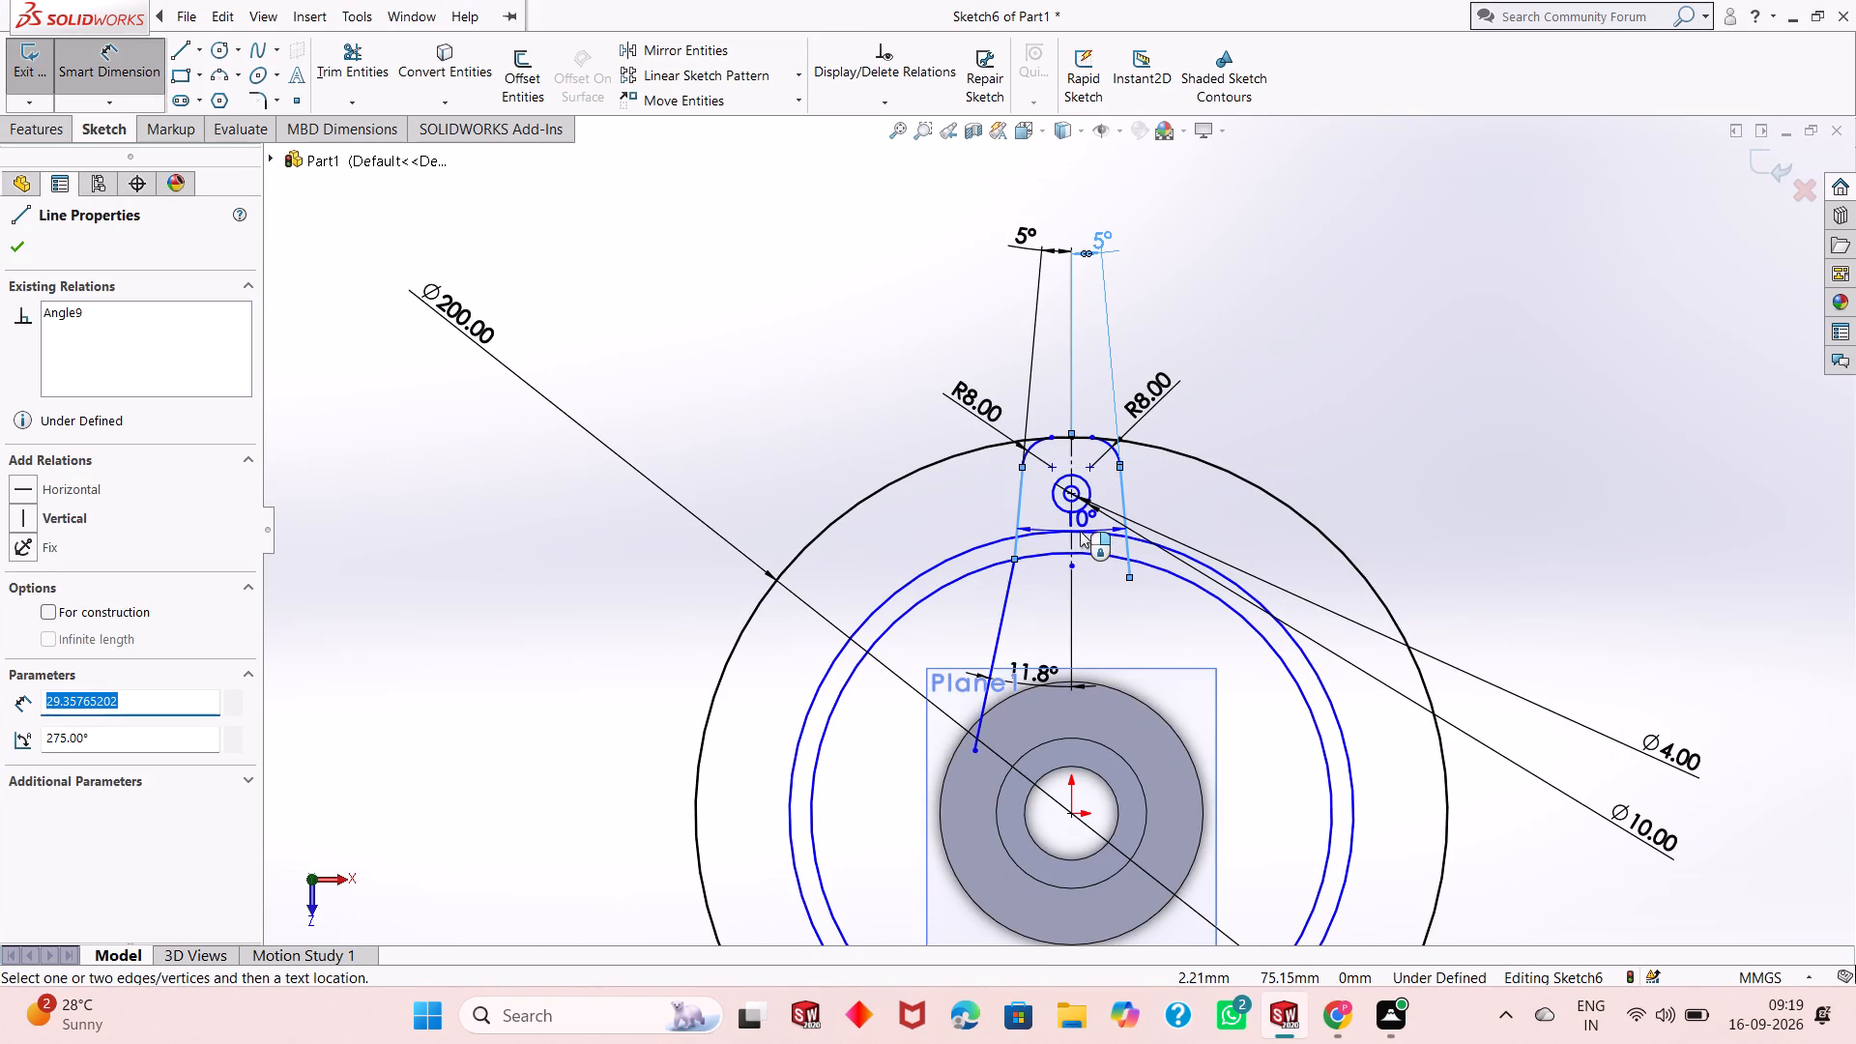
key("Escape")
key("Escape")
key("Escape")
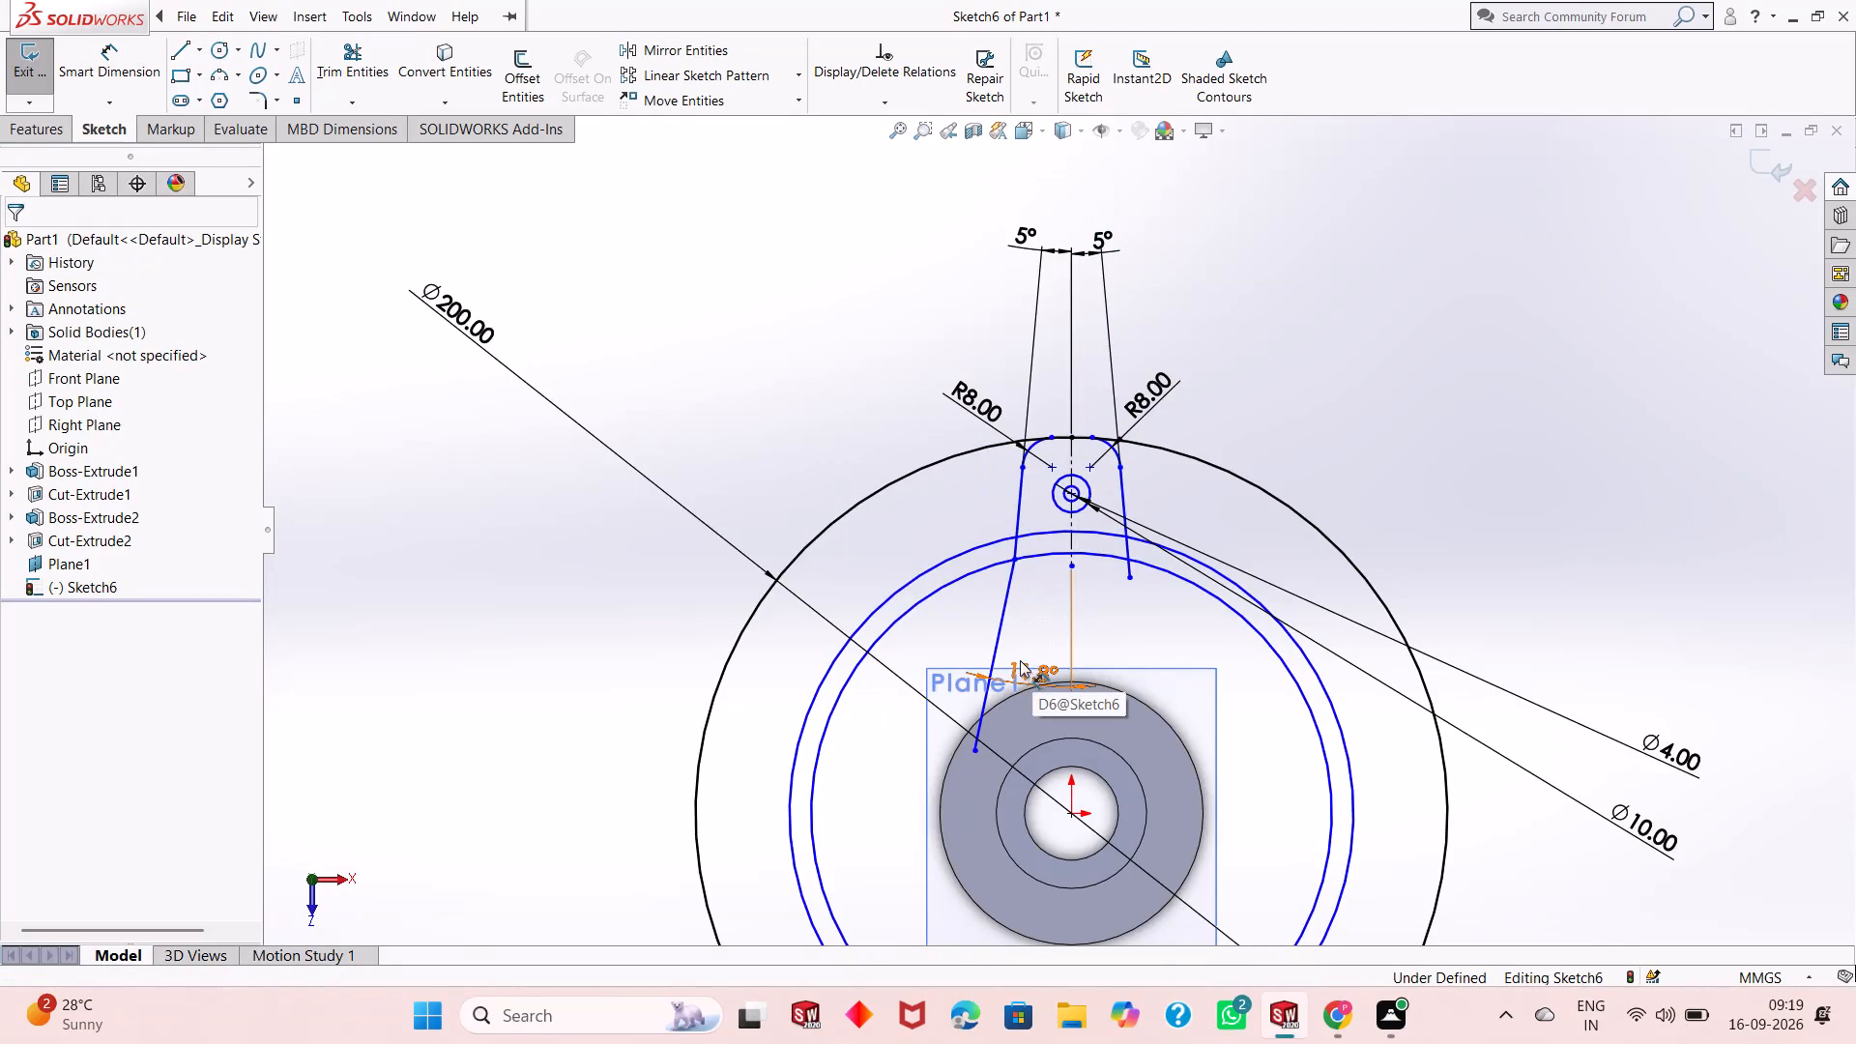
Set the angle between the left hub line and the vertical centerline to 12.5°.
scroll(1014, 679, "down", 2)
double_click(1039, 654)
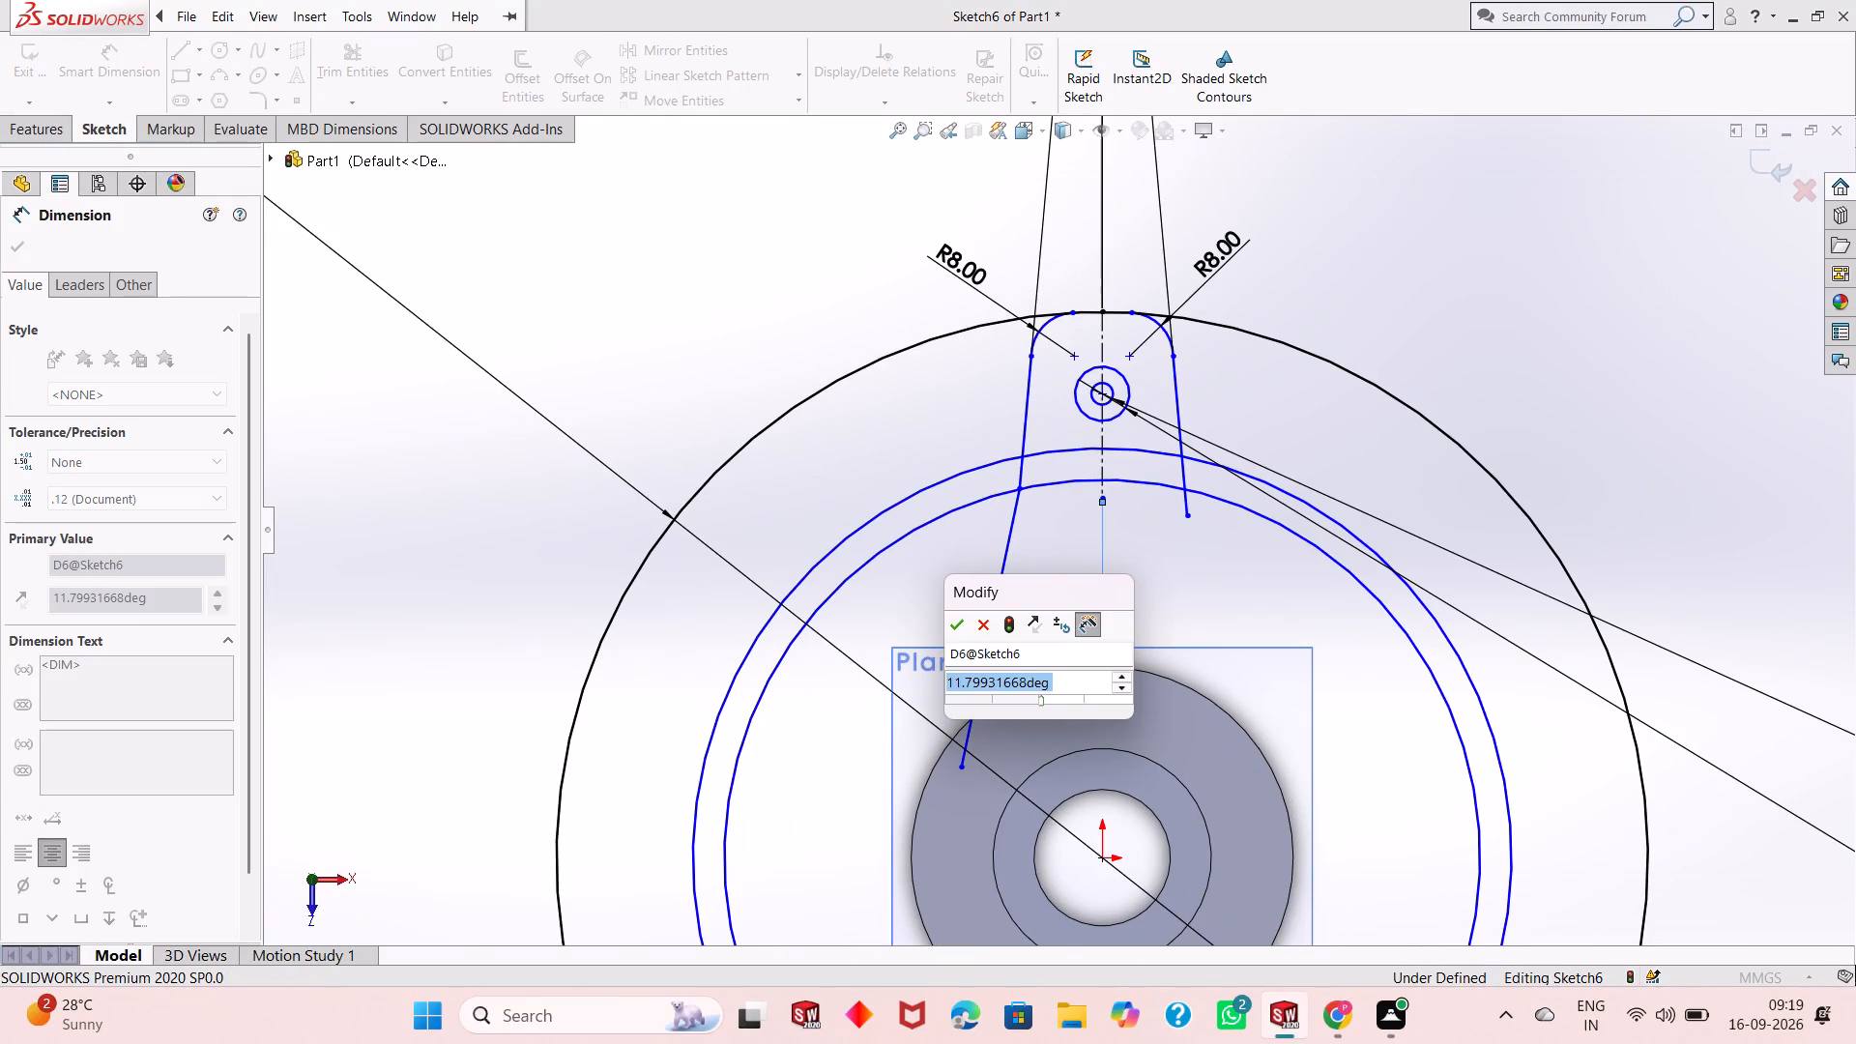
type("12.5")
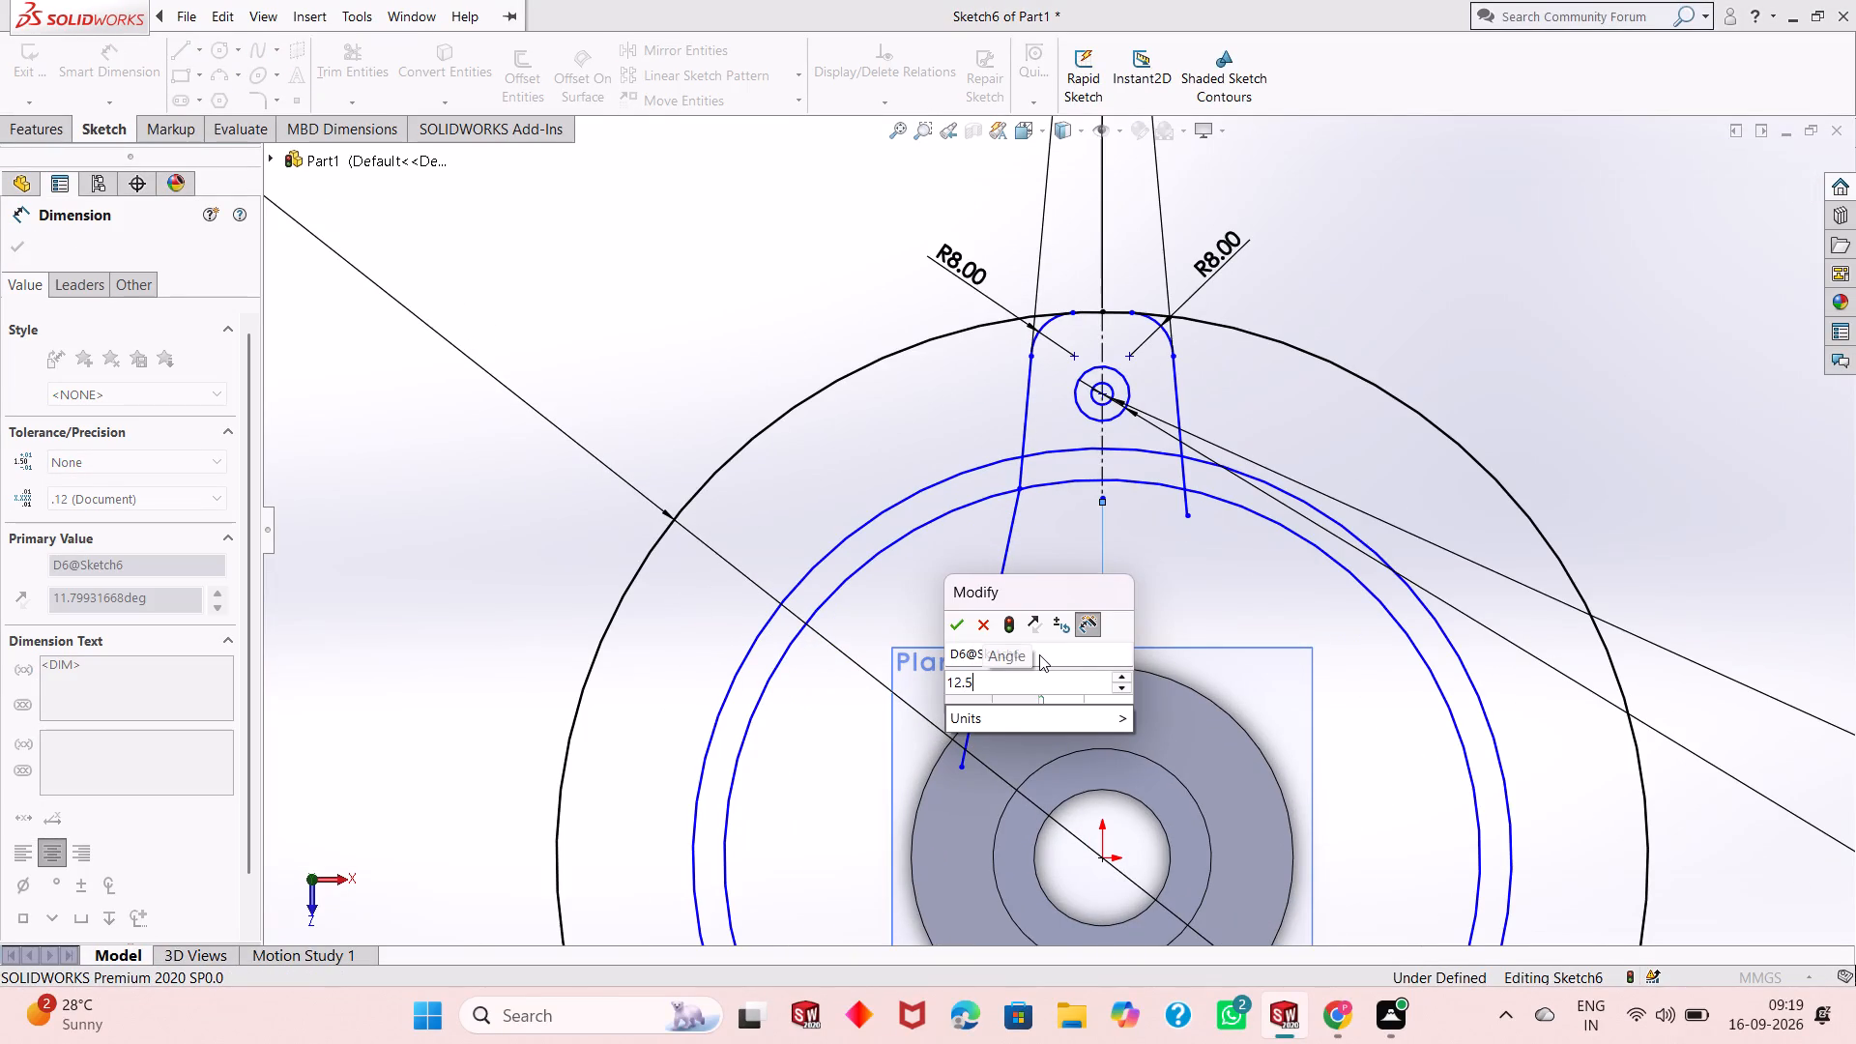
key("Return")
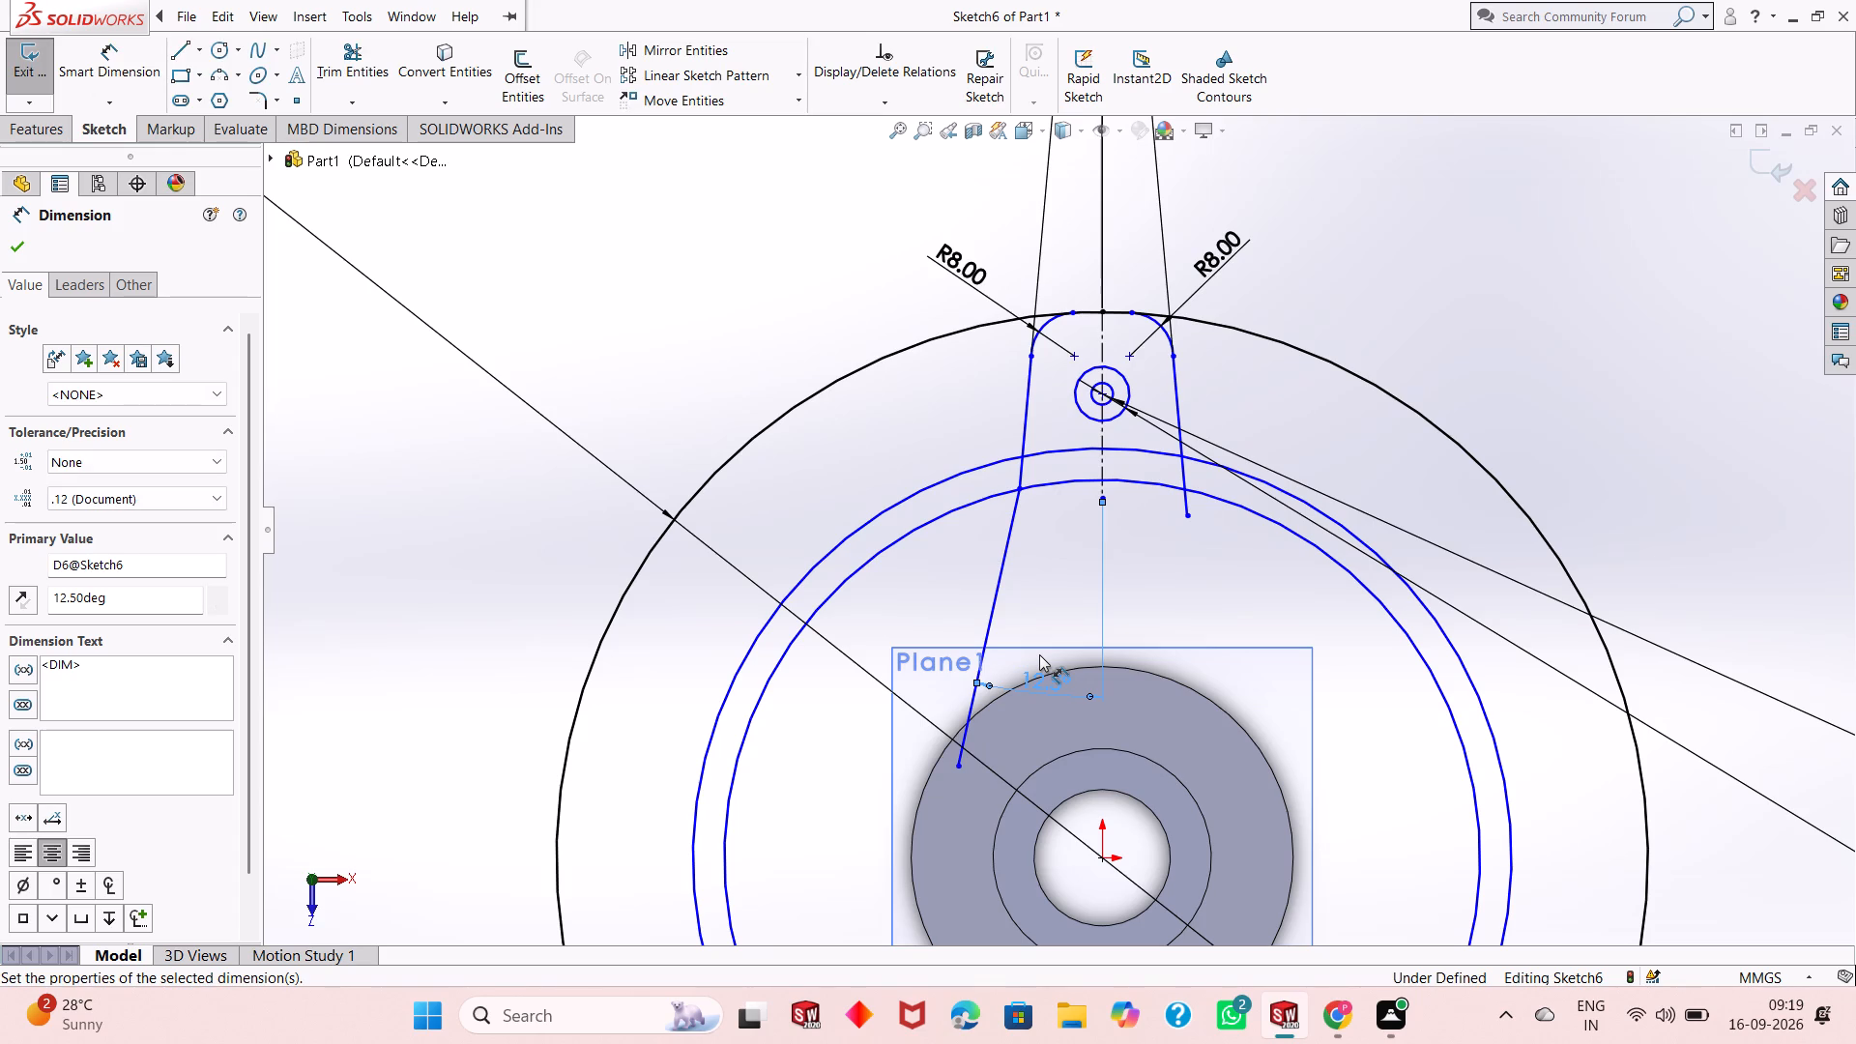
right_click(746, 274)
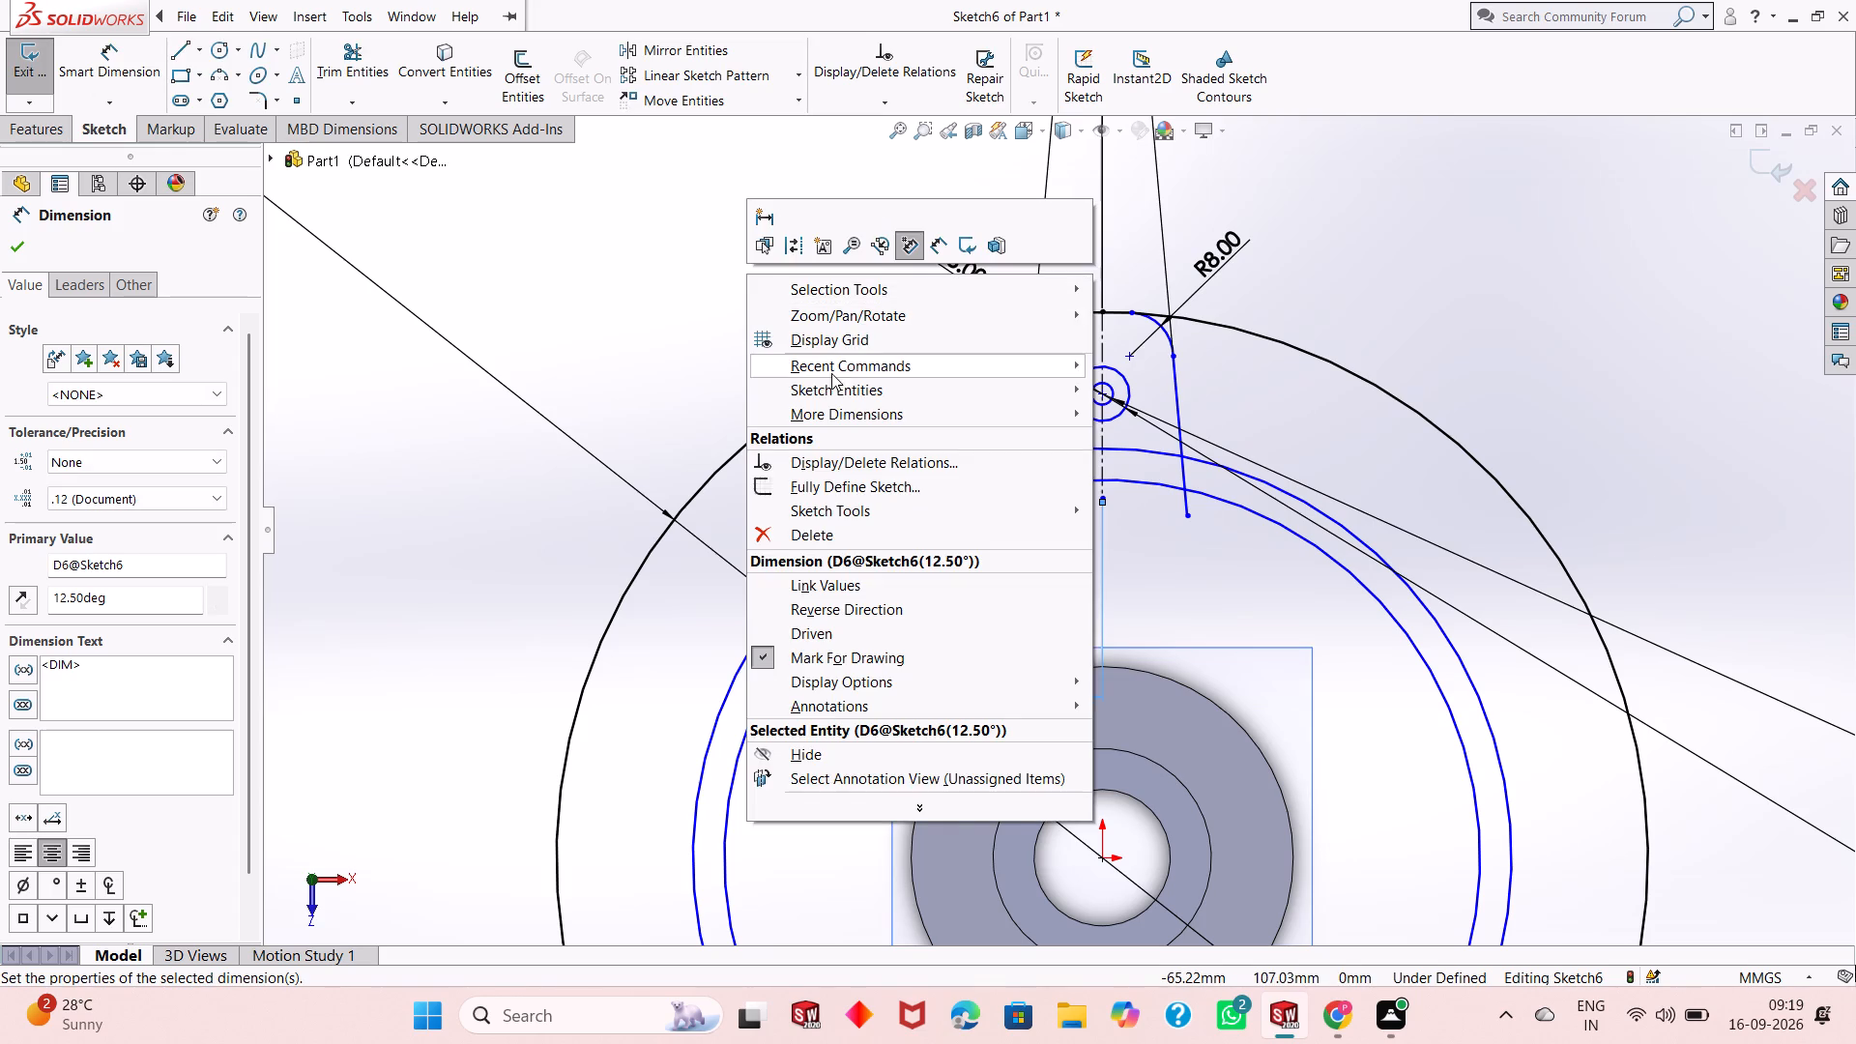
left_click(599, 268)
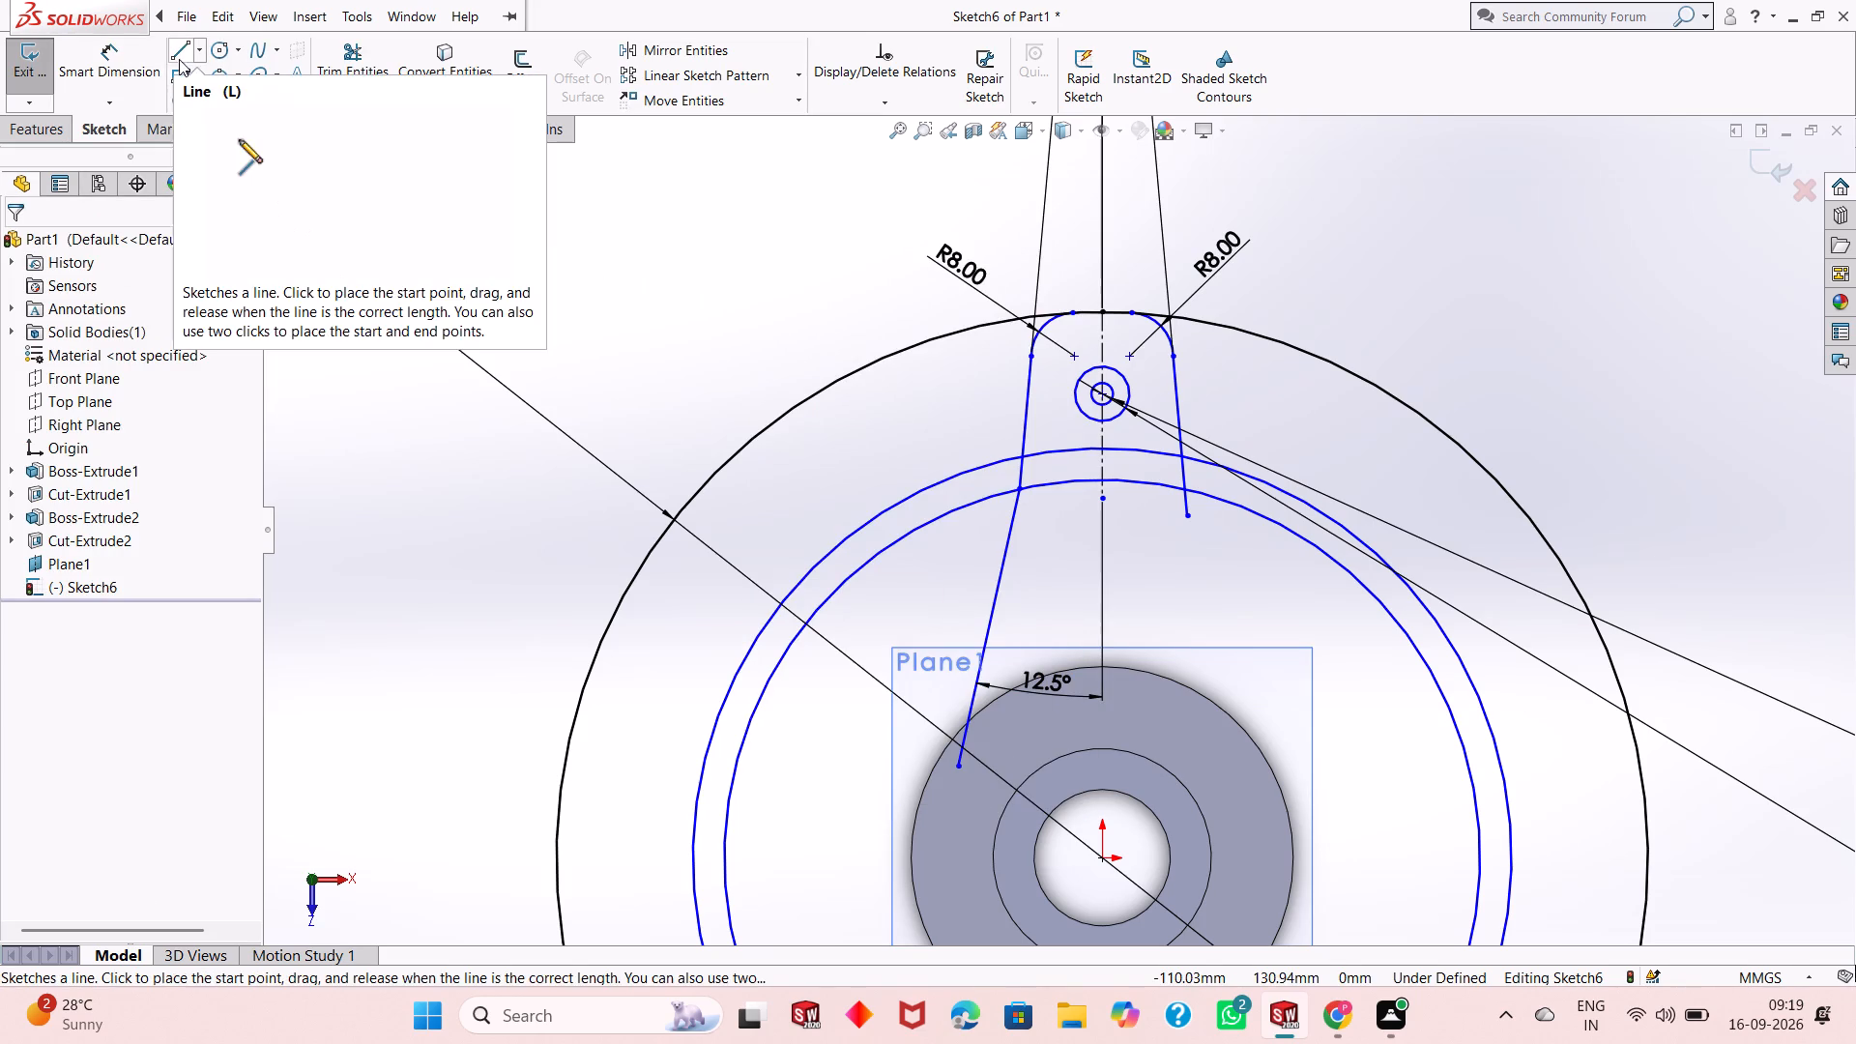
Trim the lower end of the lug's right side back to the inner of the two concentric rim circles.
left_click(186, 57)
key("Escape")
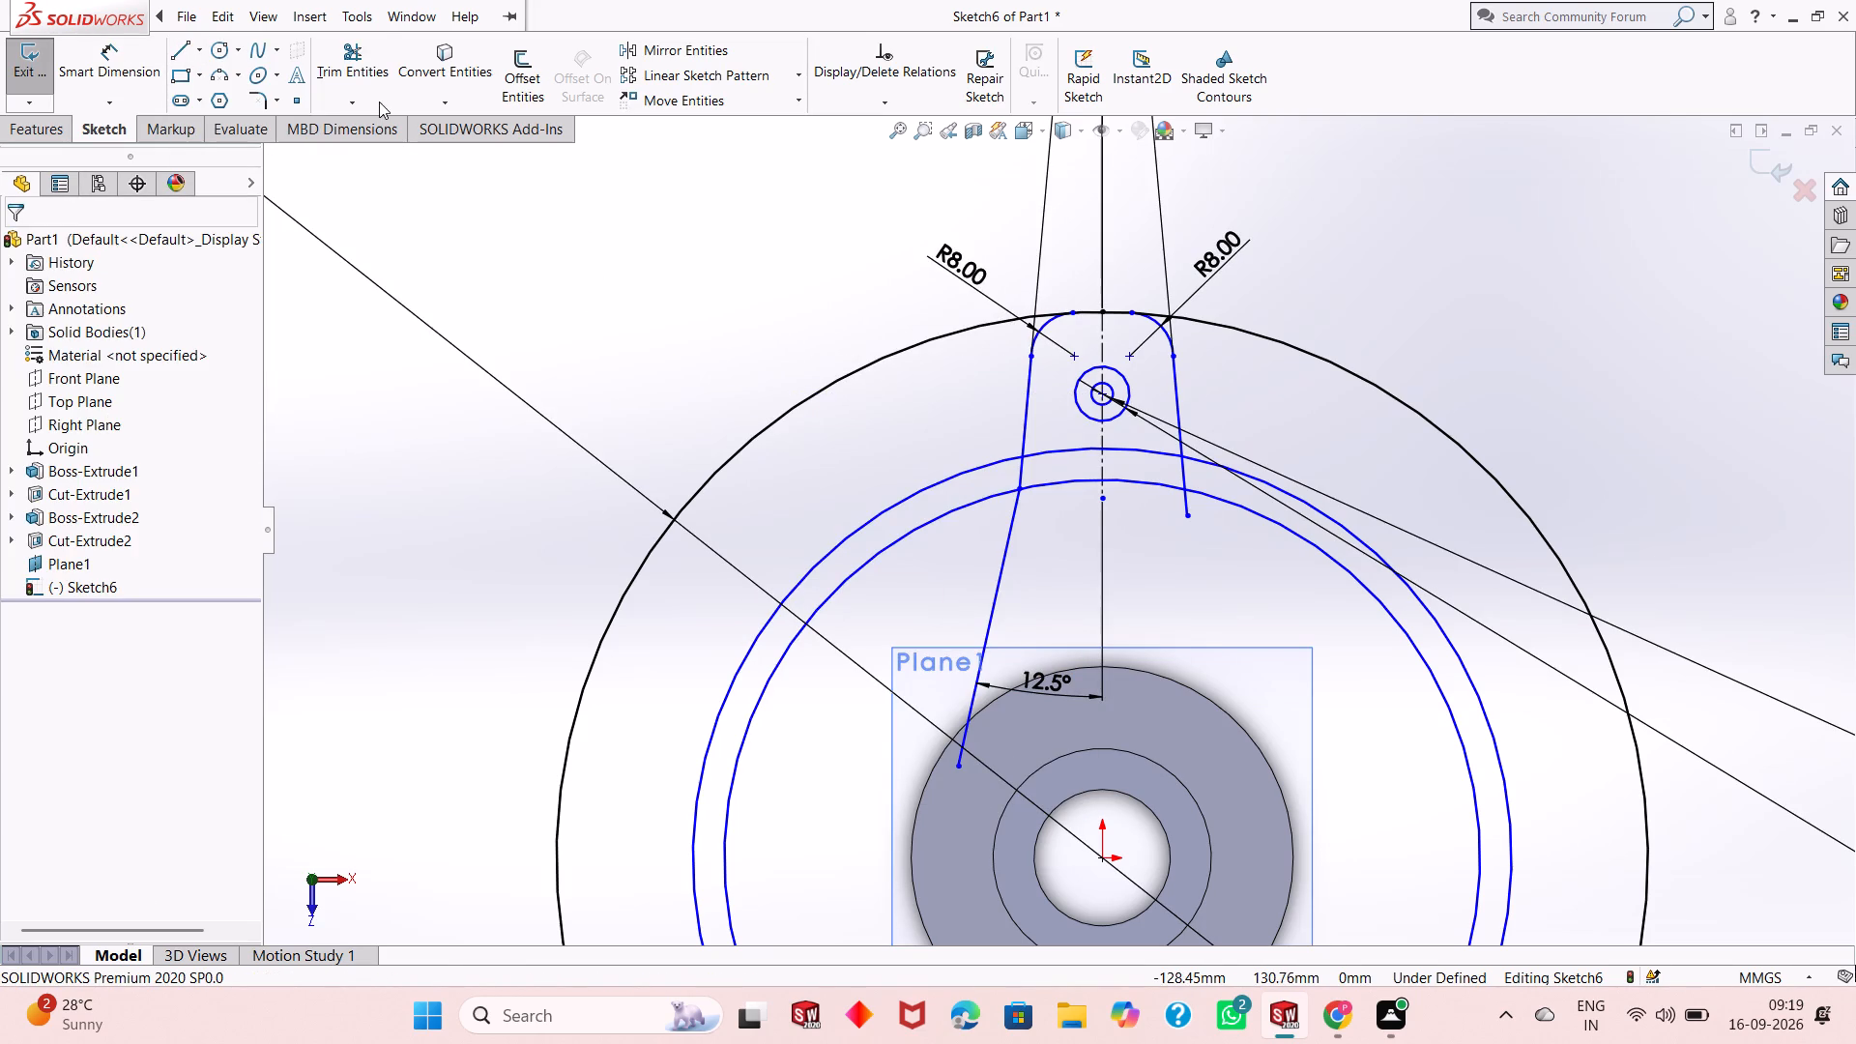
left_click(371, 68)
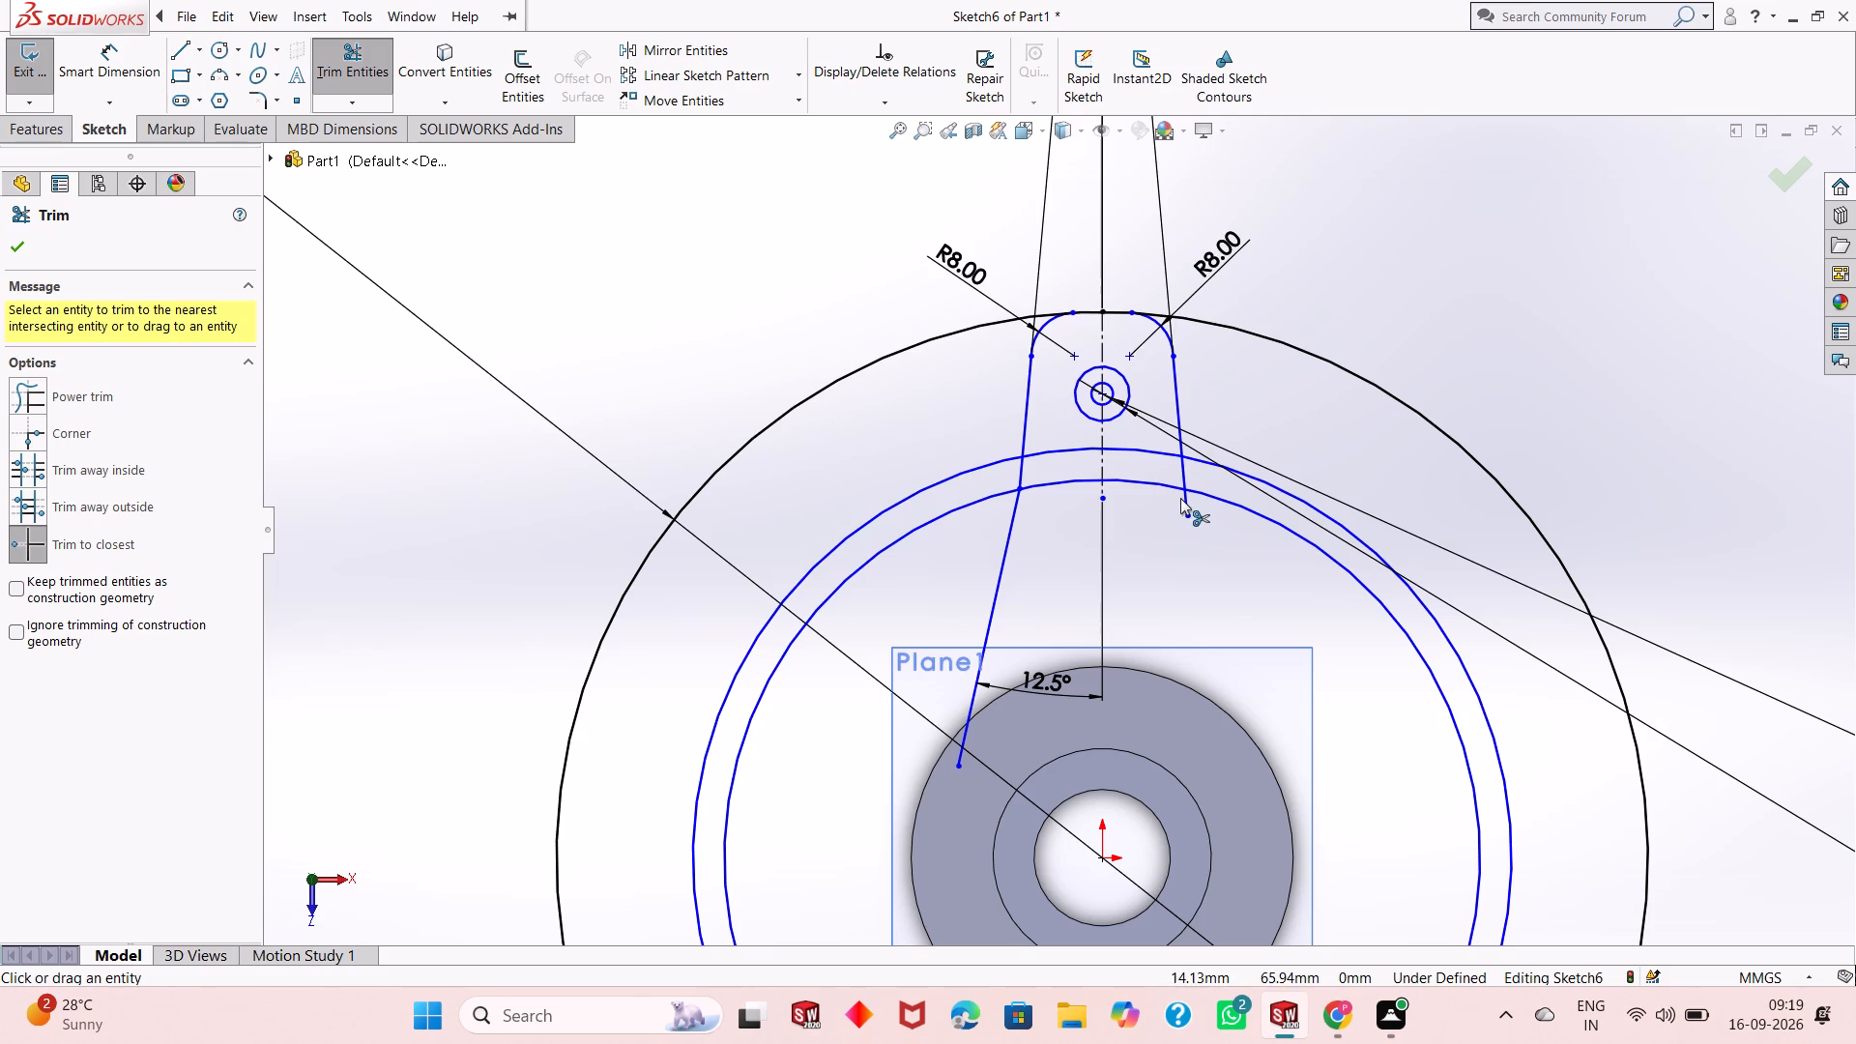
left_click(1184, 501)
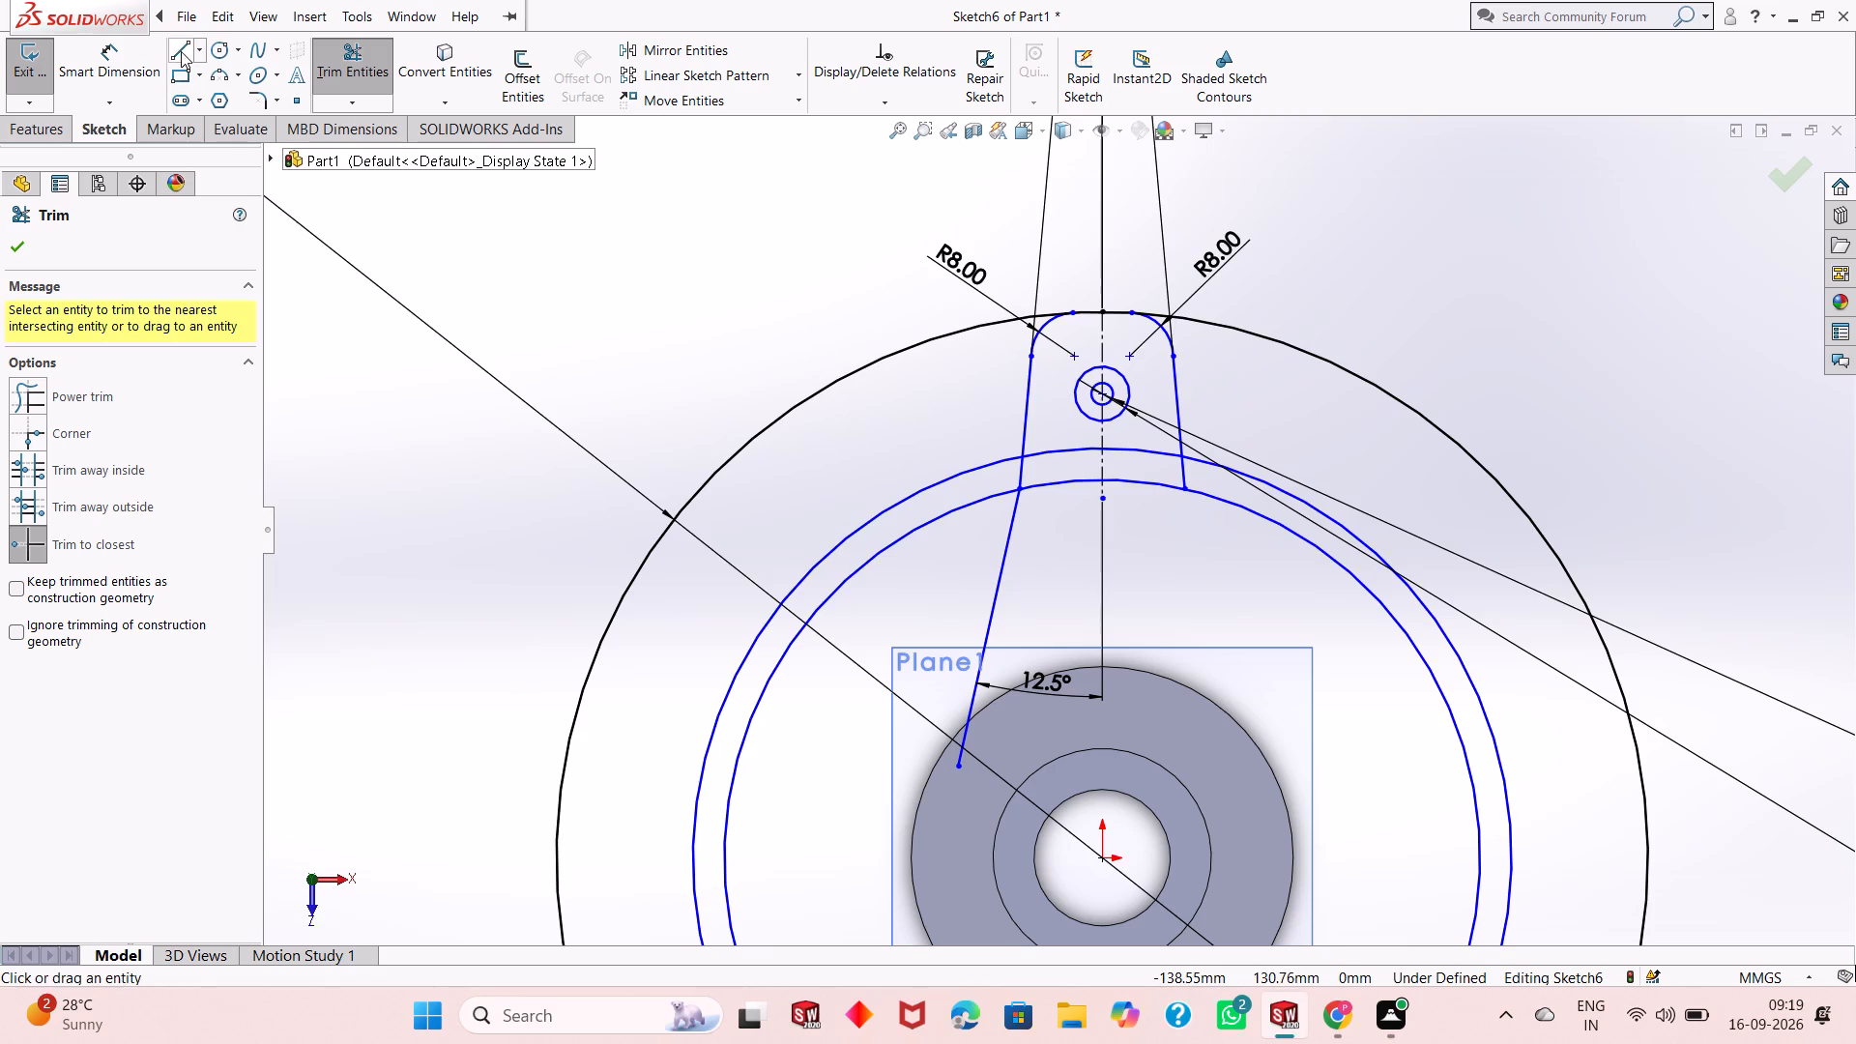
Sketch a line about 47.8 mm long from the right side's trimmed lower end into the hub, slanted about 8° from vertical.
left_click(181, 51)
left_click(1182, 491)
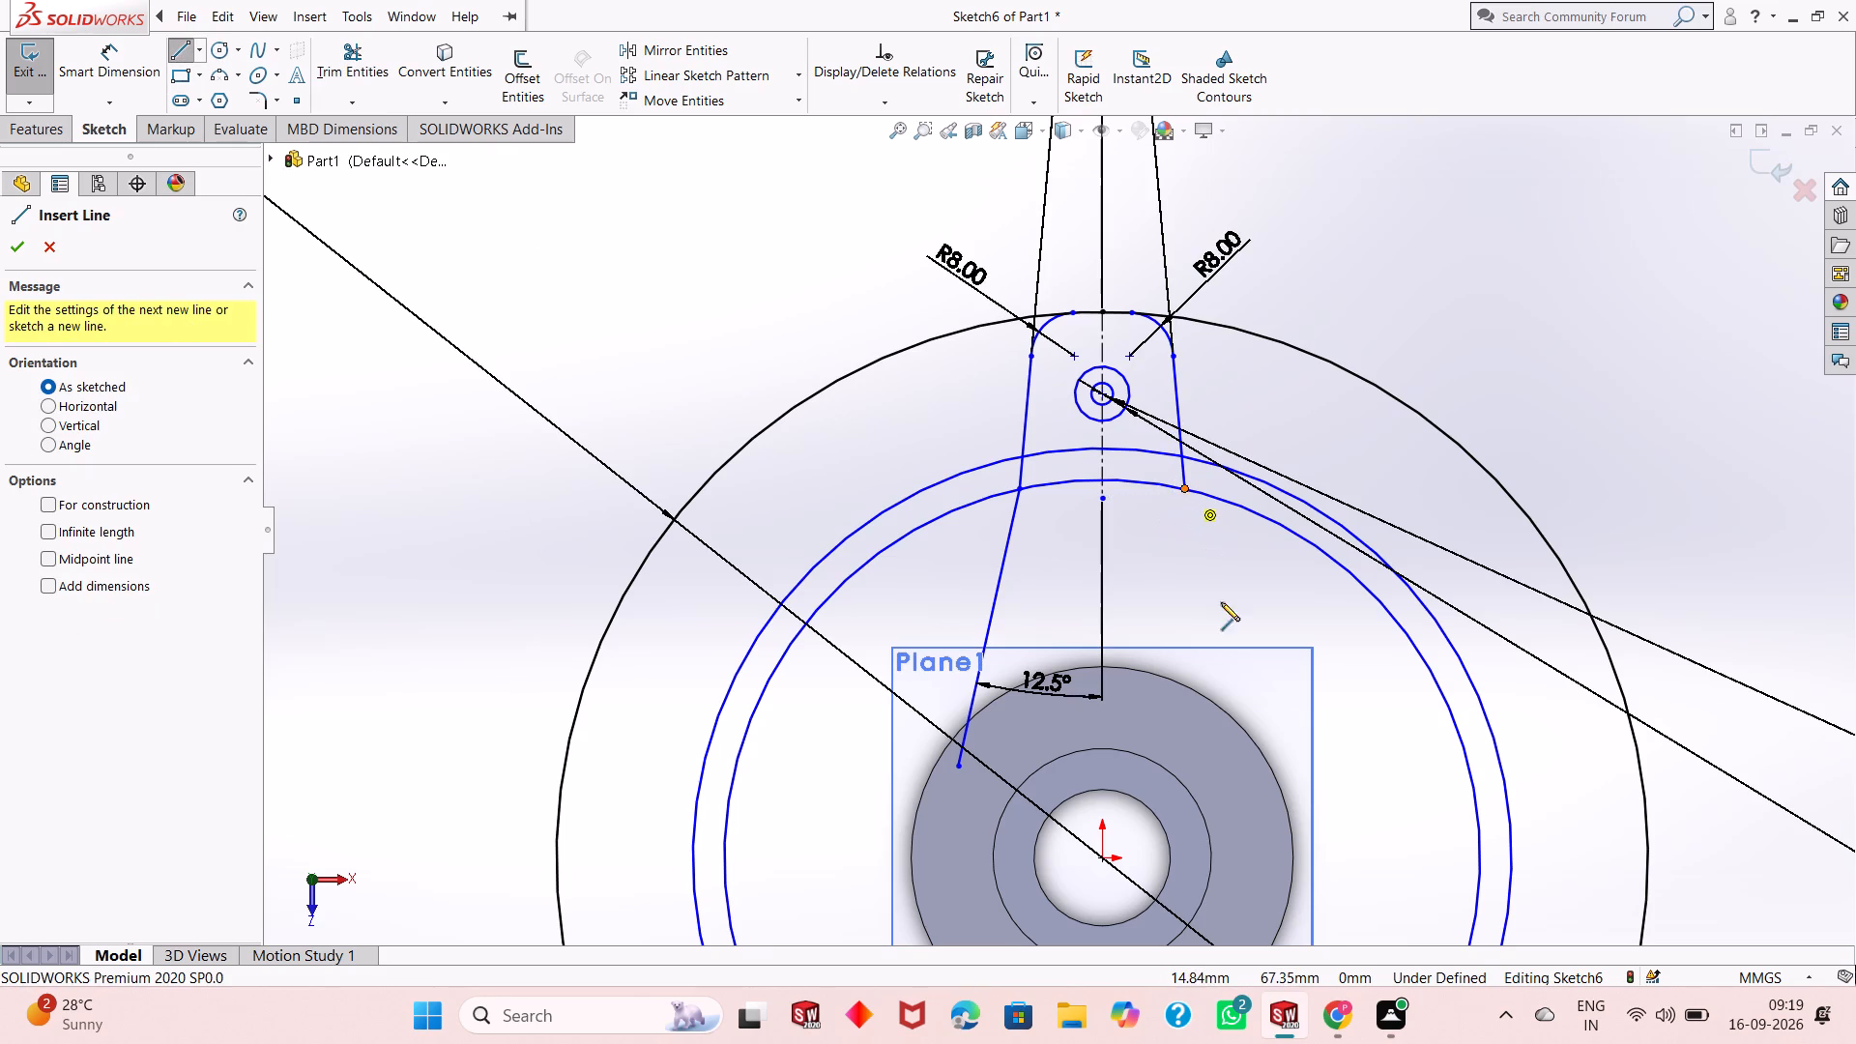
left_click(1222, 747)
right_click(1222, 747)
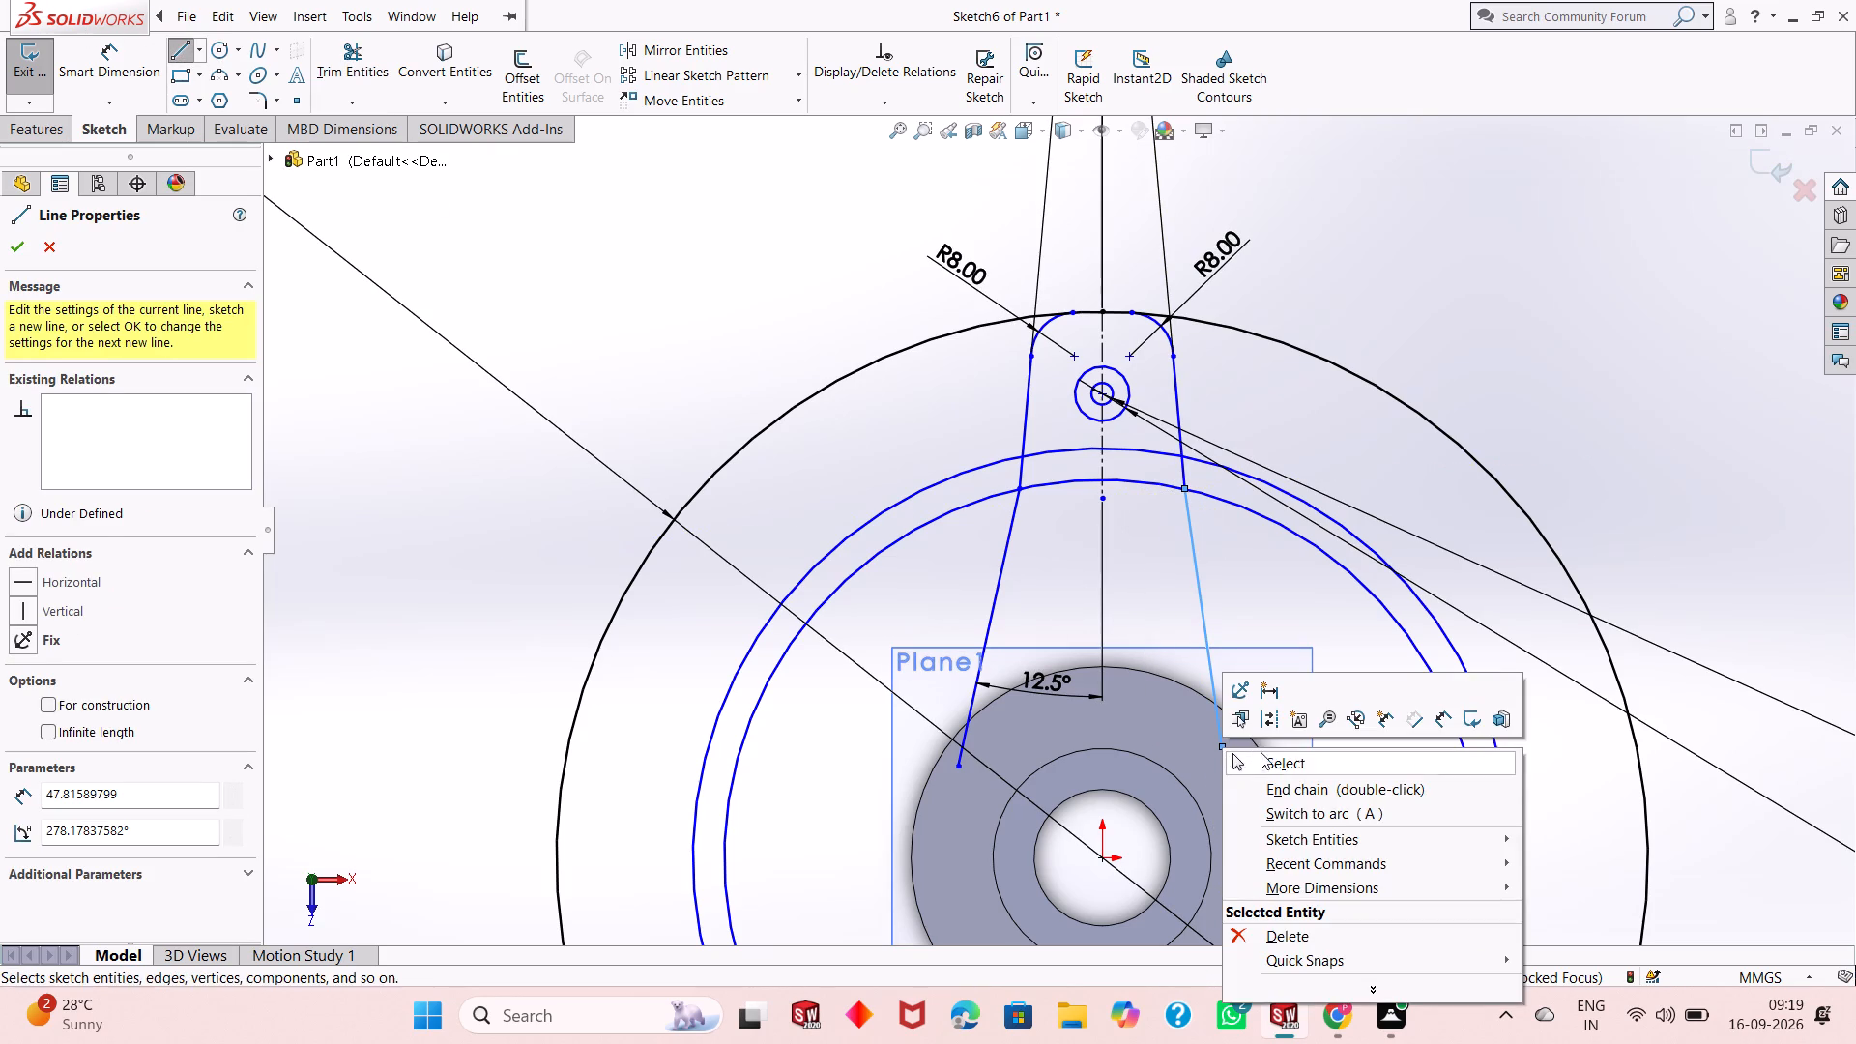
left_click(1270, 764)
Dimension the angle between the vertical centerline and the right hub line at 12.5°.
left_click(136, 68)
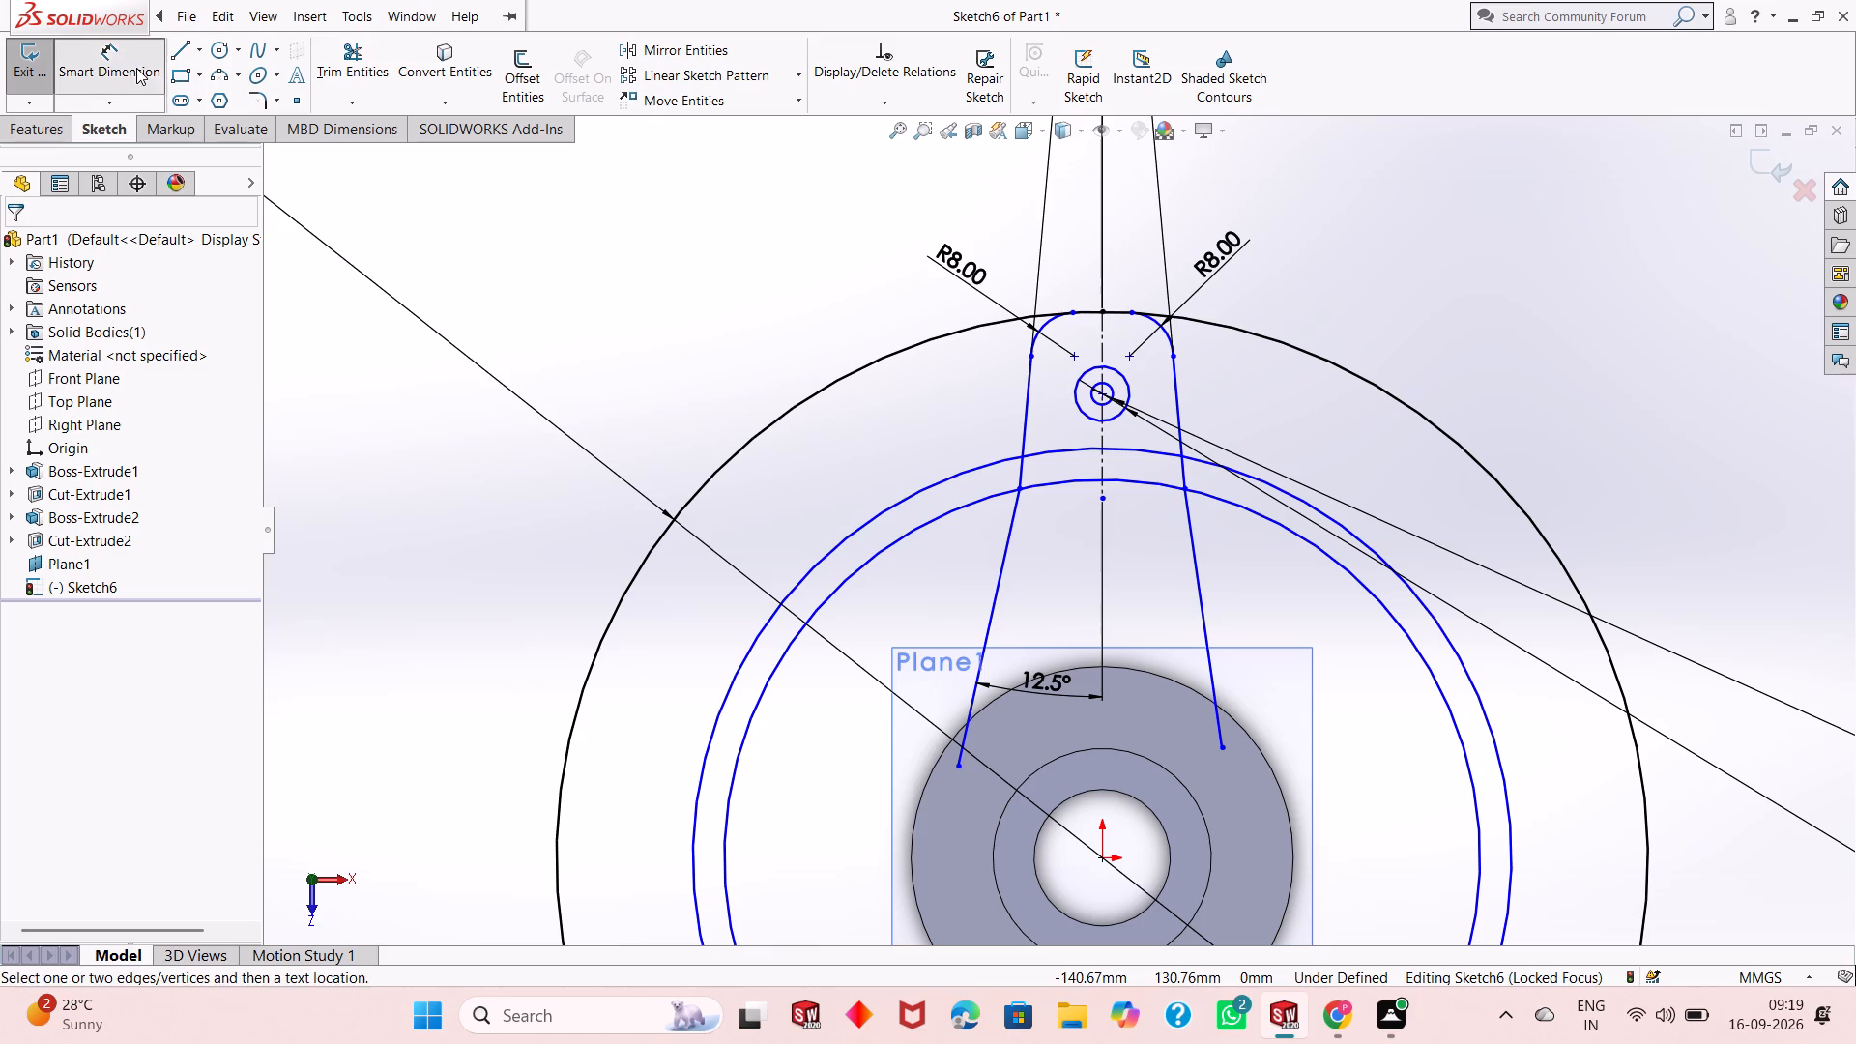
left_click(1103, 463)
left_click(1195, 554)
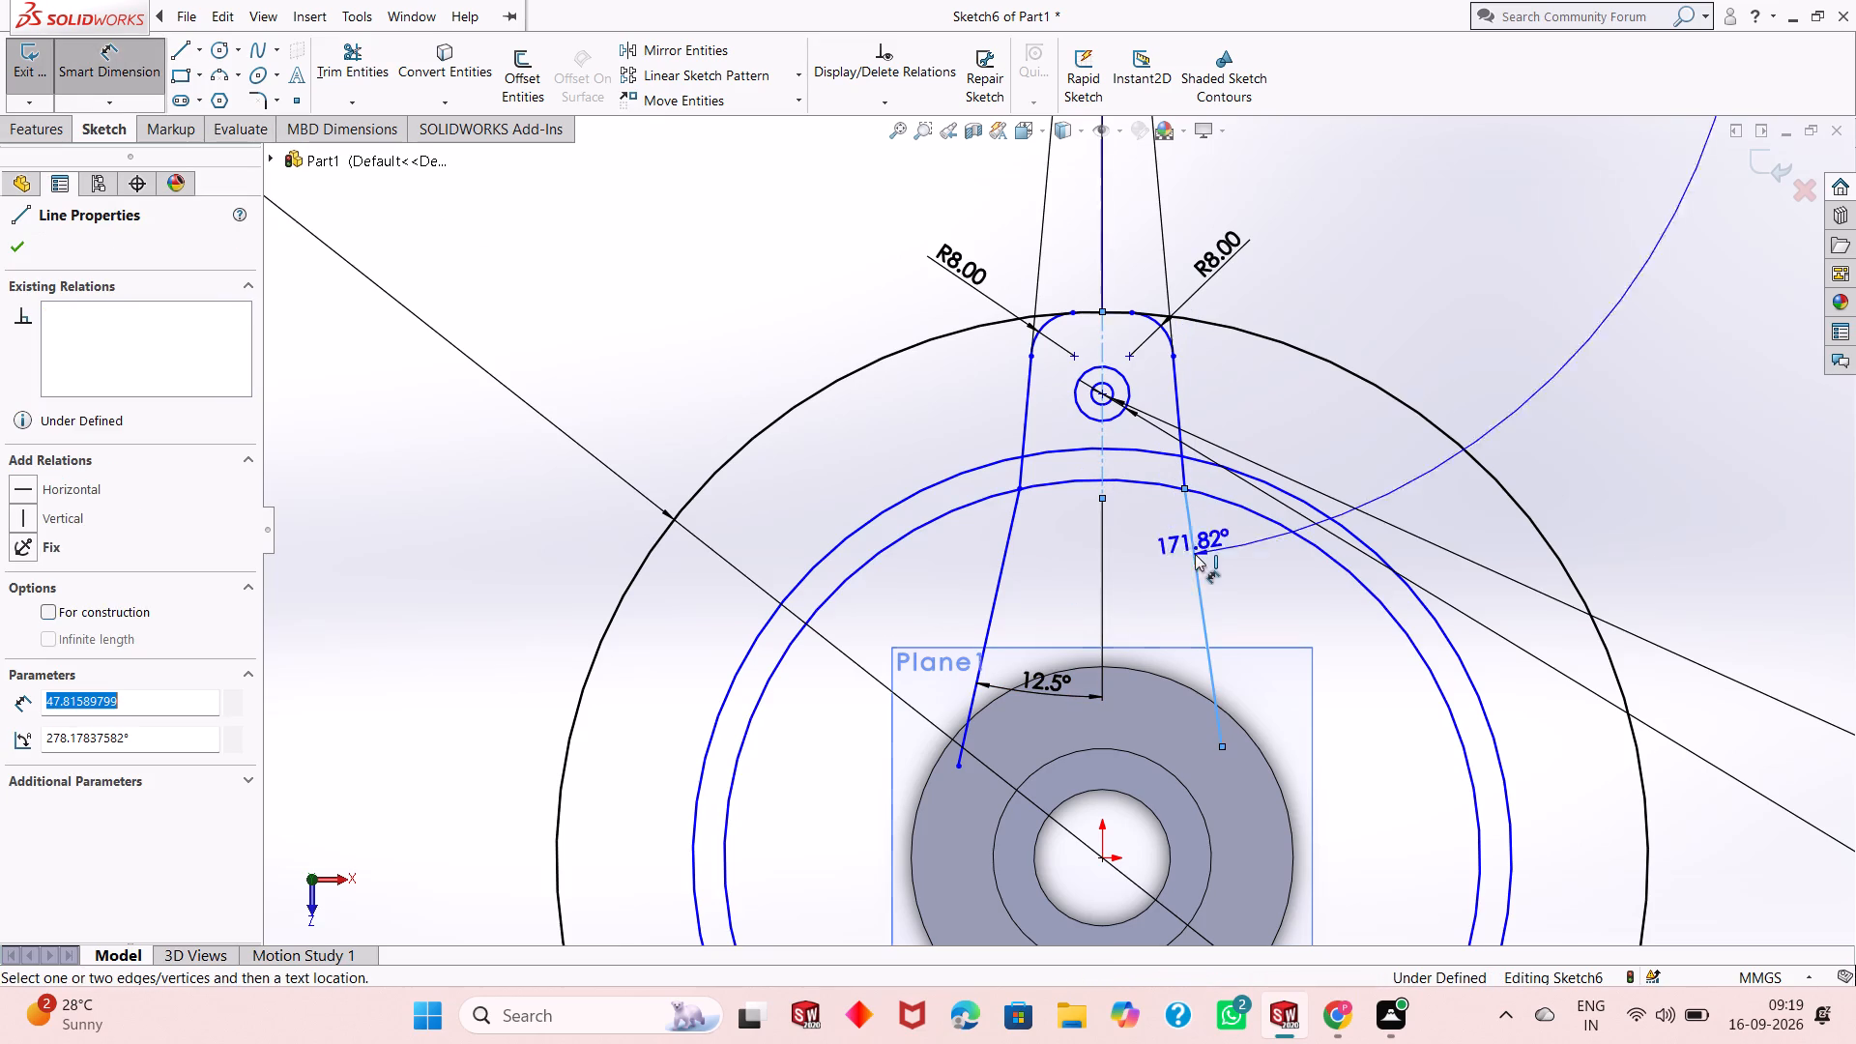
left_click(1146, 592)
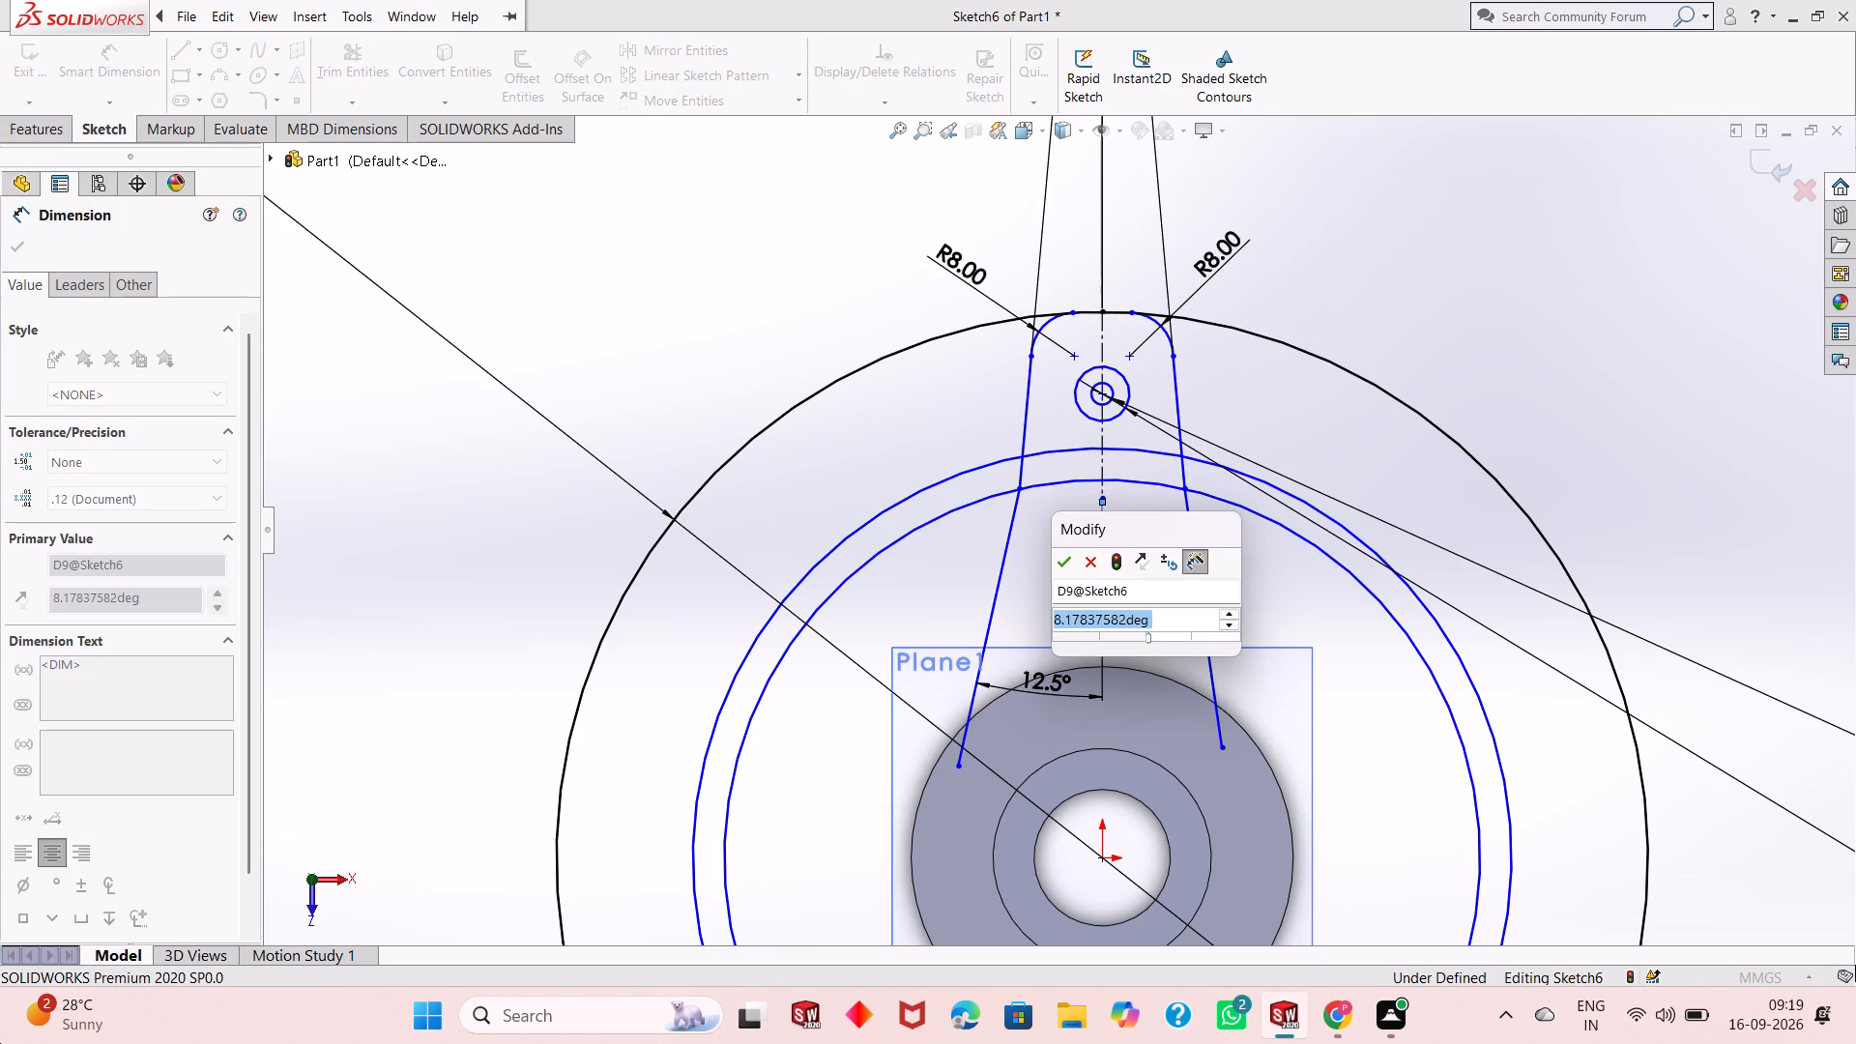
type("12.5")
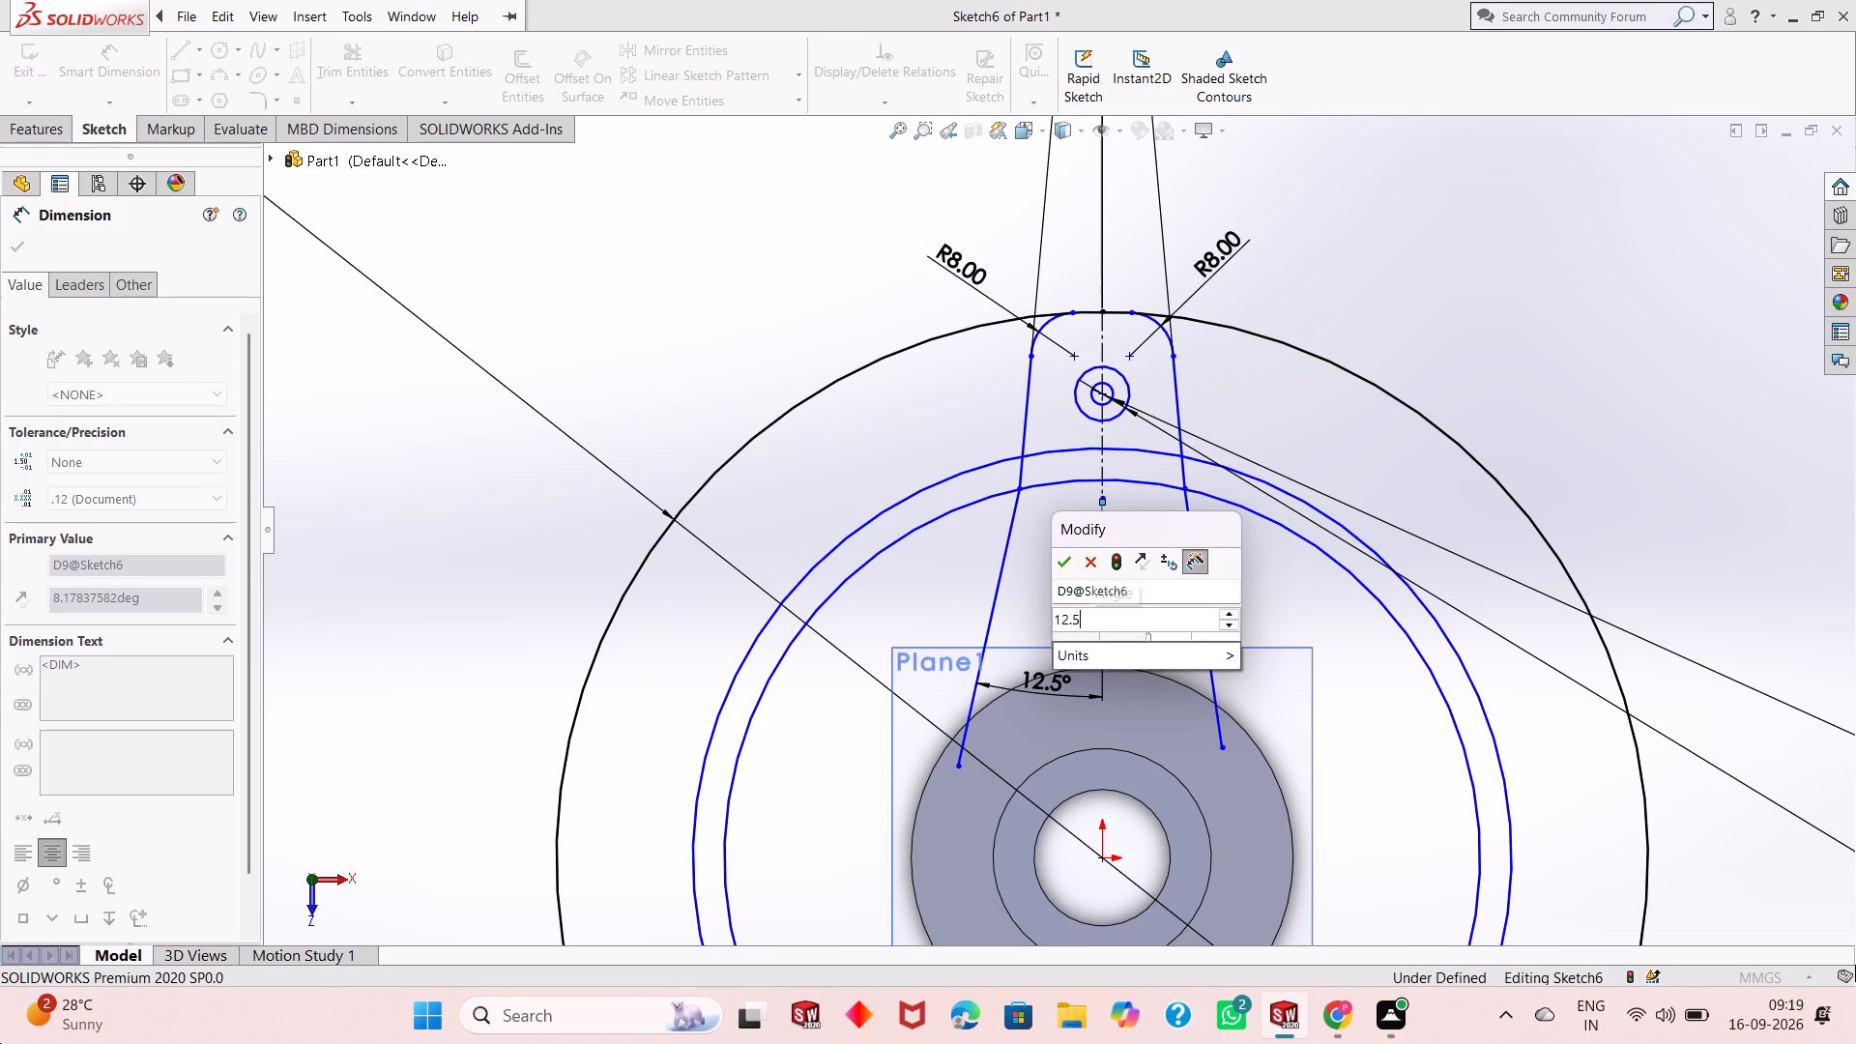
key("Return")
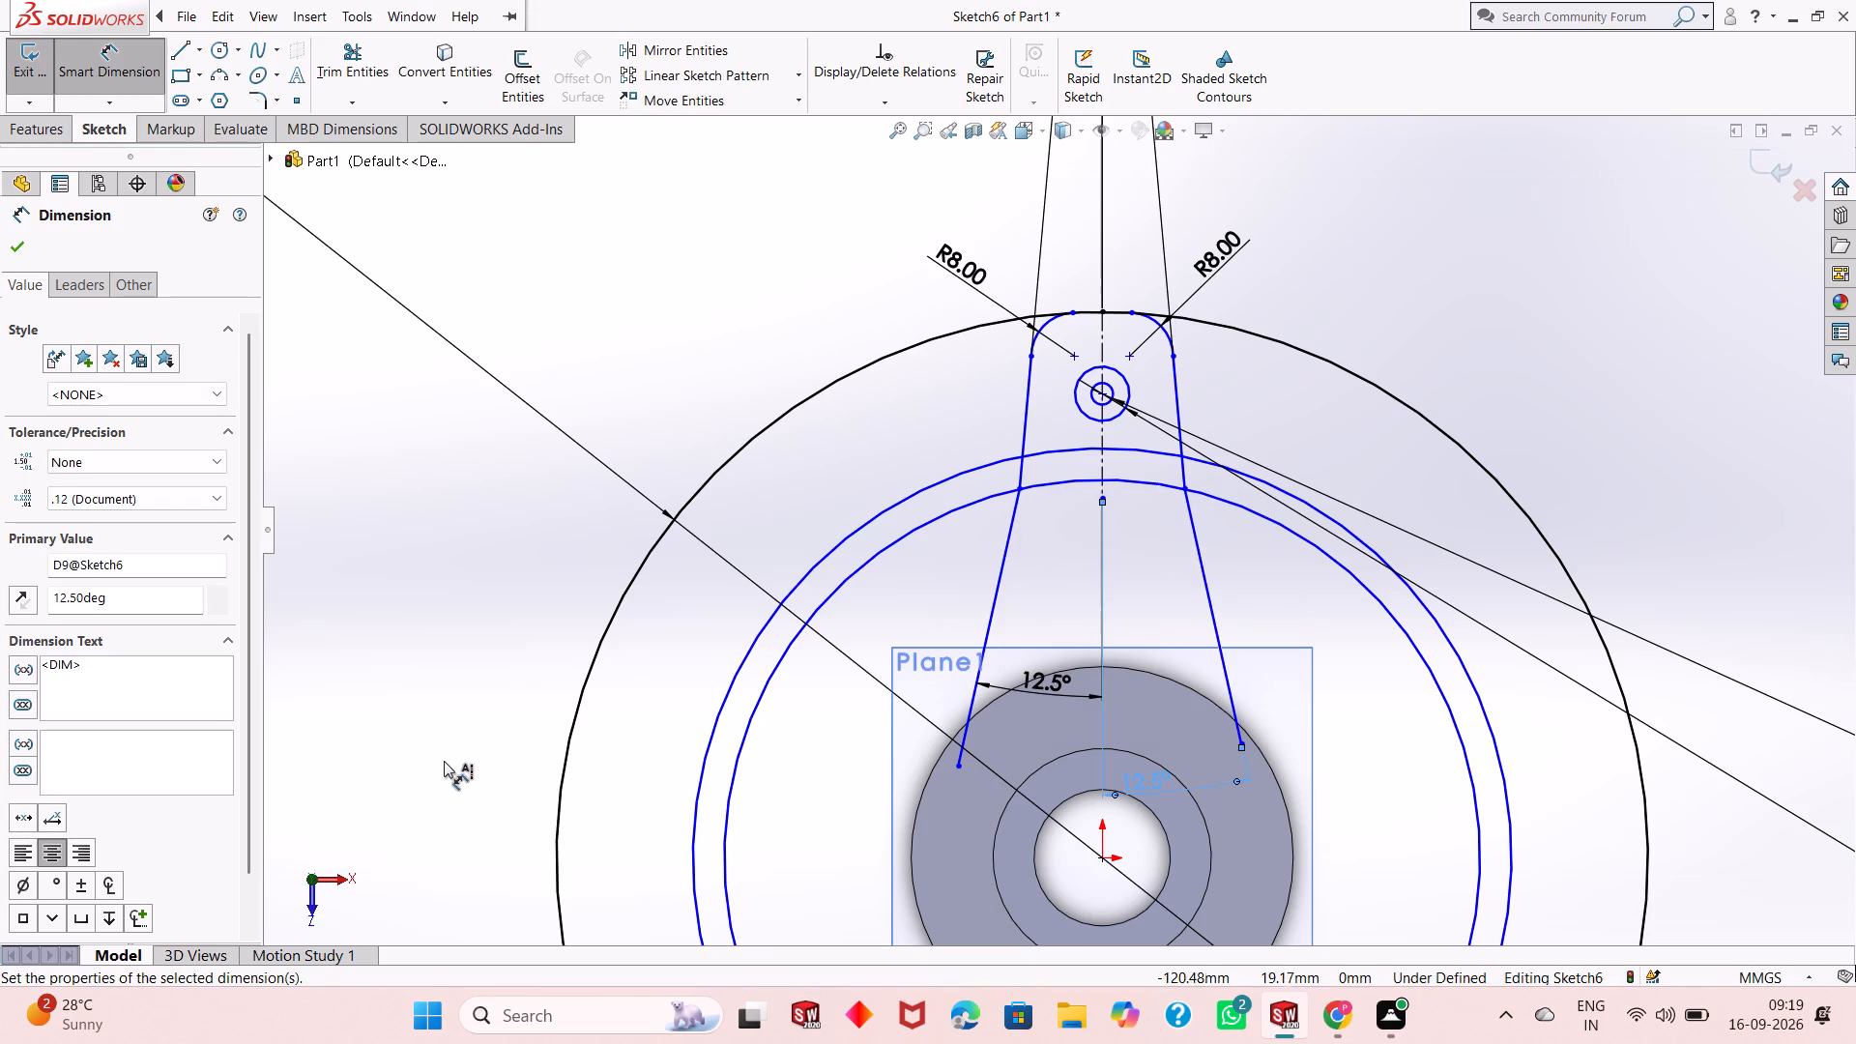
right_click(605, 292)
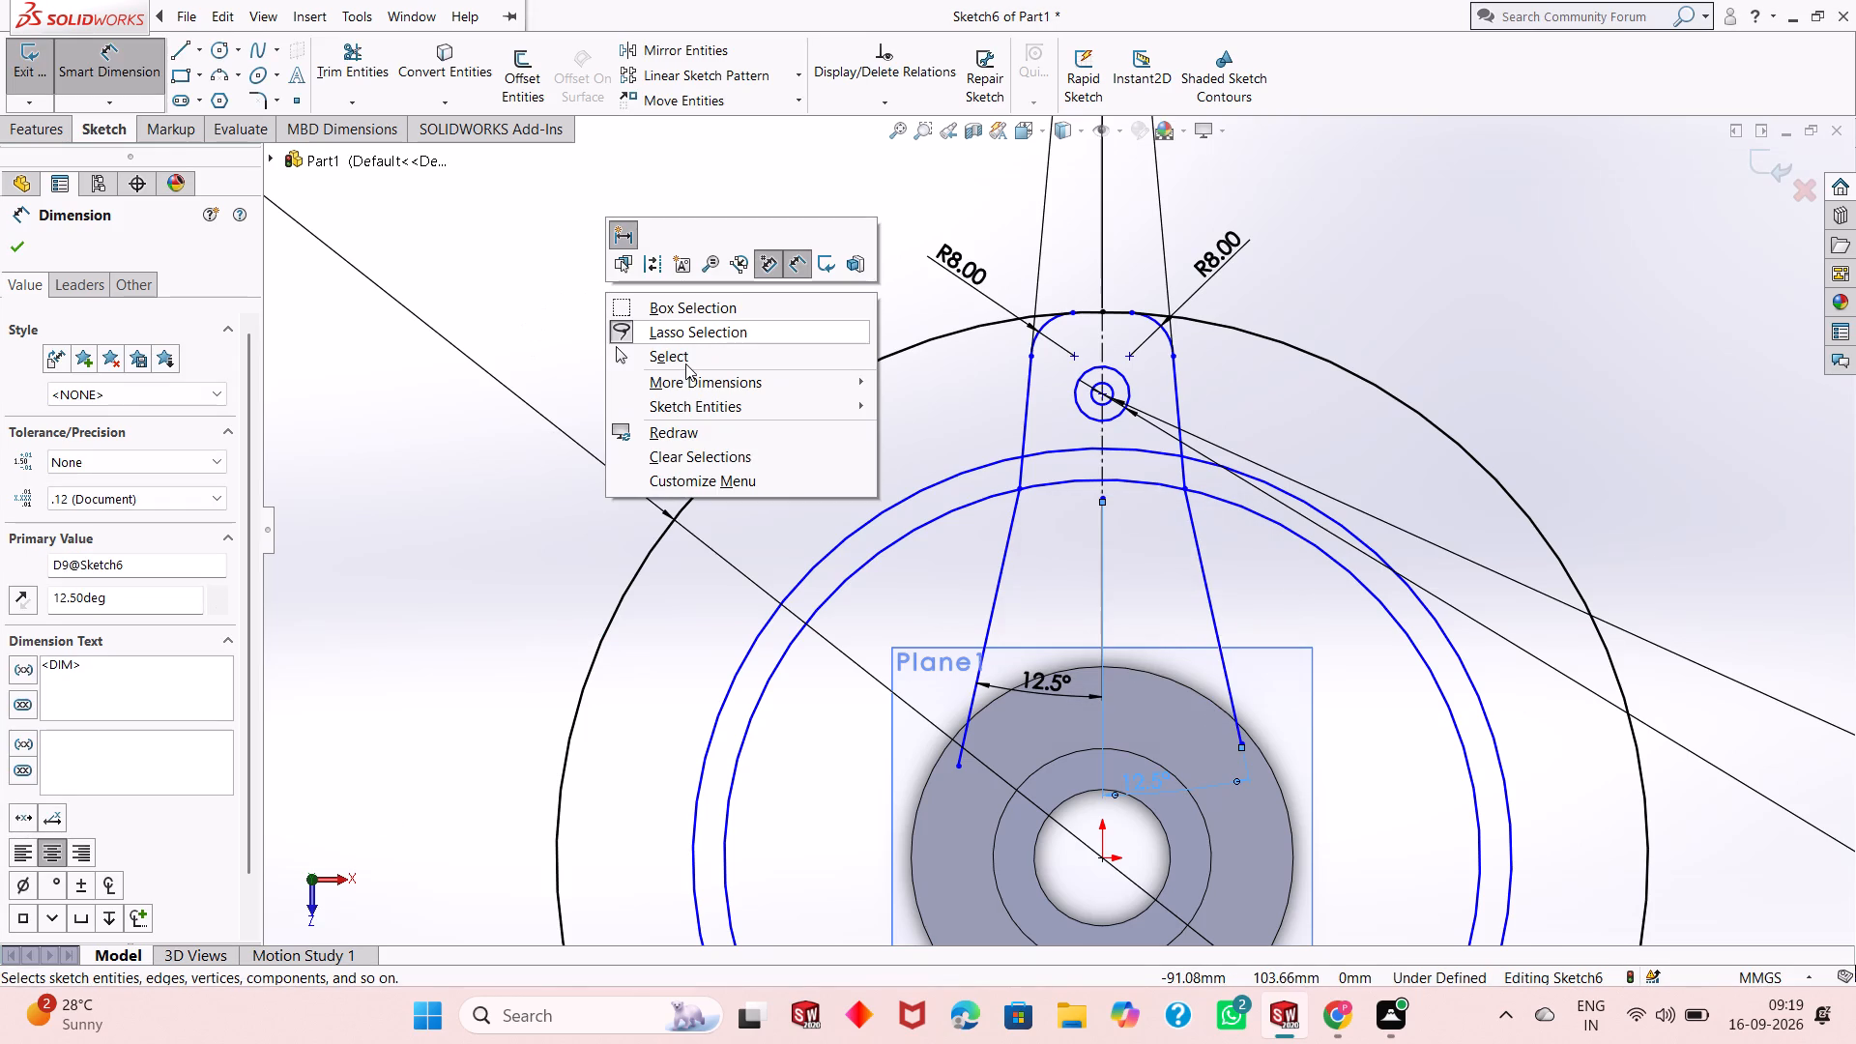
left_click(685, 363)
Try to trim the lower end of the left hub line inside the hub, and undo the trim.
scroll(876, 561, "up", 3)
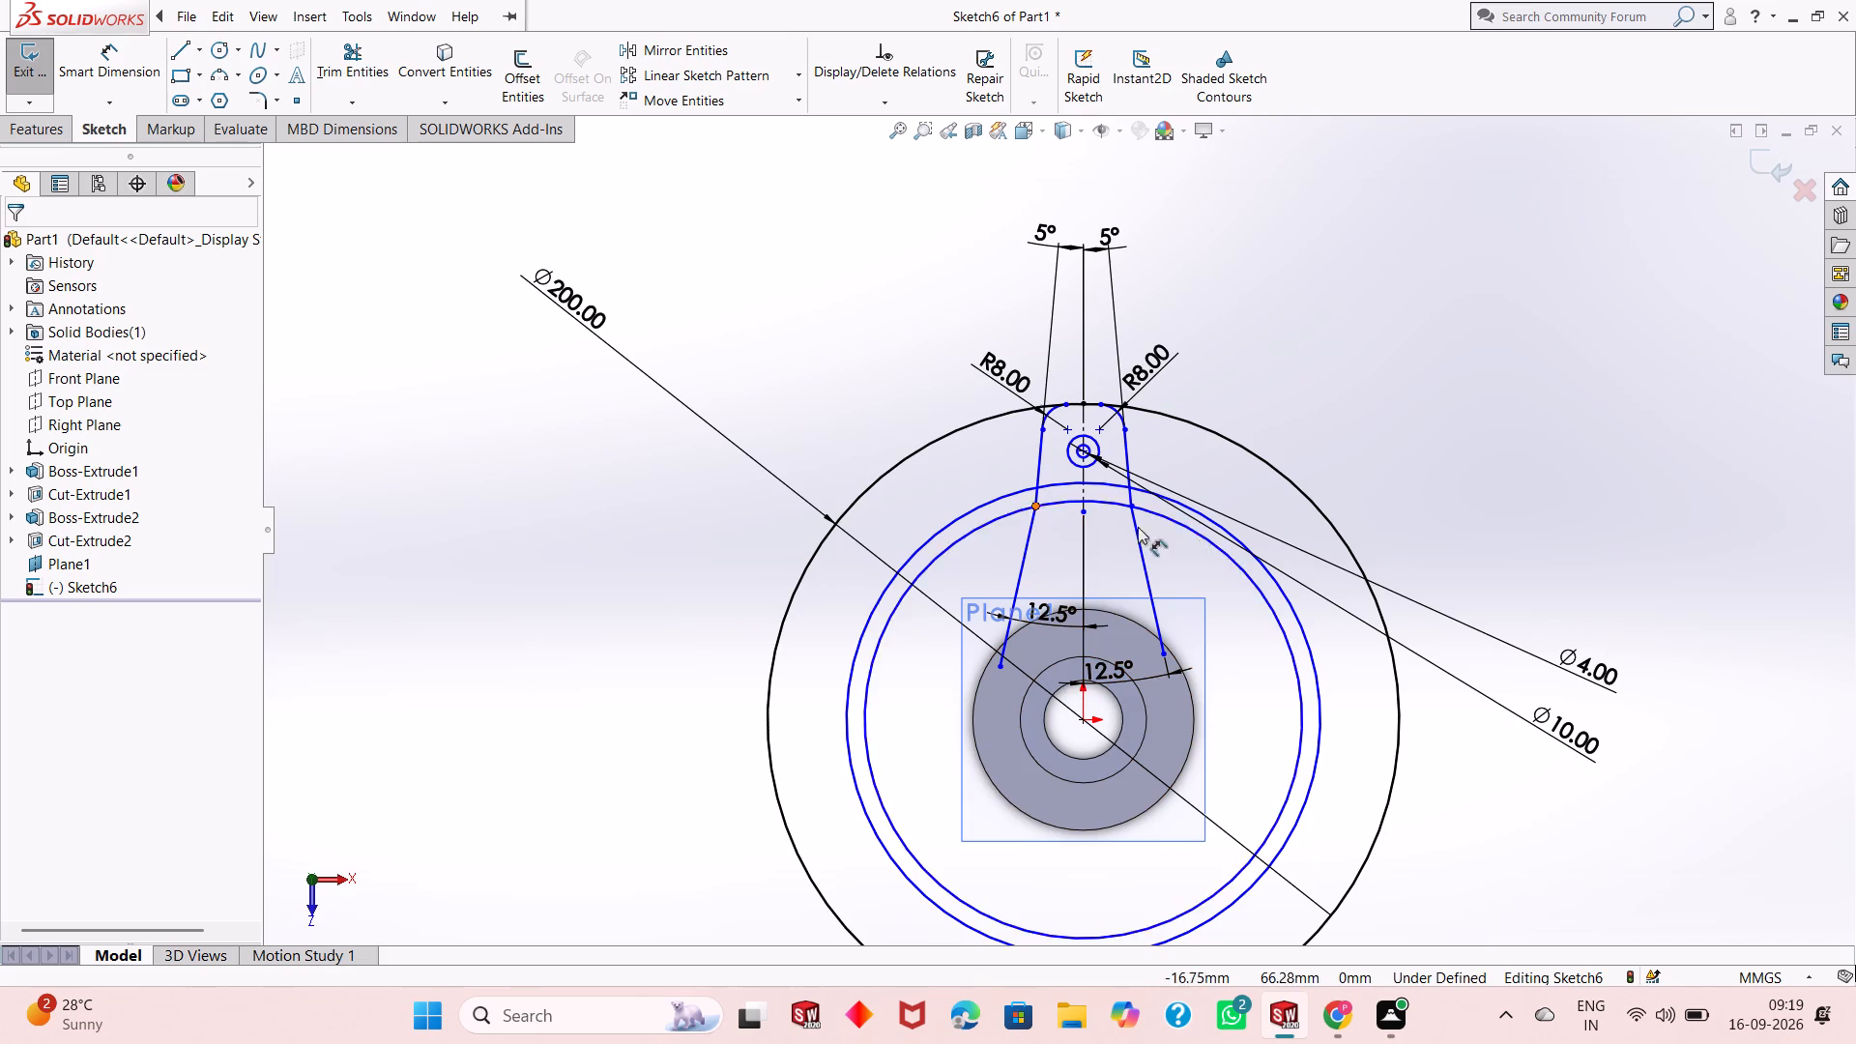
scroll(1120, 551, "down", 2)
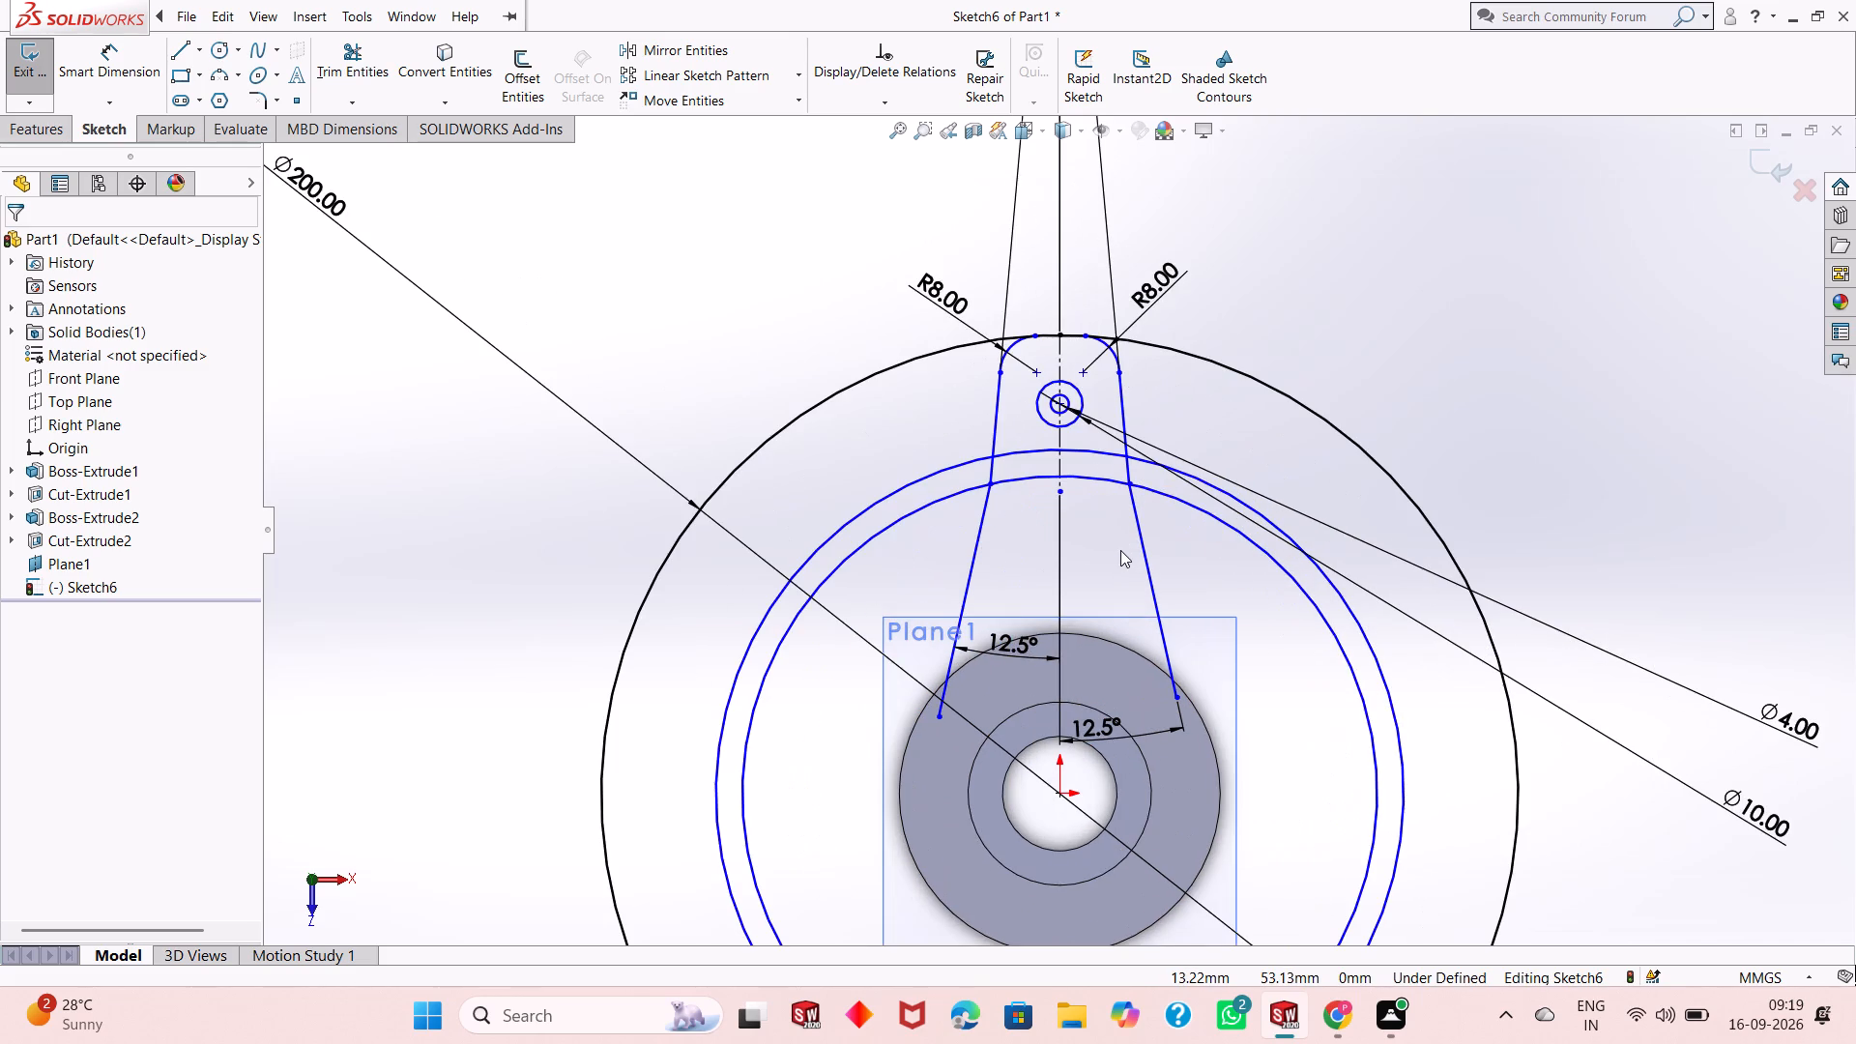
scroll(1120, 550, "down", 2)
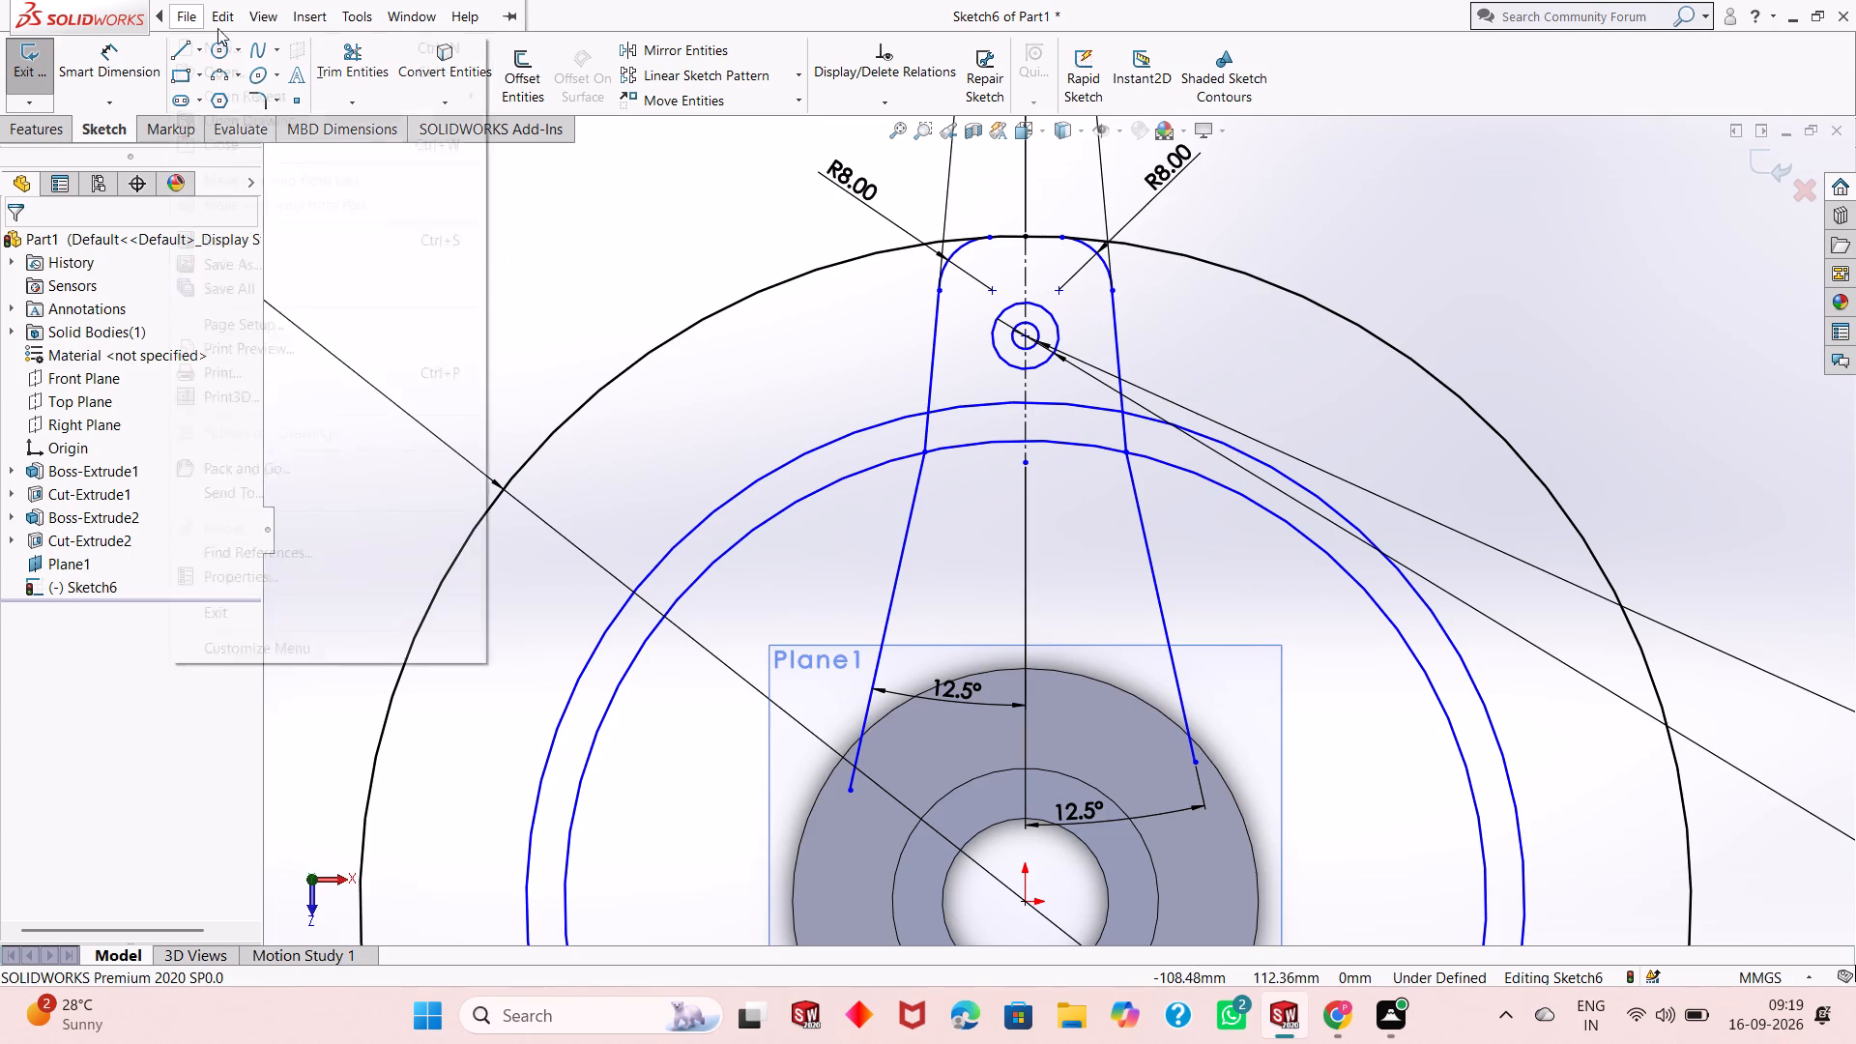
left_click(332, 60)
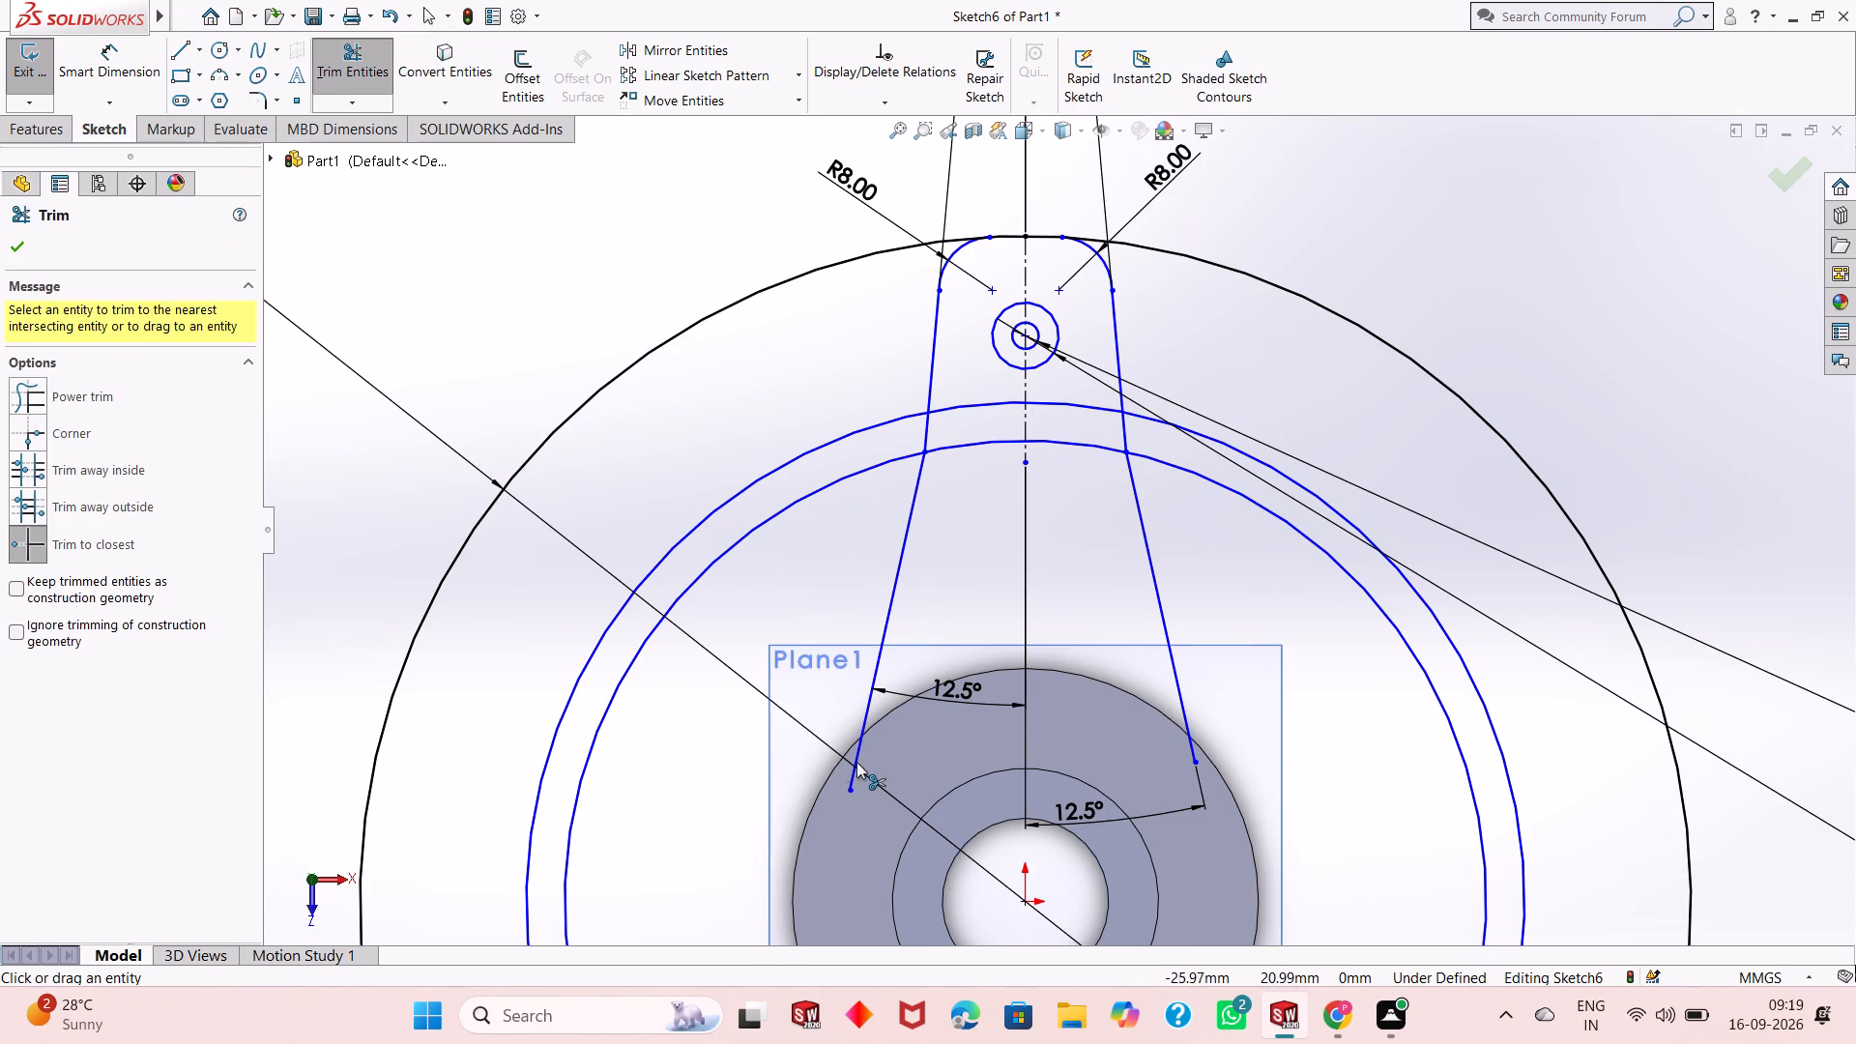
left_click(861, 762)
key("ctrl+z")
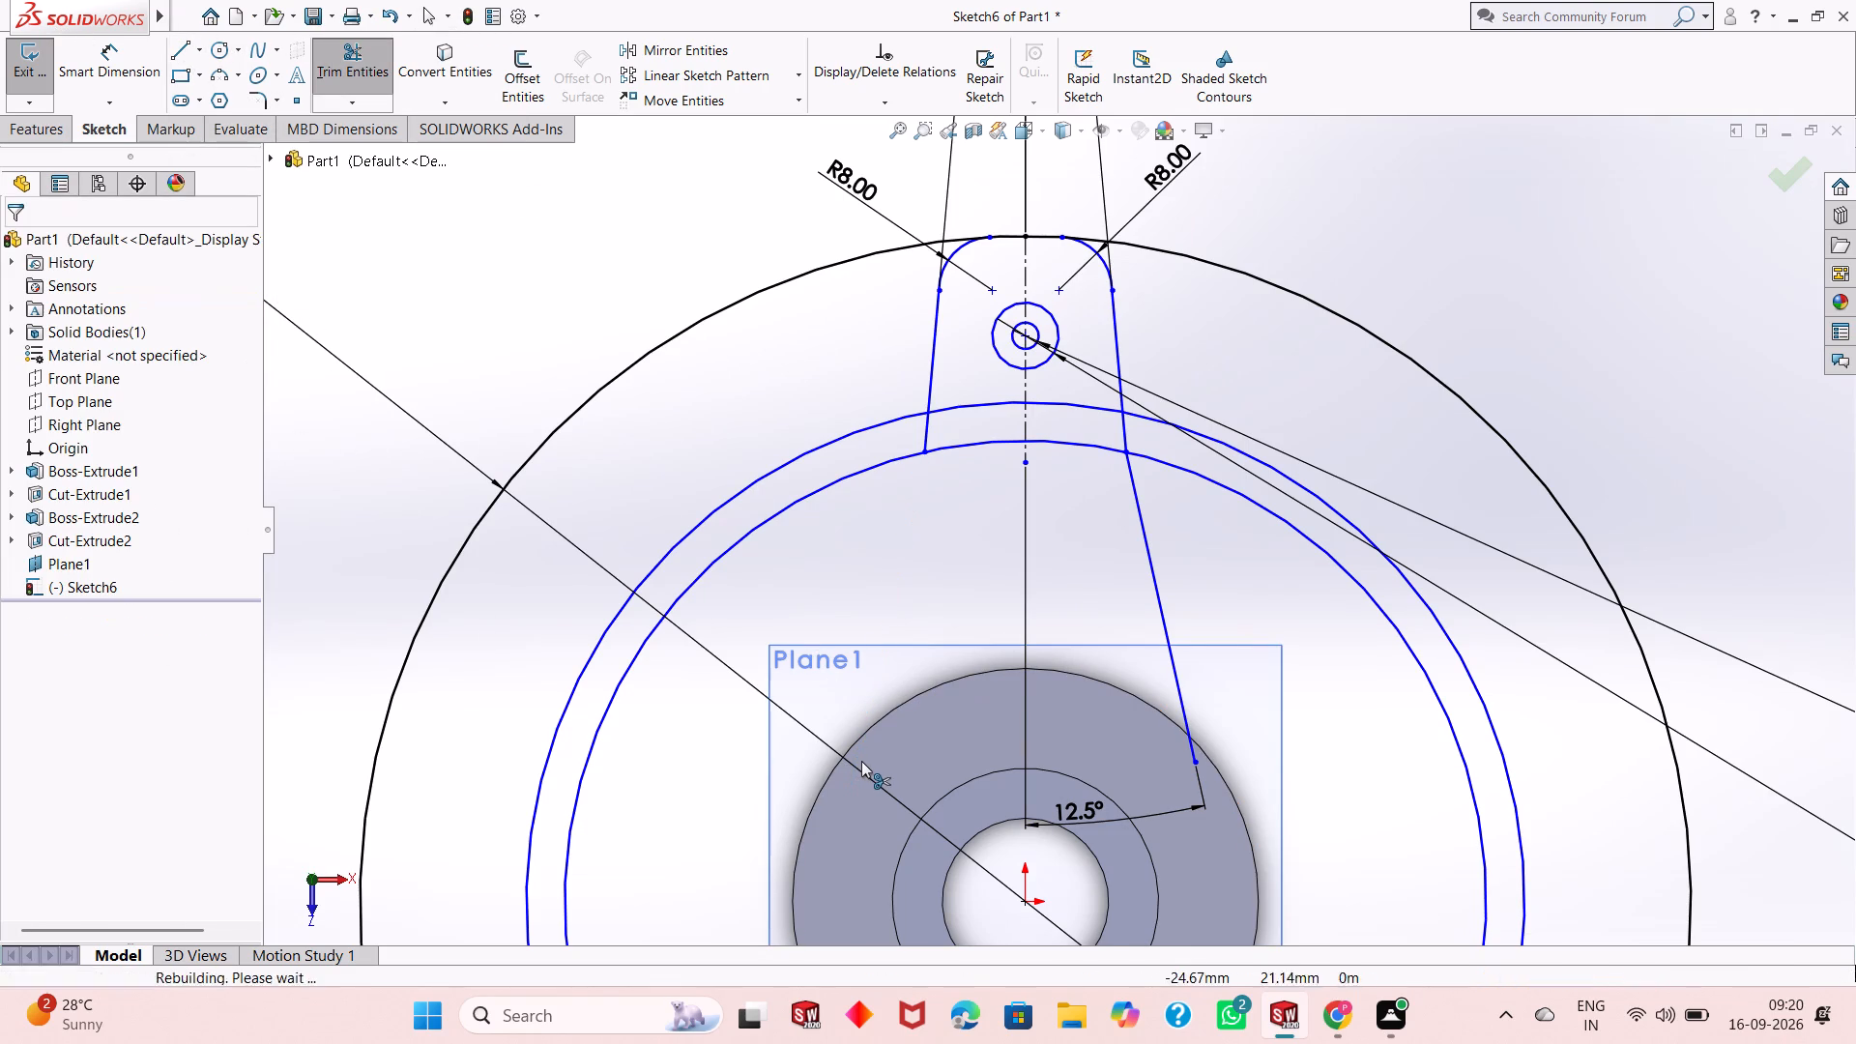
Sketch a circle of 35 mm radius centered on the origin, coincident with the hub's outer edge.
middle_click_drag(917, 770, 933, 697)
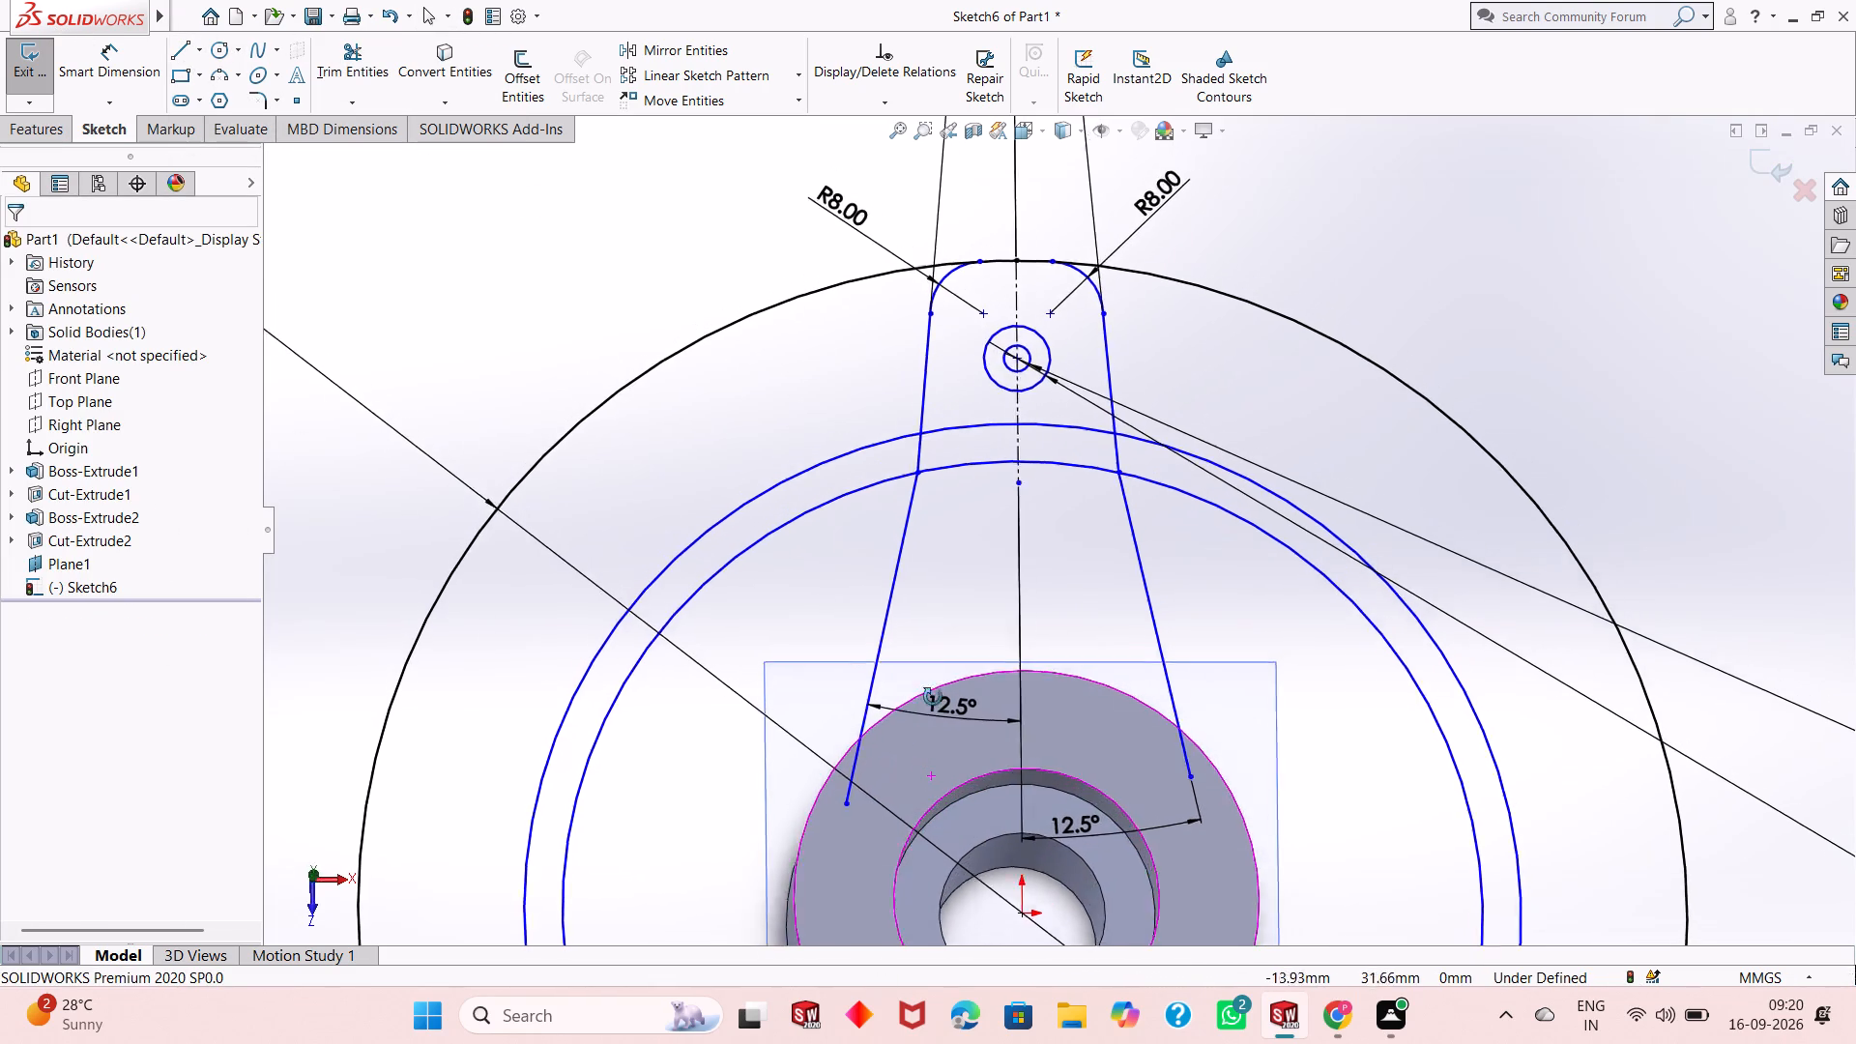
middle_click_drag(933, 697, 1044, 608)
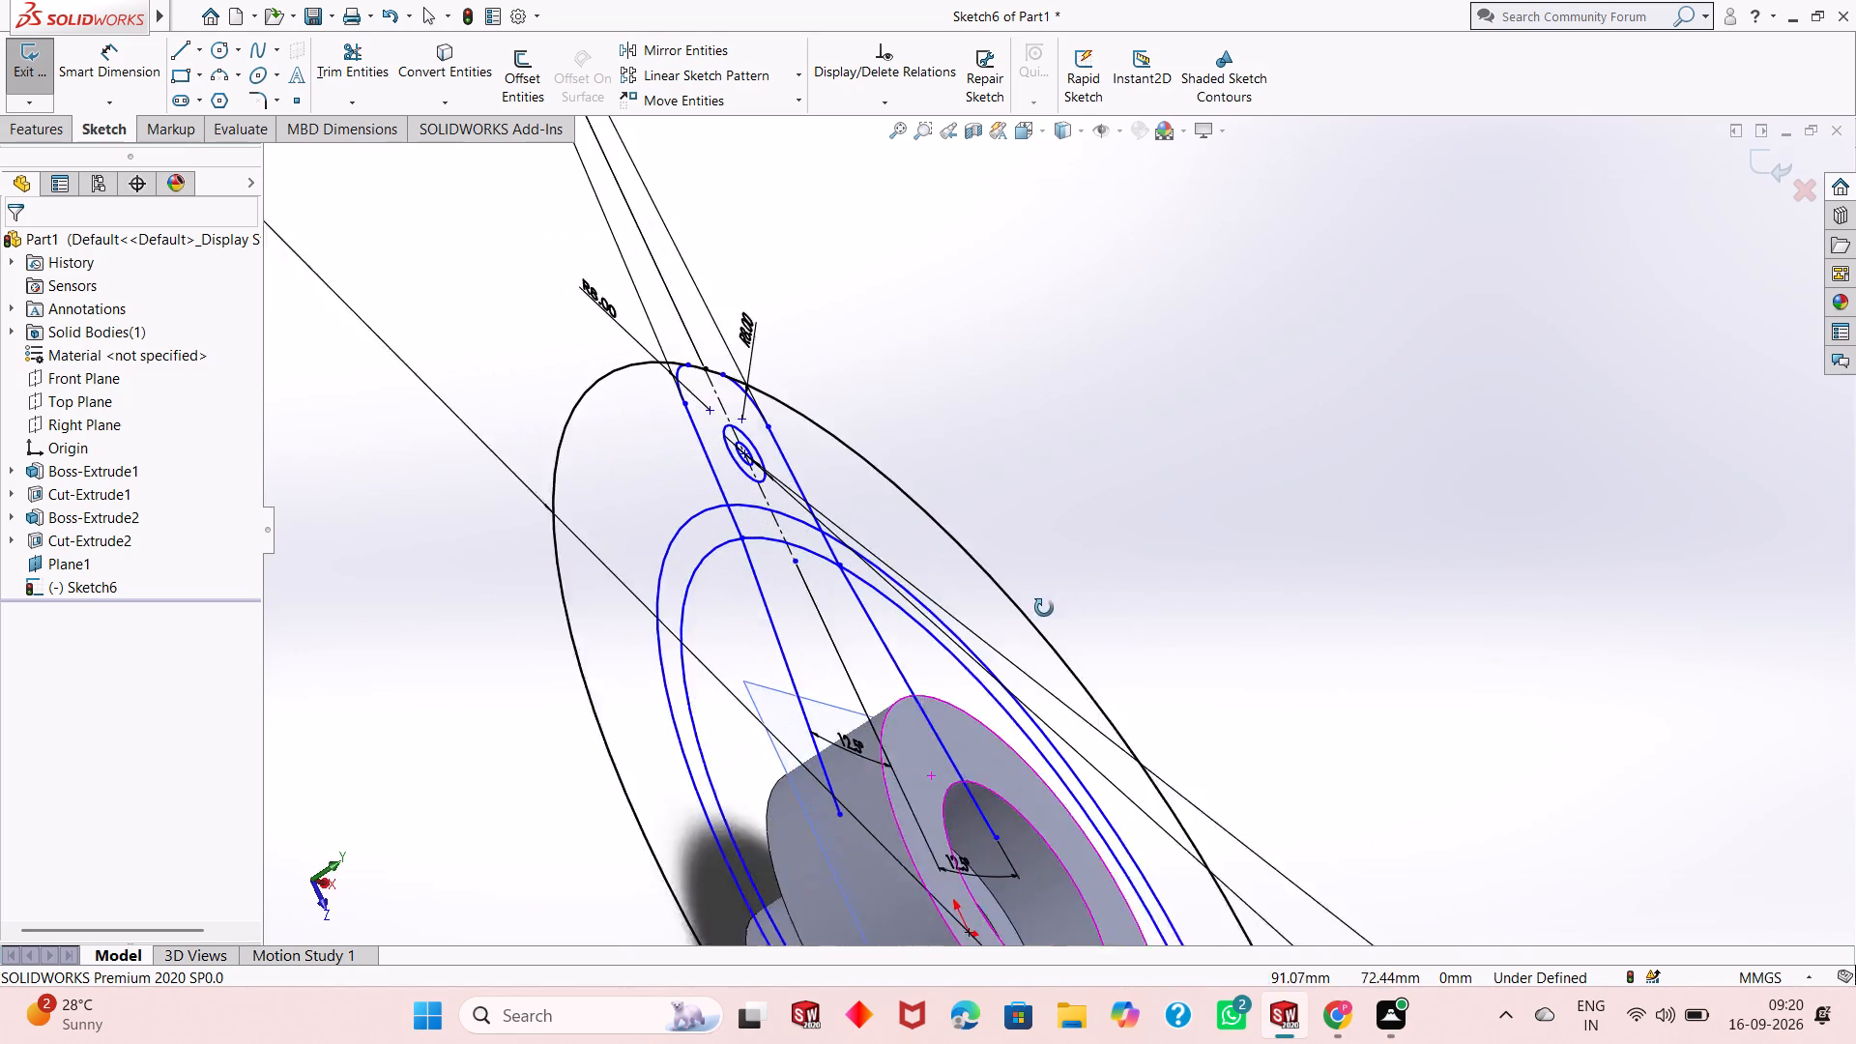
middle_click_drag(1044, 608, 1033, 611)
key("ctrl+8")
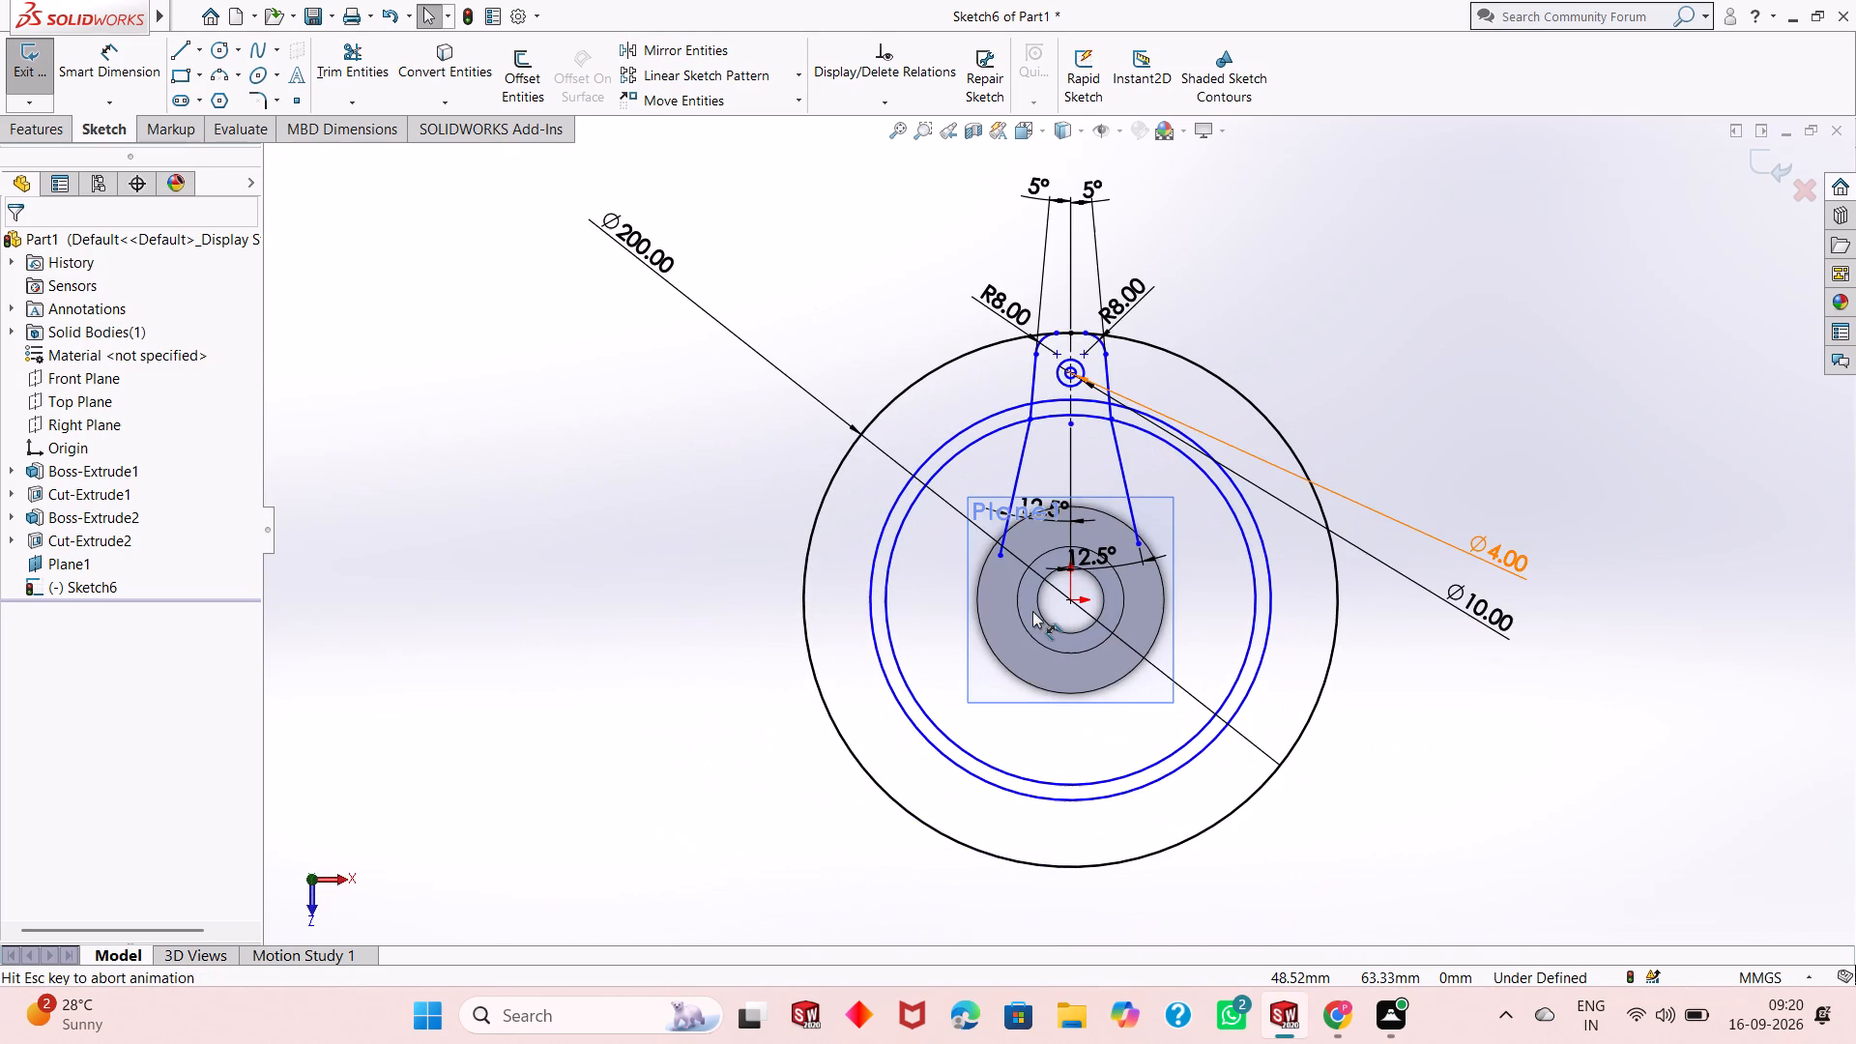
scroll(1038, 493, "down", 4)
scroll(1154, 635, "down", 1)
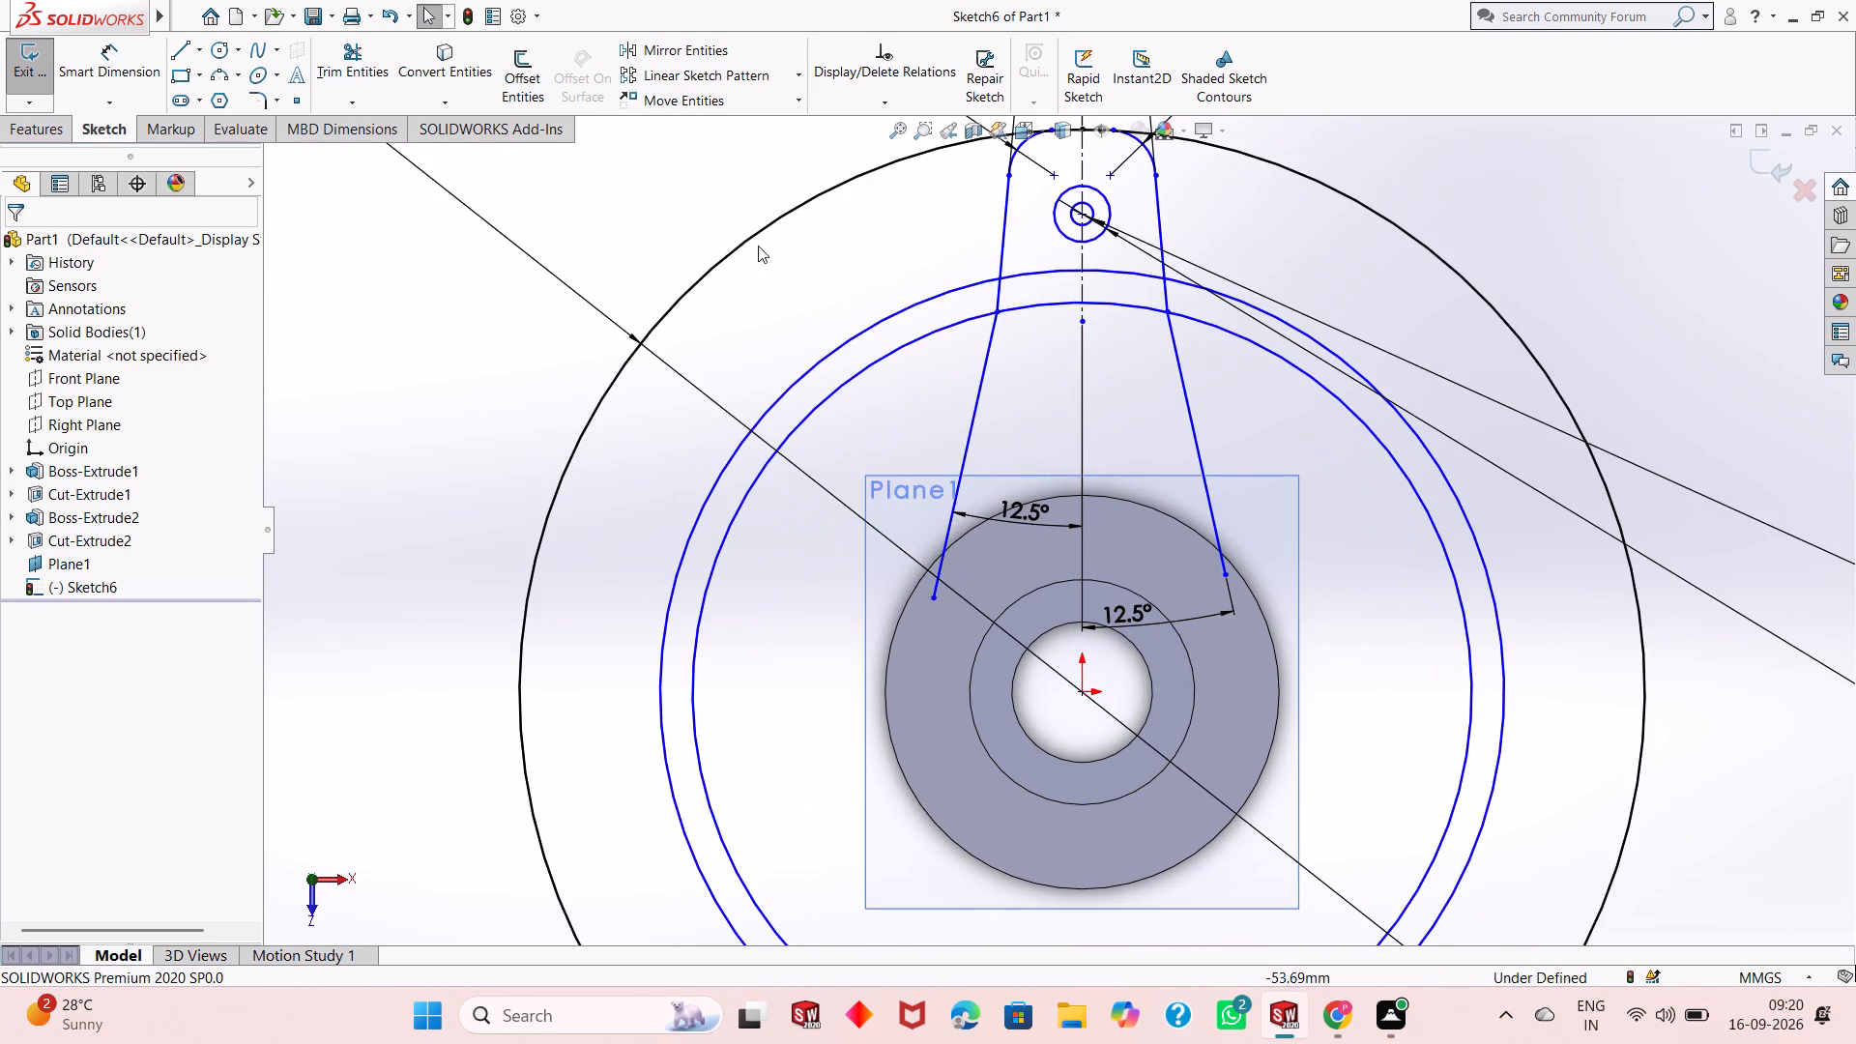
left_click(217, 43)
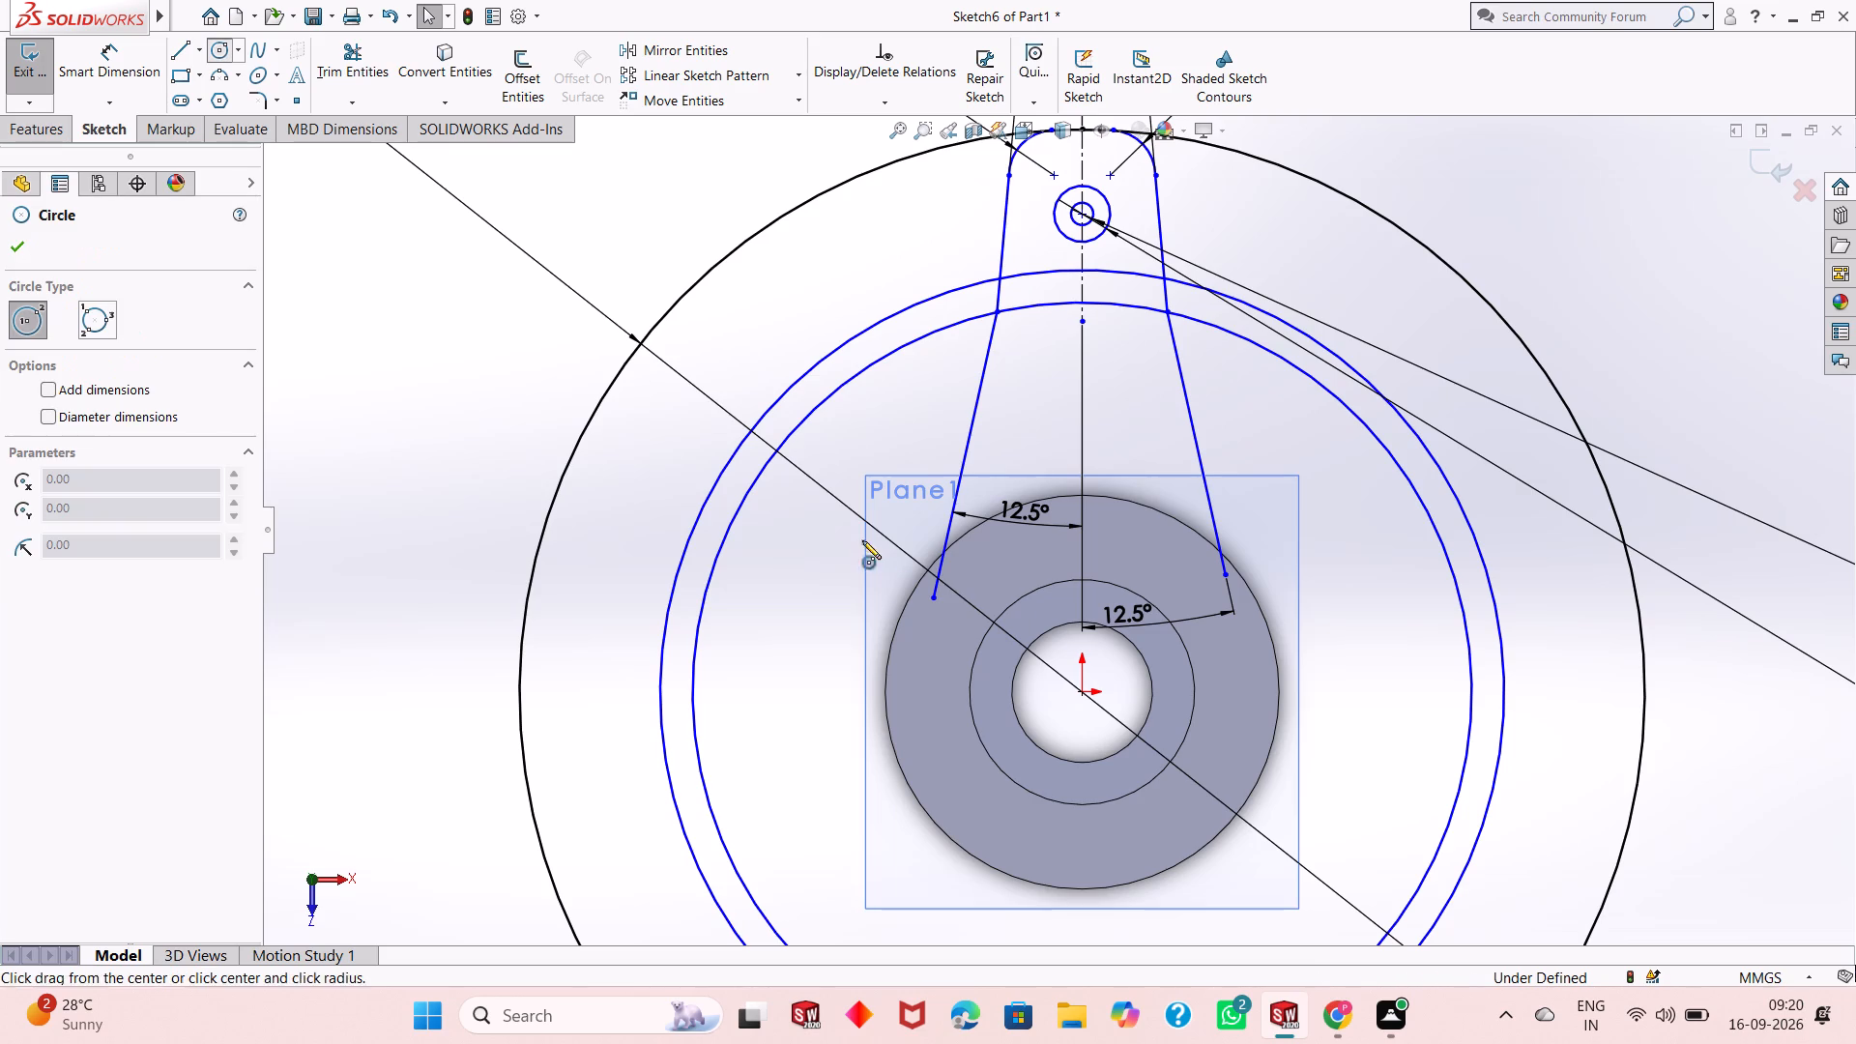
left_click(1080, 692)
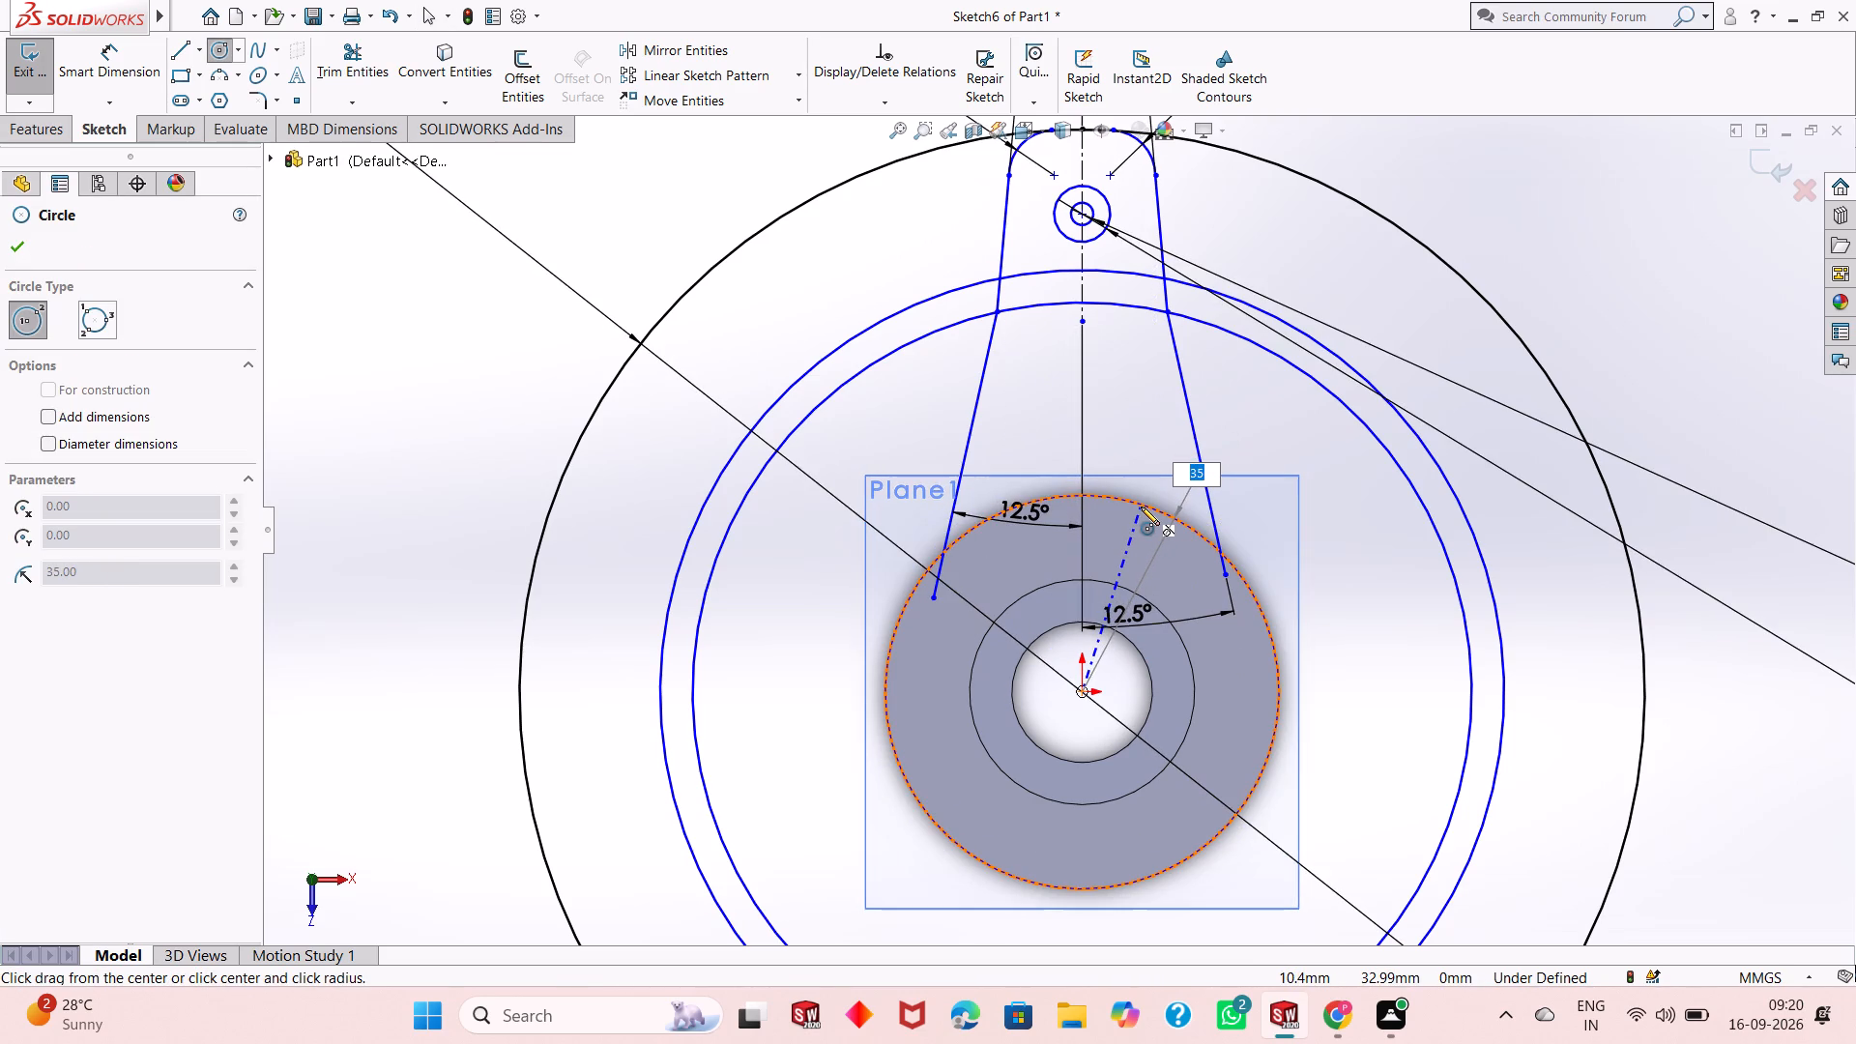
left_click(1141, 507)
right_click(1141, 507)
left_click(1165, 518)
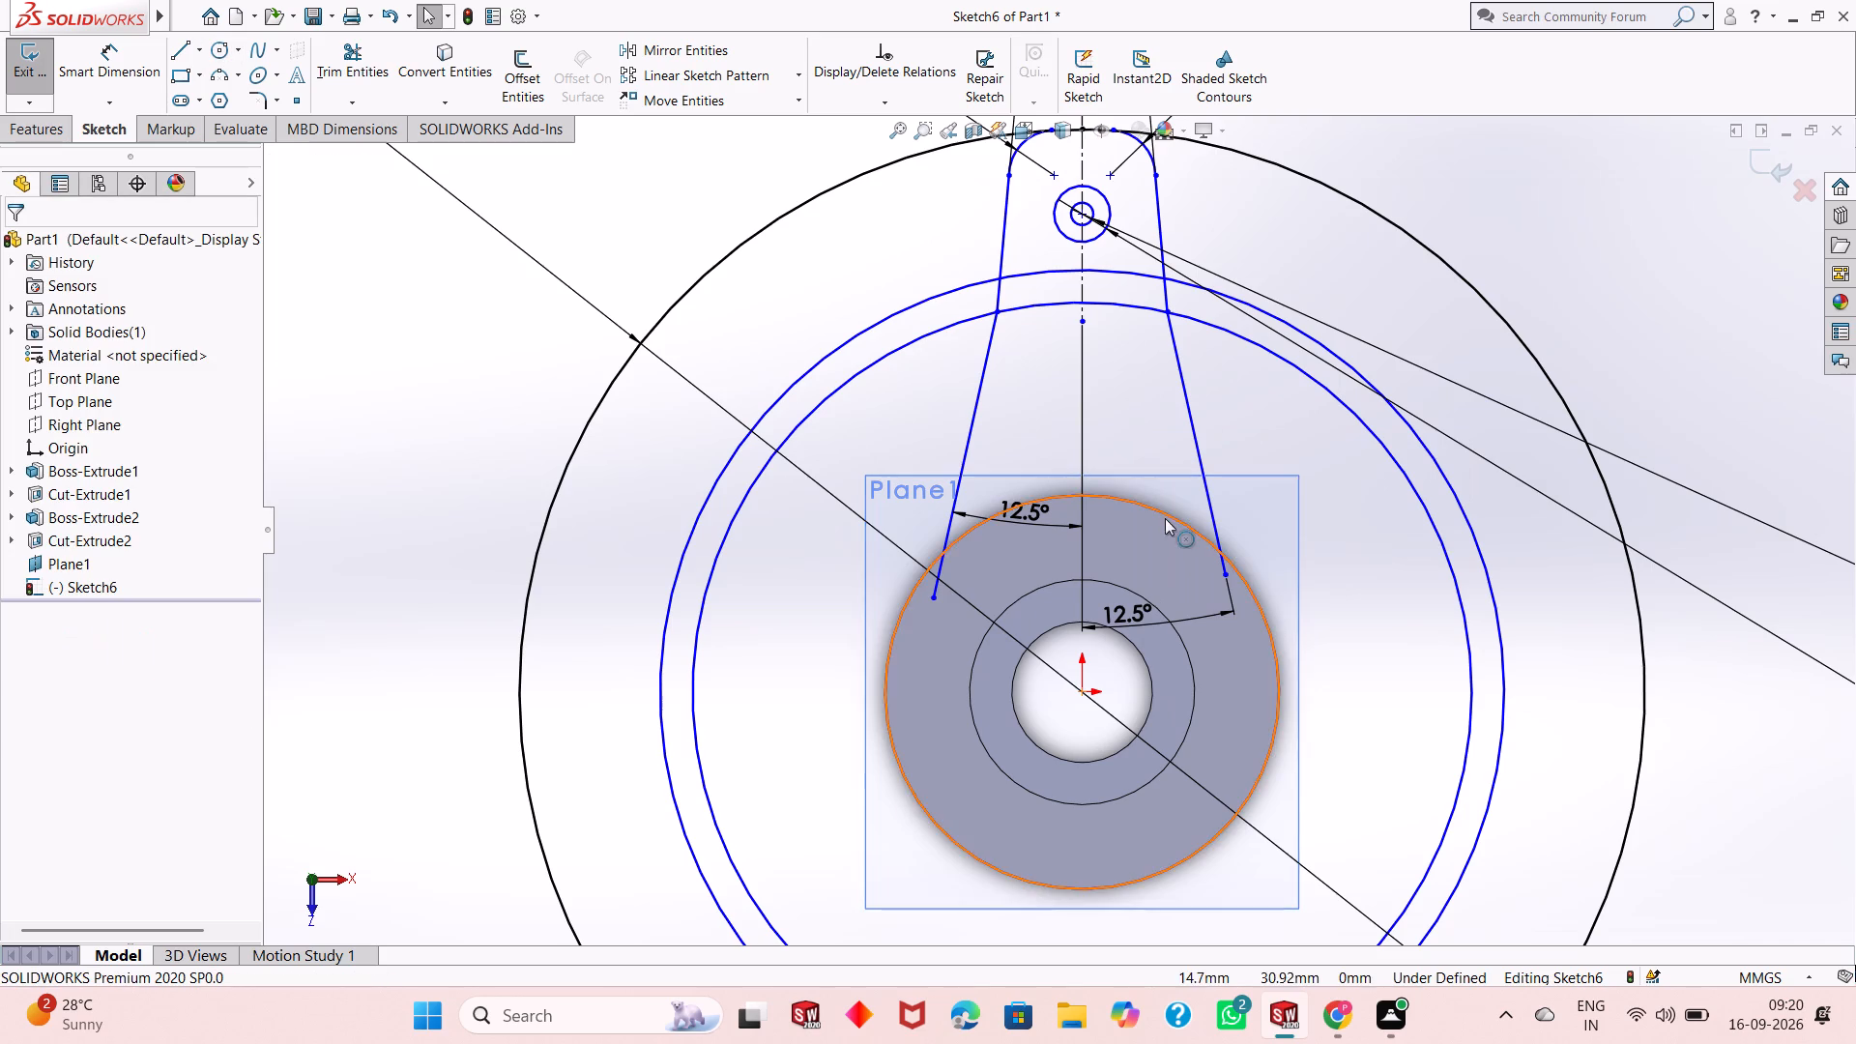
Trim both angled lines' ends inside the hub and the lower part of the 35 mm radius circle, leaving only the arc between the lines.
left_click(345, 54)
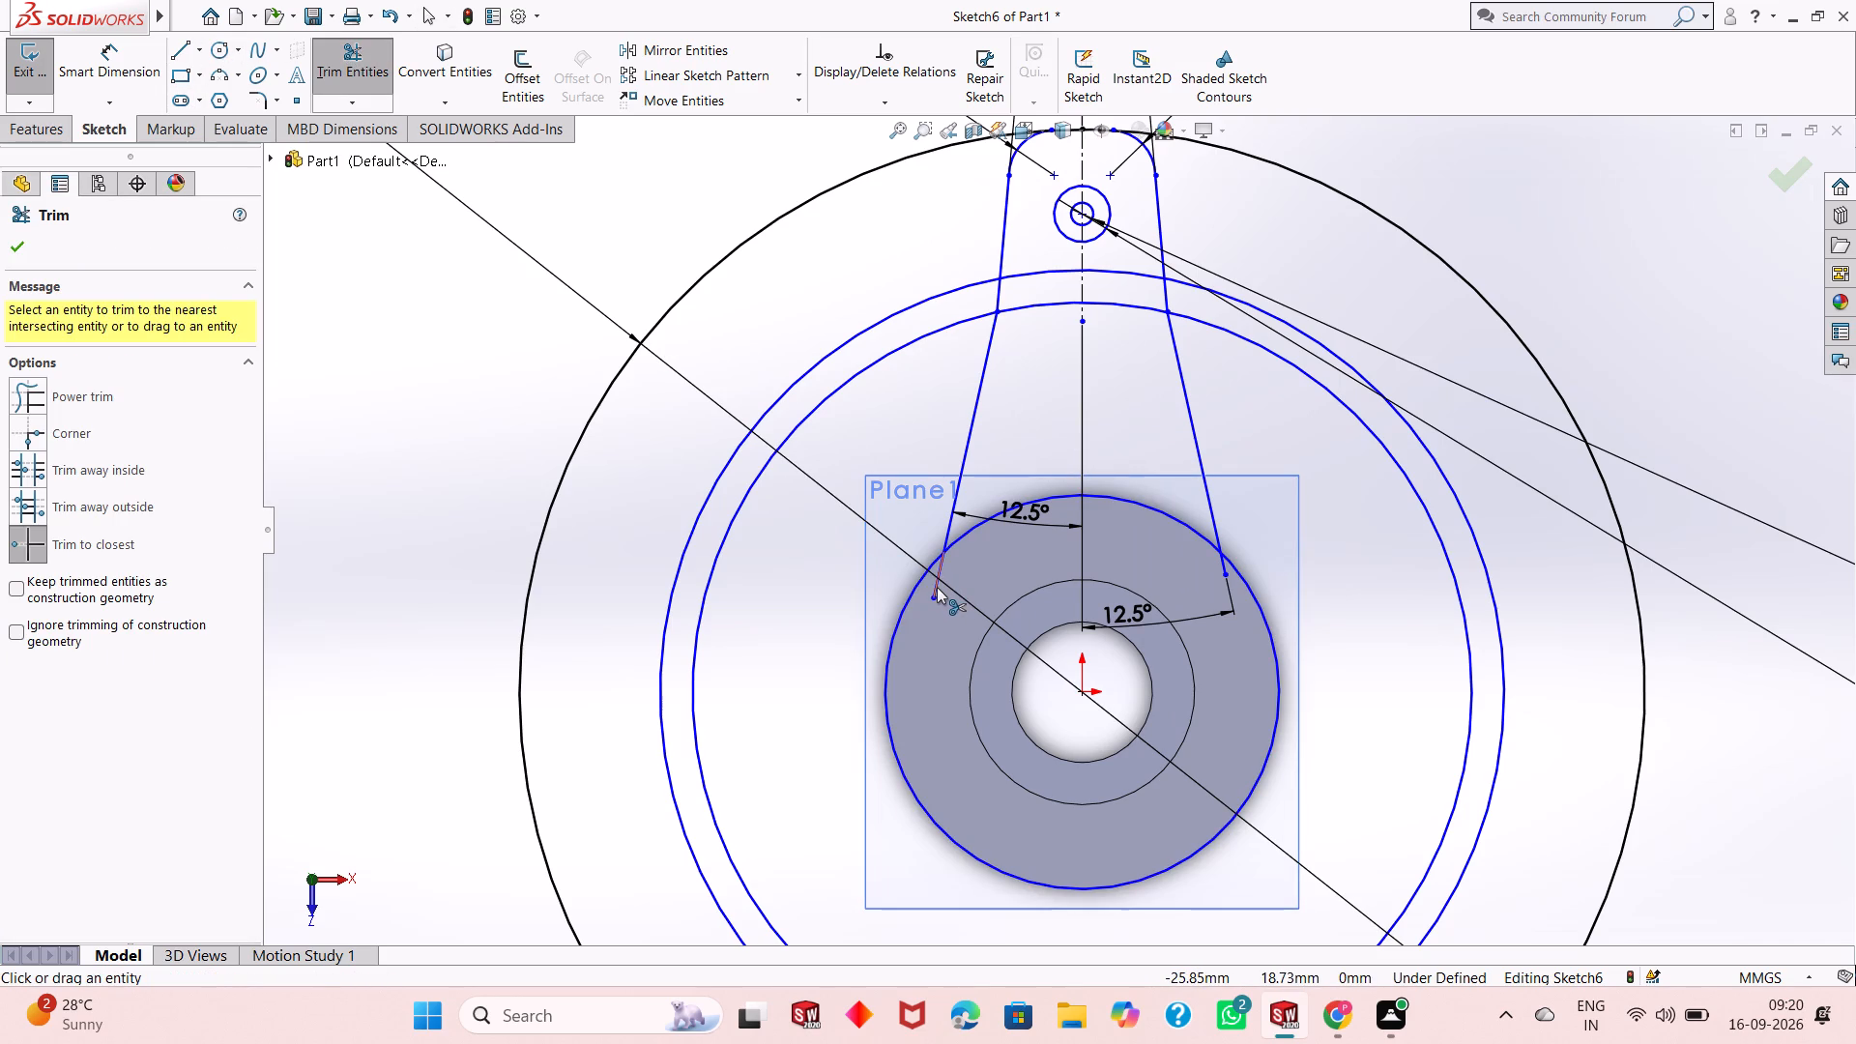
left_click(937, 587)
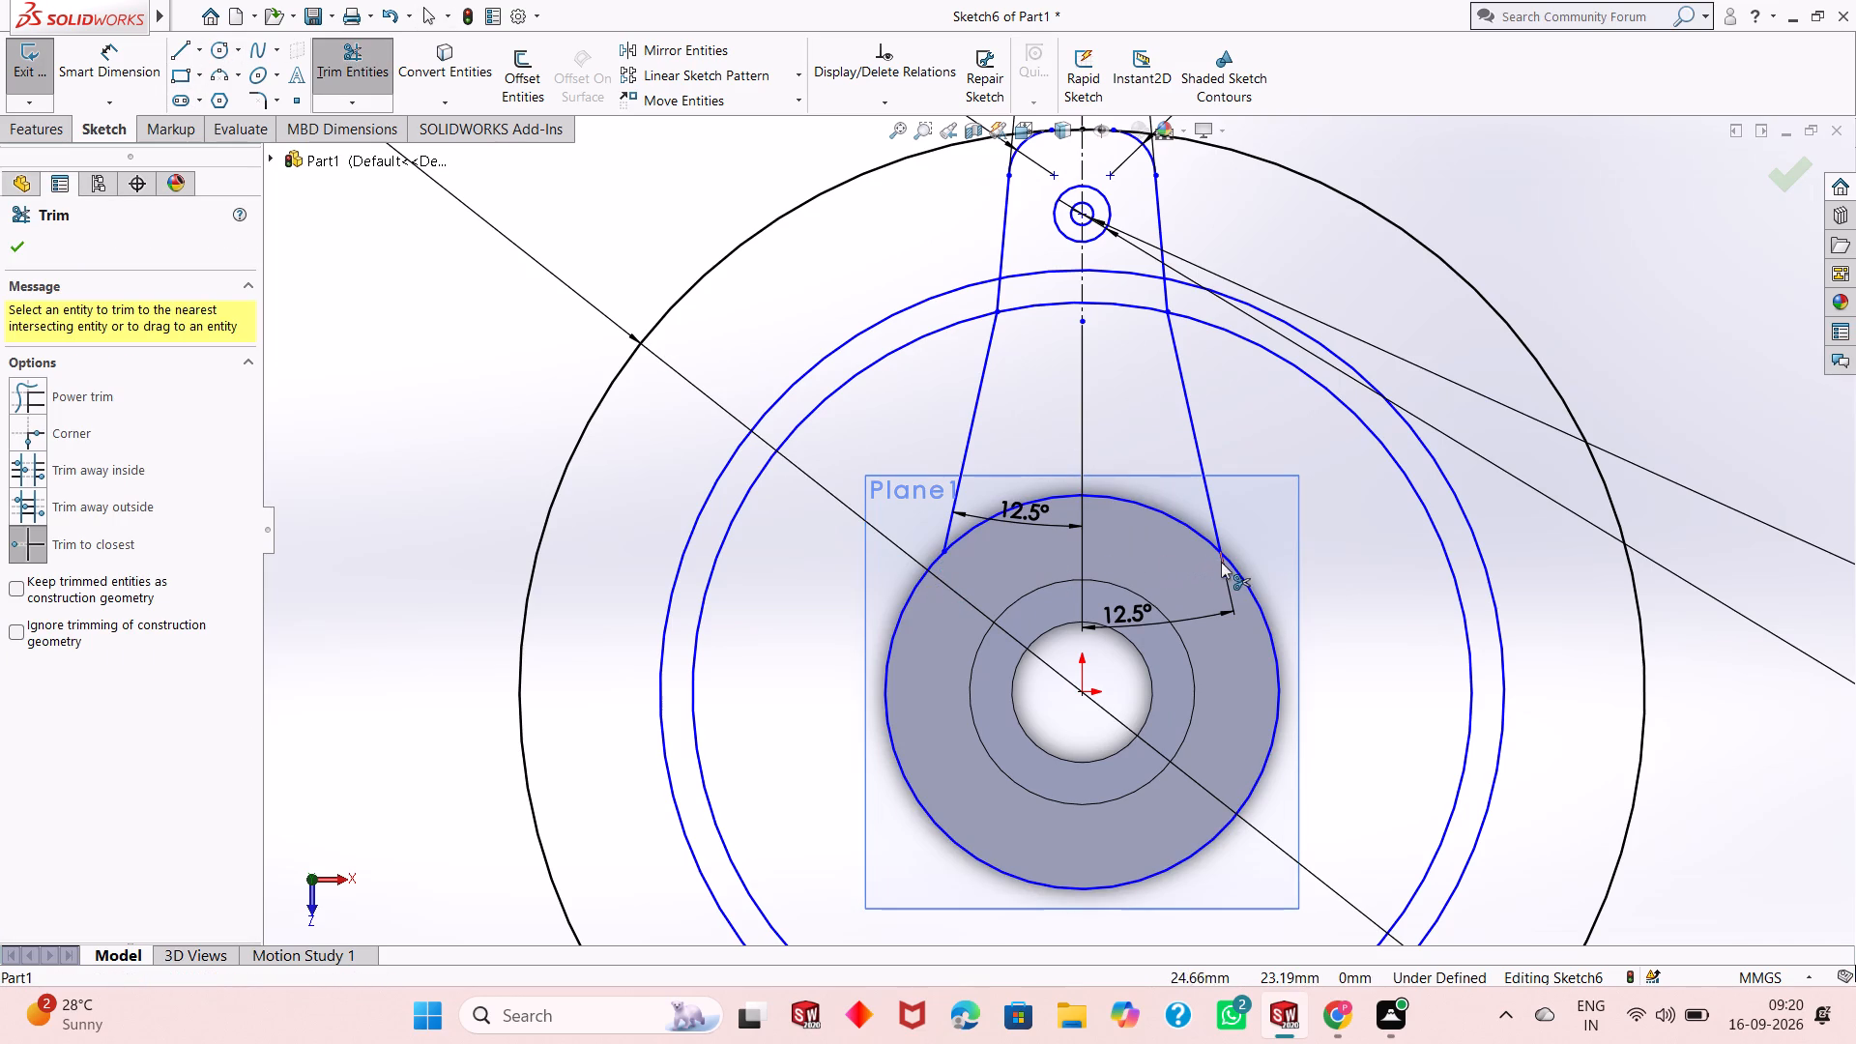
left_click(1222, 562)
left_click(919, 798)
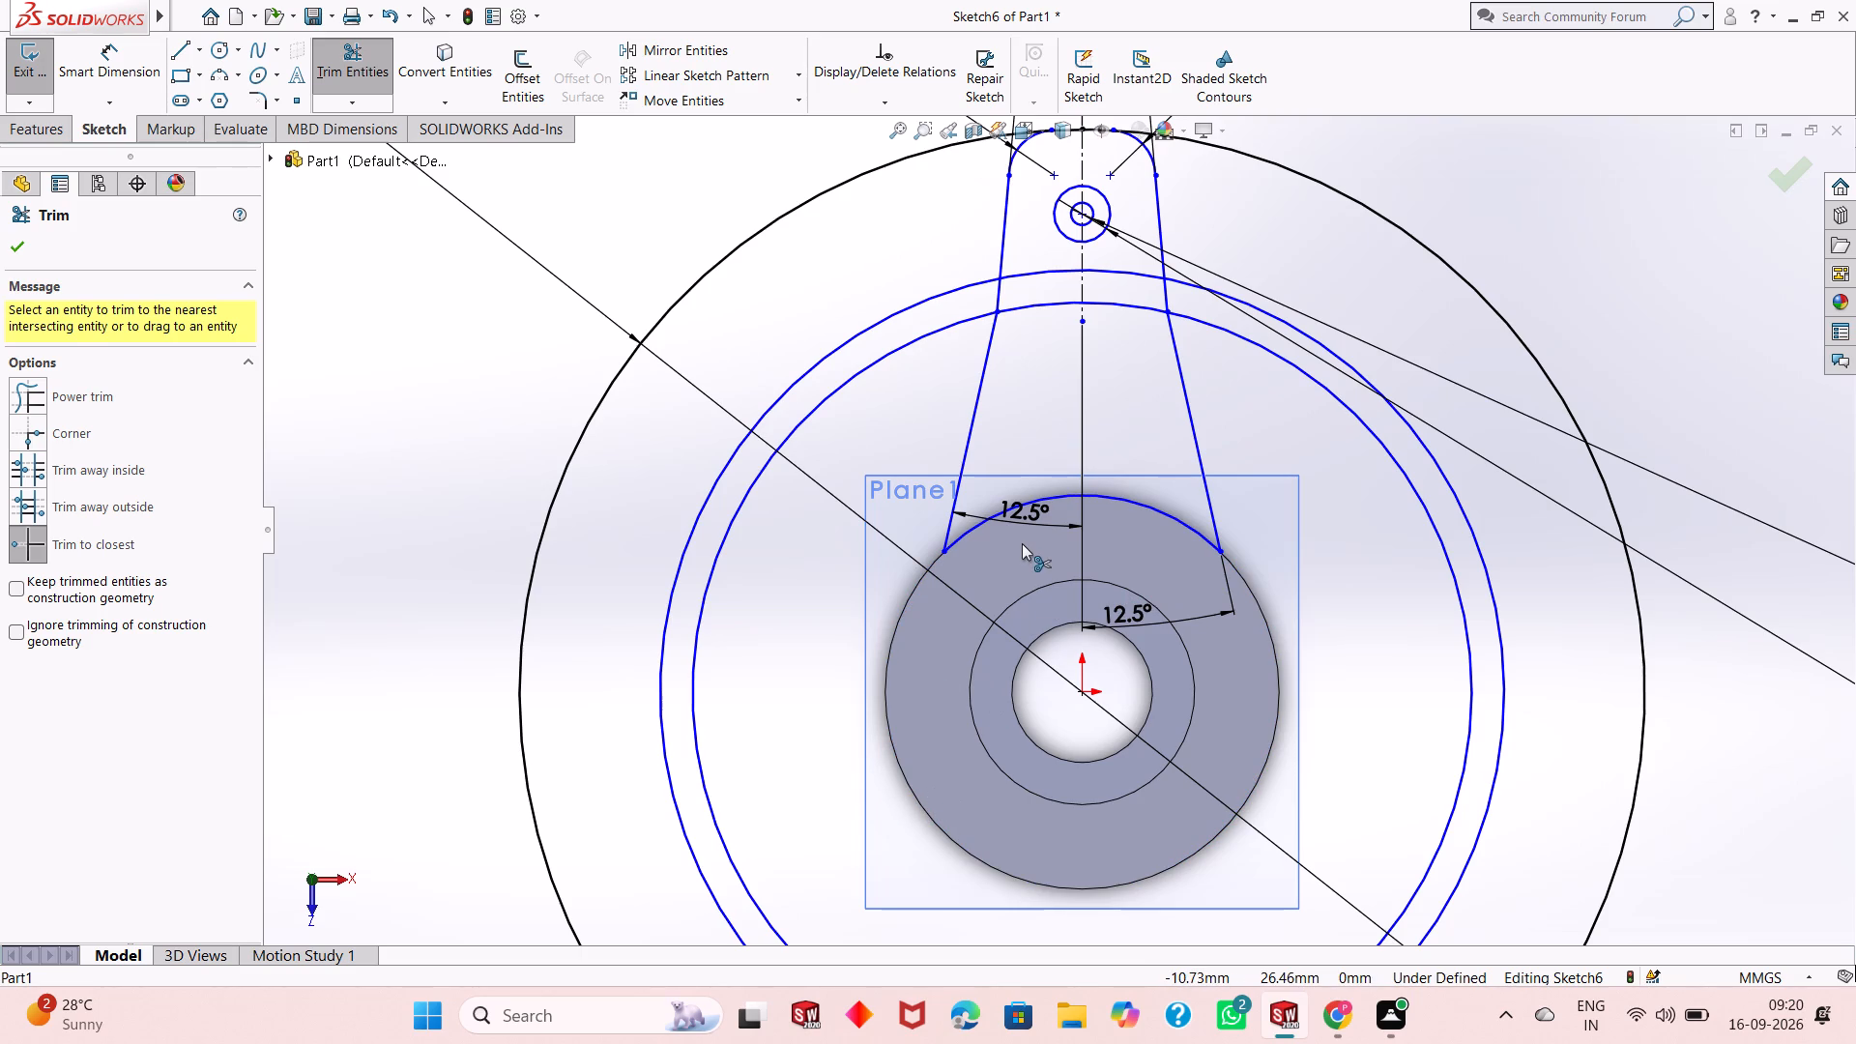
key("Escape")
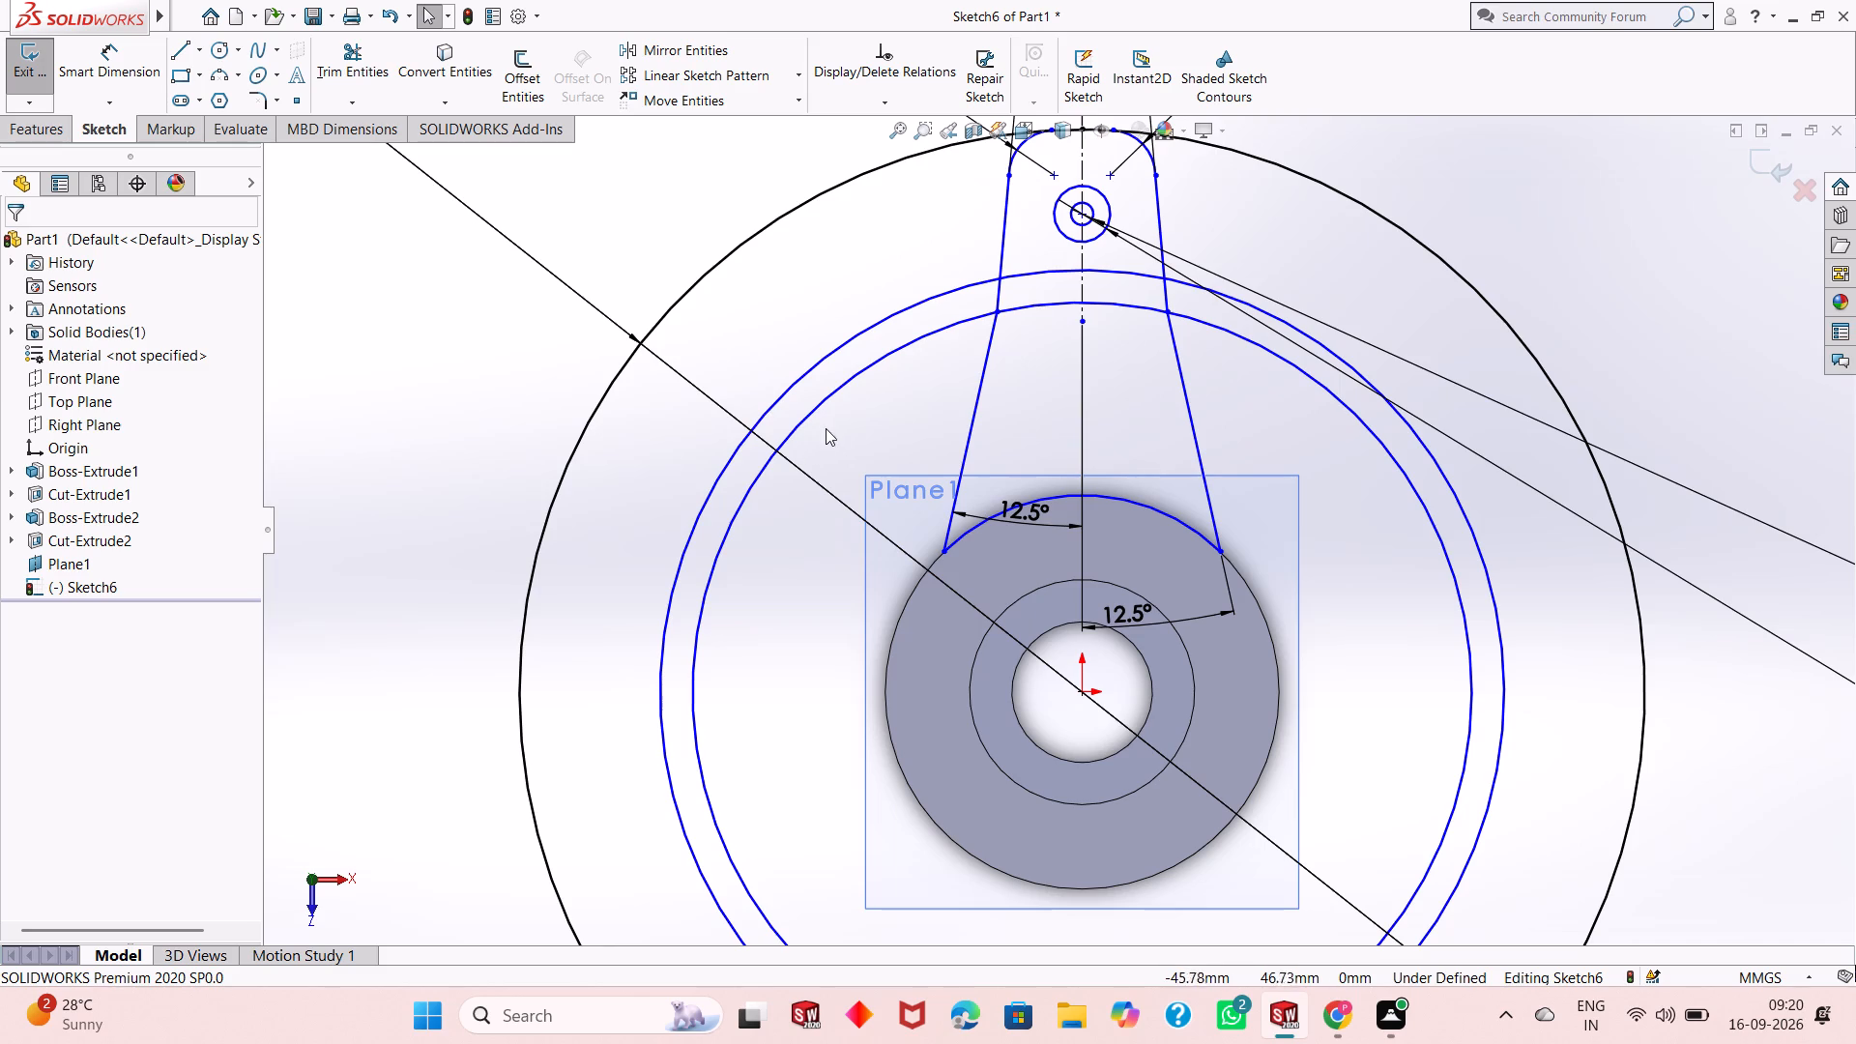
Trim away the 200 mm diameter circle outside the lug, keeping only its short arc between the two 8 mm corner fillets.
scroll(1030, 394, "up", 1)
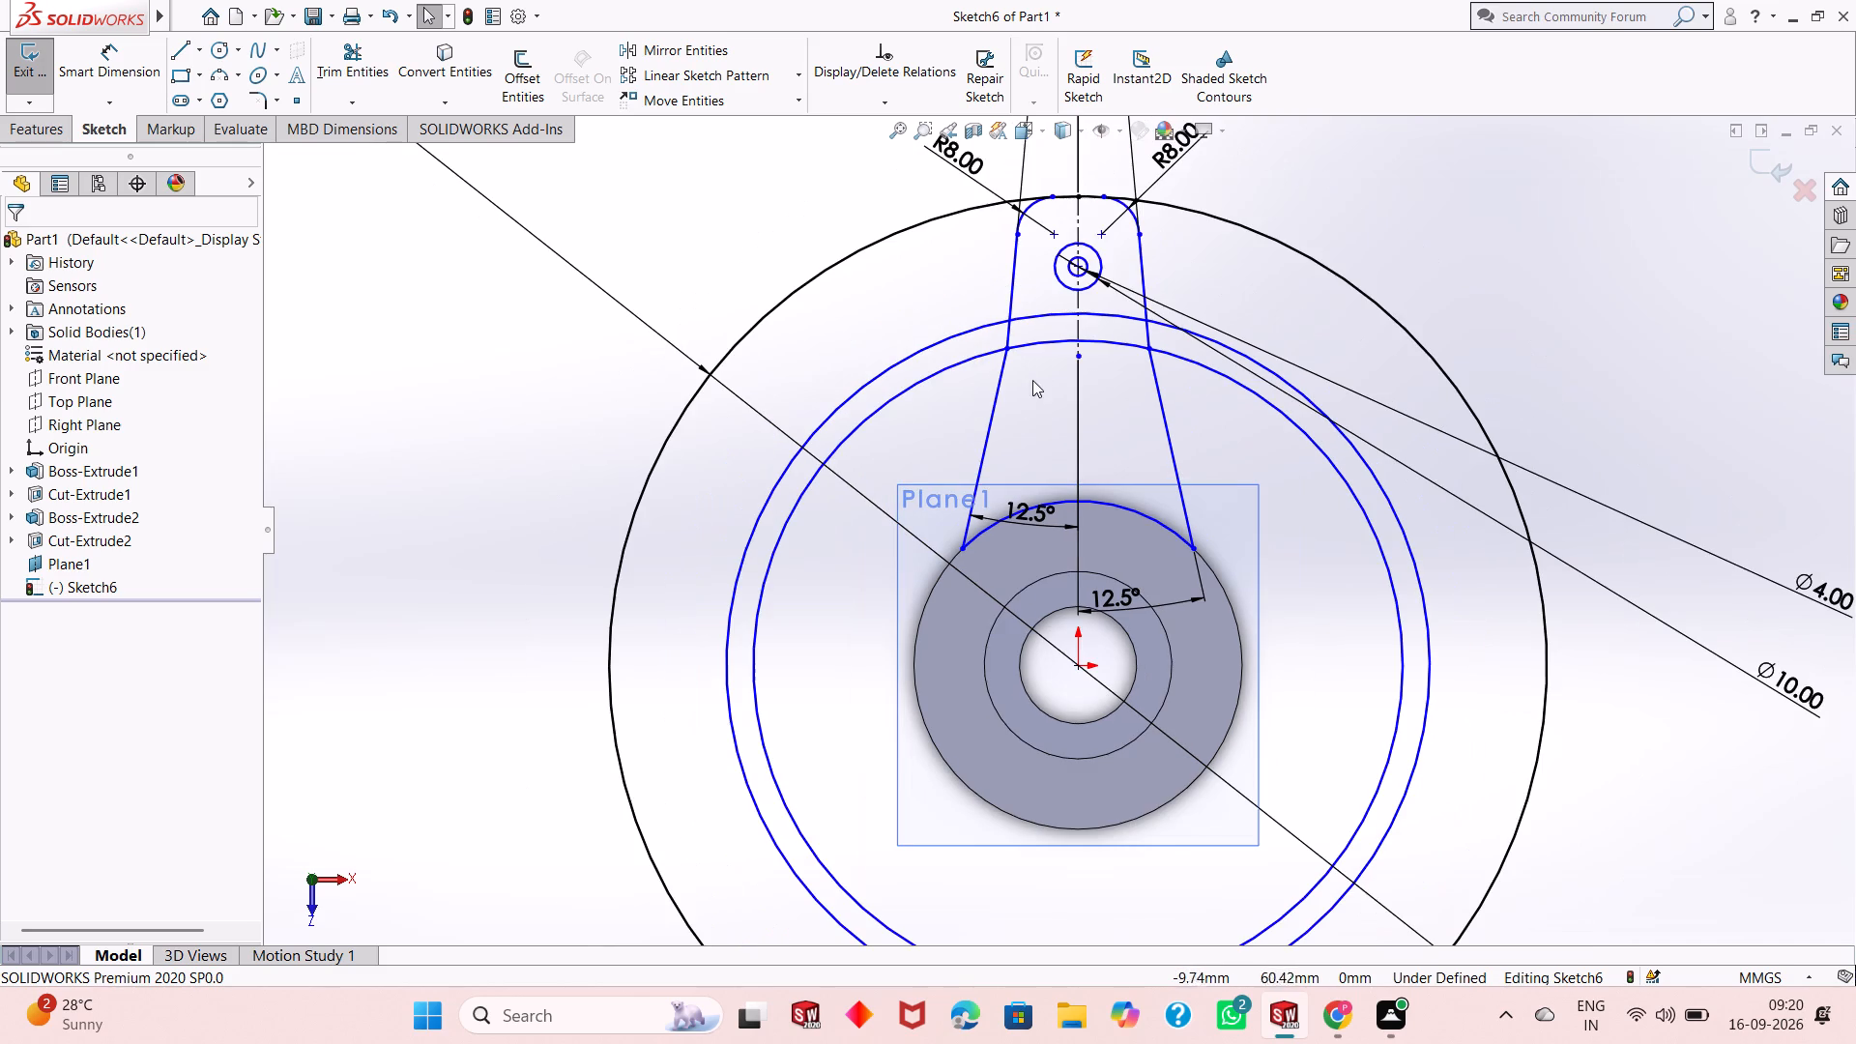
scroll(1120, 246, "down", 1)
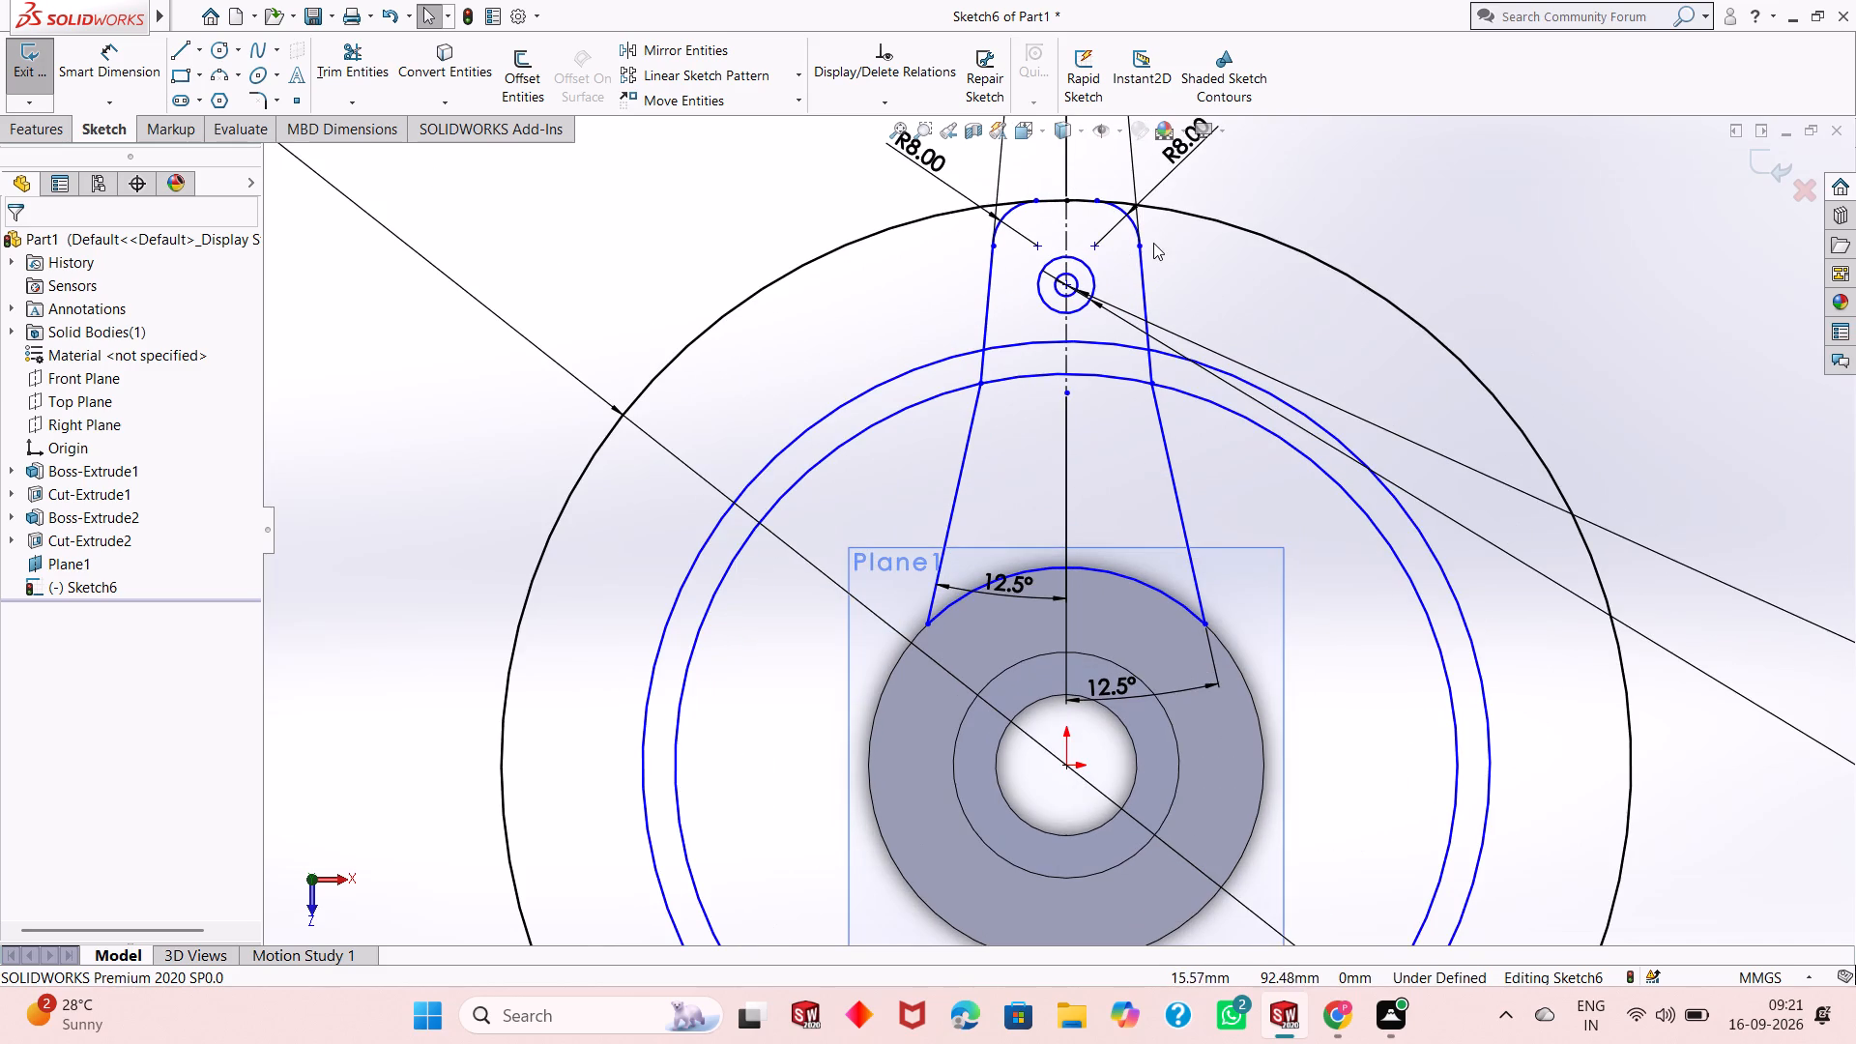
scroll(1124, 215, "down", 1)
scroll(1137, 291, "up", 2)
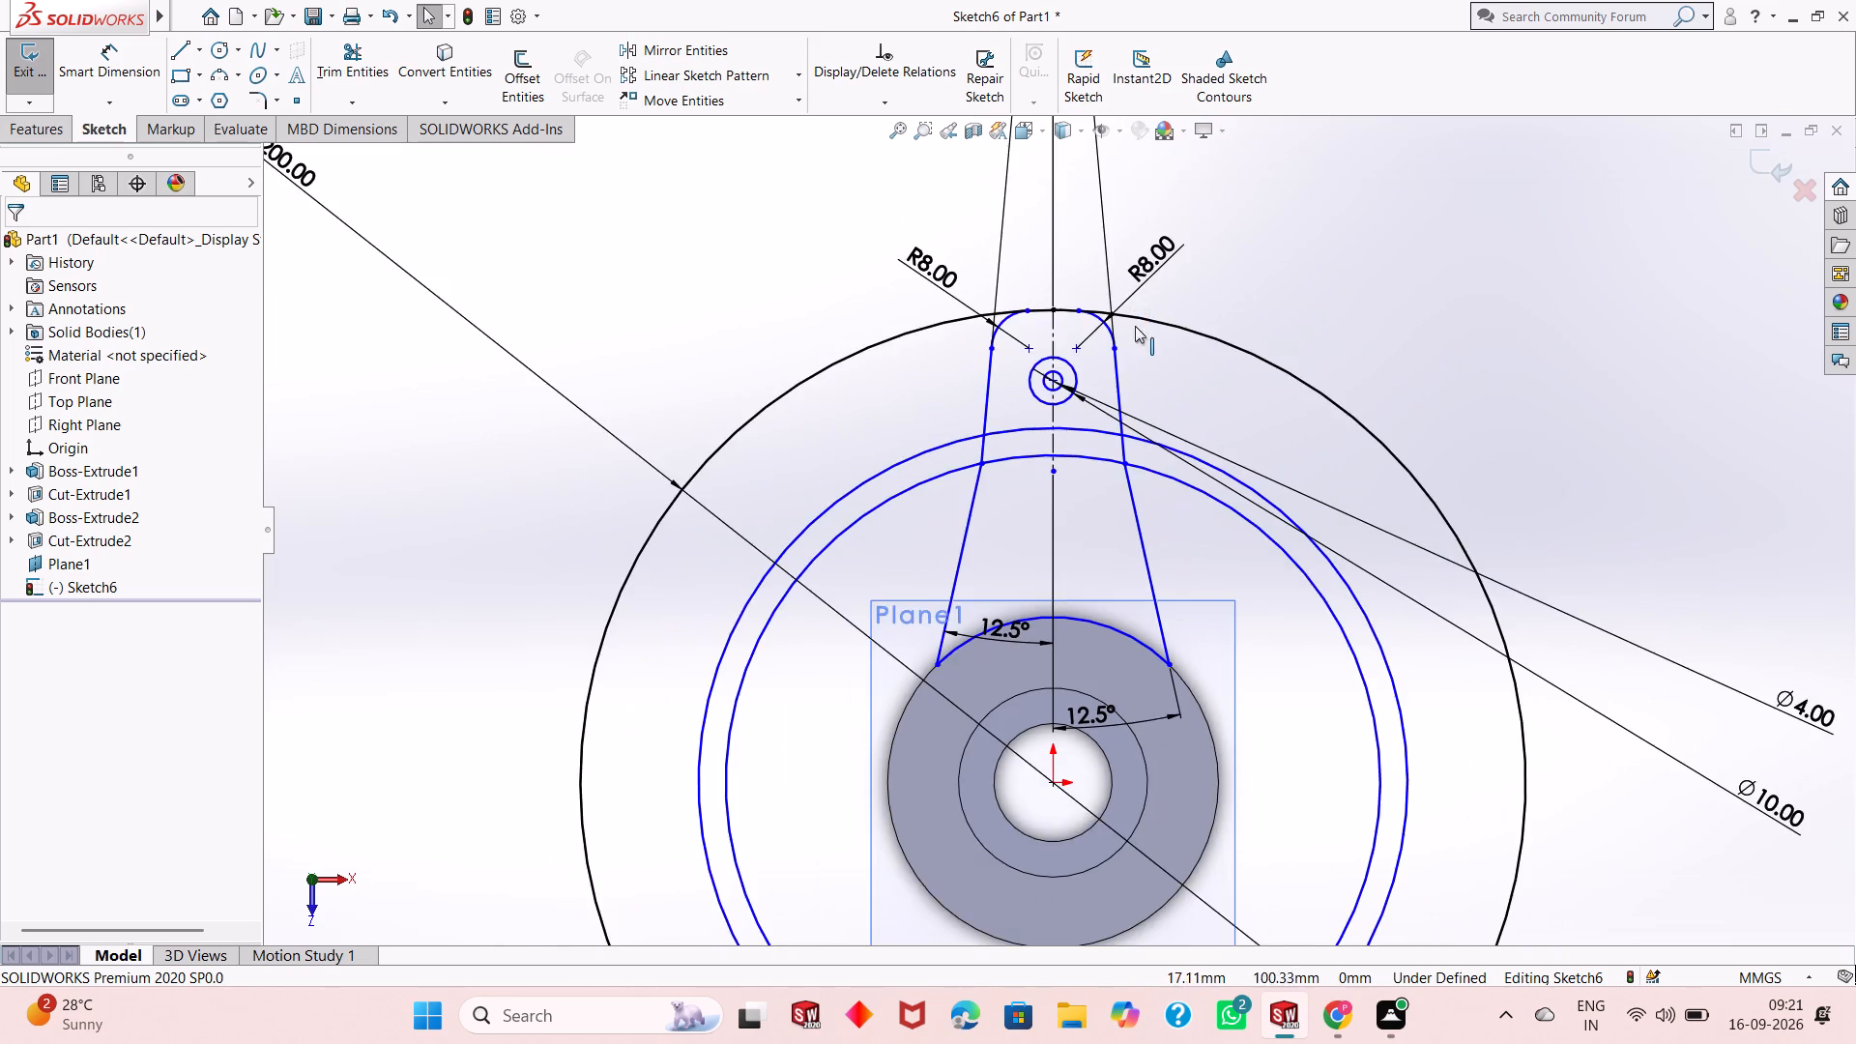
scroll(1145, 371, "up", 2)
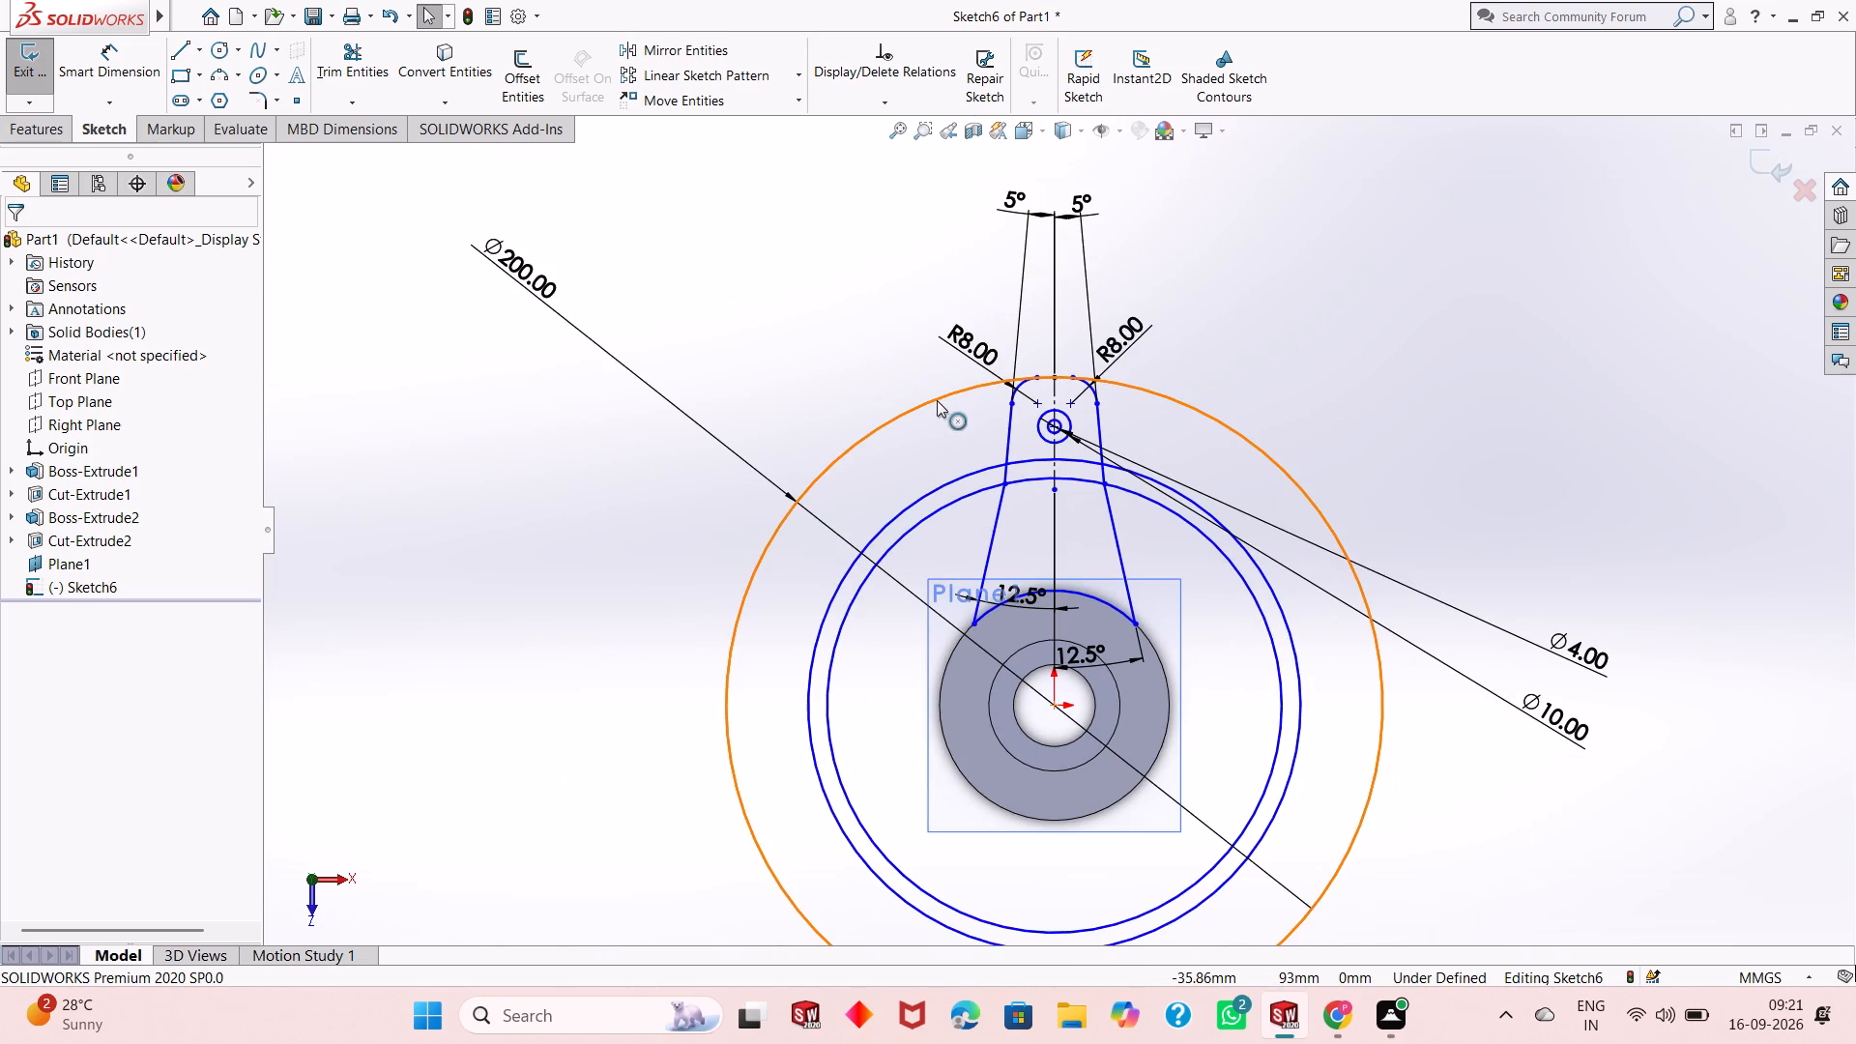
left_click(375, 68)
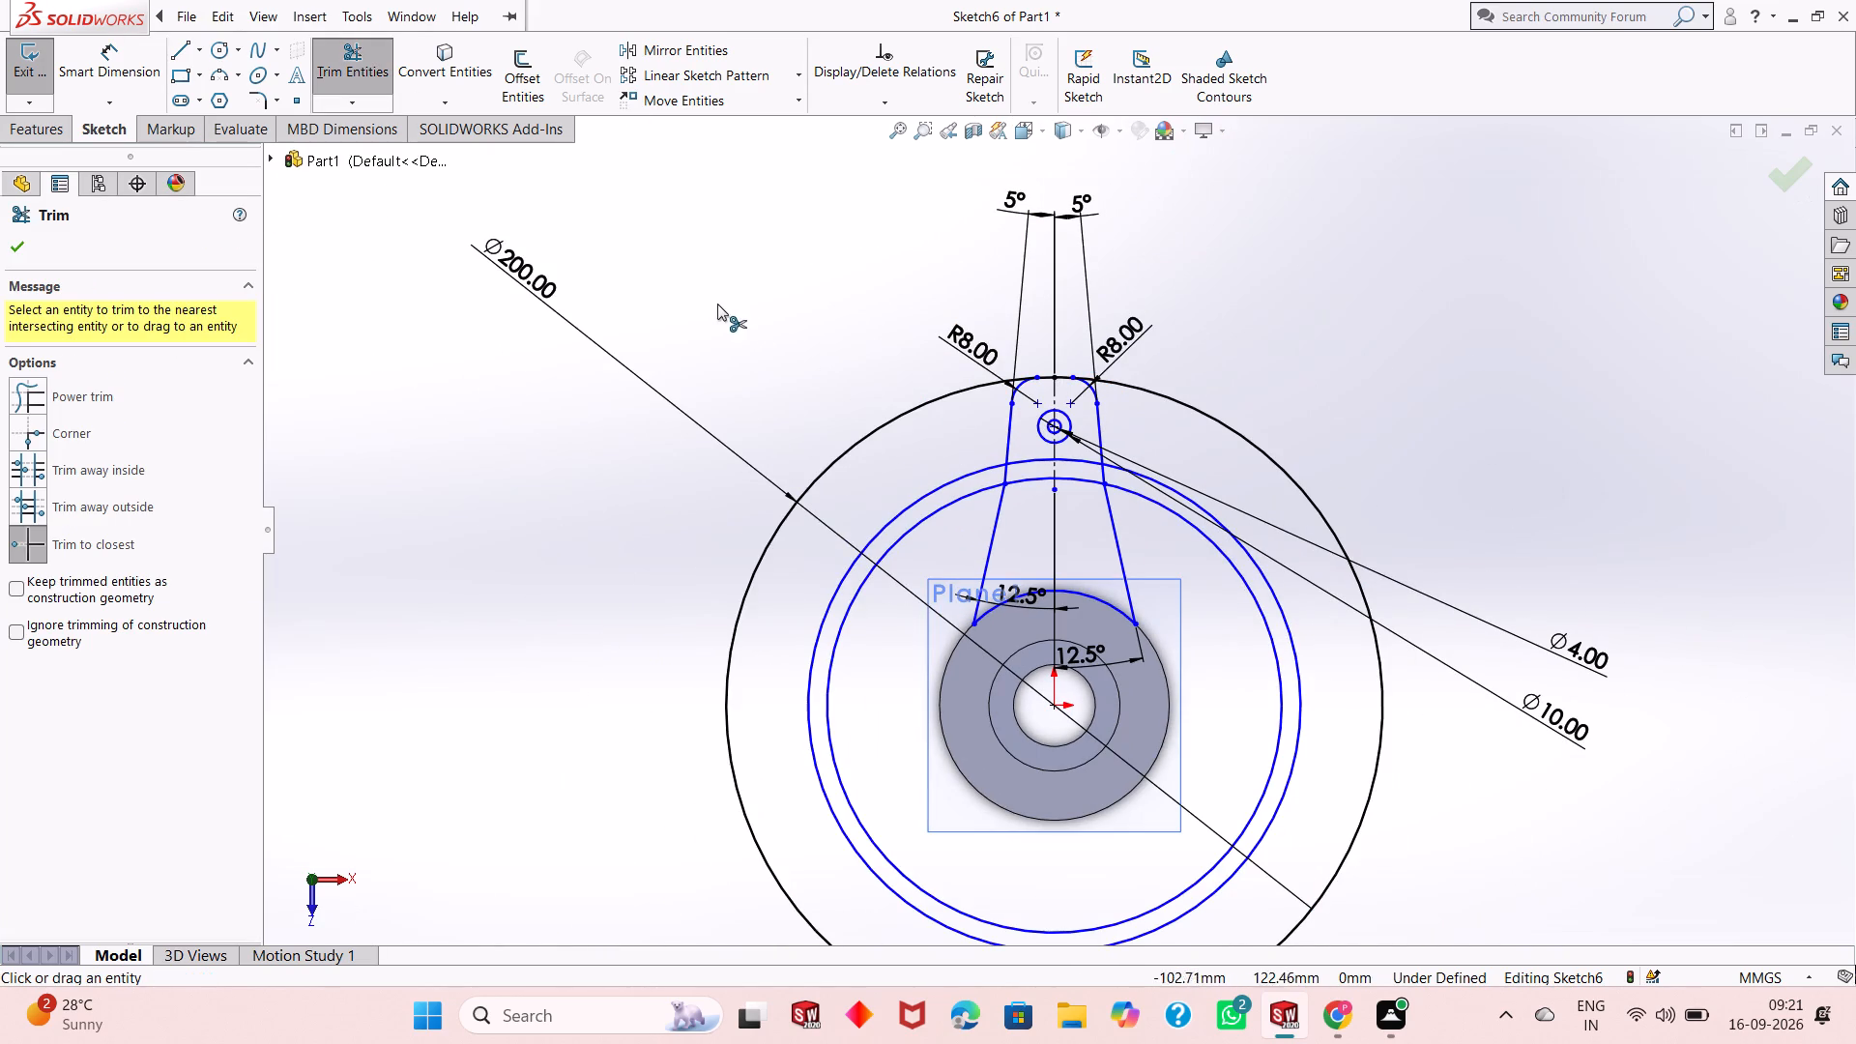
left_click(925, 407)
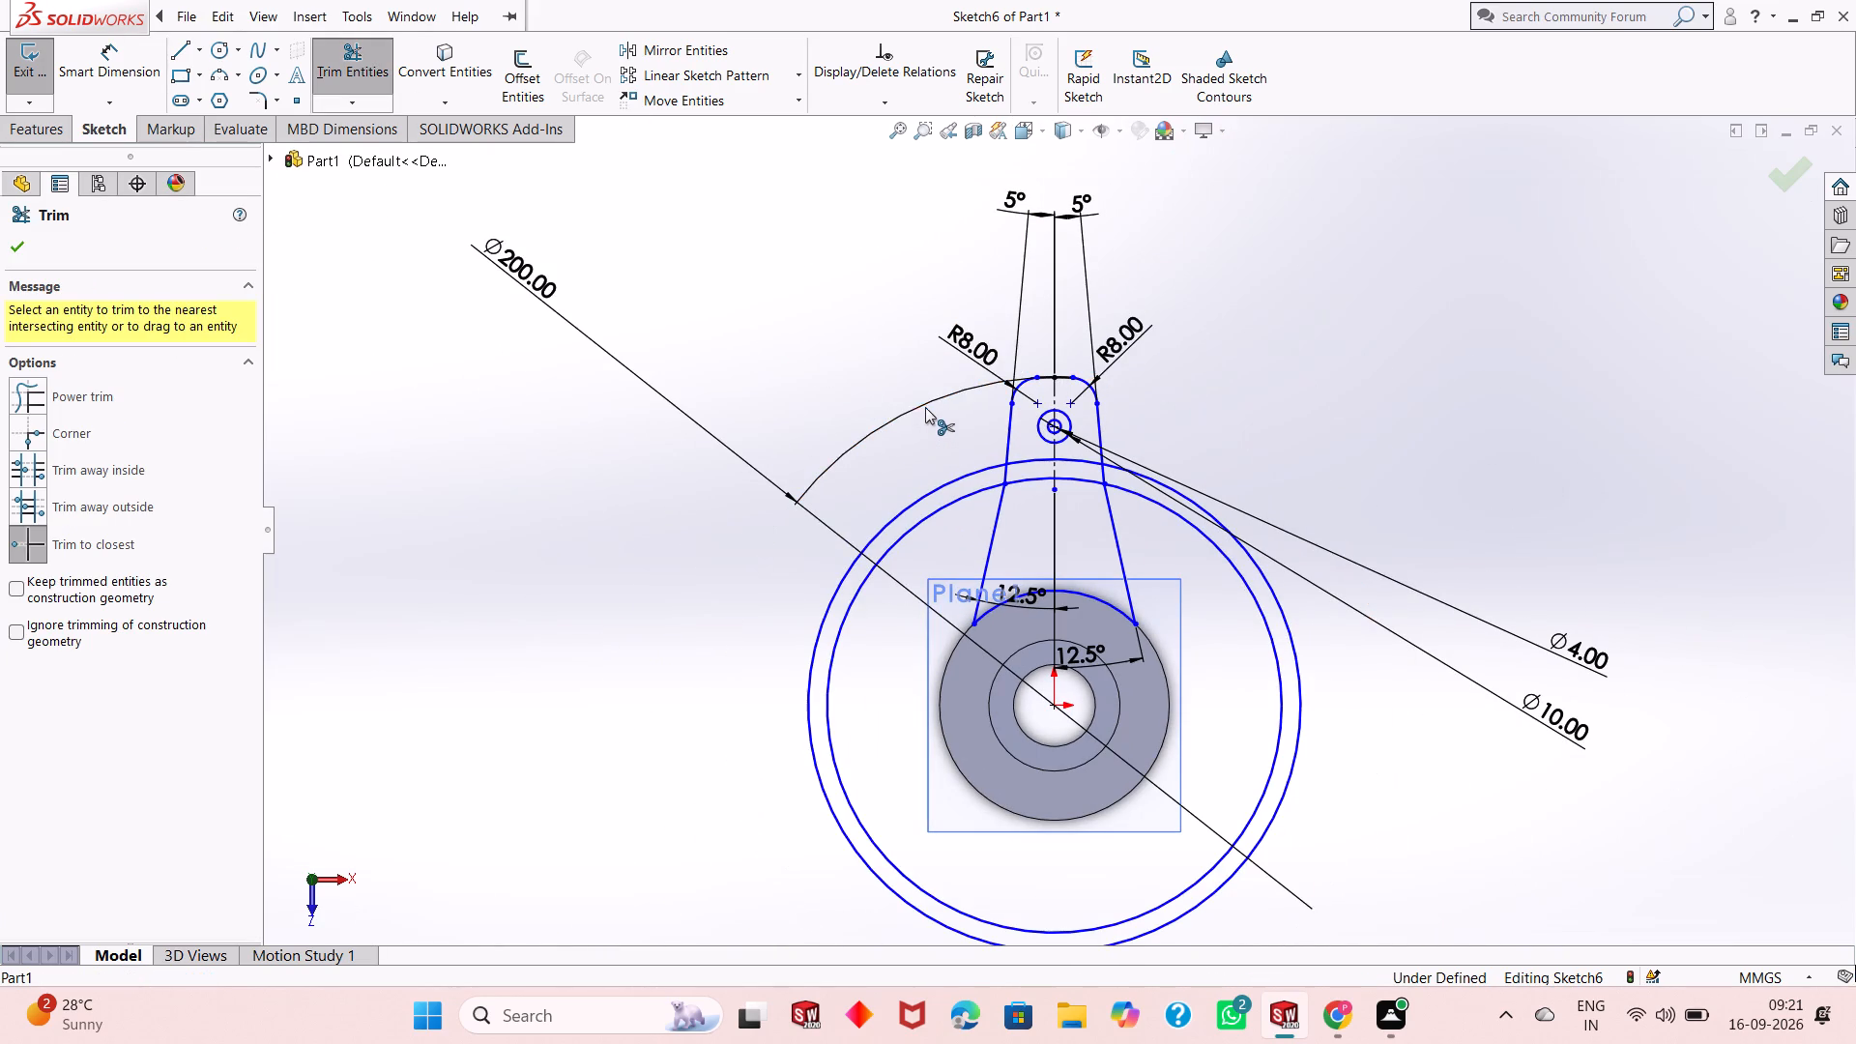
scroll(1100, 385, "down", 11)
scroll(975, 427, "up", 5)
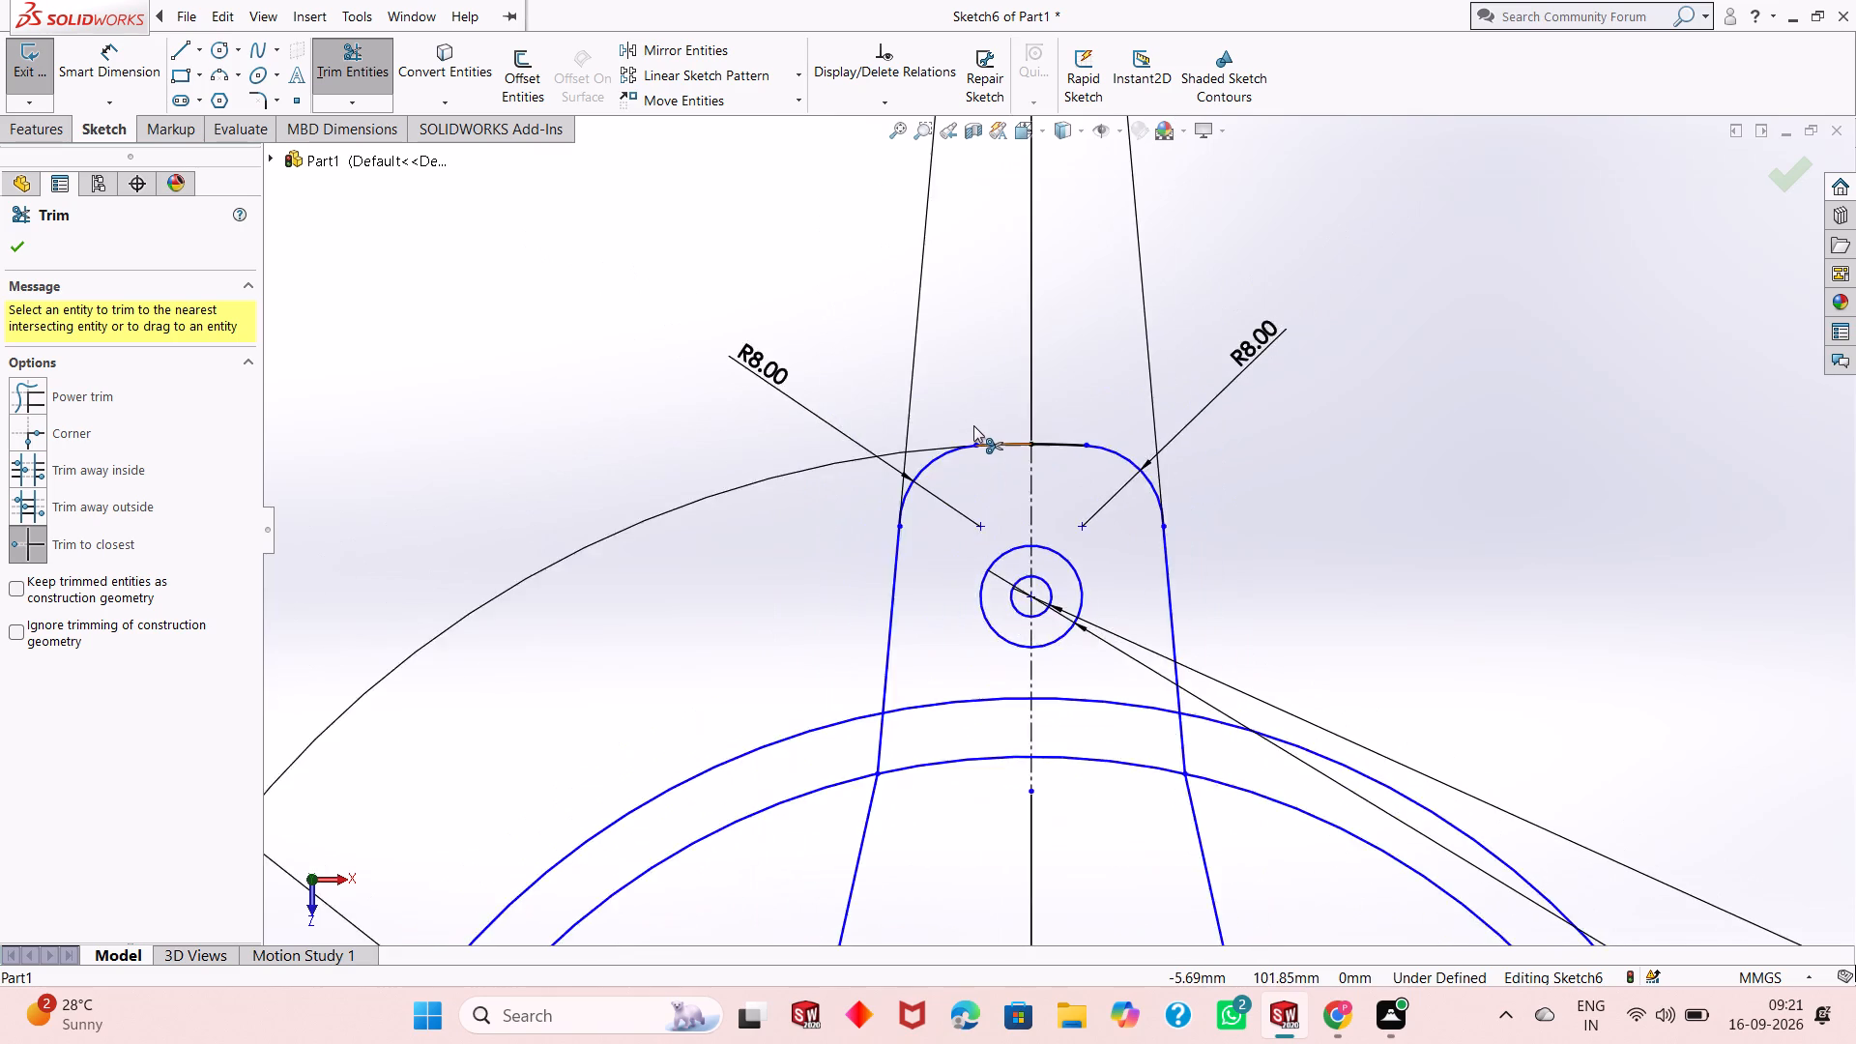
scroll(973, 425, "up", 5)
scroll(1098, 685, "down", 1)
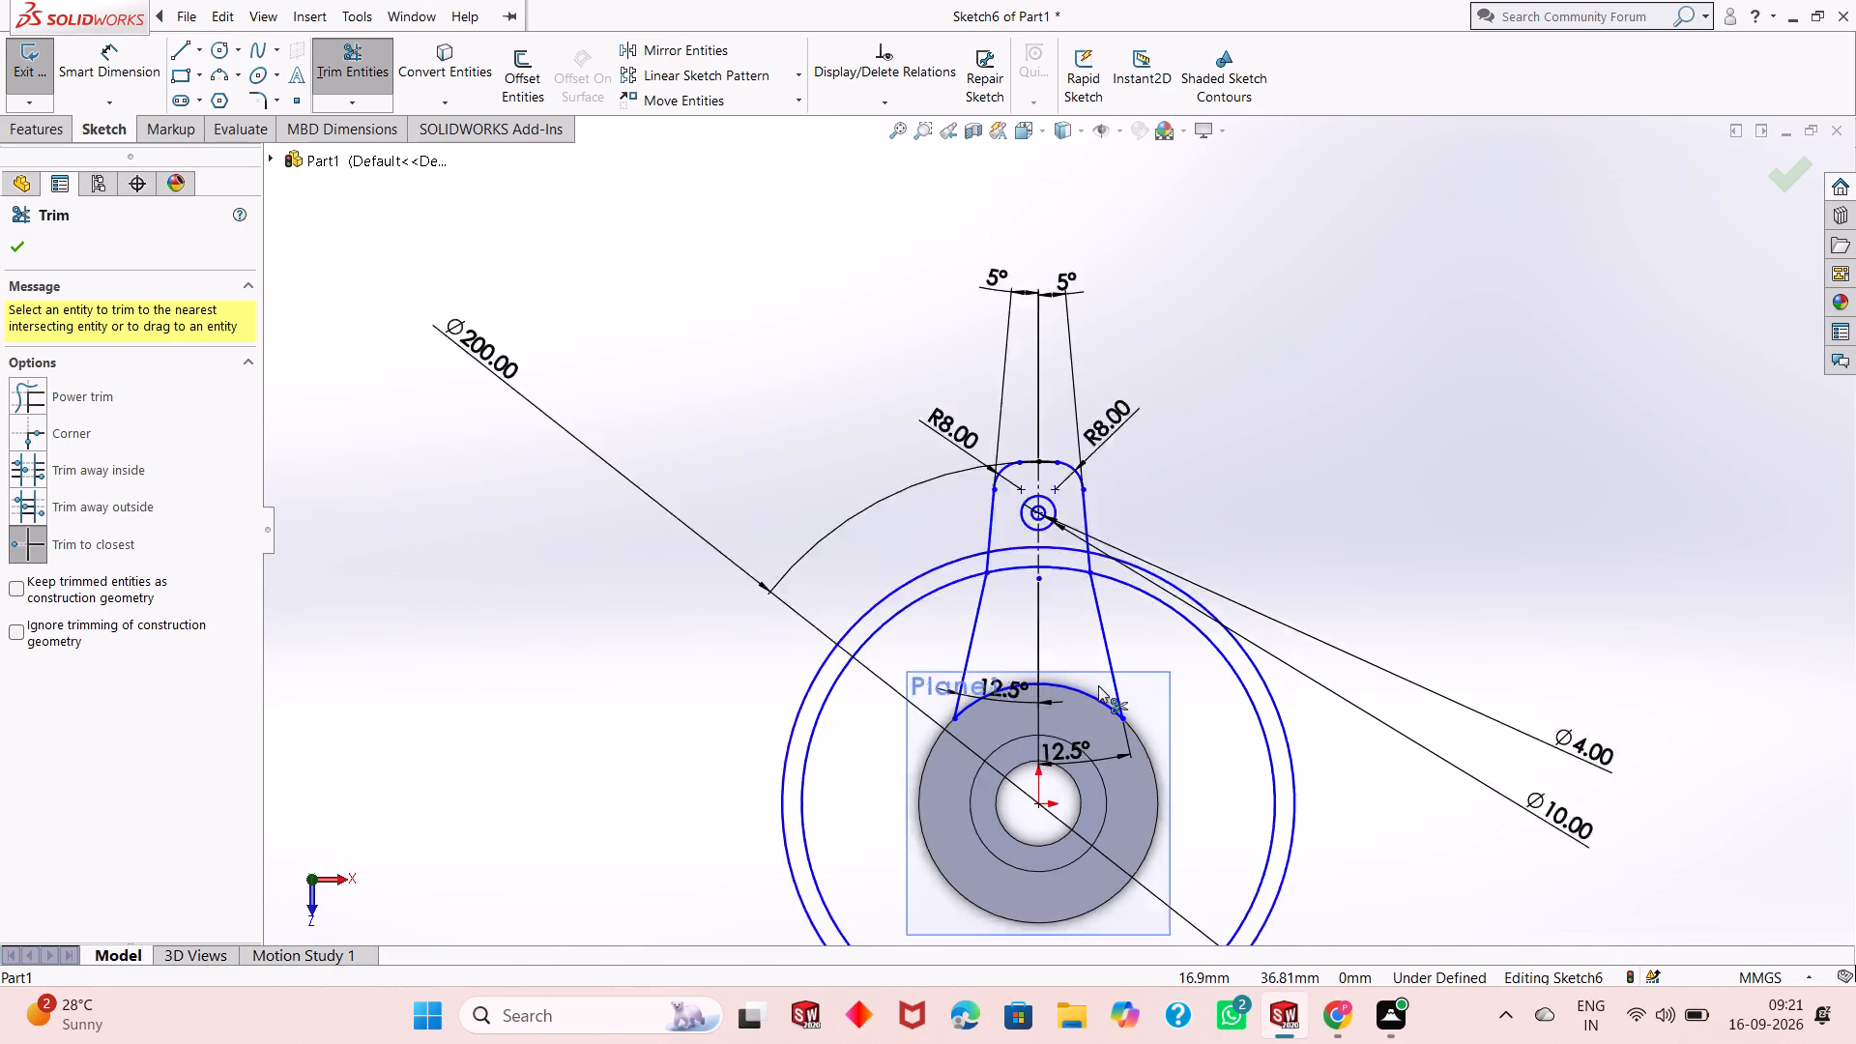
scroll(1098, 685, "down", 4)
scroll(1002, 535, "up", 3)
right_click(1169, 309)
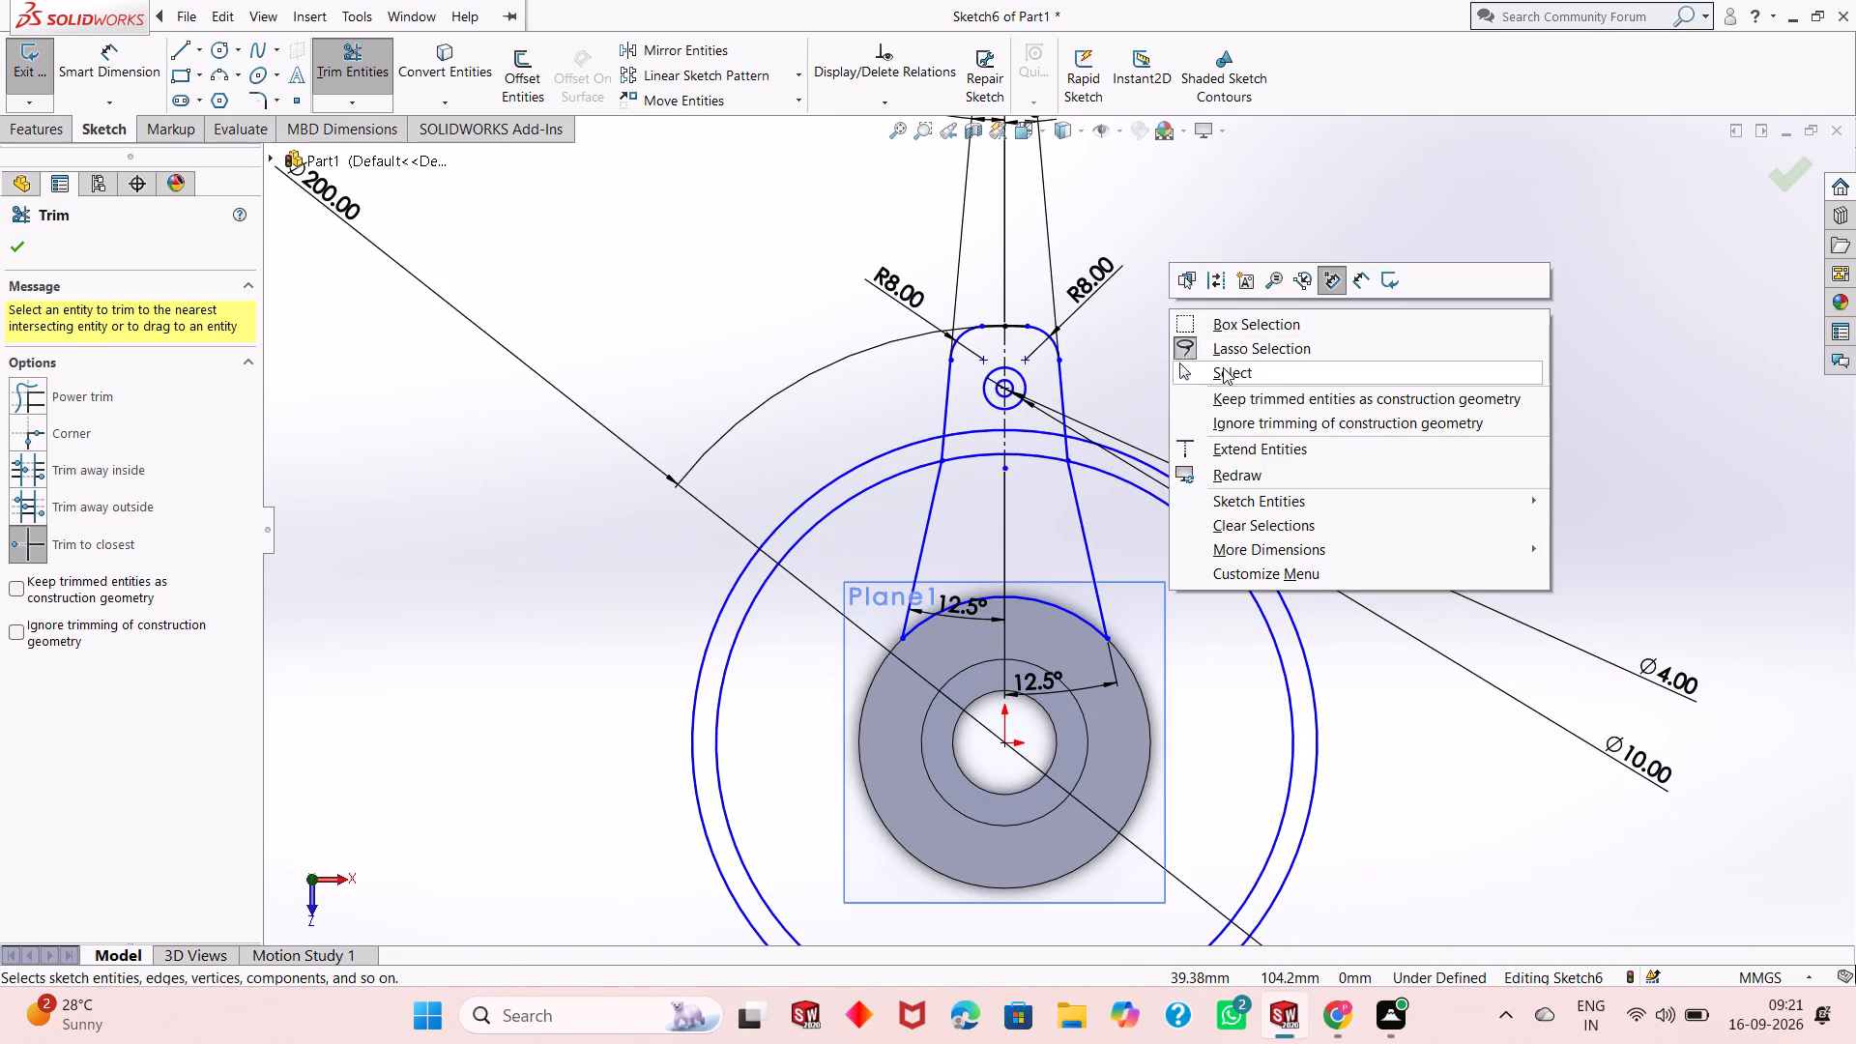
left_click(1223, 367)
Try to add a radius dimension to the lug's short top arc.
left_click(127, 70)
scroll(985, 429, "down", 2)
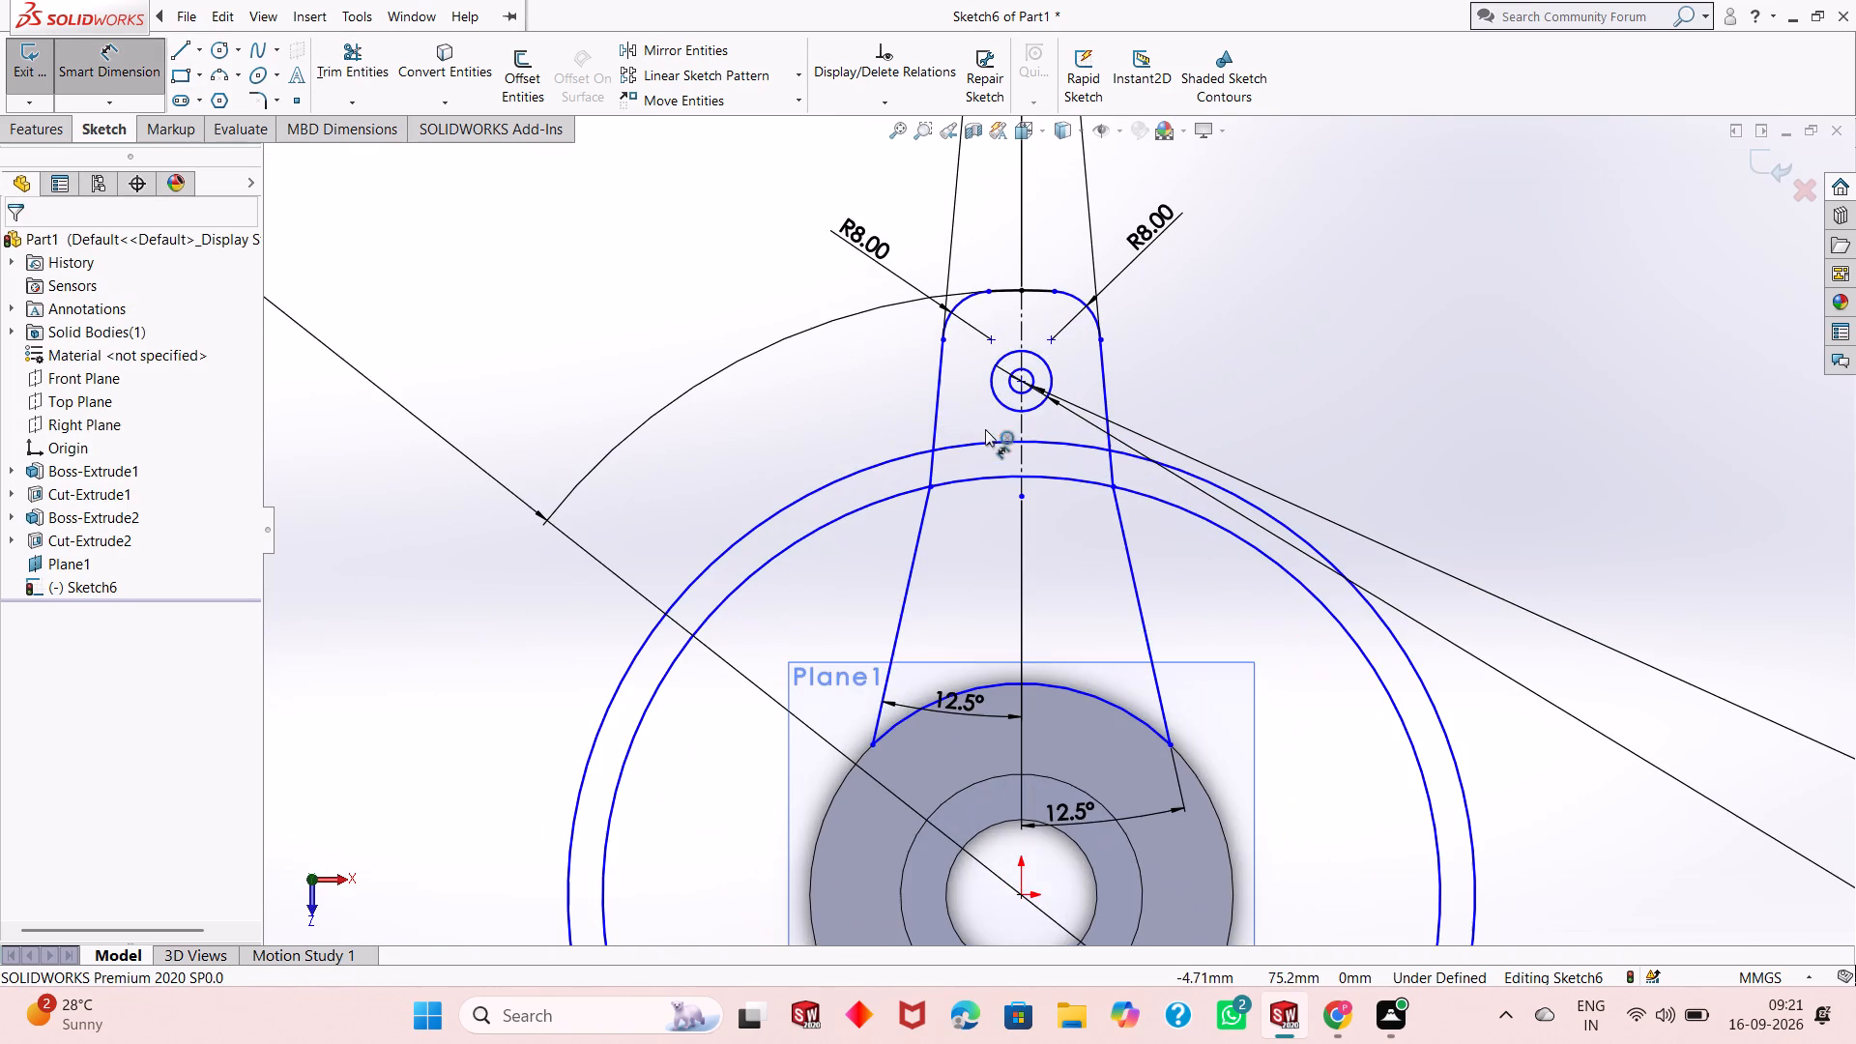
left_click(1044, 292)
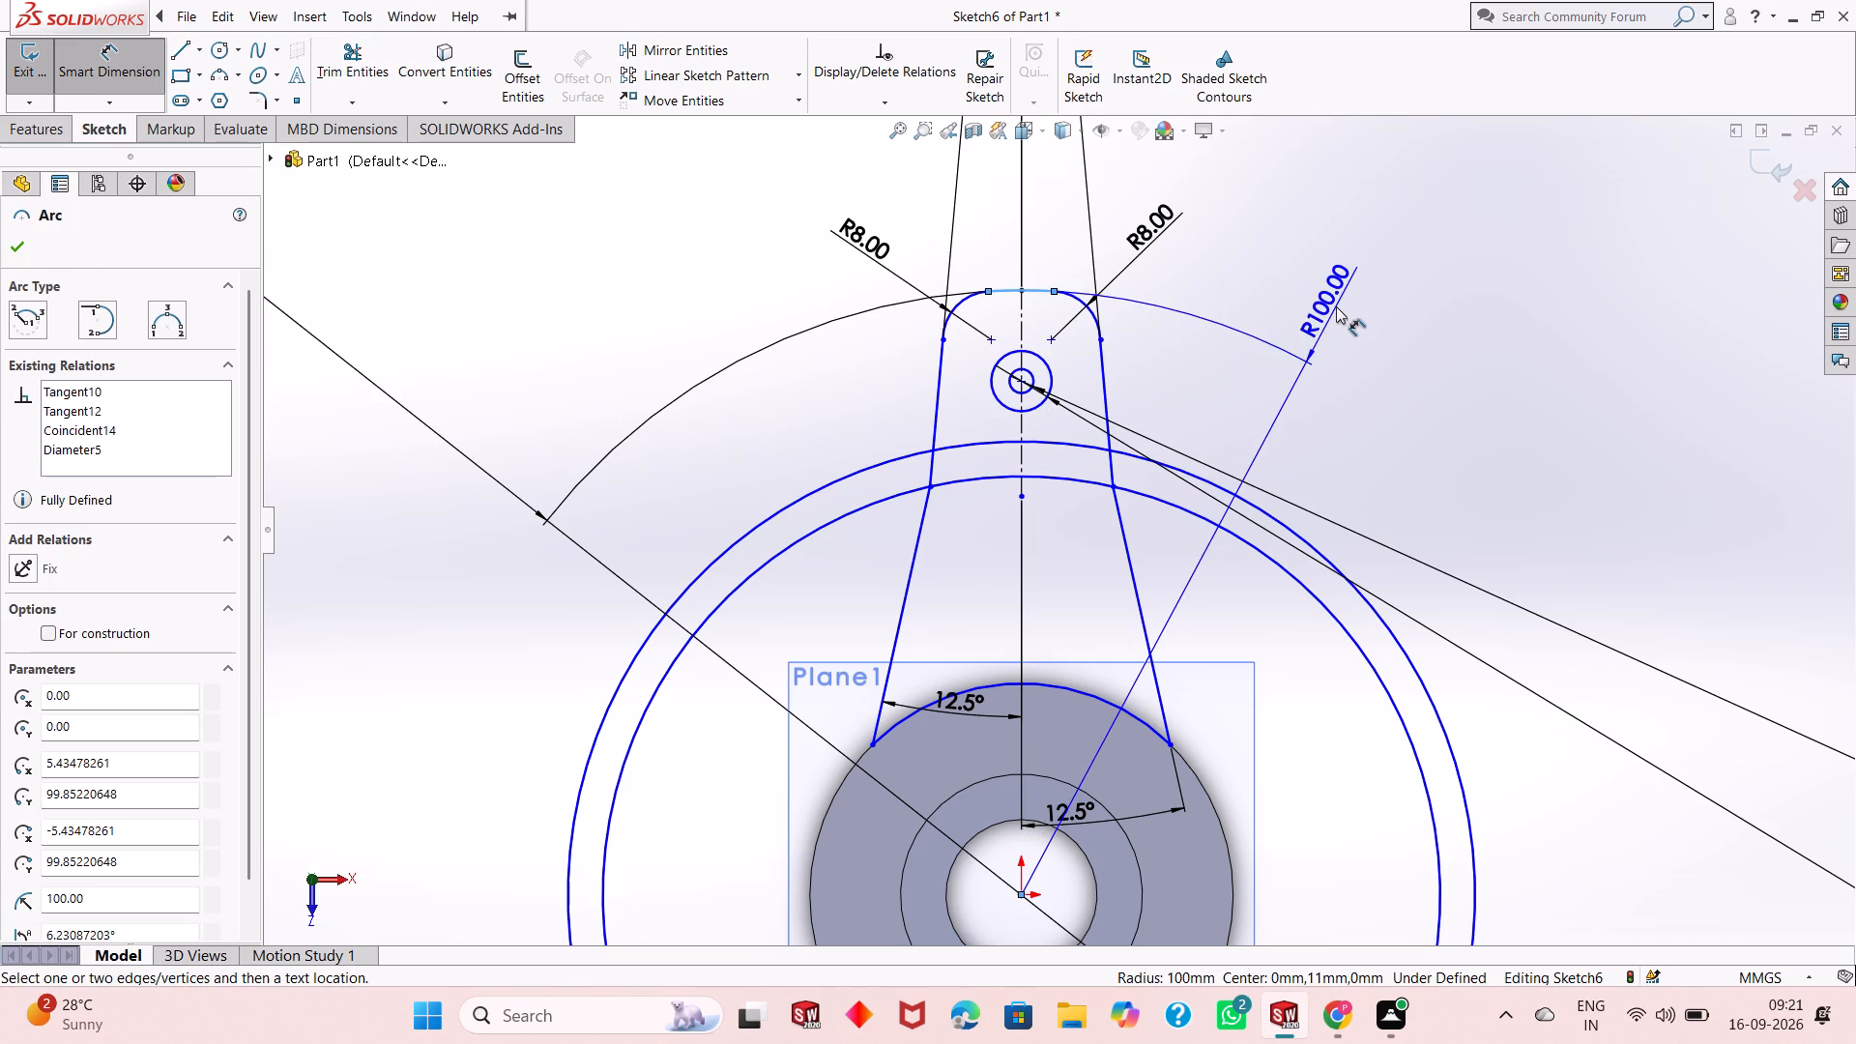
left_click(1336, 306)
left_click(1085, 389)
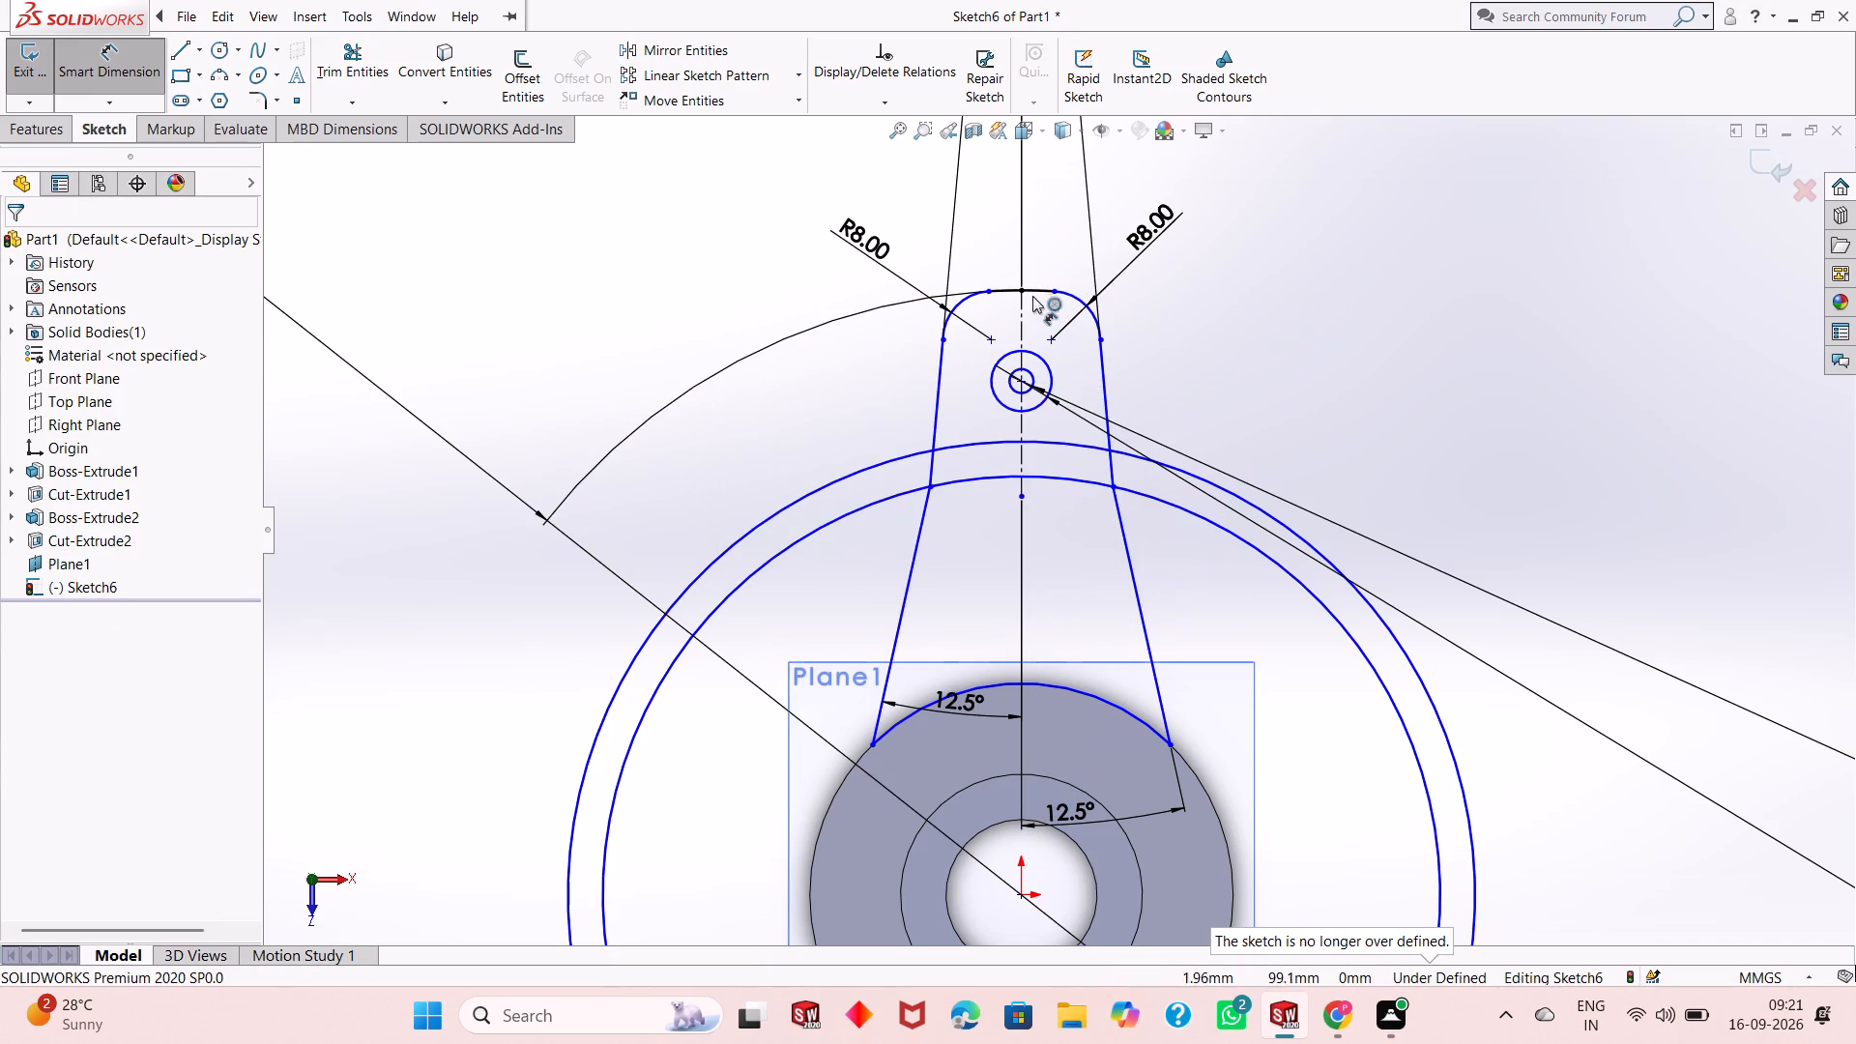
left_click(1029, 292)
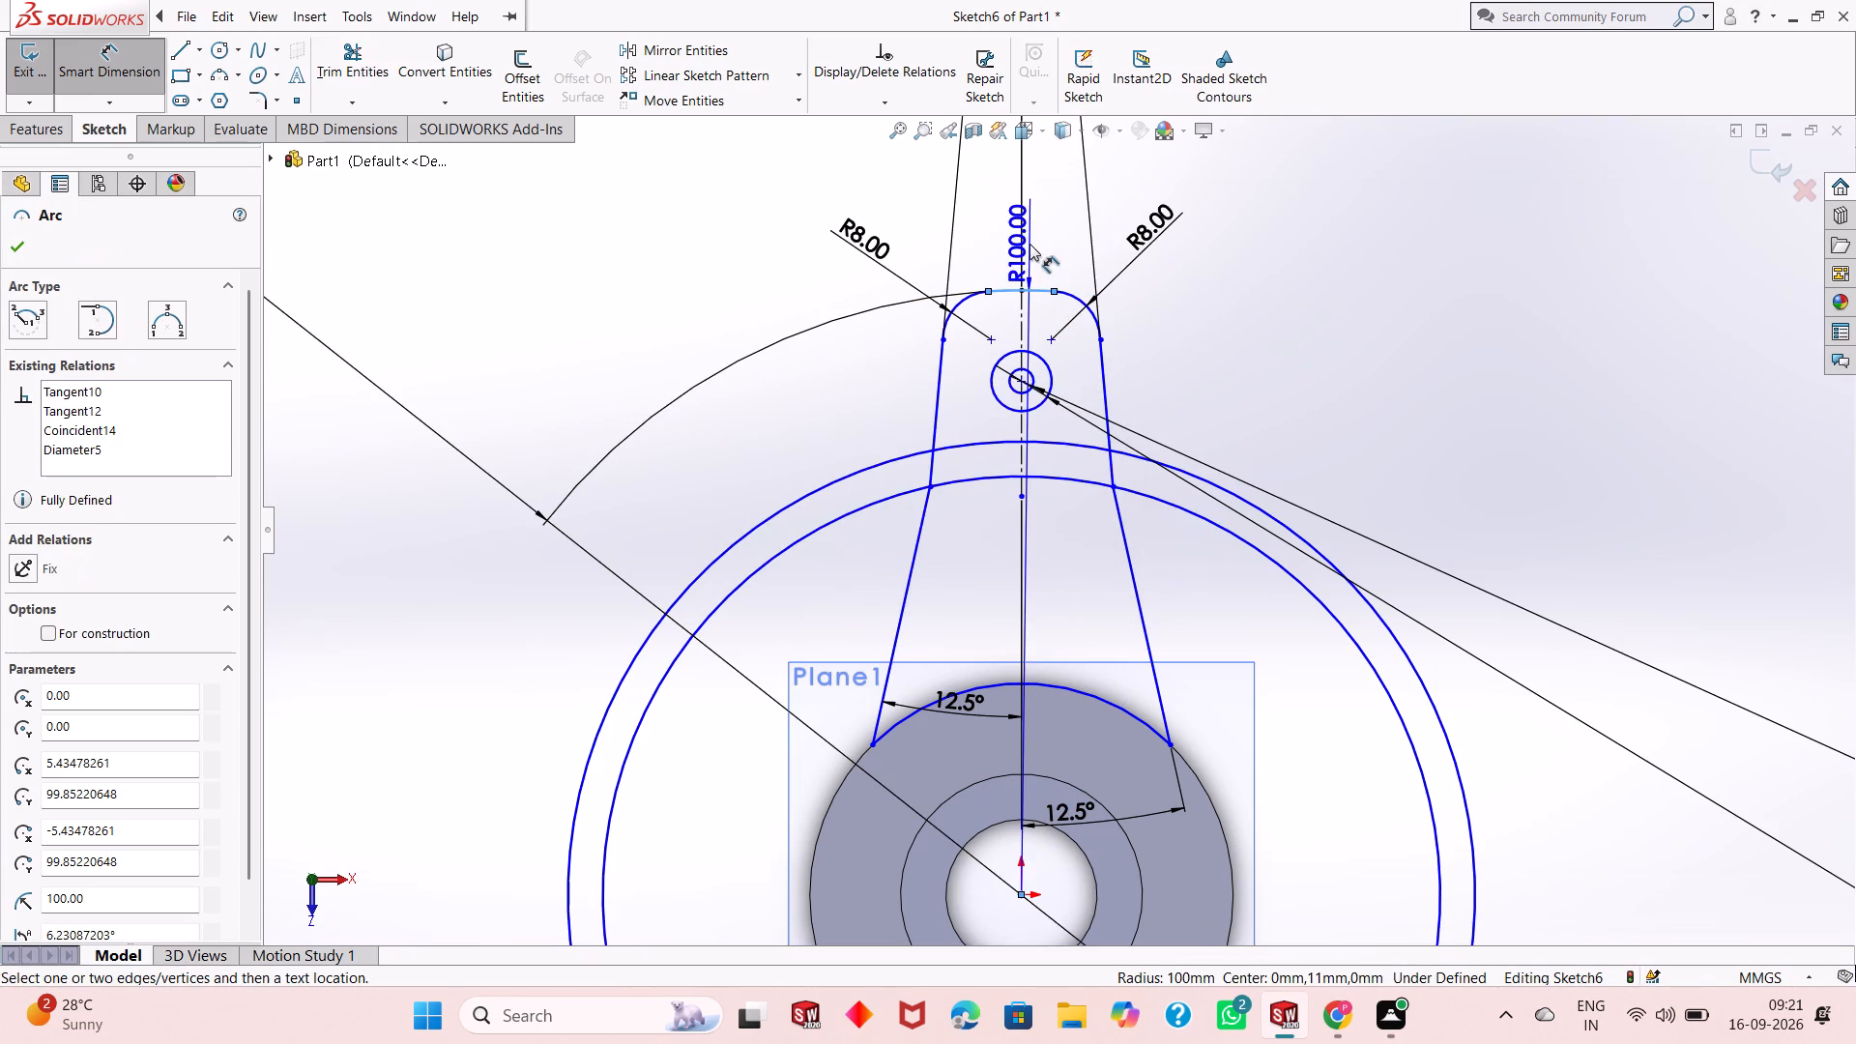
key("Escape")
Dimension the vertical distance between the midpoint of the lug's top arc and the center of the small concentric circles.
left_click(1022, 293)
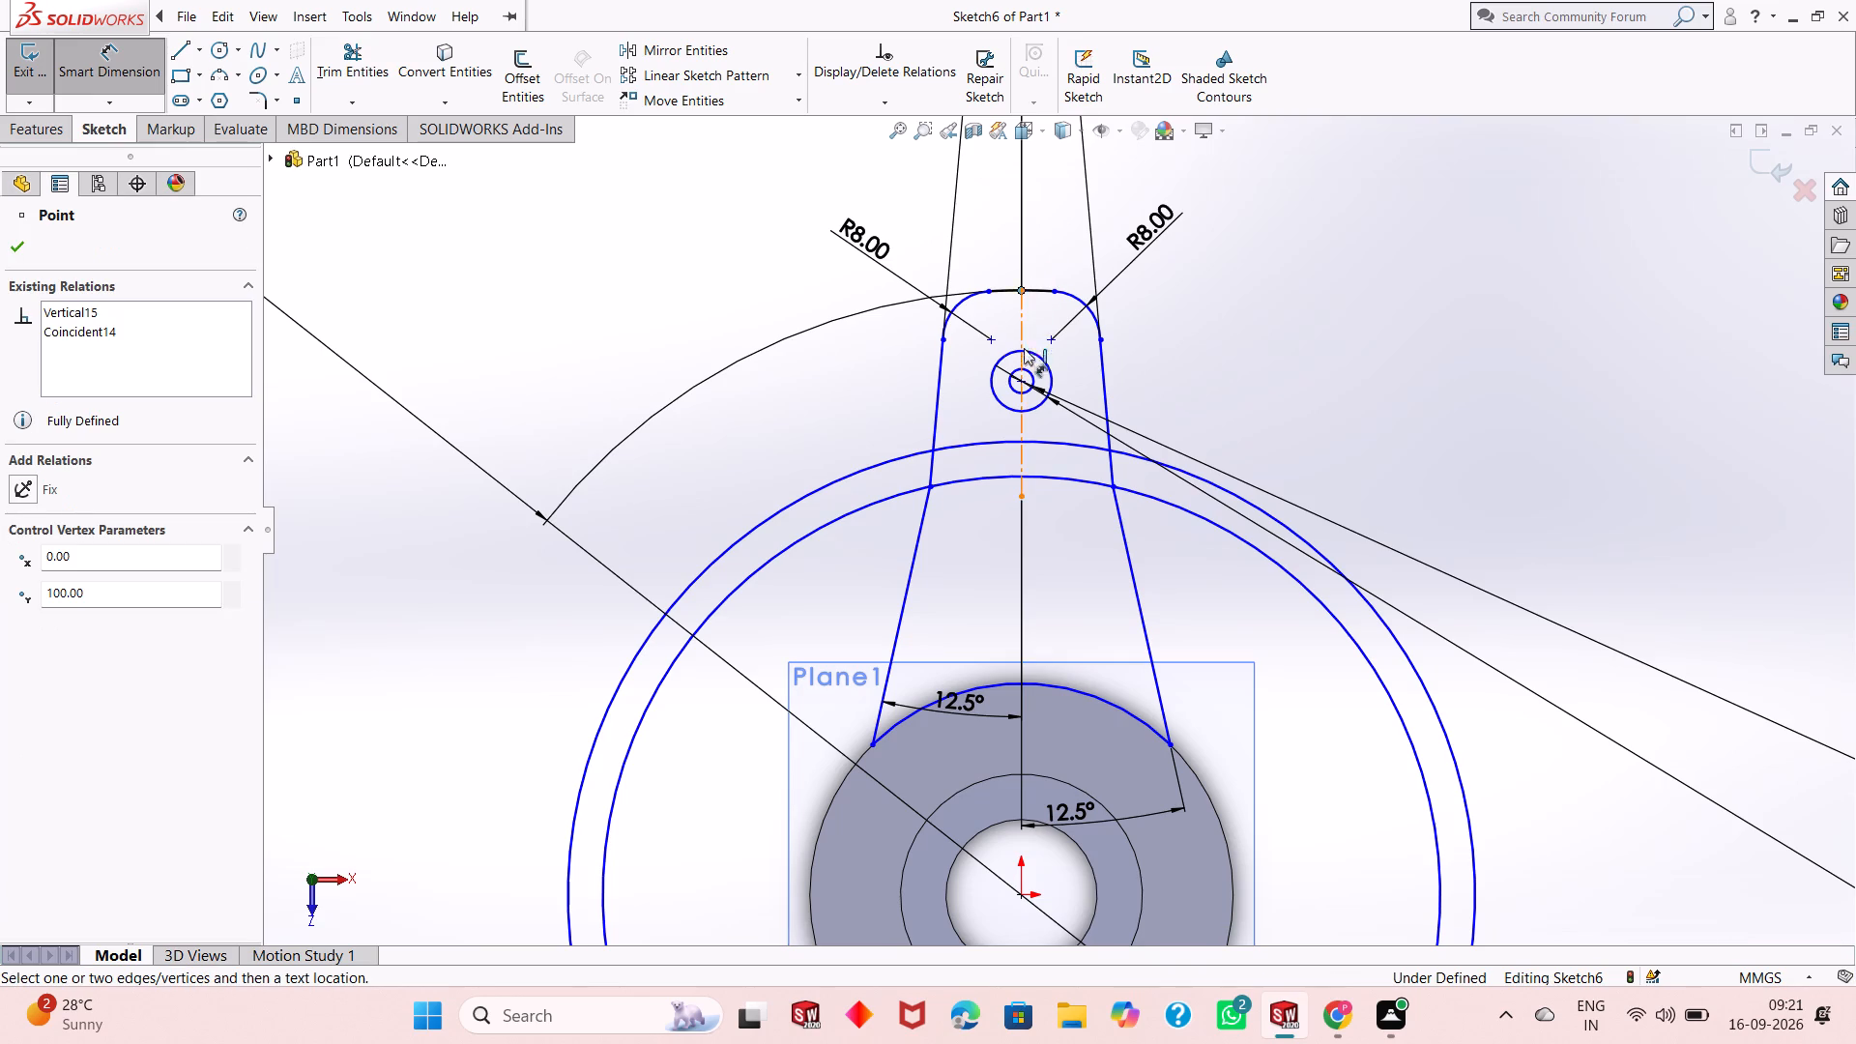
left_click(1022, 381)
left_click(1382, 377)
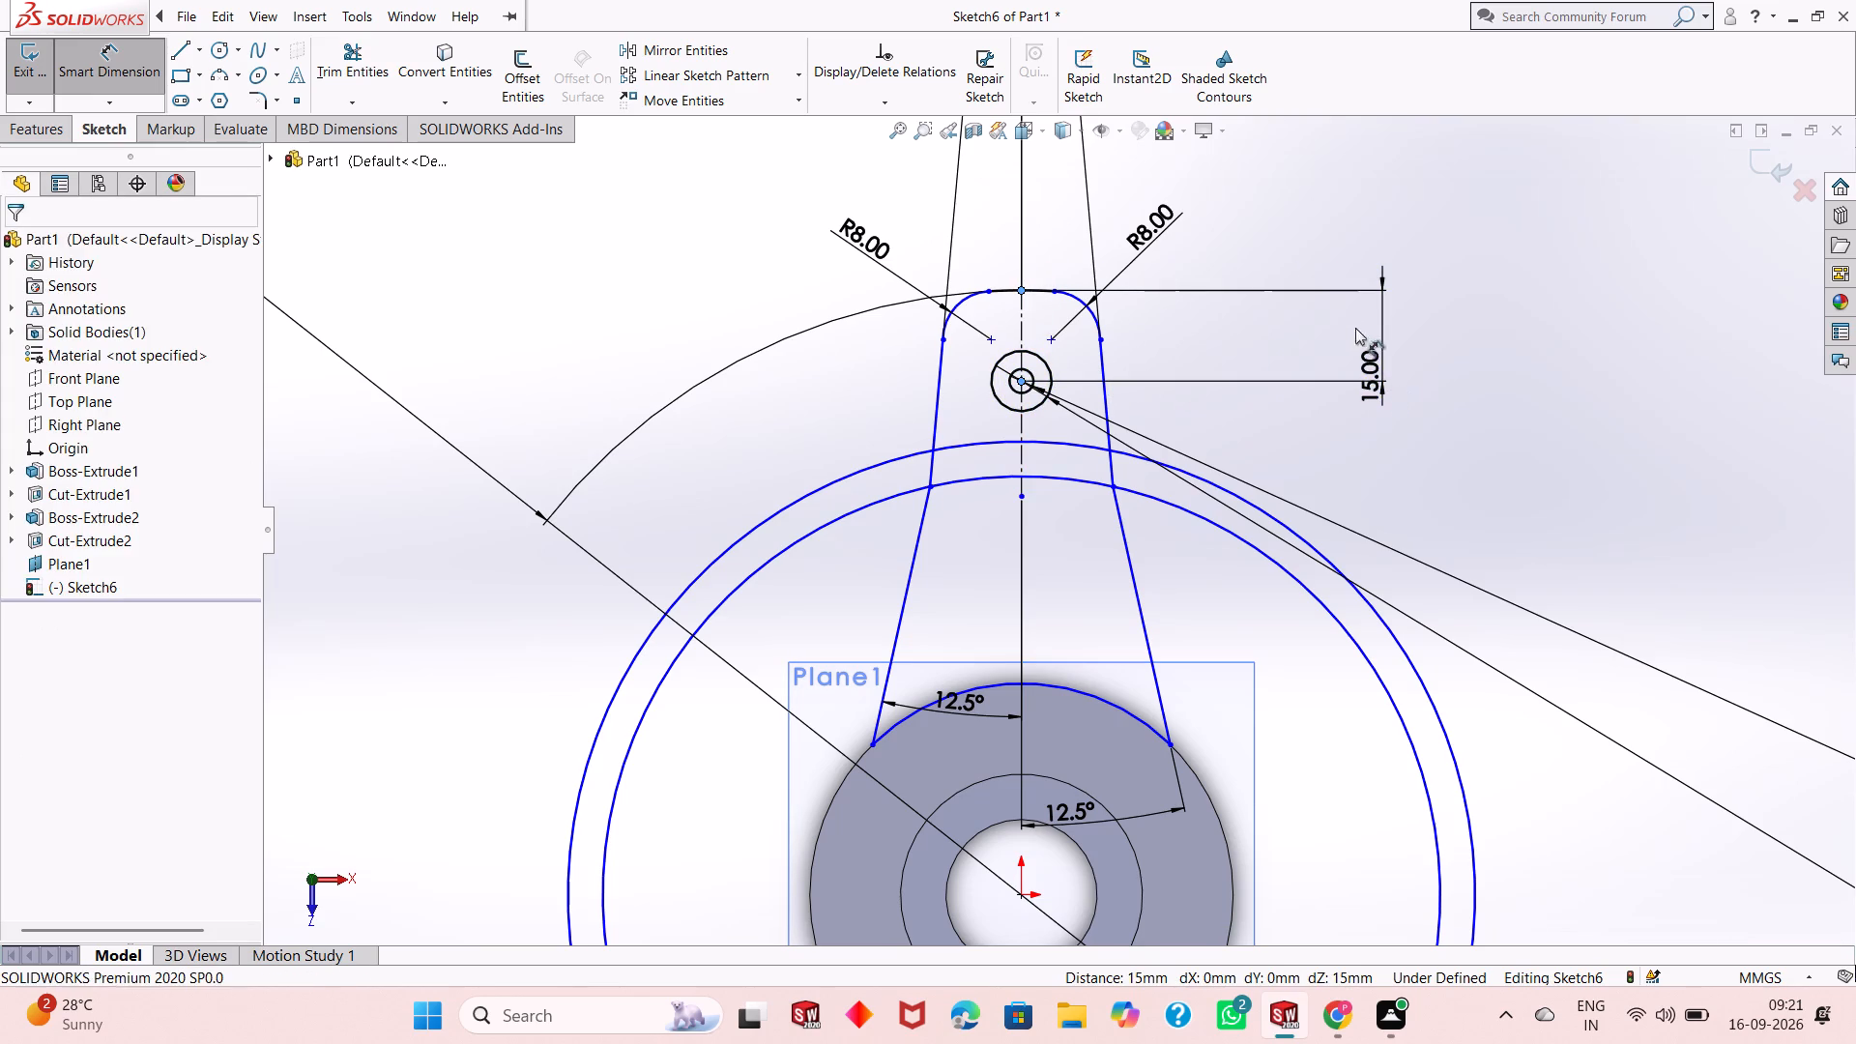
left_click(1295, 348)
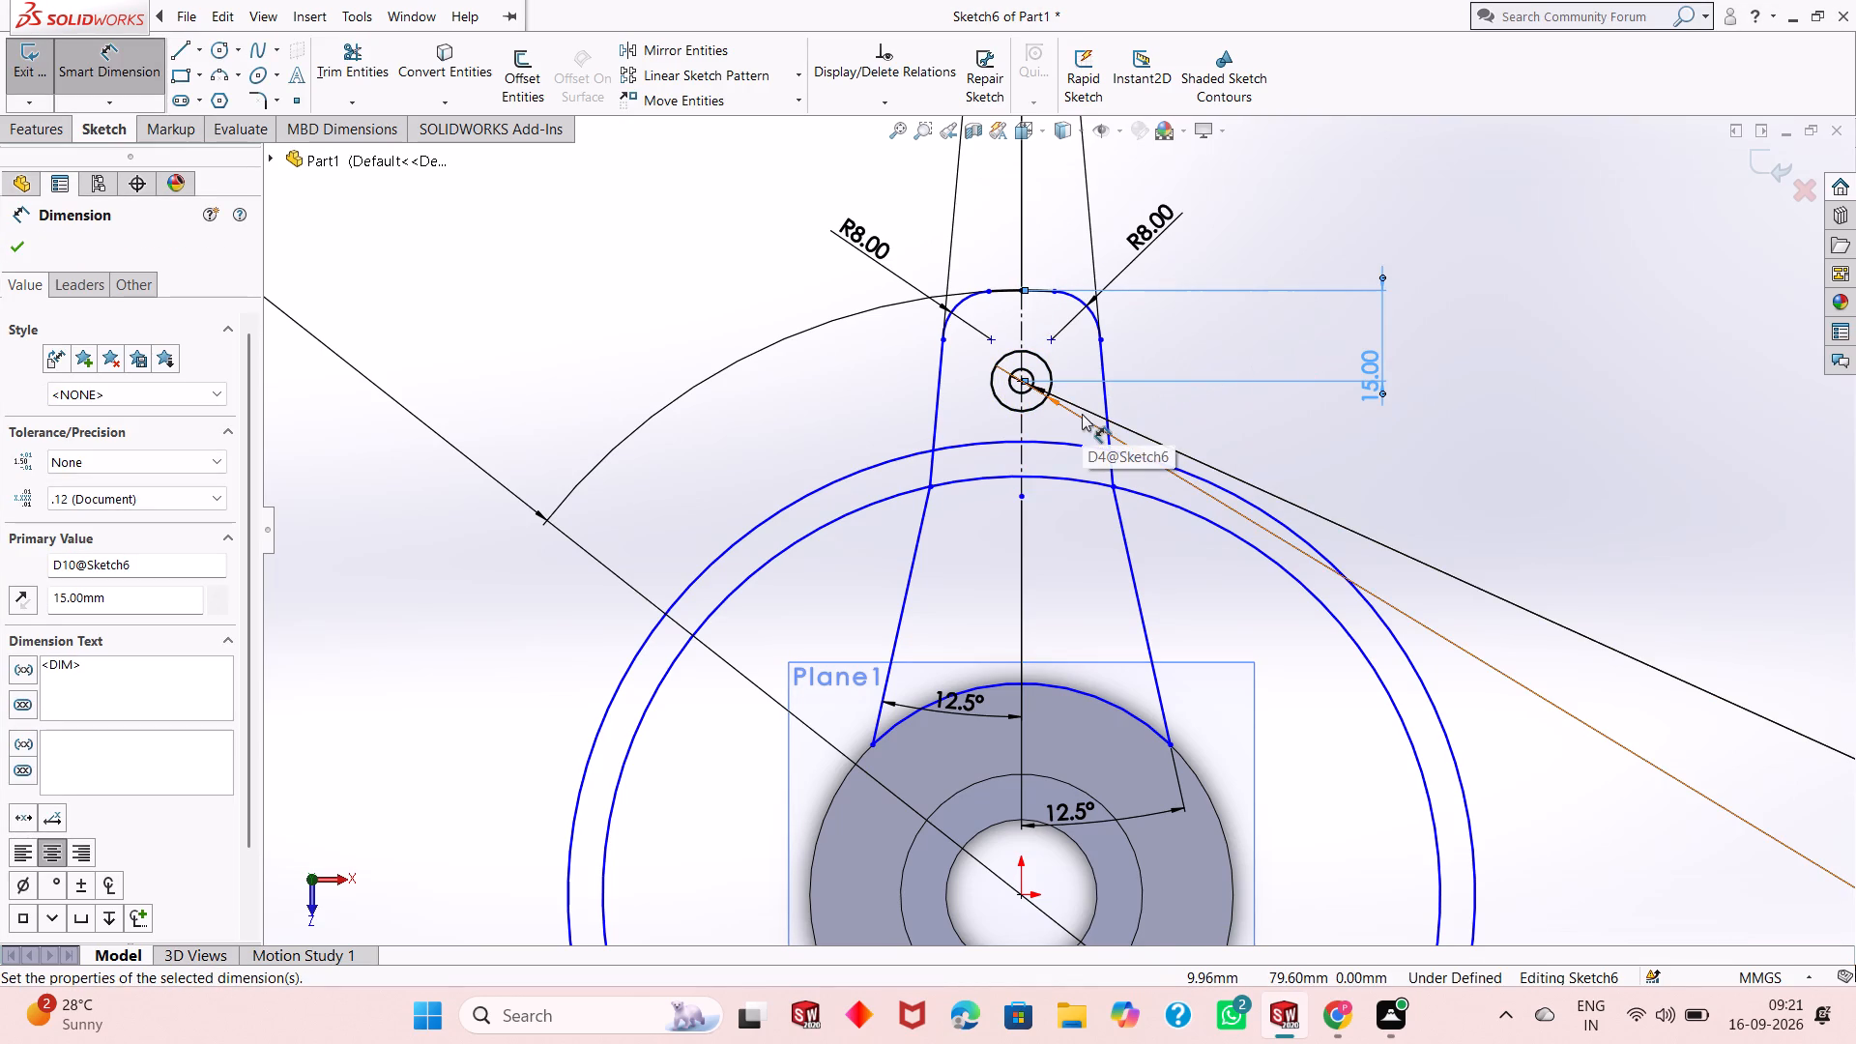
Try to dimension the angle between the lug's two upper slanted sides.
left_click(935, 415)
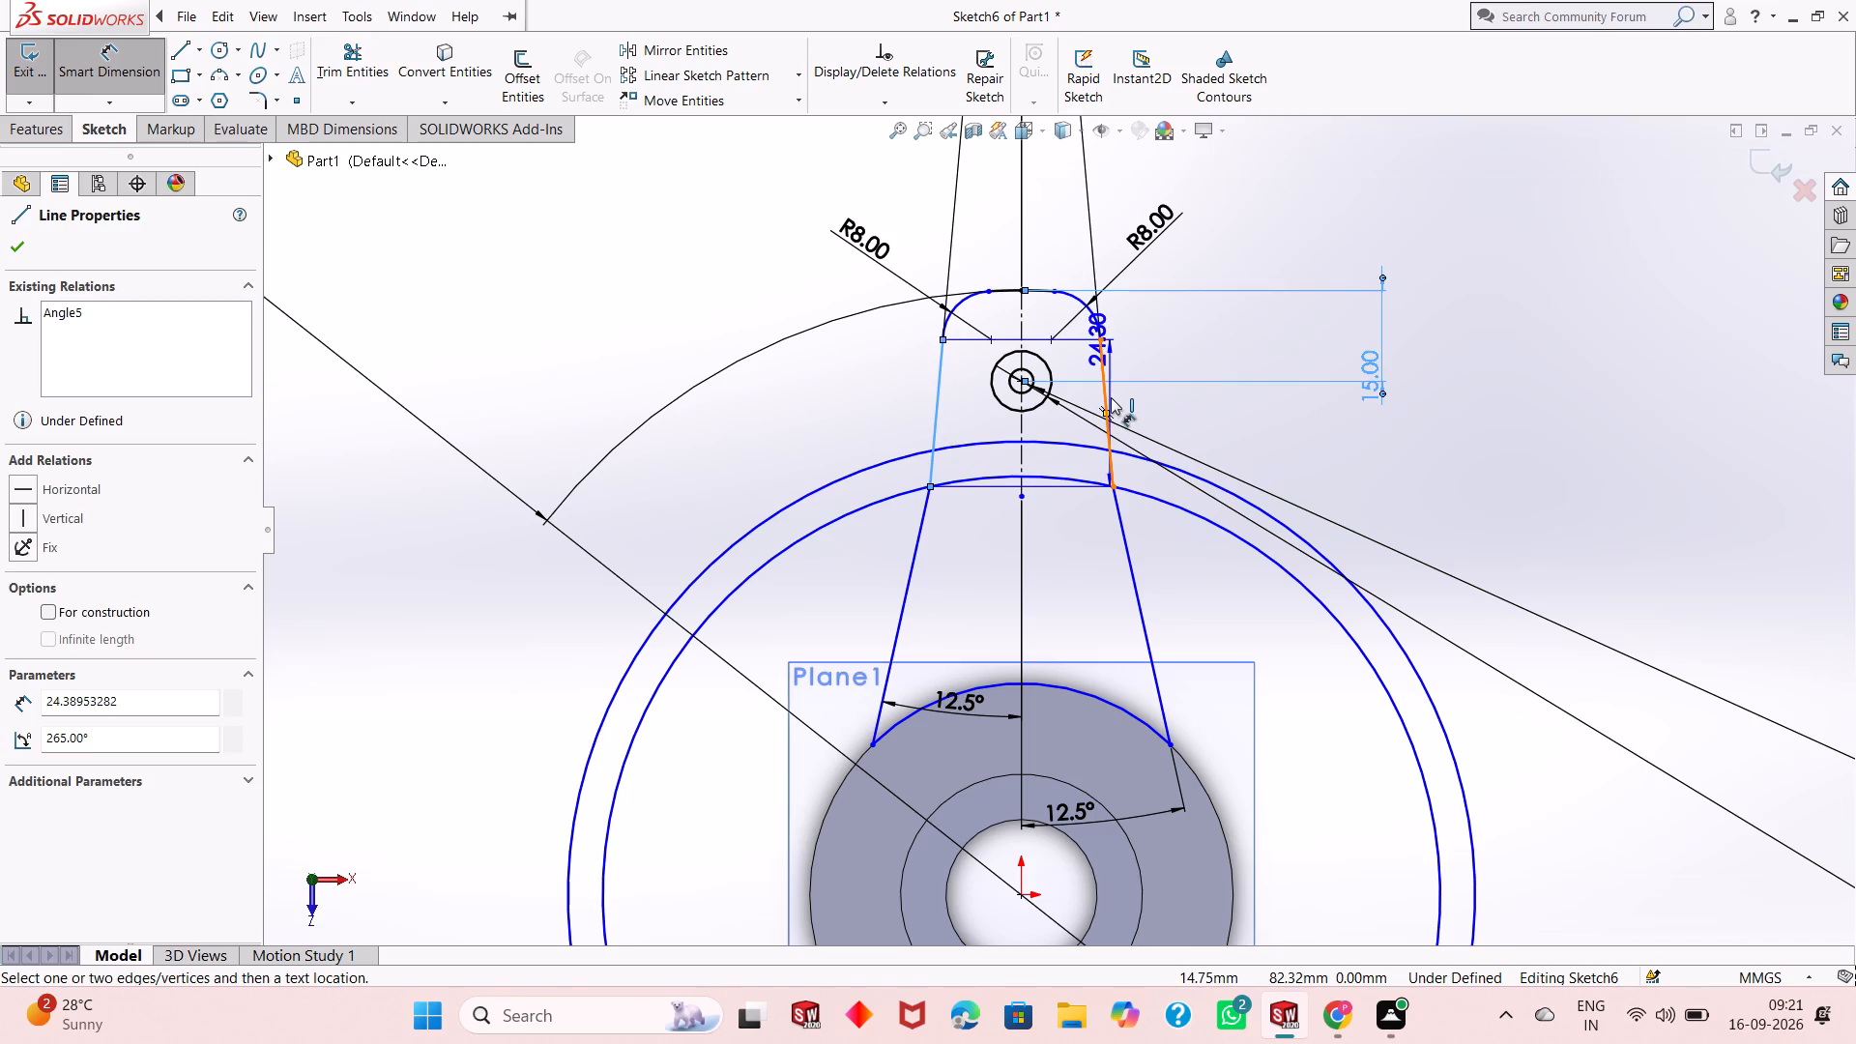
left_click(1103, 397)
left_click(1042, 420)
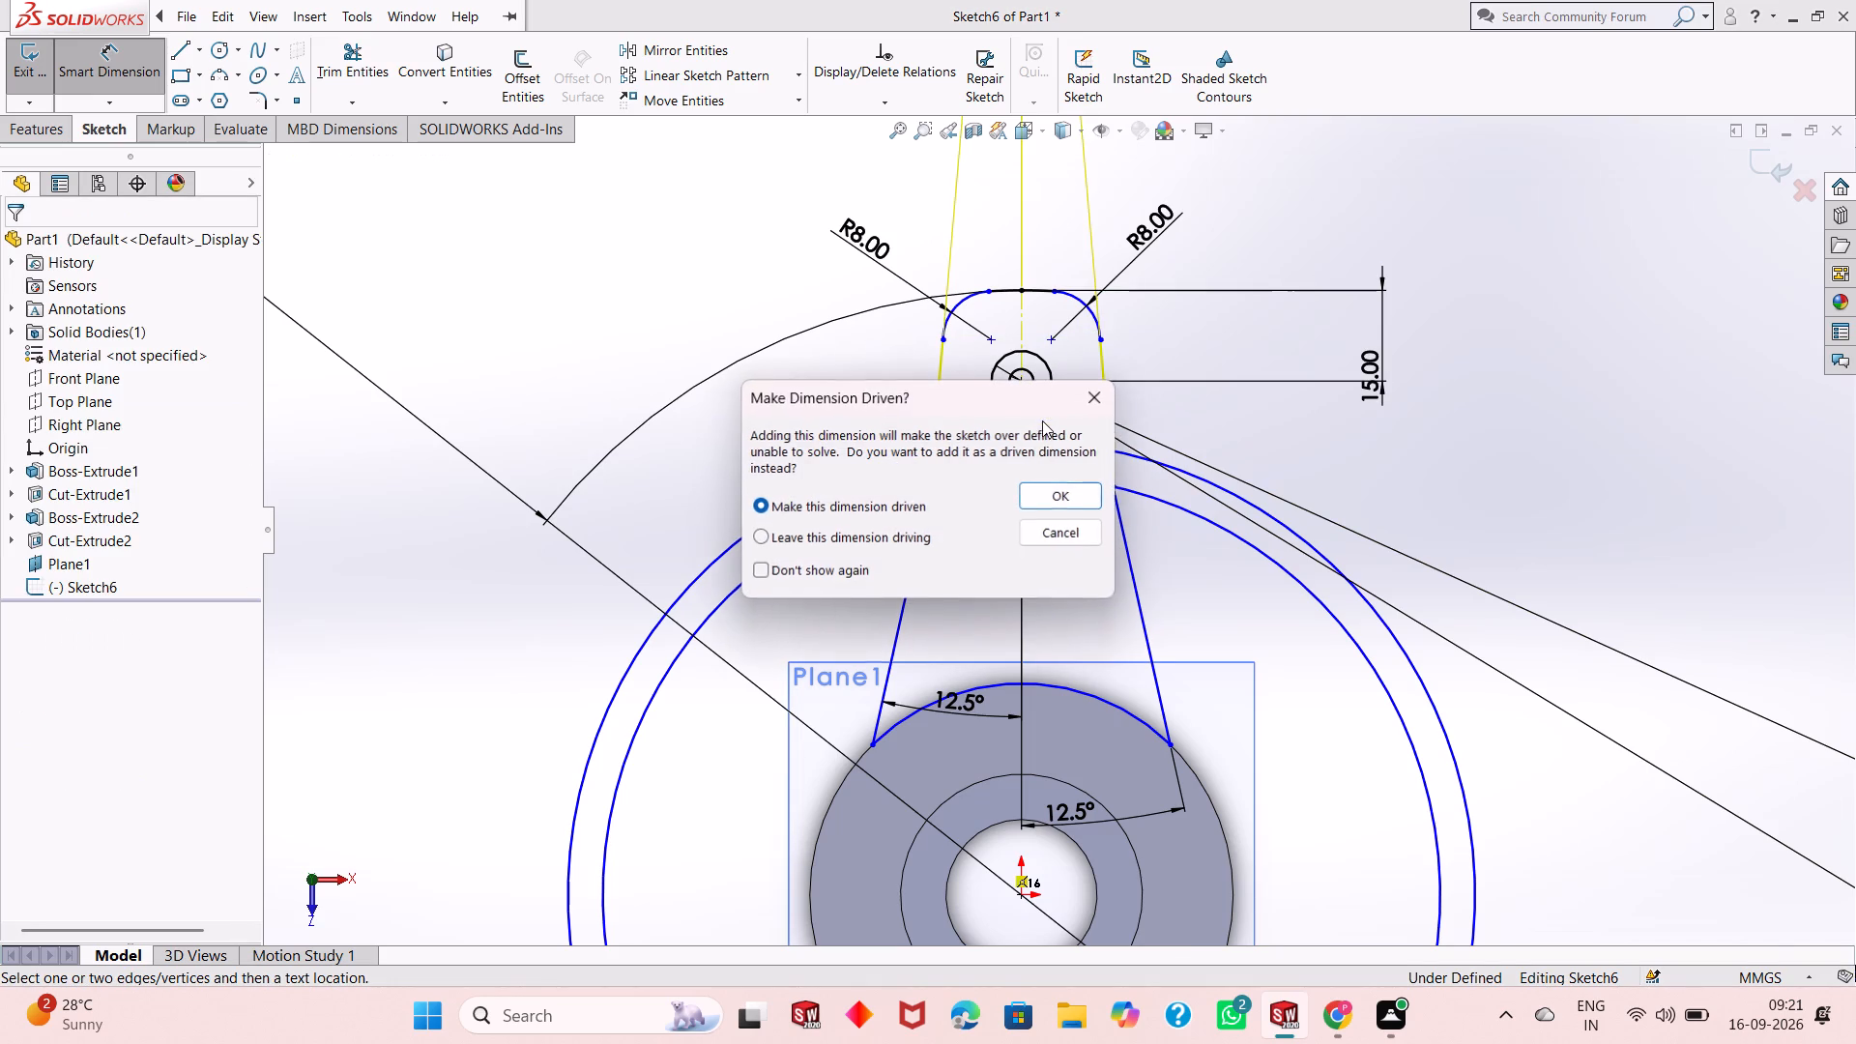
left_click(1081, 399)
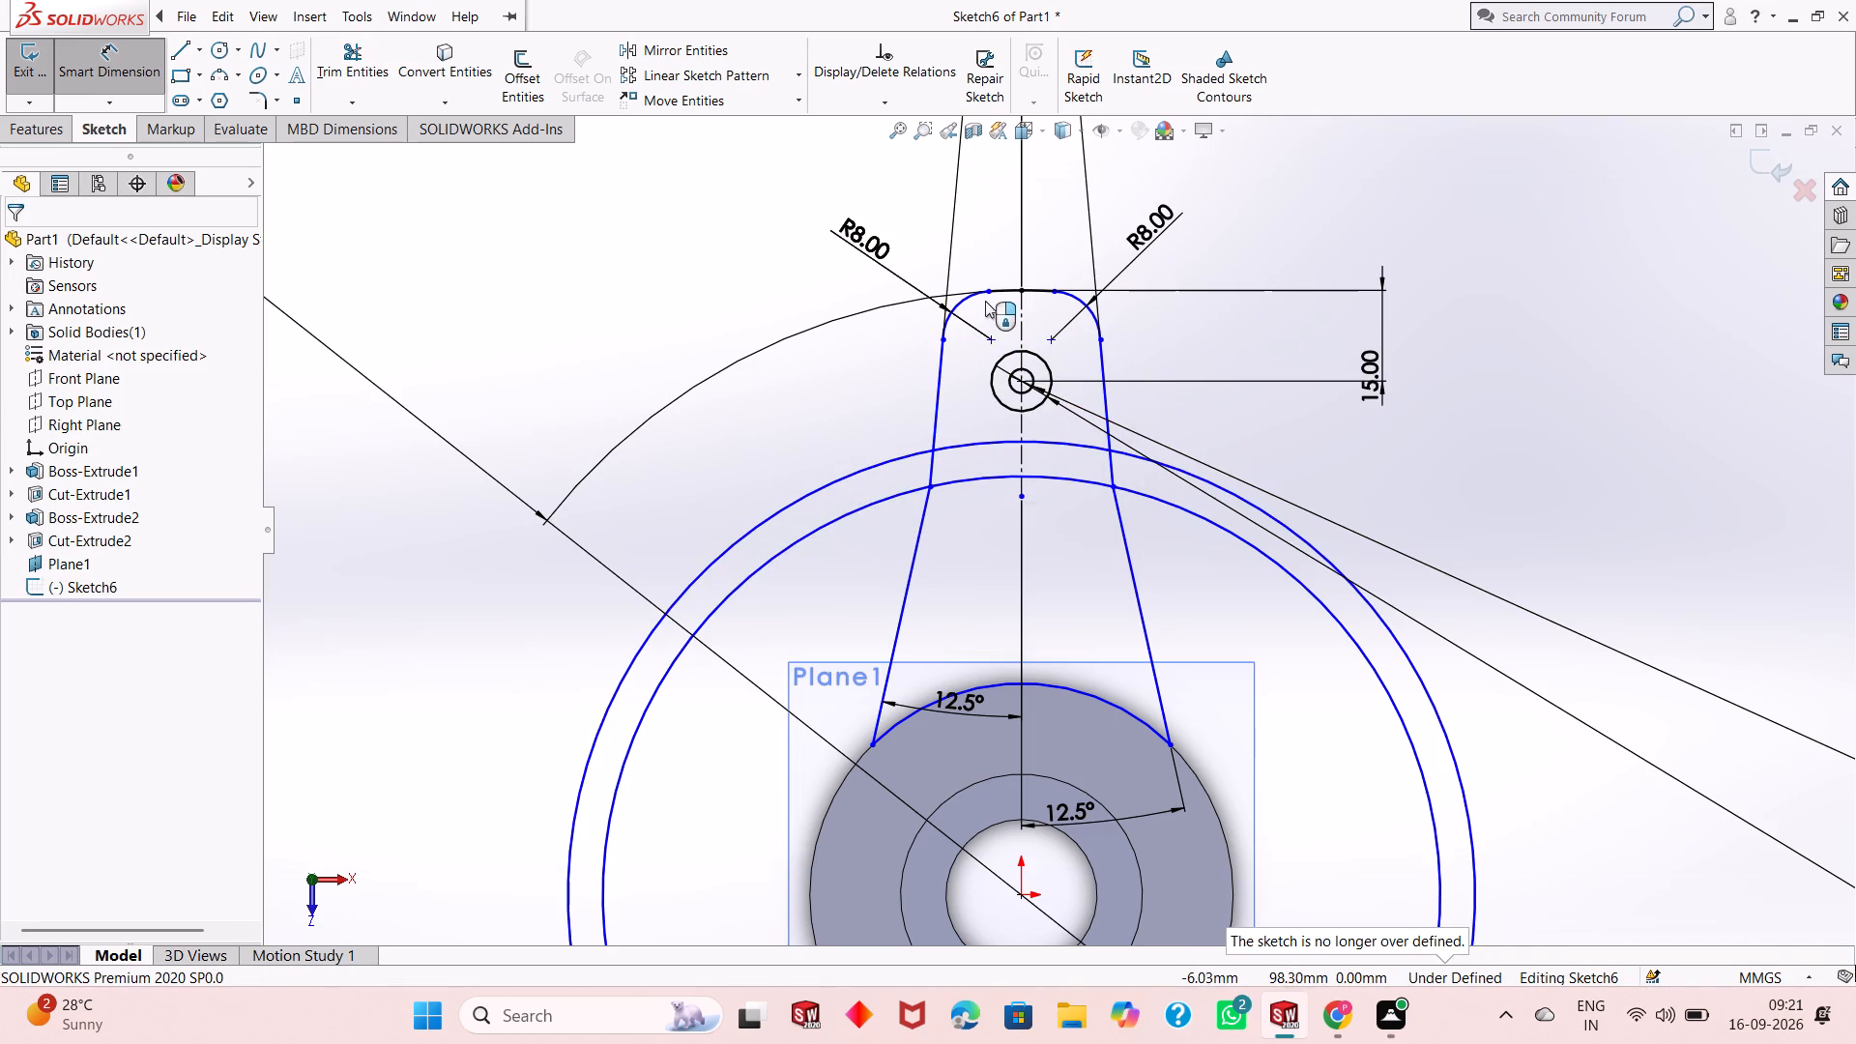
Dimension the horizontal distance from the top arc's left endpoint to the center of the small concentric circles.
left_click(988, 293)
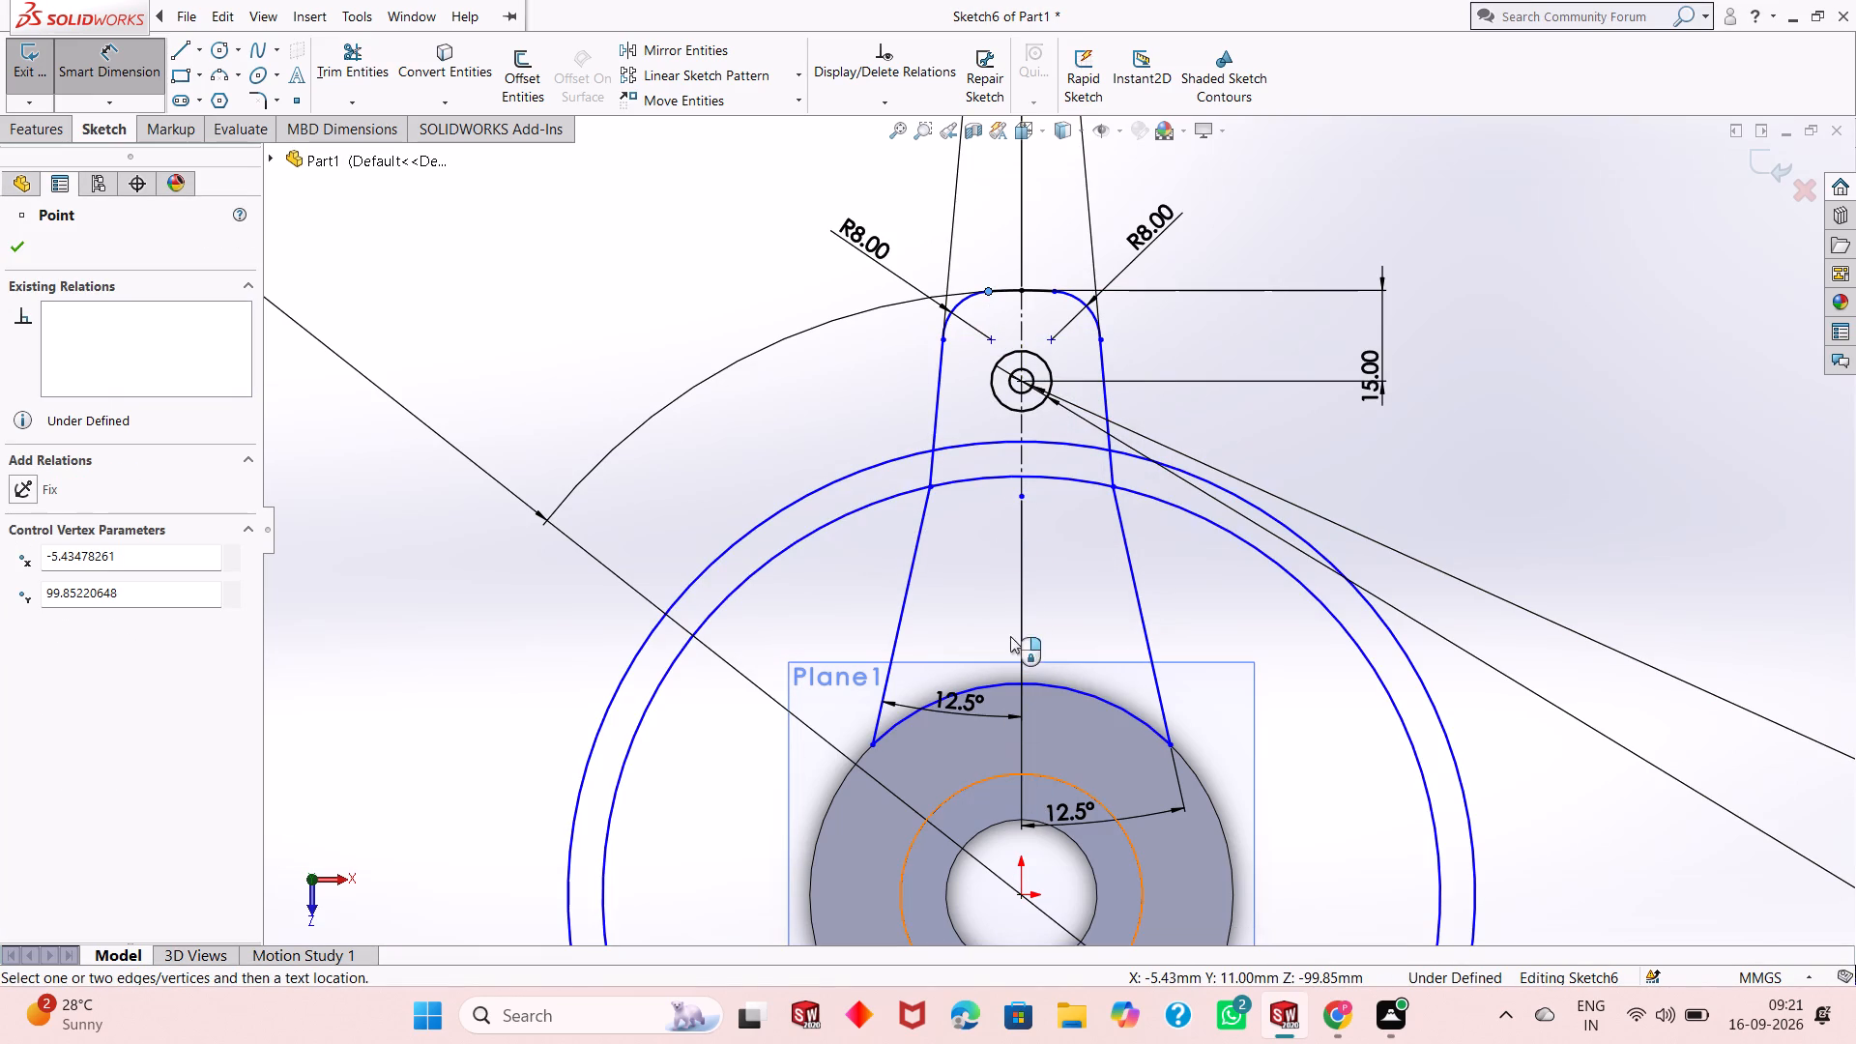
left_click(1020, 384)
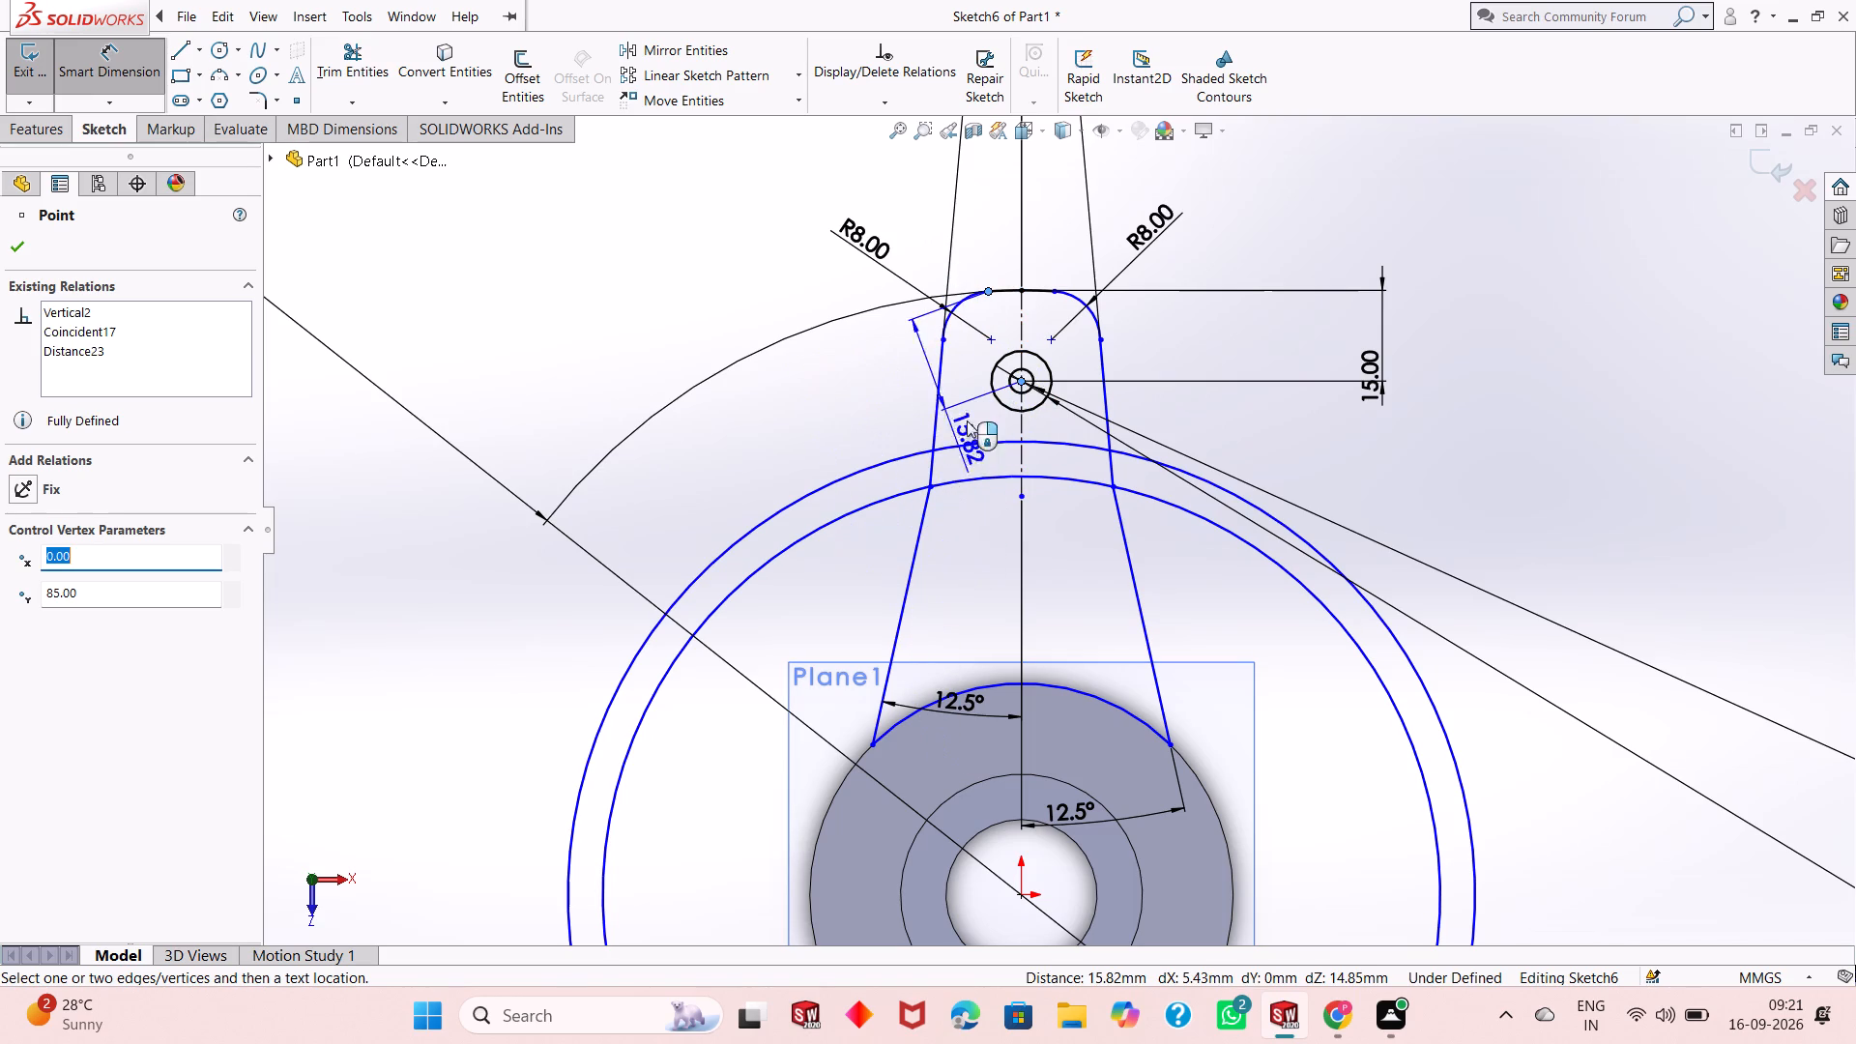
left_click(996, 199)
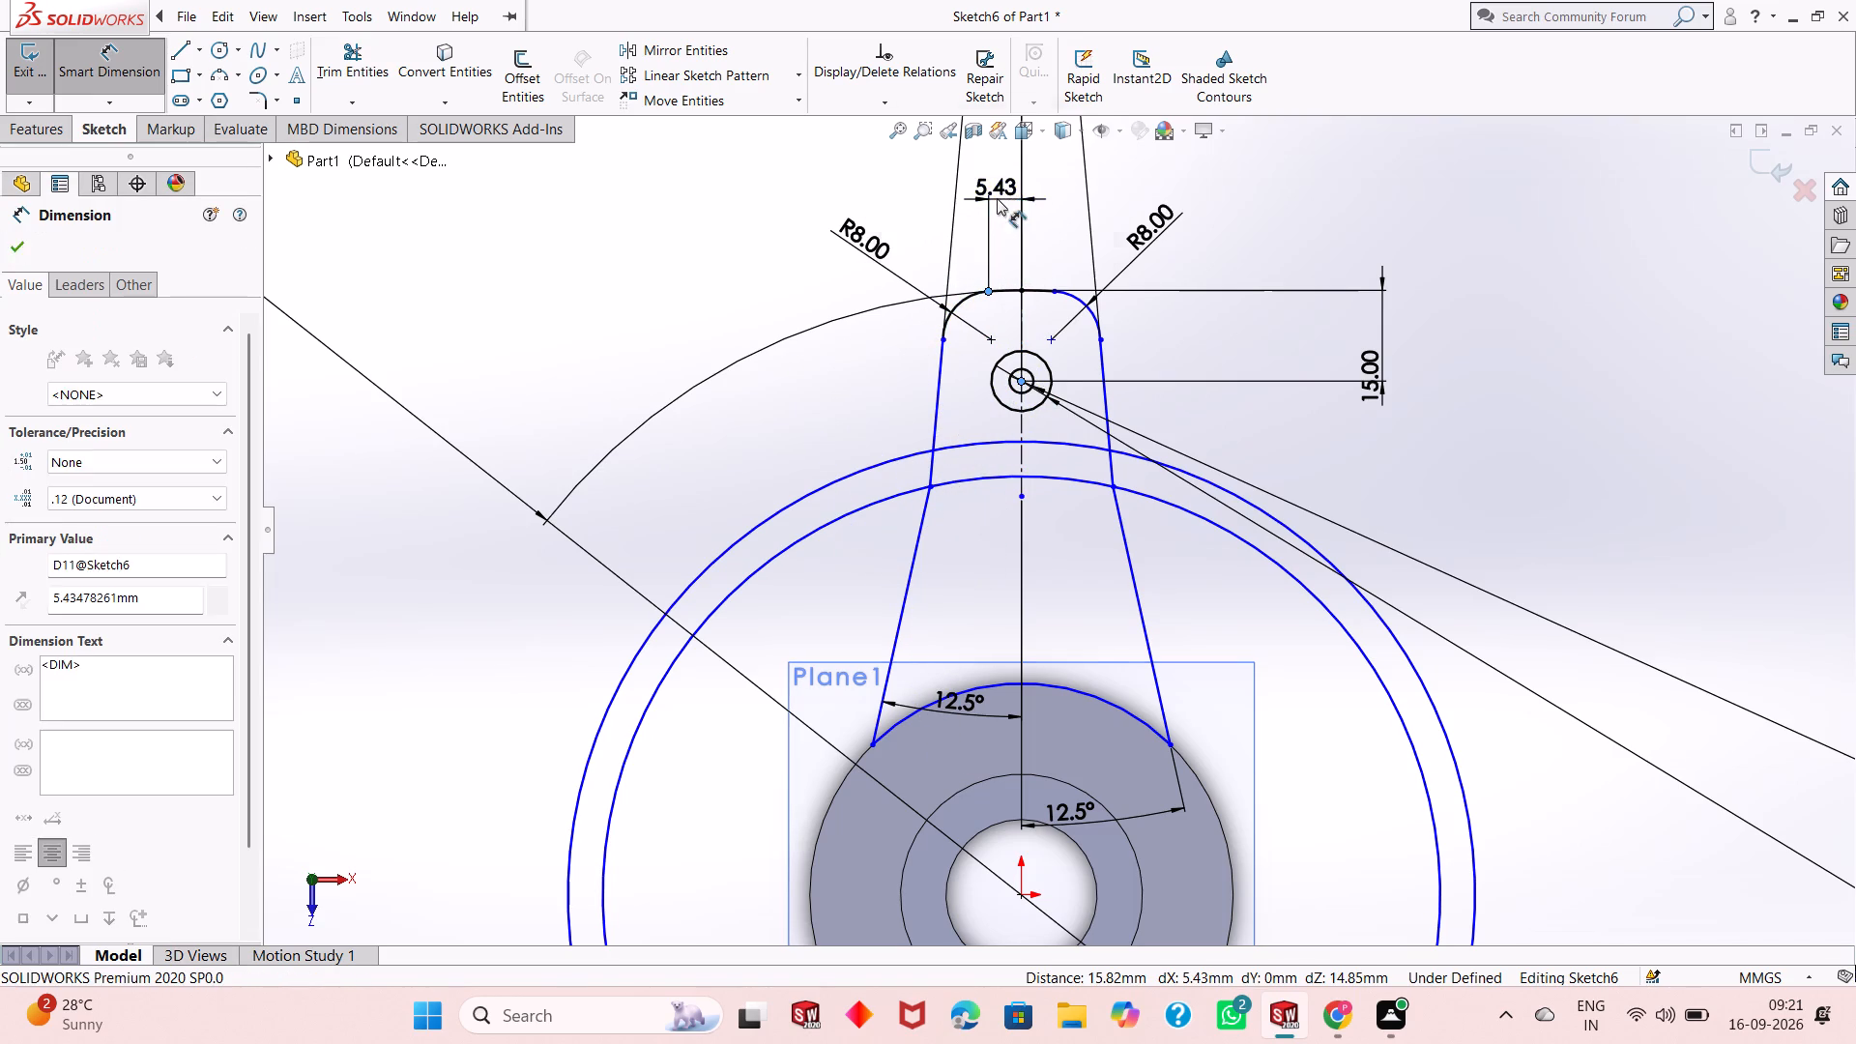
left_click(913, 167)
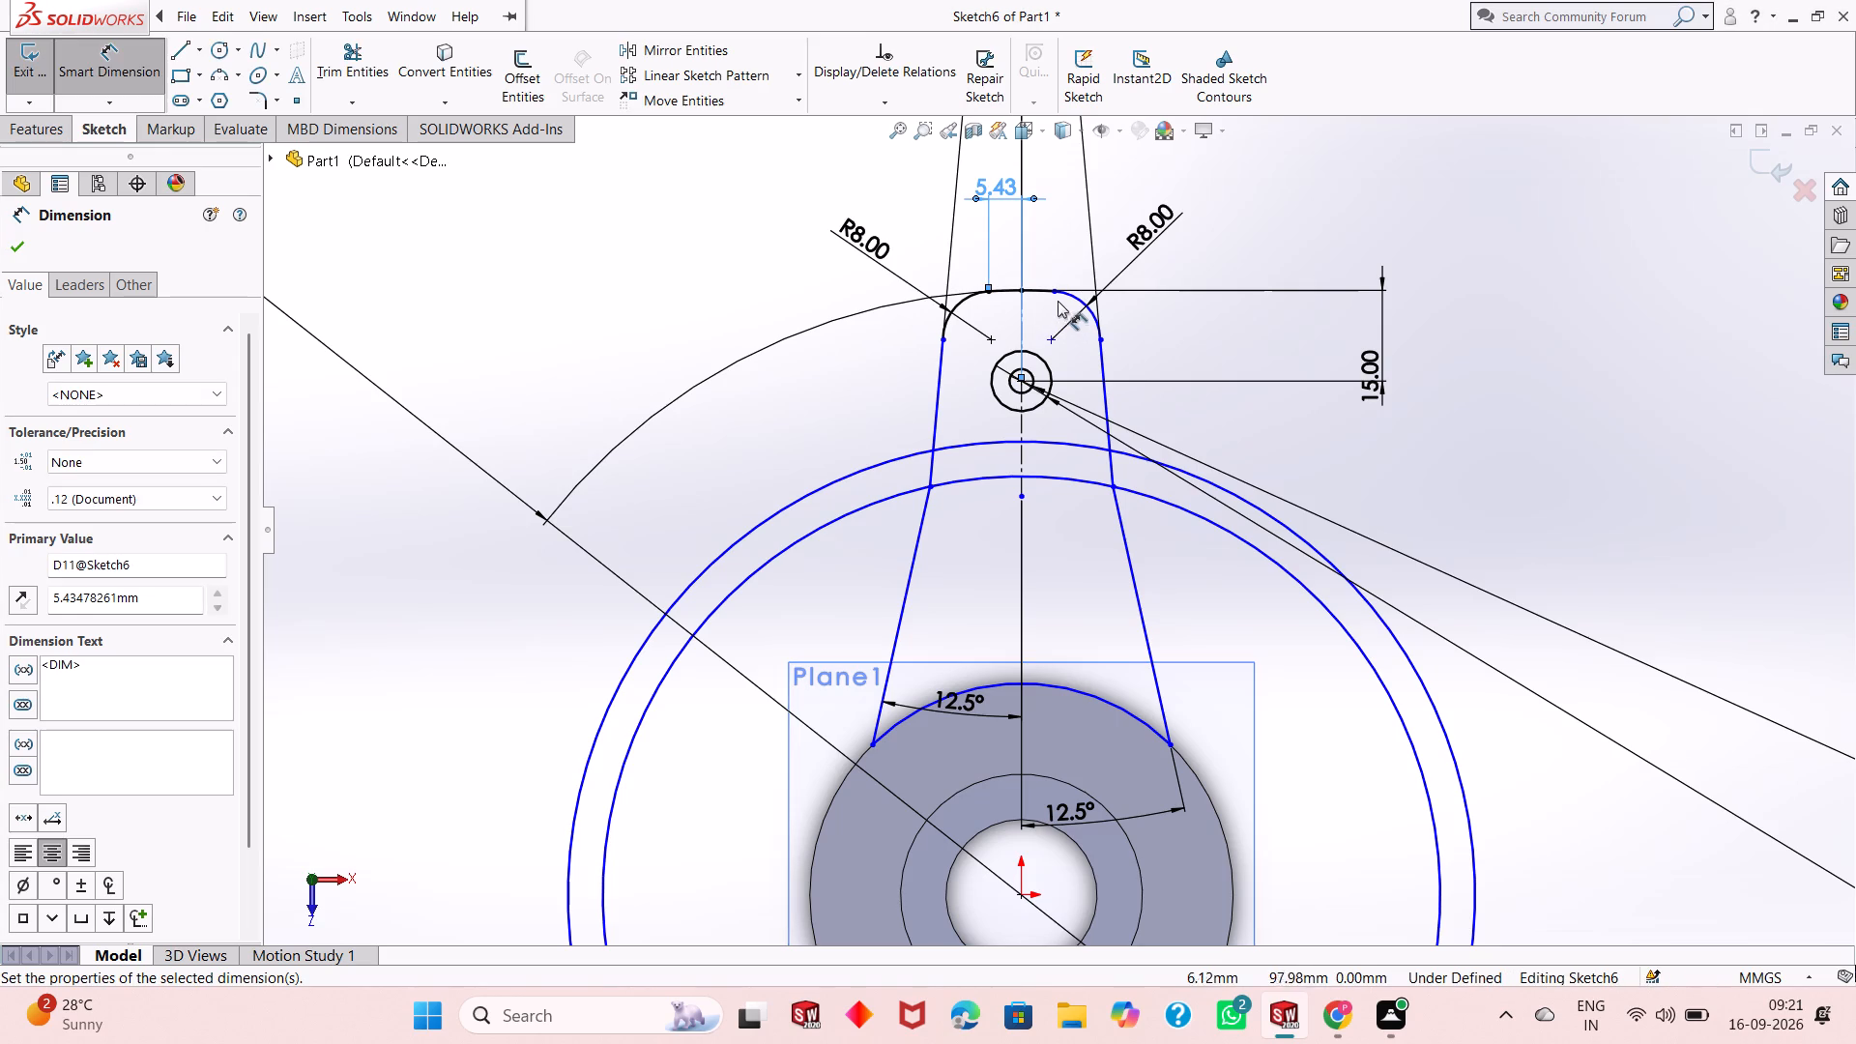
Dimension the vertical distance between the two endpoints of the lug's right corner fillet.
left_click(1056, 293)
left_click(1100, 336)
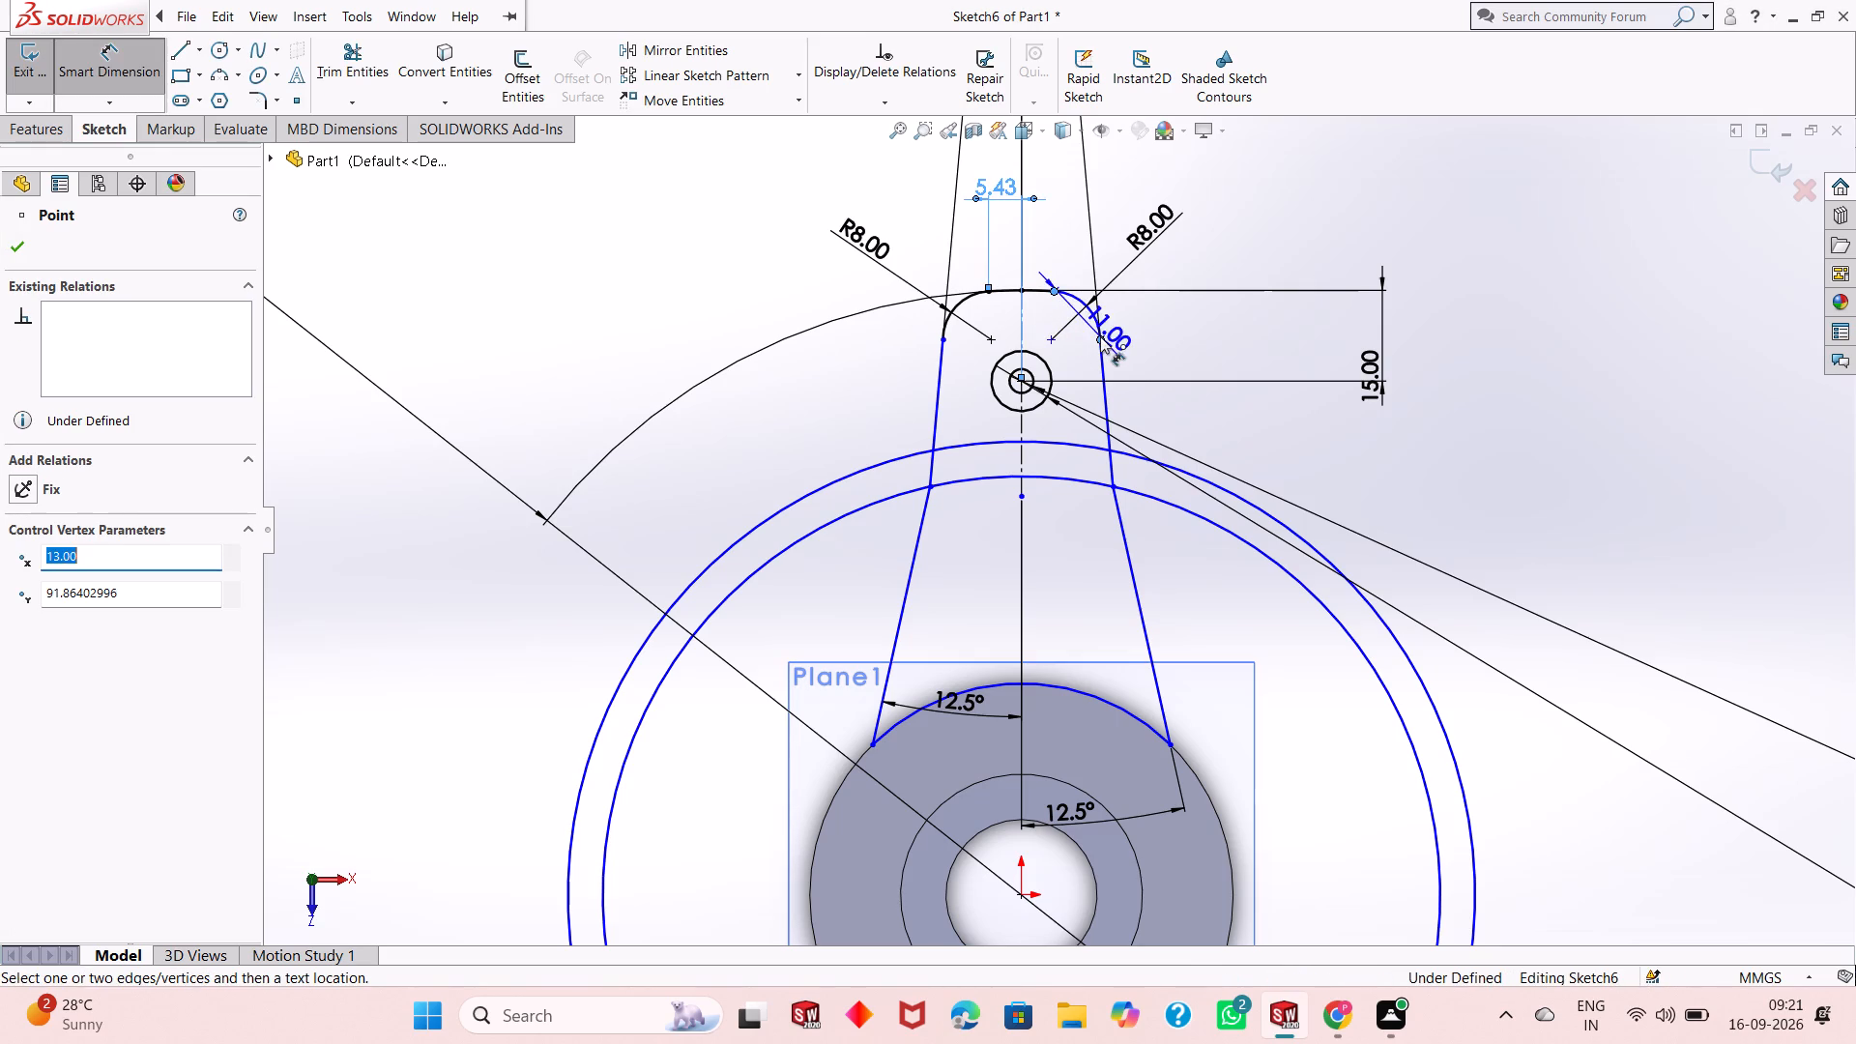
left_click(1466, 301)
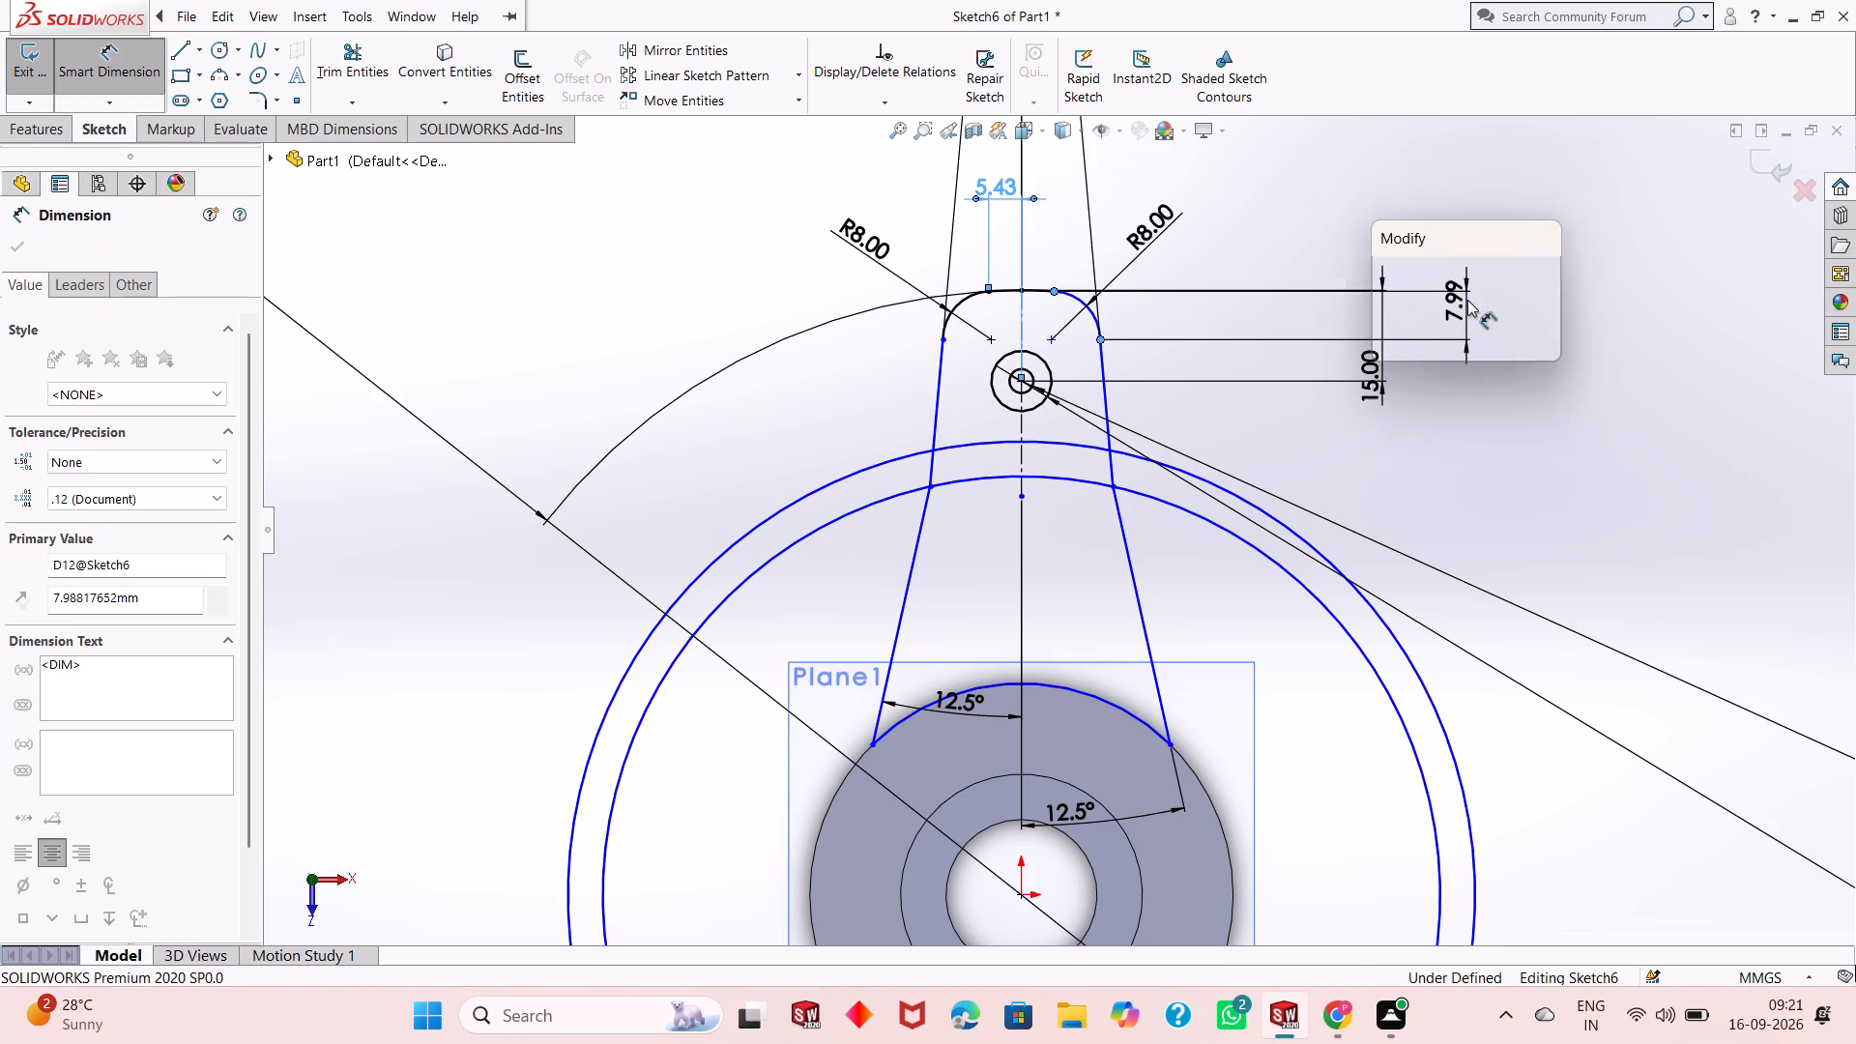
left_click(1392, 275)
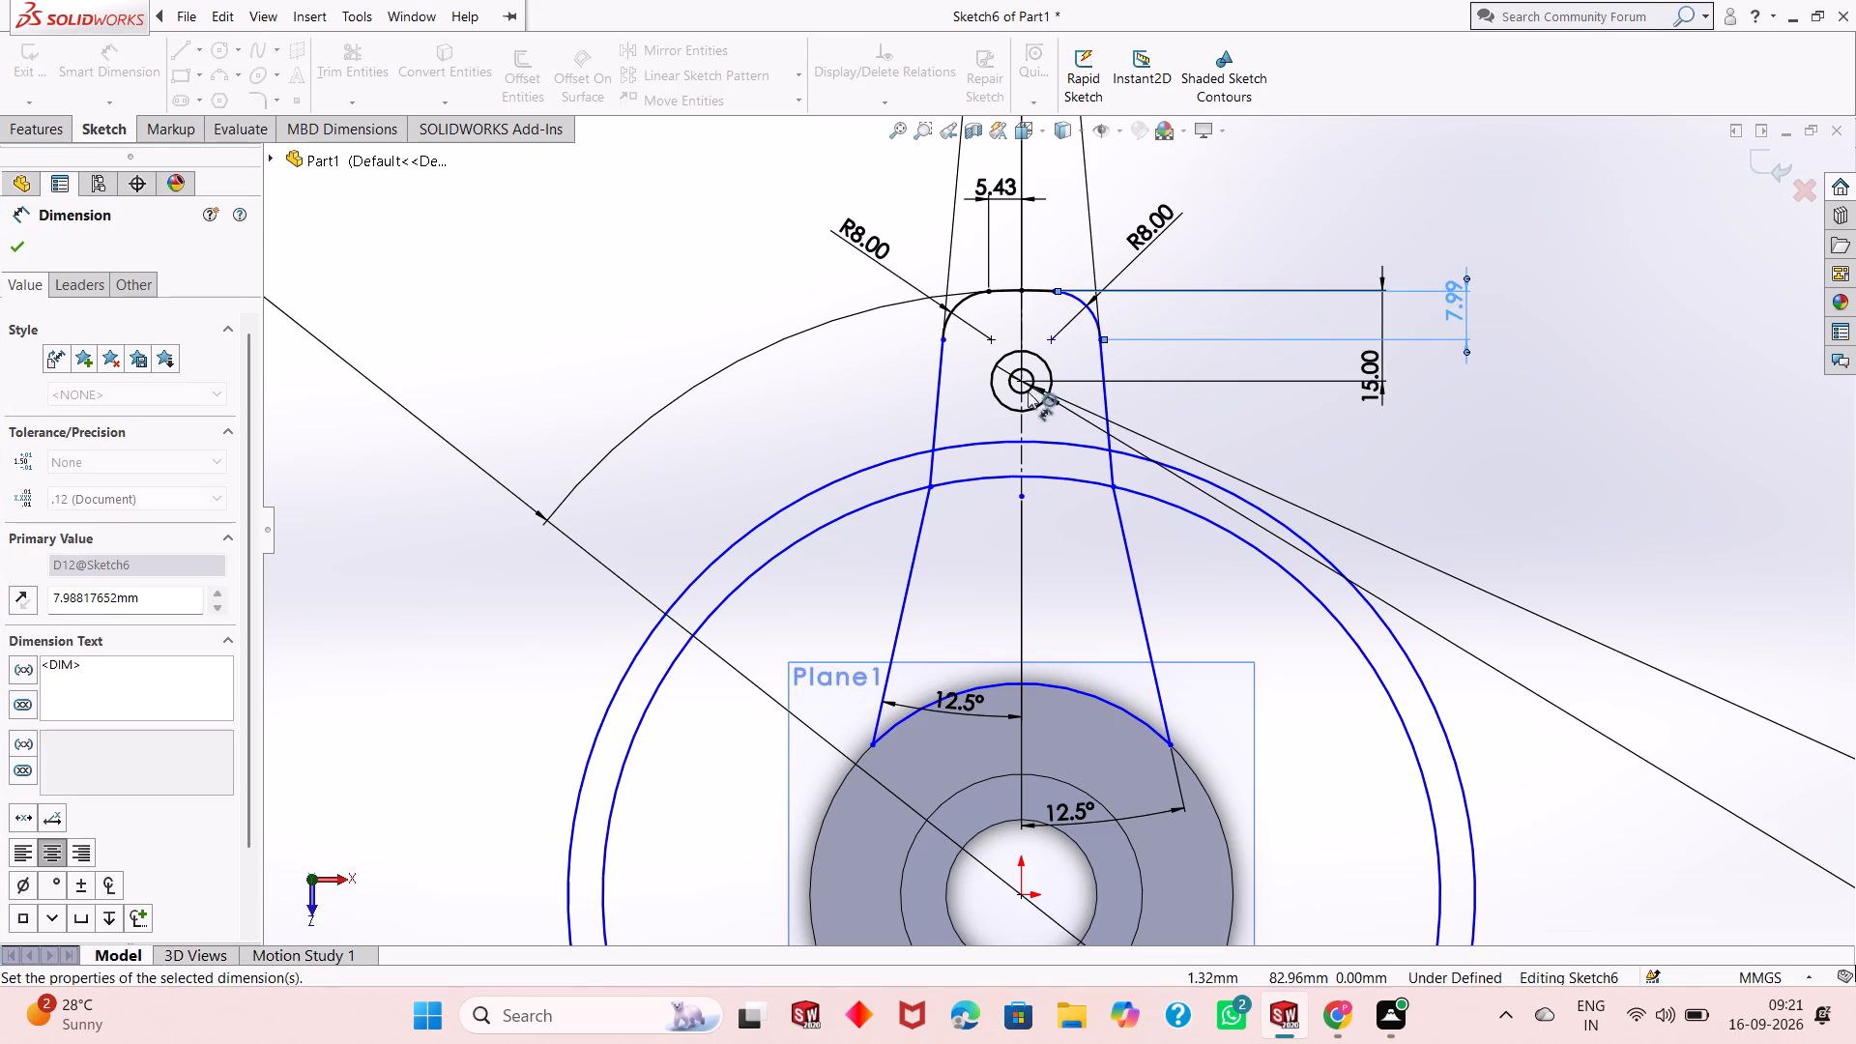
Dimension the vertical distance from the left corner fillet's lower endpoint to the center of the small concentric circles.
left_click(1022, 383)
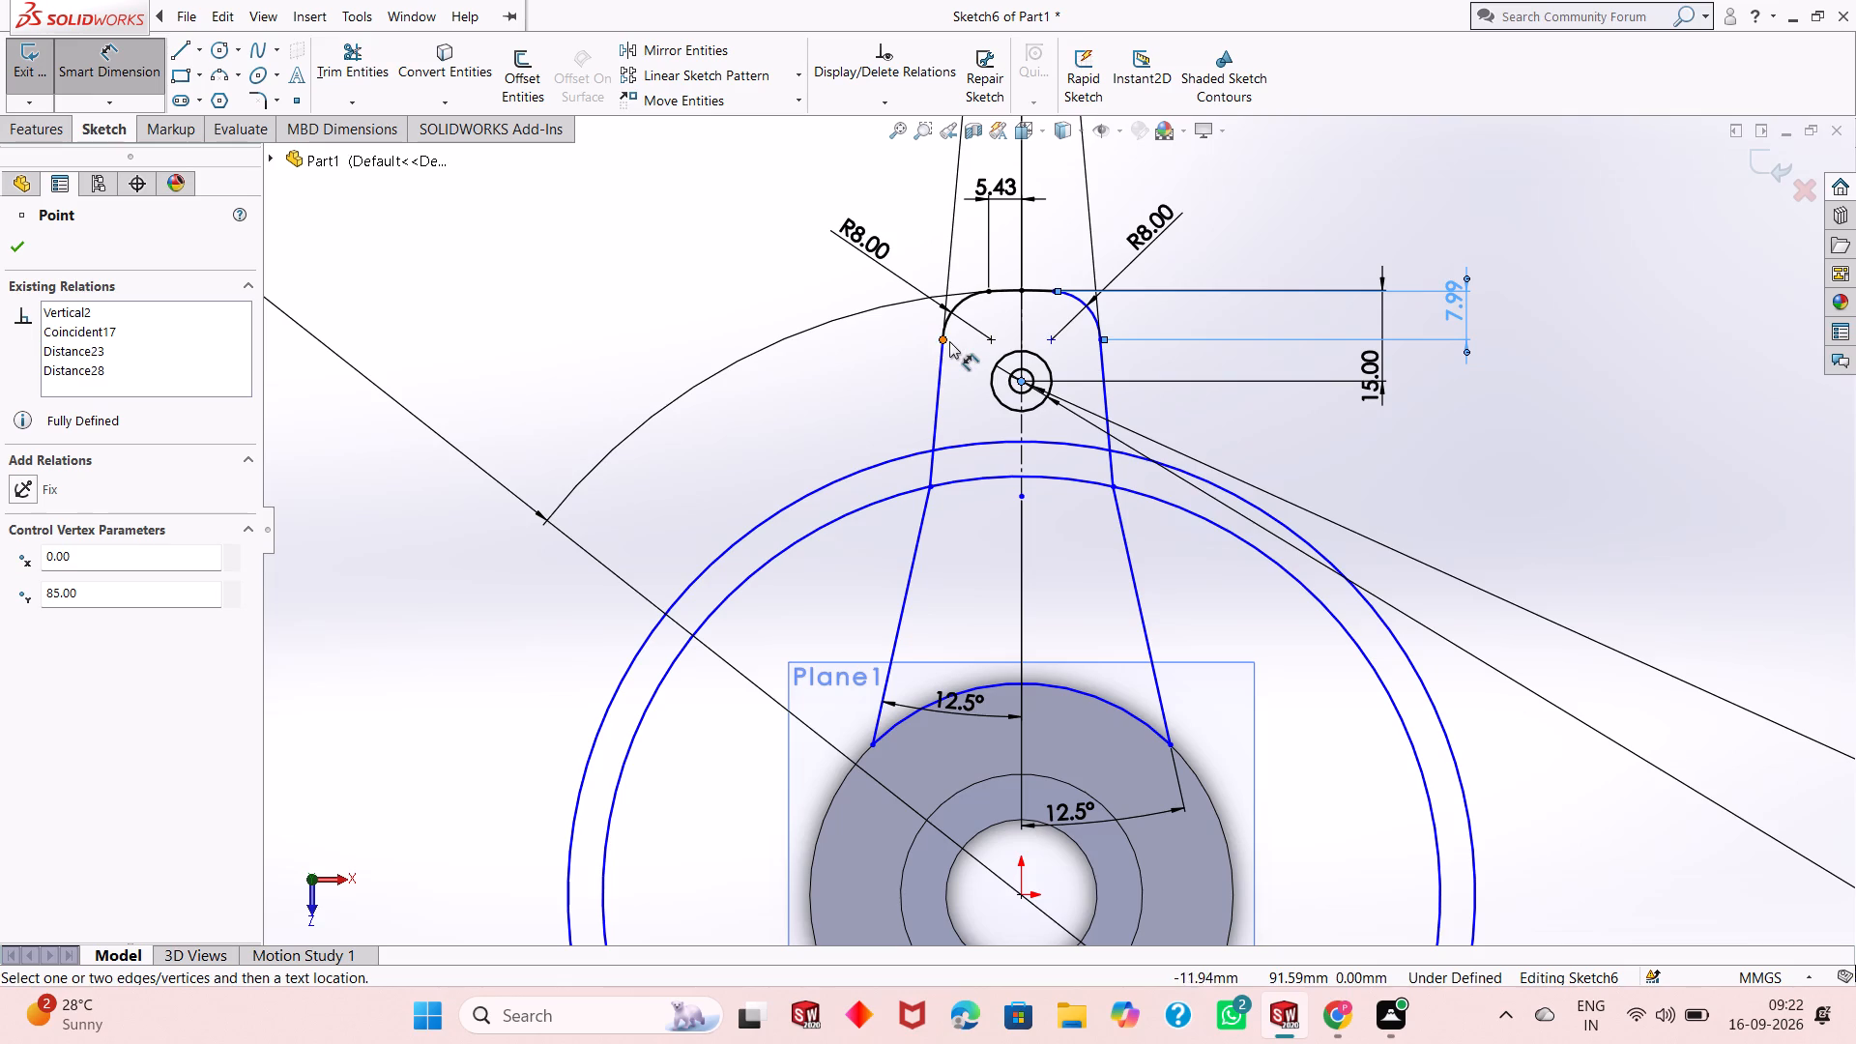
left_click(949, 341)
left_click(945, 341)
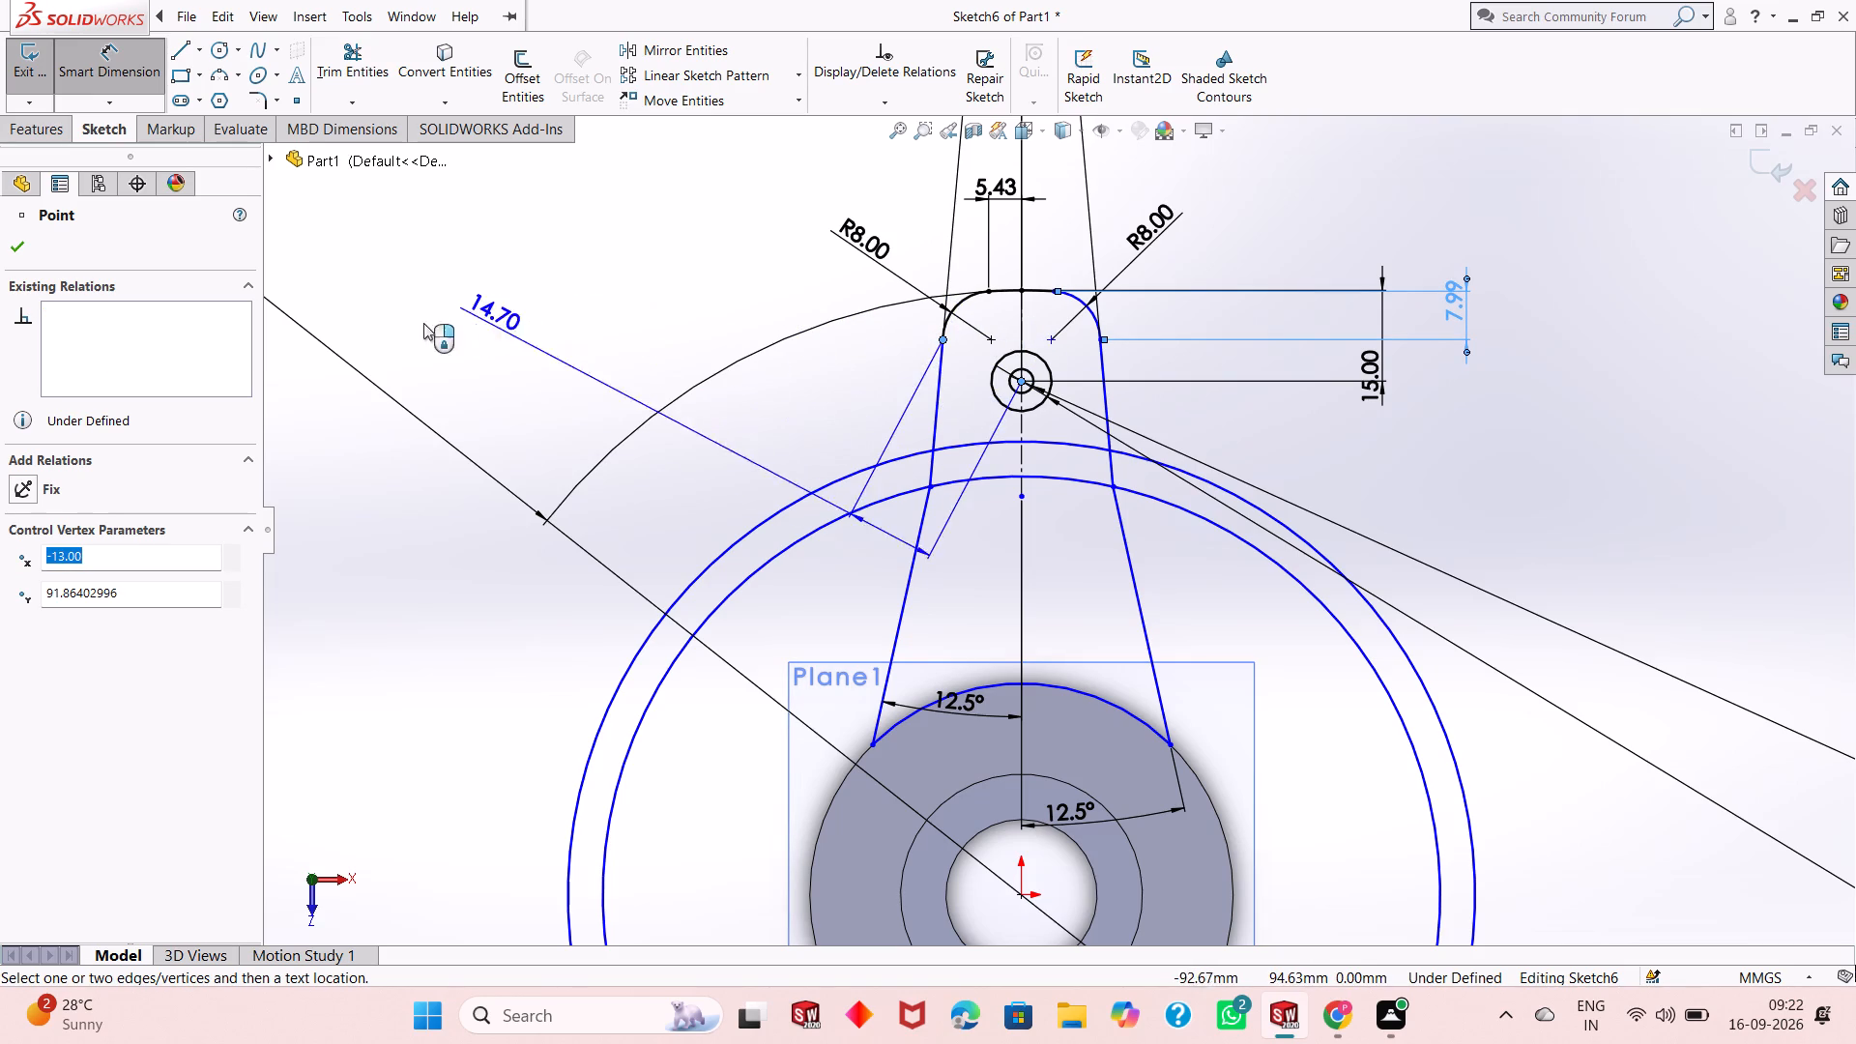
left_click(896, 345)
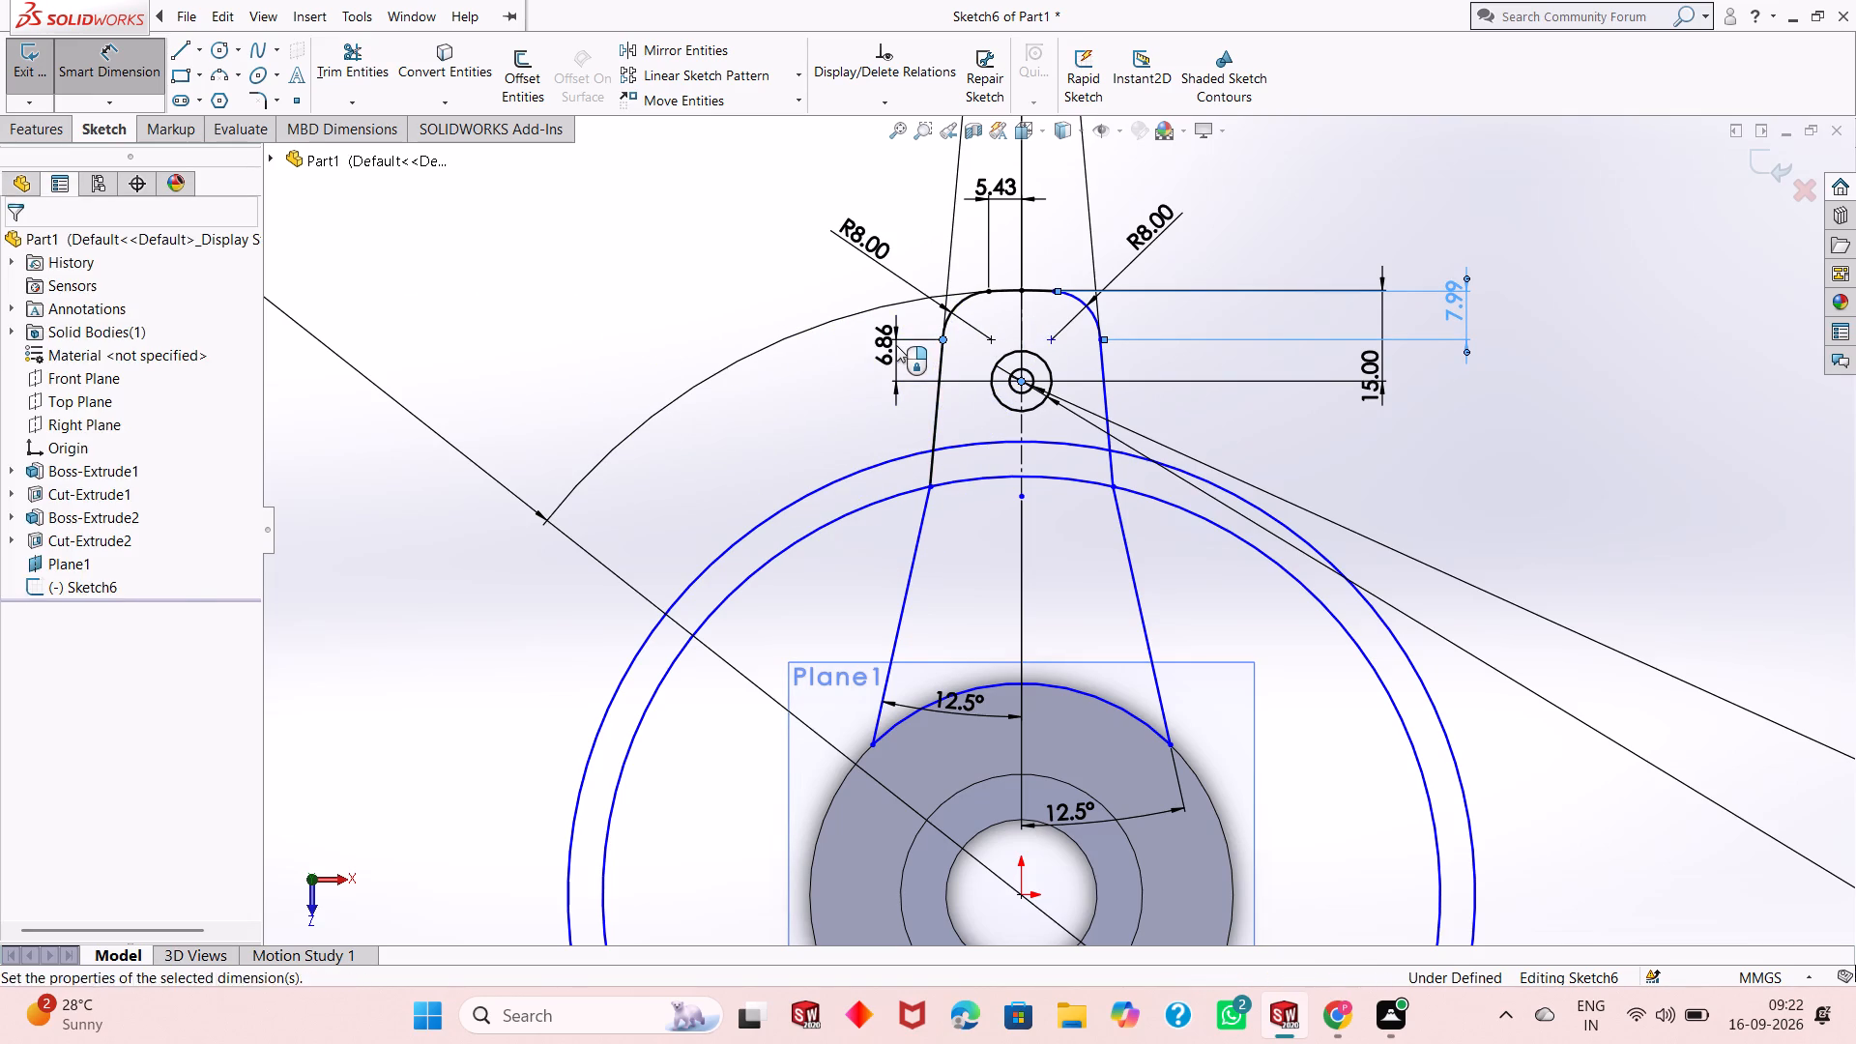
left_click(817, 313)
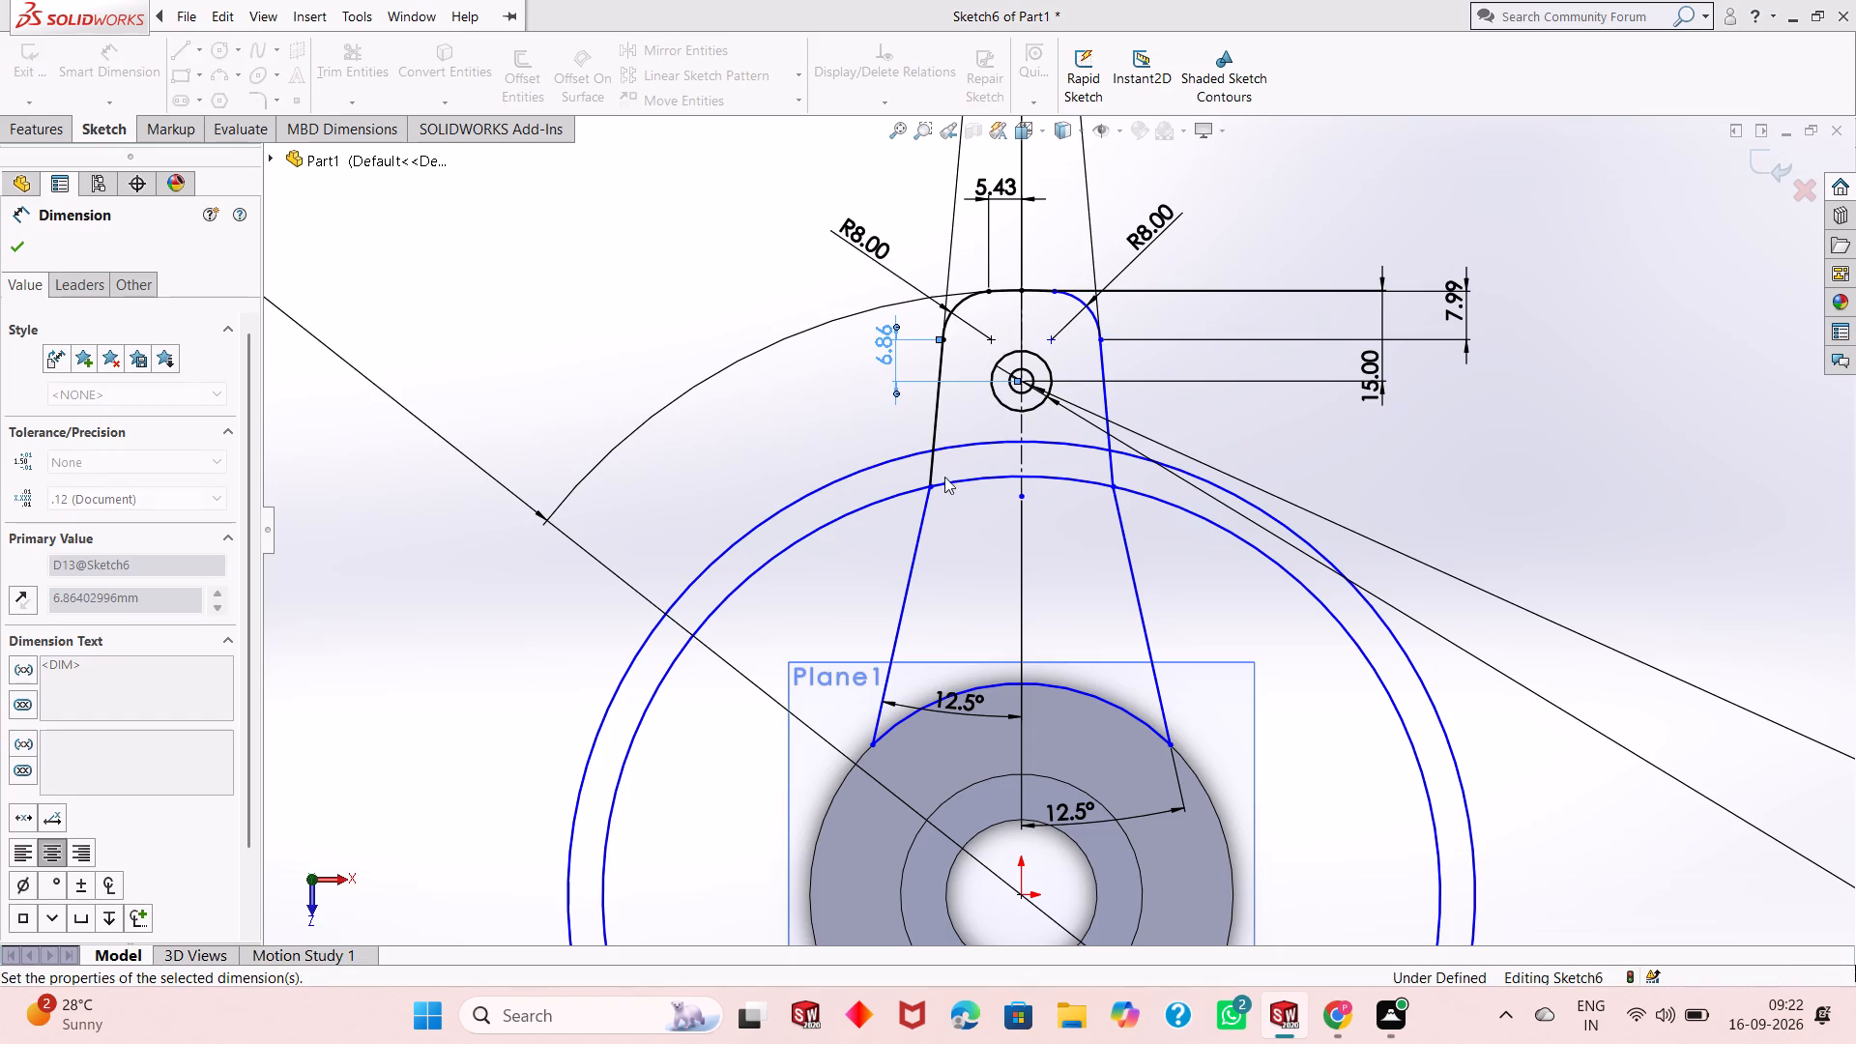
Dimension the vertical distance from the top arc's right endpoint to the bend point on the lug's right side.
left_click(1054, 294)
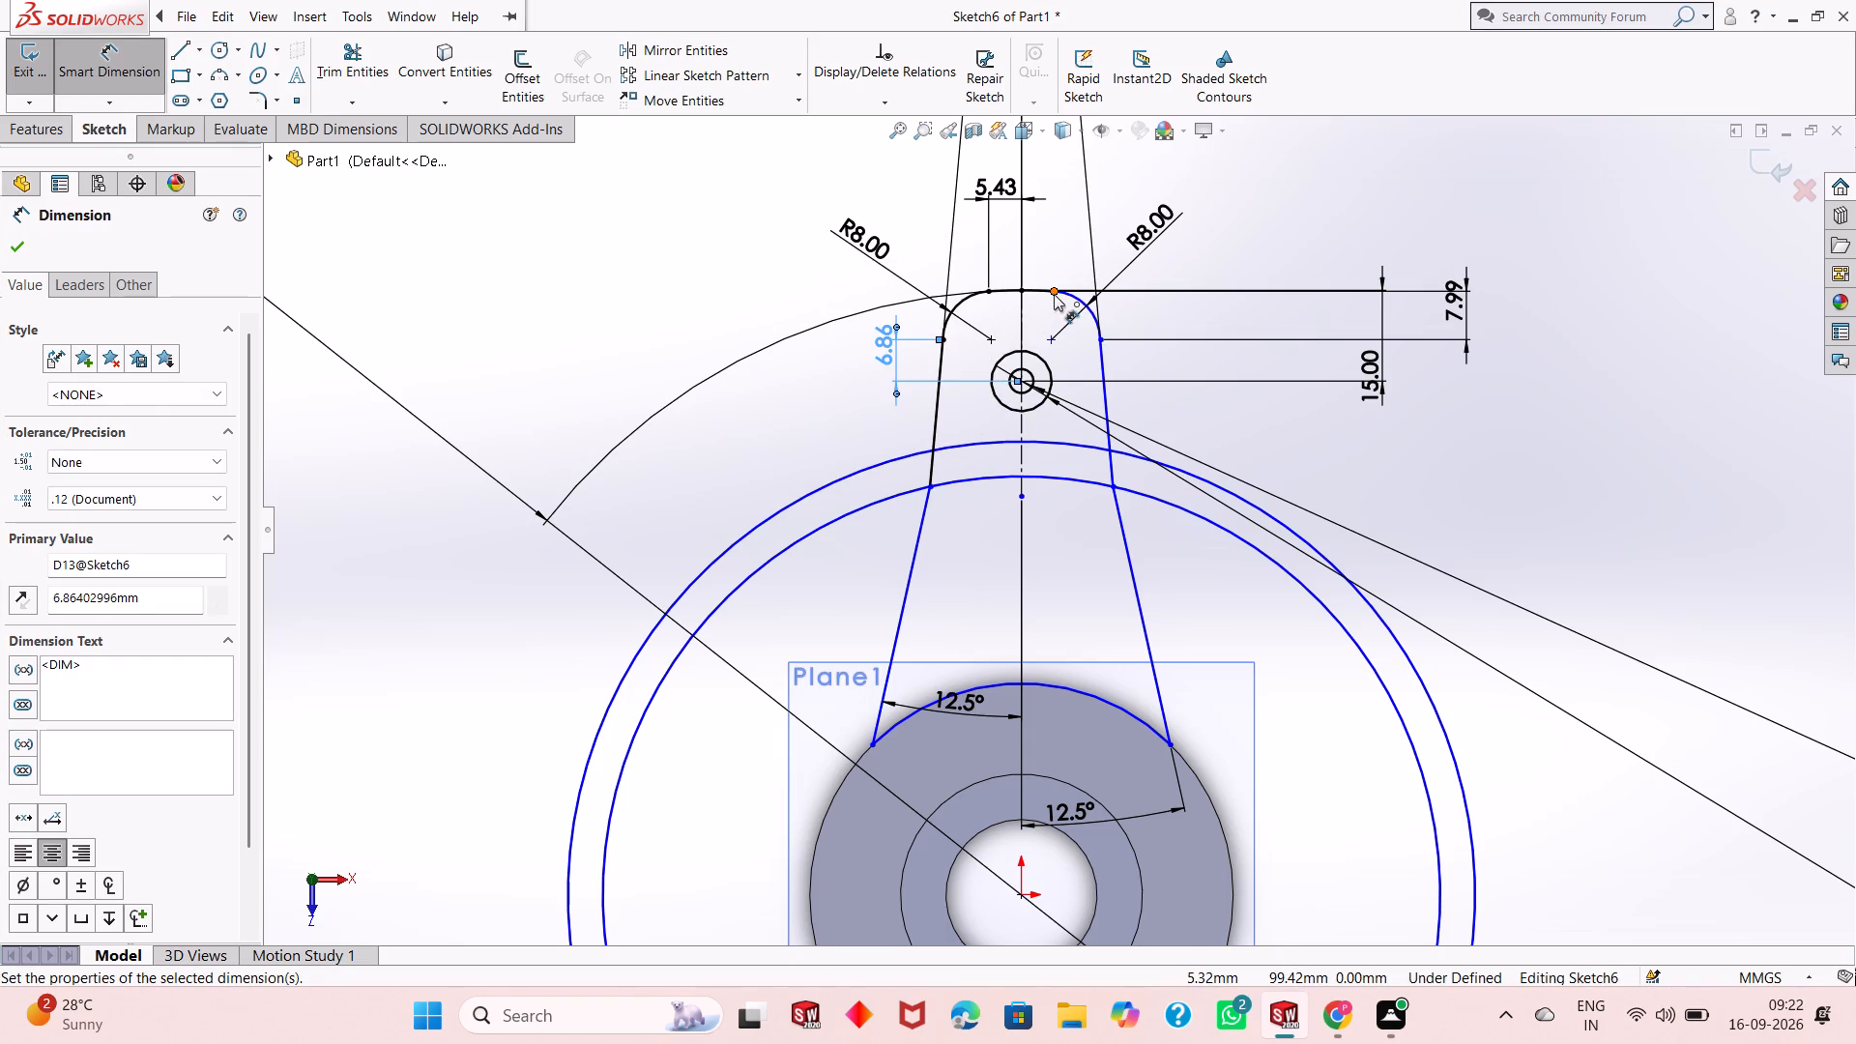
left_click(1114, 486)
left_click(1560, 463)
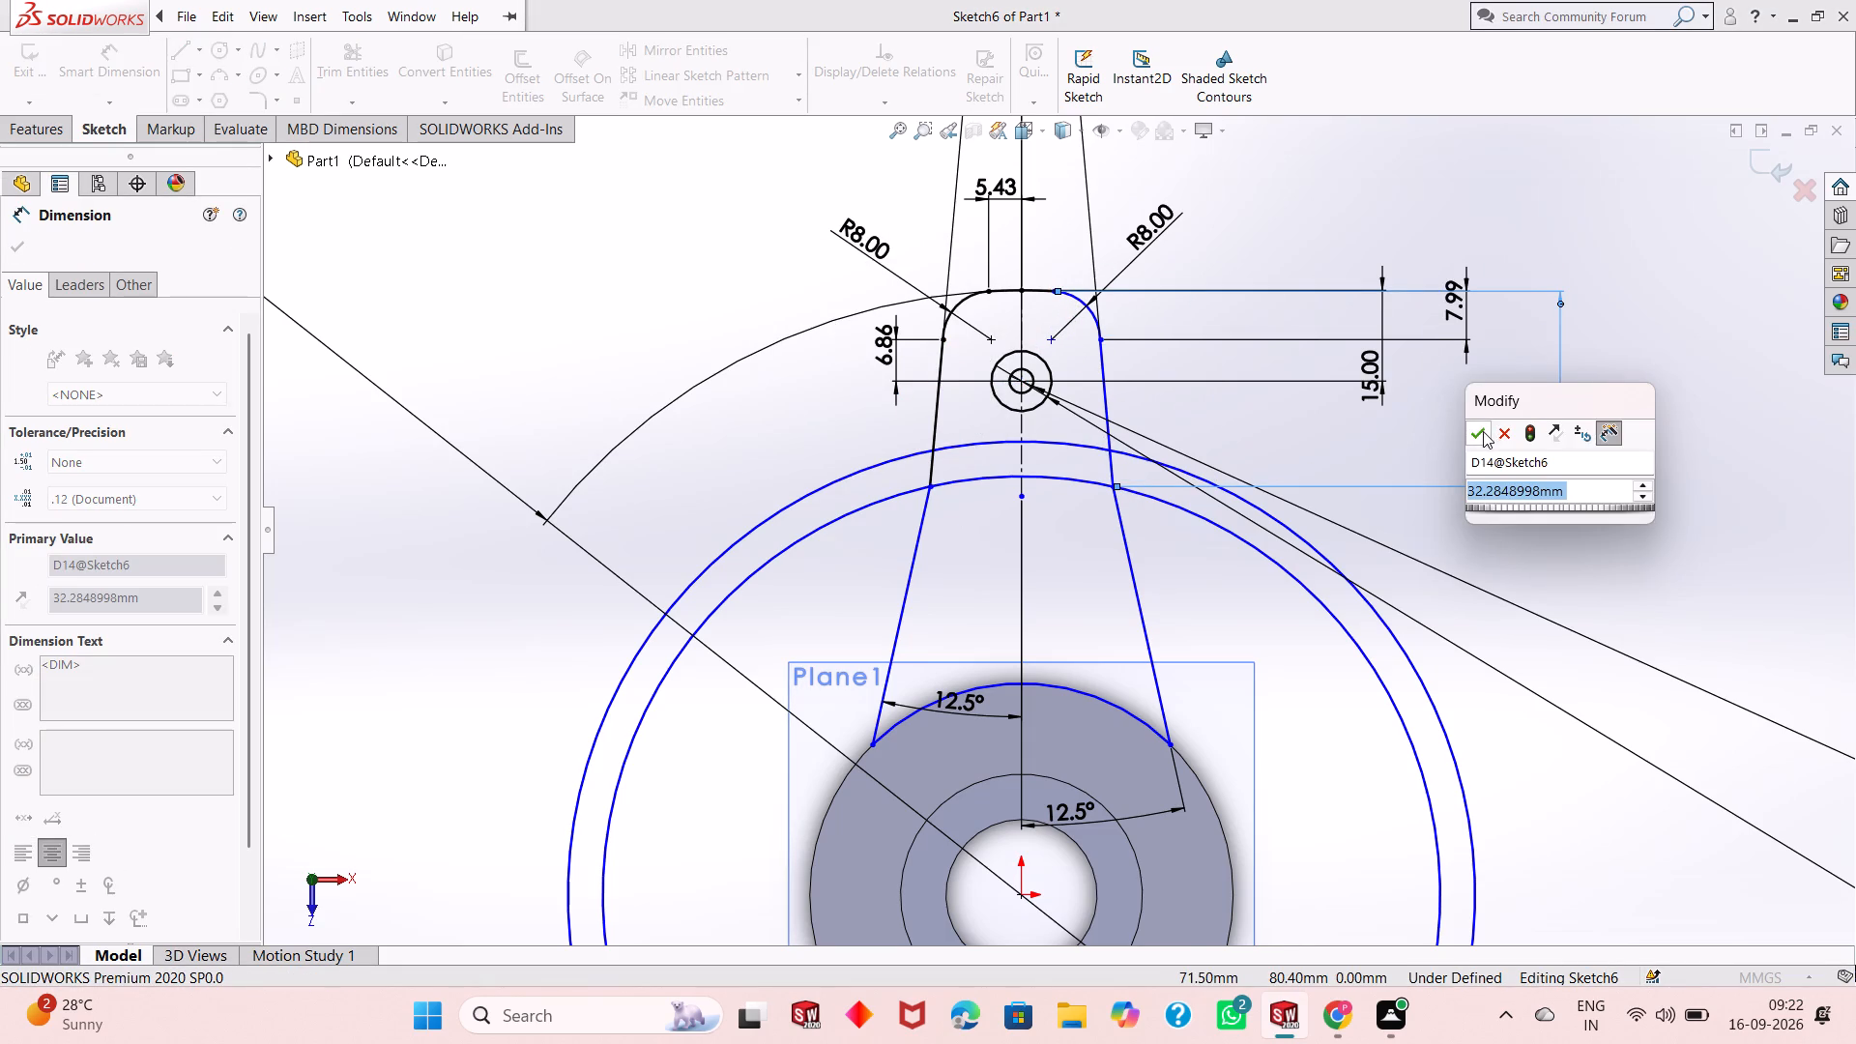
left_click(1483, 431)
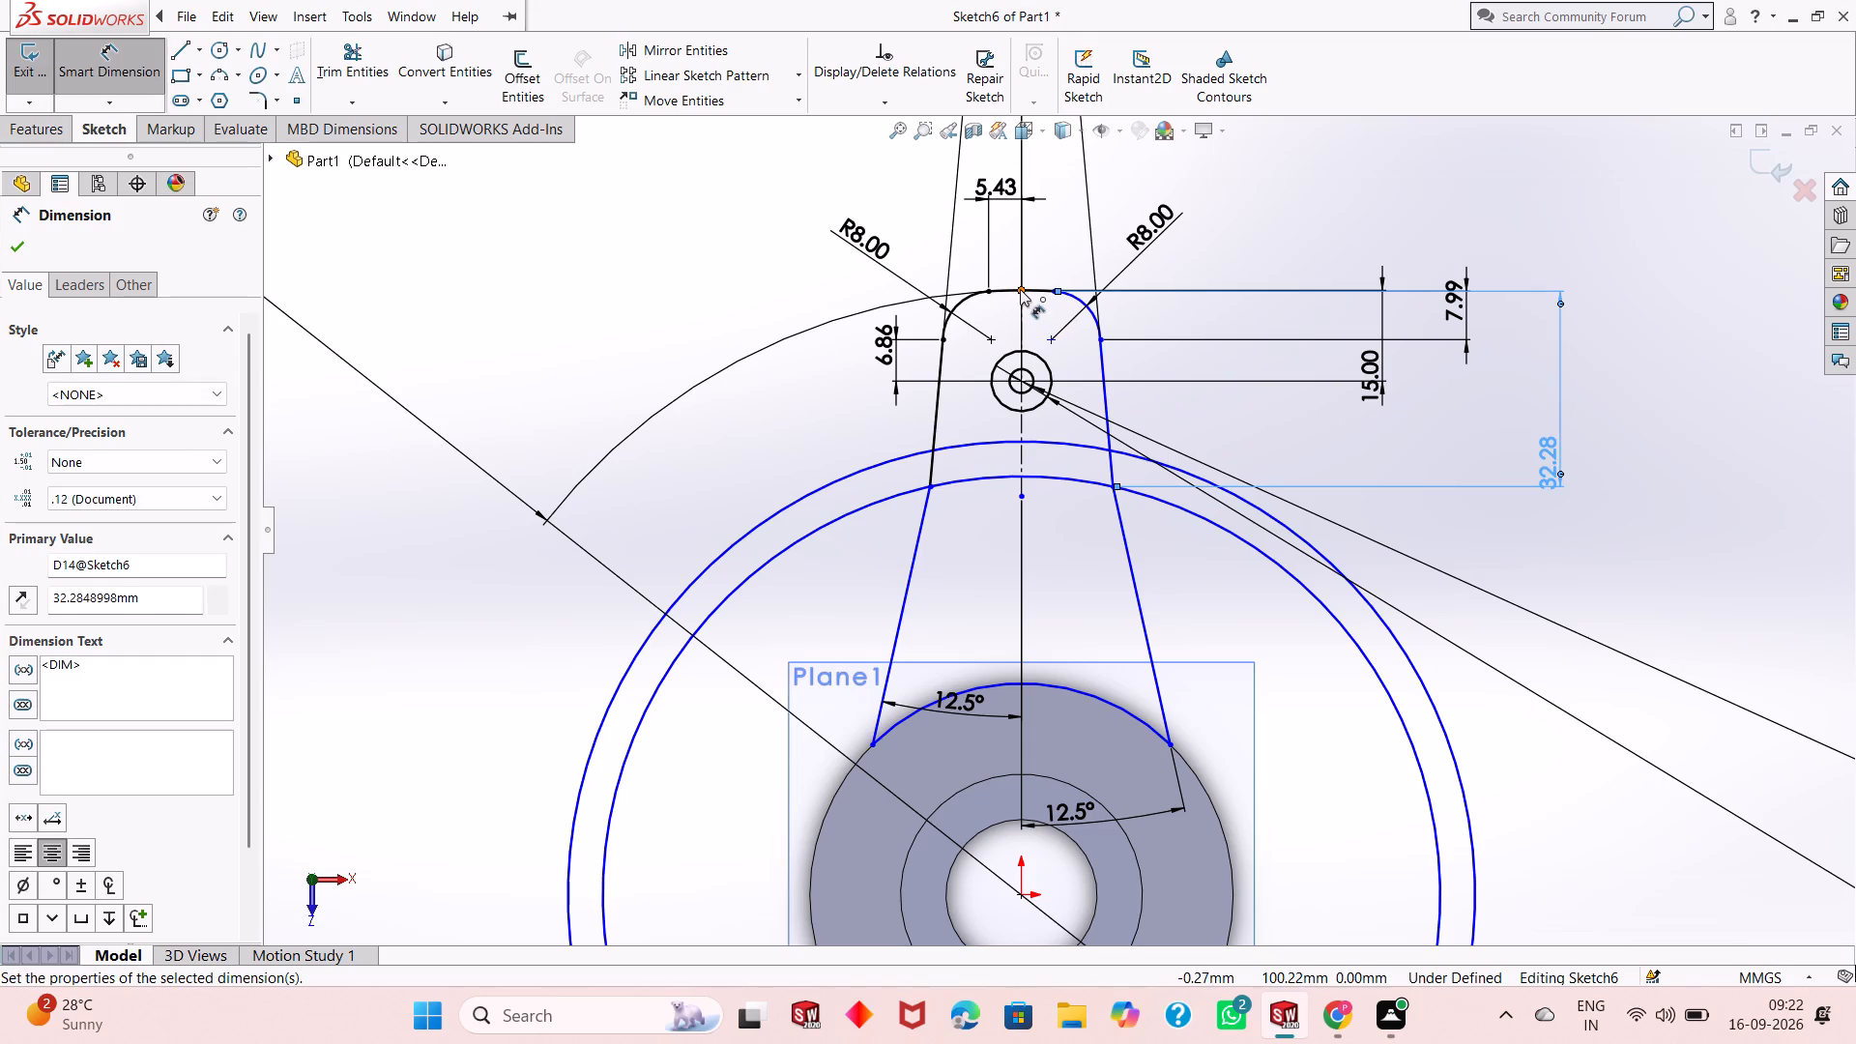
Dimension the horizontal distance from the top arc's midpoint on the centerline to the bend point on the lug's right side.
left_click(1020, 289)
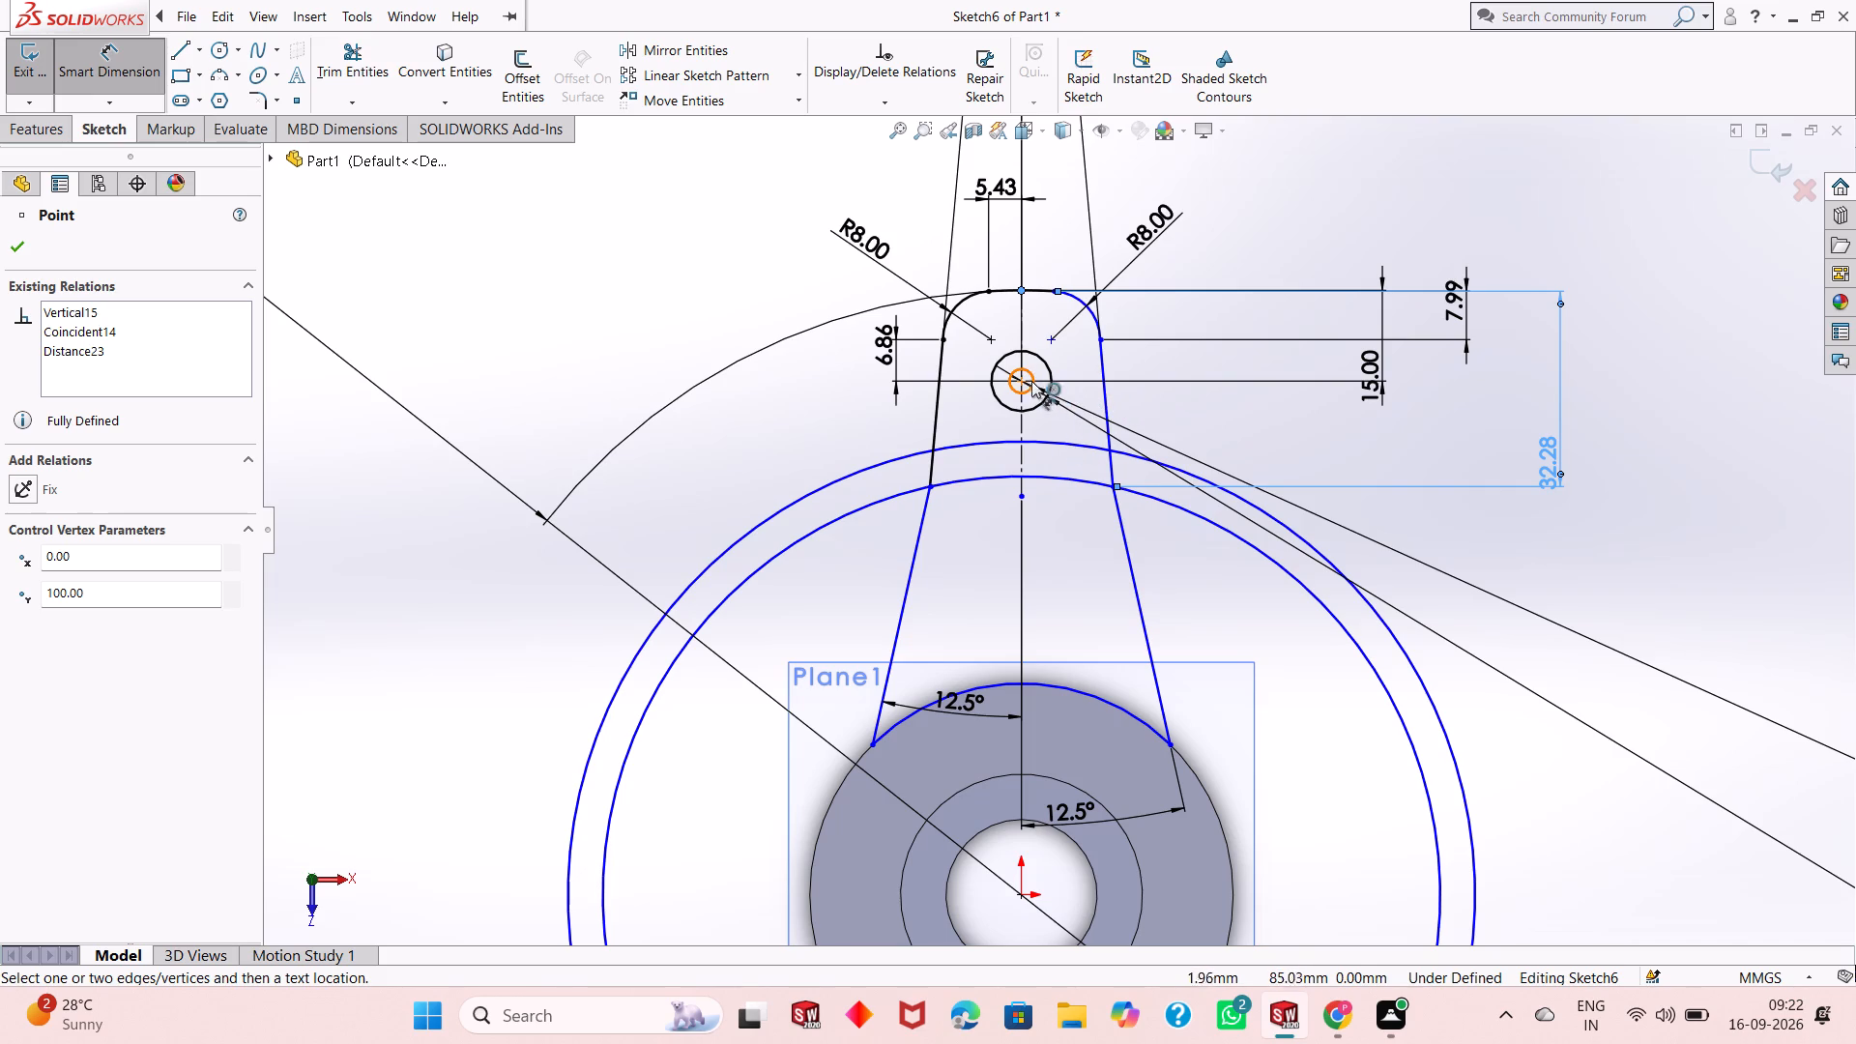
left_click(1111, 485)
left_click(1044, 603)
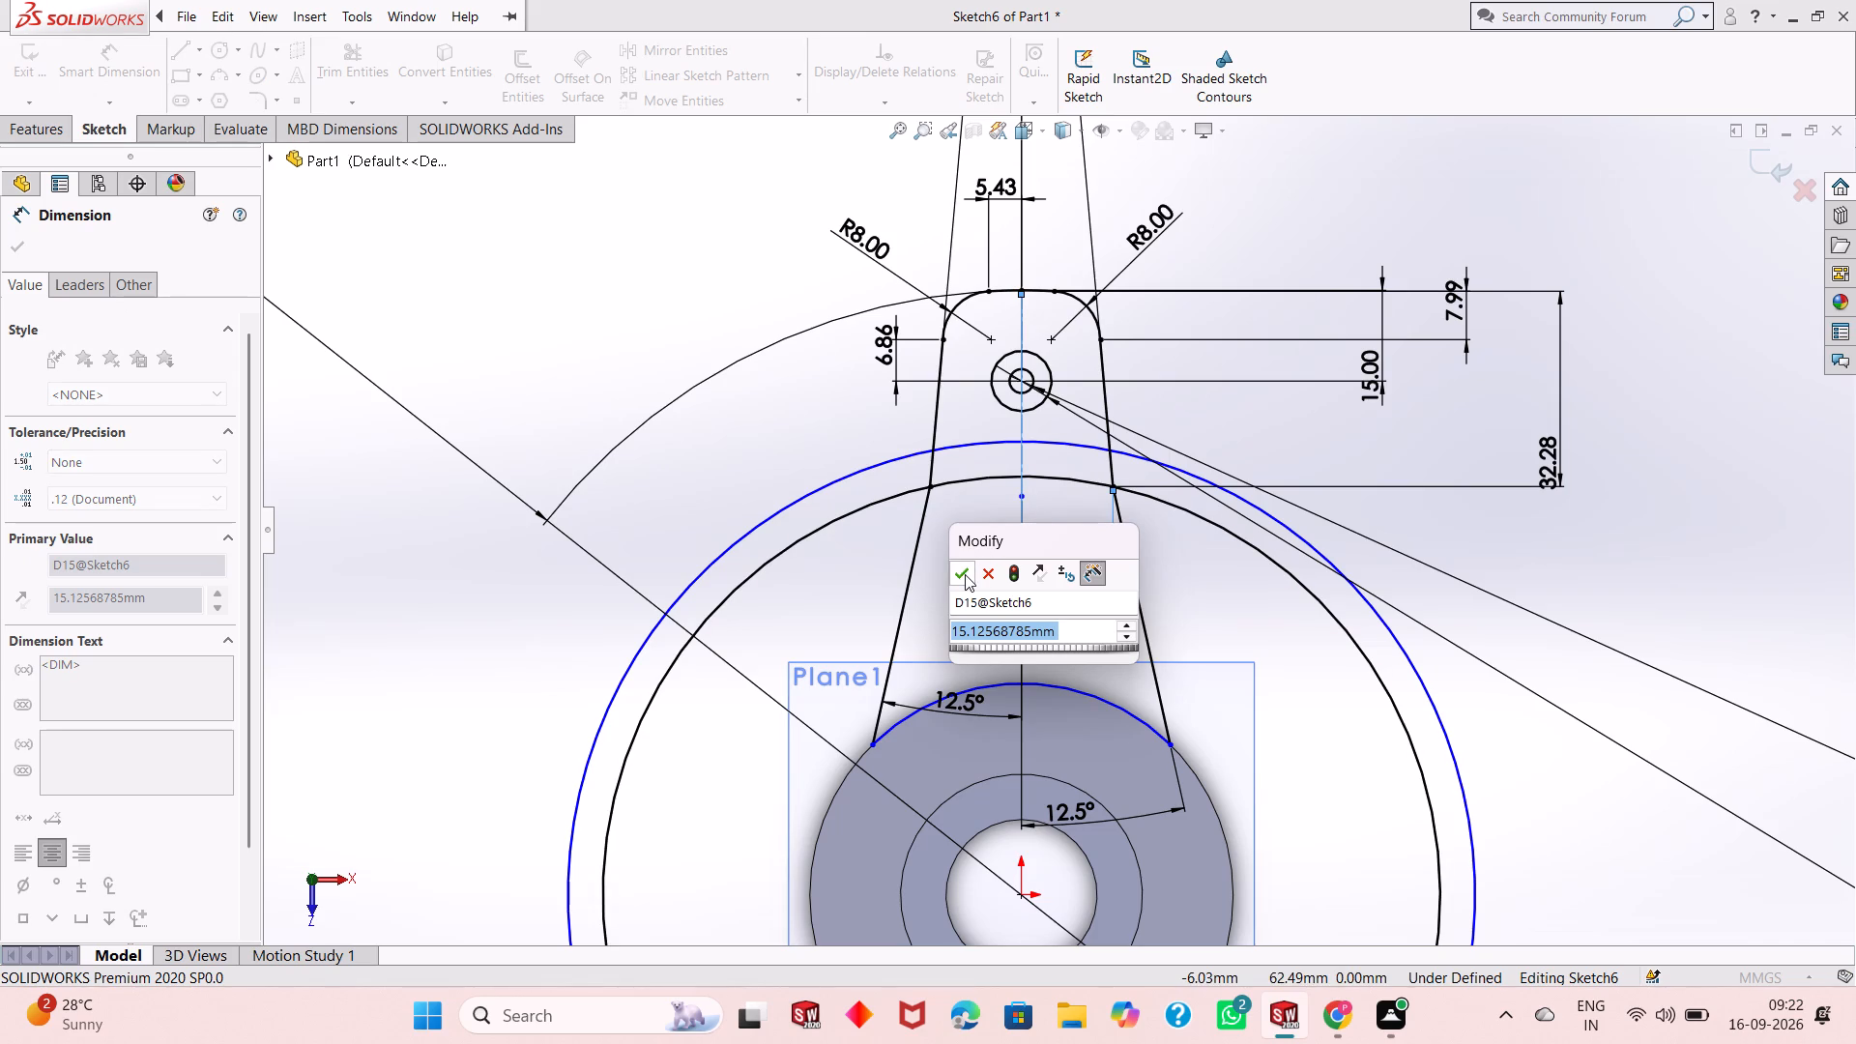
left_click(964, 575)
Dimension the radius of the lug's bottom arc that lies on the hub edge.
scroll(1097, 565, "up", 2)
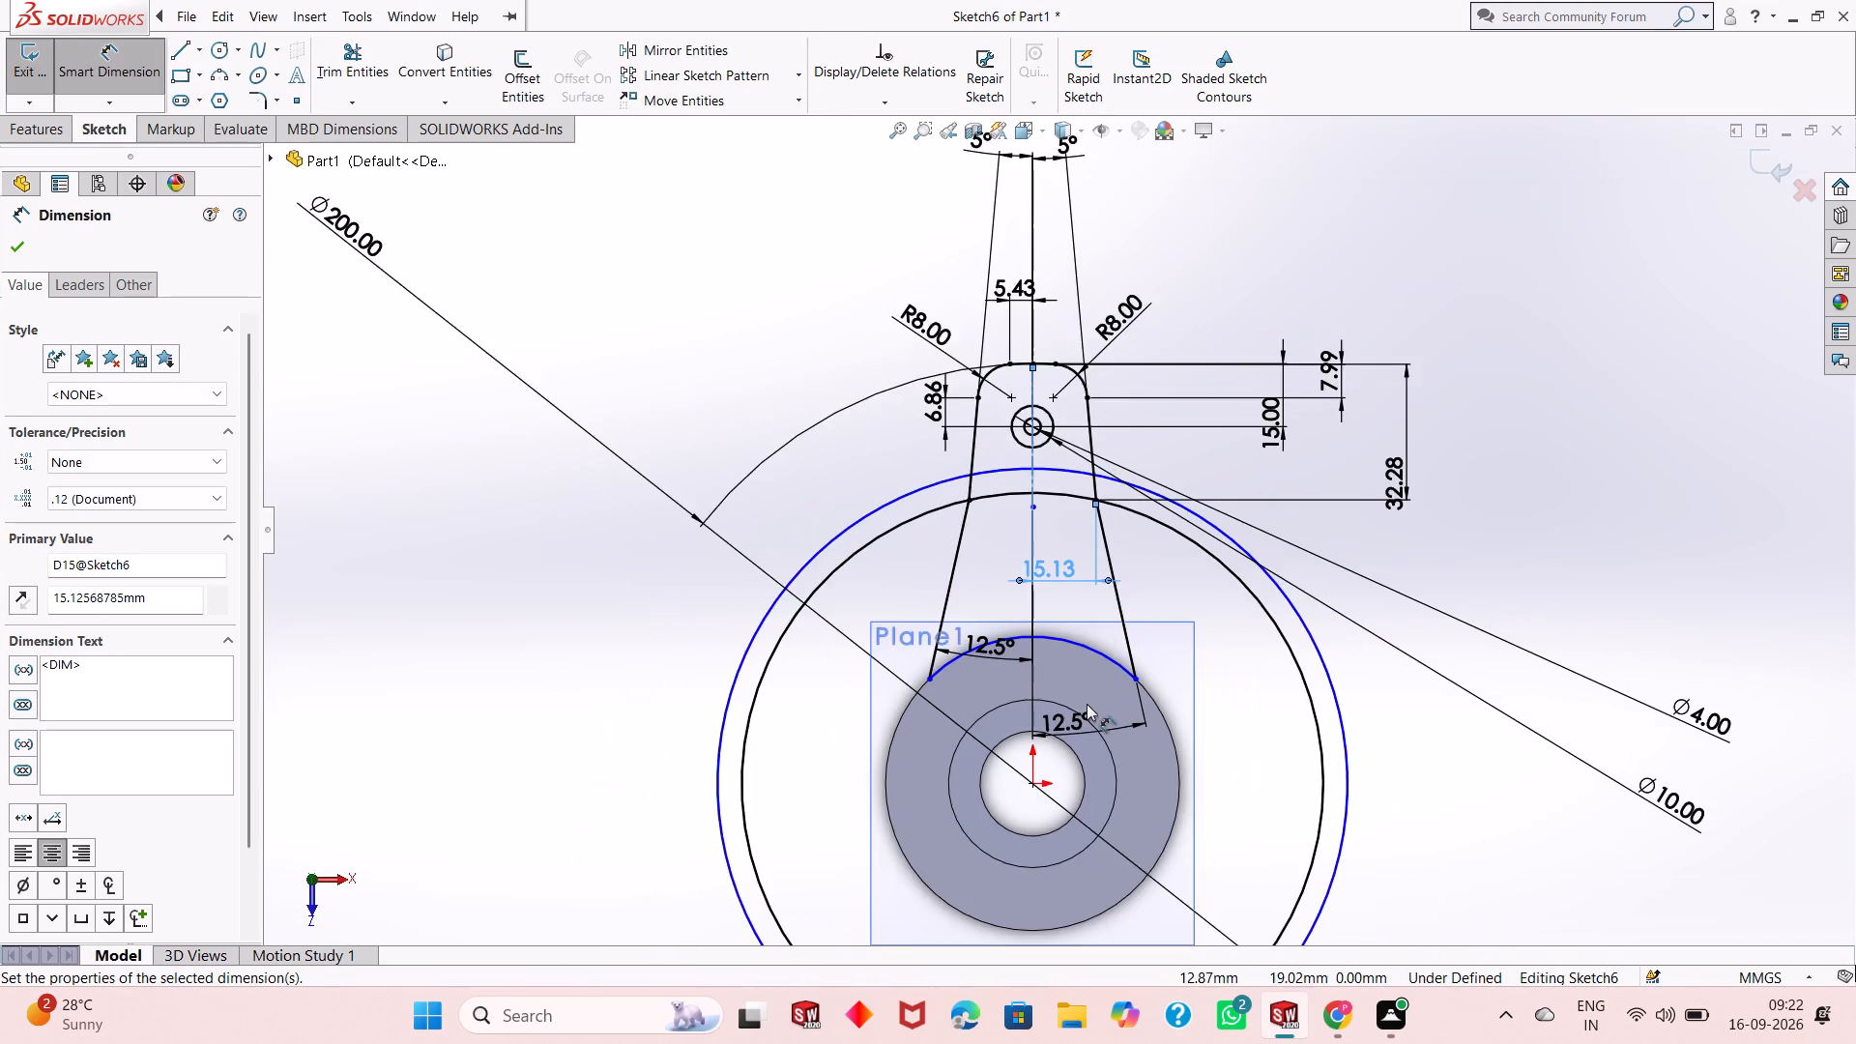
scroll(1087, 704, "down", 3)
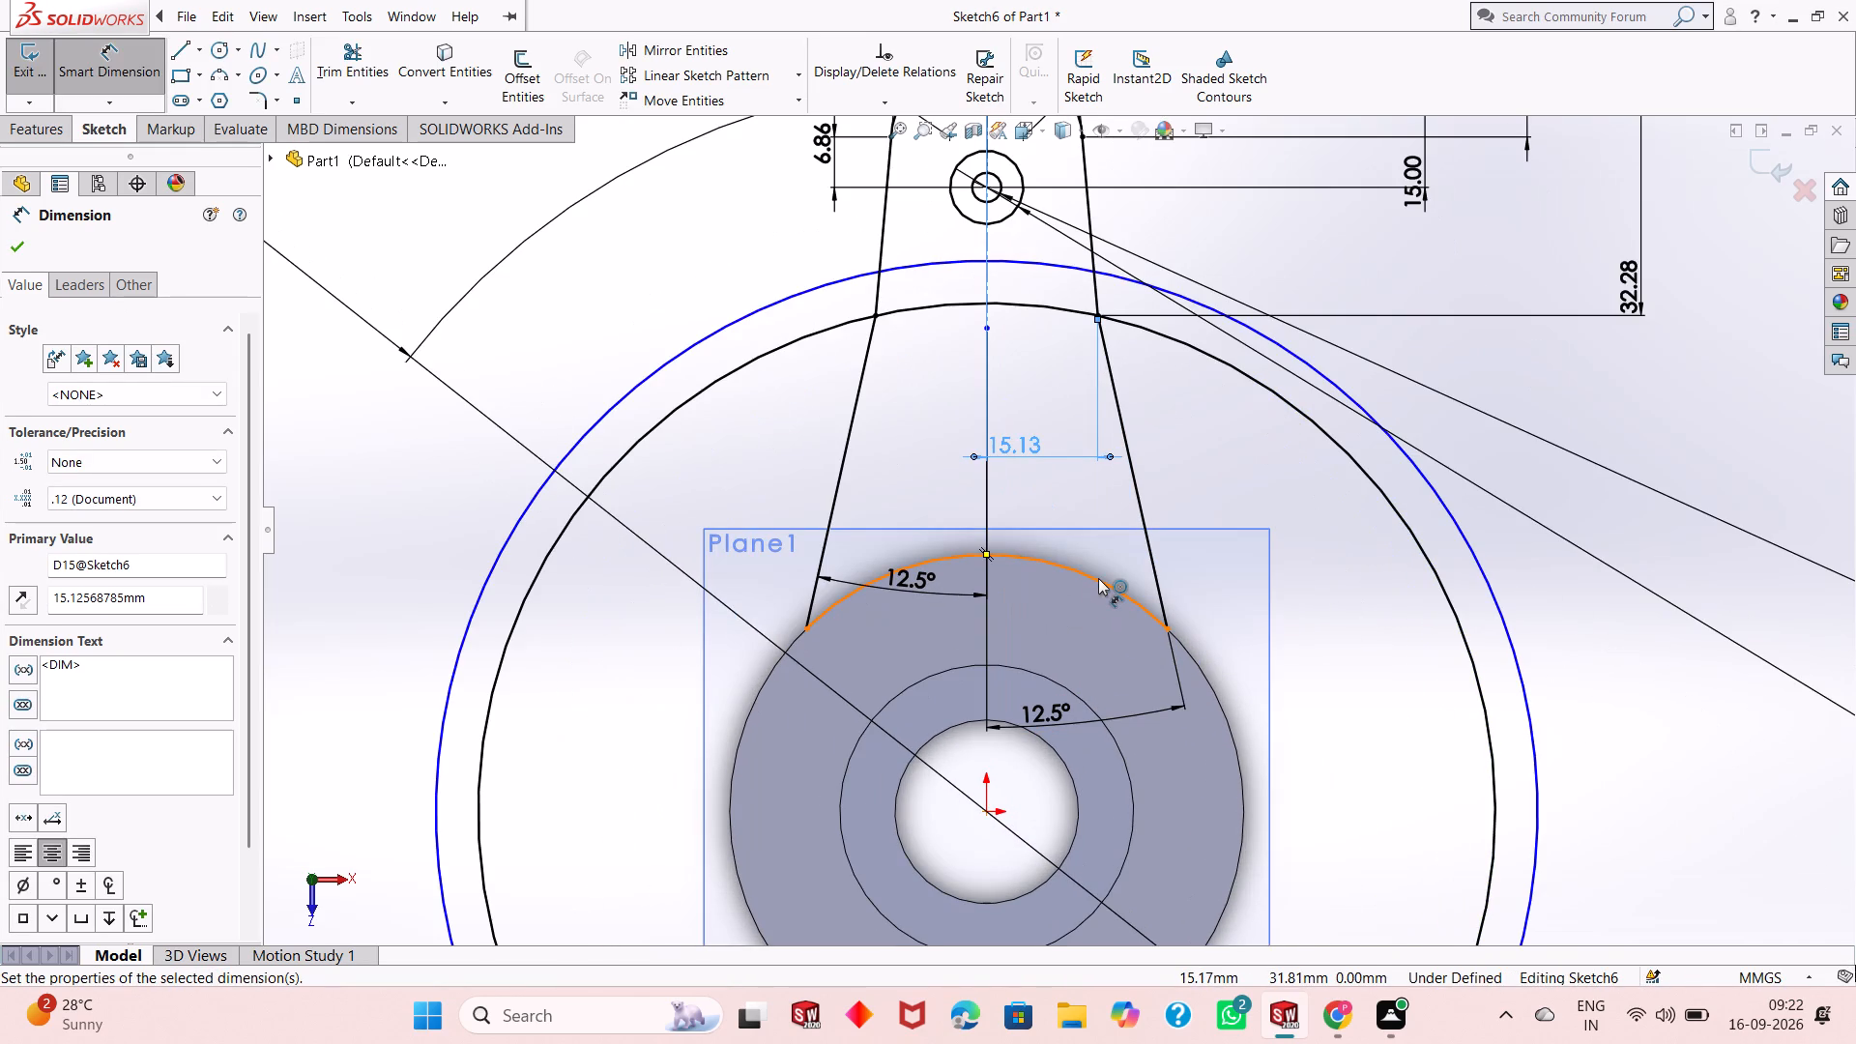
left_click(1098, 578)
left_click(1629, 429)
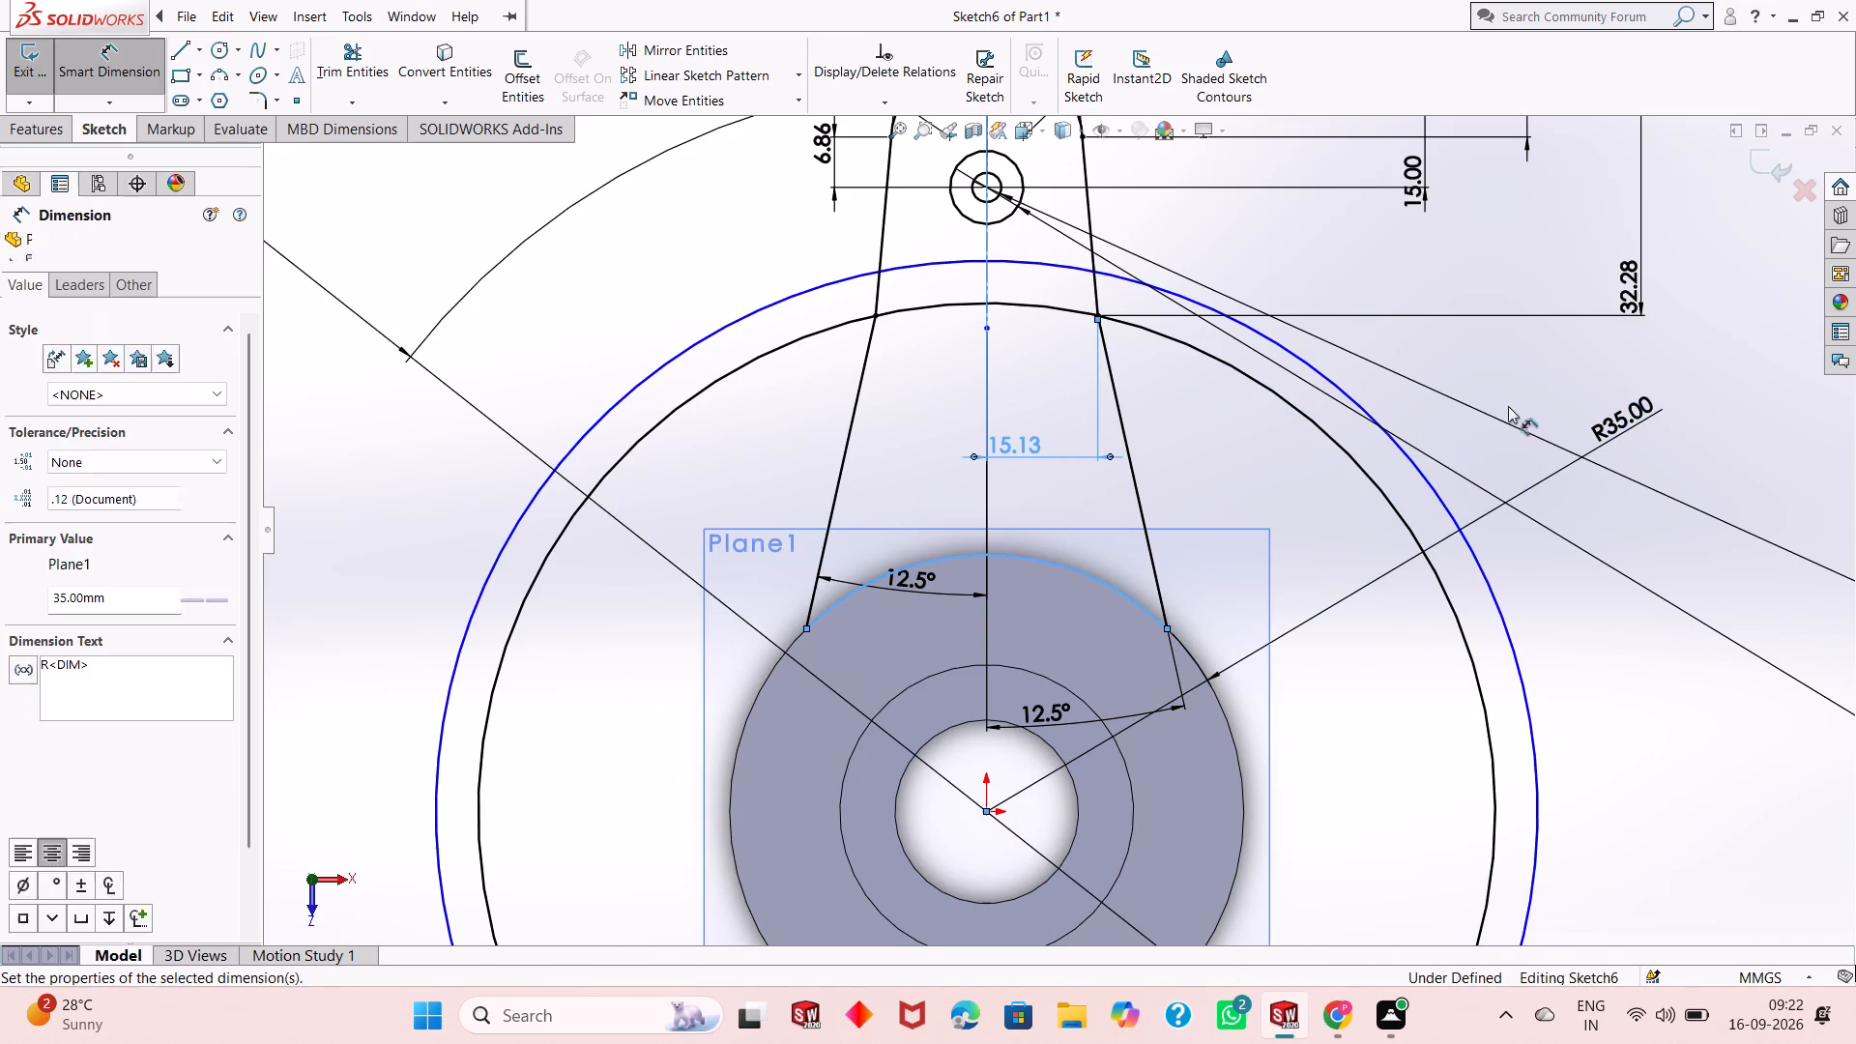
left_click(1540, 395)
Dimension the diameter of the outer of the two large concentric circles, then end dimensioning.
scroll(926, 446, "up", 2)
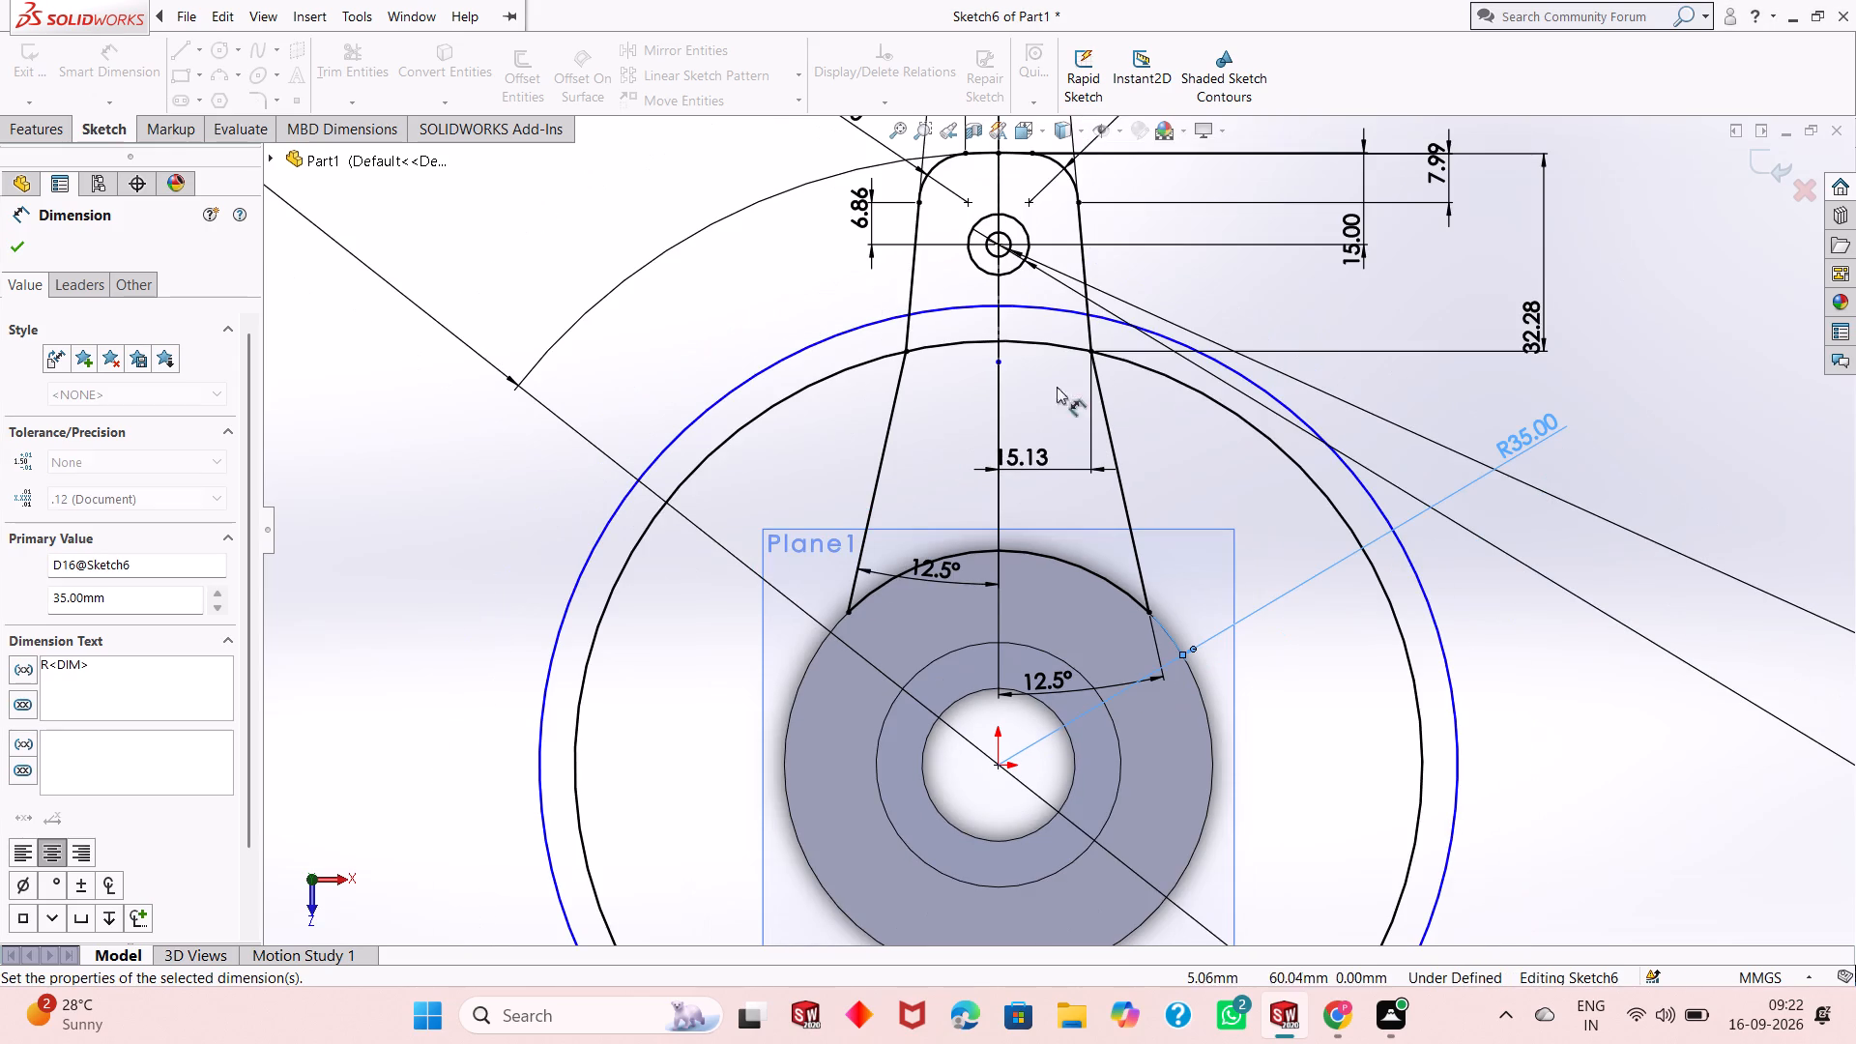
left_click(1443, 640)
left_click(1566, 794)
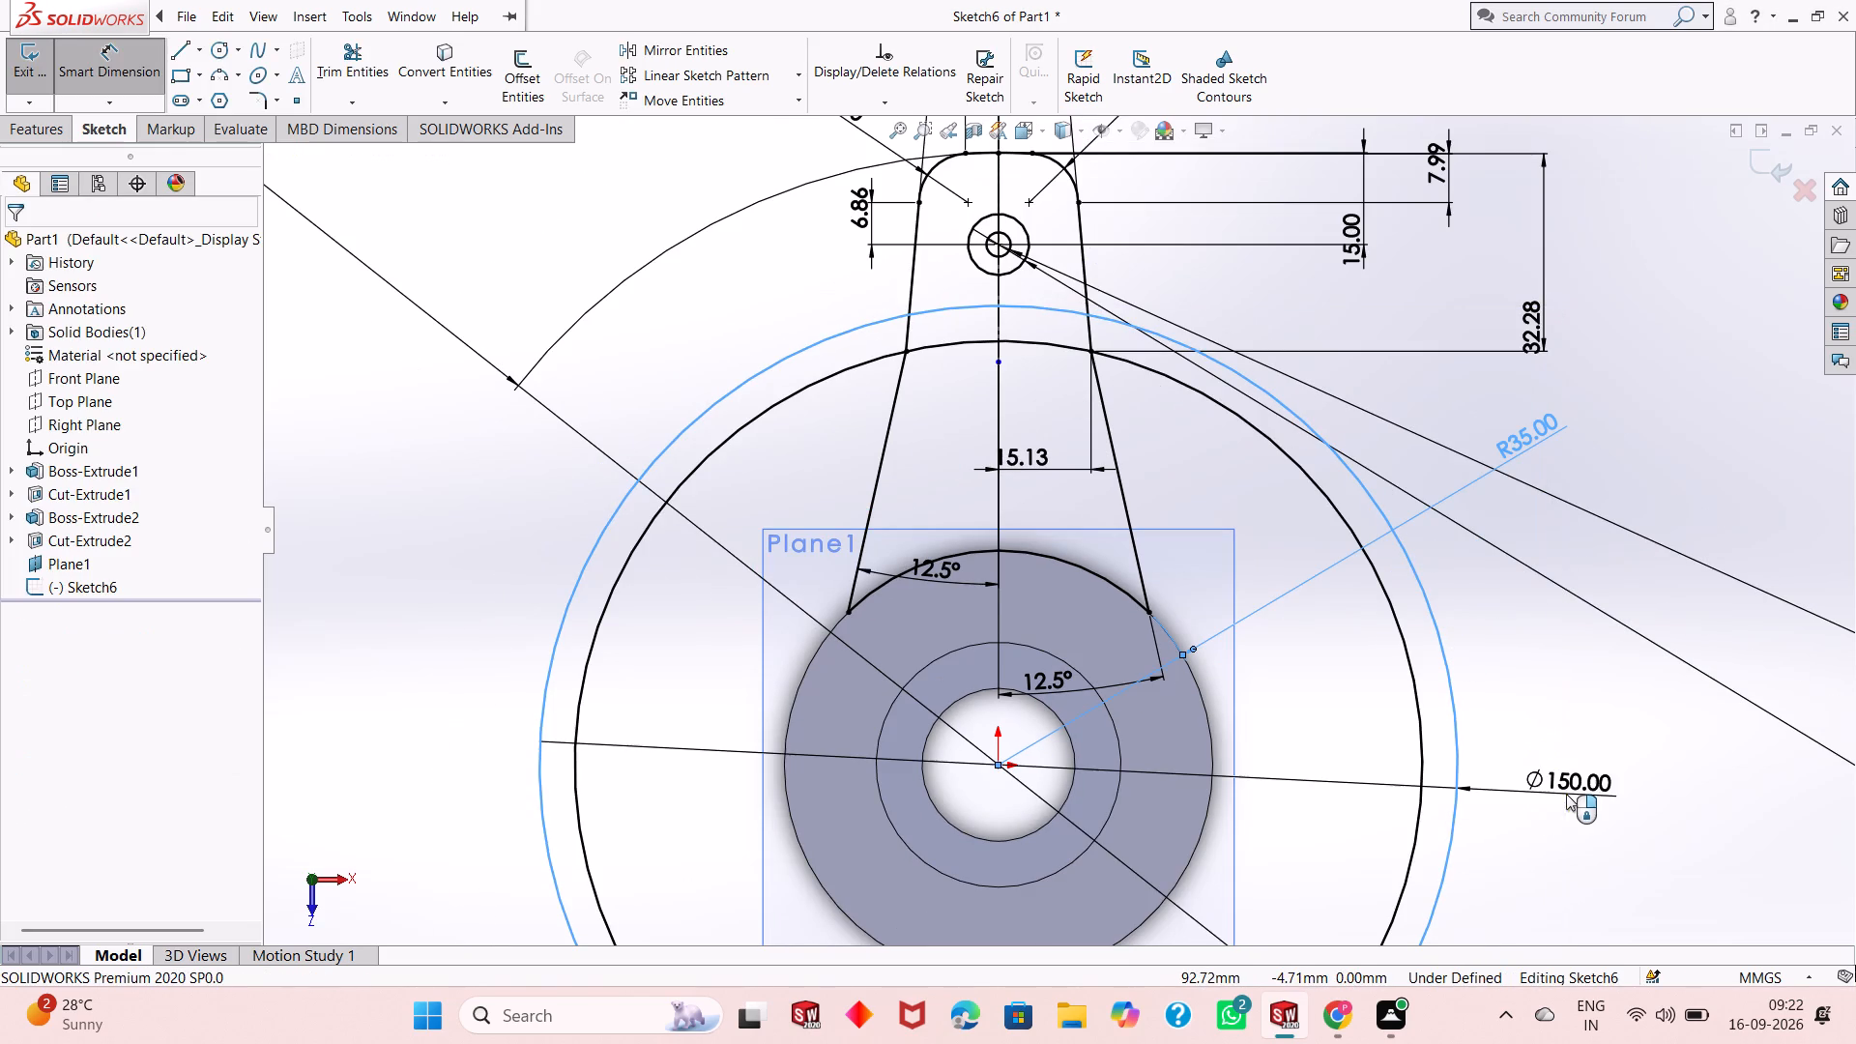
left_click(1480, 759)
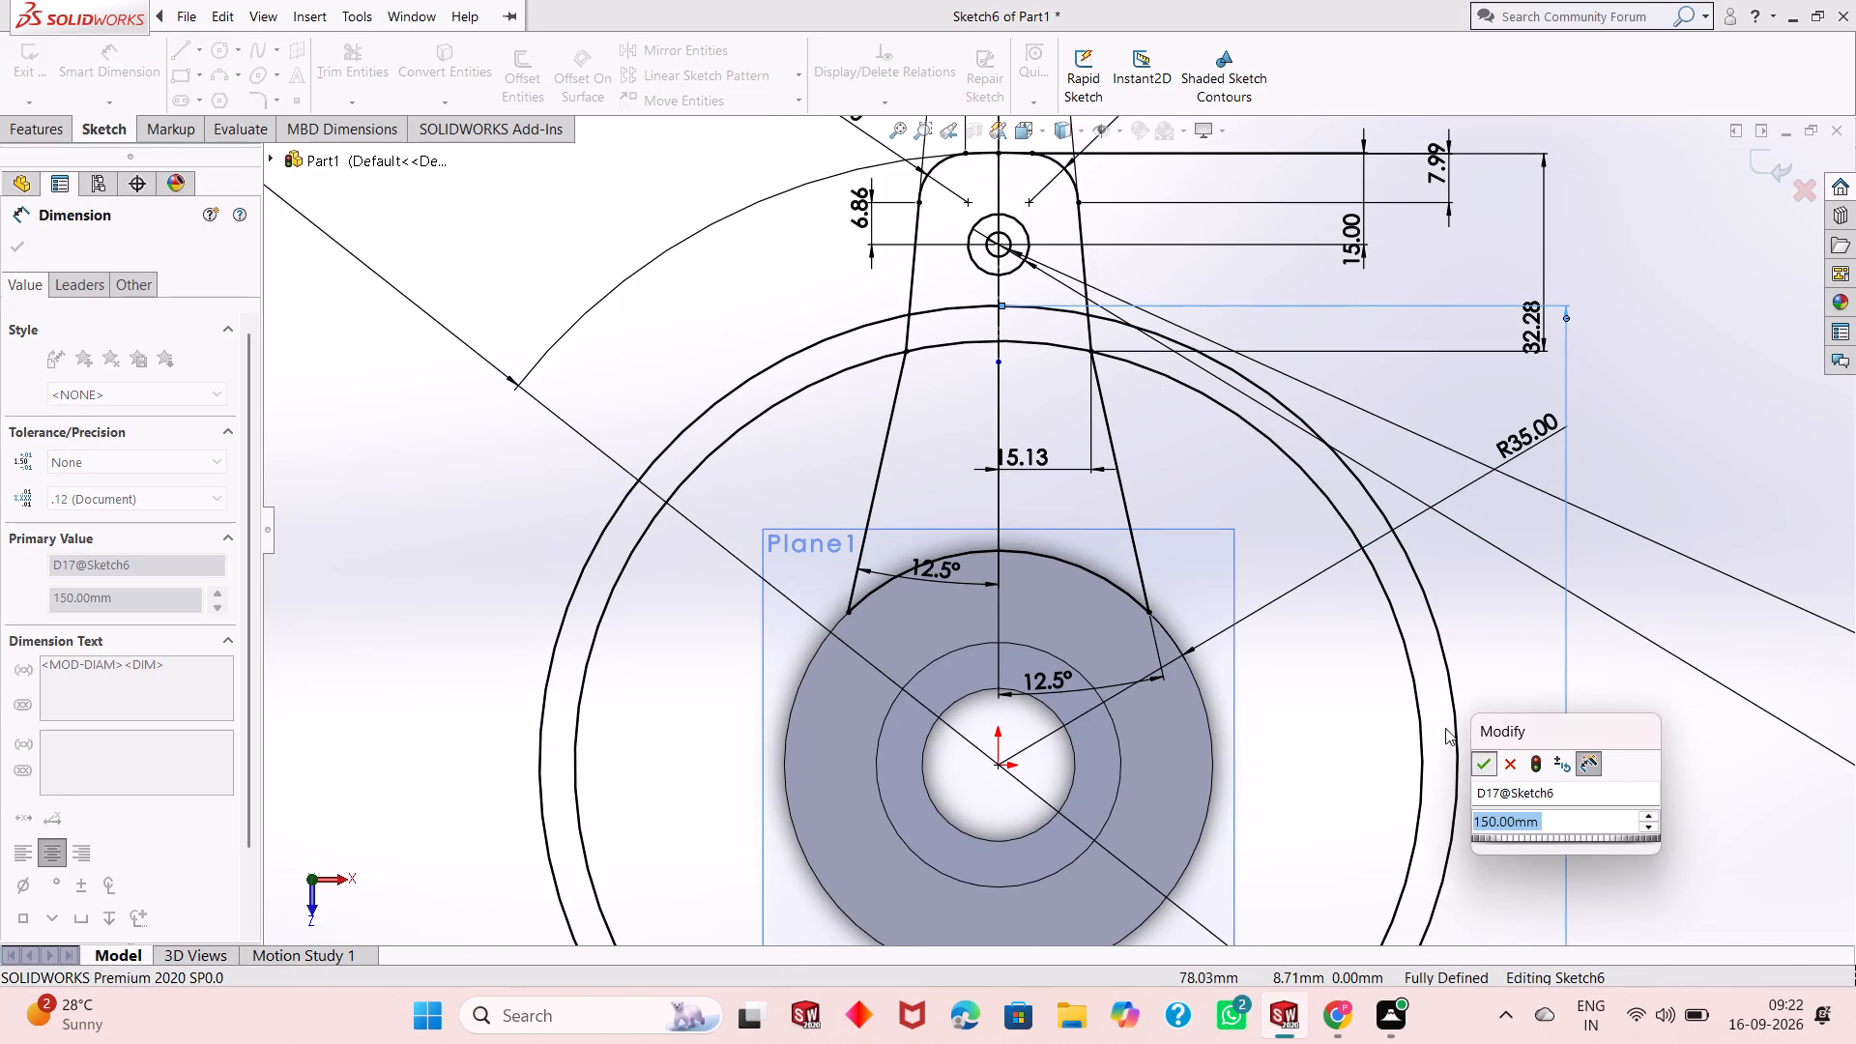
right_click(1520, 594)
left_click(1577, 652)
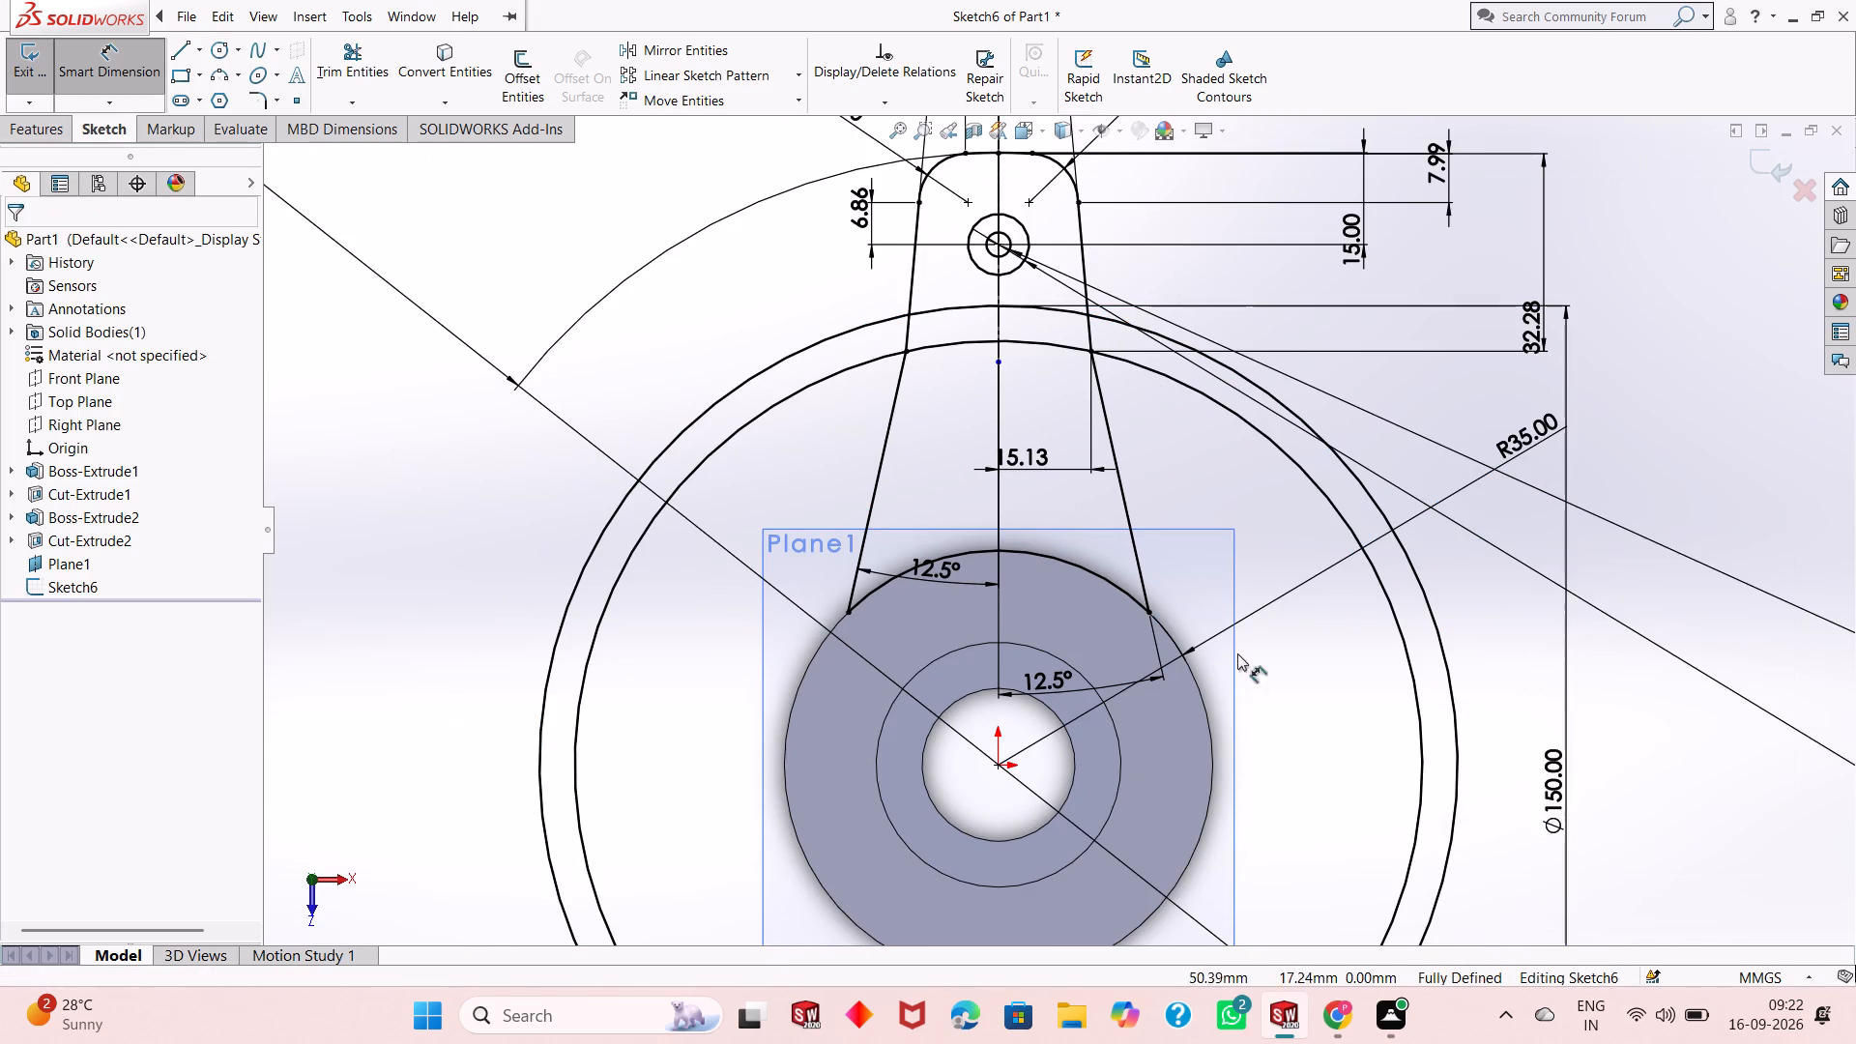
Offset the full chain of the lug outline 2 mm inward, in one direction only and without adding dimensions.
scroll(1117, 633, "up", 4)
scroll(1095, 472, "down", 3)
scroll(826, 327, "down", 2)
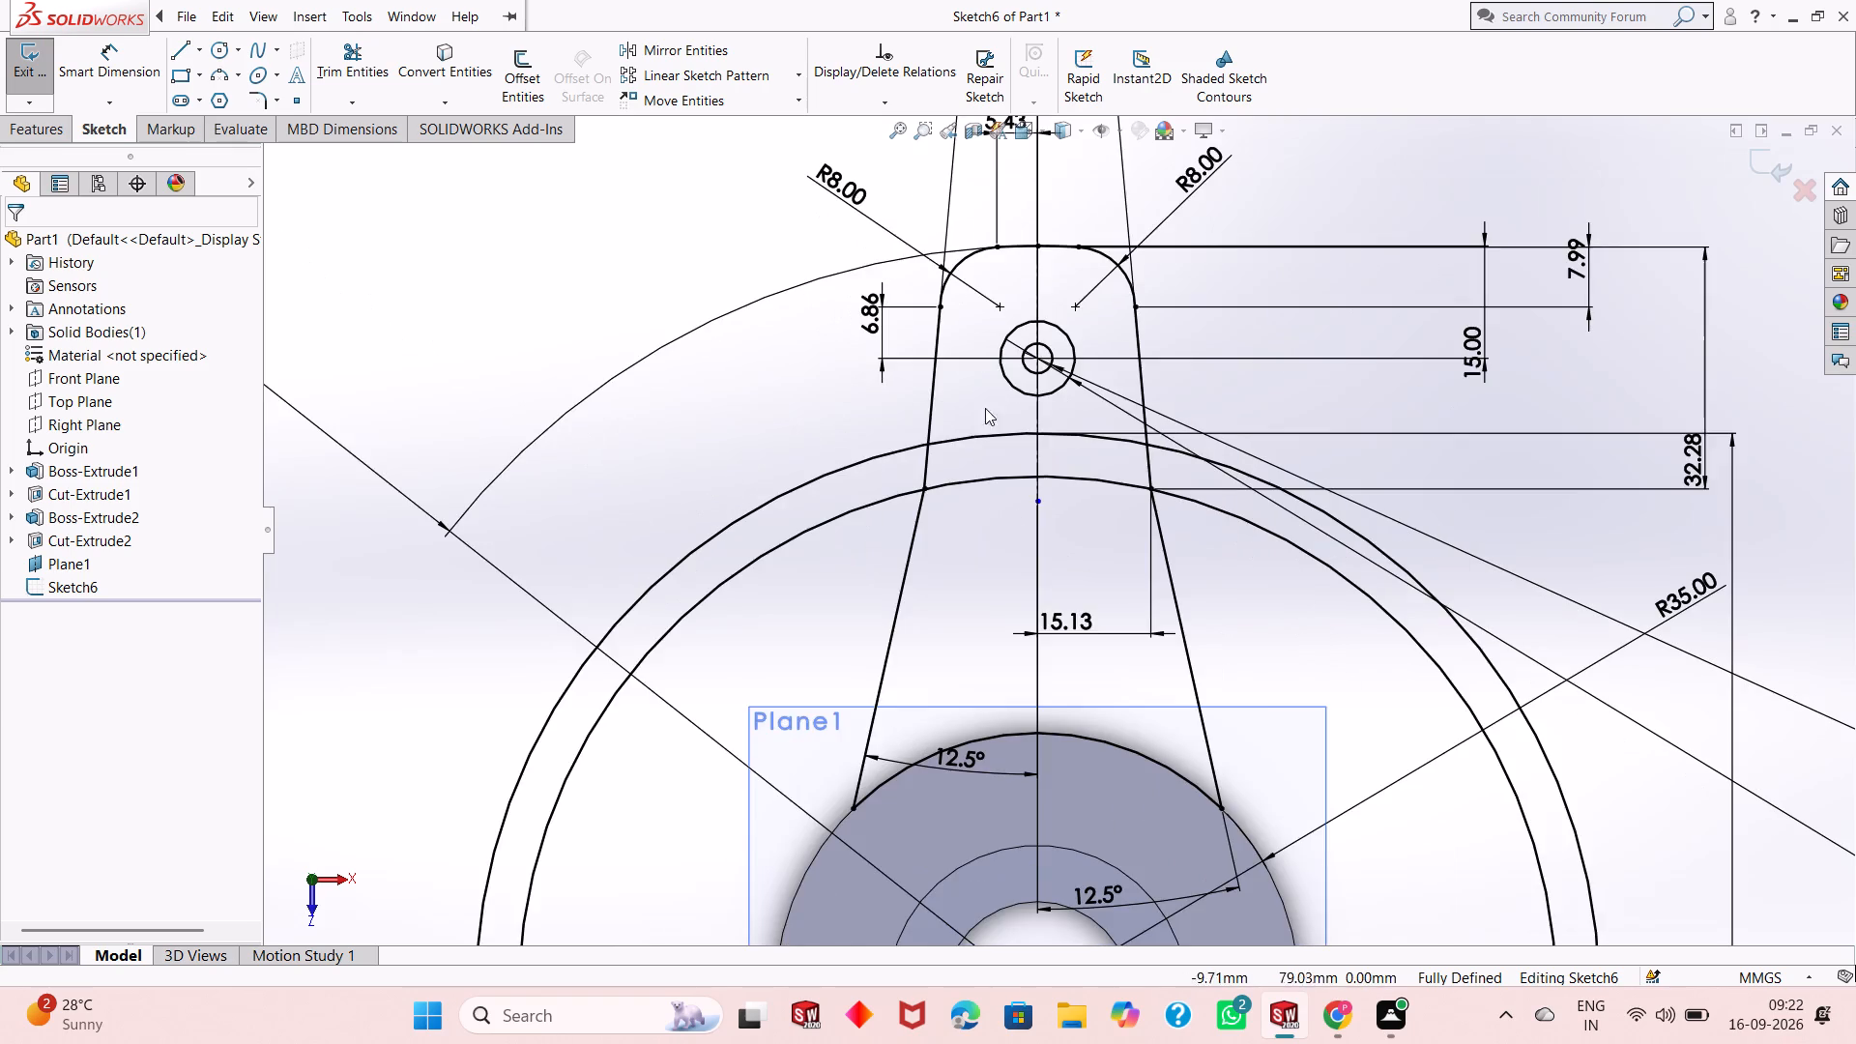
scroll(1063, 395, "down", 2)
scroll(1082, 502, "up", 1)
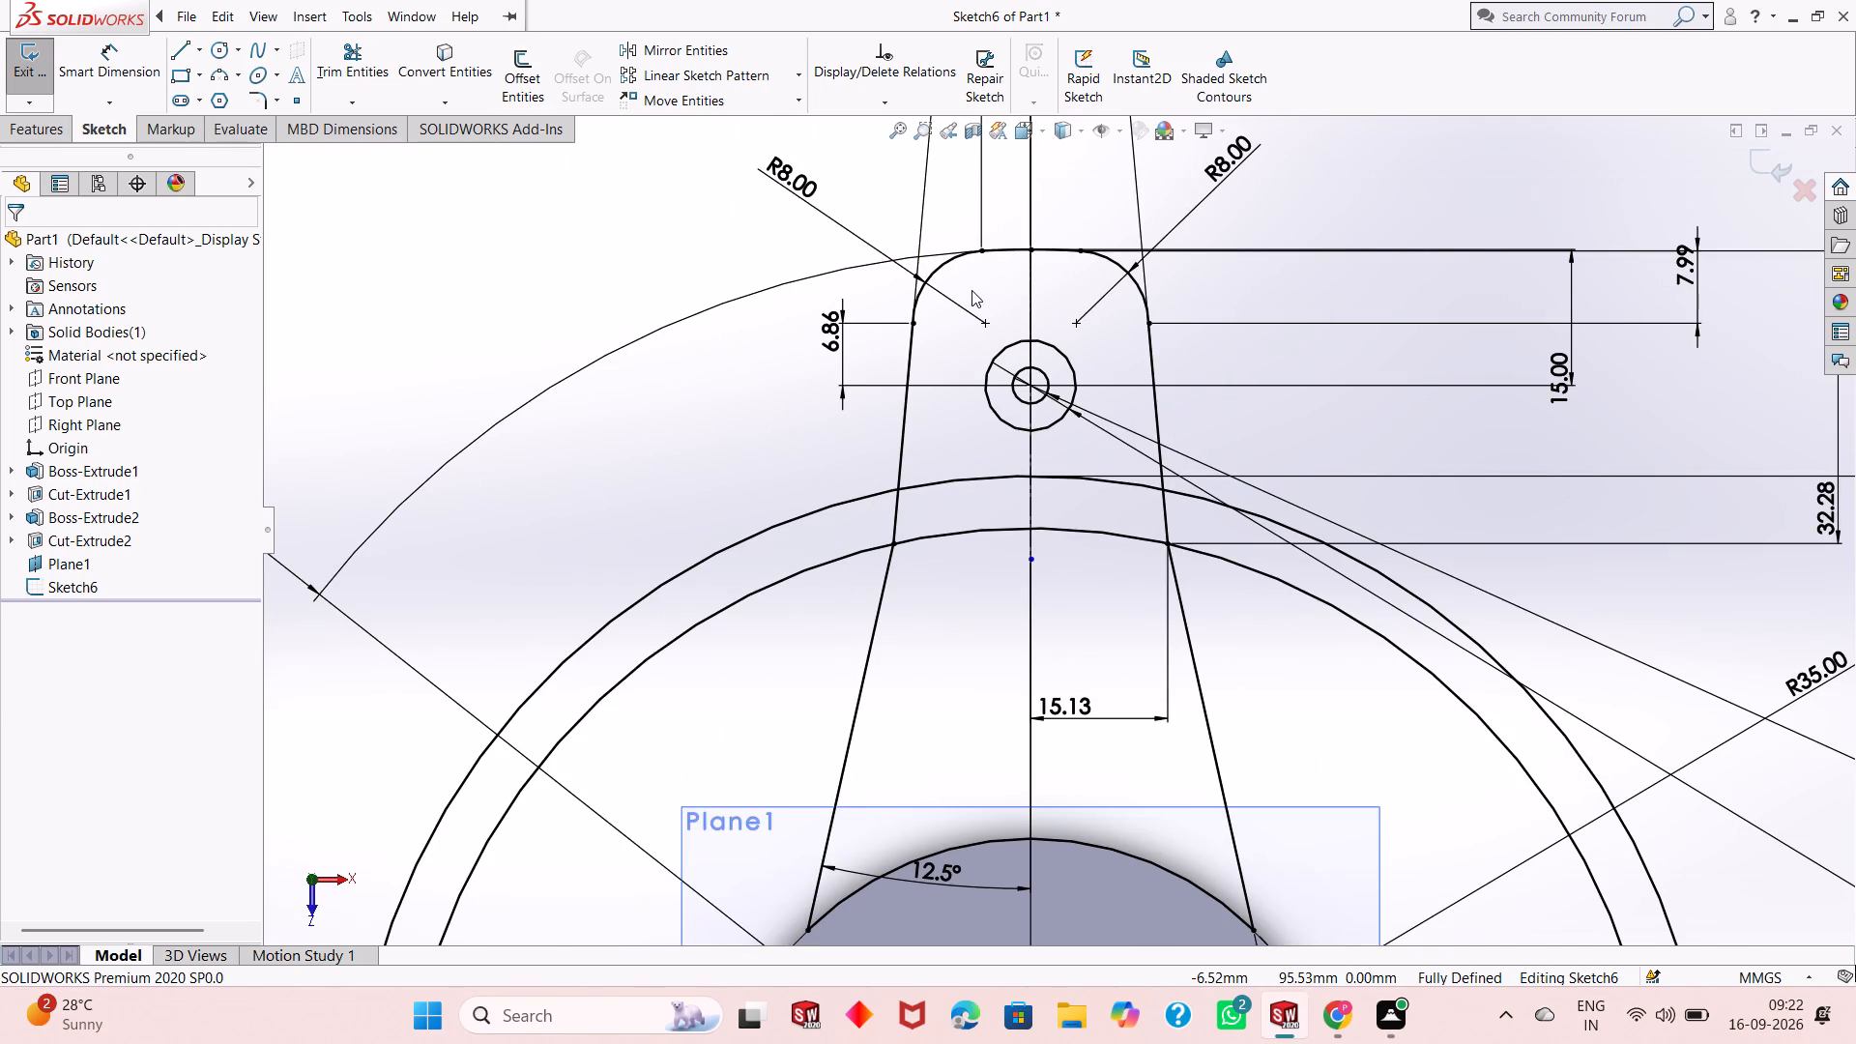
left_click(1011, 250)
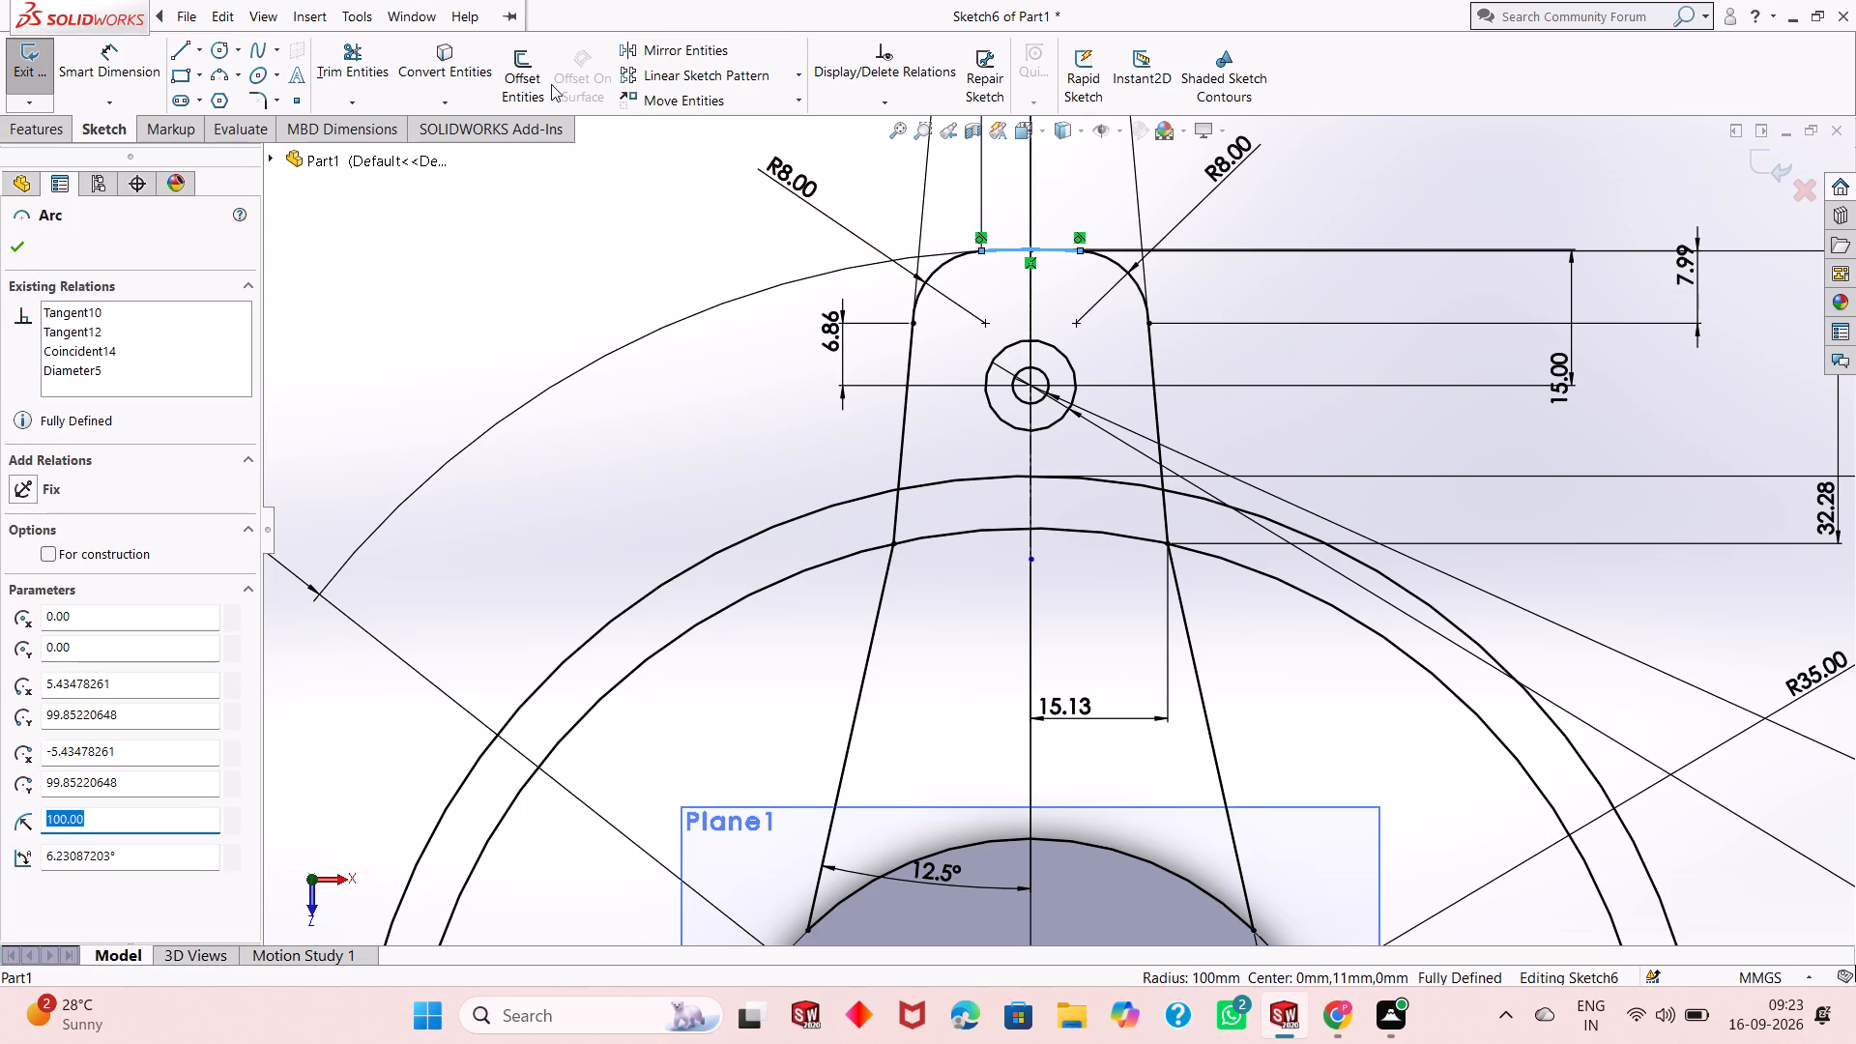
left_click(534, 84)
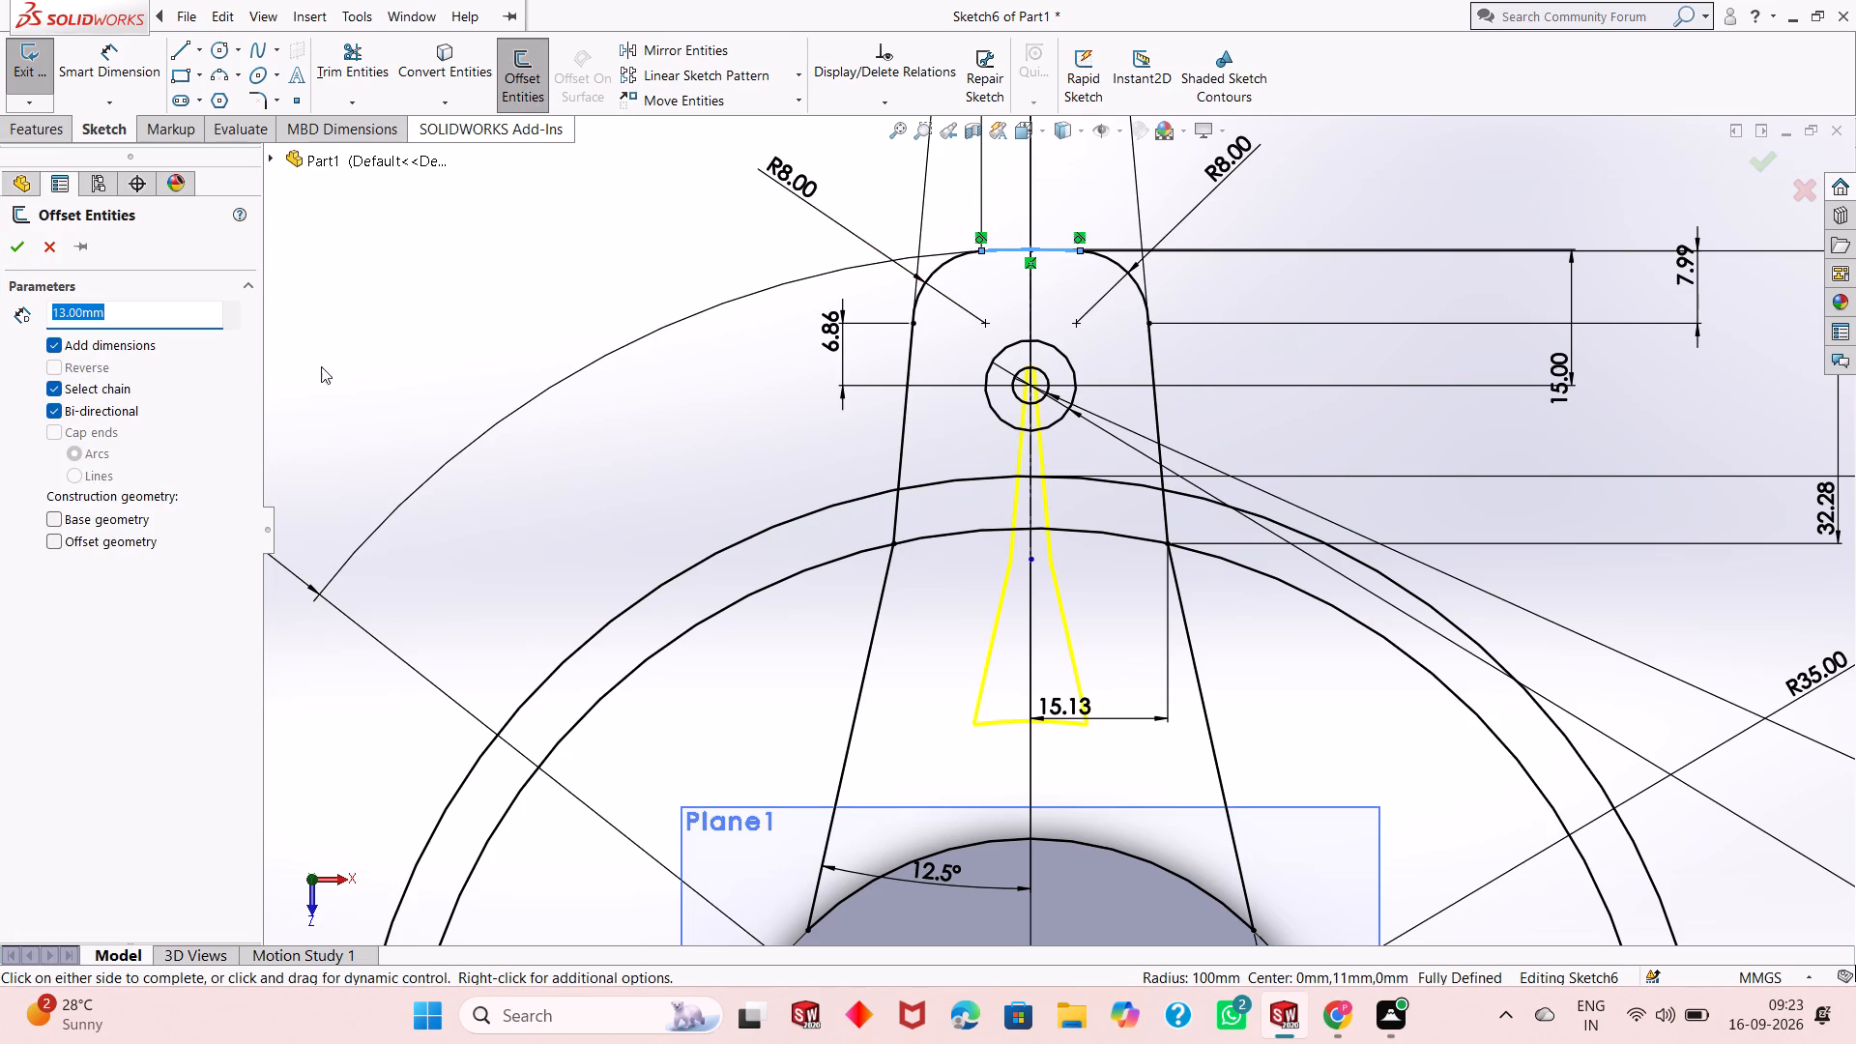
left_click(108, 389)
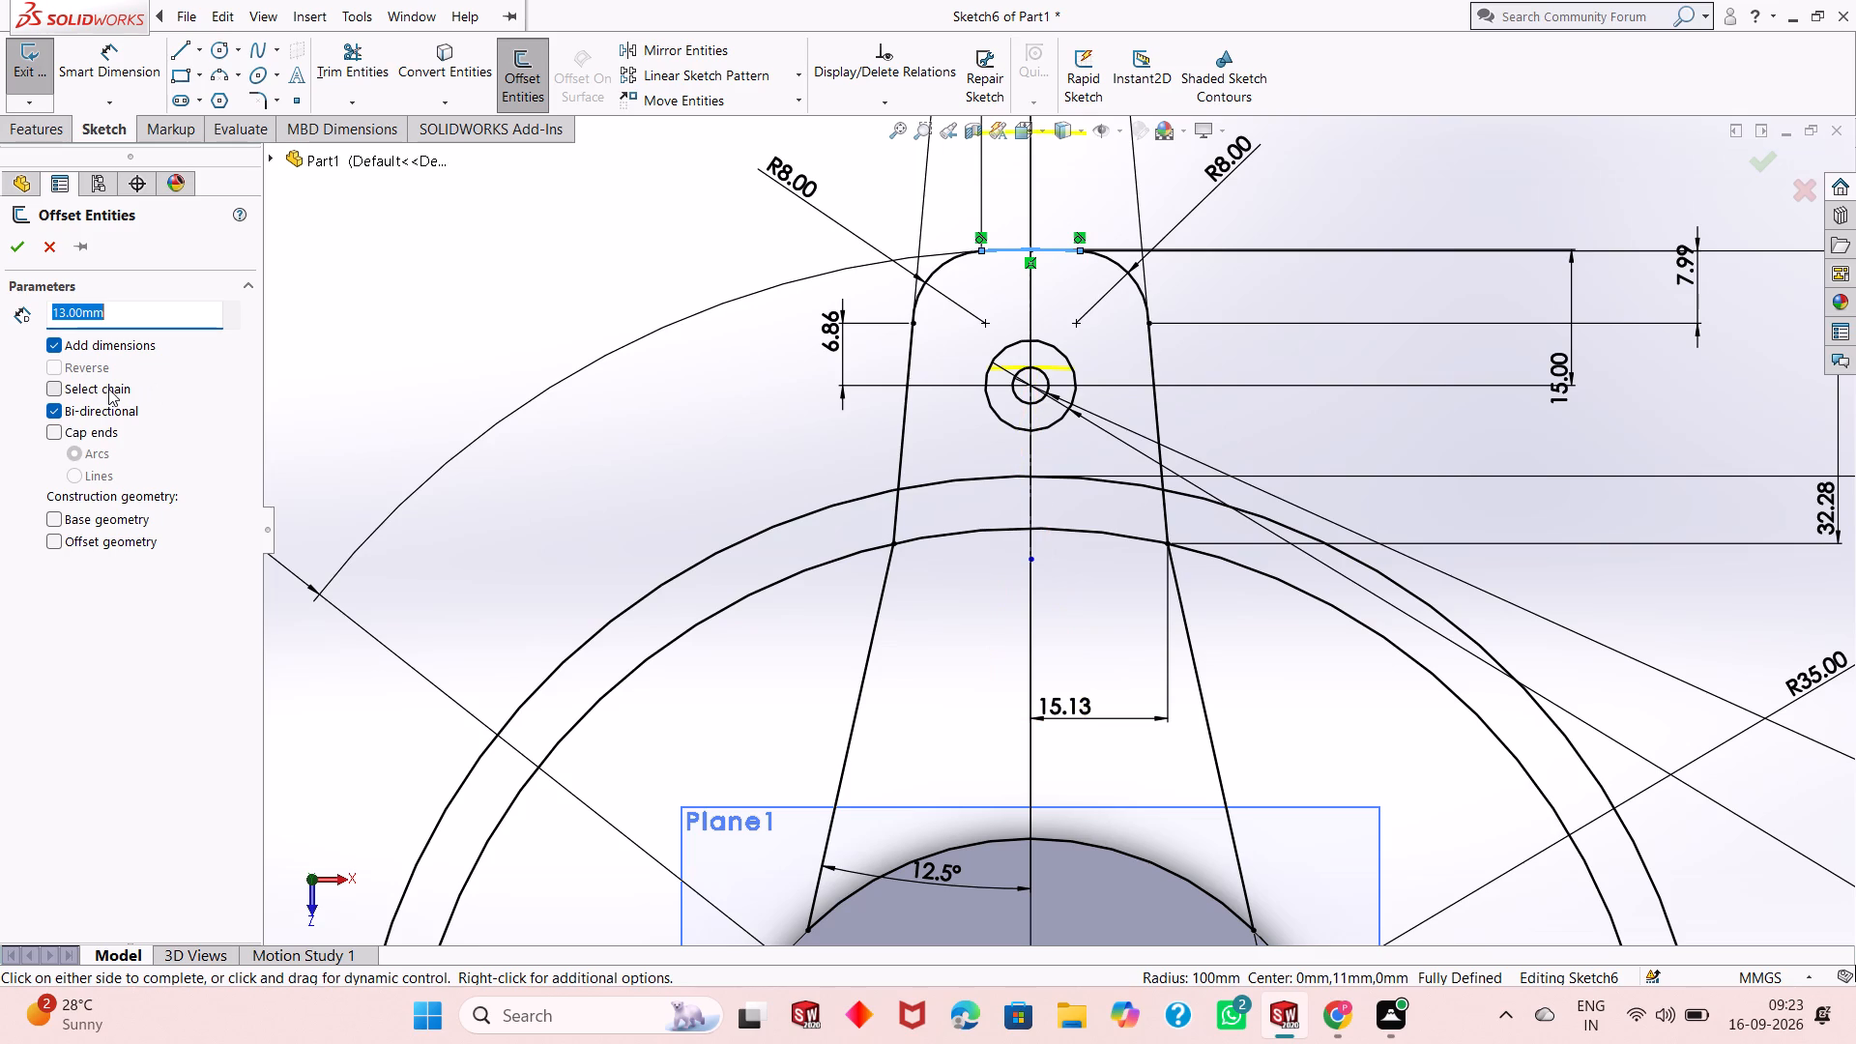
left_click(108, 389)
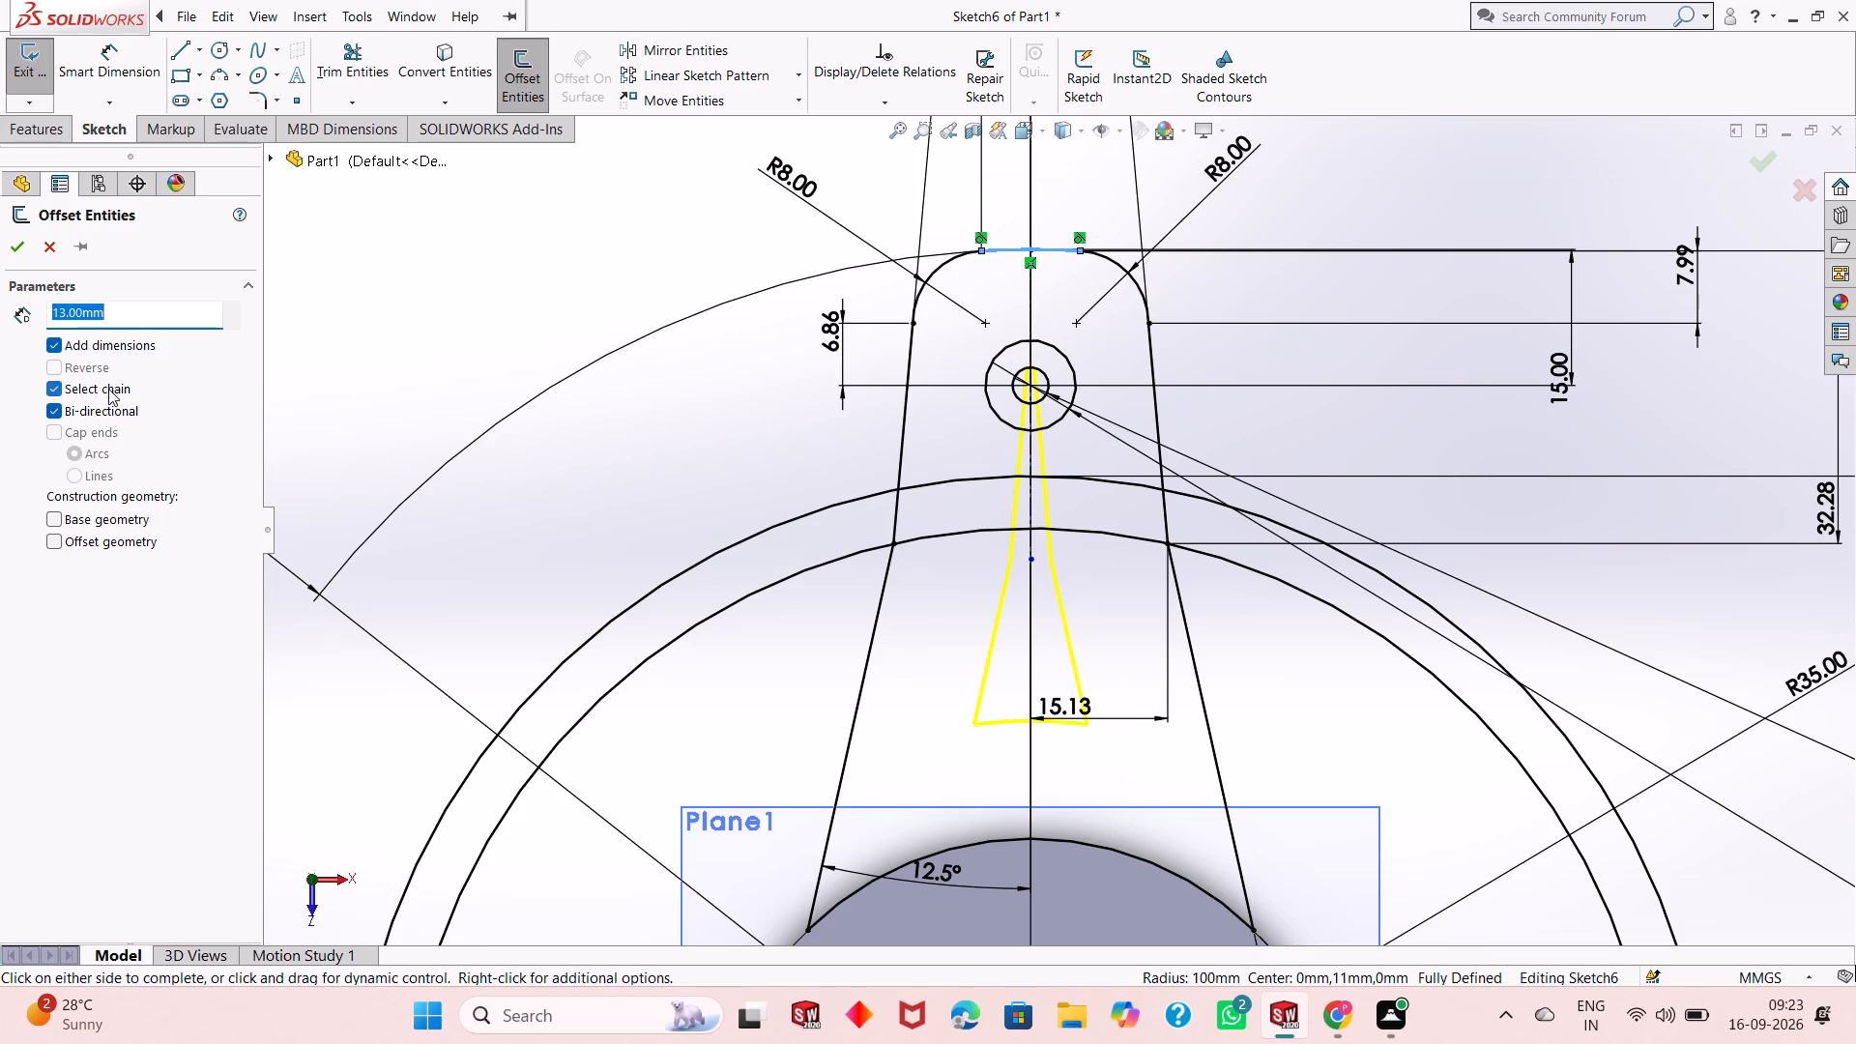
key("2")
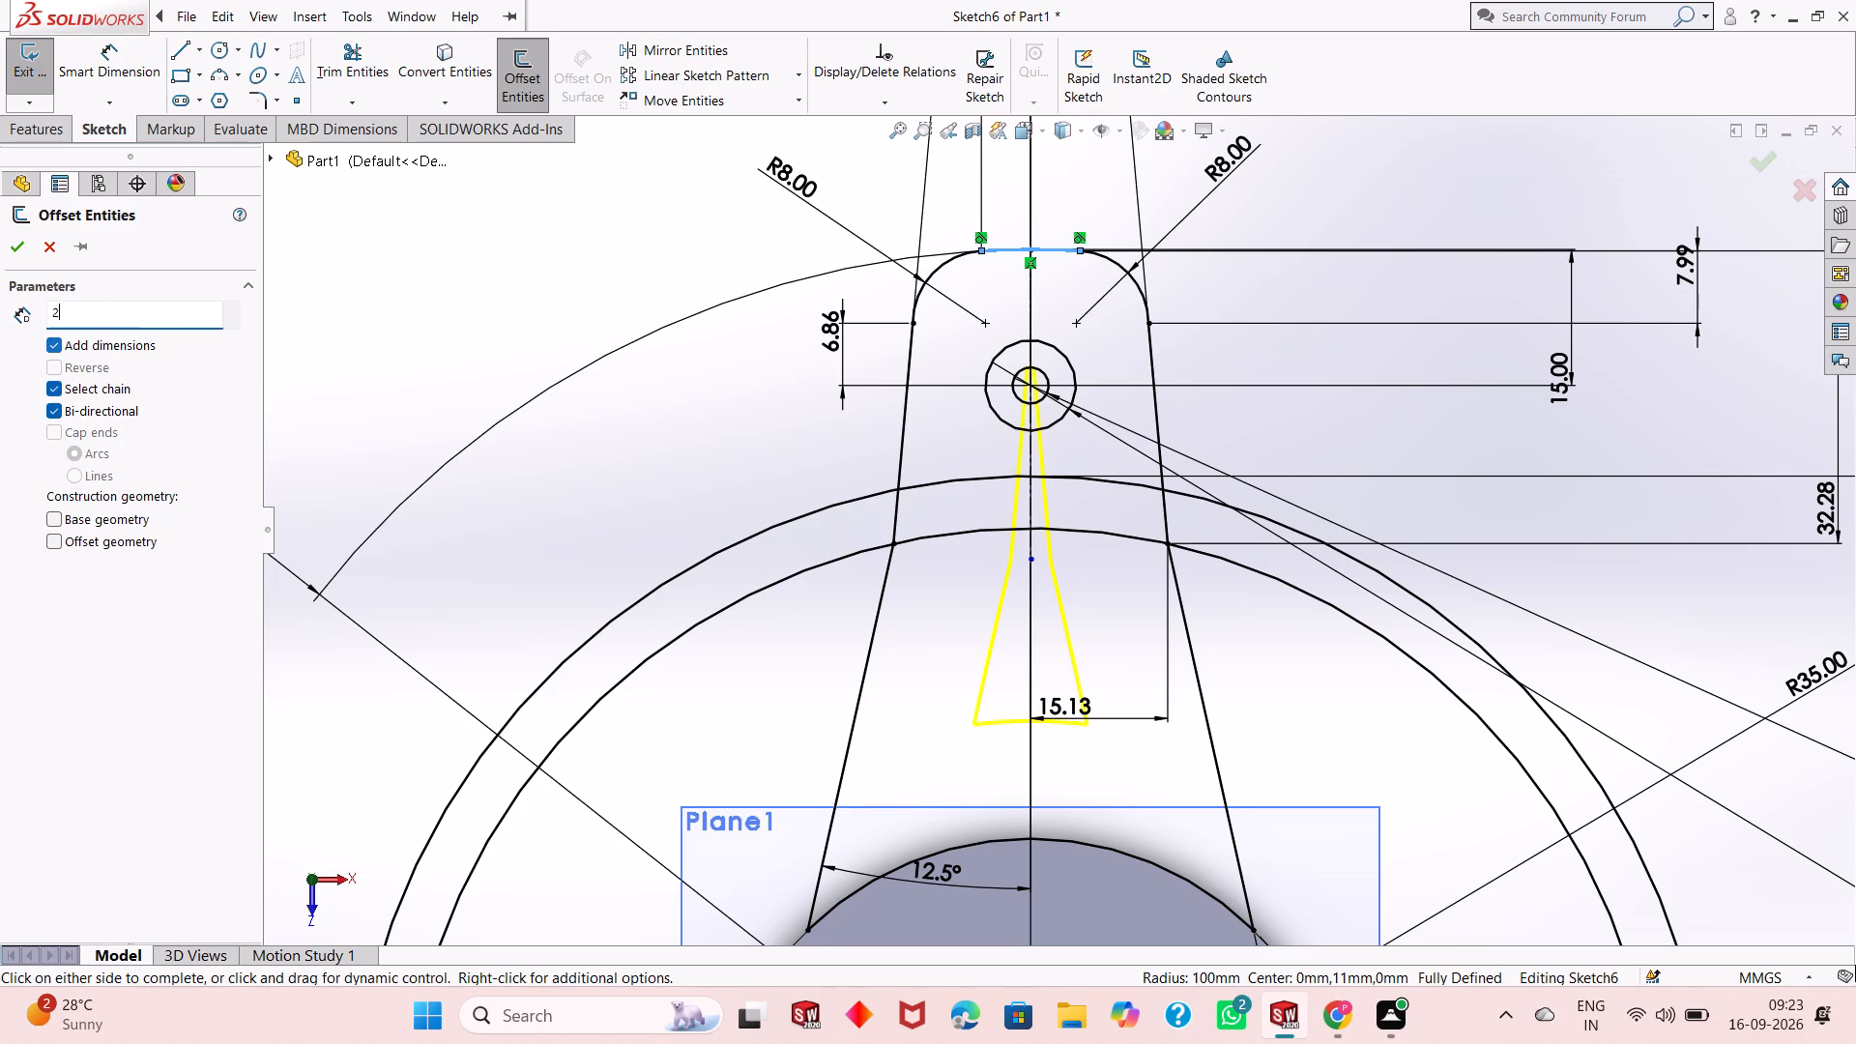
key("Return")
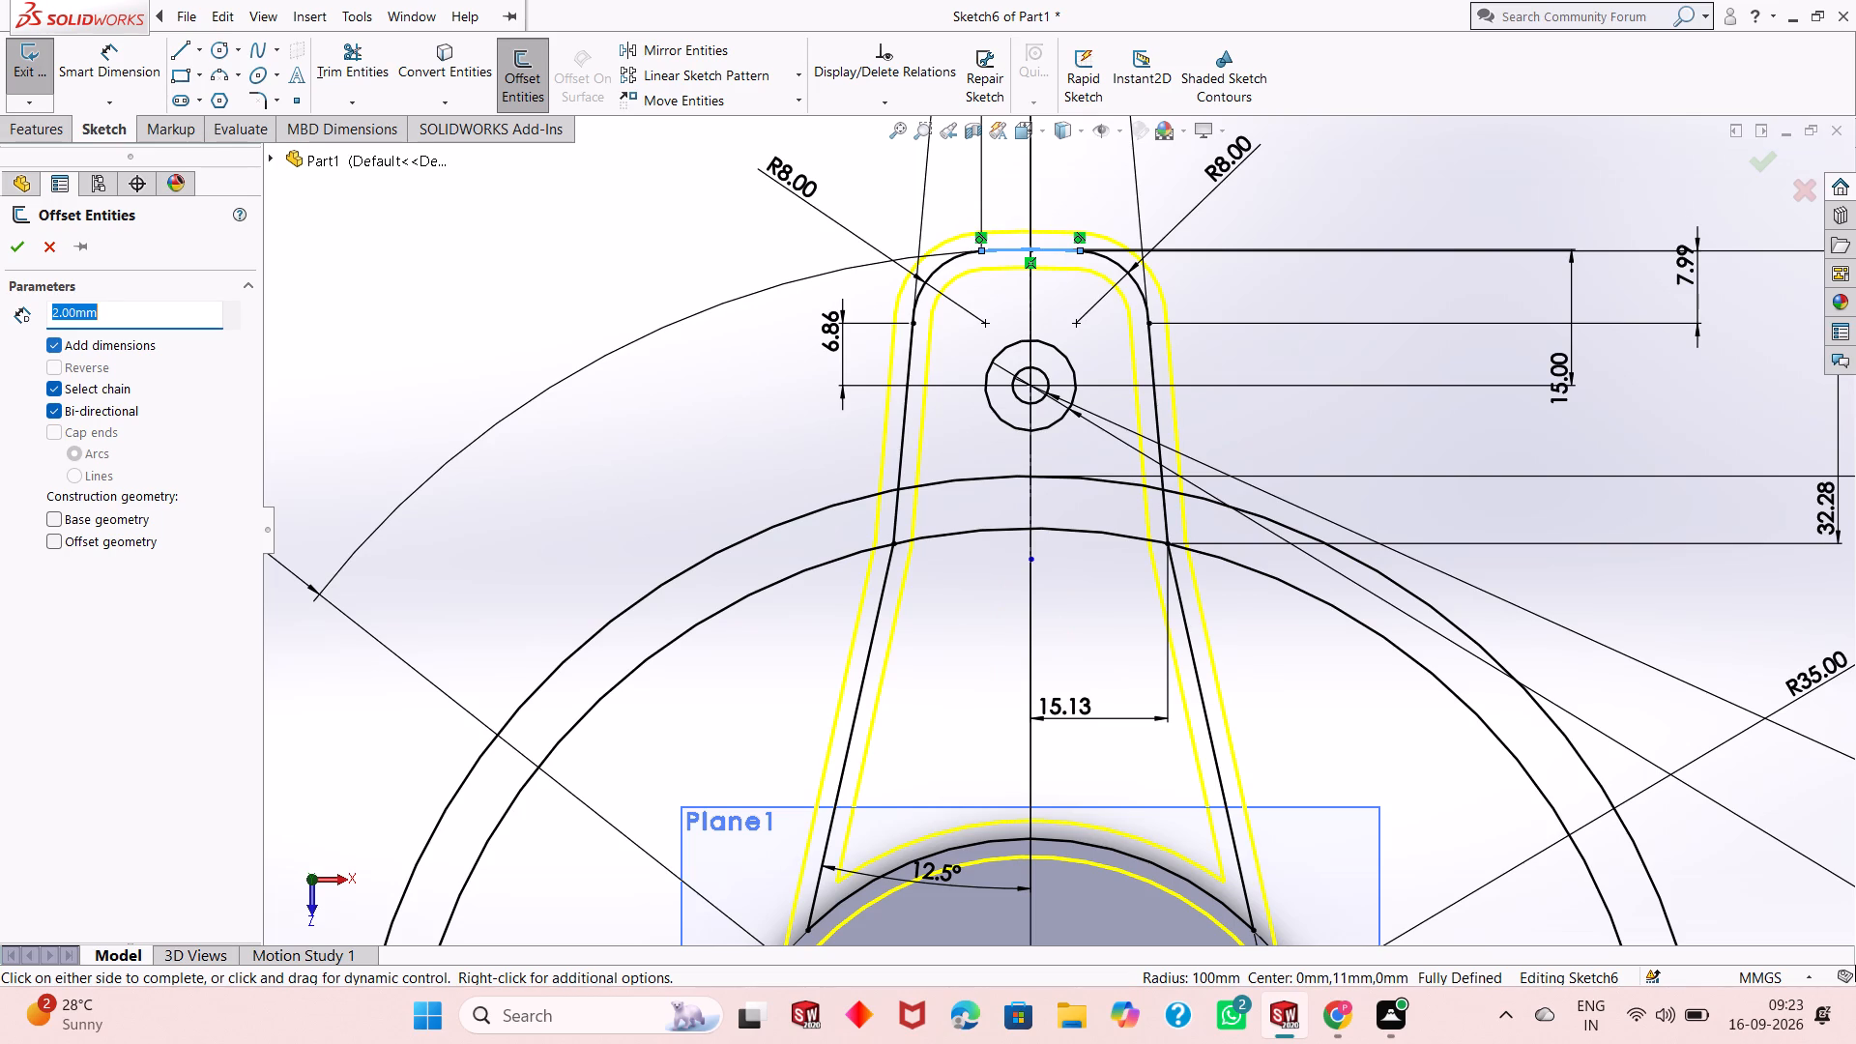
left_click(60, 403)
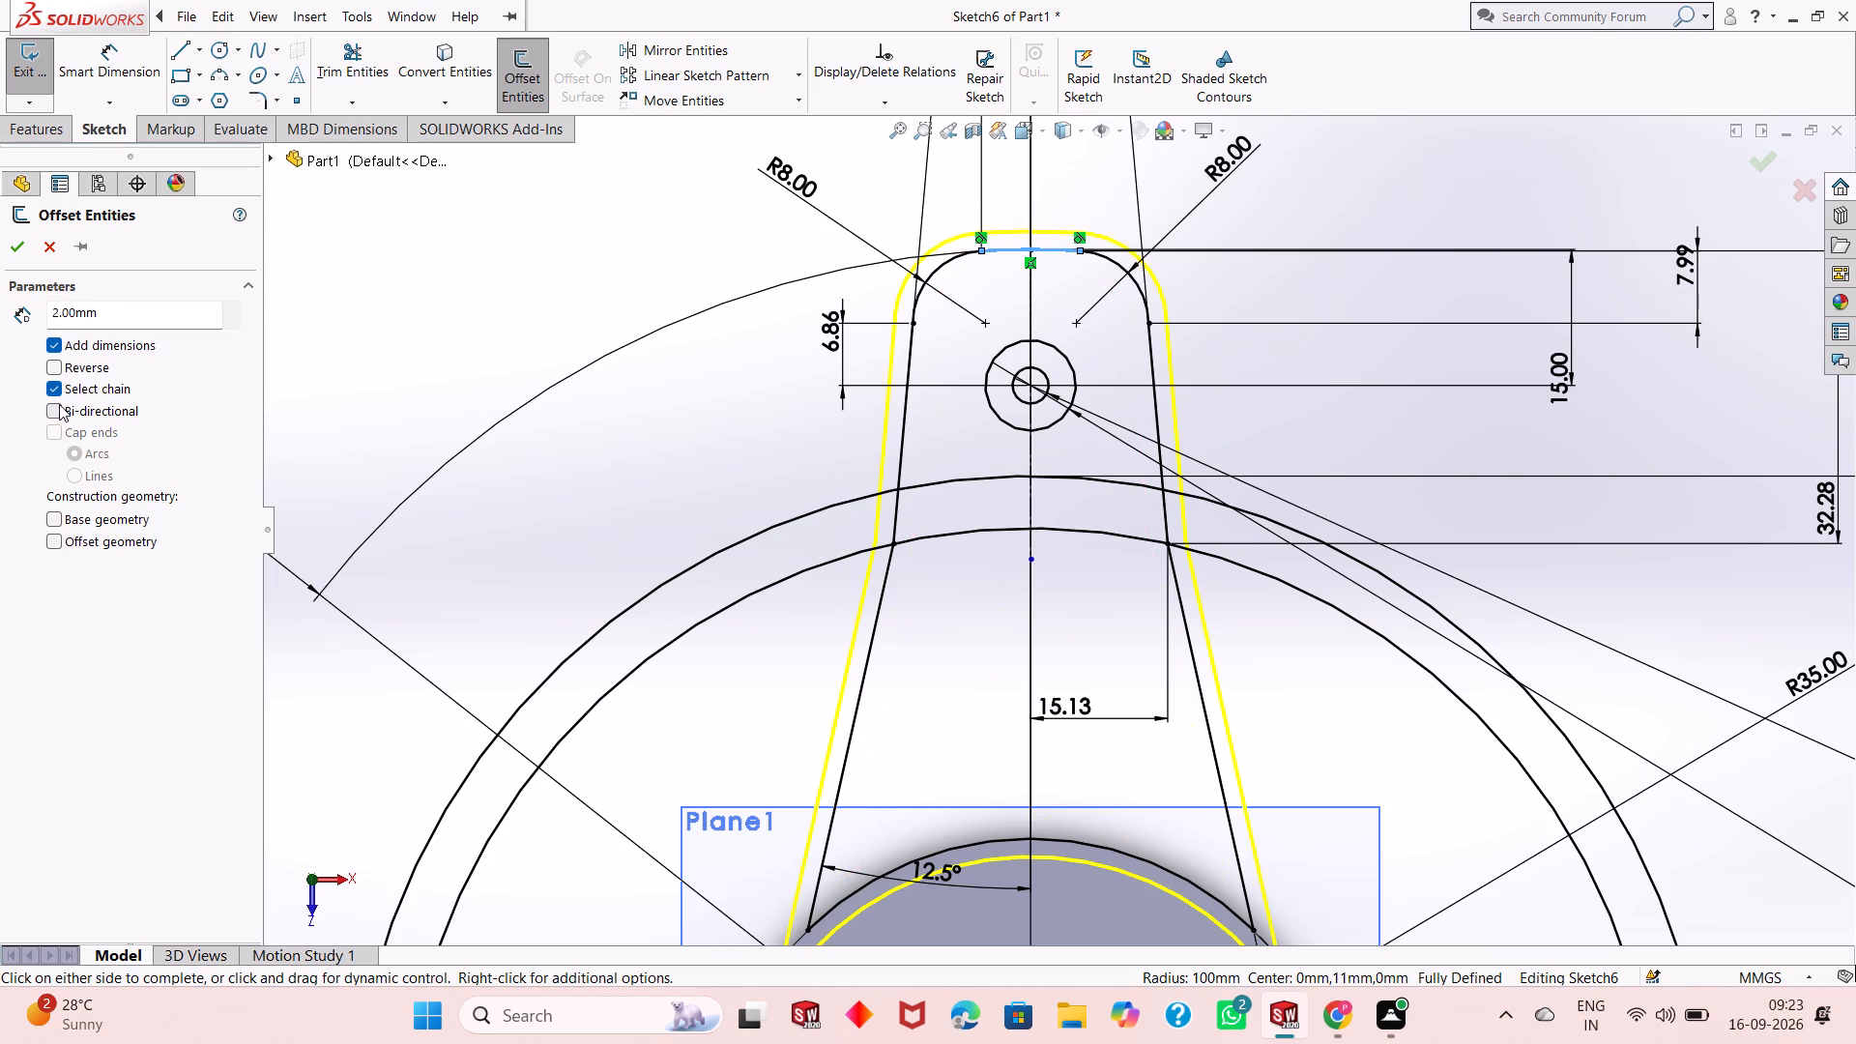
left_click(59, 354)
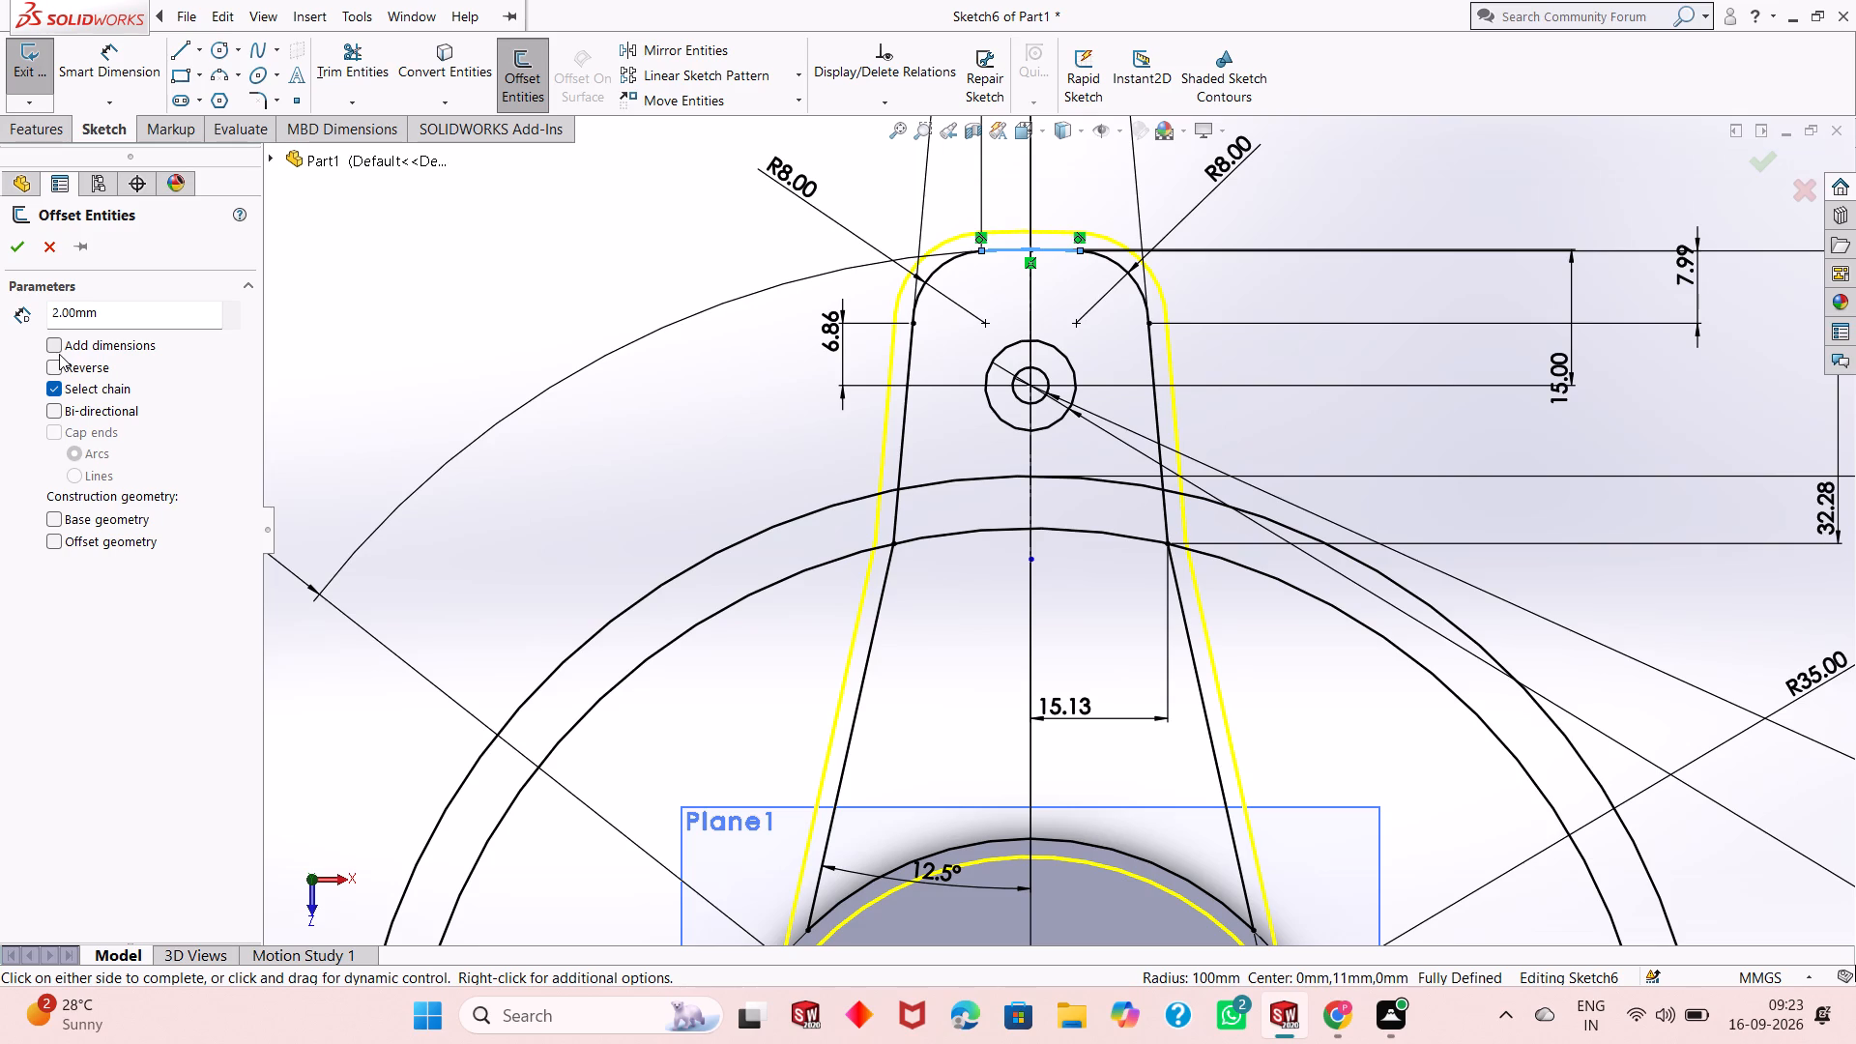
left_click(59, 367)
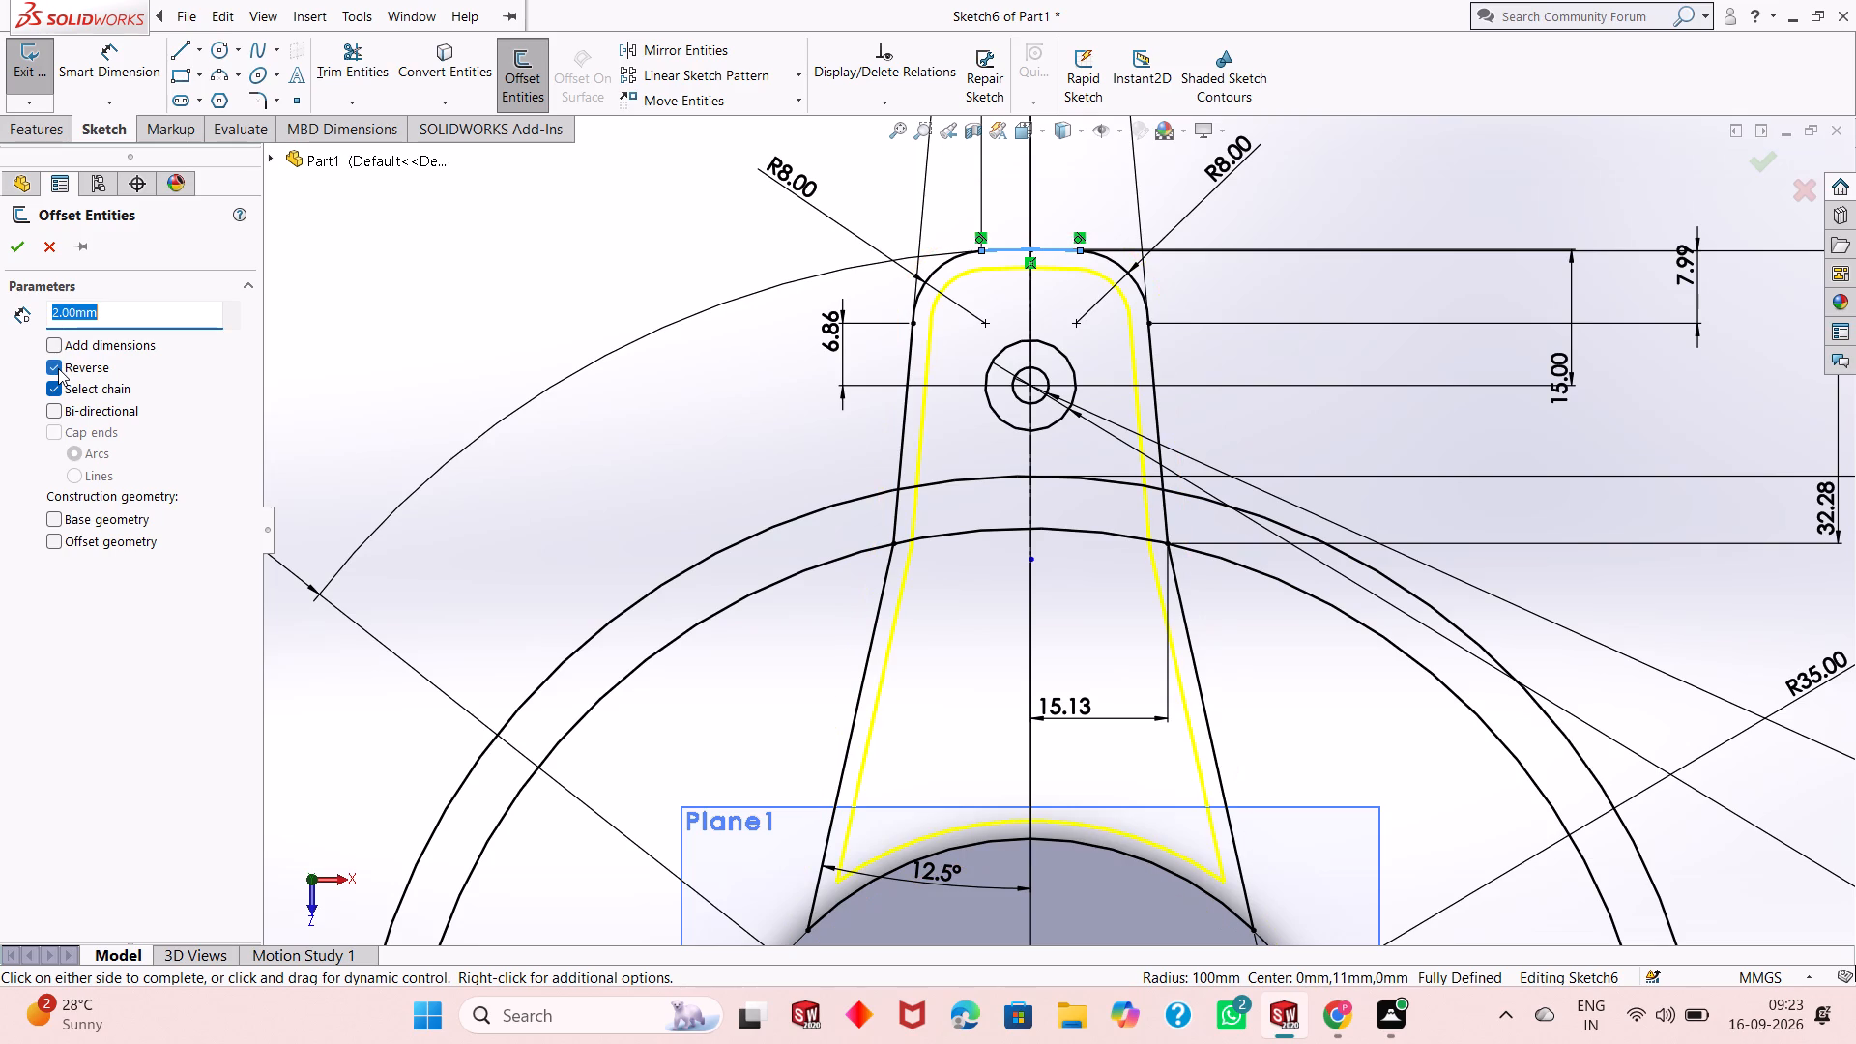
key("1")
key("Return")
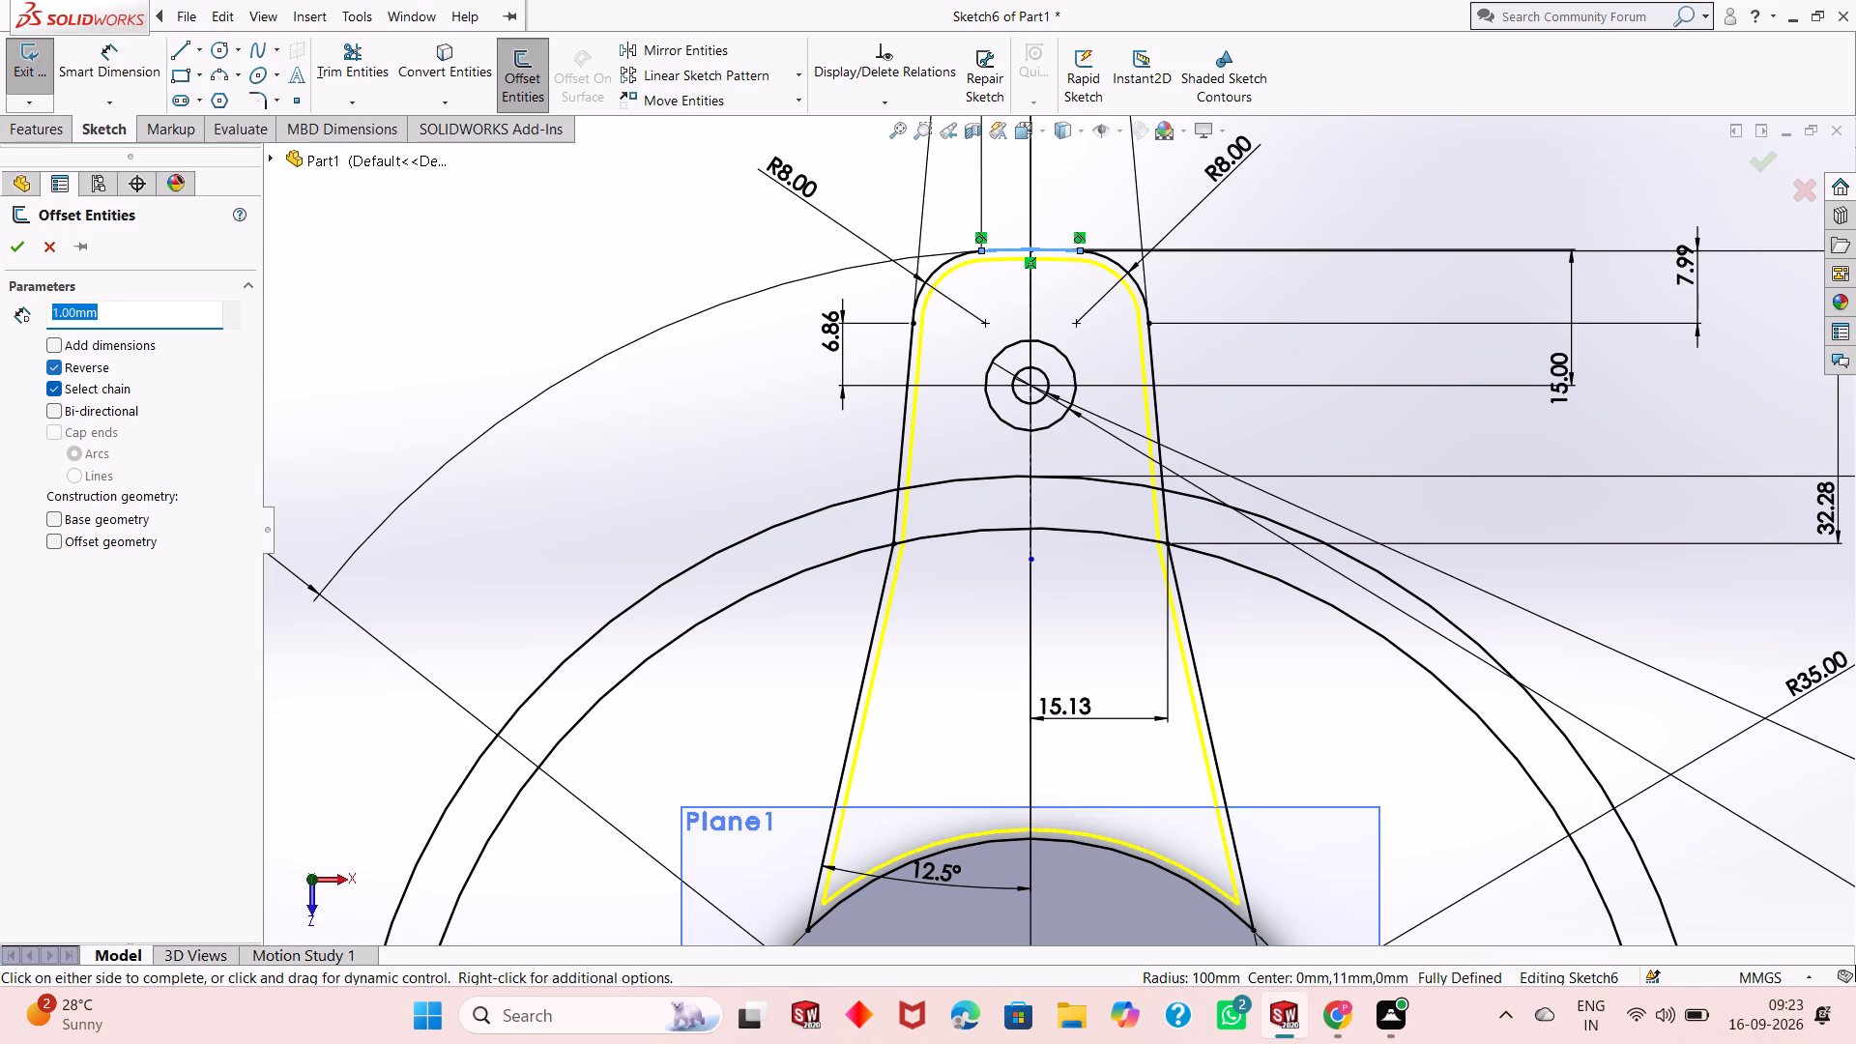
key("2")
key("Return")
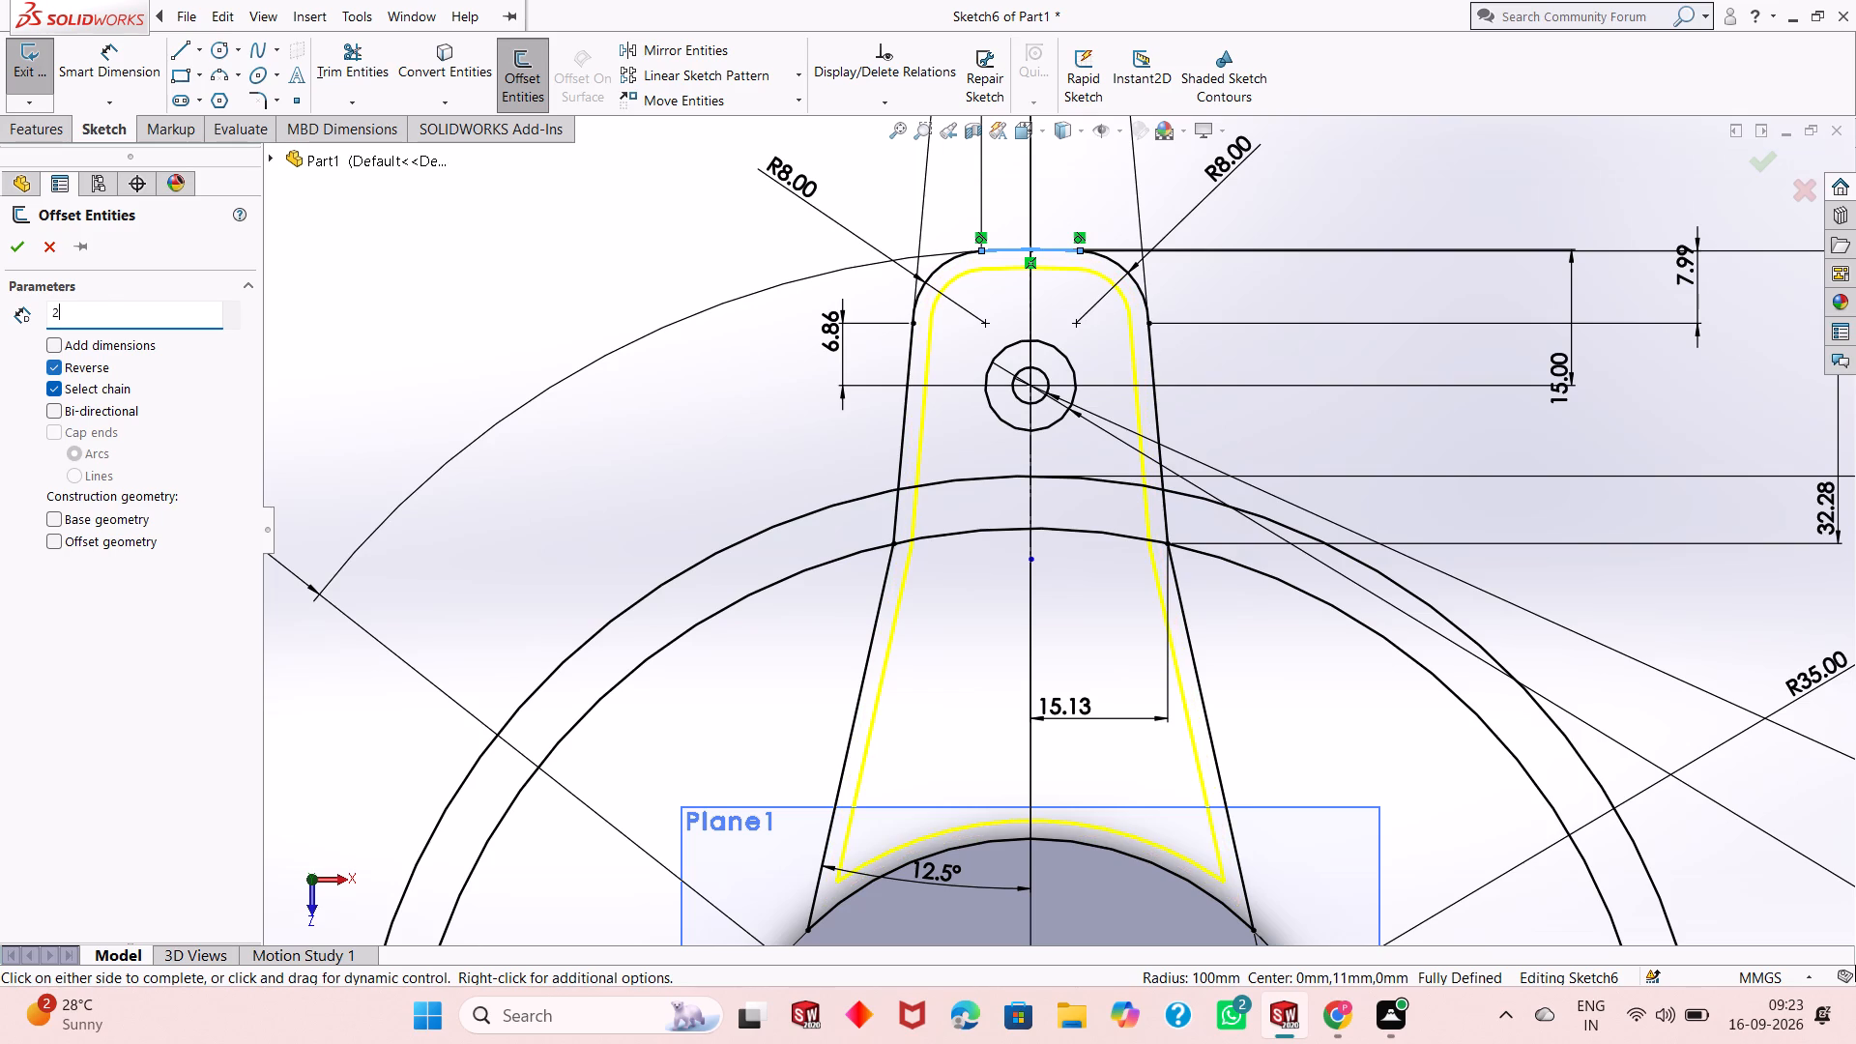
left_click(21, 252)
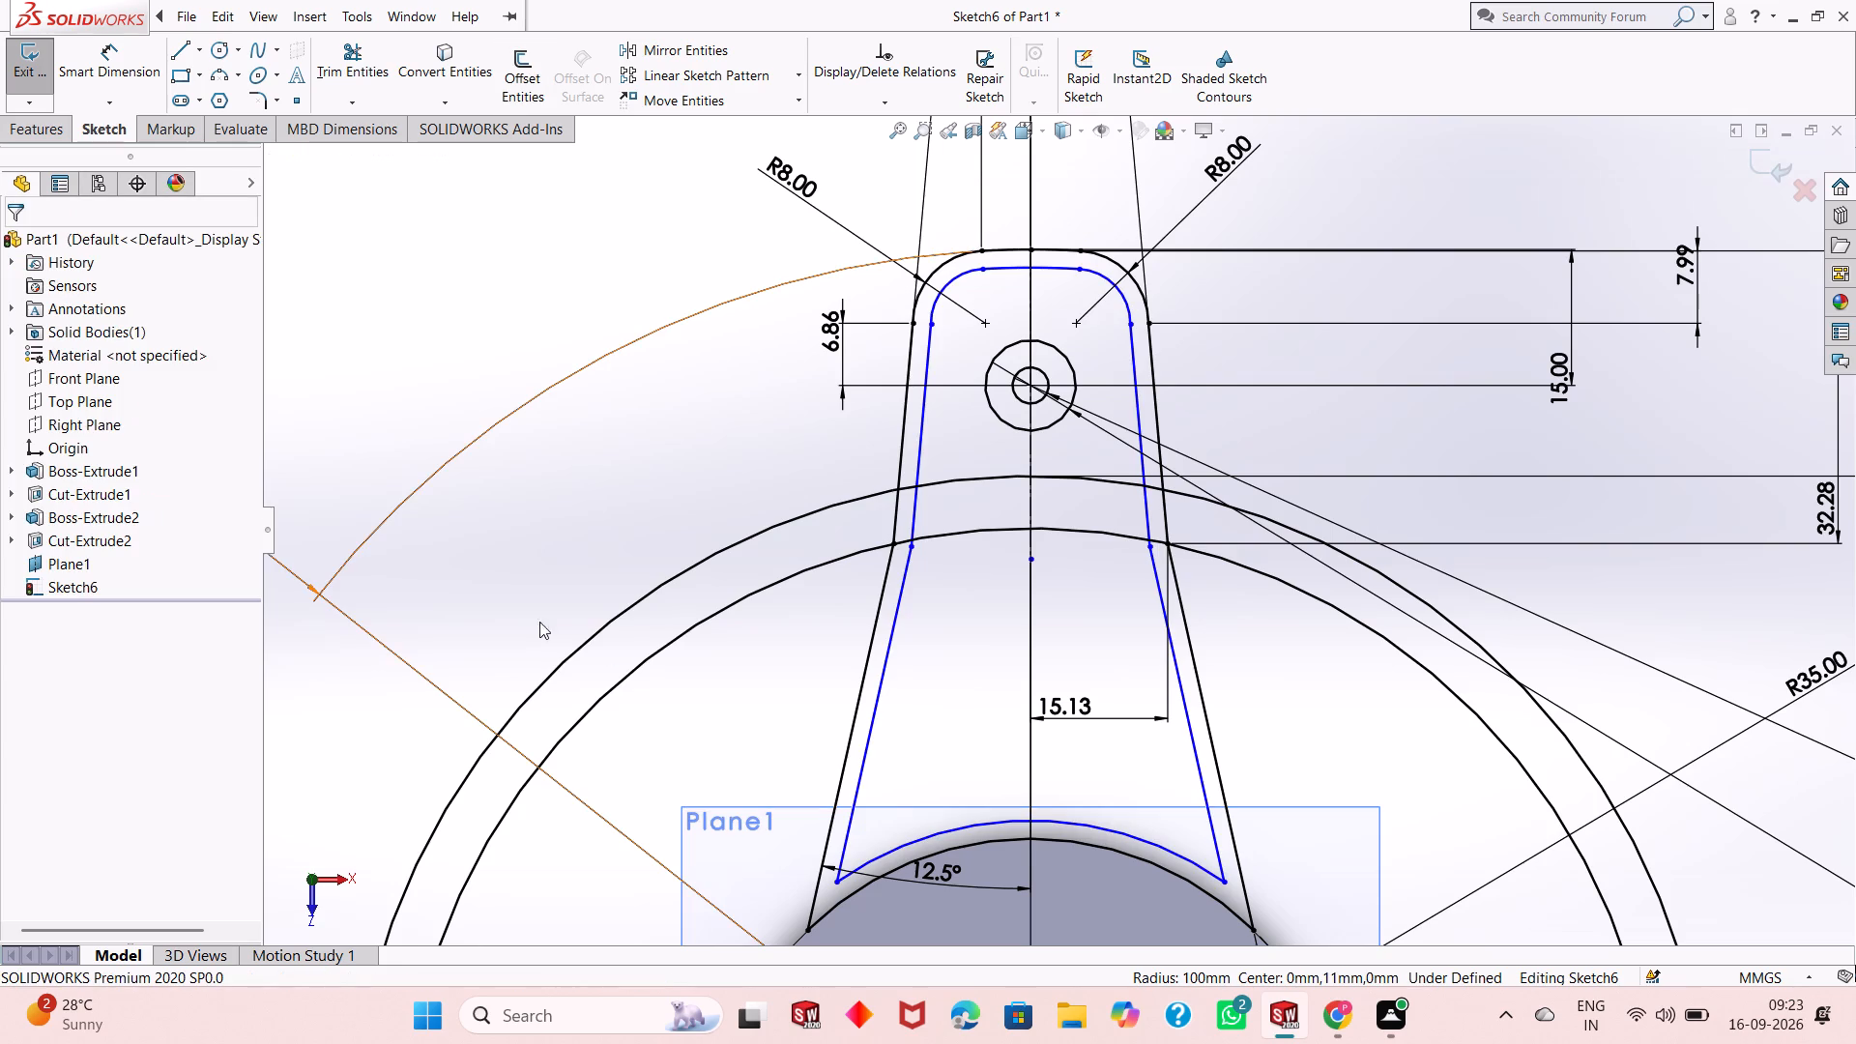
Delete the bottom arc of the inner offset outline, just above the hub edge.
scroll(1006, 847, "down", 2)
scroll(979, 847, "up", 3)
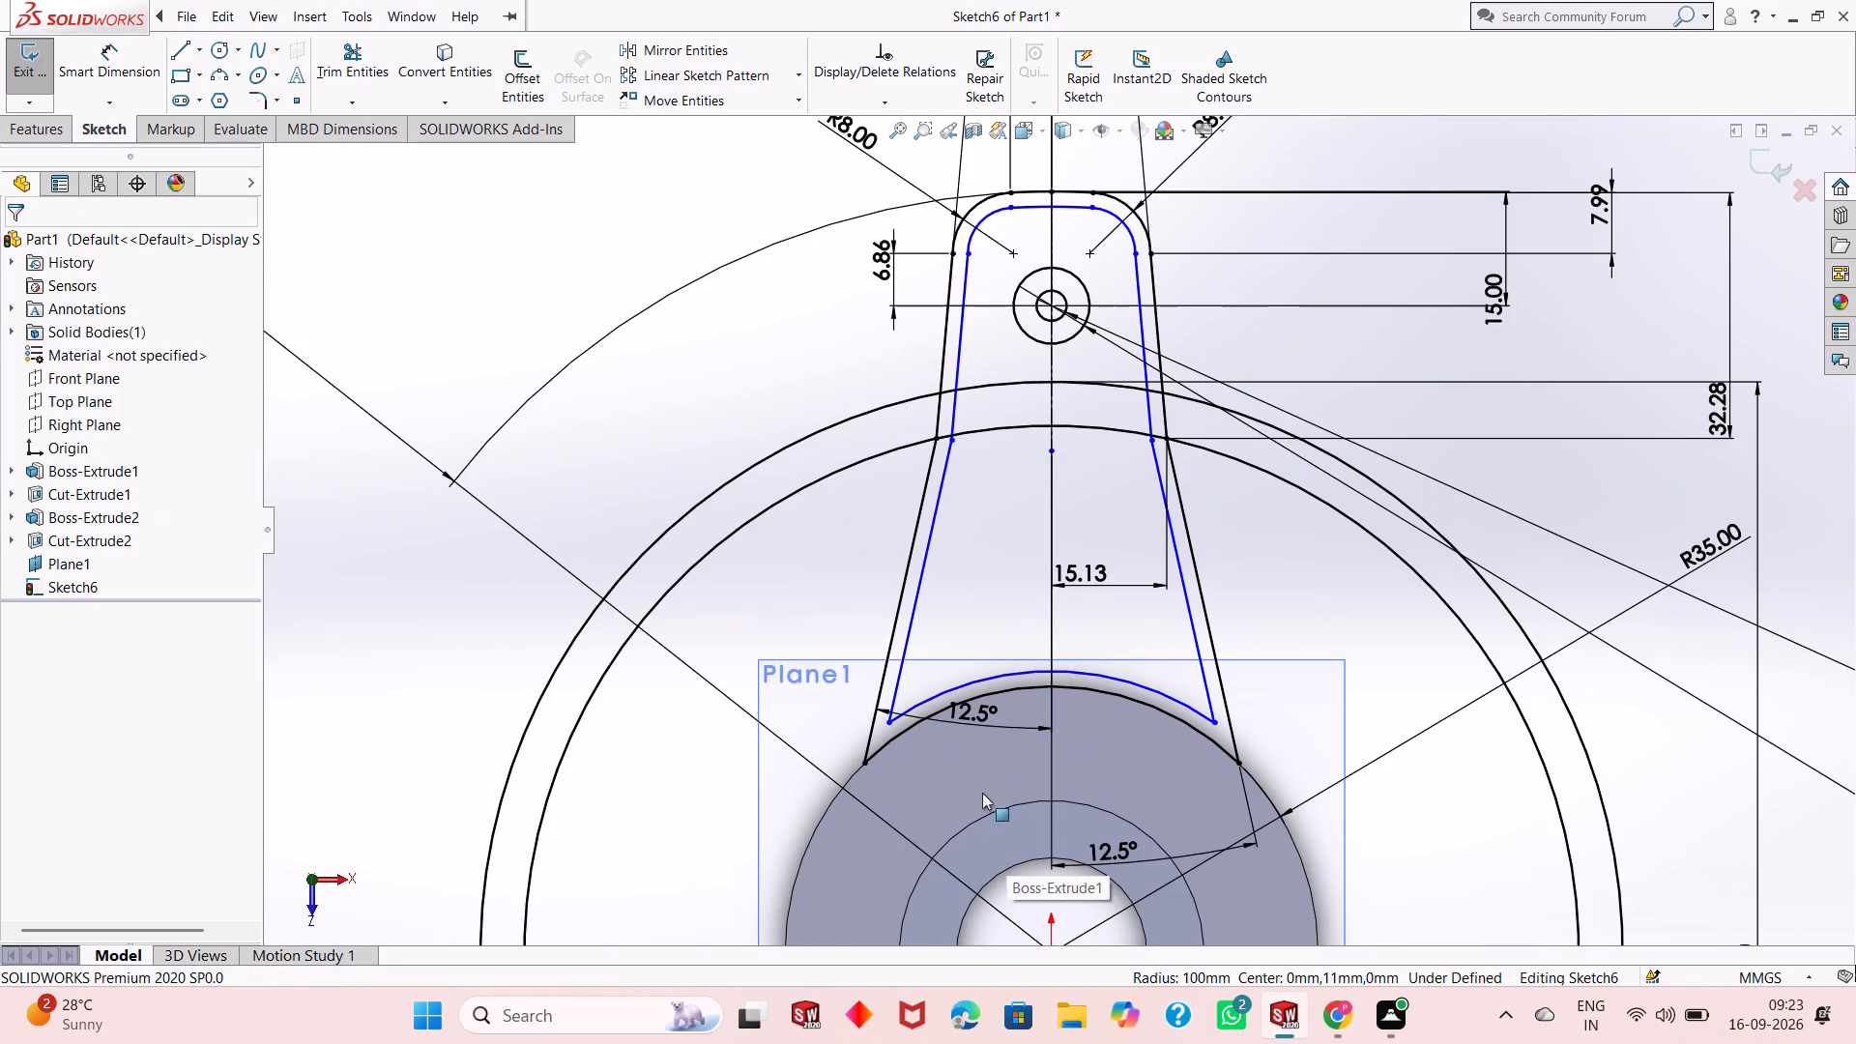
left_click(1011, 669)
key("Delete")
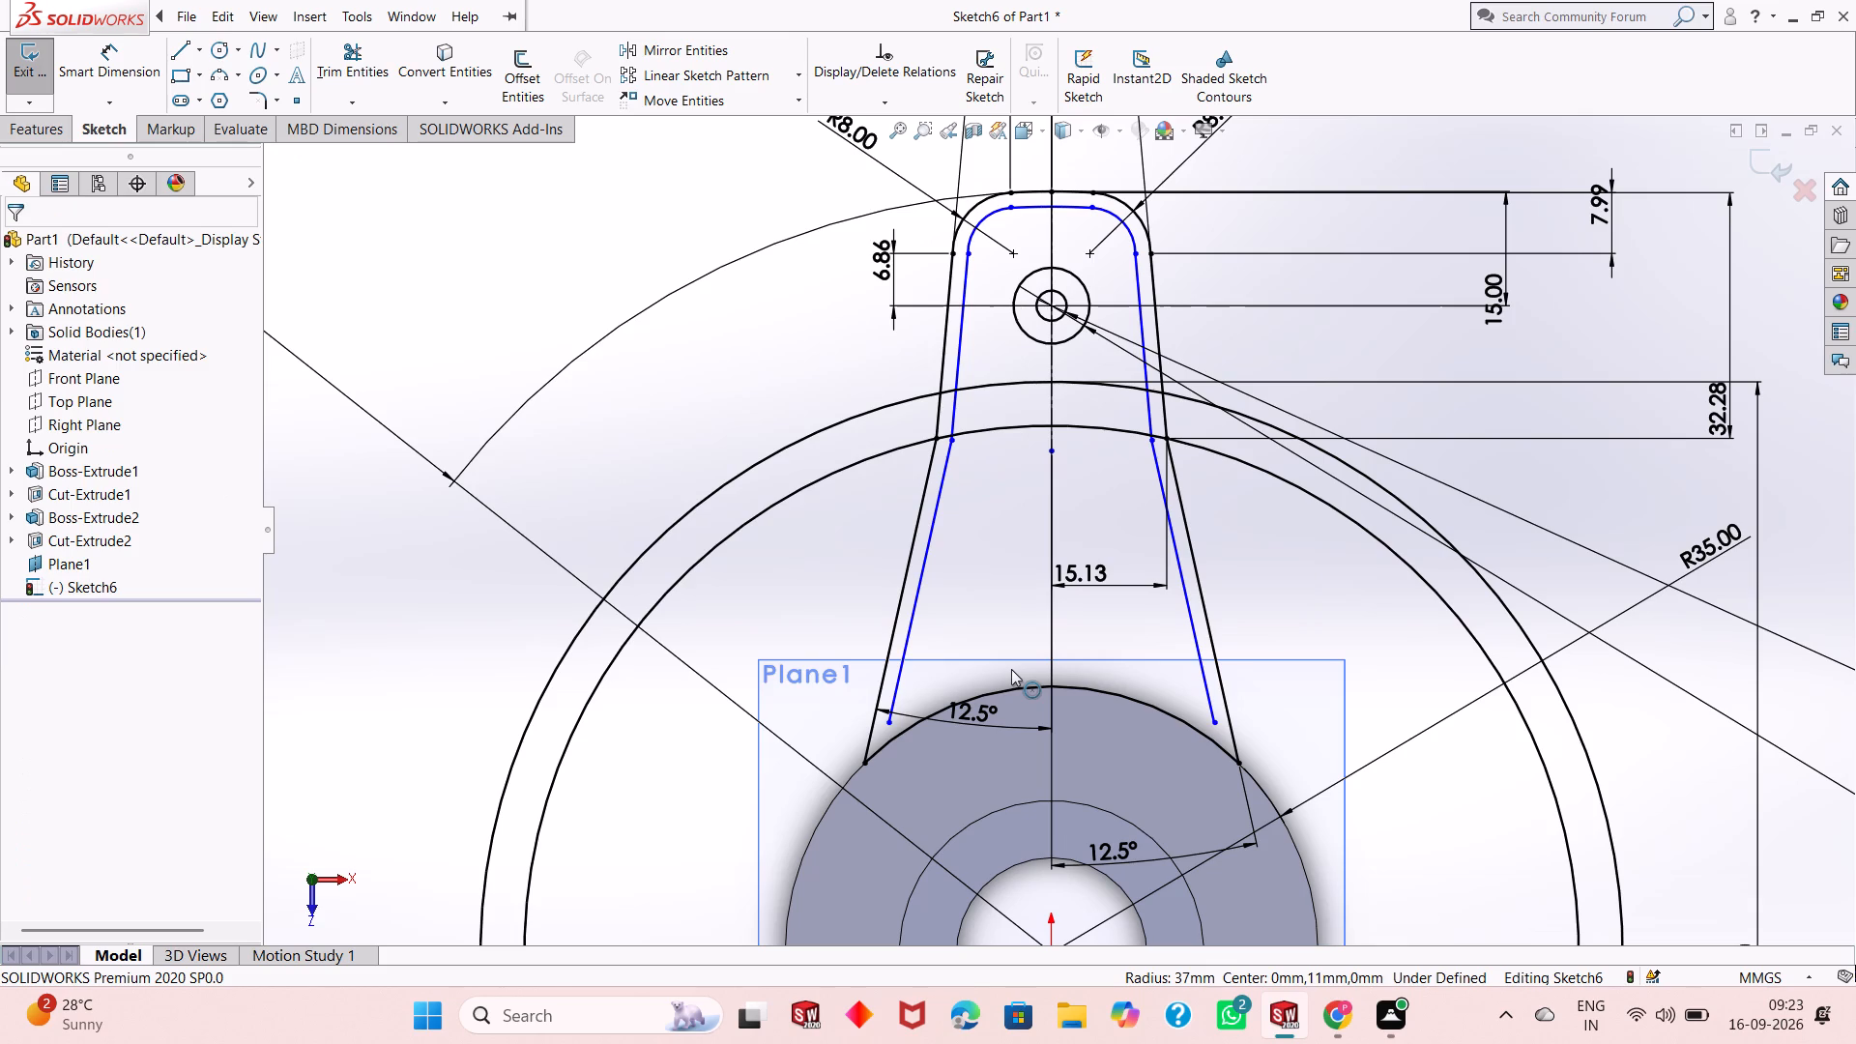
Examine where the inner offset outline bends near the inner large circle and where its lower ends stop above the hub.
scroll(1003, 497, "down", 3)
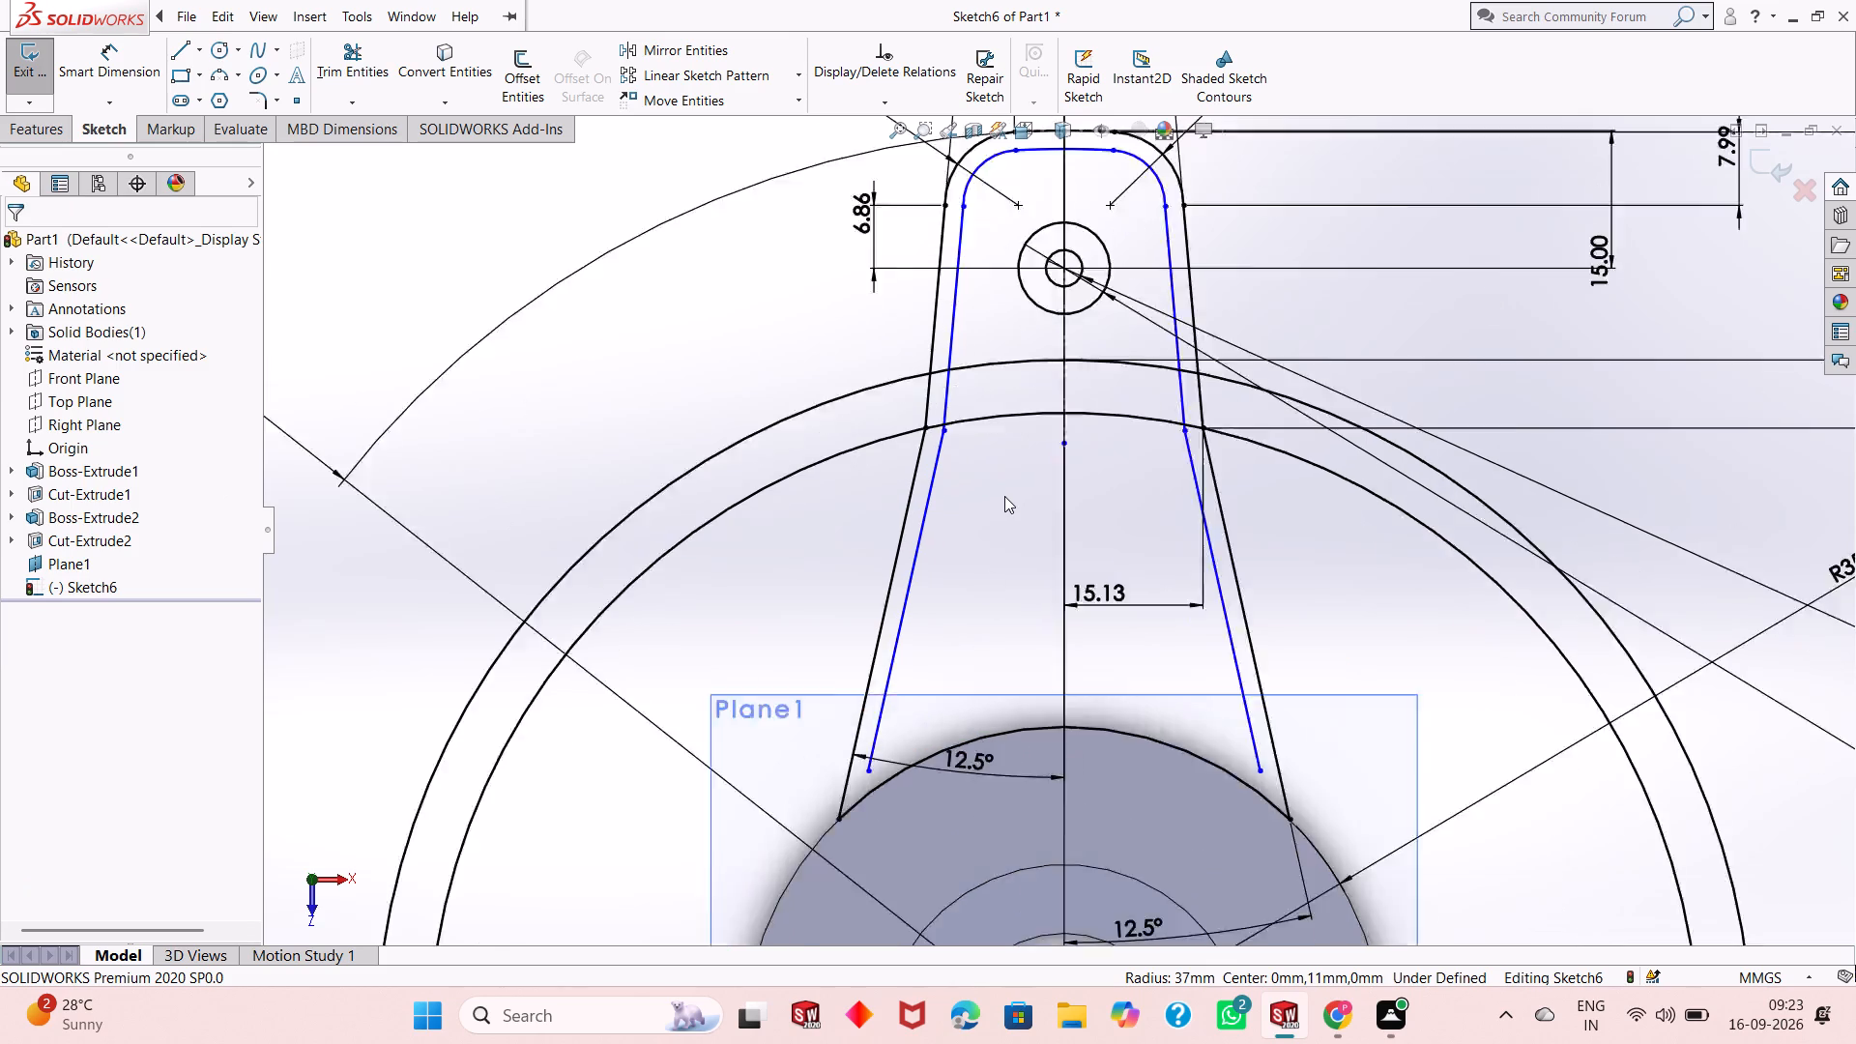
scroll(1004, 496, "down", 2)
scroll(1005, 391, "down", 4)
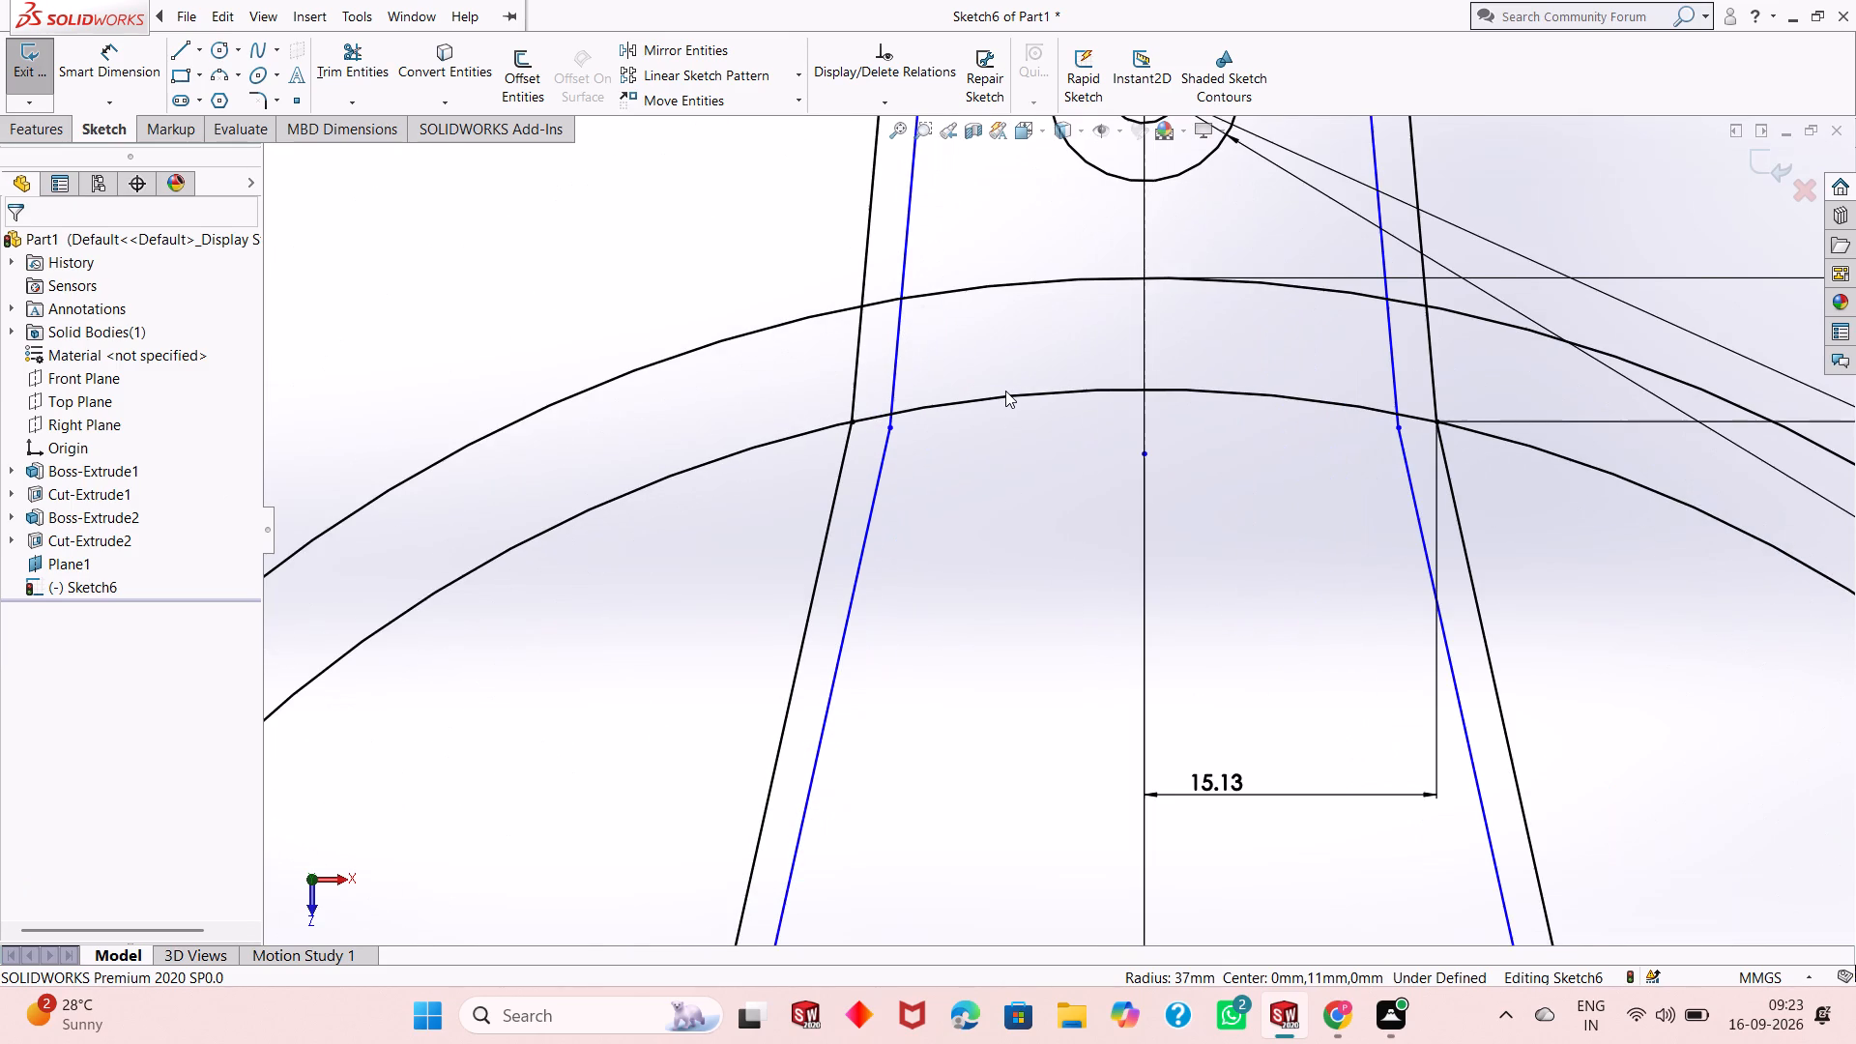
scroll(1005, 391, "down", 1)
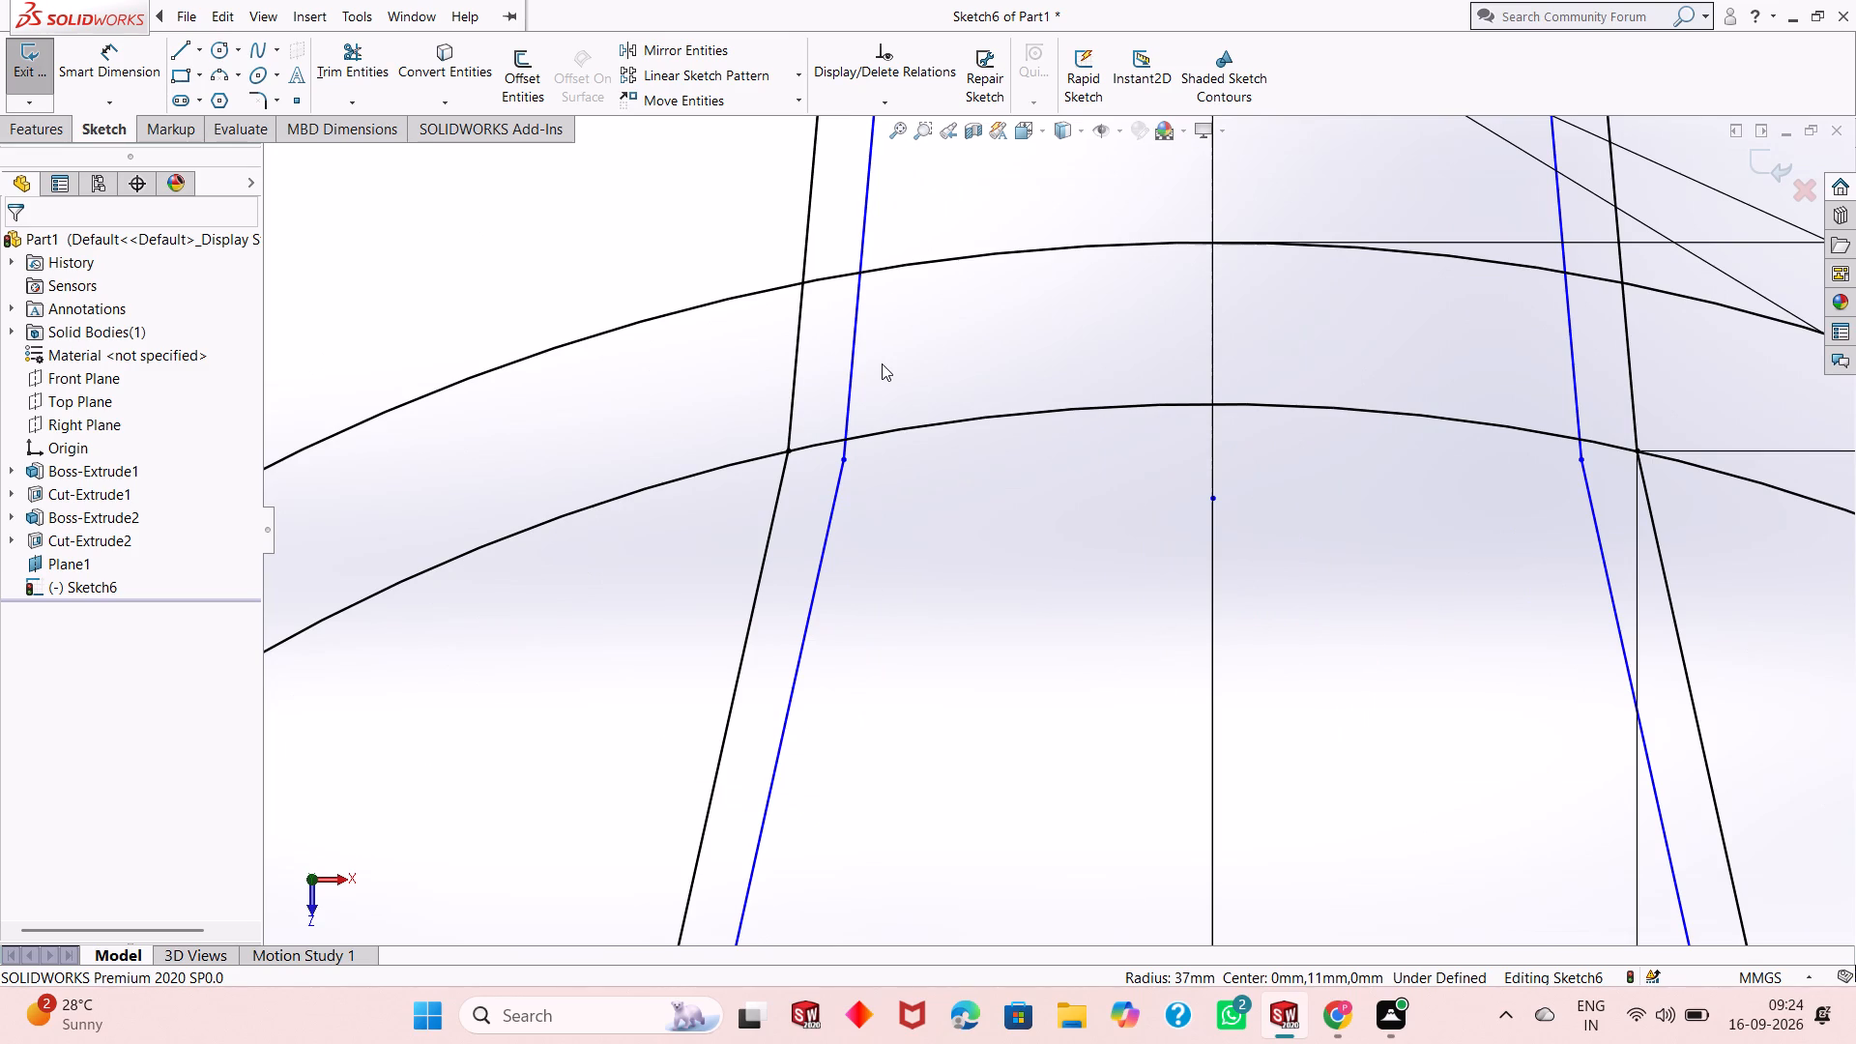
scroll(854, 475, "down", 2)
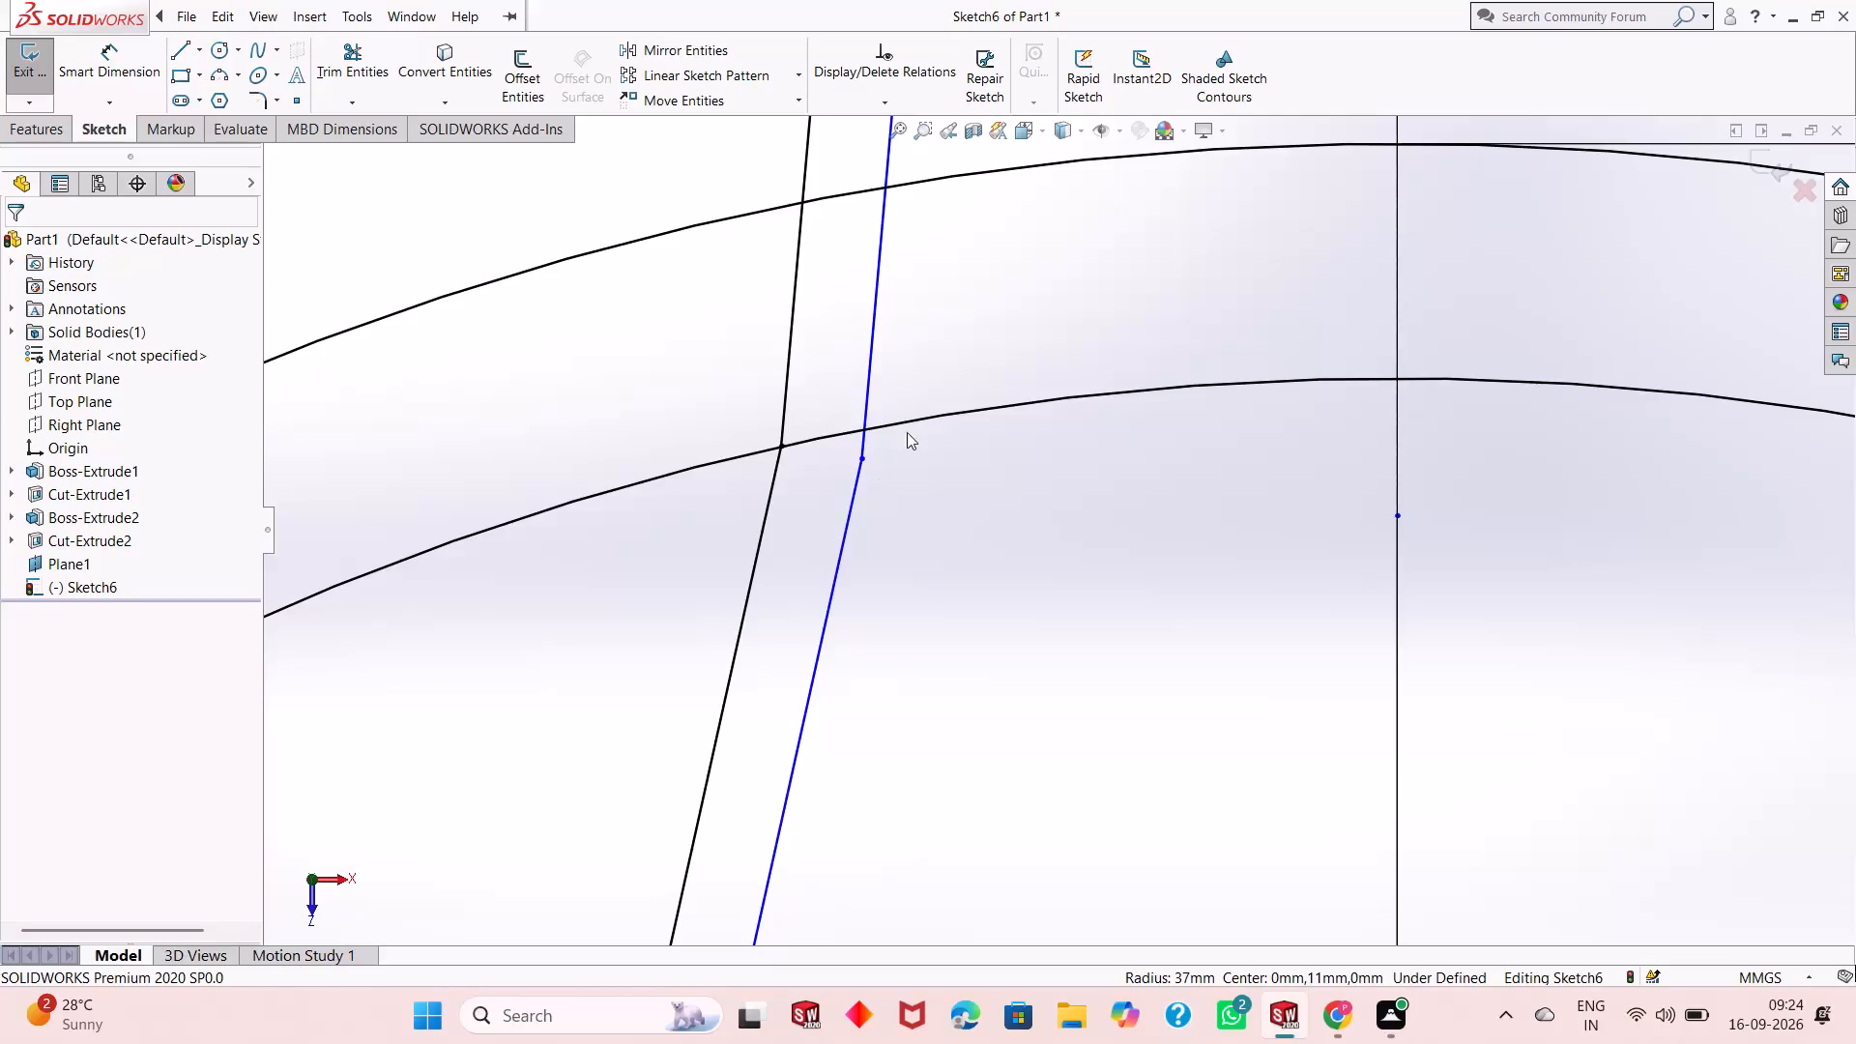
scroll(914, 429, "up", 4)
scroll(1140, 610, "up", 6)
scroll(1311, 611, "up", 3)
scroll(1335, 705, "down", 2)
scroll(980, 446, "down", 1)
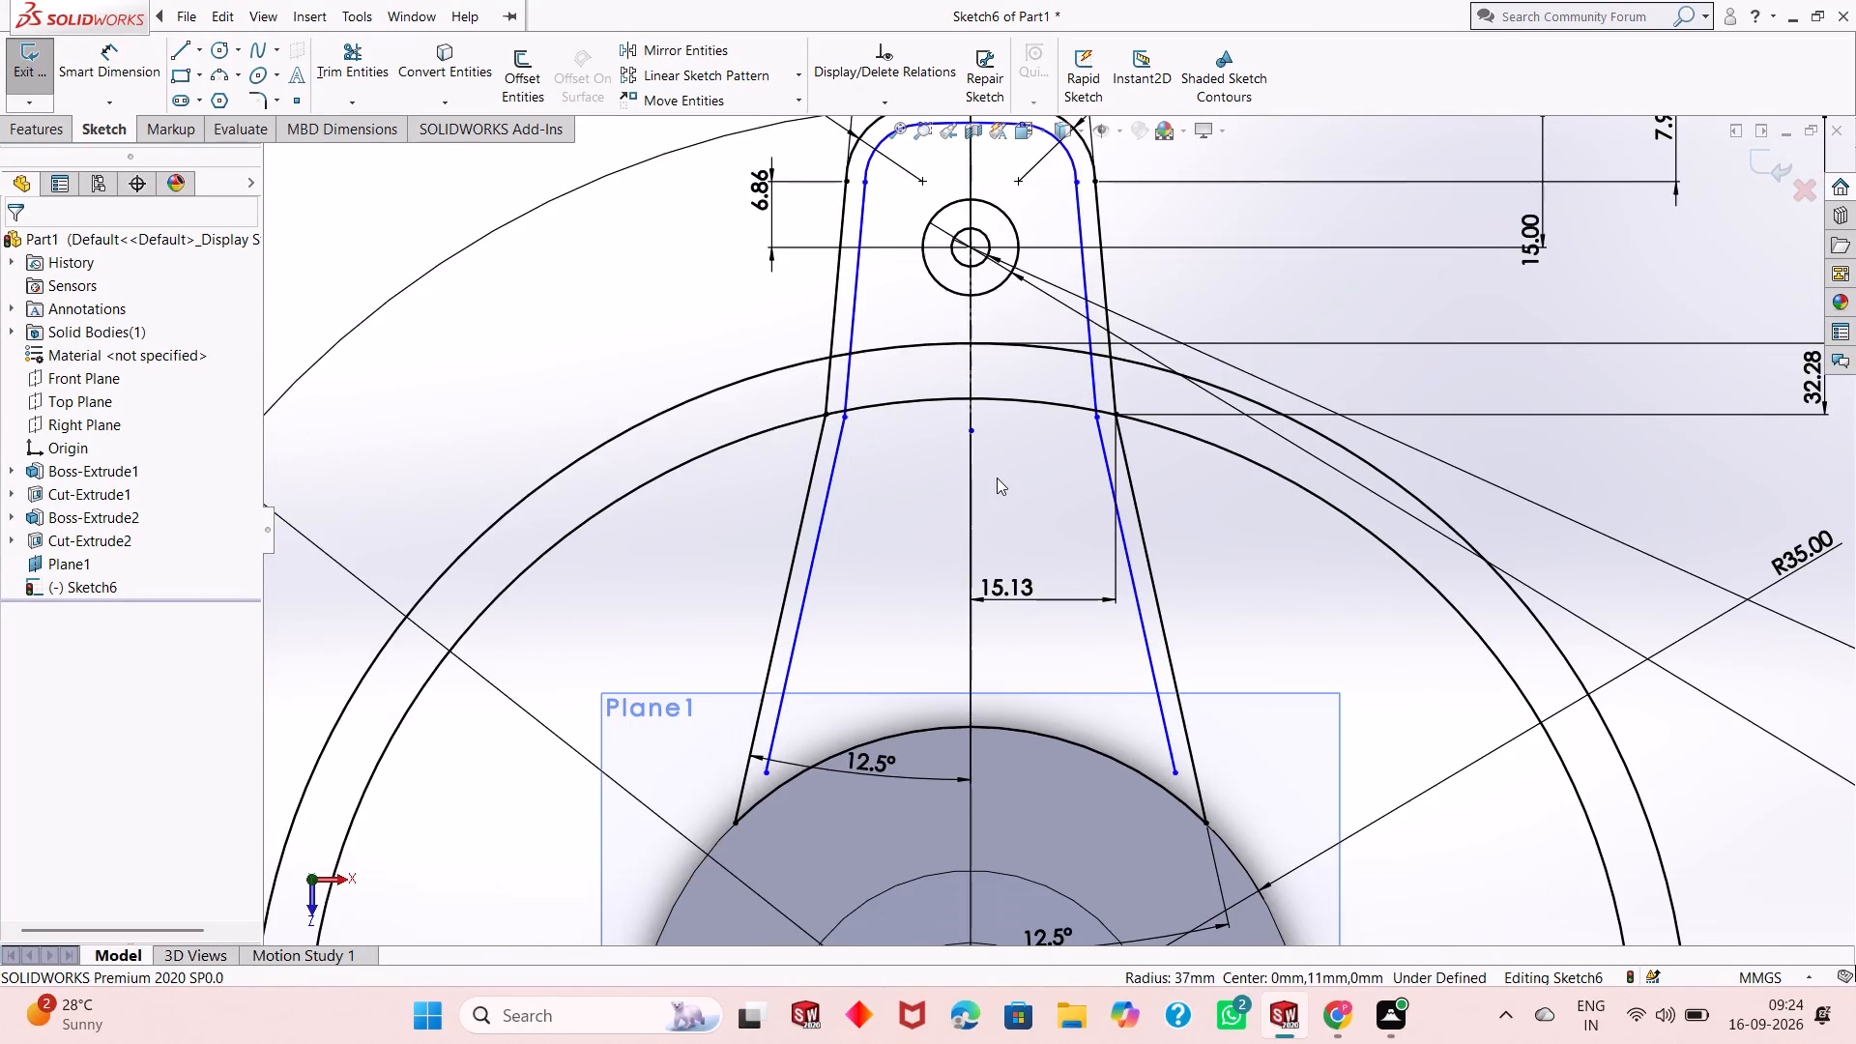
scroll(997, 478, "up", 2)
Extend both lower ends of the inner offset outline past the hub edge with collinear lines about 6.7 mm and 9.9 mm long.
left_click(181, 55)
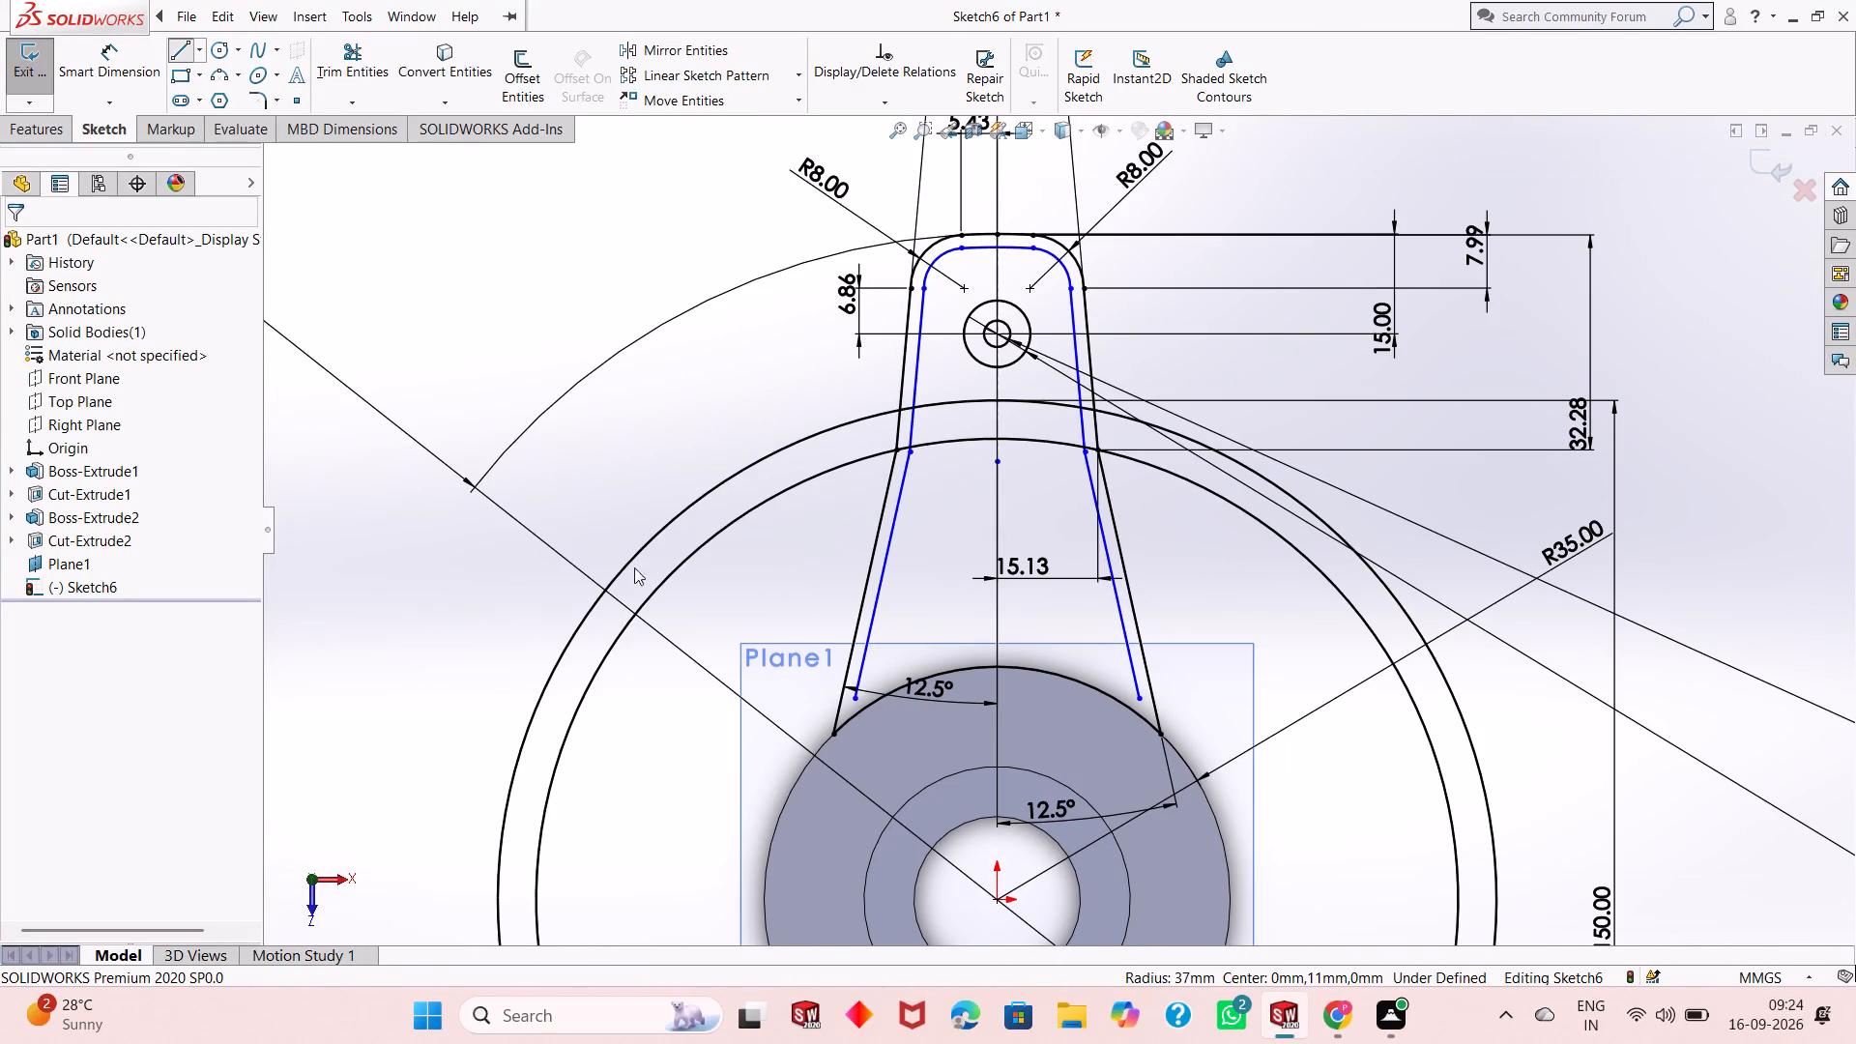
scroll(835, 739, "down", 7)
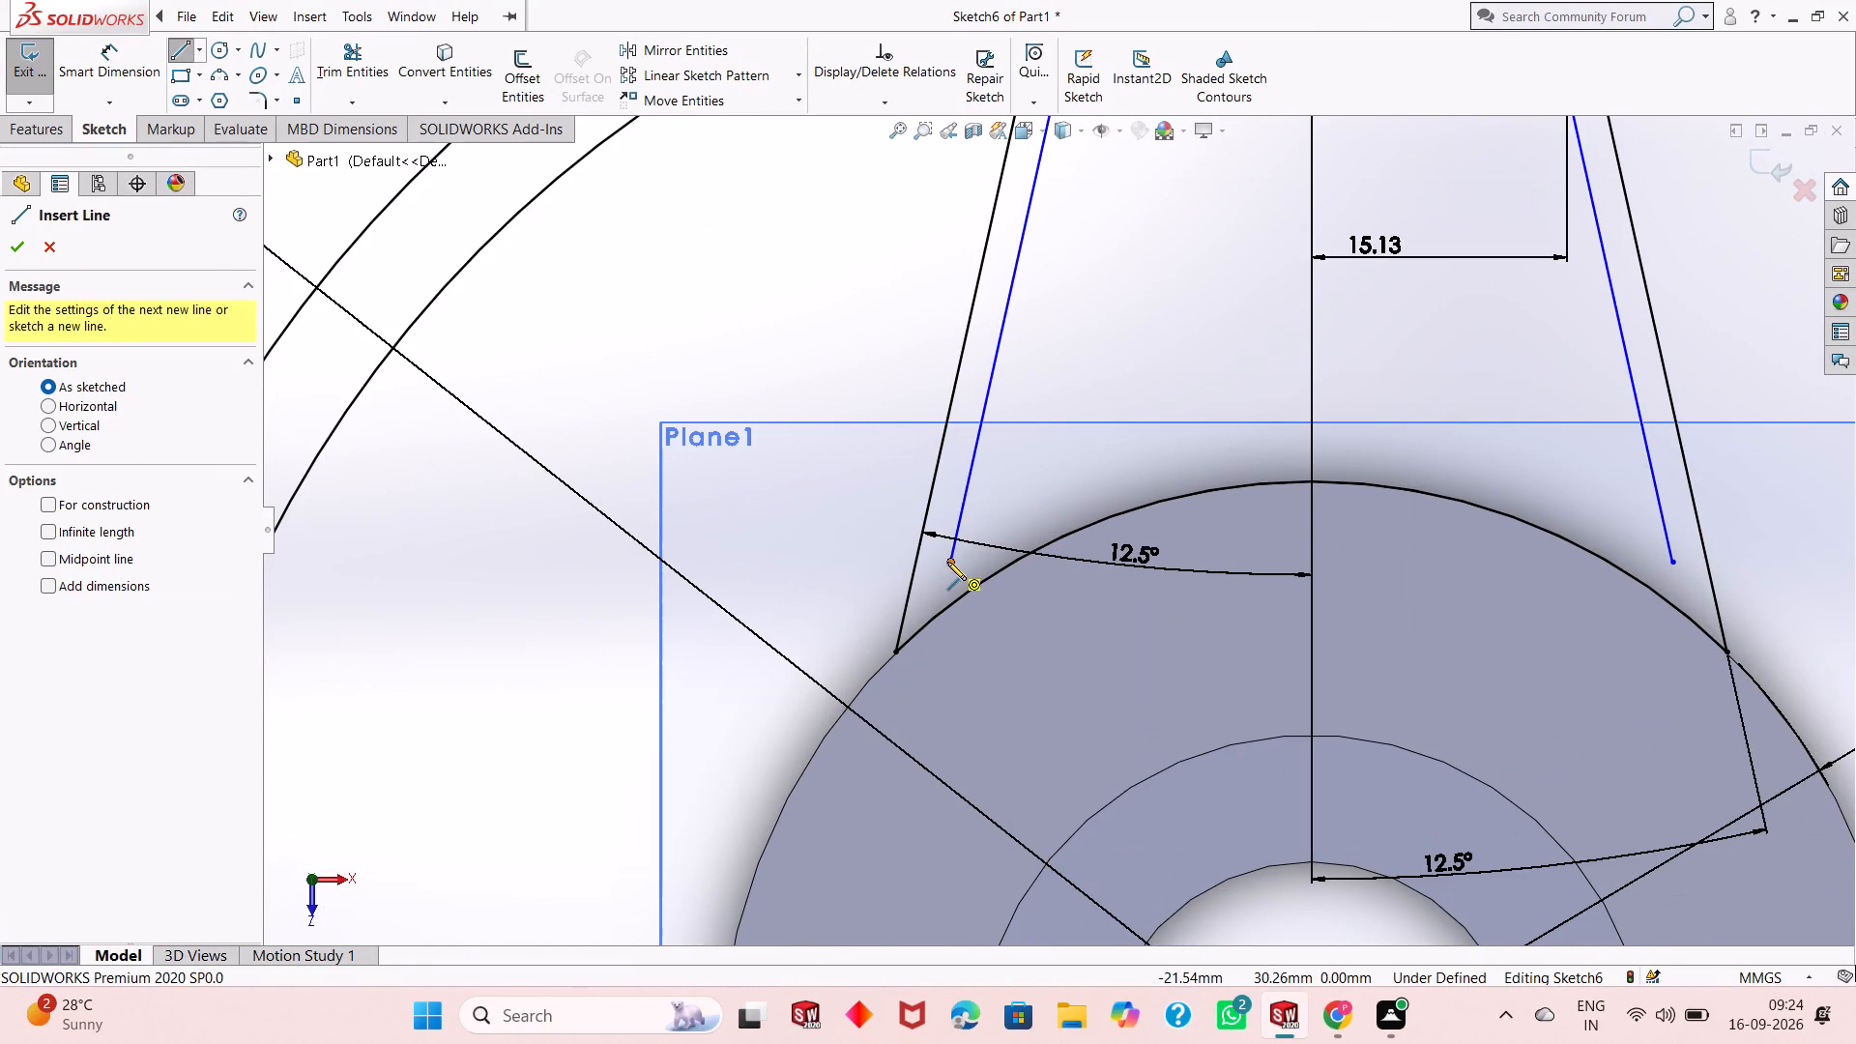
left_click(947, 562)
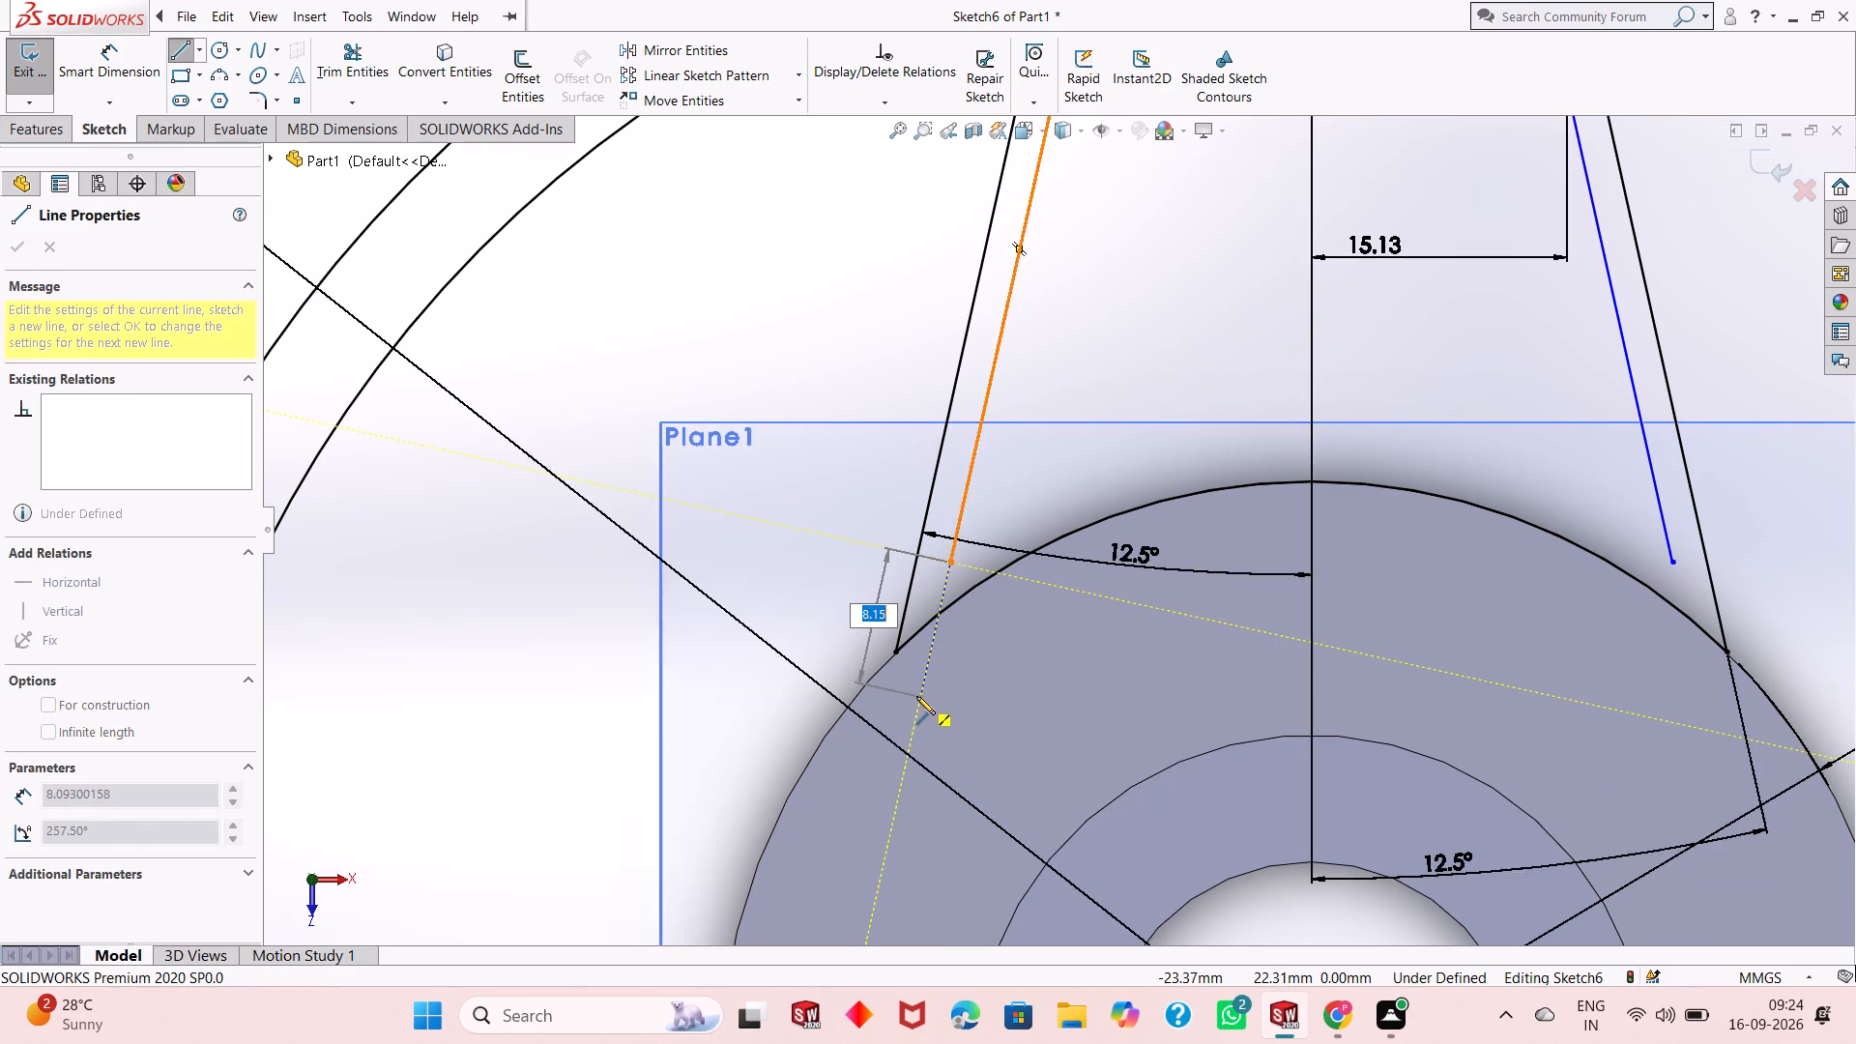
left_click(922, 673)
right_click(922, 673)
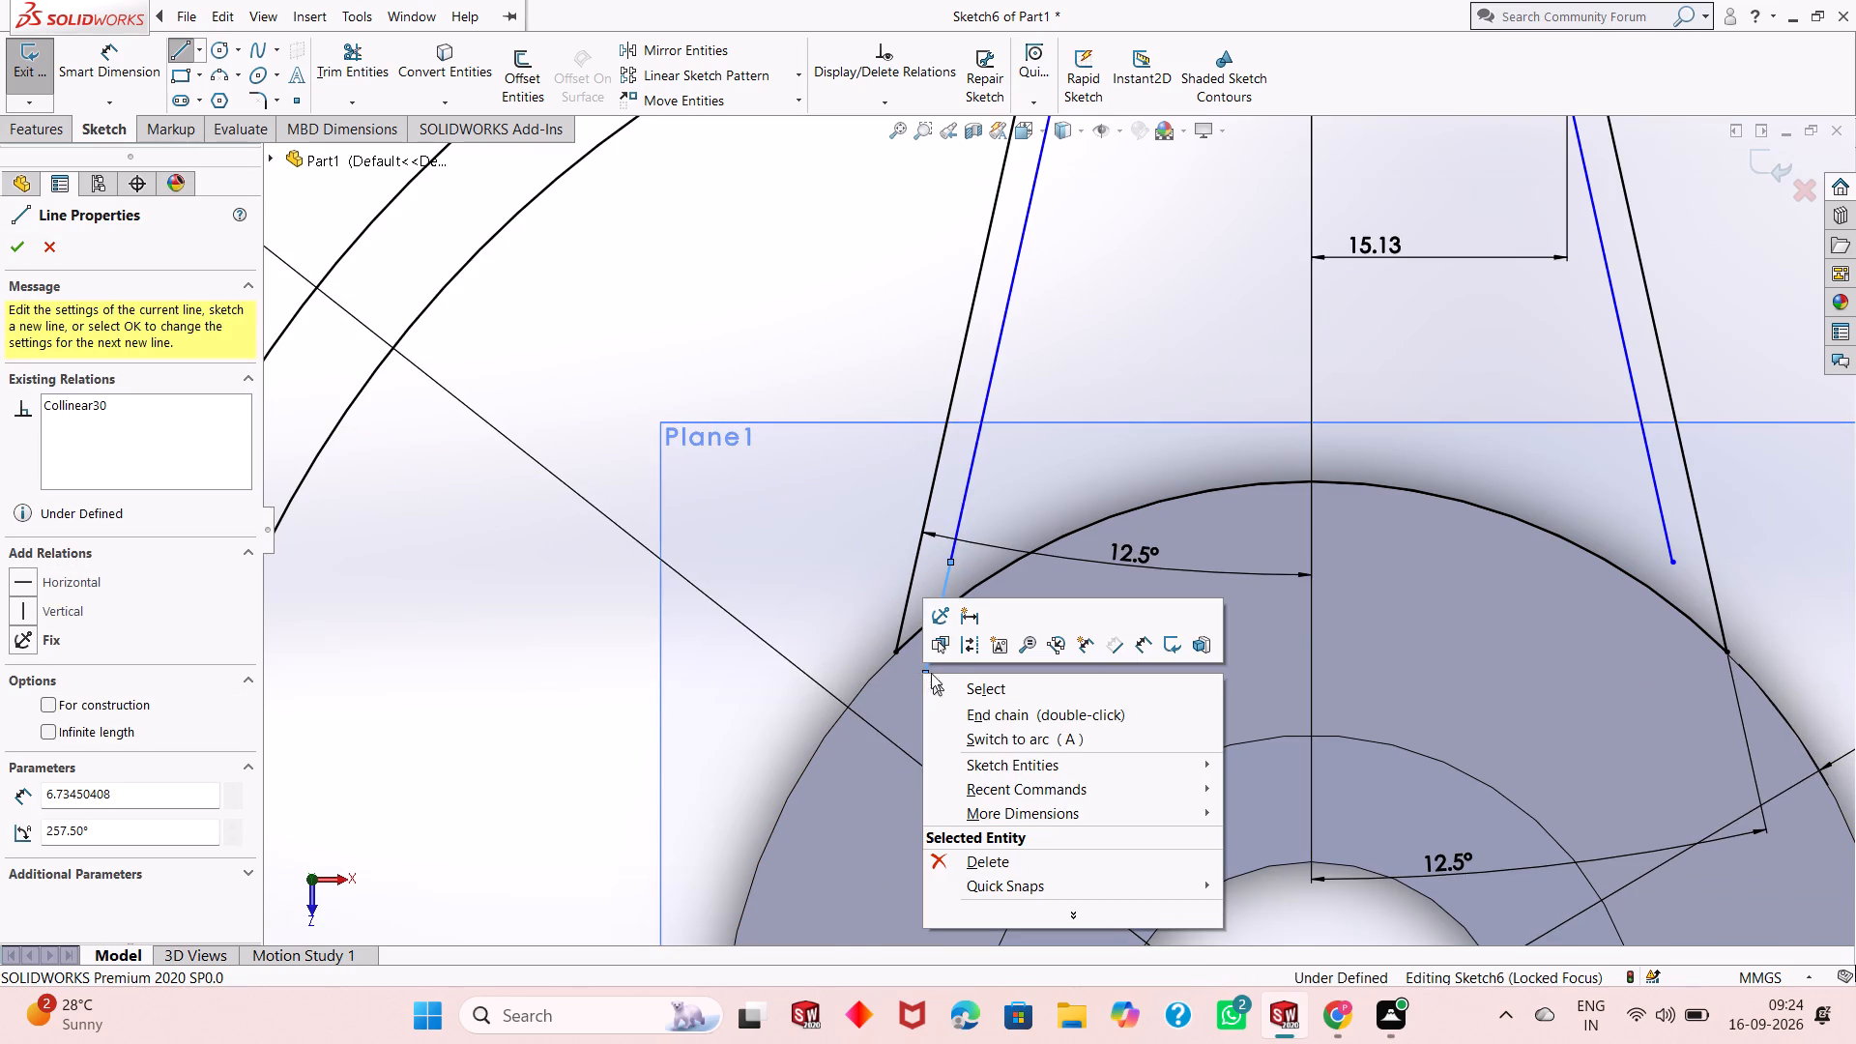
left_click(963, 691)
key("l")
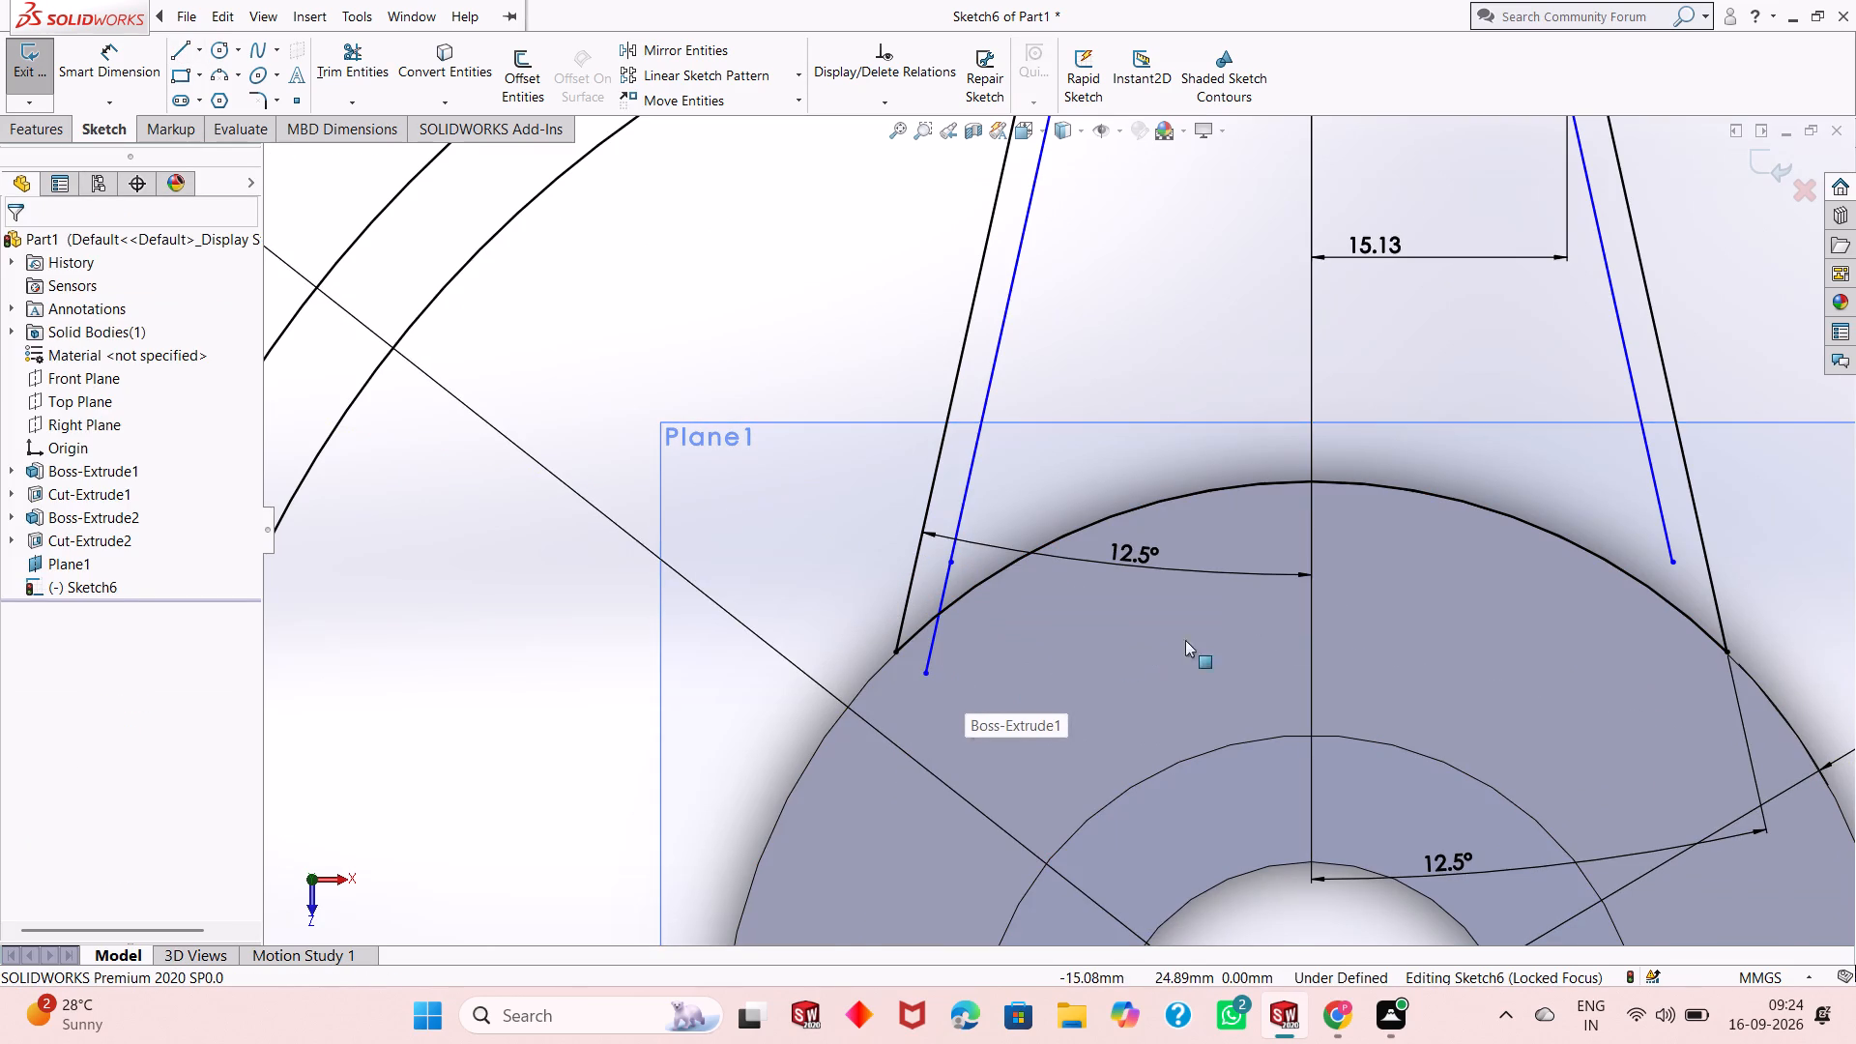
left_click(1672, 564)
left_click(1705, 727)
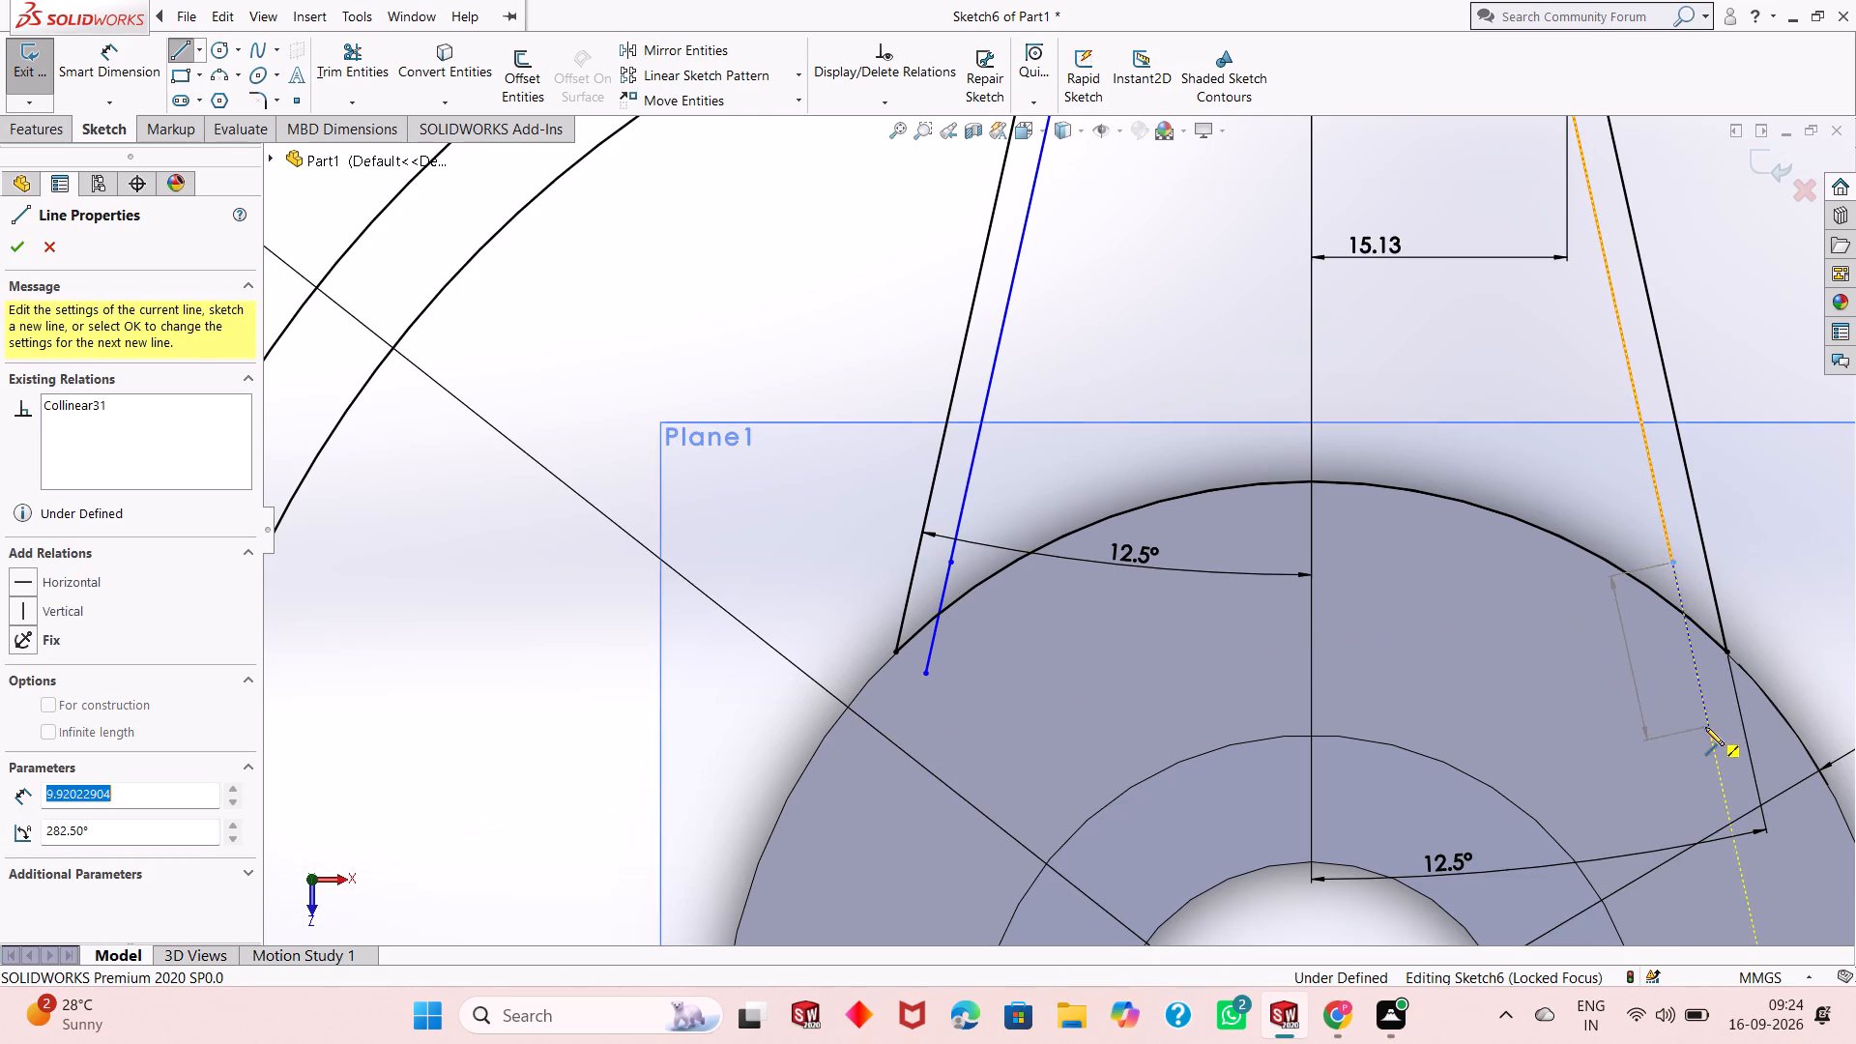
right_click(1705, 727)
left_click(1716, 748)
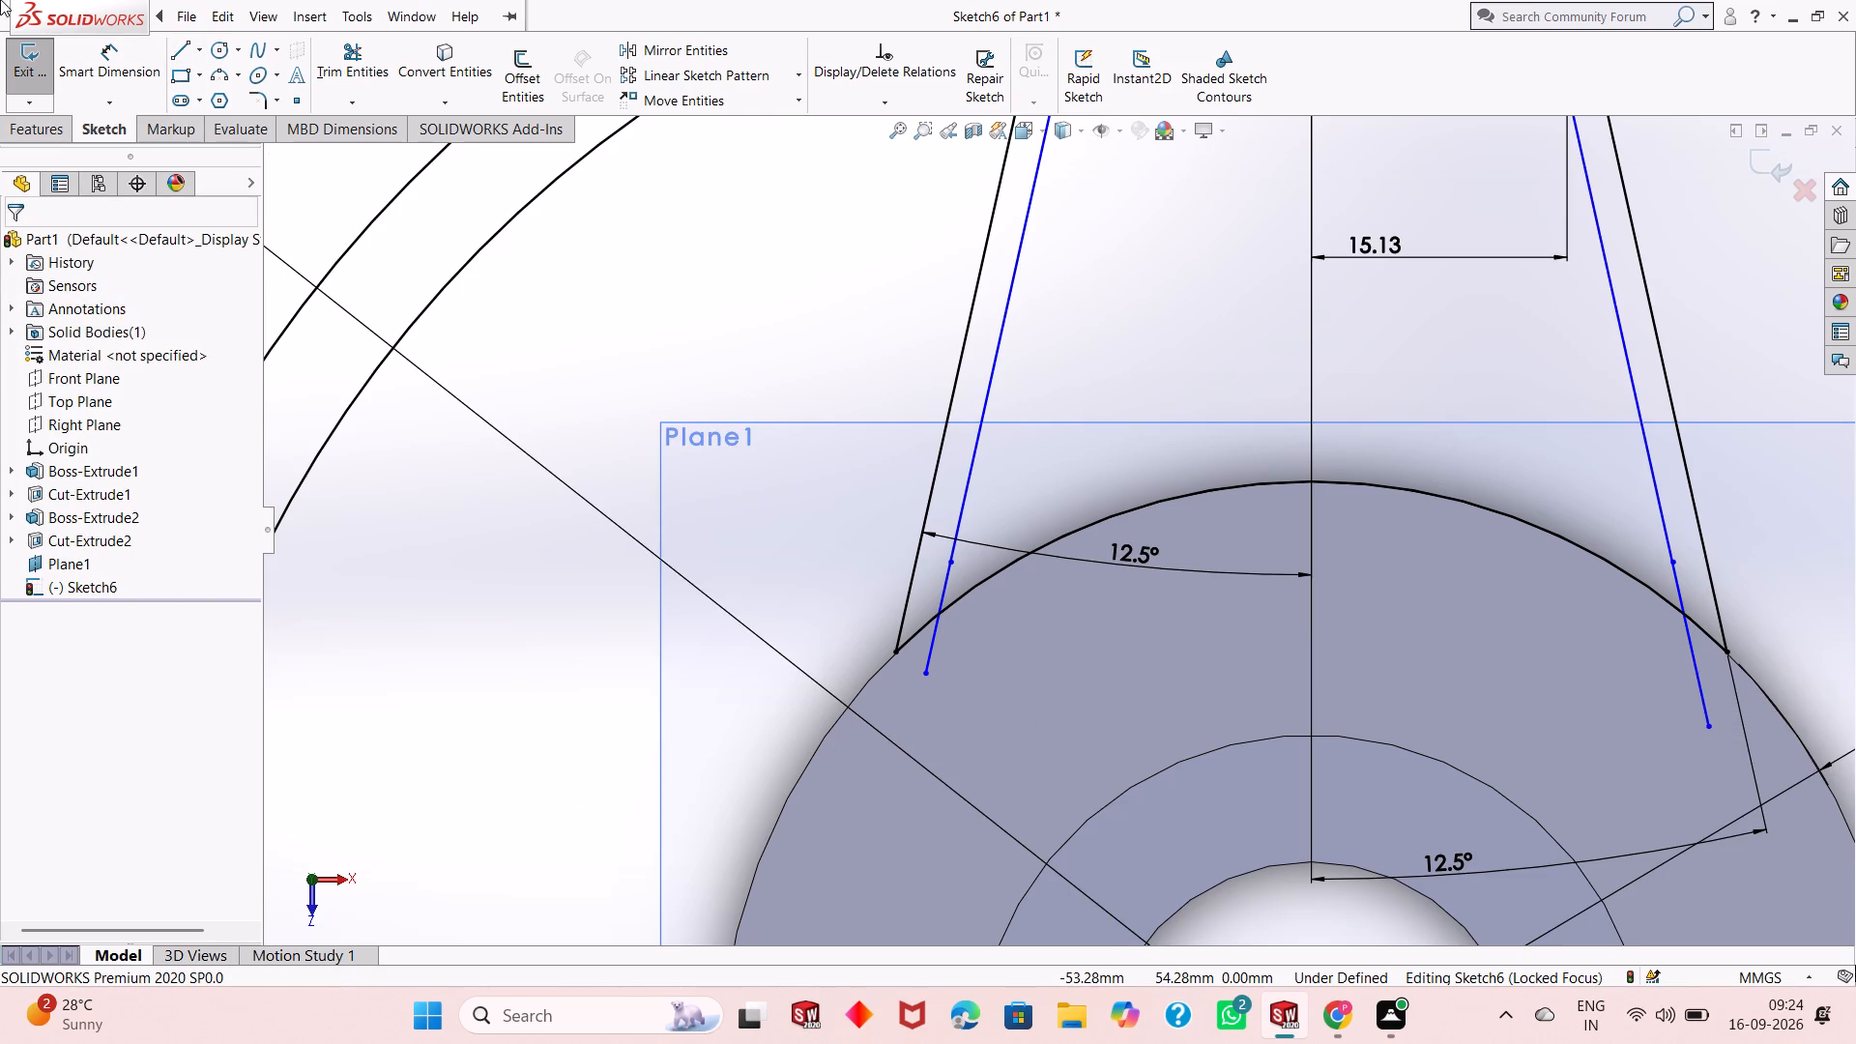
Trim the two extension lines inside the hub back to the hub's edge, then end trimming.
left_click(371, 79)
left_click(933, 643)
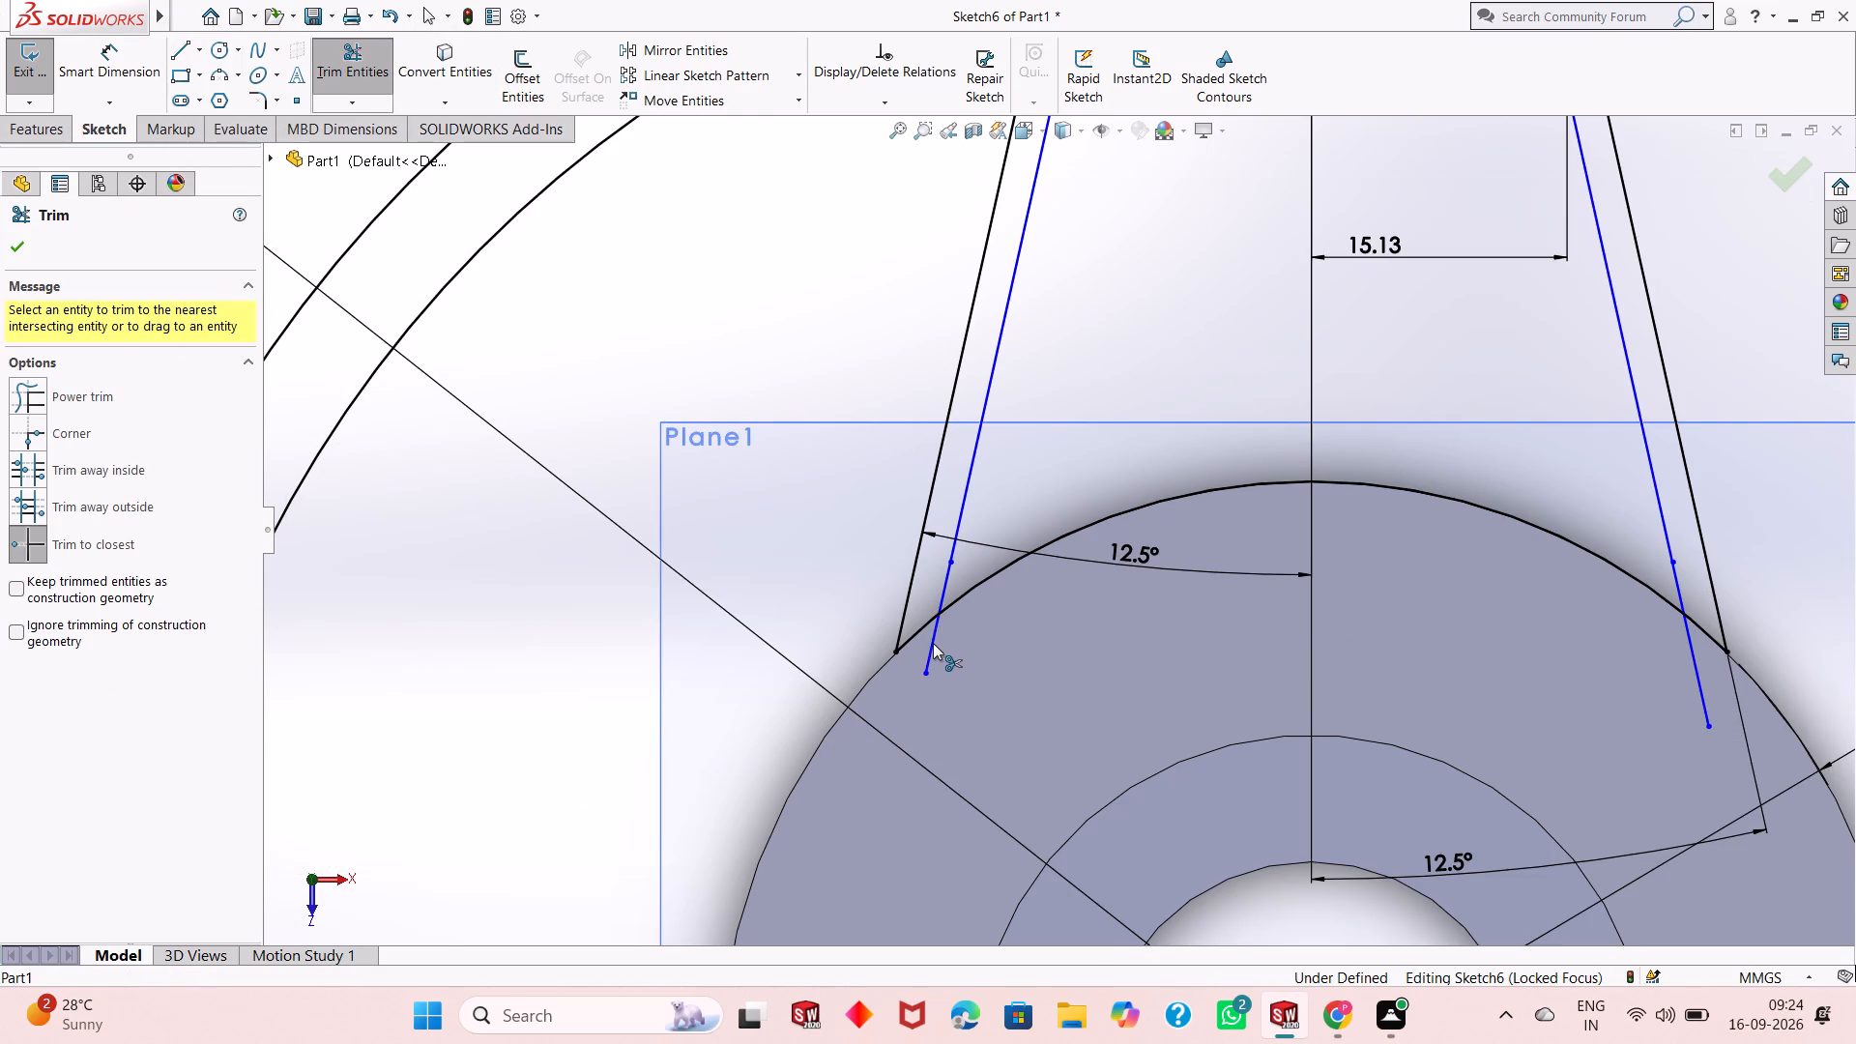
left_click(1691, 680)
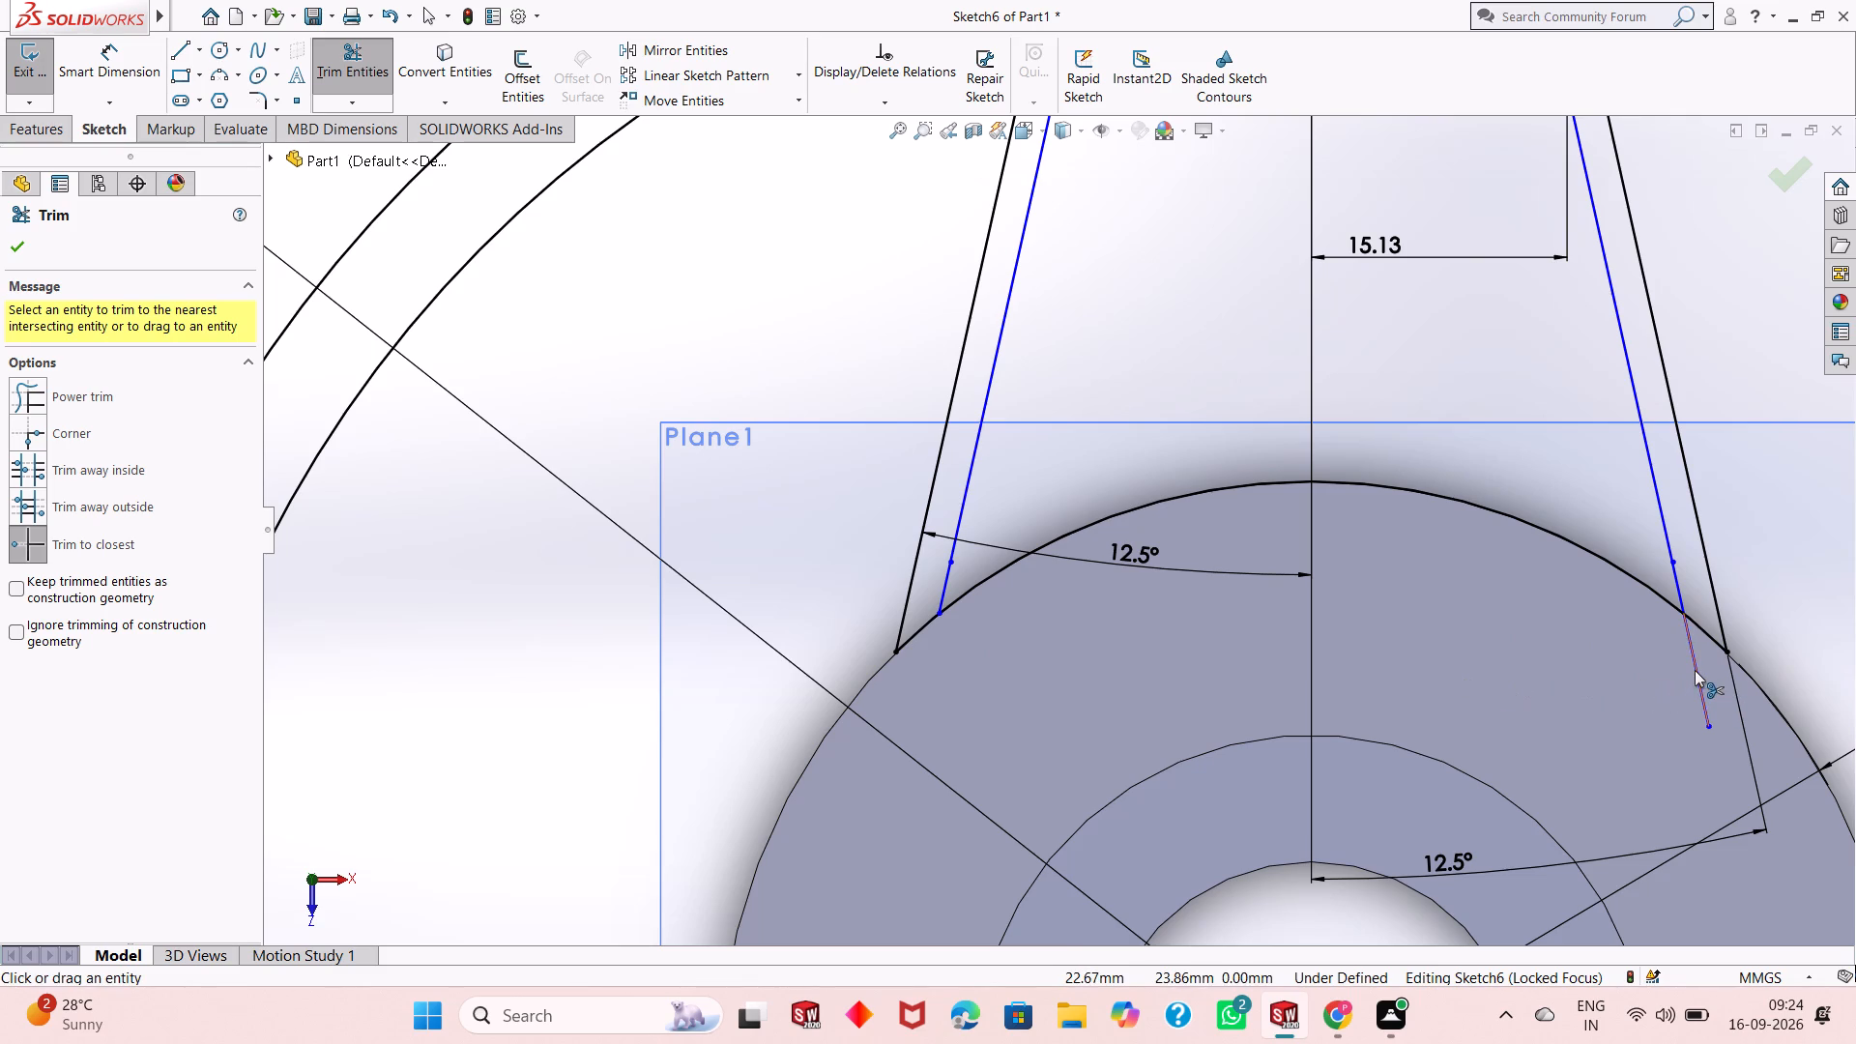
left_click(1695, 670)
scroll(1375, 671, "up", 3)
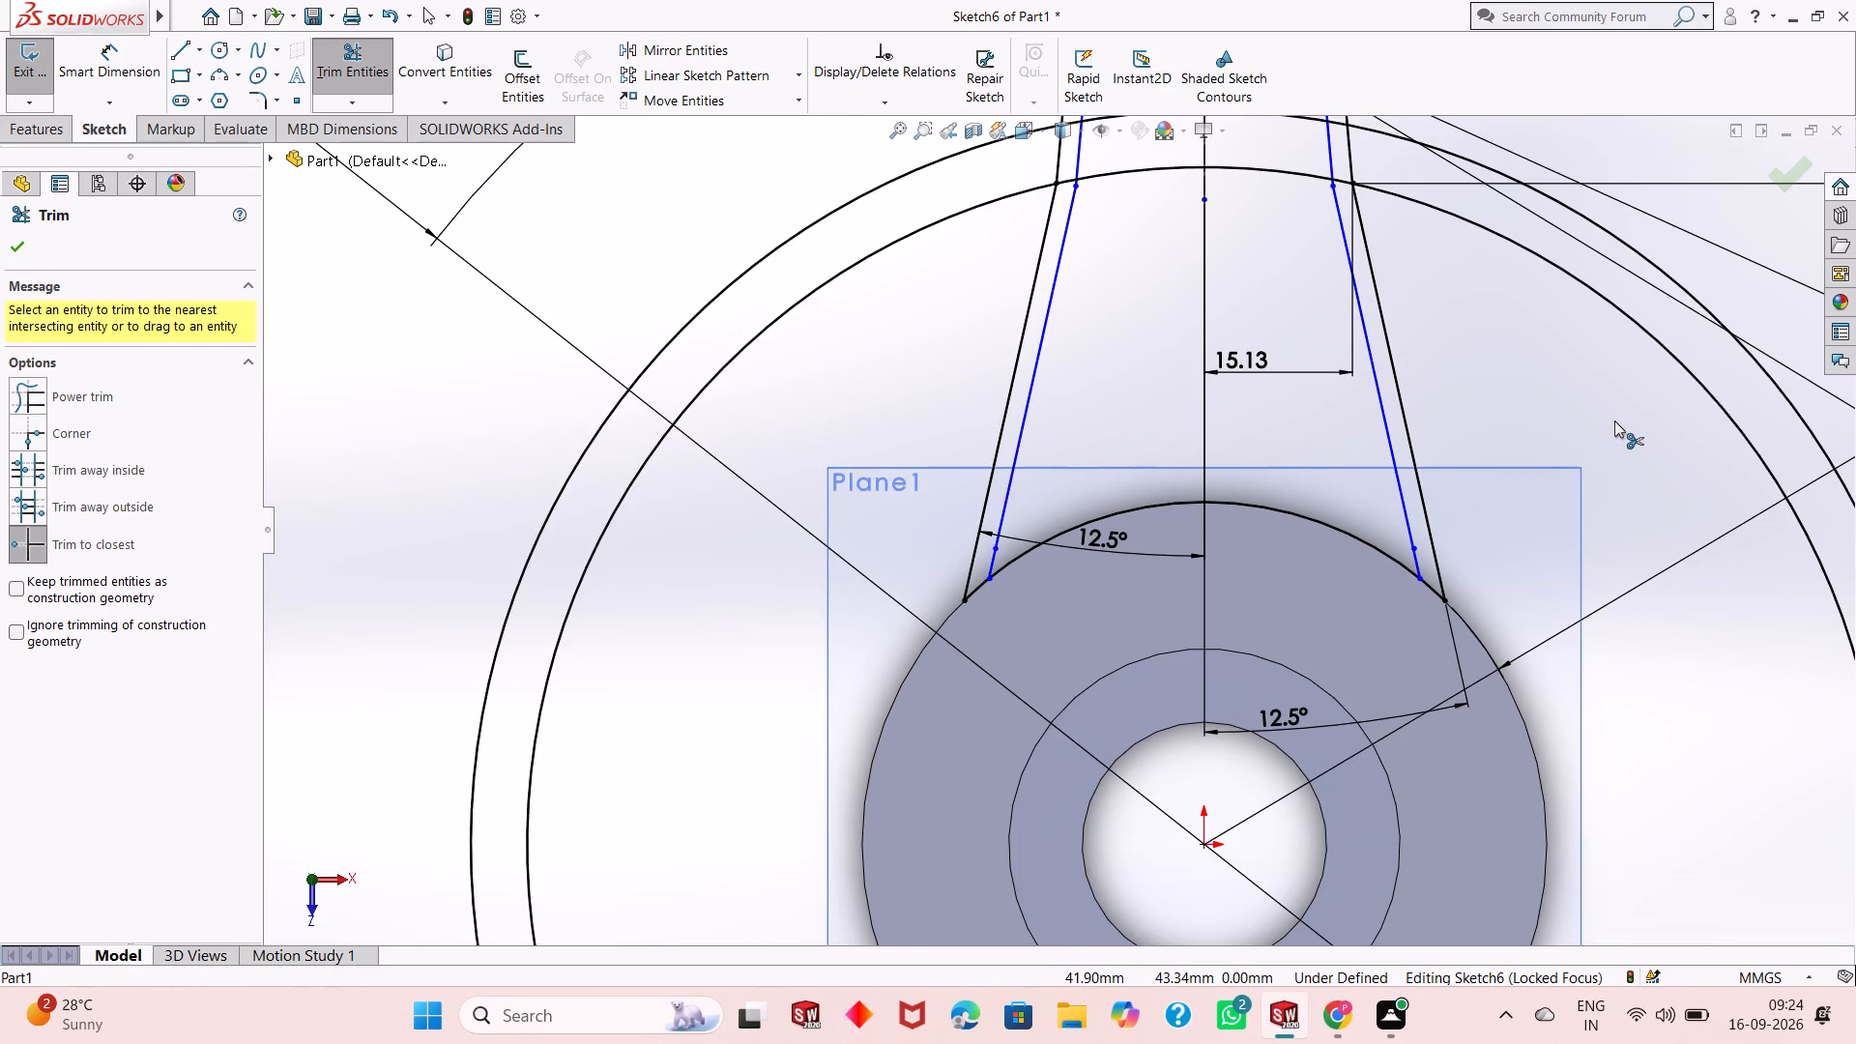
right_click(1614, 420)
left_click(1632, 475)
Examine the lug sketch, checking the inner offset outline, its ends at the hub edge and the surrounding dimensions.
scroll(1374, 509, "up", 1)
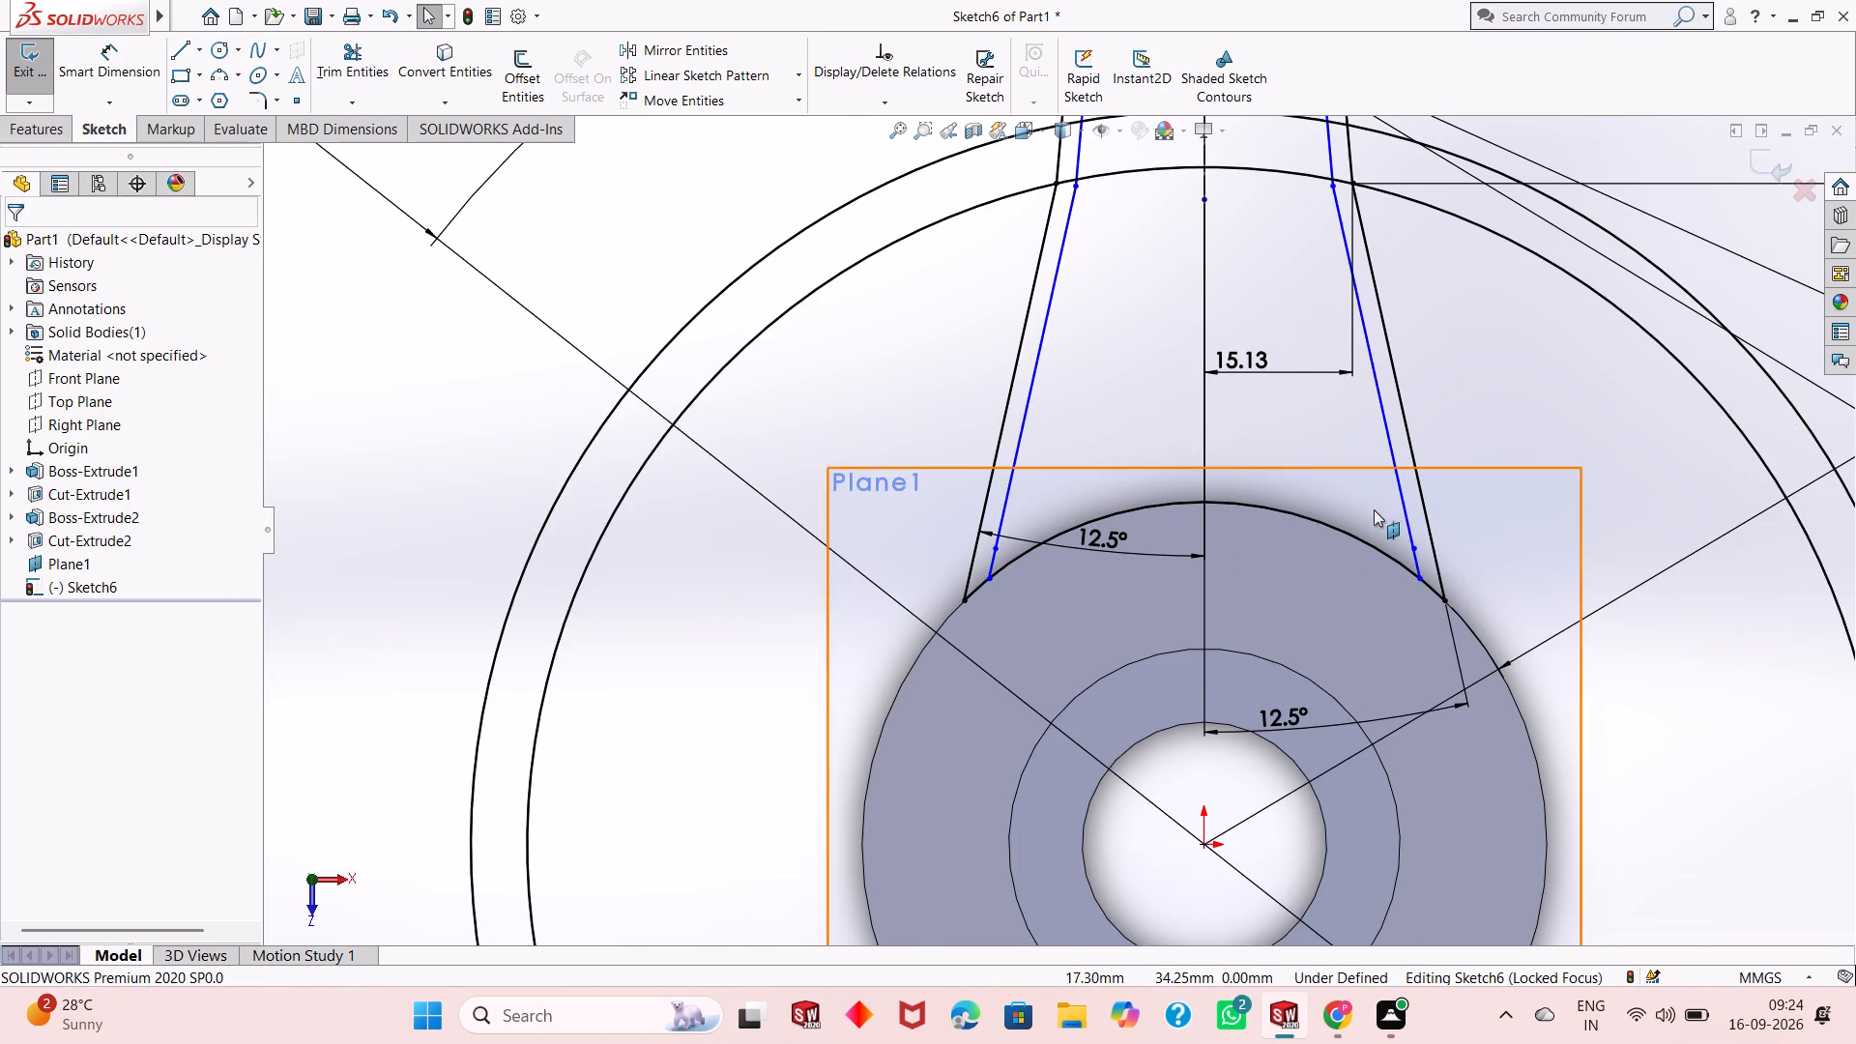
scroll(1374, 509, "up", 1)
scroll(1216, 485, "up", 2)
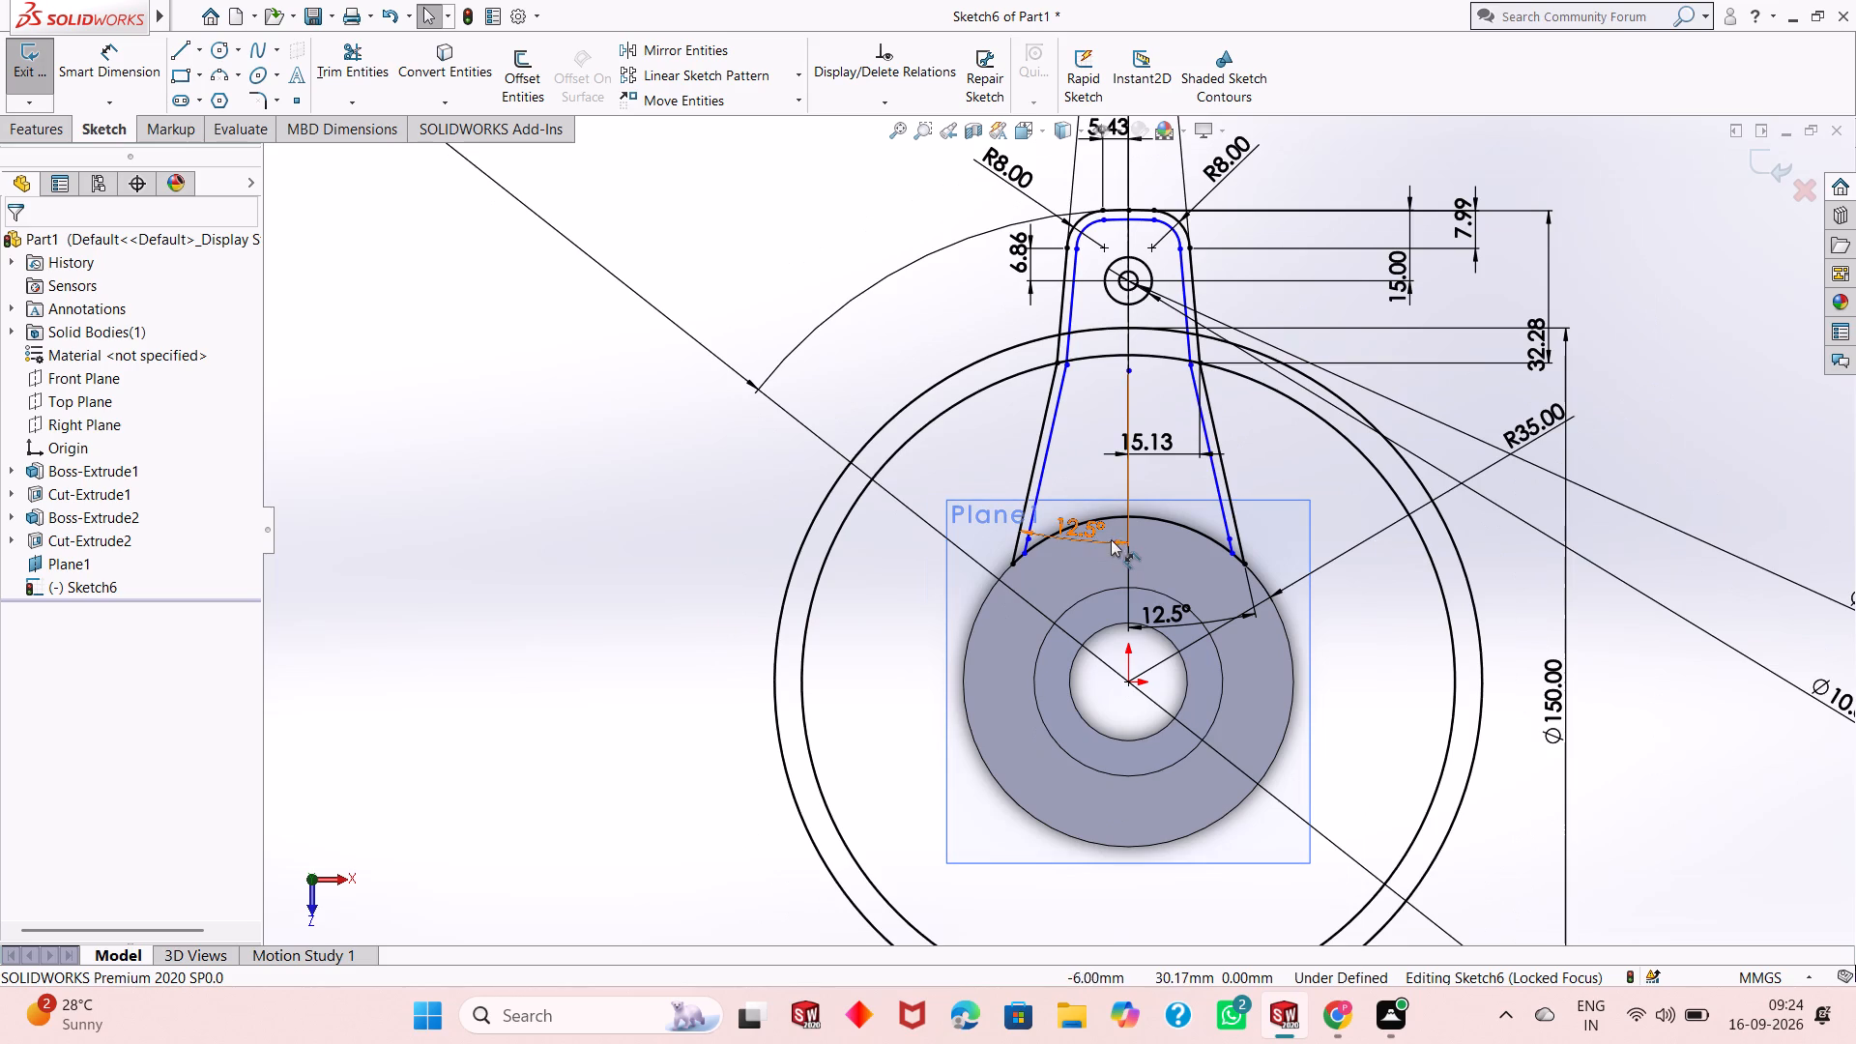
scroll(1113, 540, "down", 3)
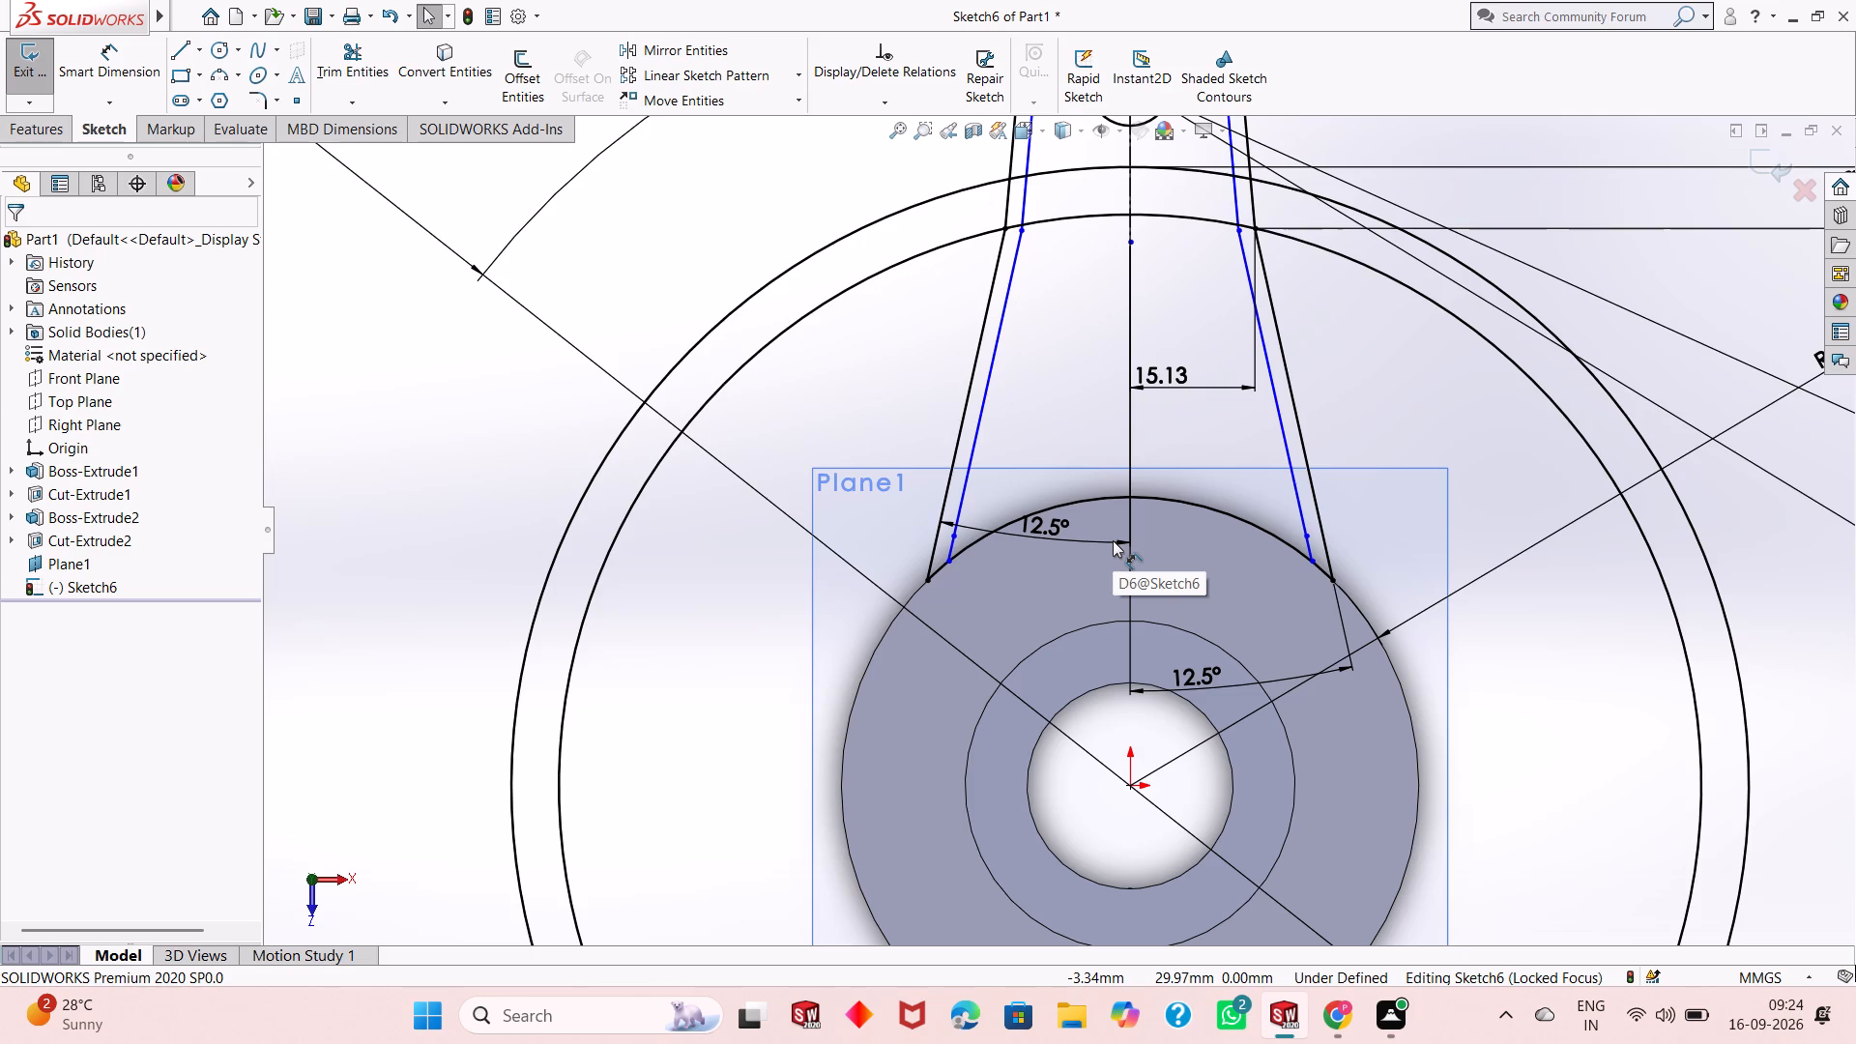
scroll(1113, 540, "up", 4)
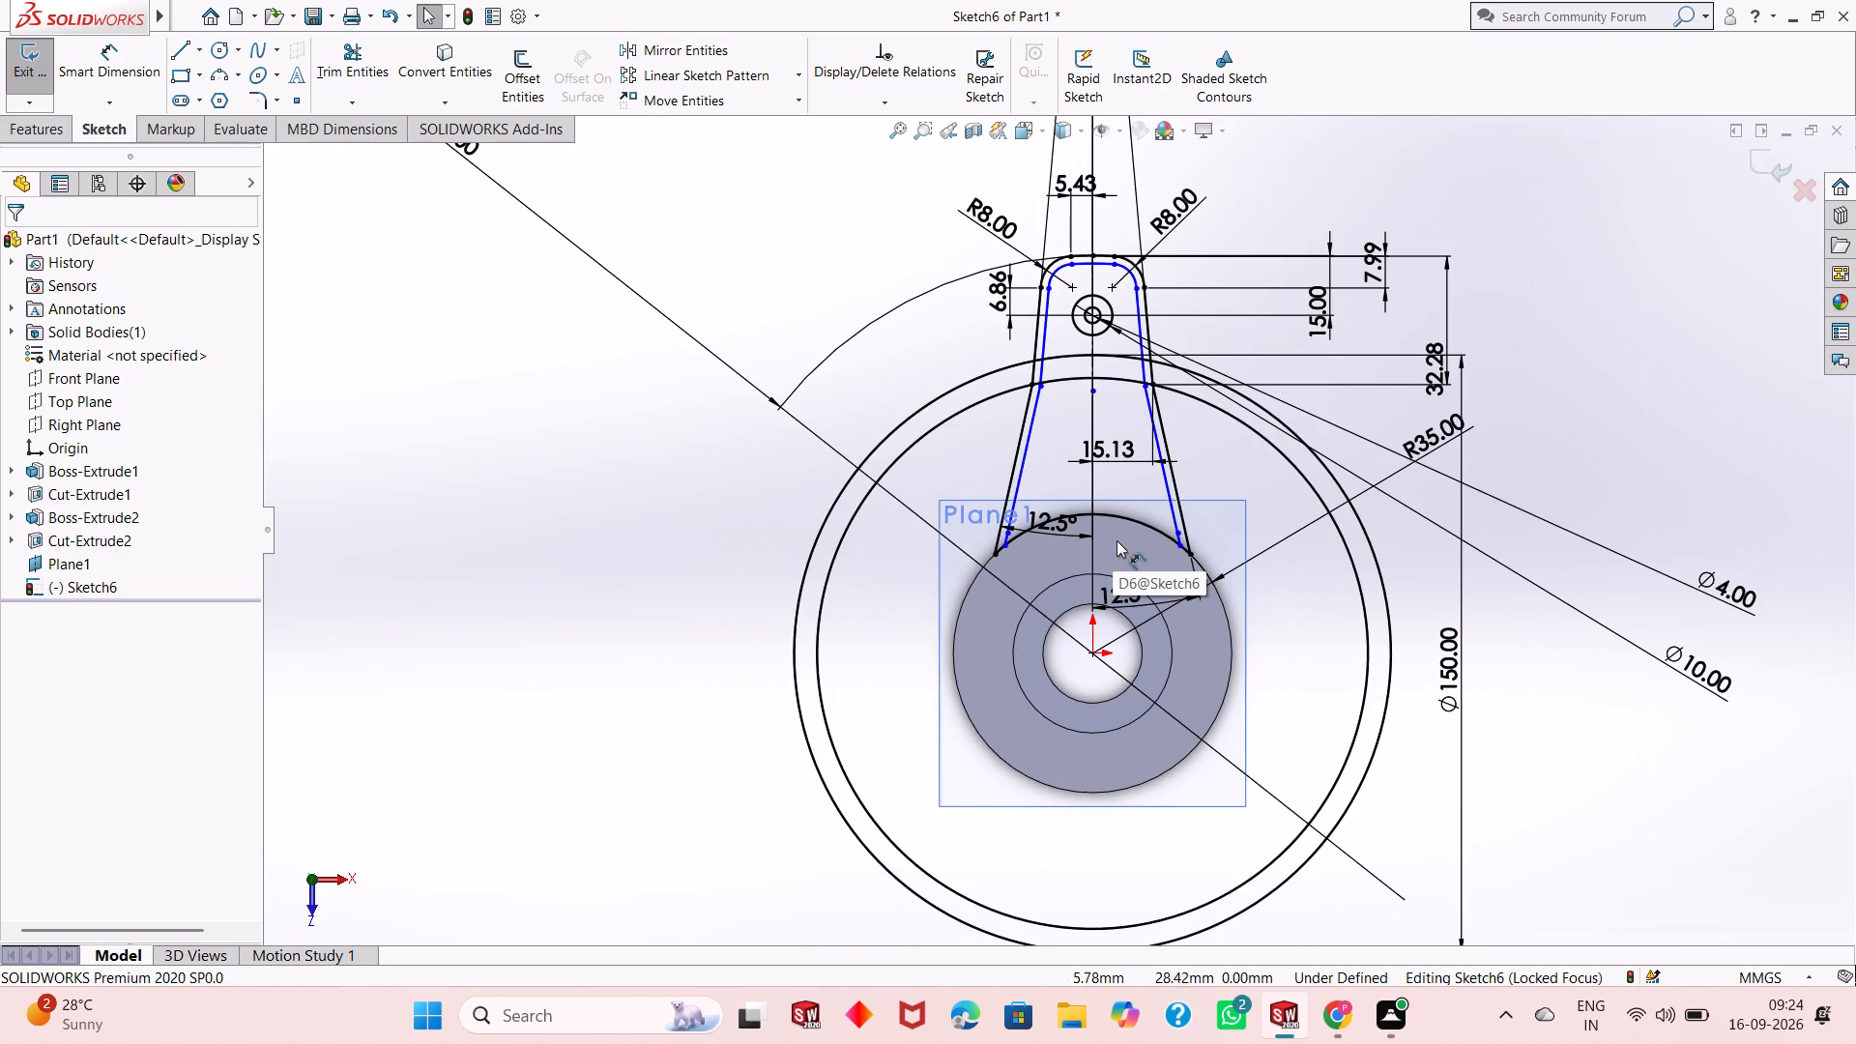
scroll(1128, 407, "down", 1)
scroll(1105, 292, "down", 3)
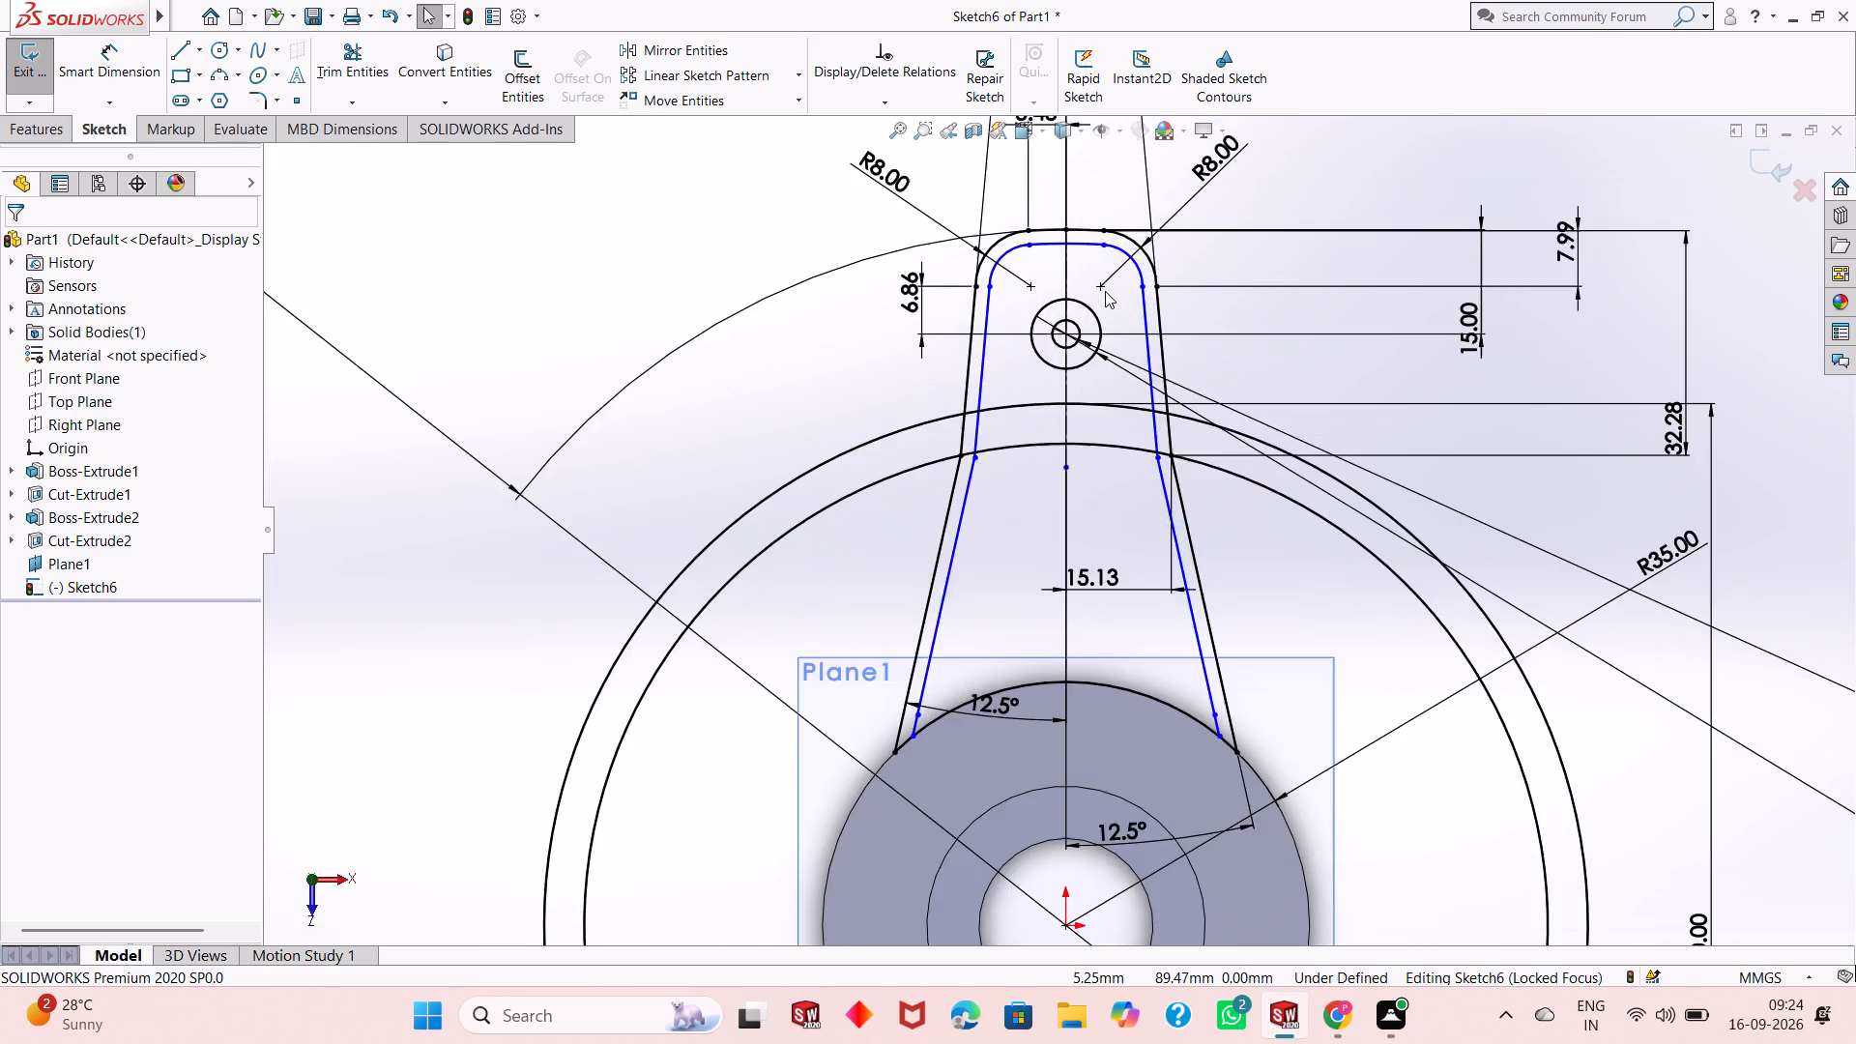
scroll(1105, 291, "down", 3)
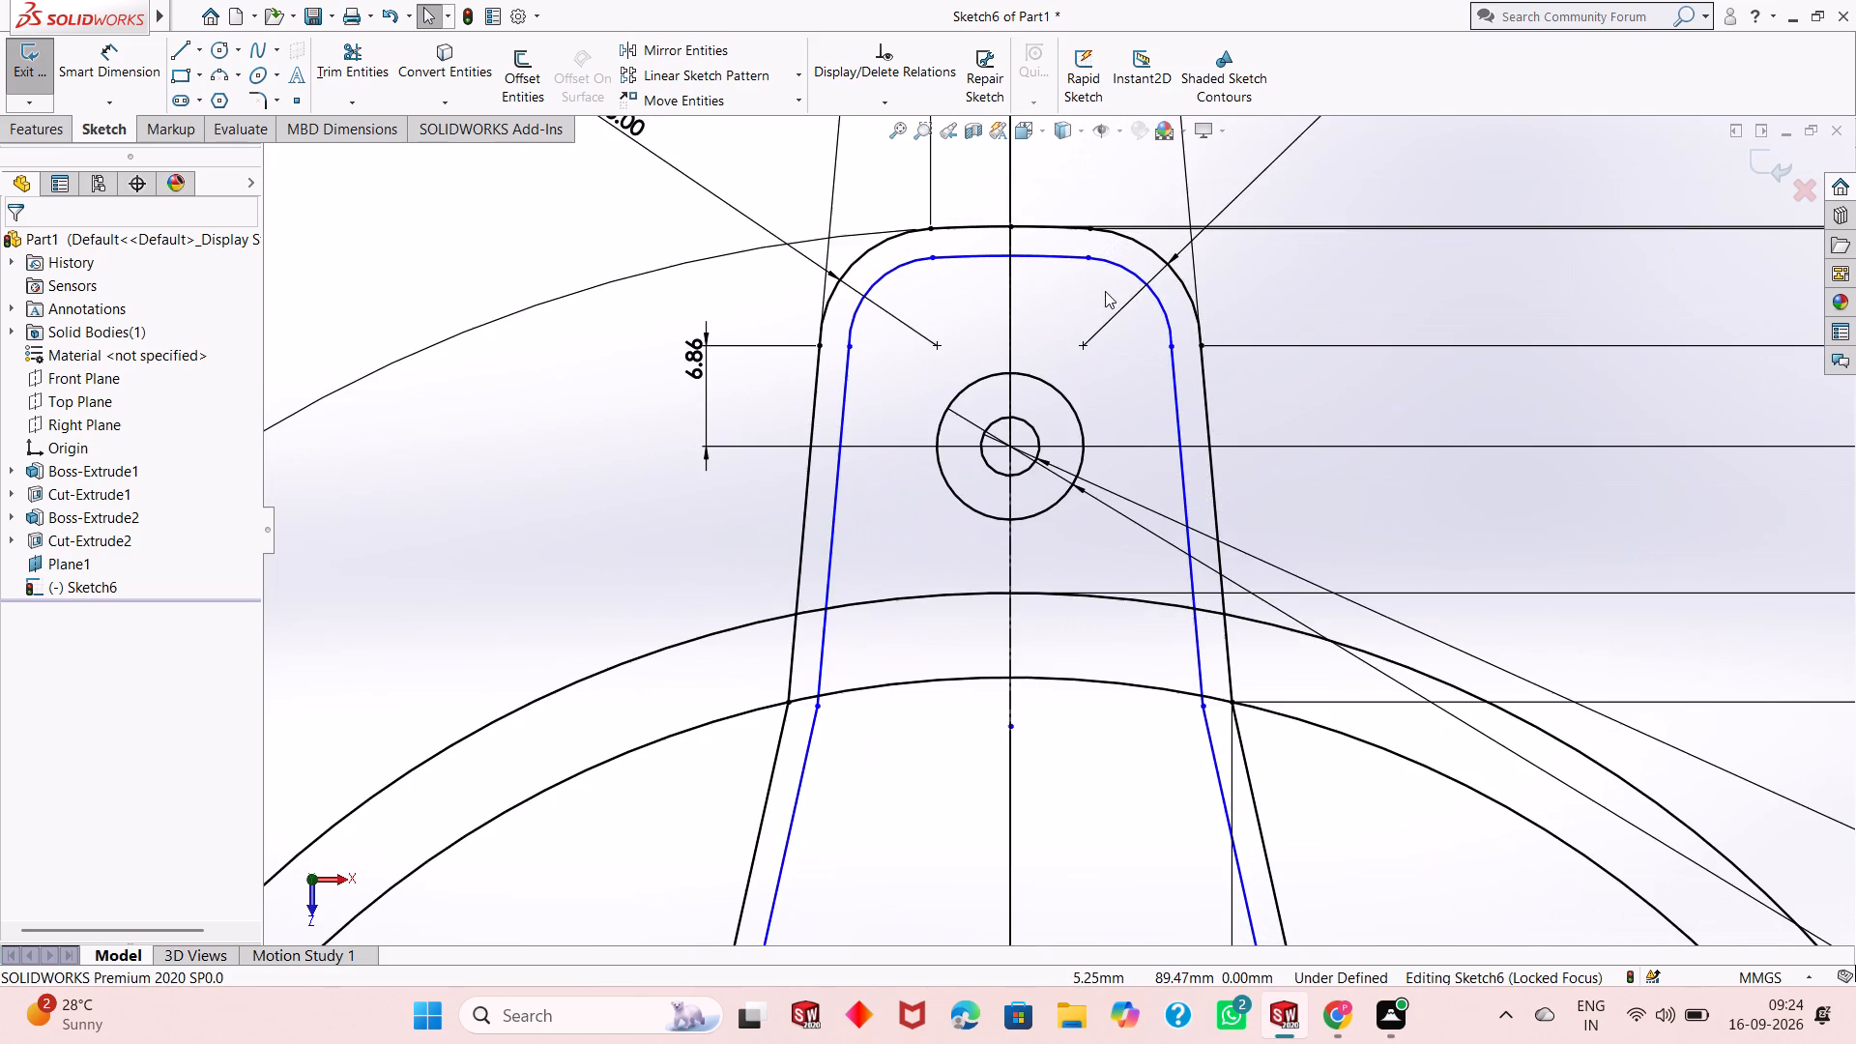
scroll(1105, 291, "up", 6)
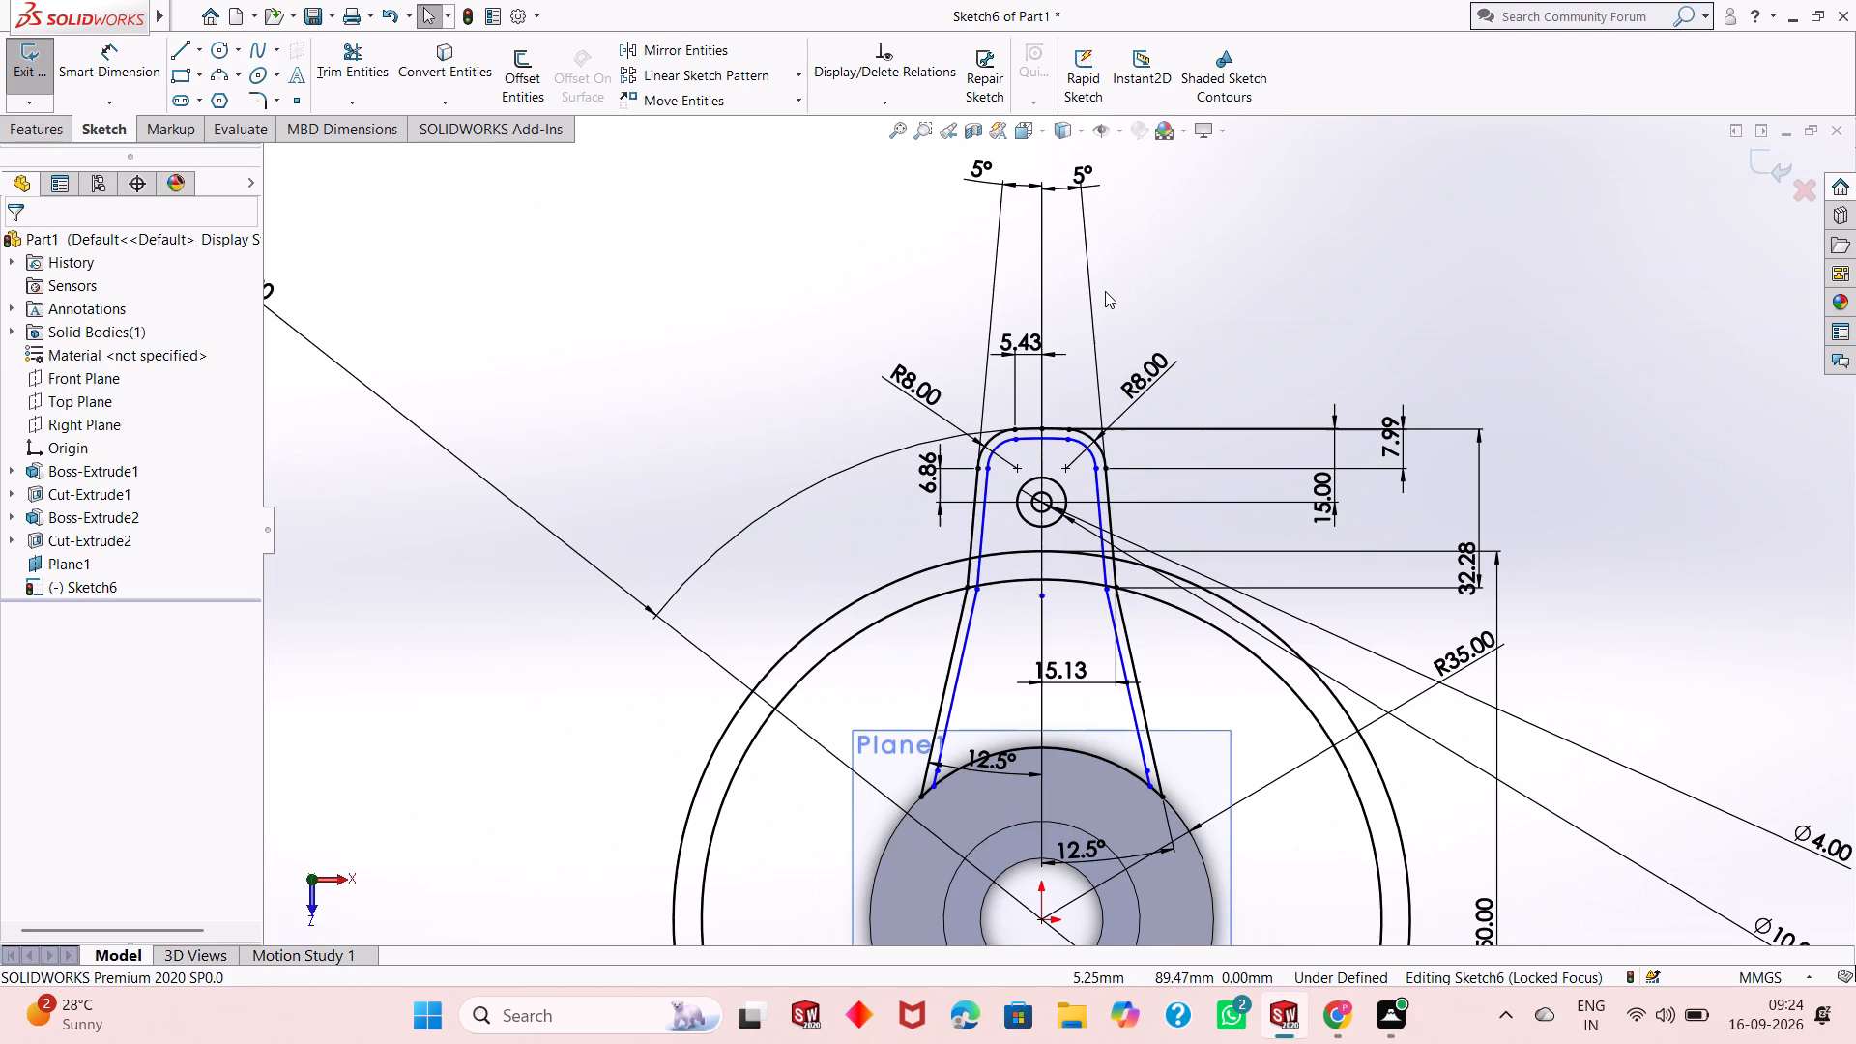
scroll(1083, 676, "down", 5)
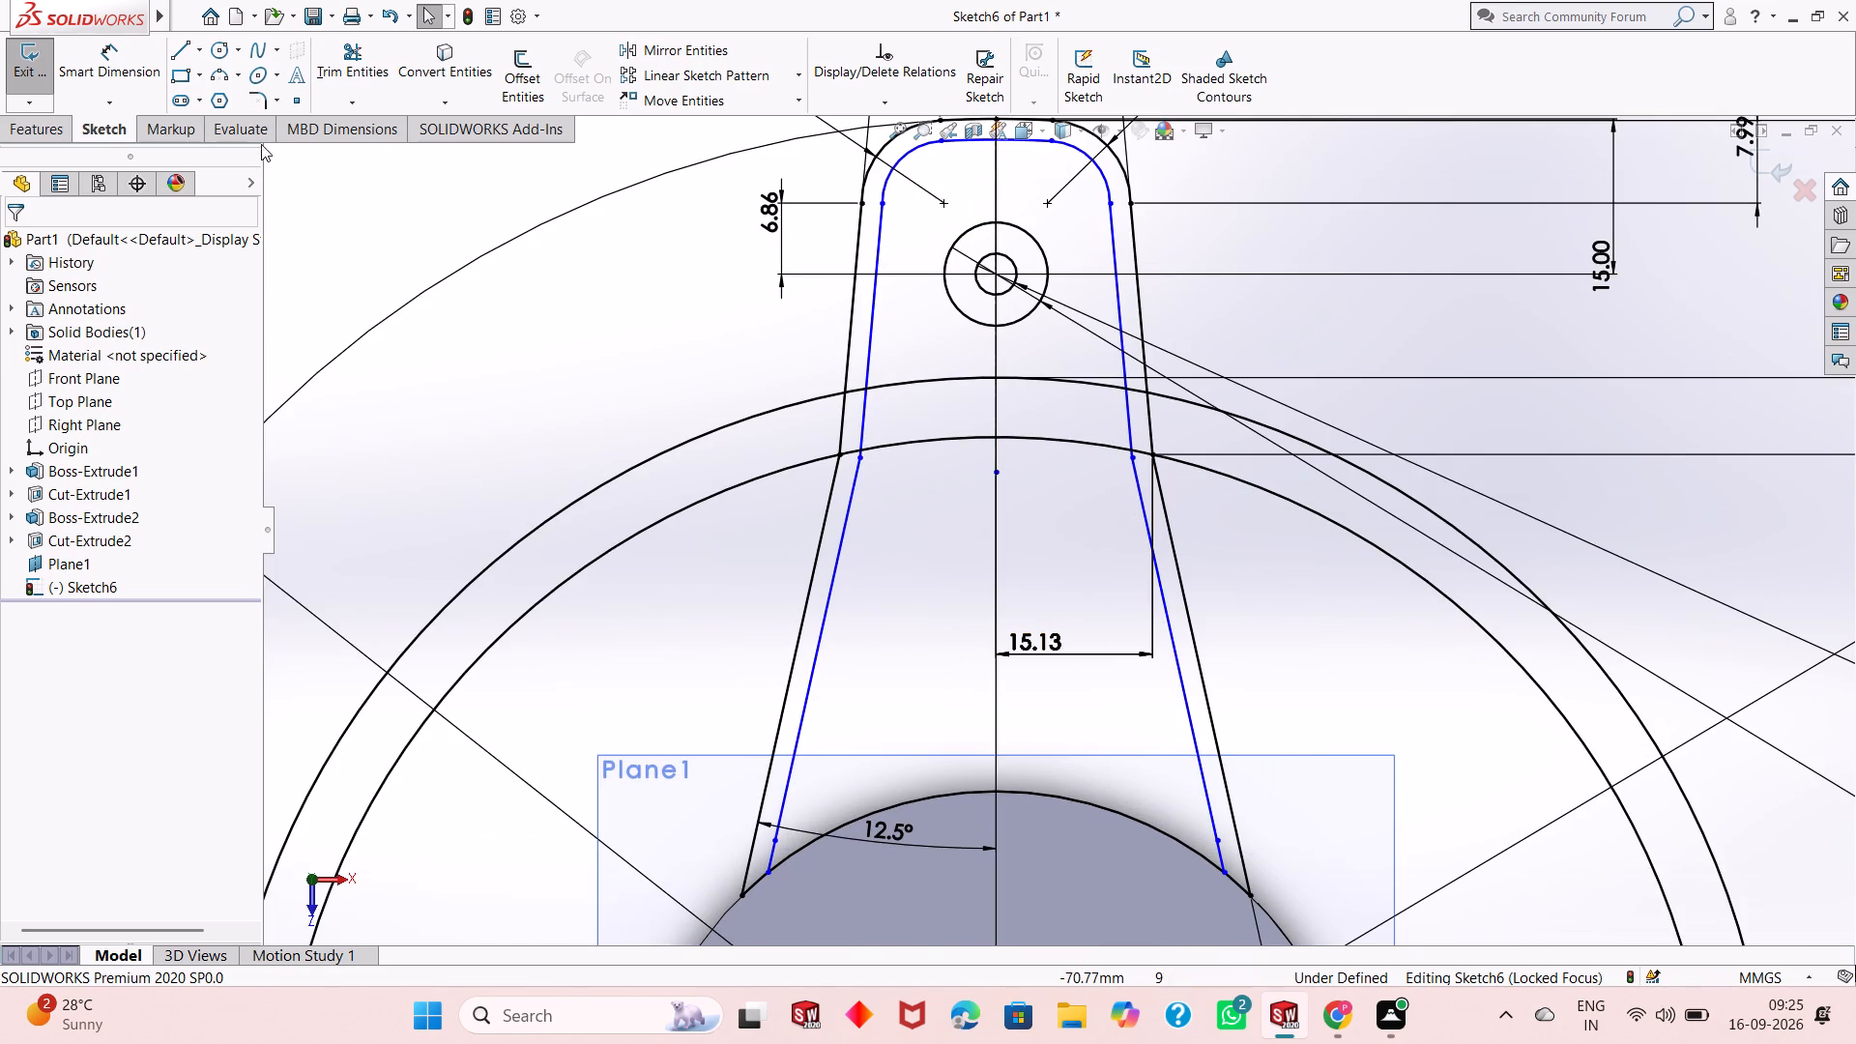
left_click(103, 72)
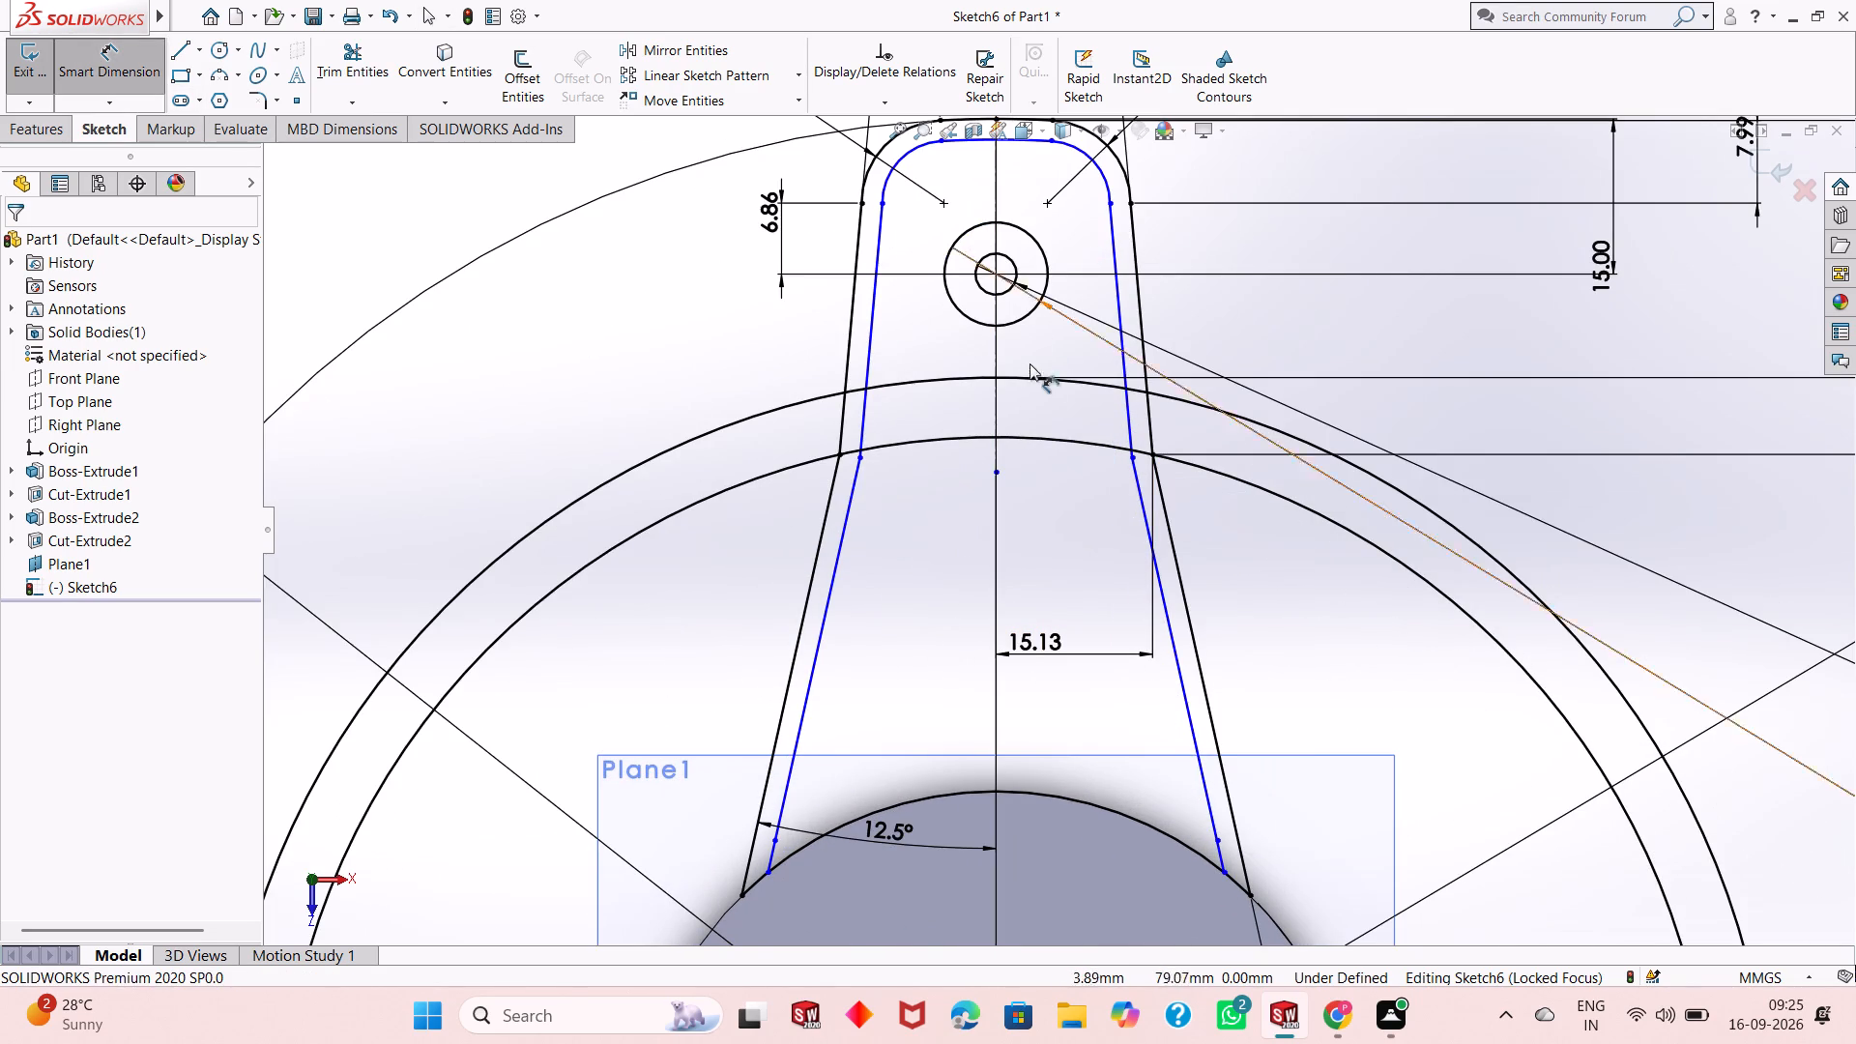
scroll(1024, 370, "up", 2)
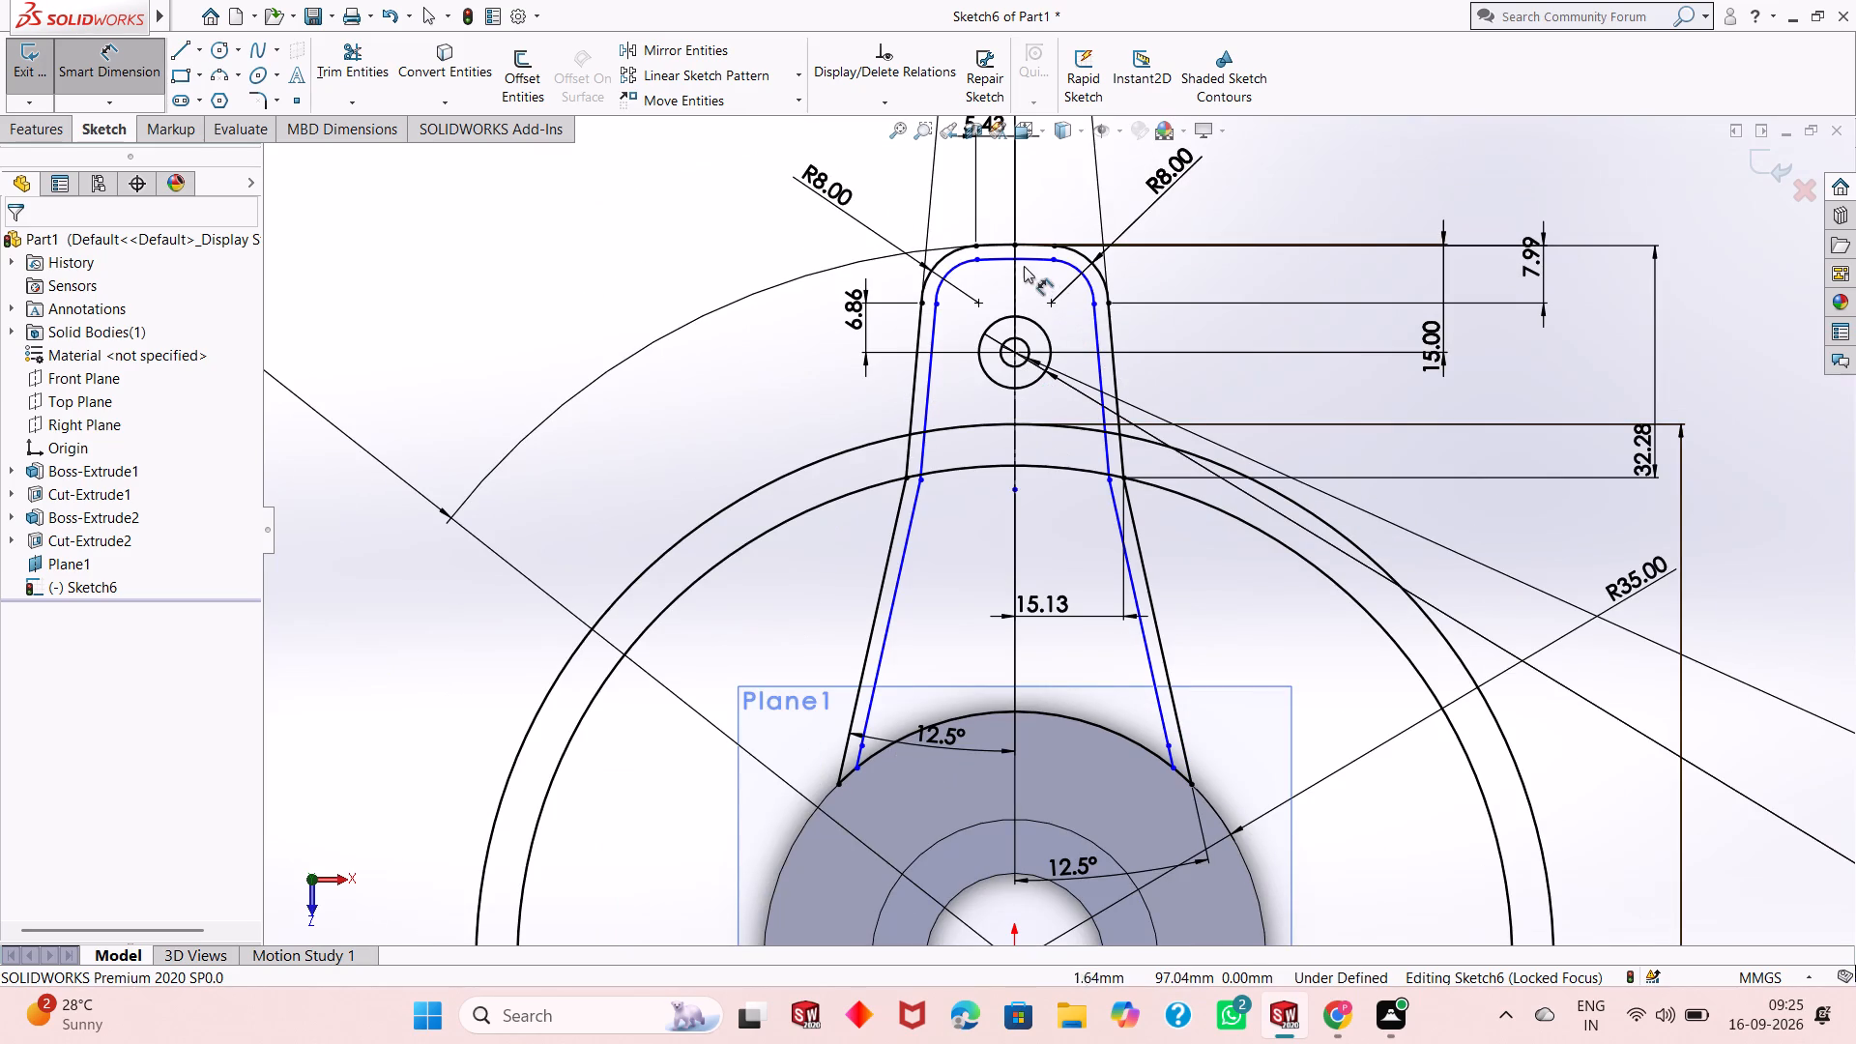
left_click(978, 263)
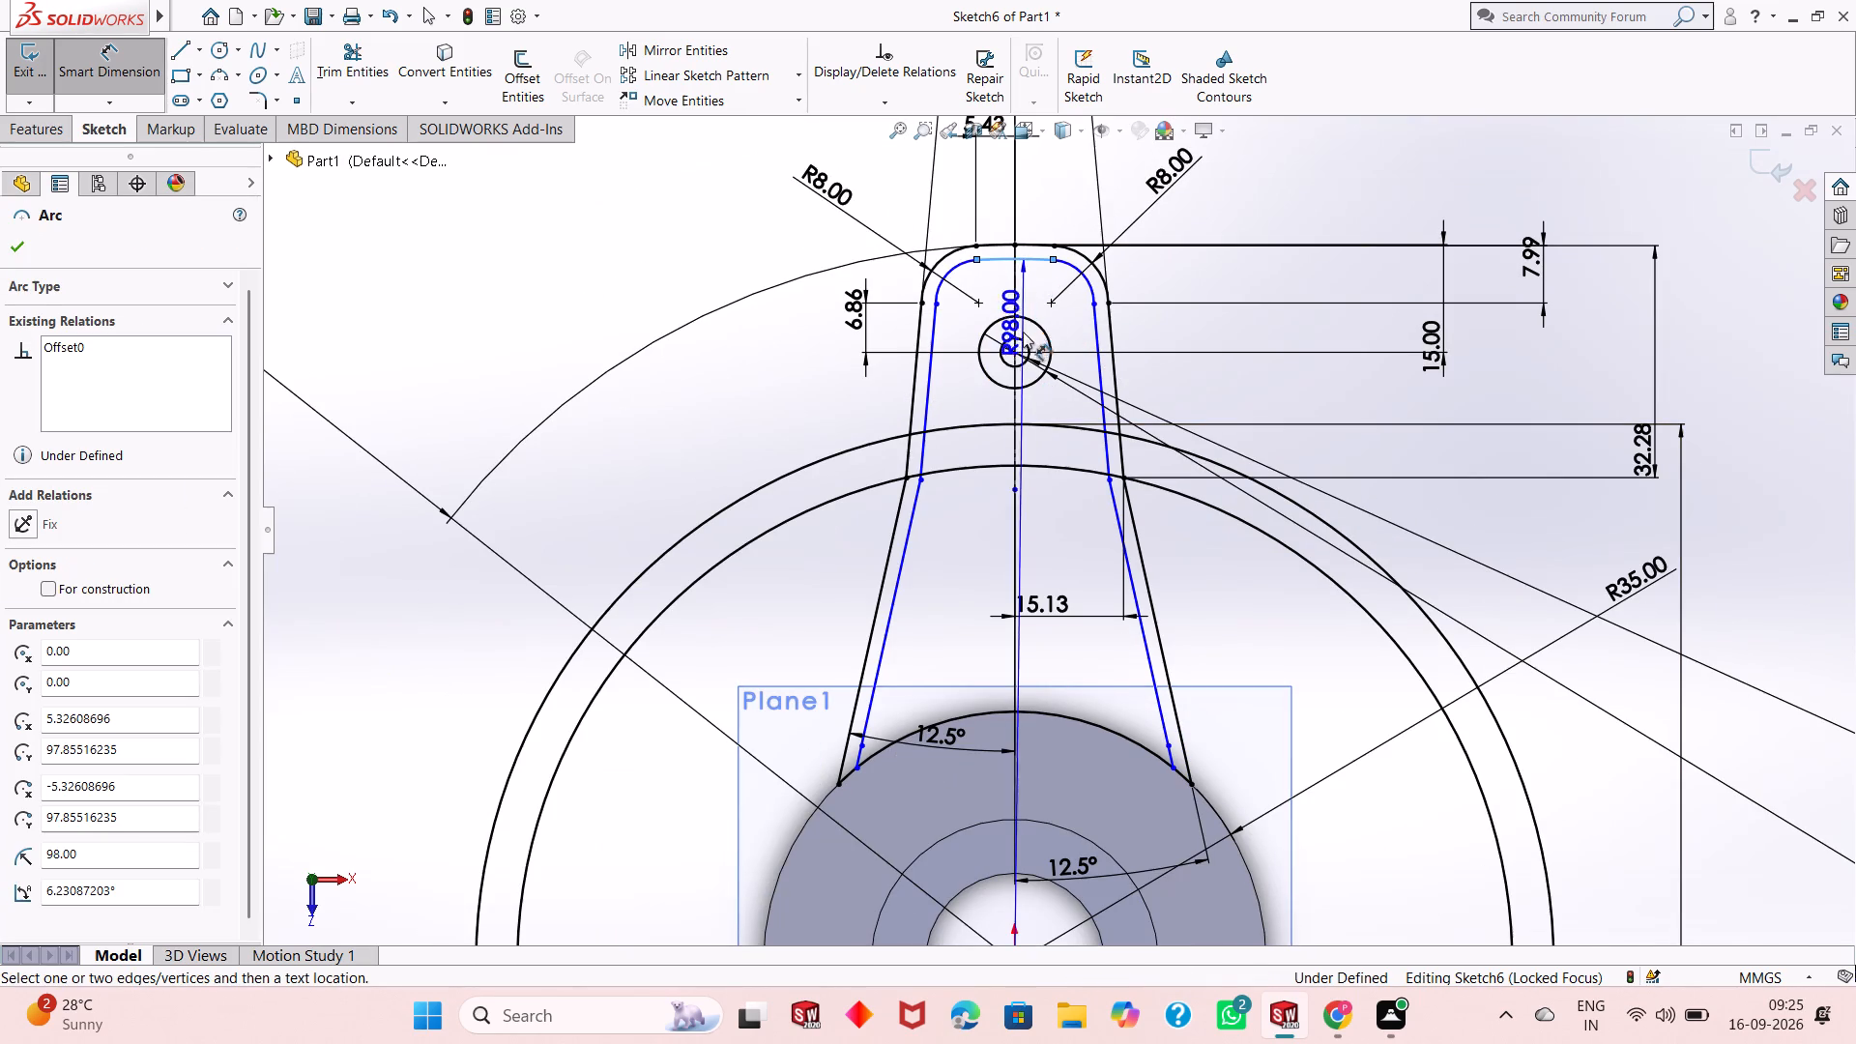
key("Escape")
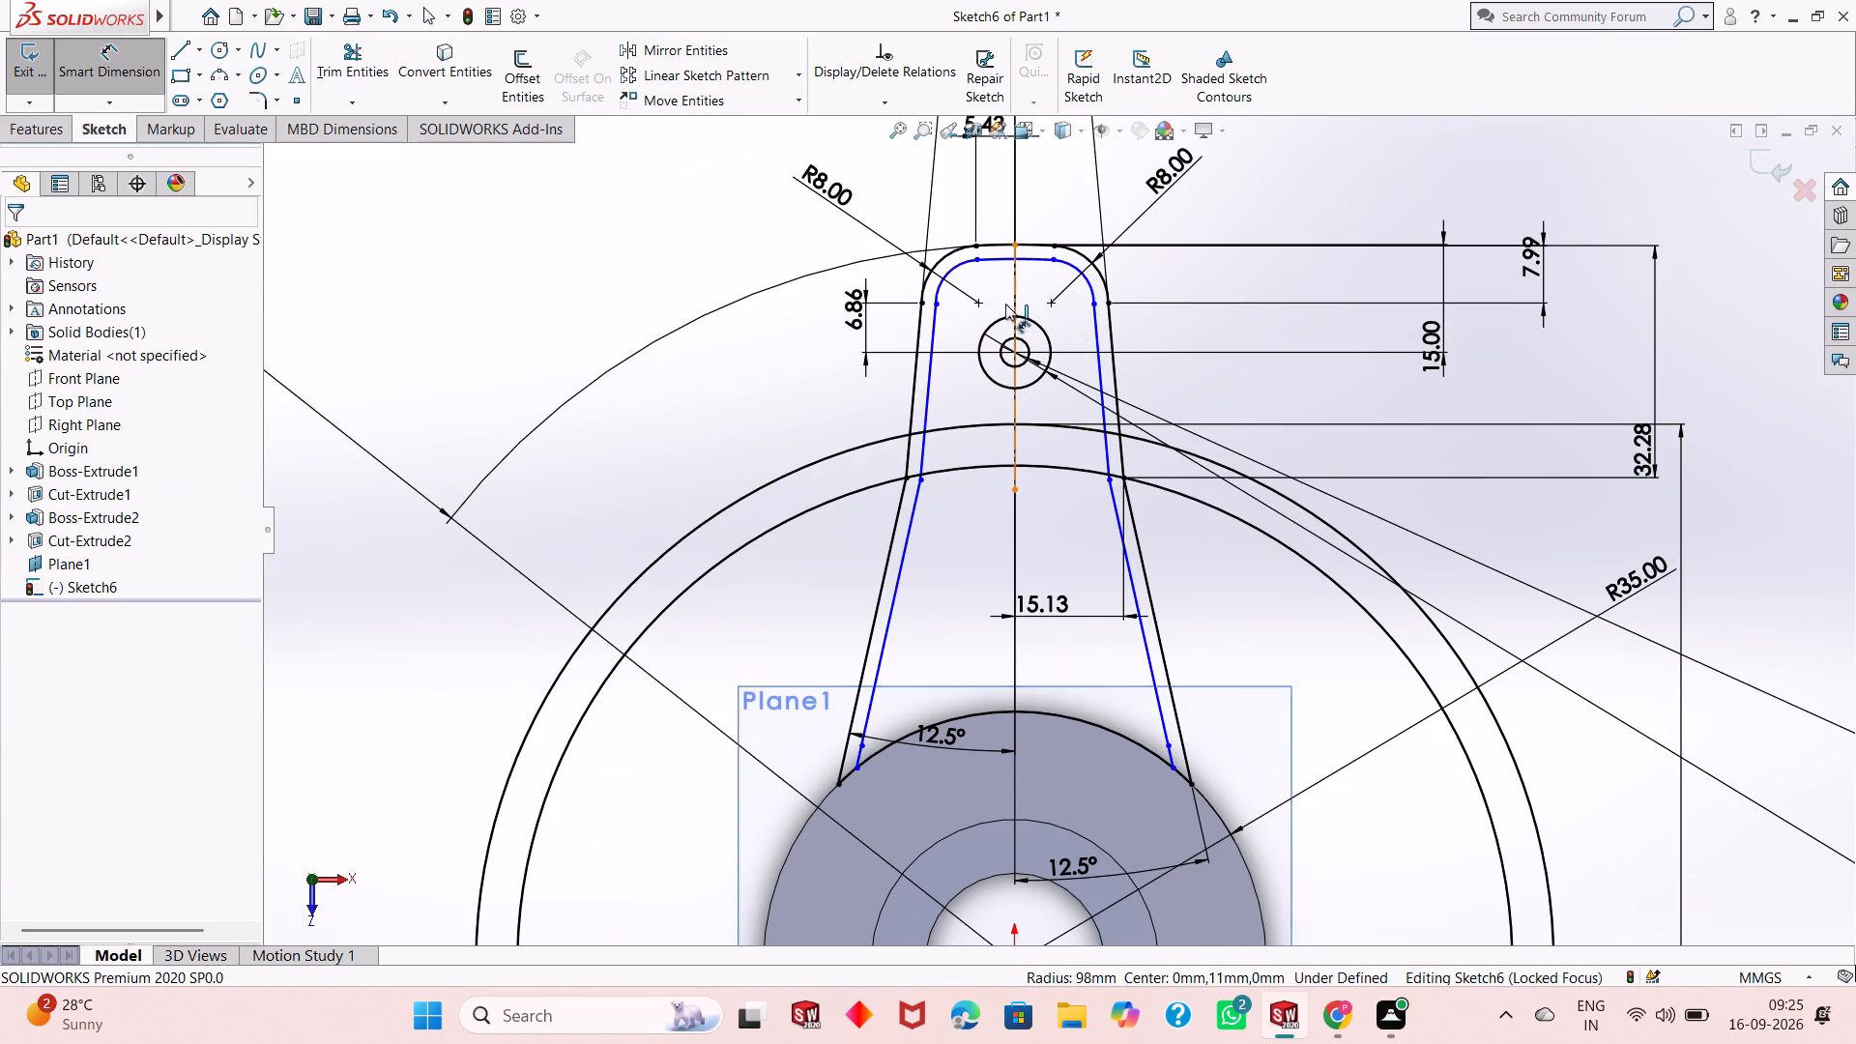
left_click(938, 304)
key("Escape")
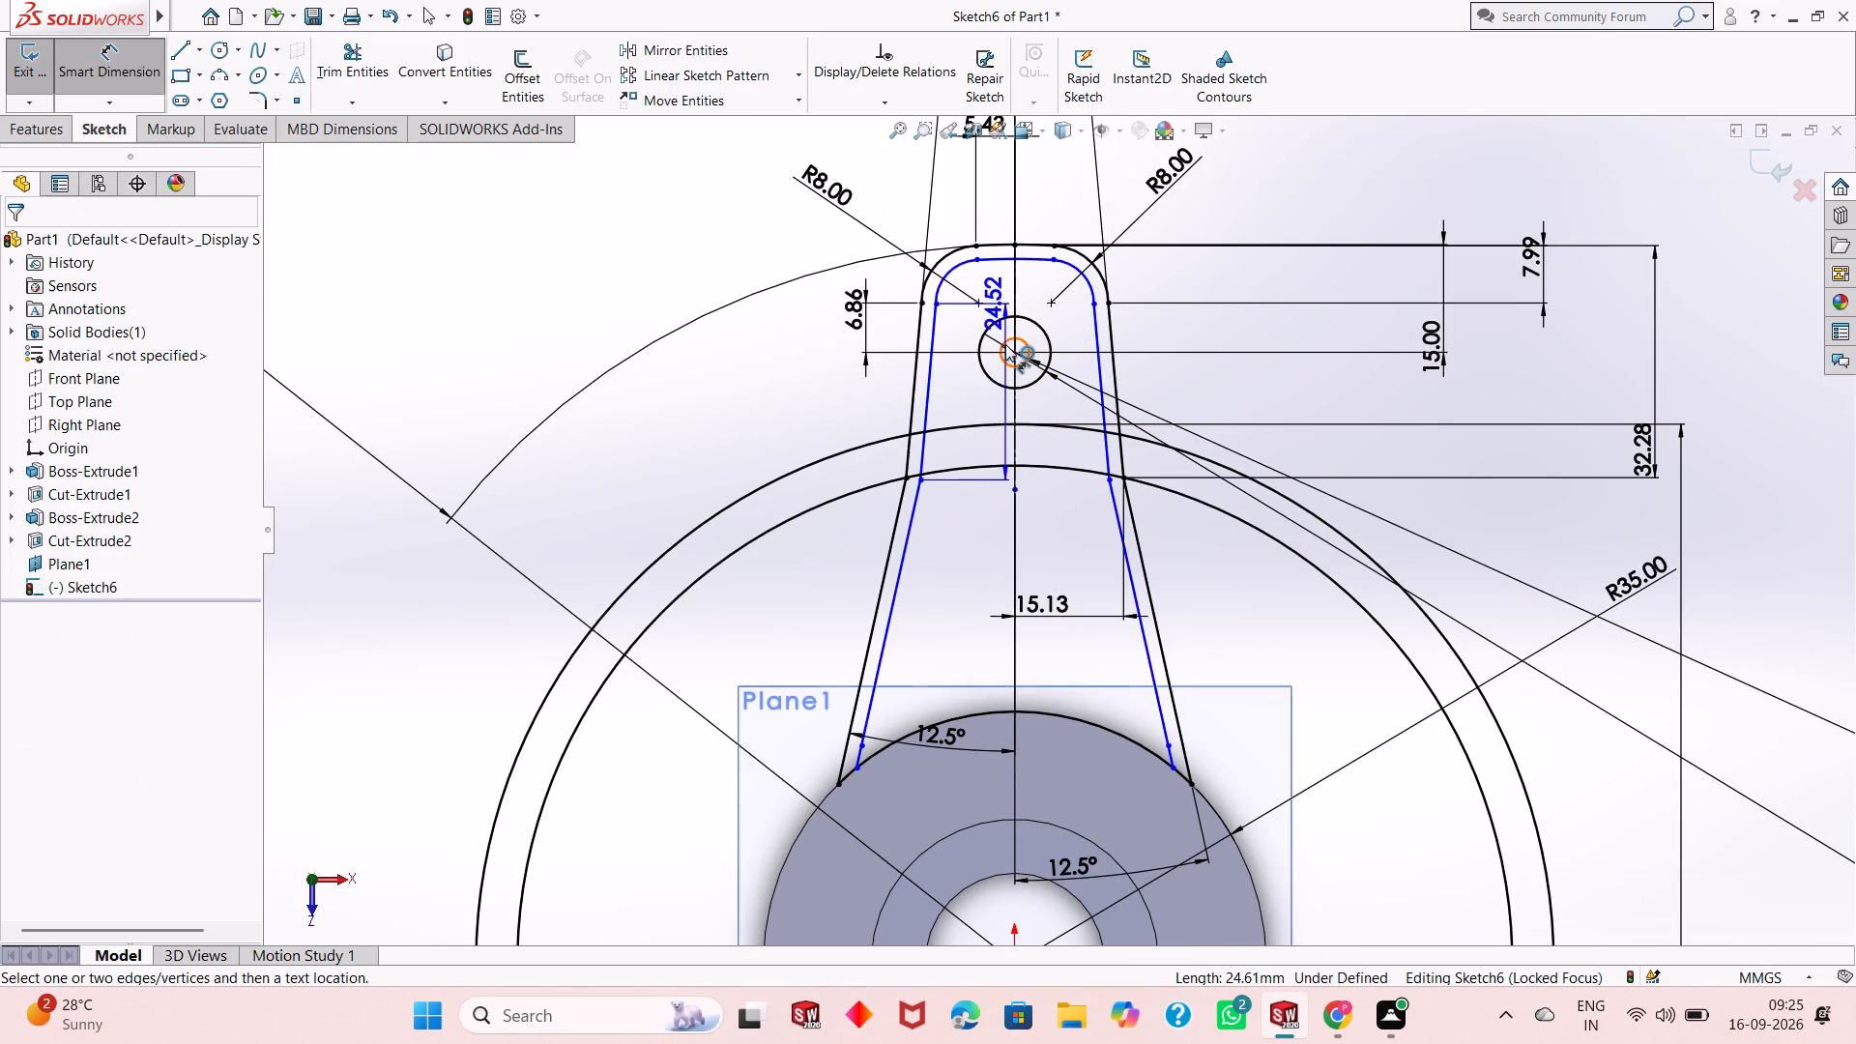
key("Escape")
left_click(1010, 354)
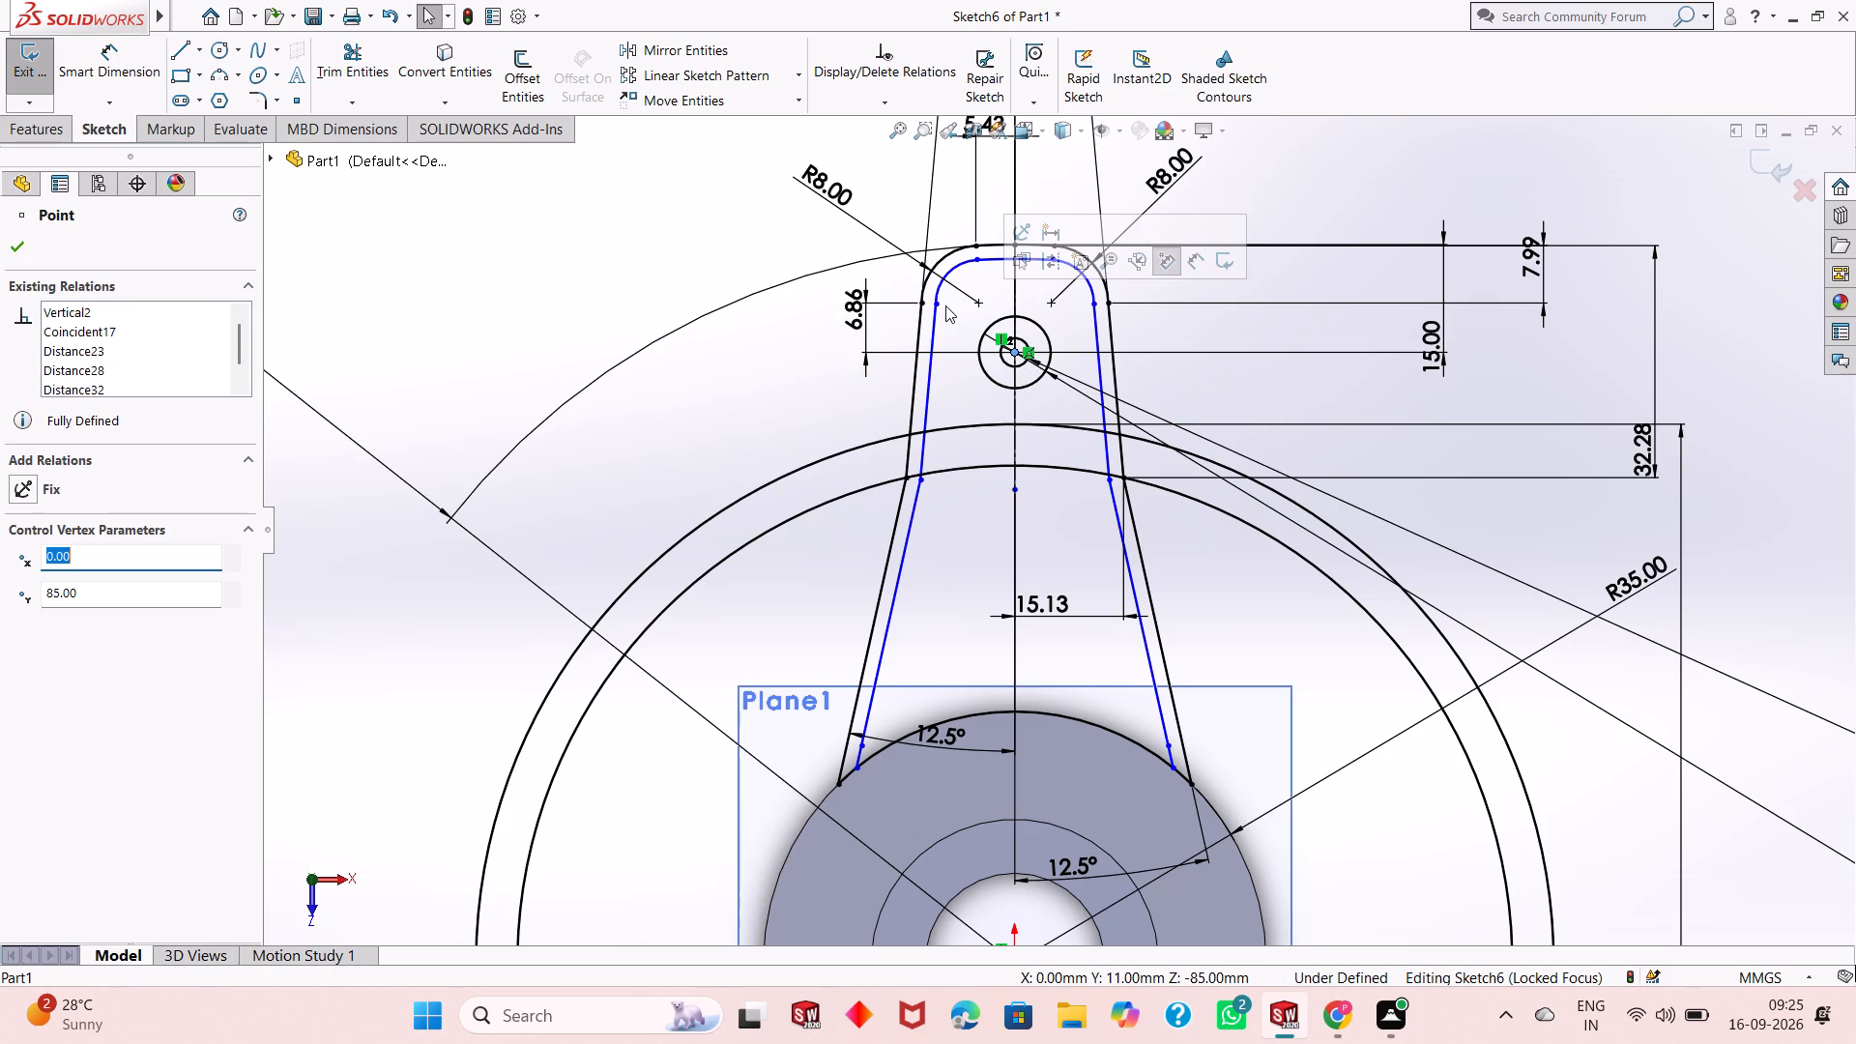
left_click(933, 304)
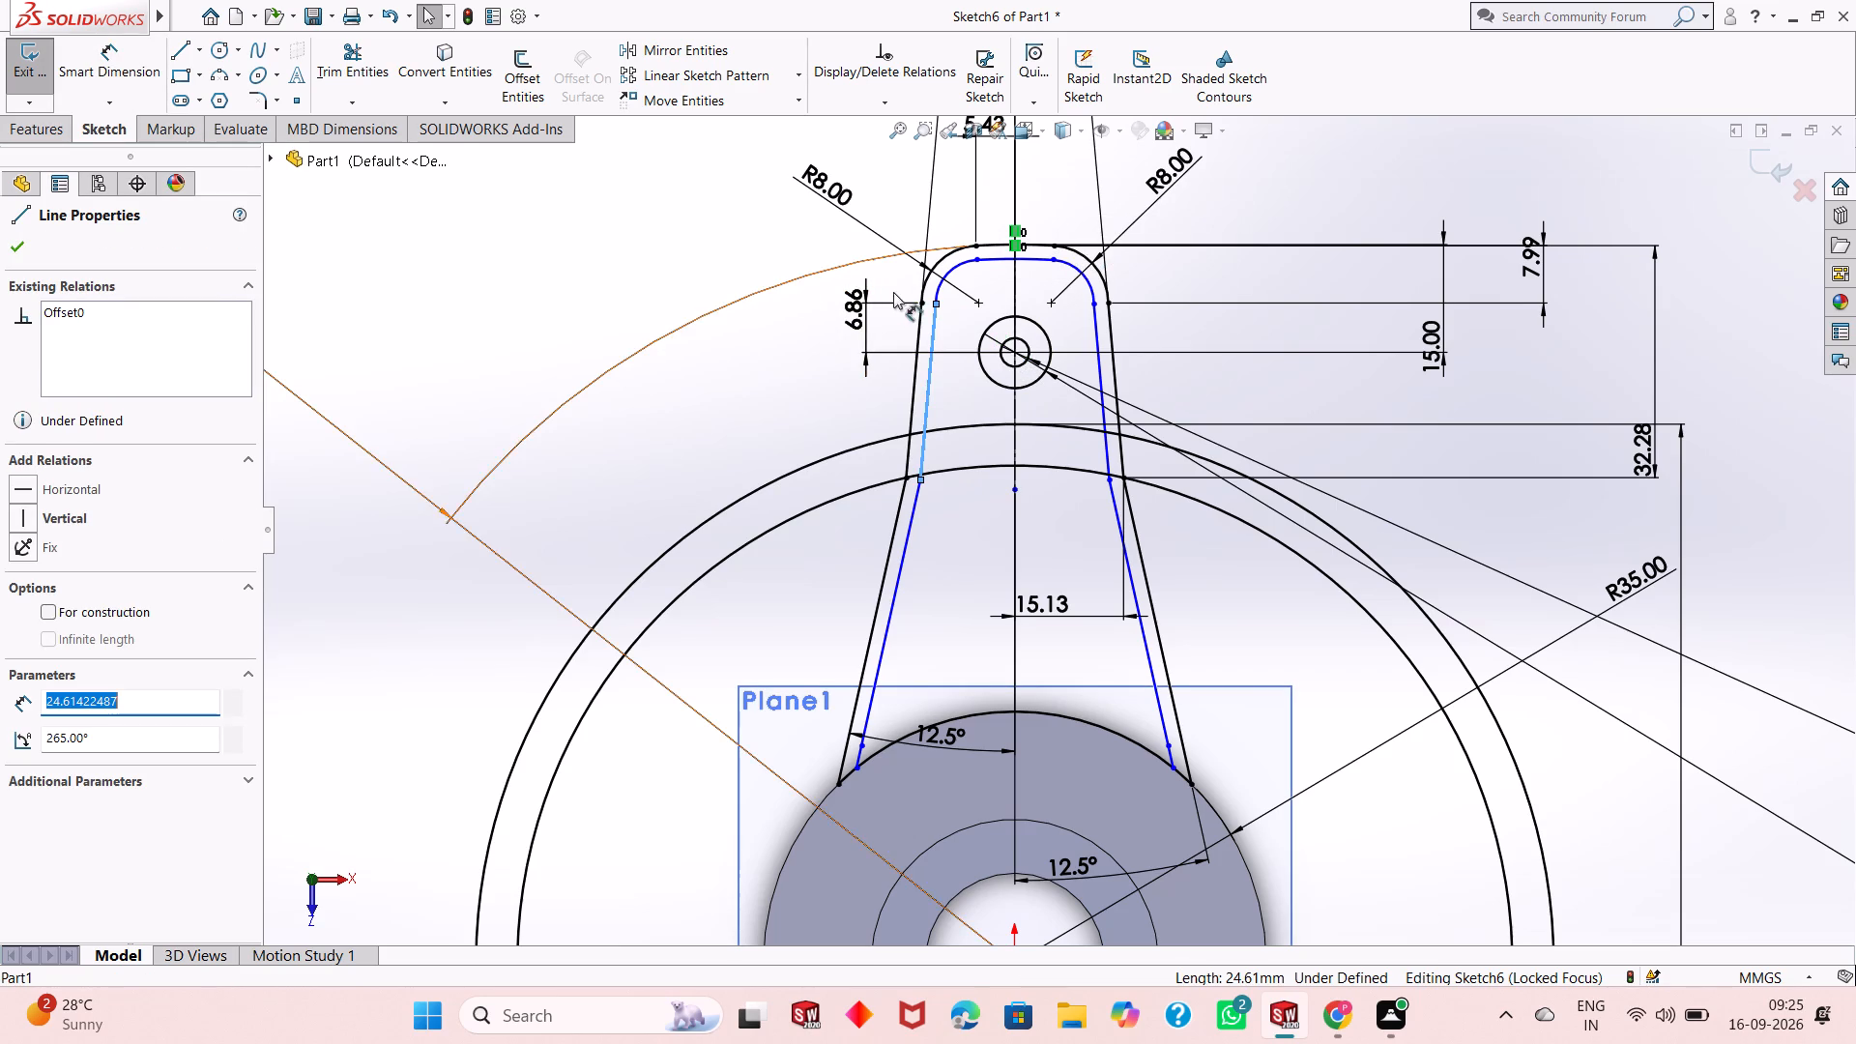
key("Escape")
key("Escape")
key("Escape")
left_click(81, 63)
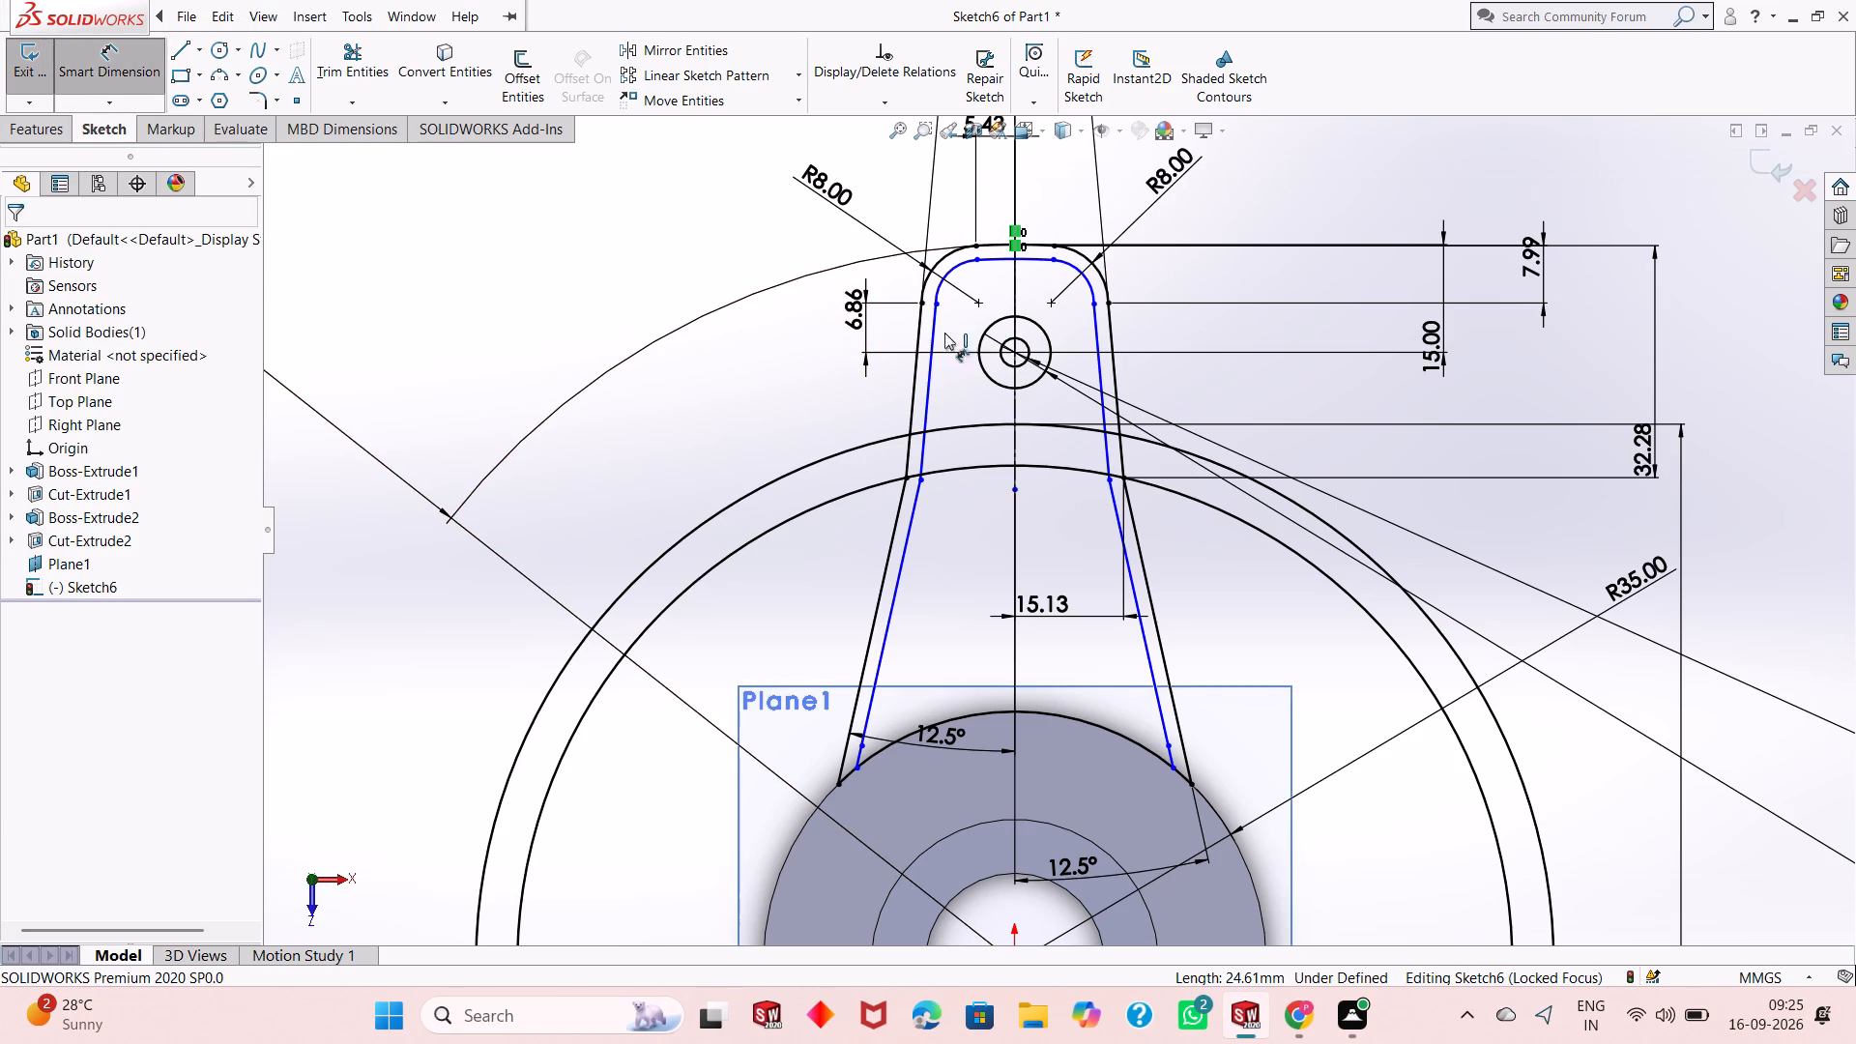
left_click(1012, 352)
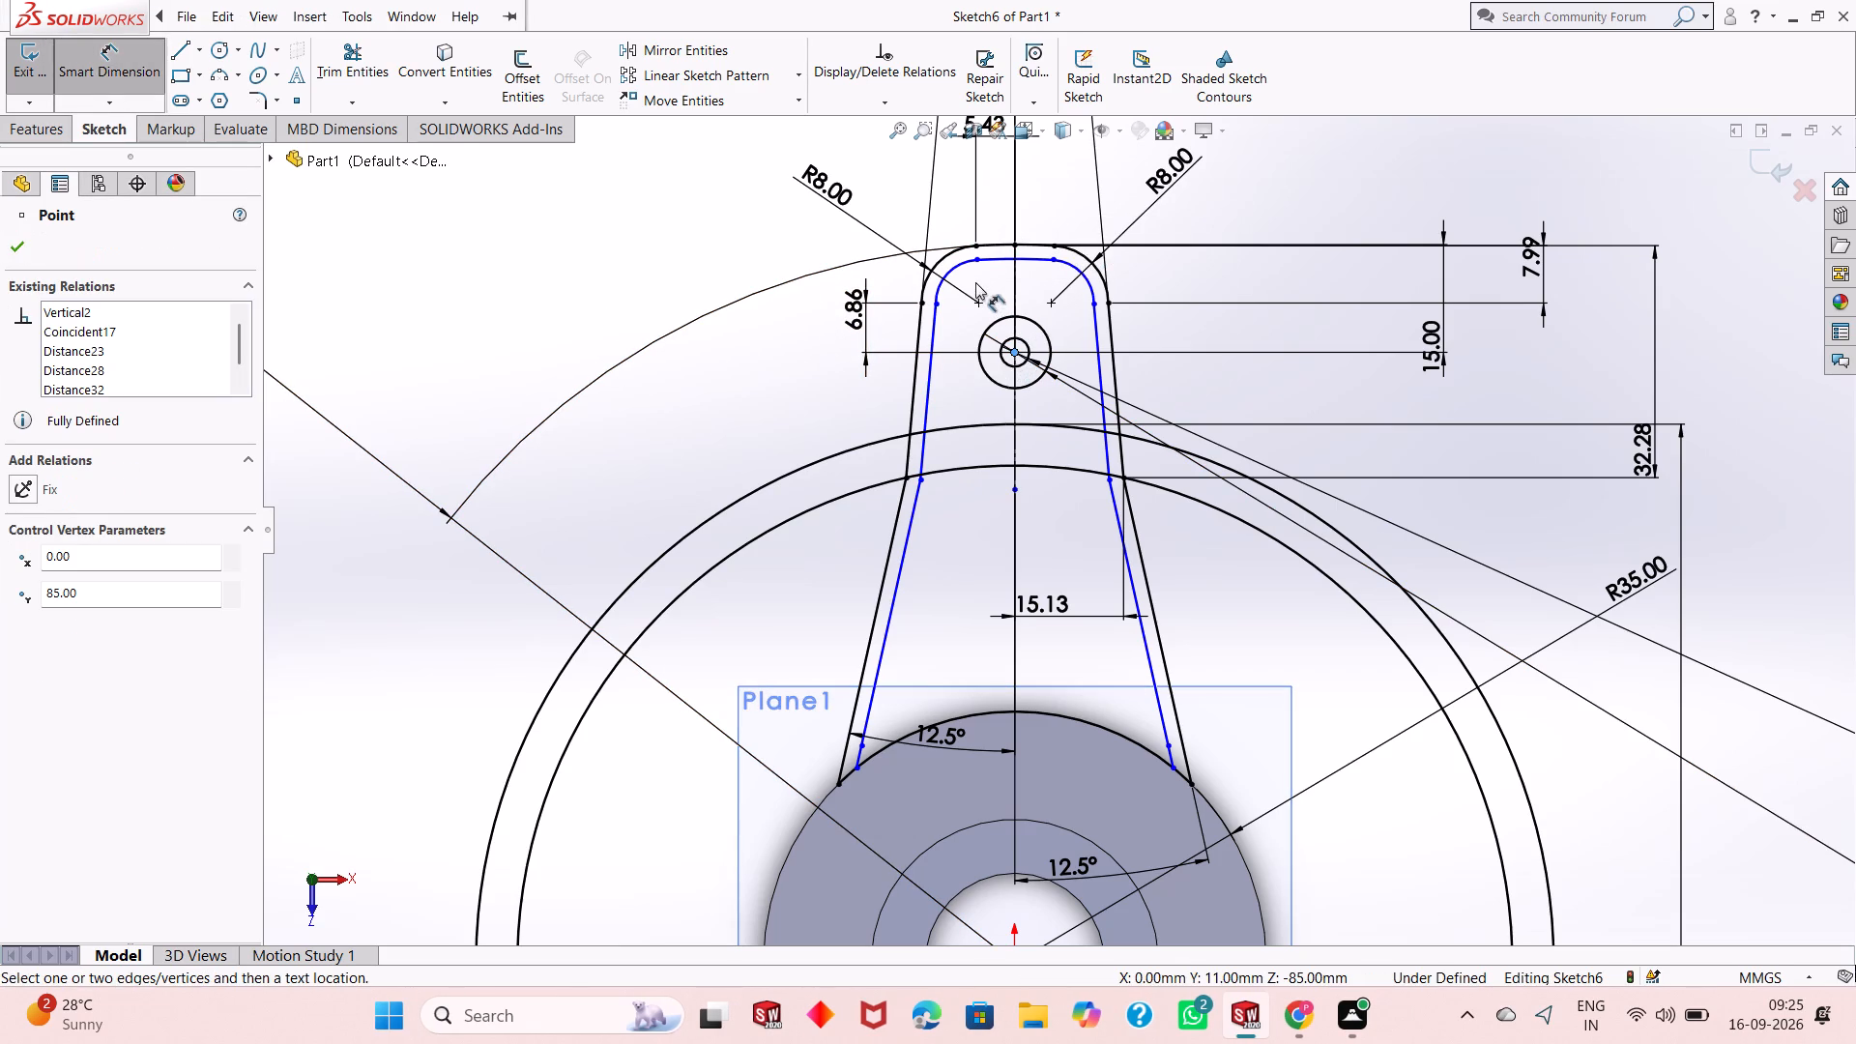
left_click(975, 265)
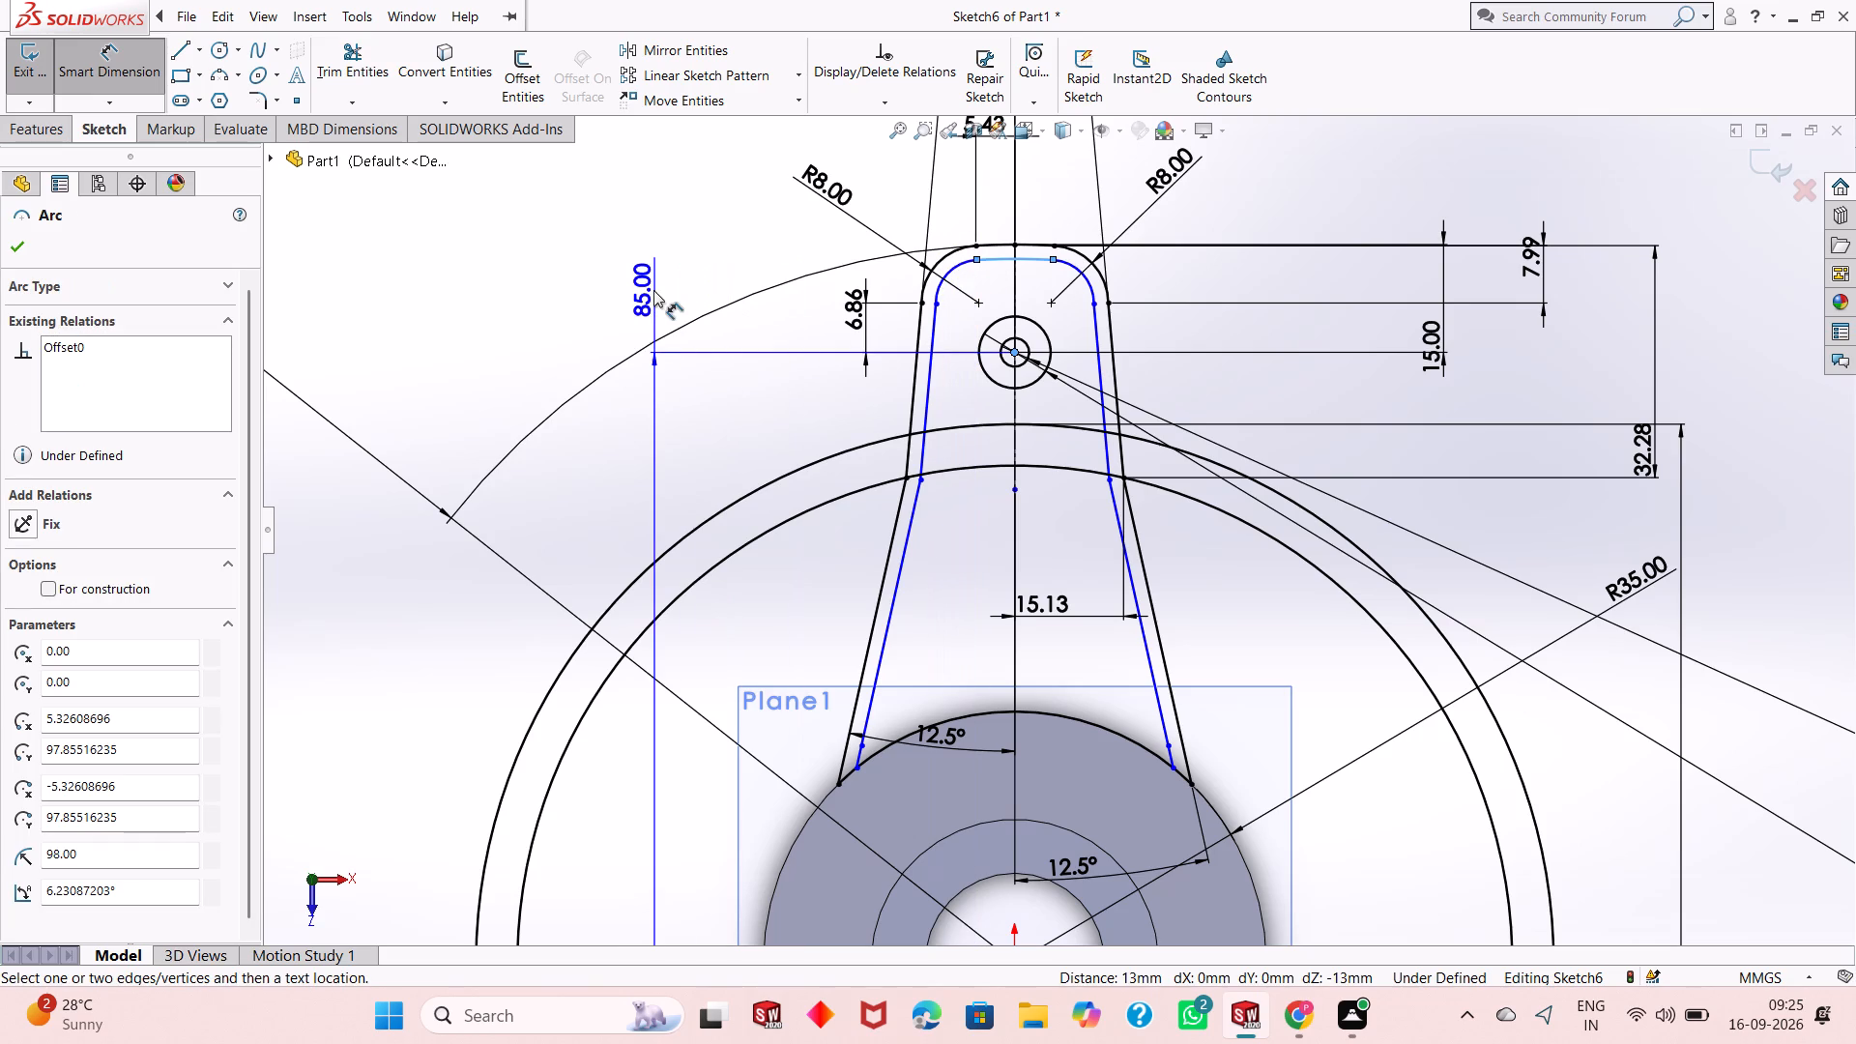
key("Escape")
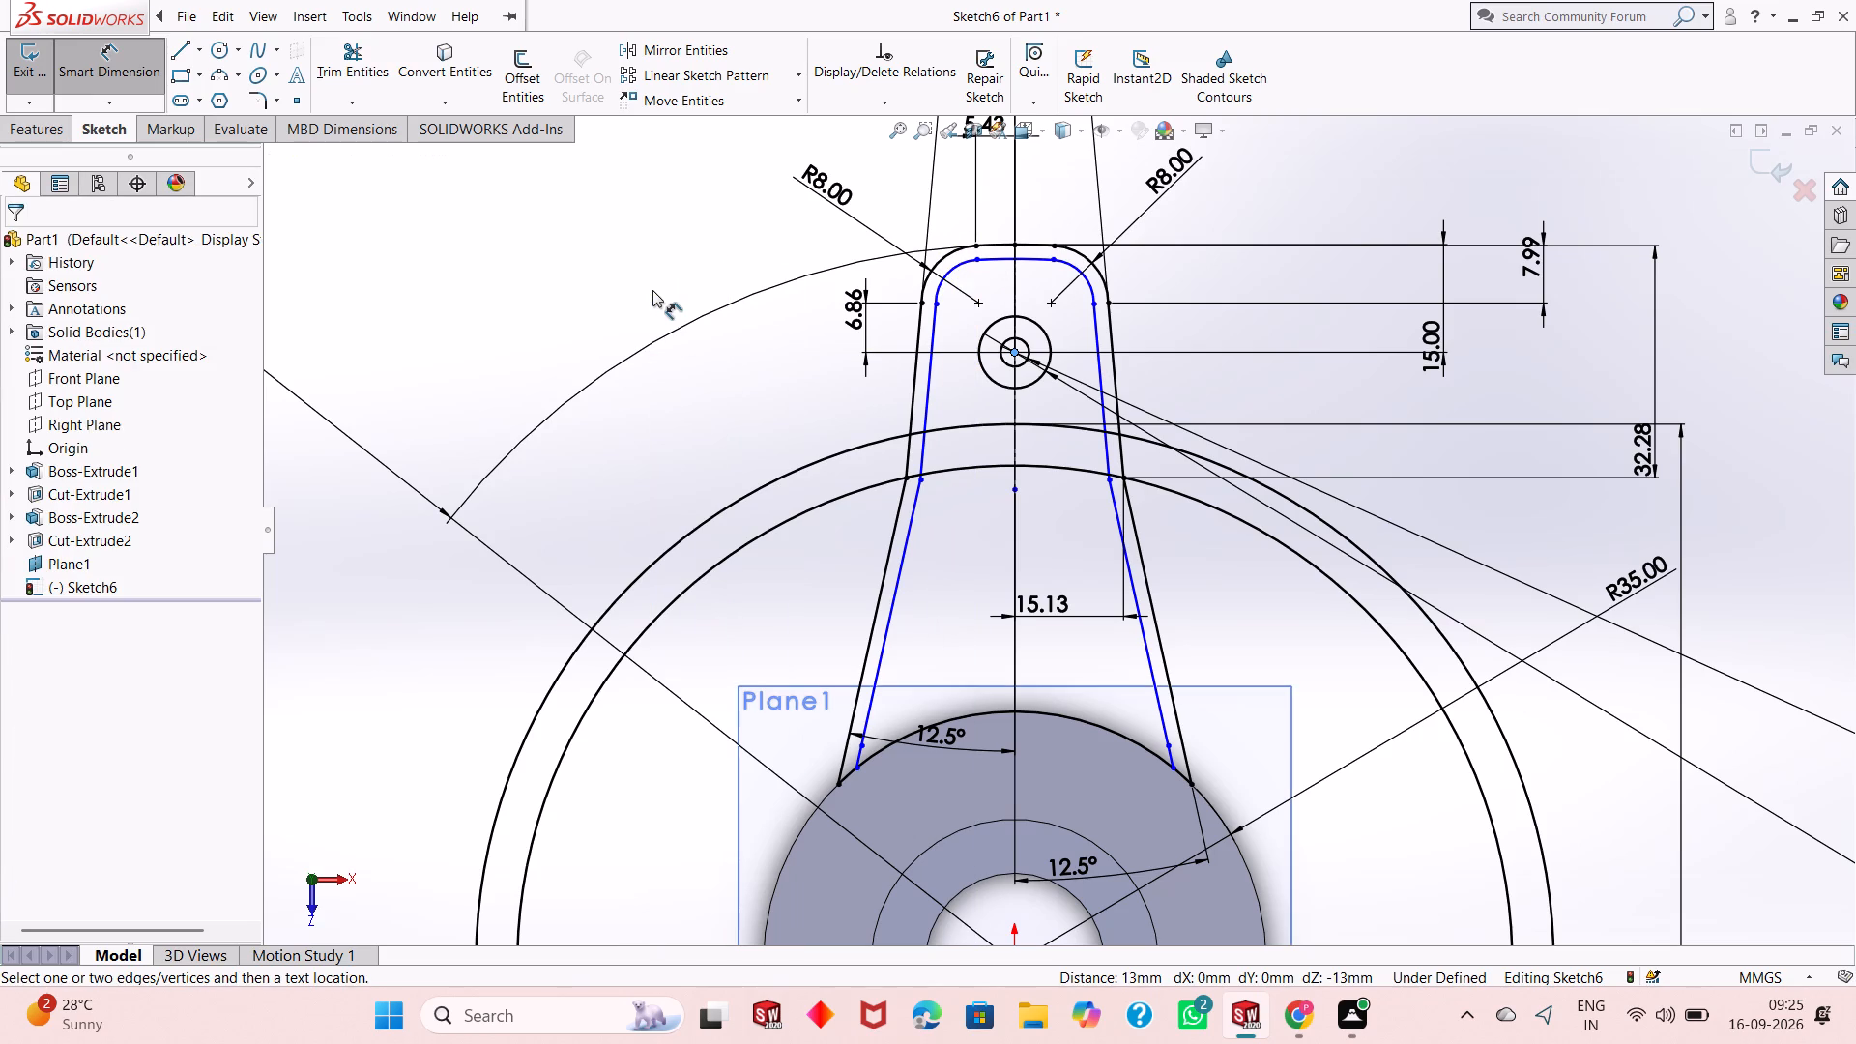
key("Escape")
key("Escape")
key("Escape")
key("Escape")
Dimension the perpendicular distance from the lug hole's centre to the right upper side line of the inner offset outline, then end dimensioning.
left_click(119, 72)
scroll(1024, 372, "down", 5)
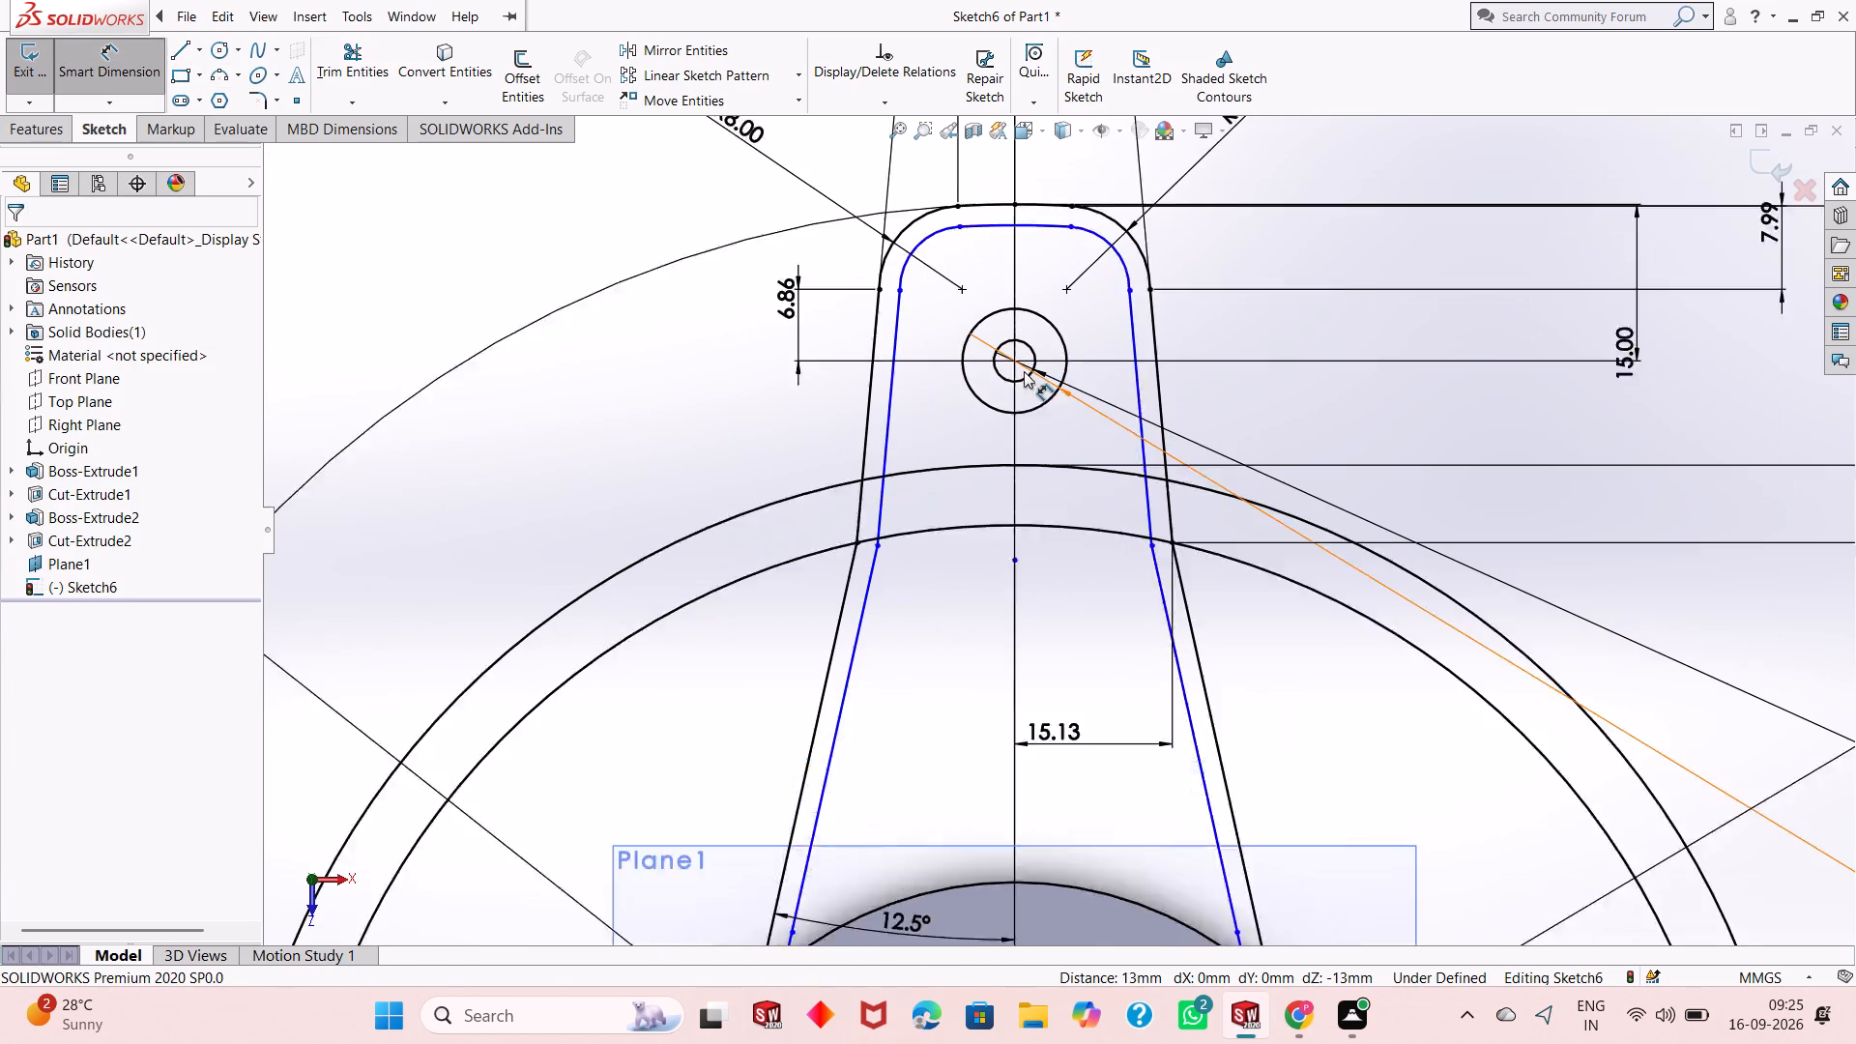
left_click(1013, 366)
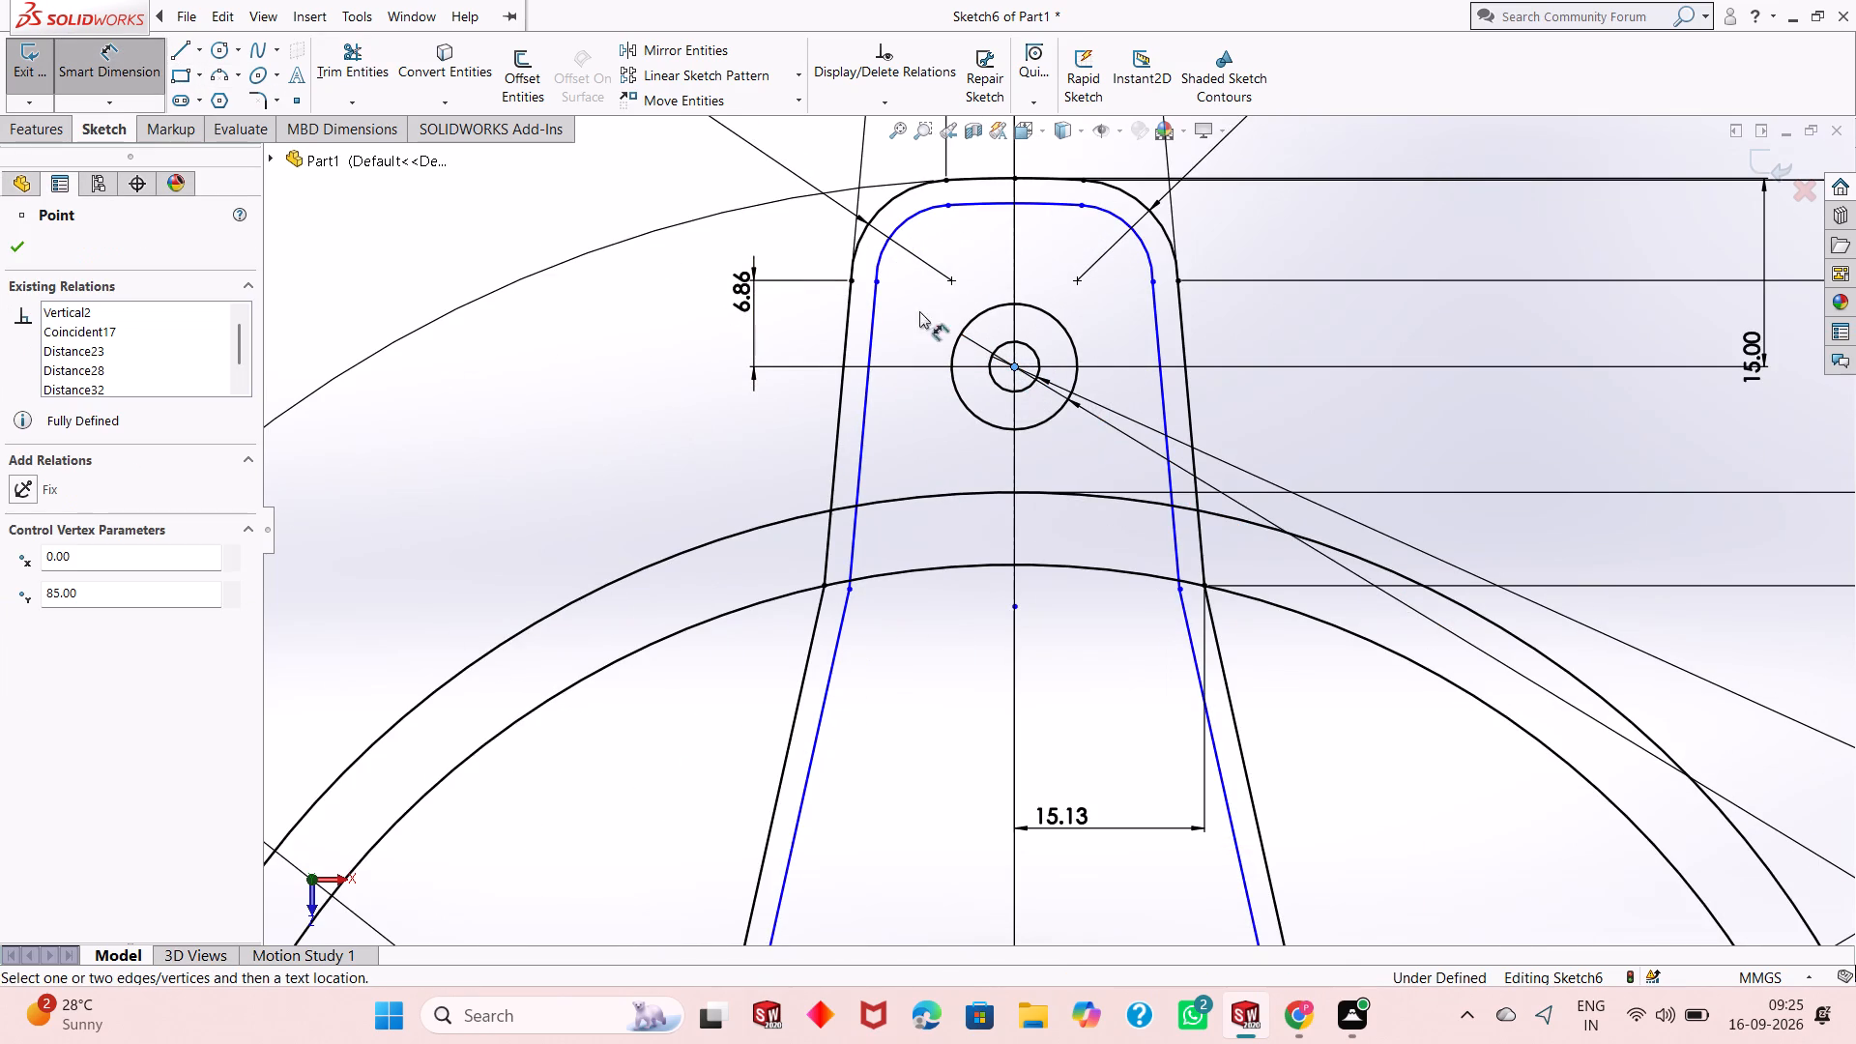
left_click(877, 281)
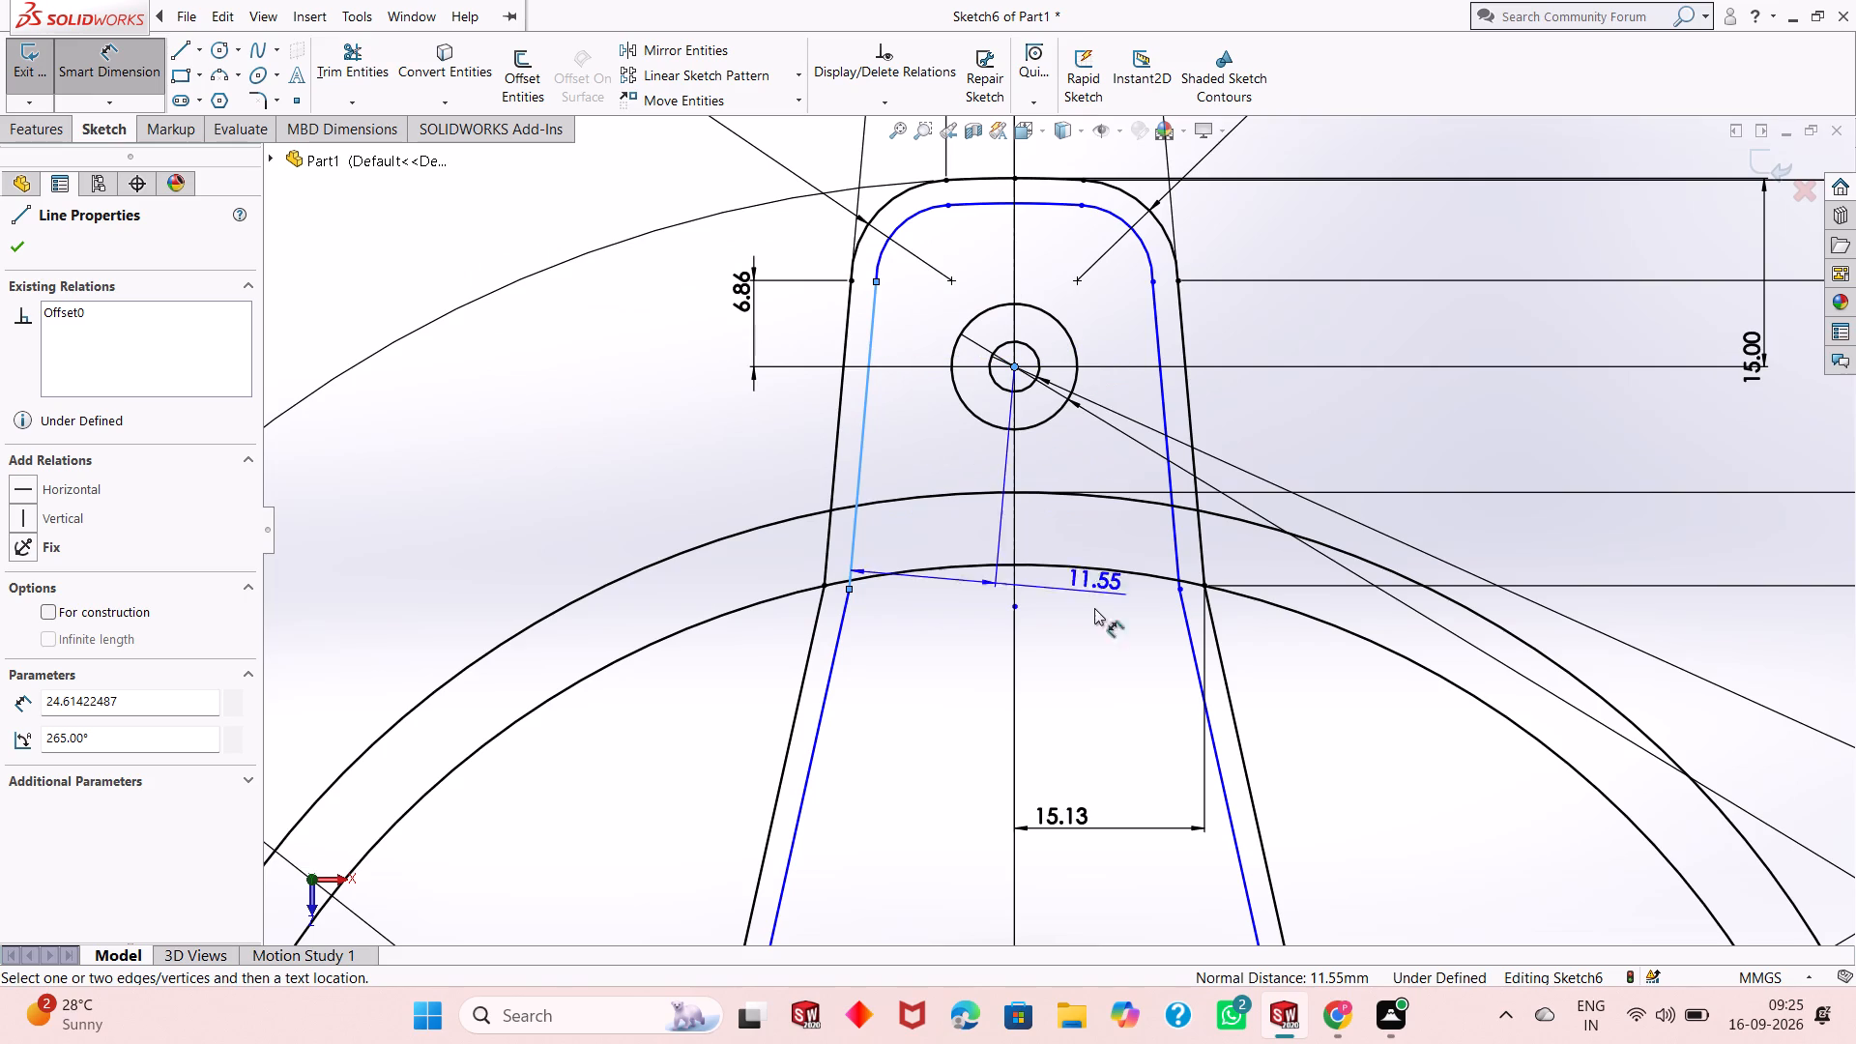
key("Escape")
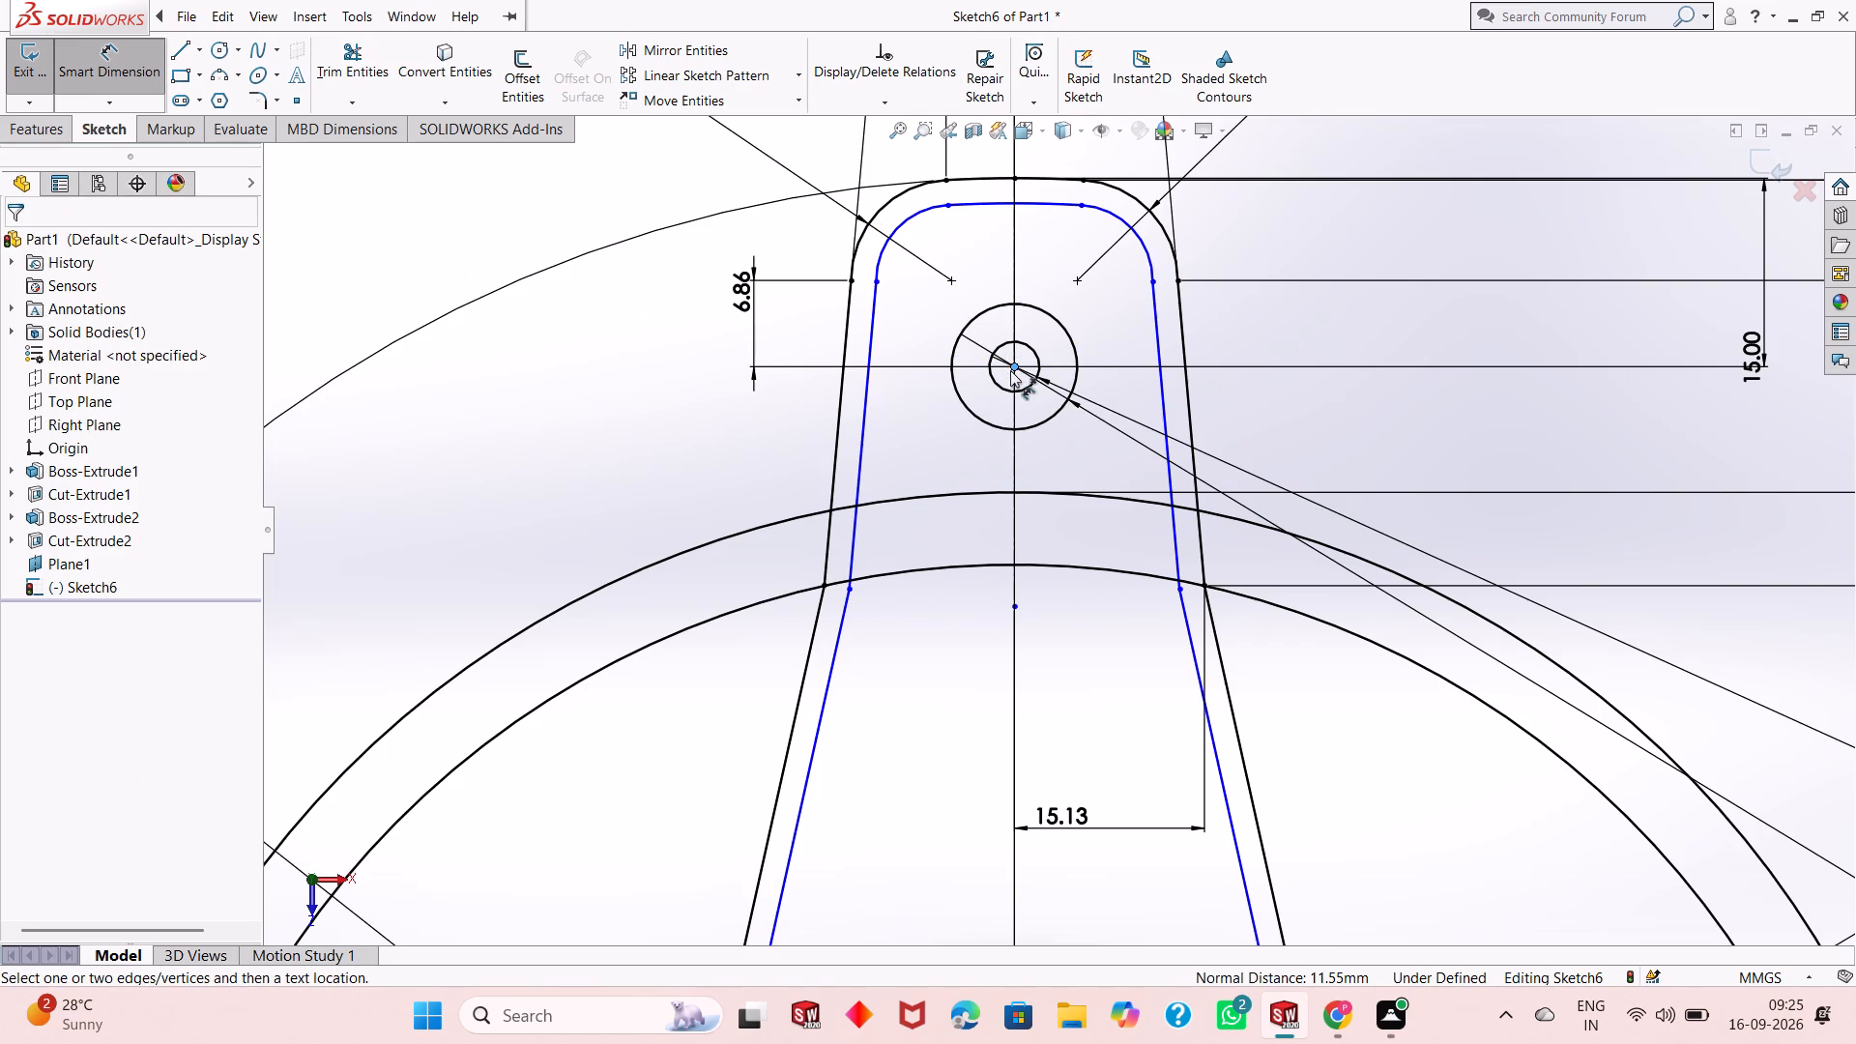
left_click(947, 207)
key("Escape")
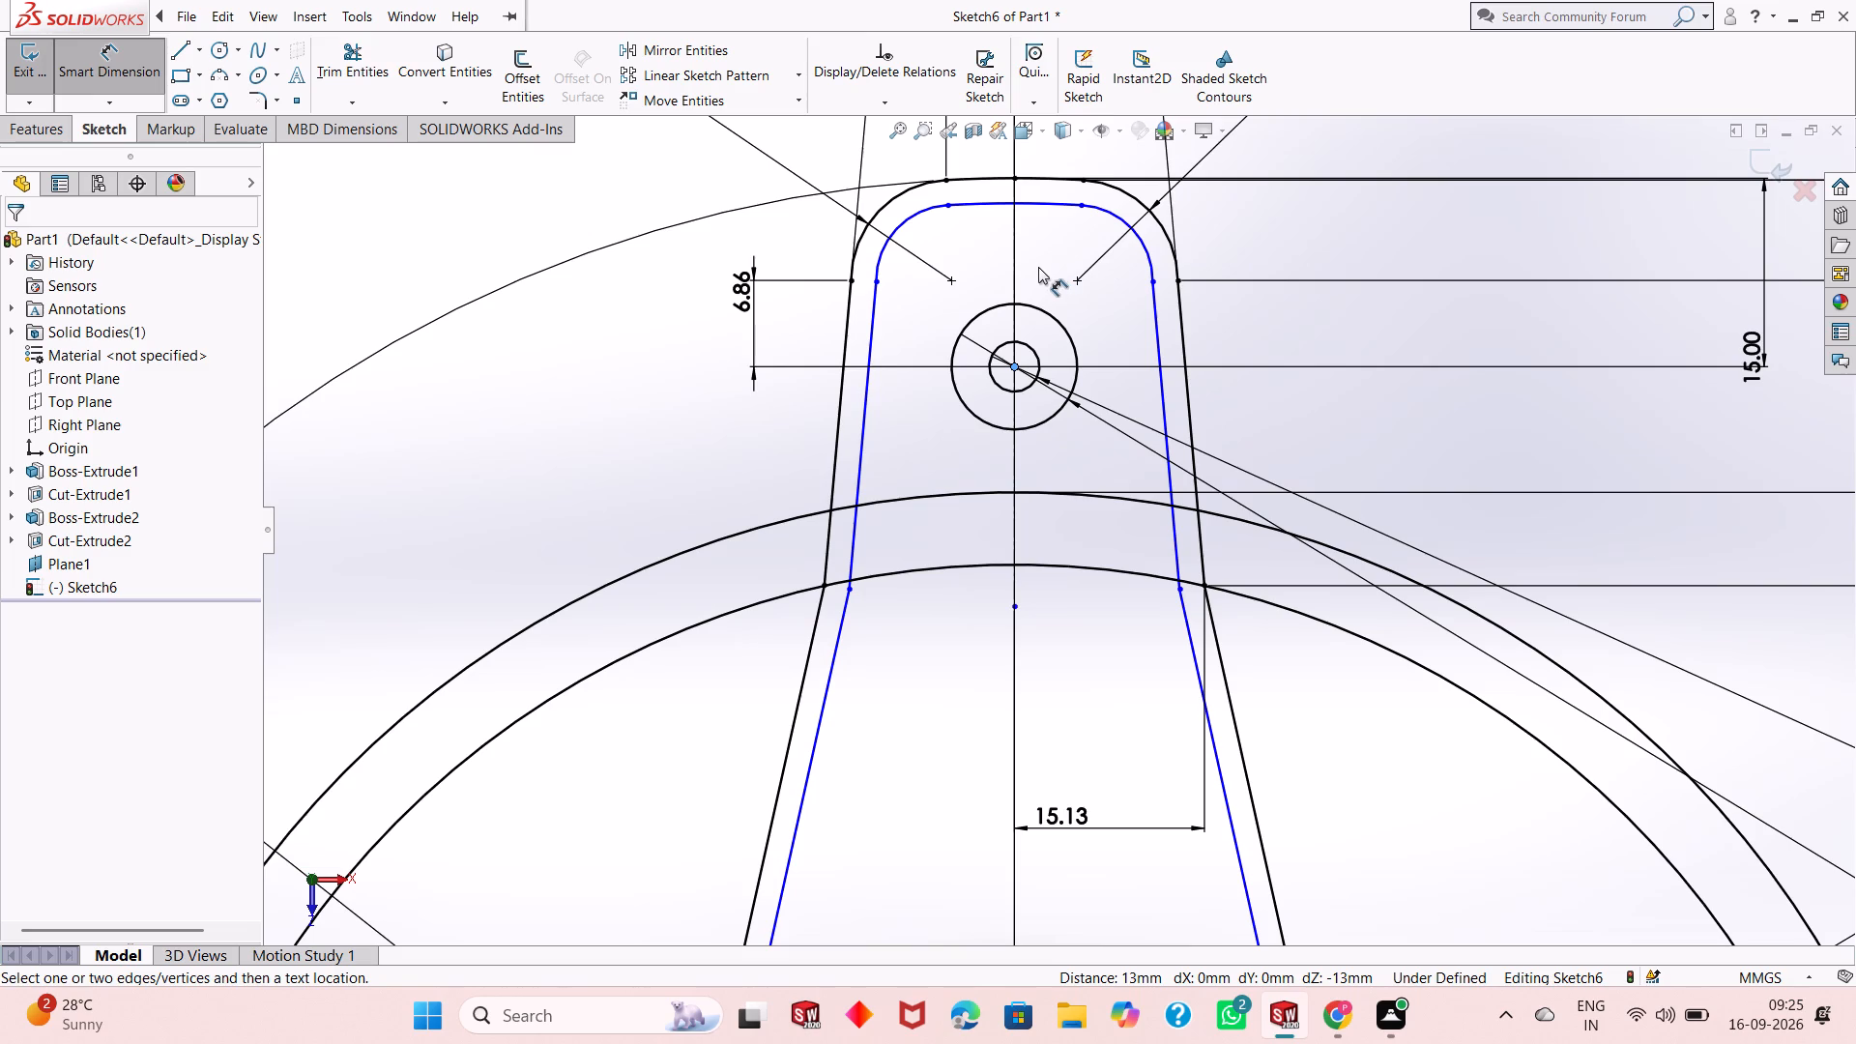
left_click(1153, 281)
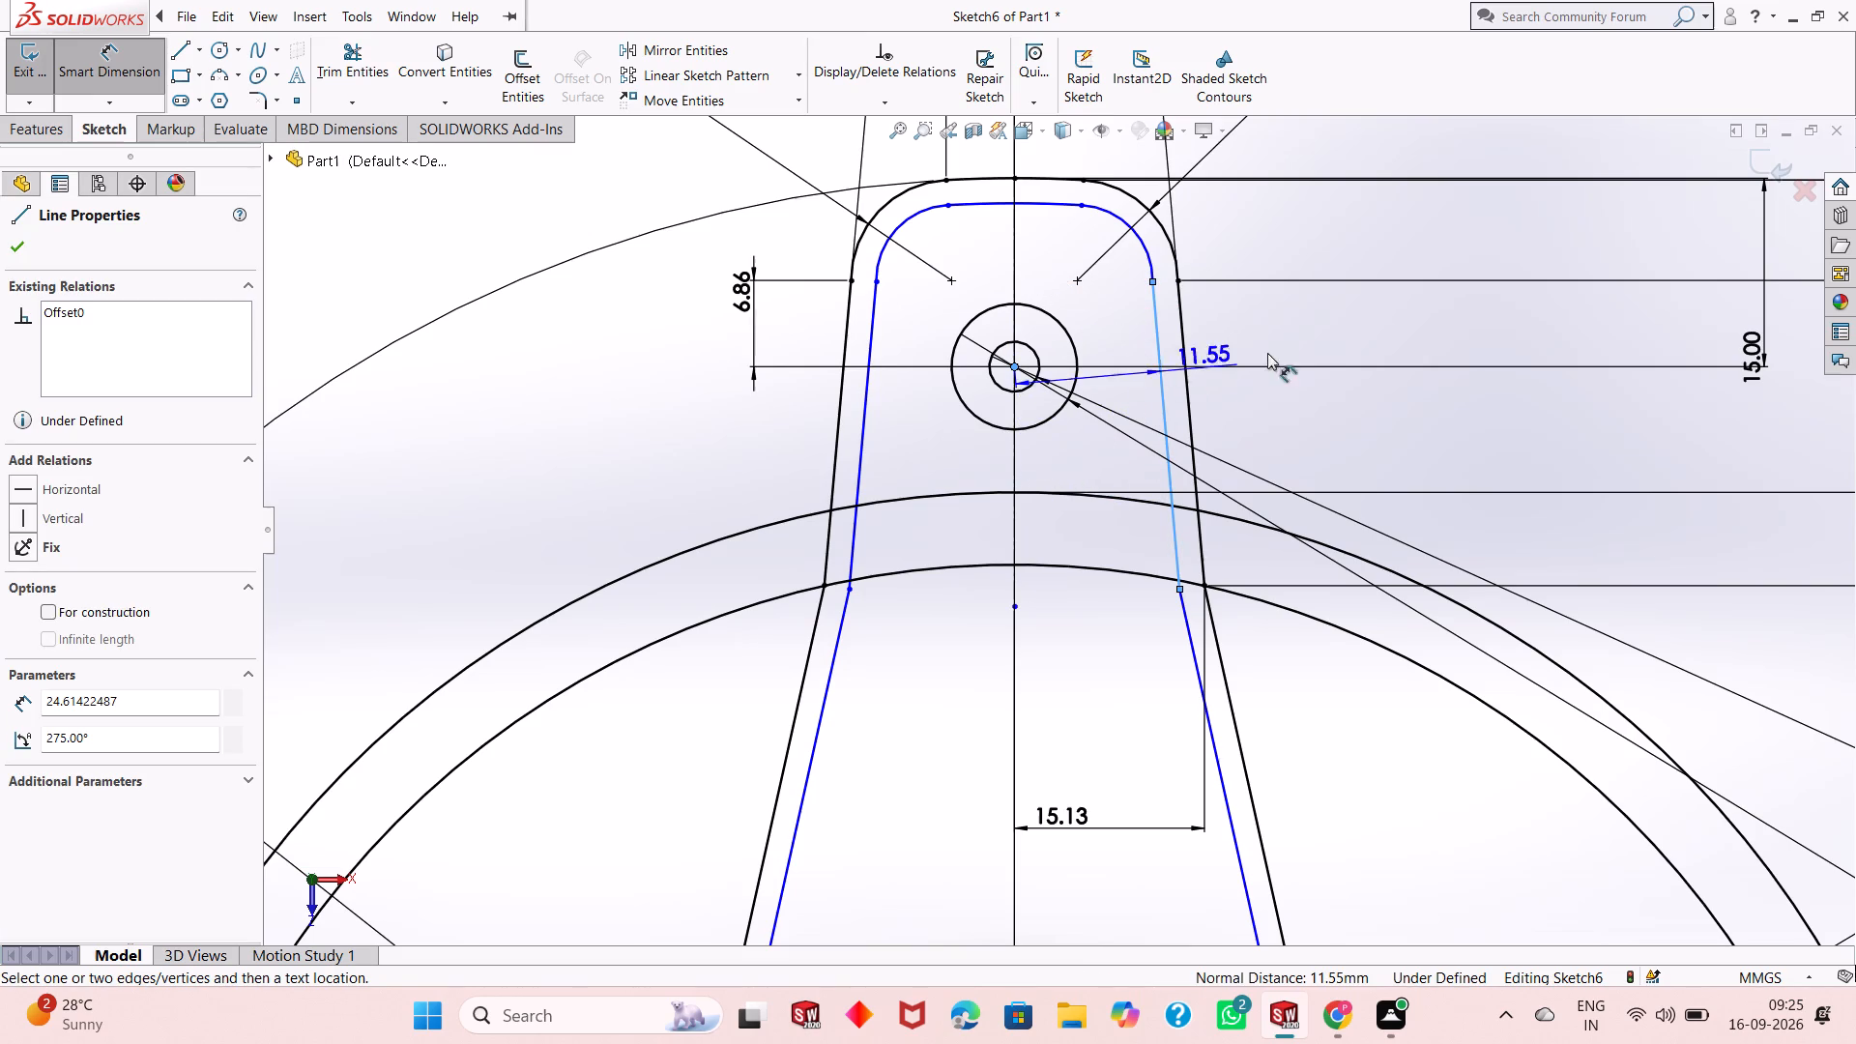
left_click(1056, 470)
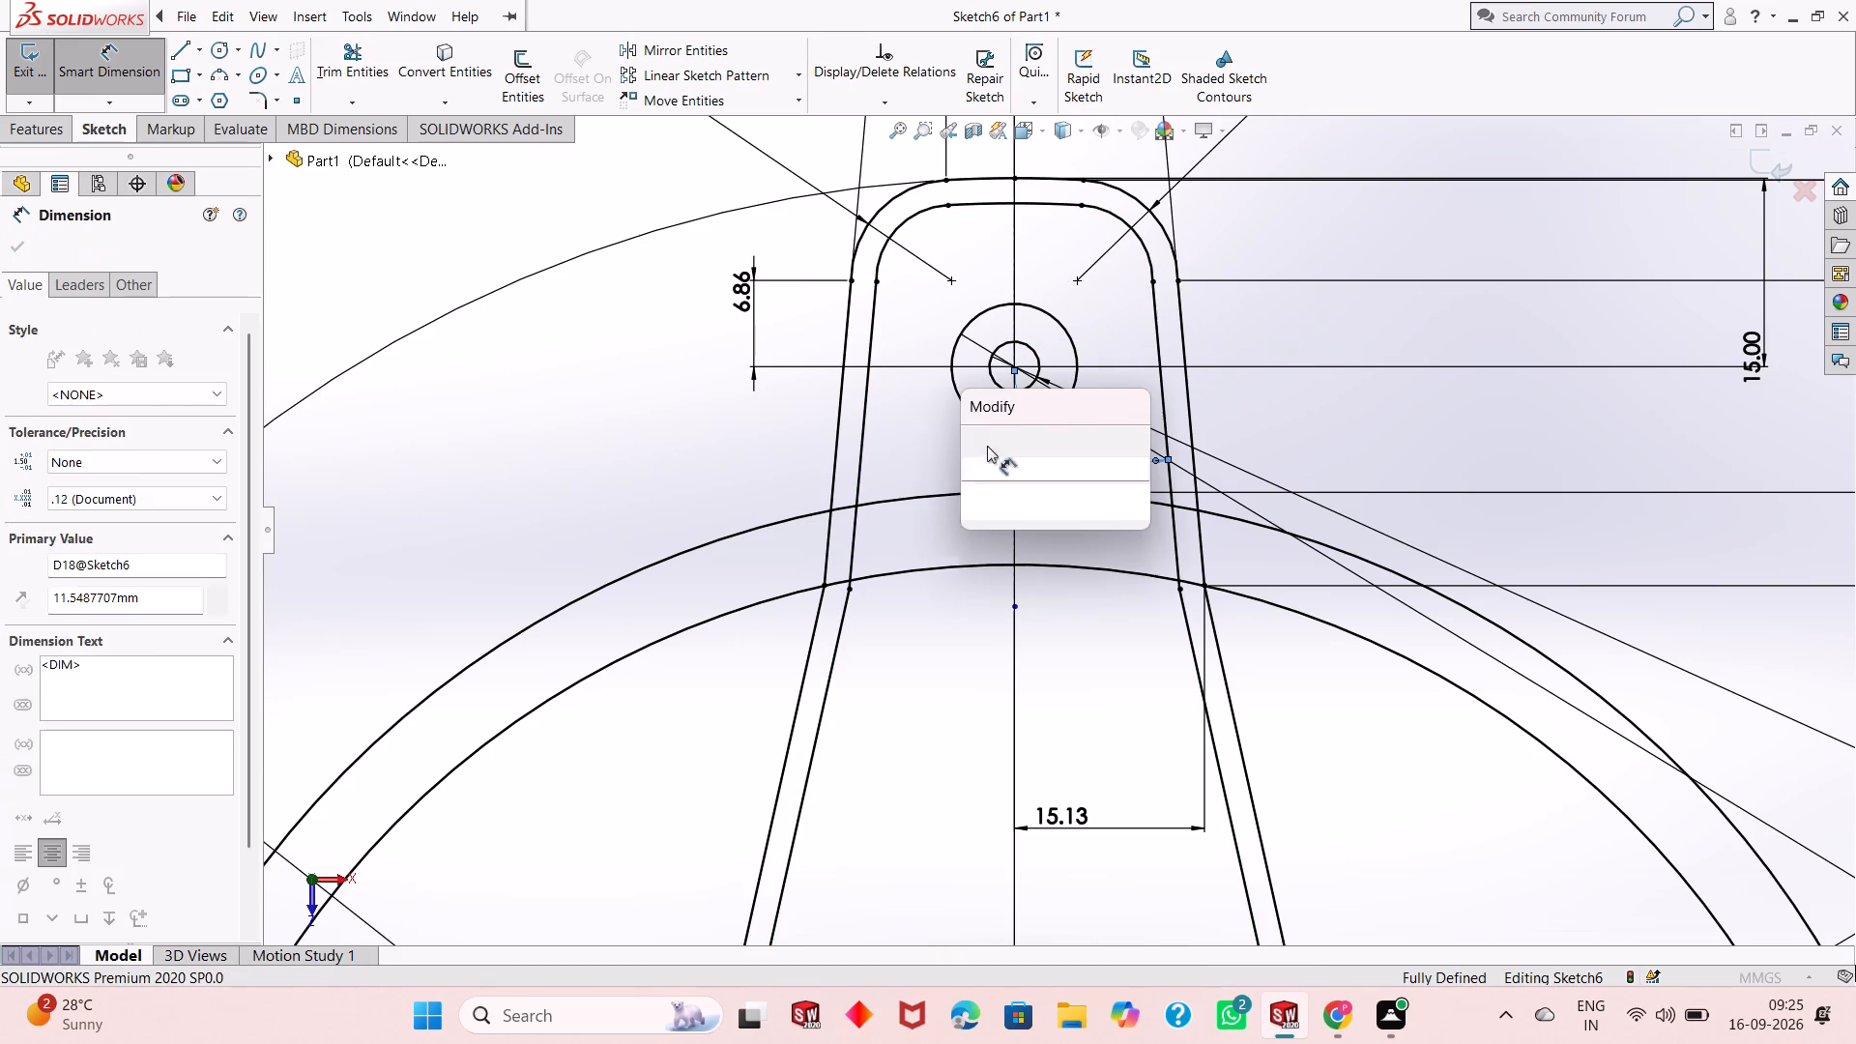
left_click(968, 441)
right_click(1264, 389)
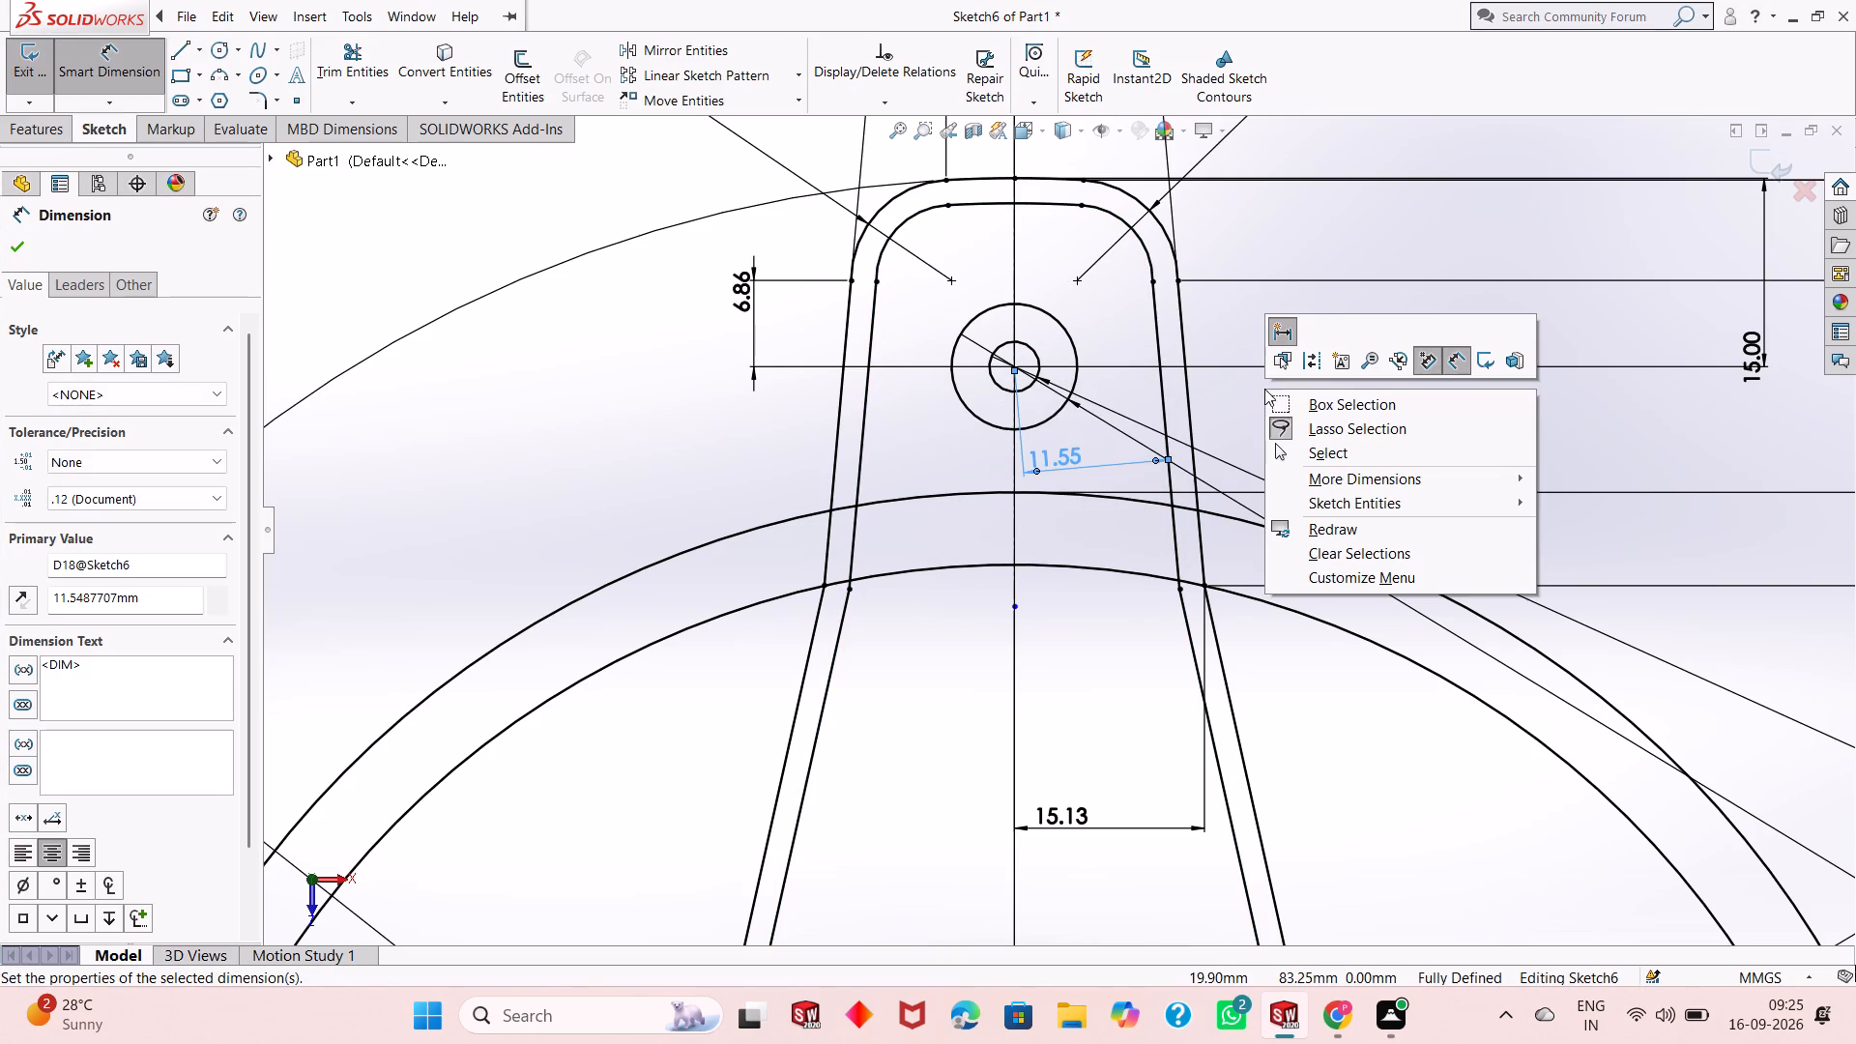
left_click(1318, 451)
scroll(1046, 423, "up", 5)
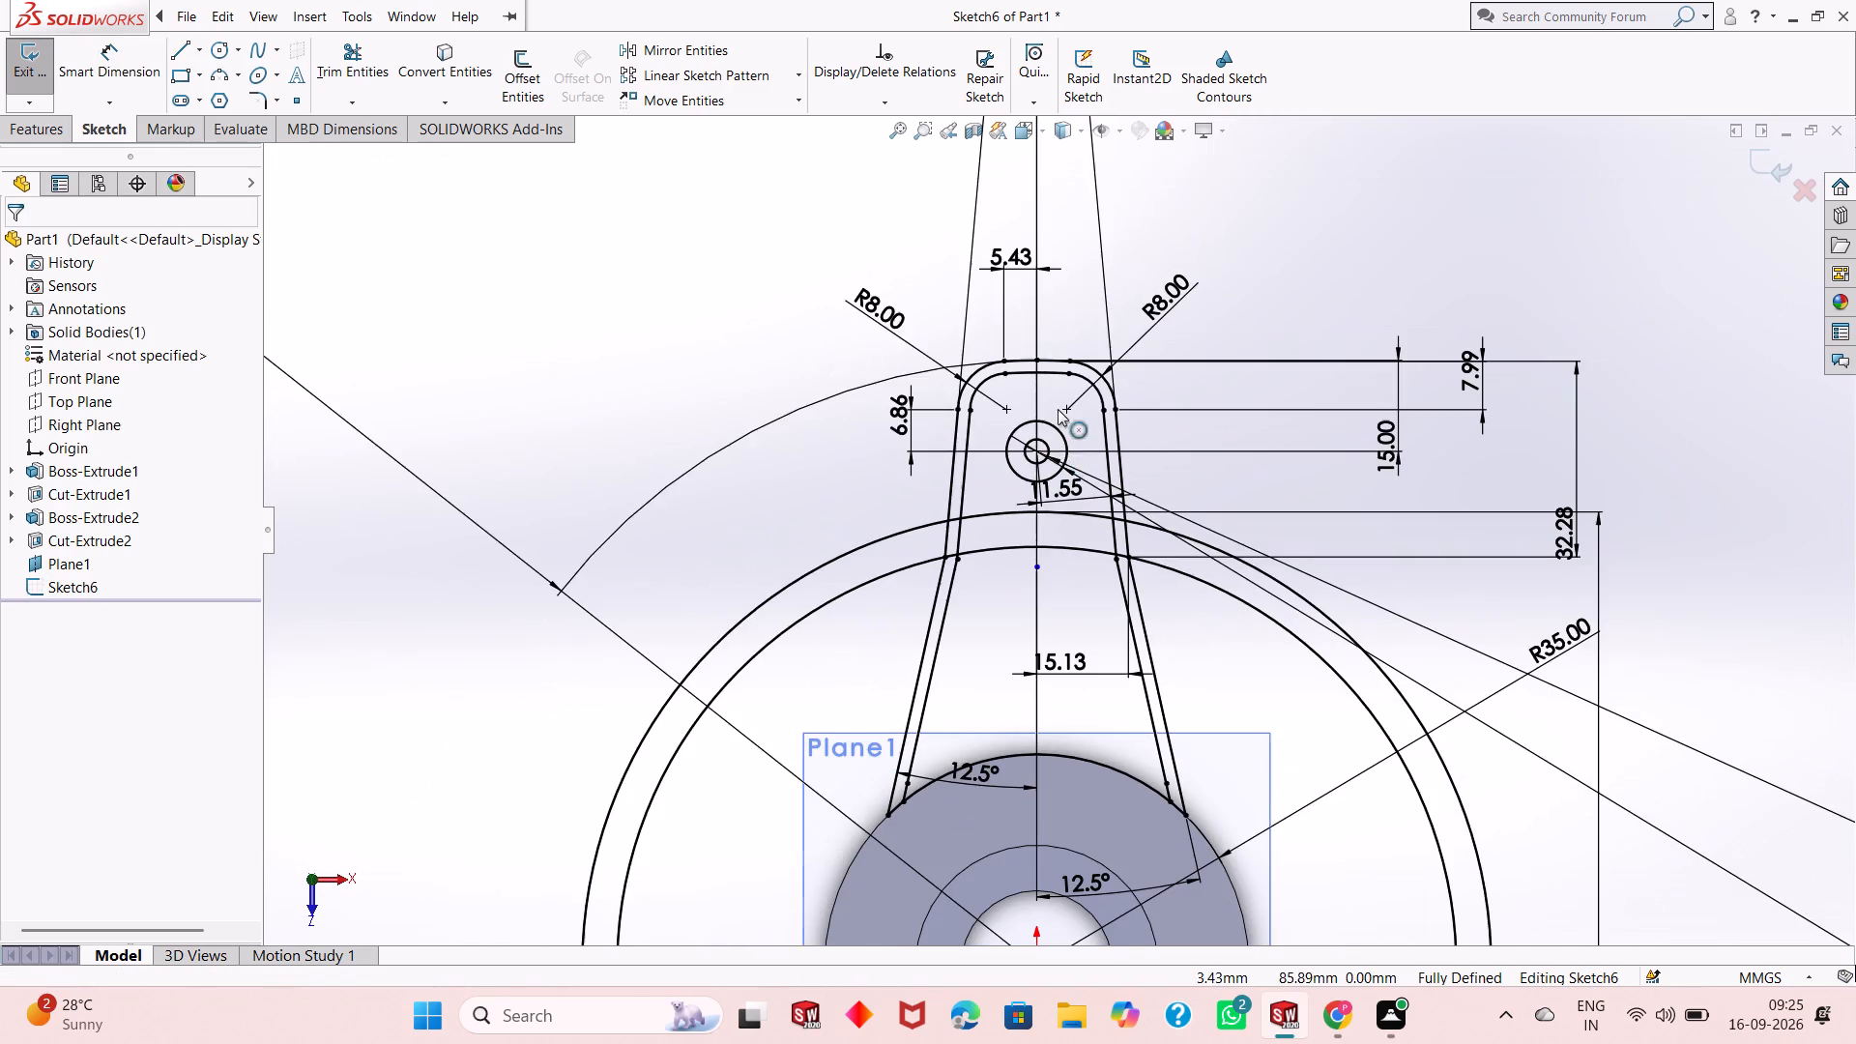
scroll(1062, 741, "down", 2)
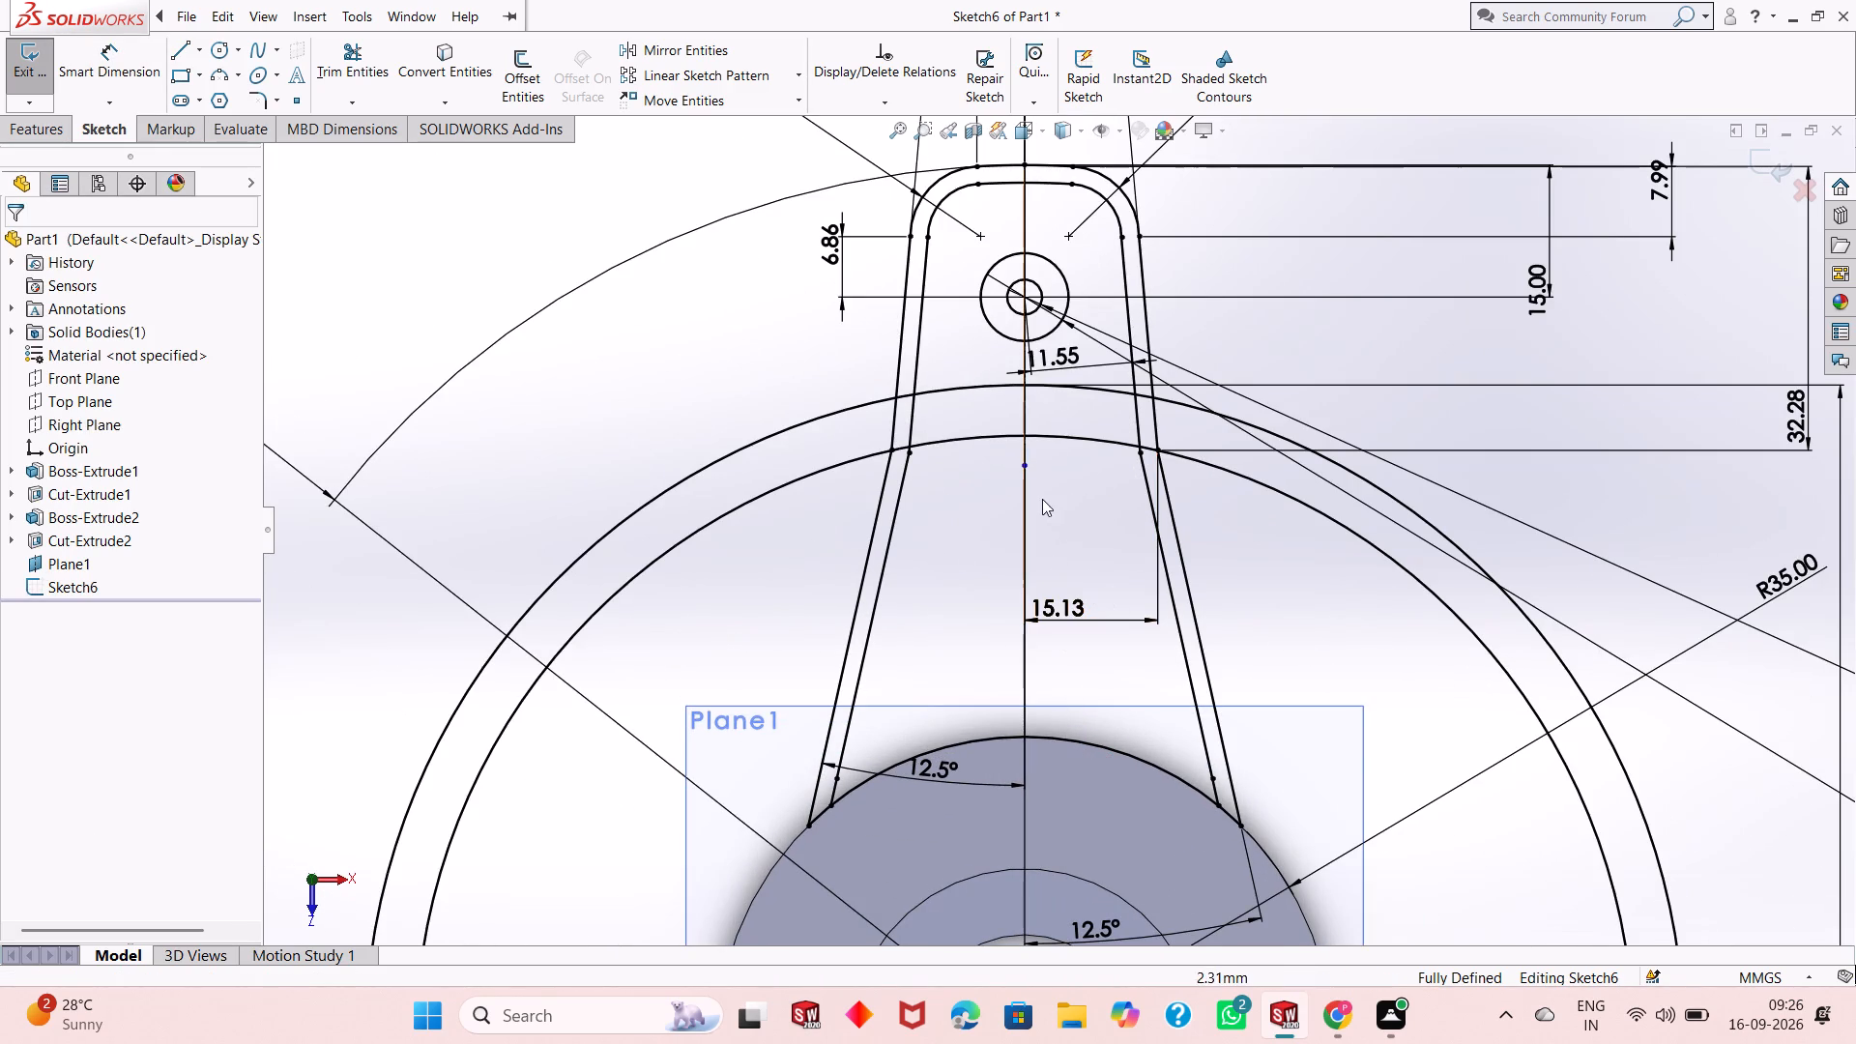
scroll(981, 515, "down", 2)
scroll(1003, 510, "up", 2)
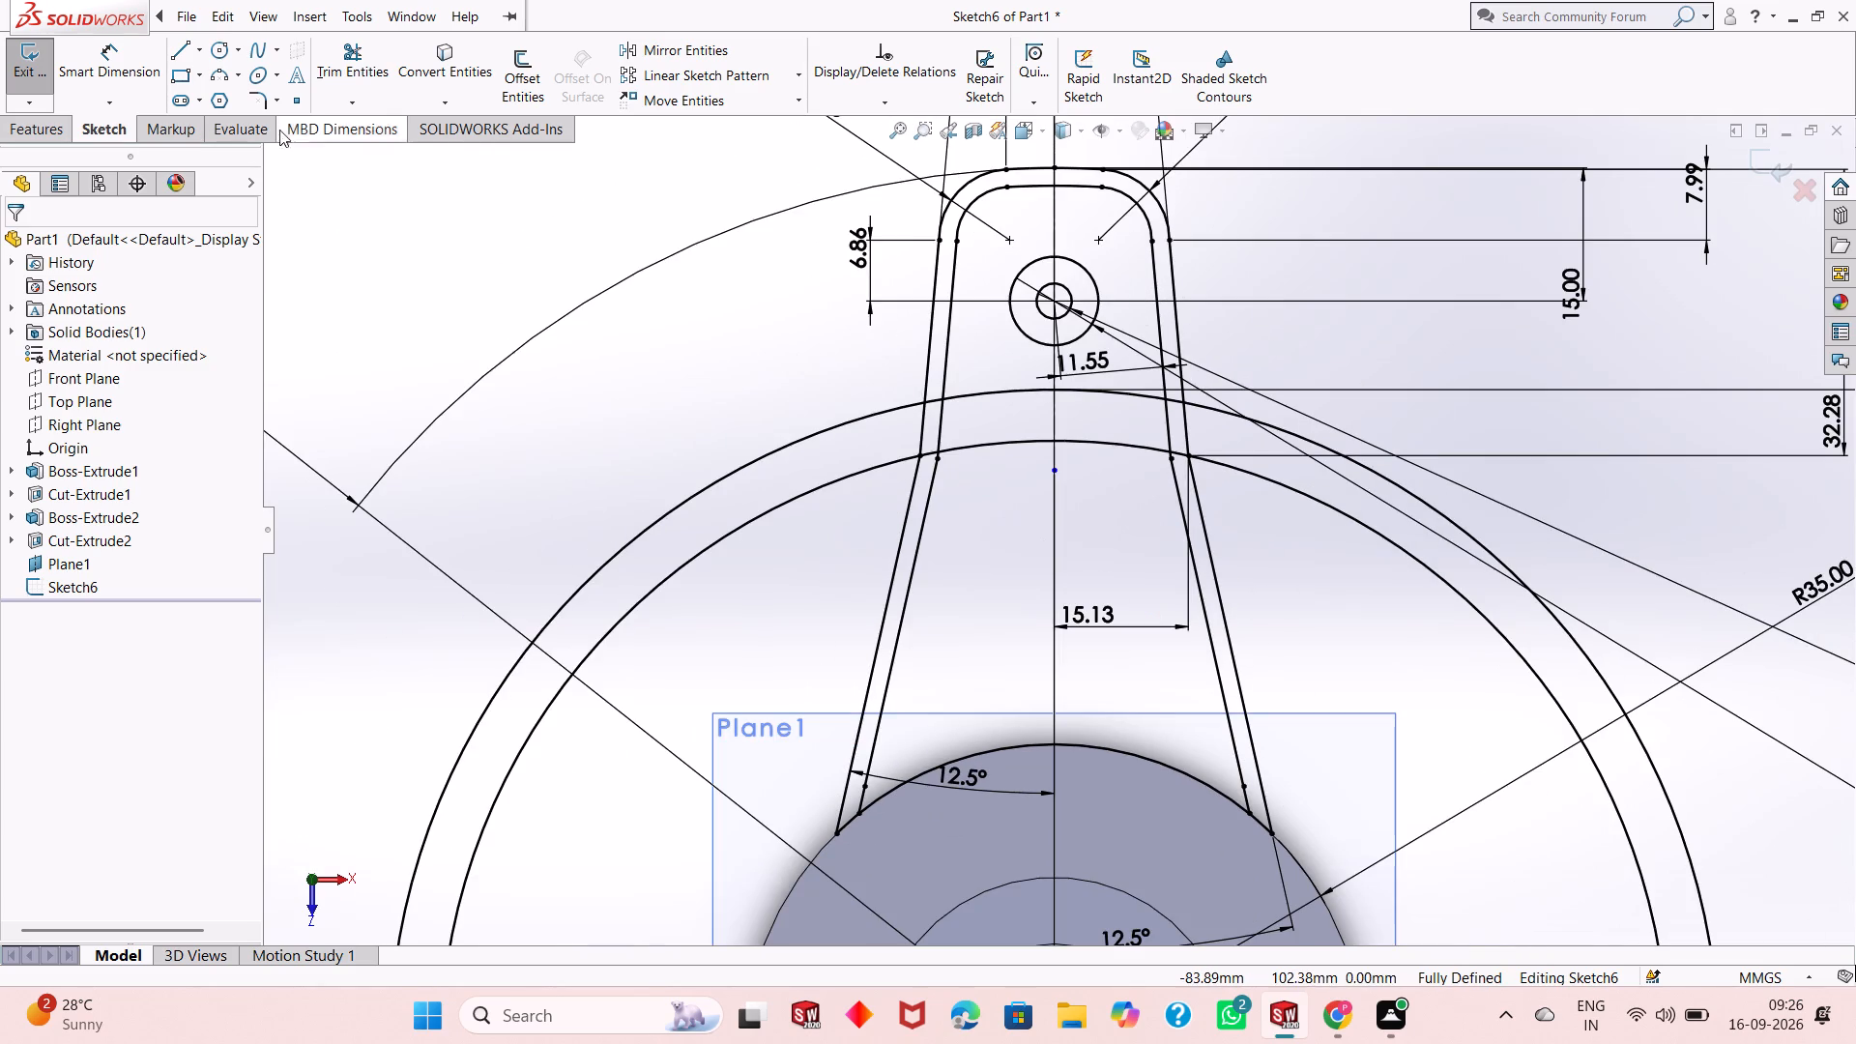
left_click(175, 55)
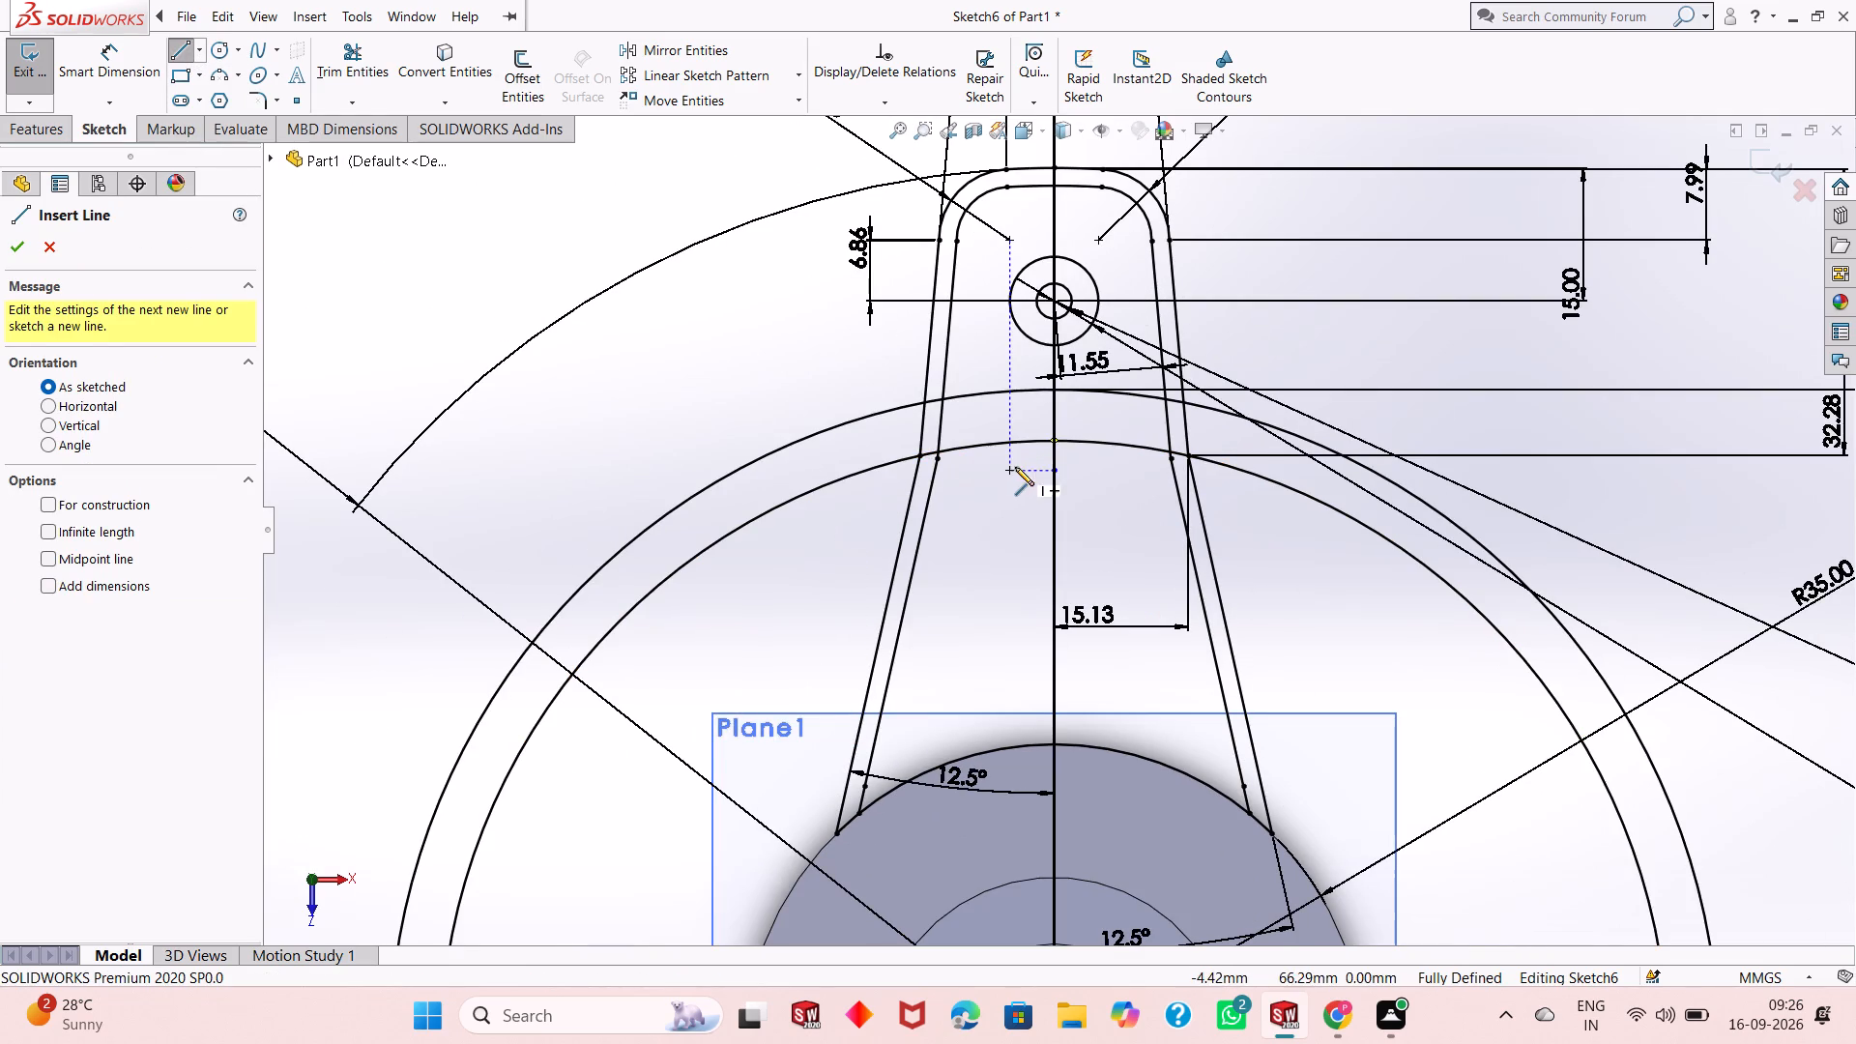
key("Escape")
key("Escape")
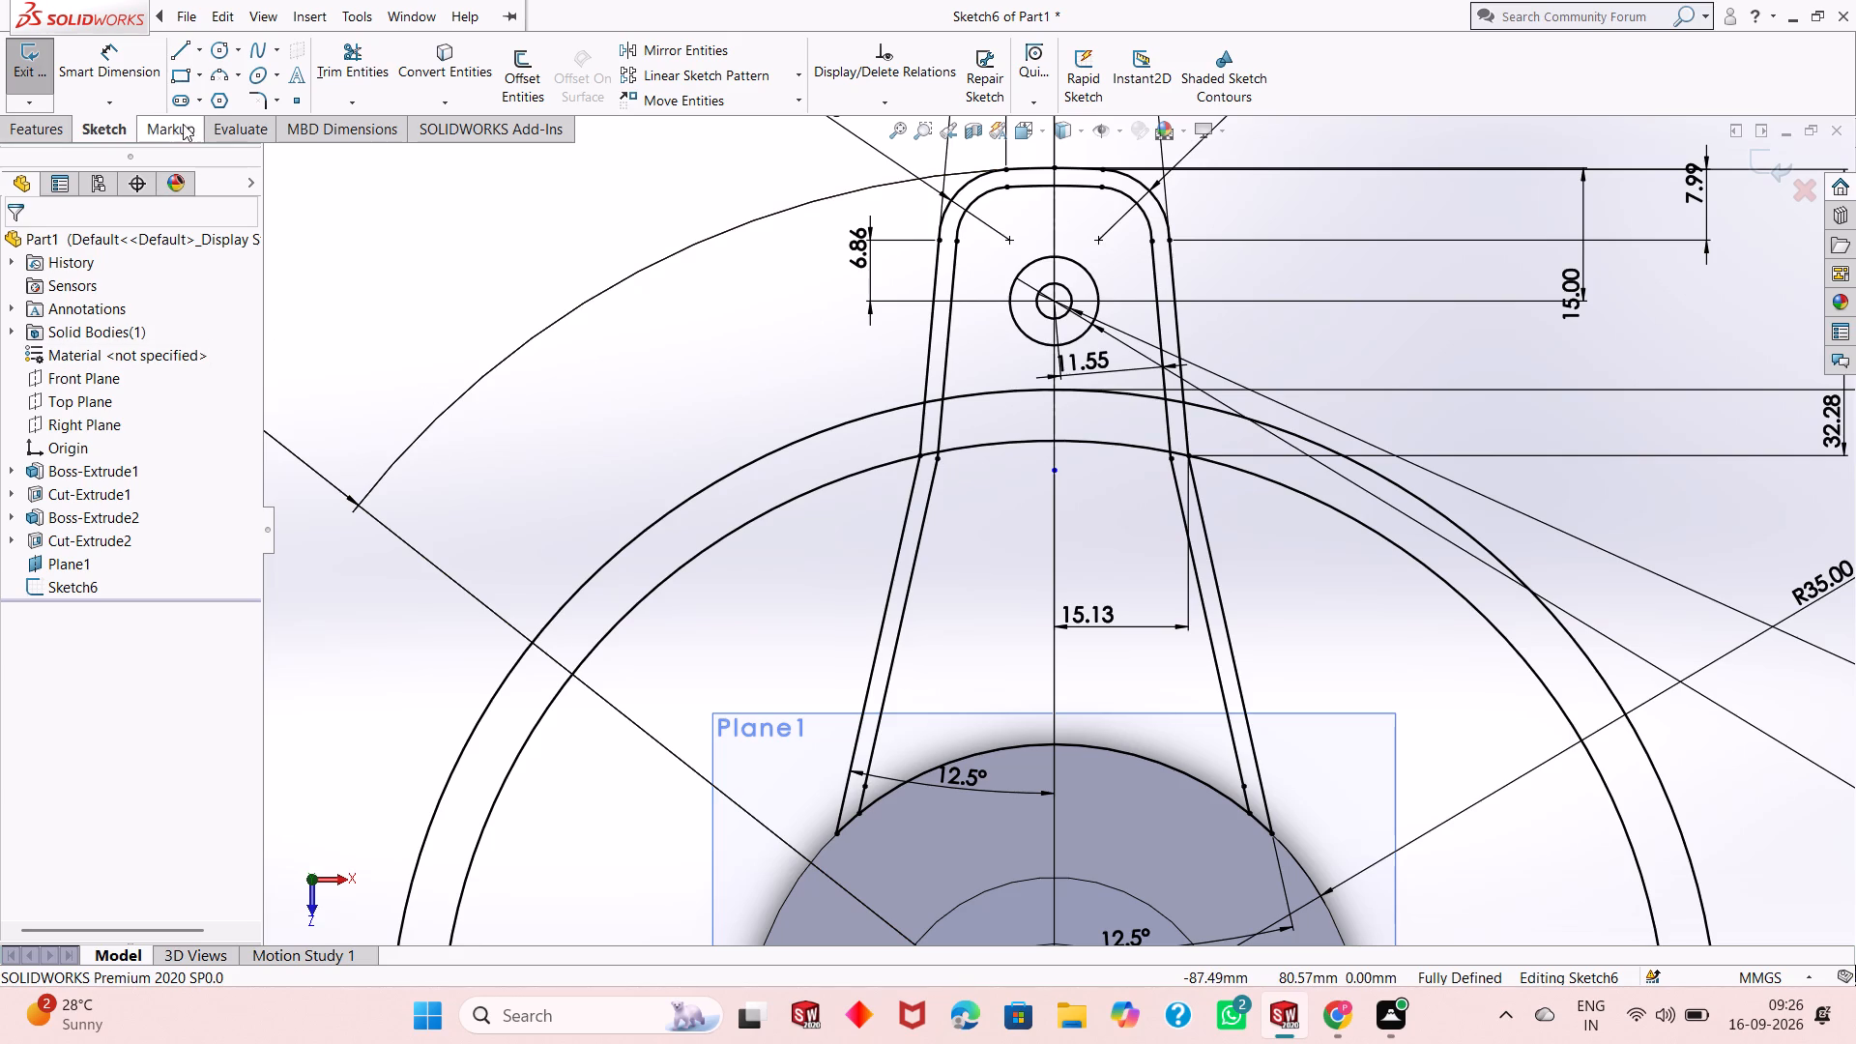
Offset each of the lug's two lower outer side lines 8 mm inward as single lines, without chain selection.
left_click(888, 586)
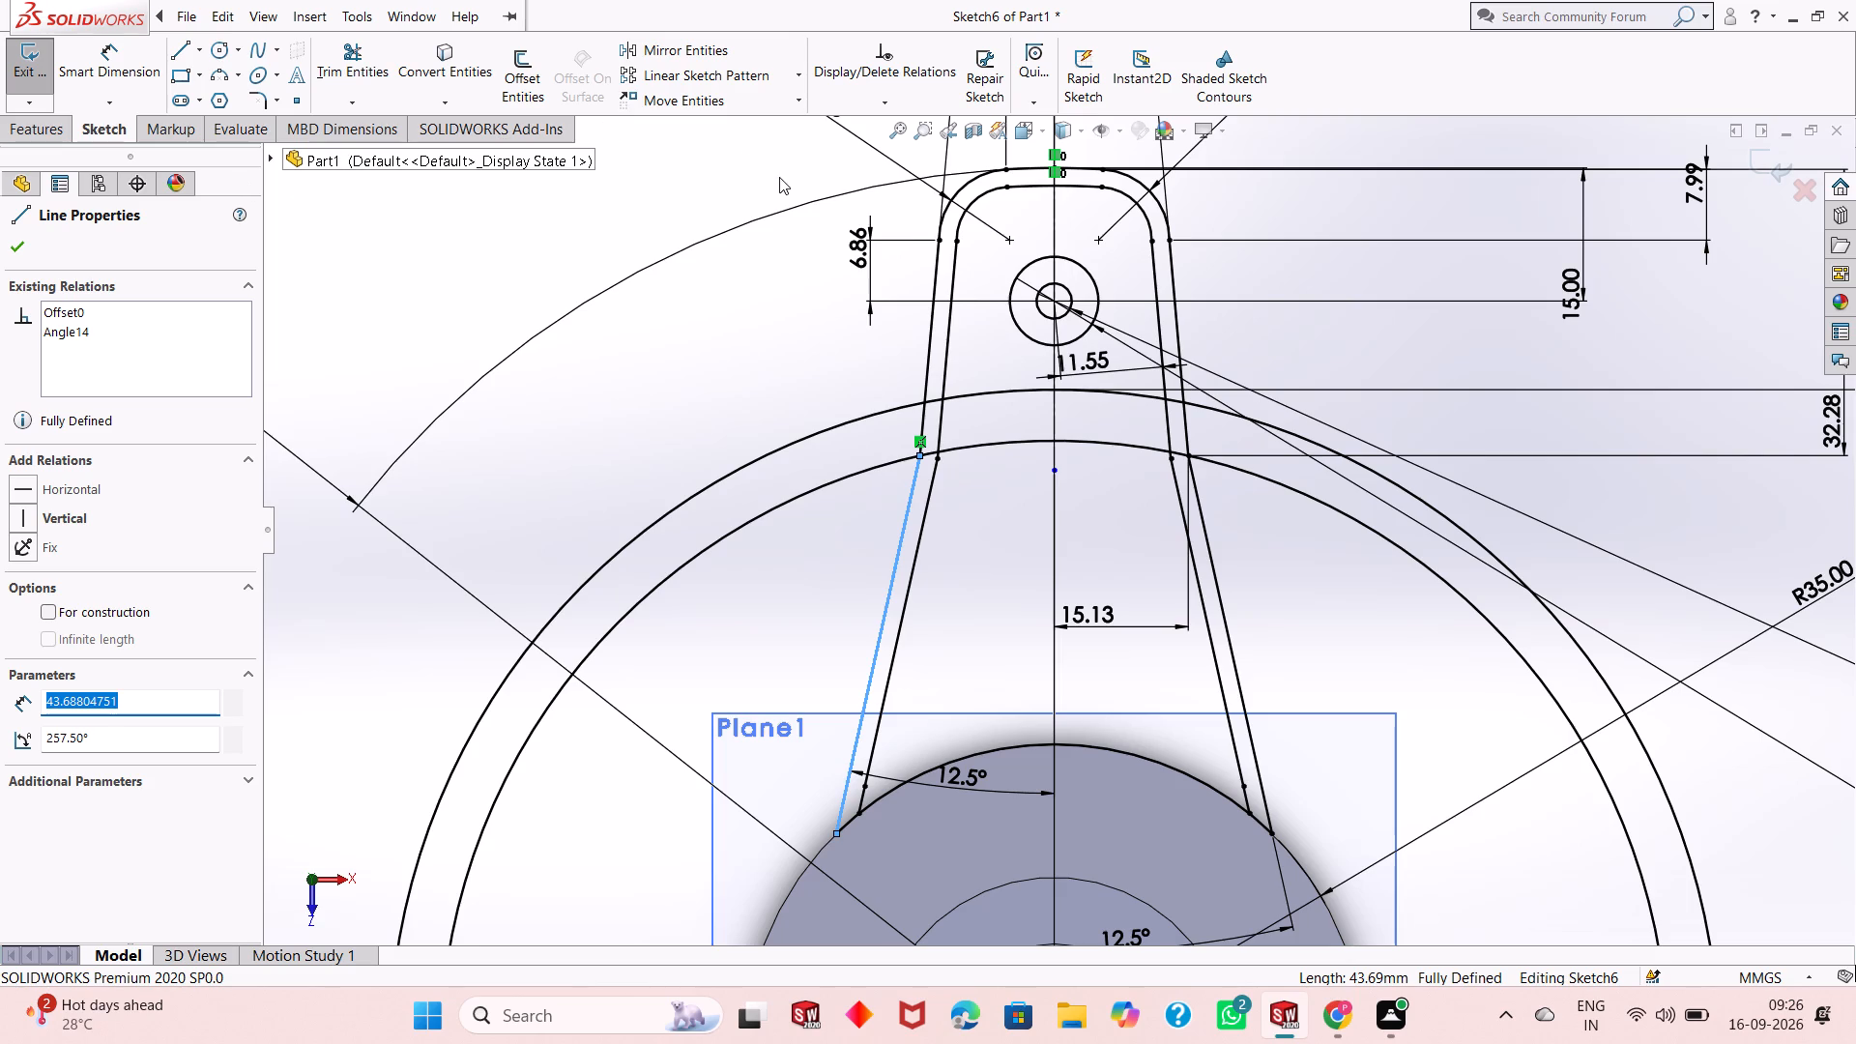
left_click(524, 72)
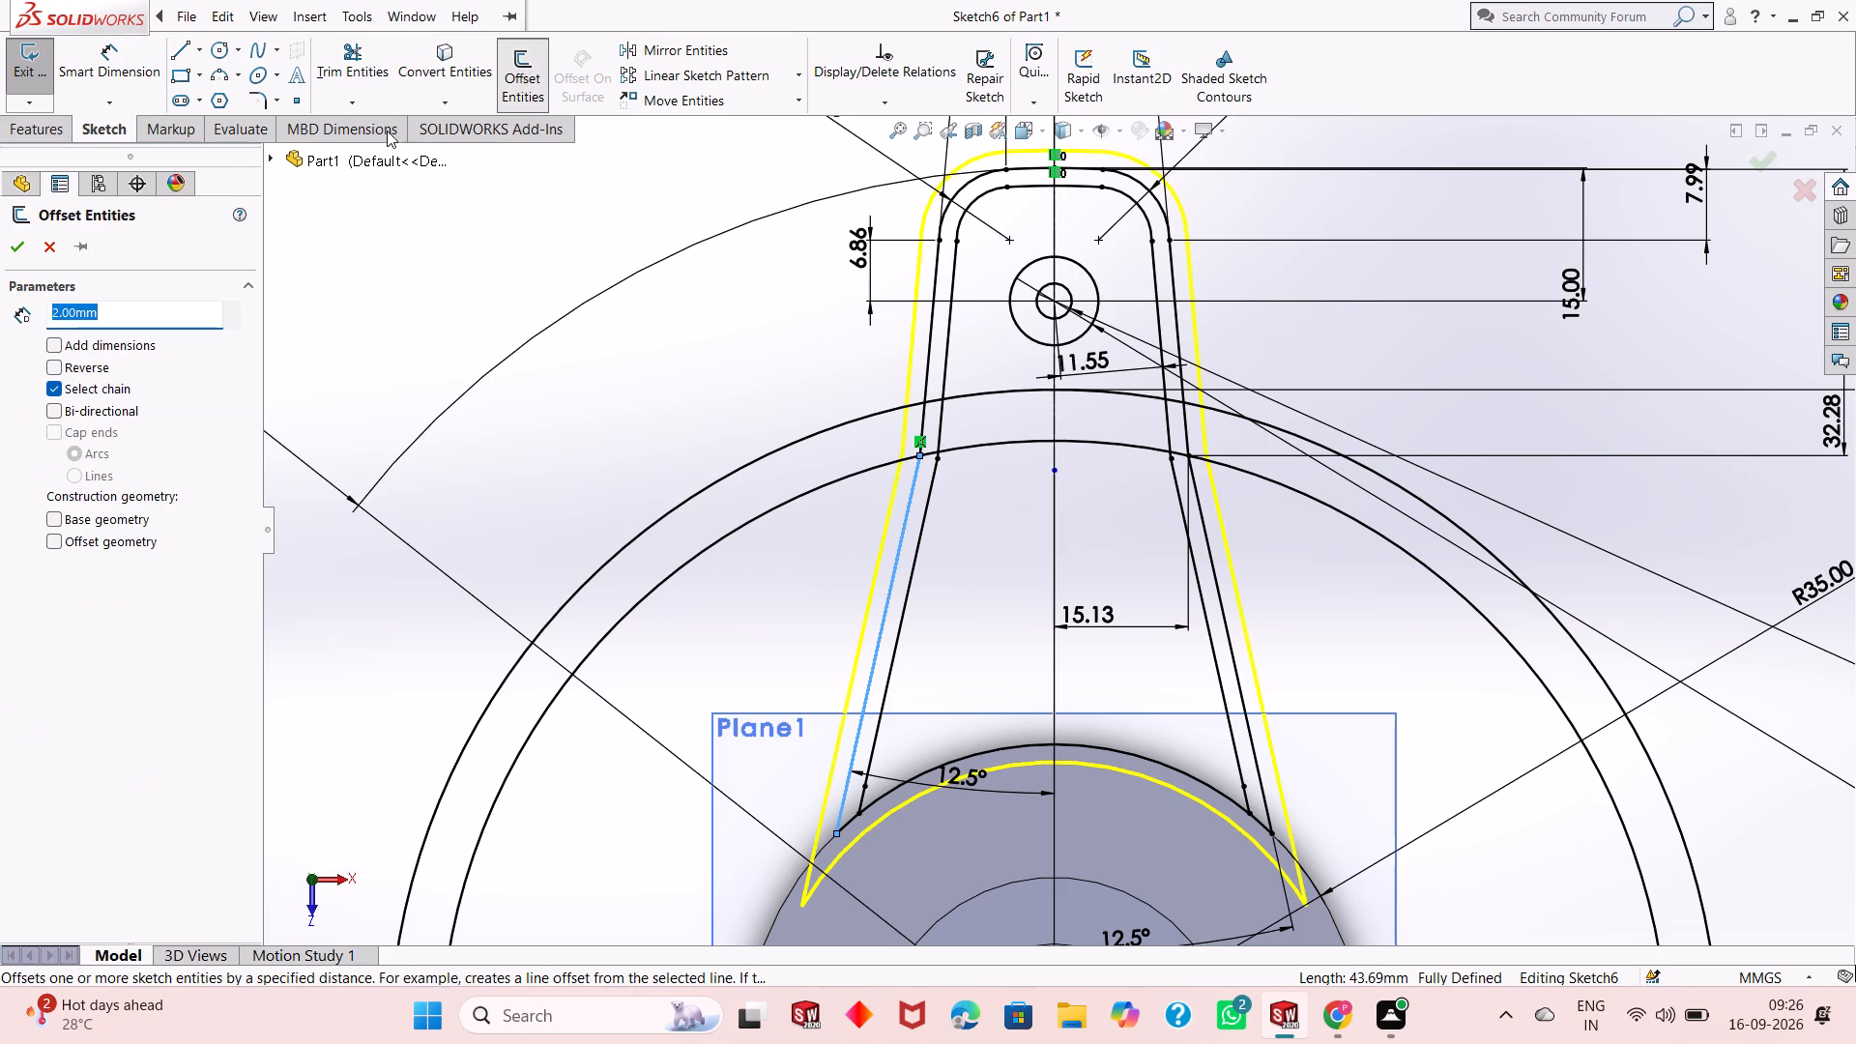
left_click(50, 387)
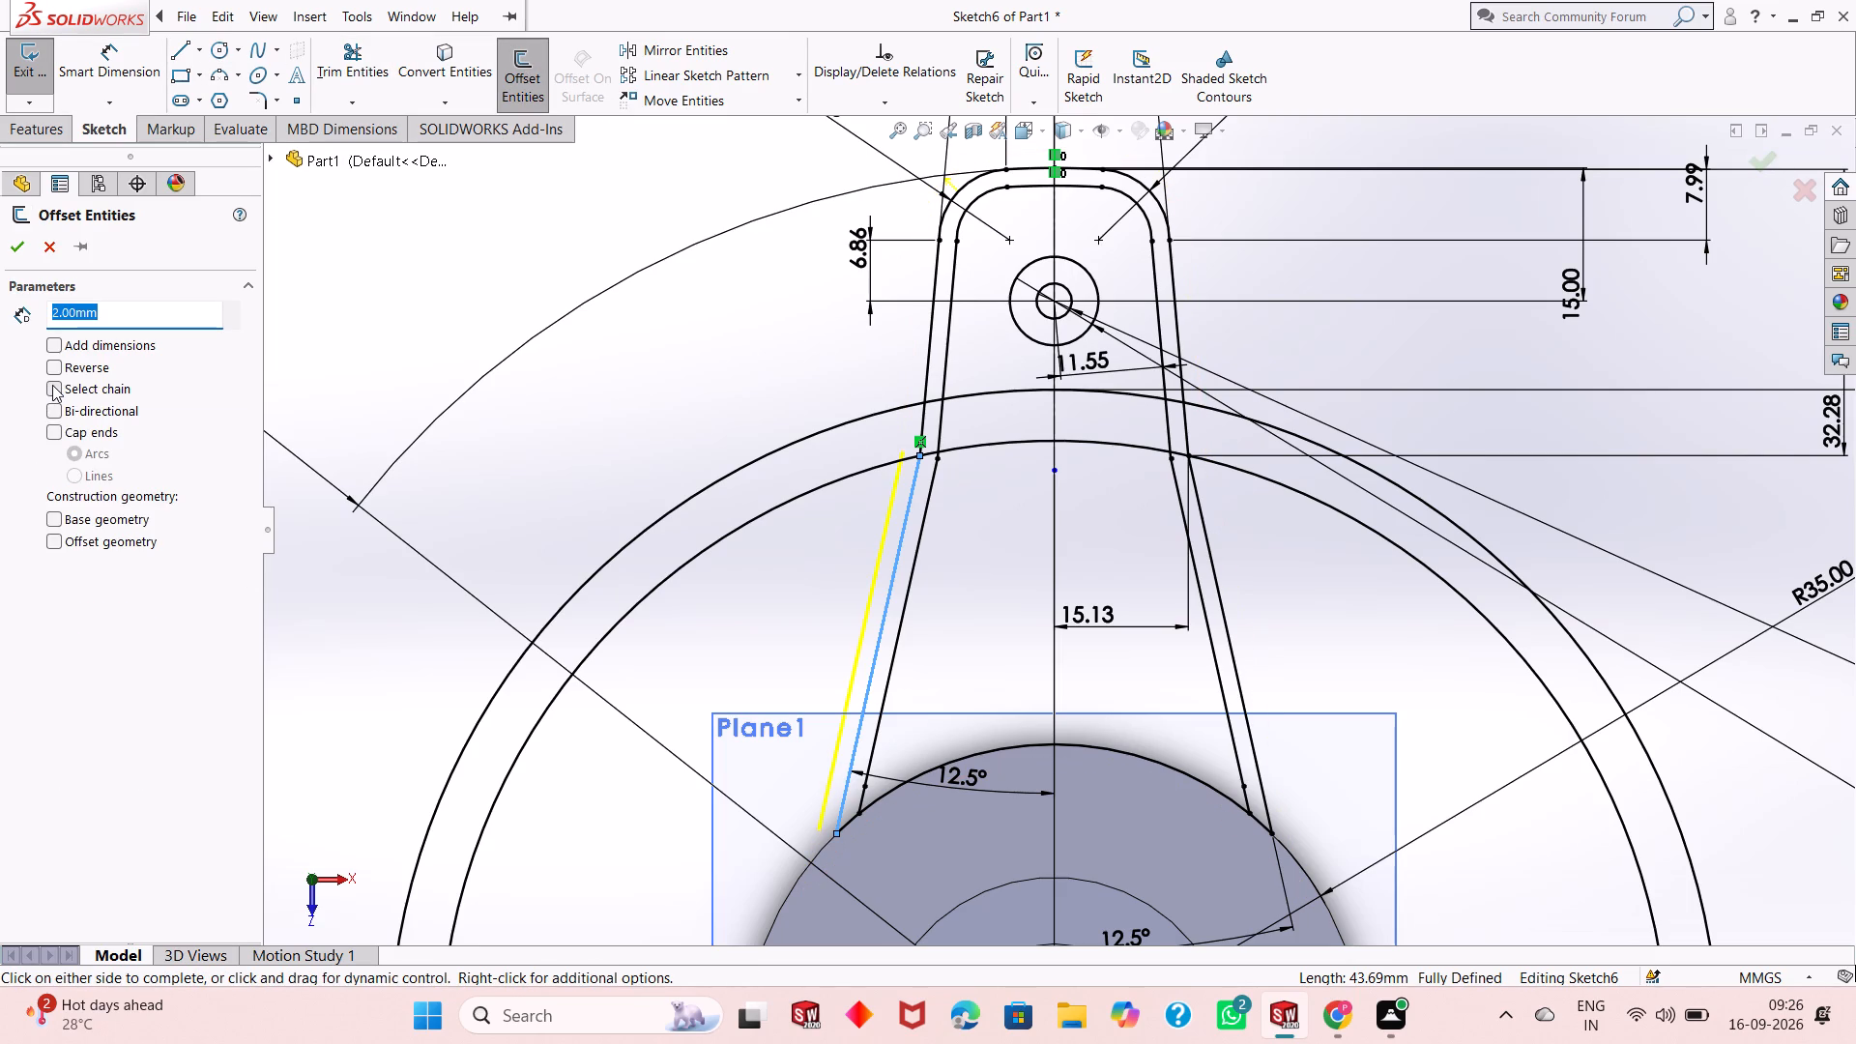
left_click(54, 364)
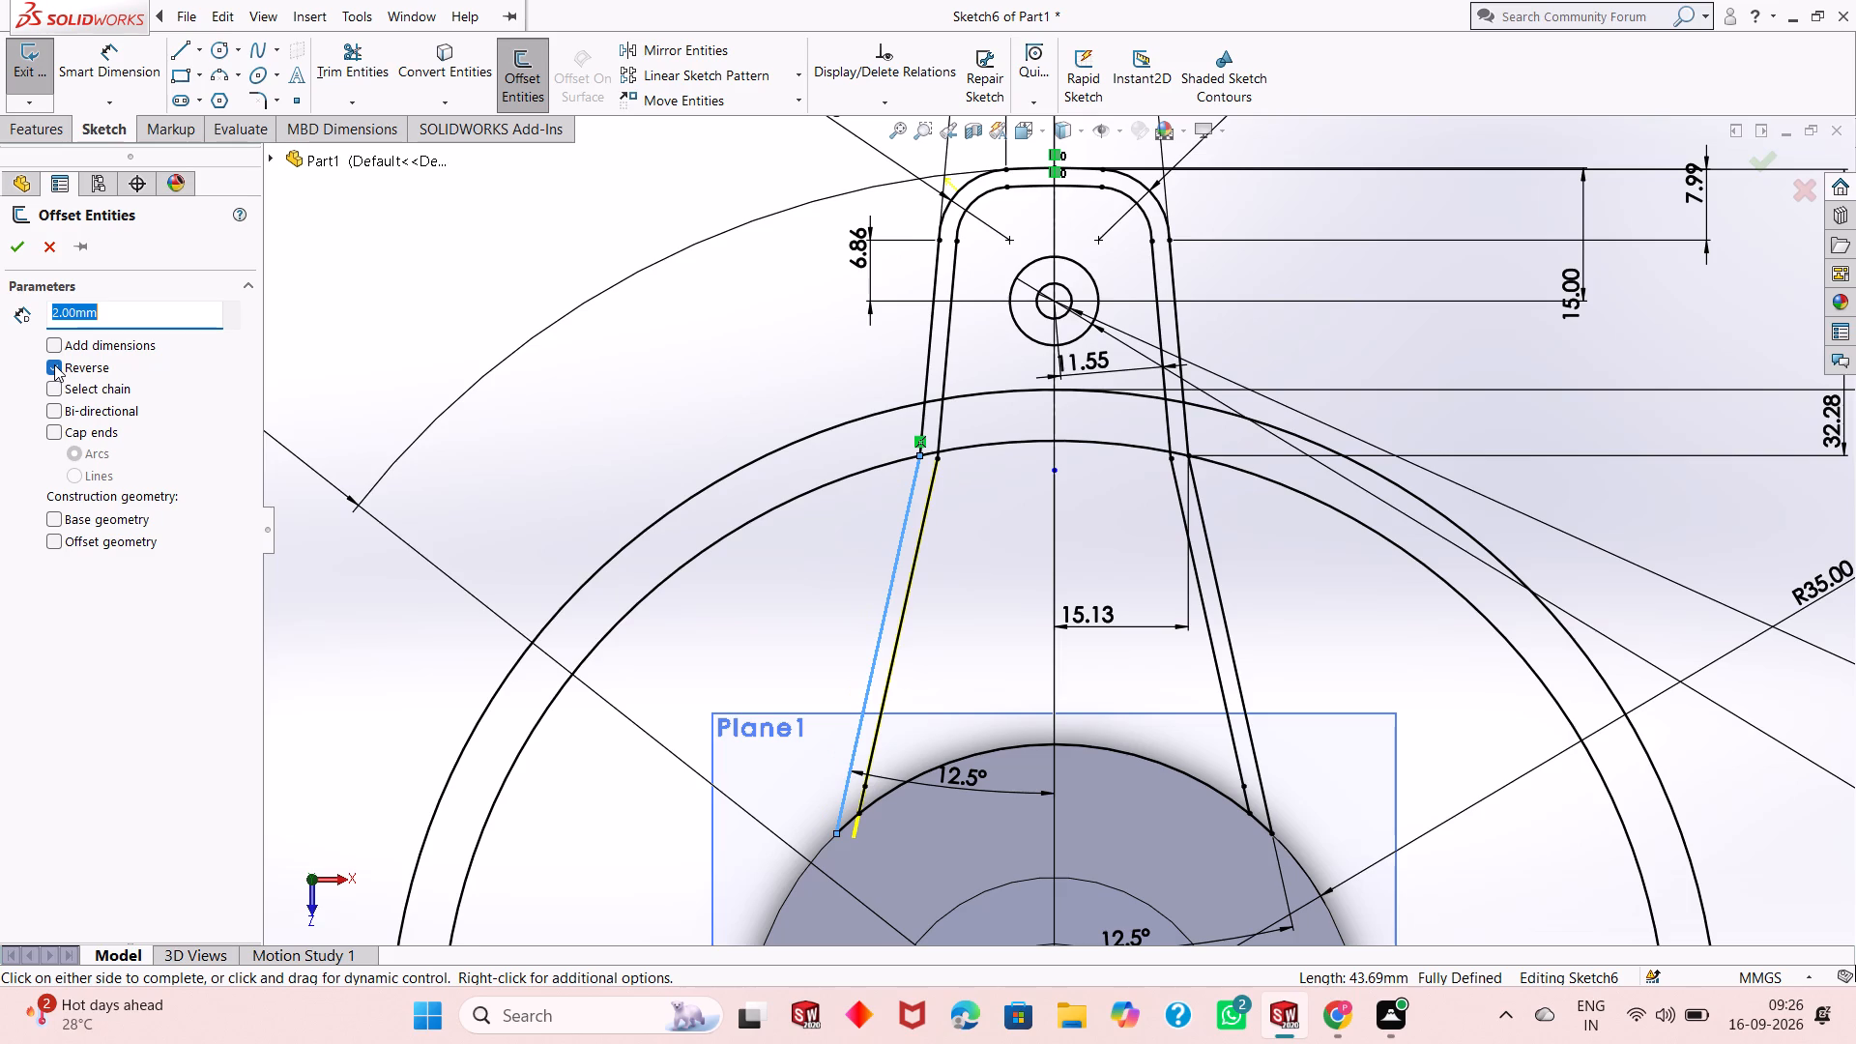
key("8")
key("Return")
left_click(19, 246)
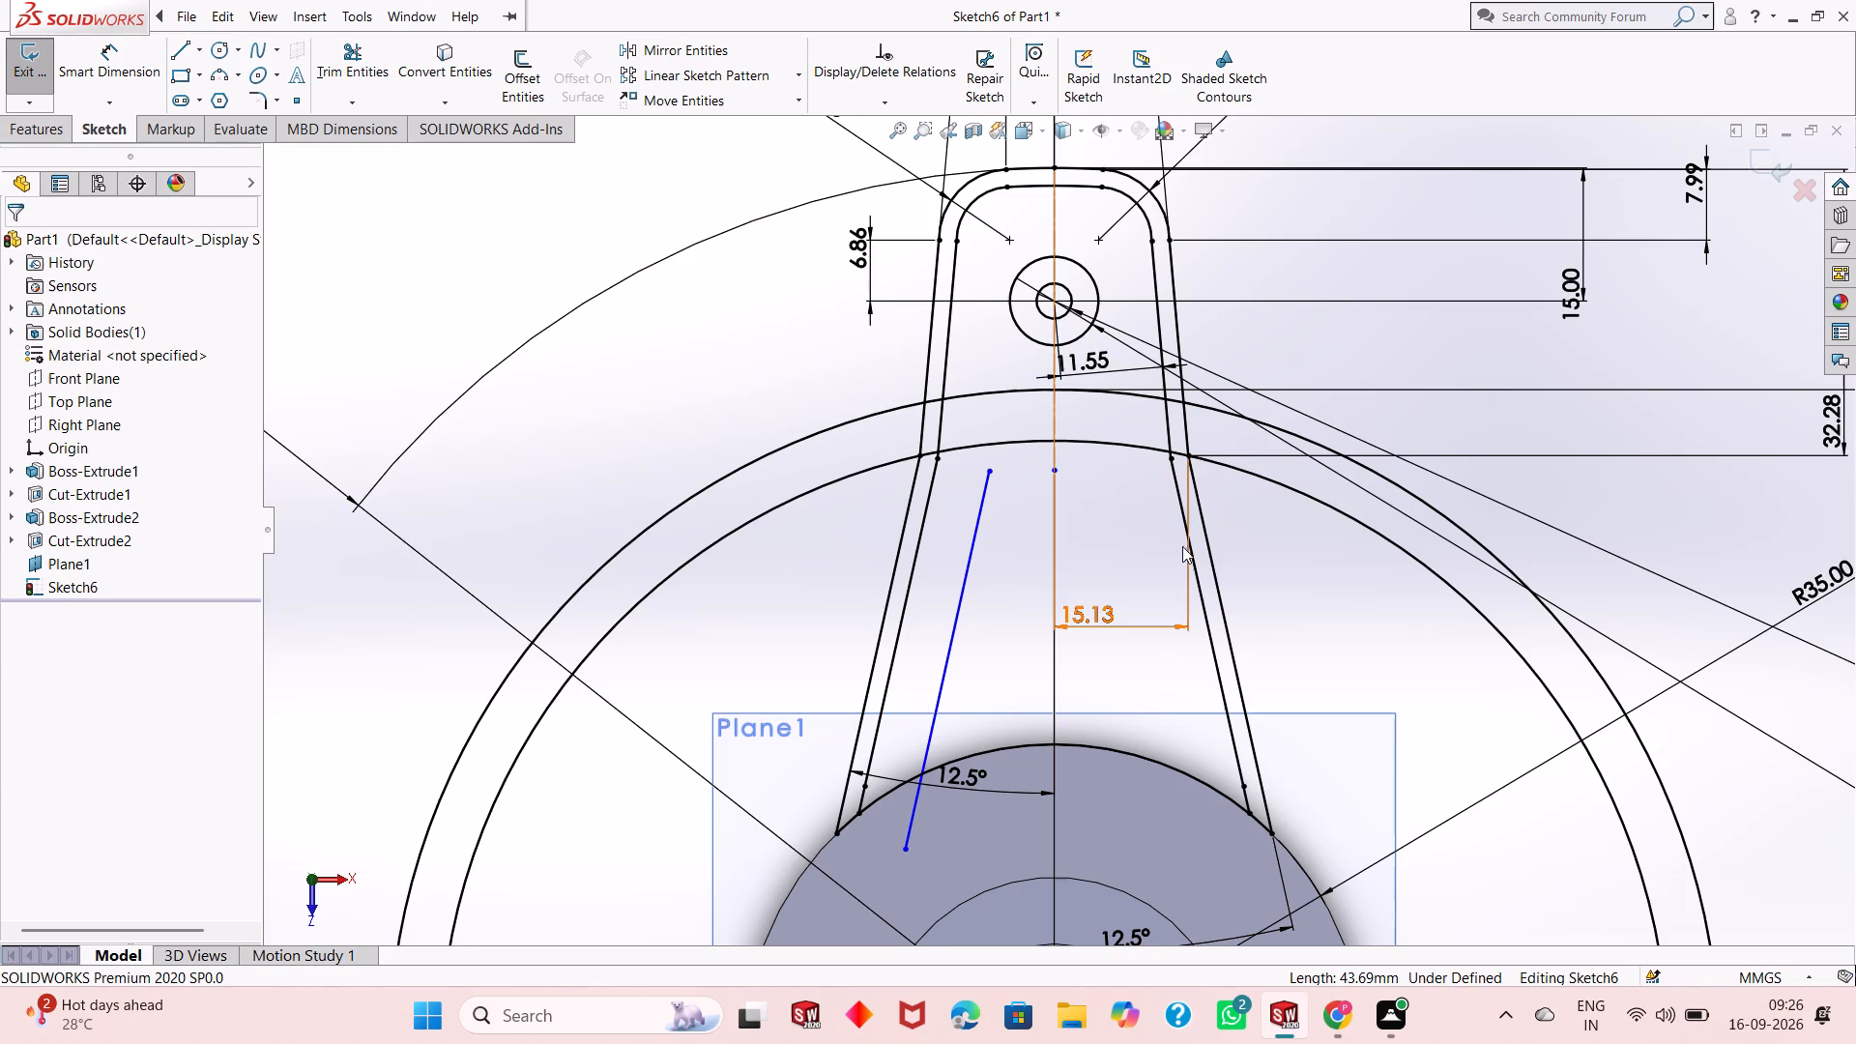
left_click(1216, 574)
left_click(508, 71)
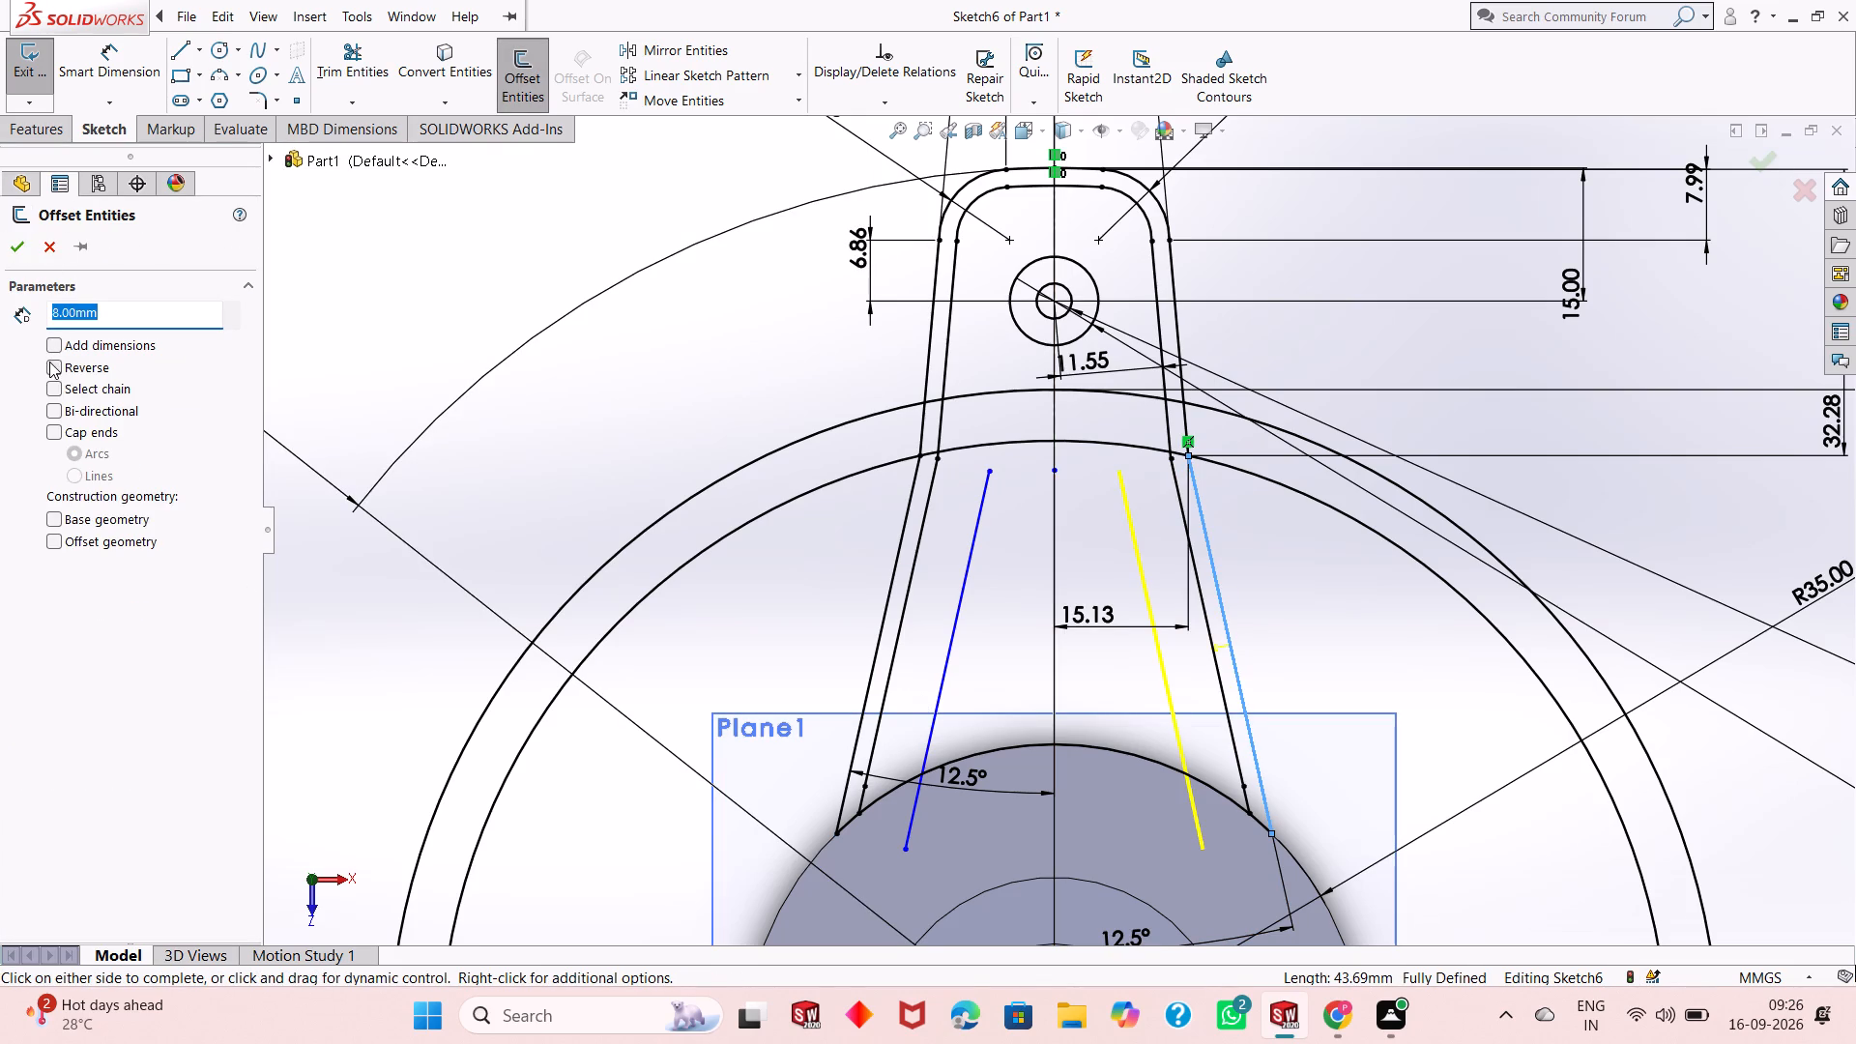
left_click(15, 253)
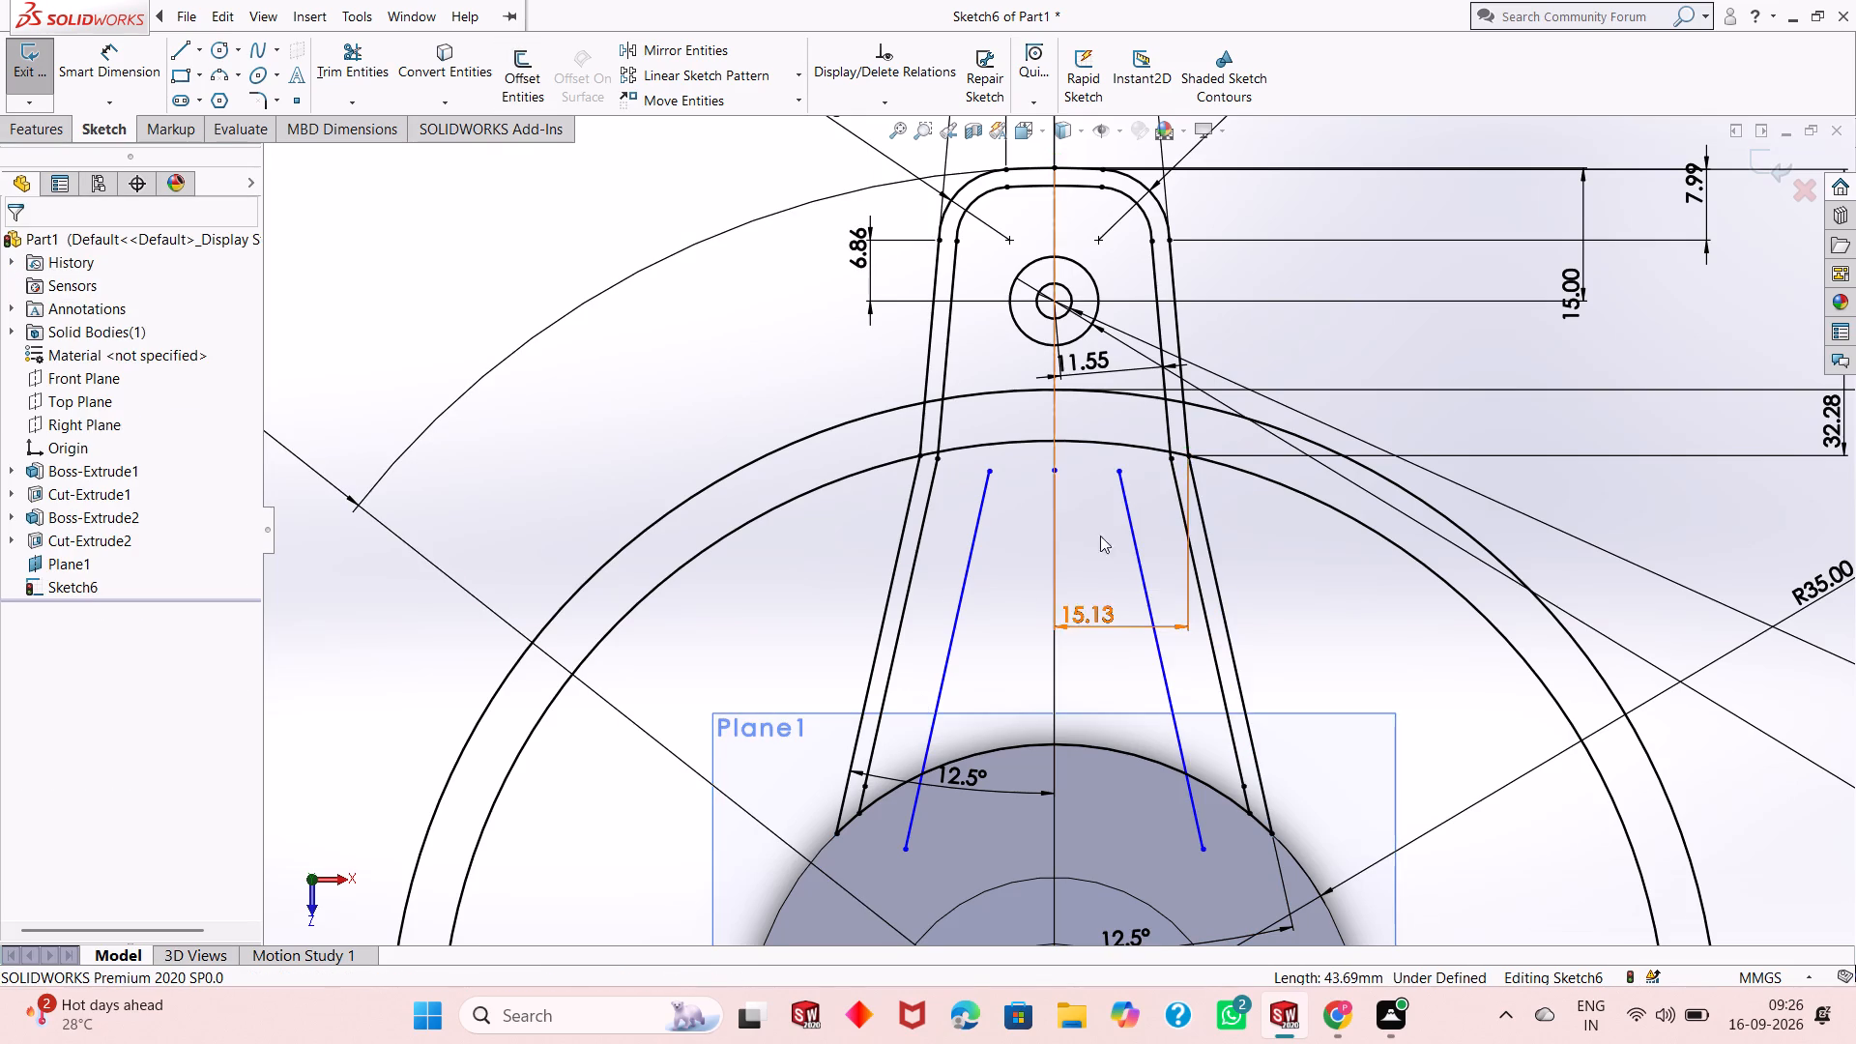
Draw tangent arcs of about 5 mm radius from the upper ends of both 8 mm offset lines to the inner large circle.
scroll(1102, 501, "down", 2)
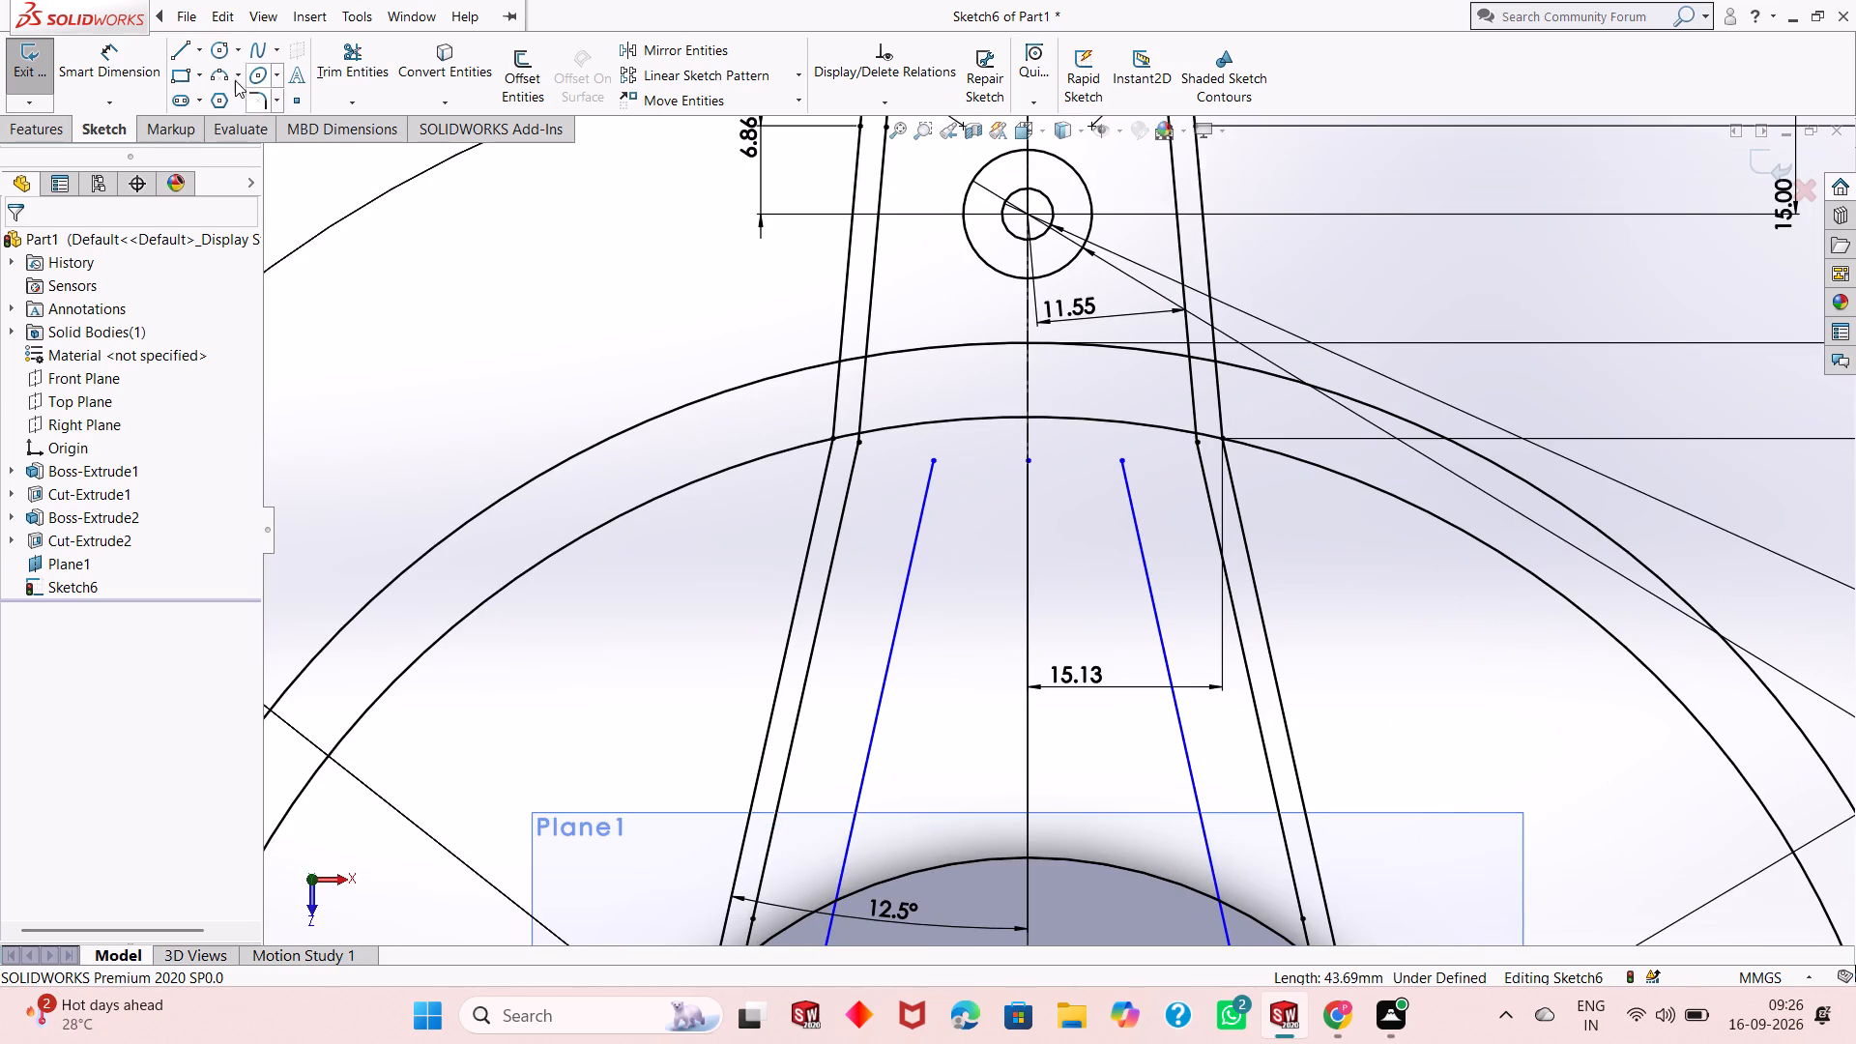
left_click(242, 72)
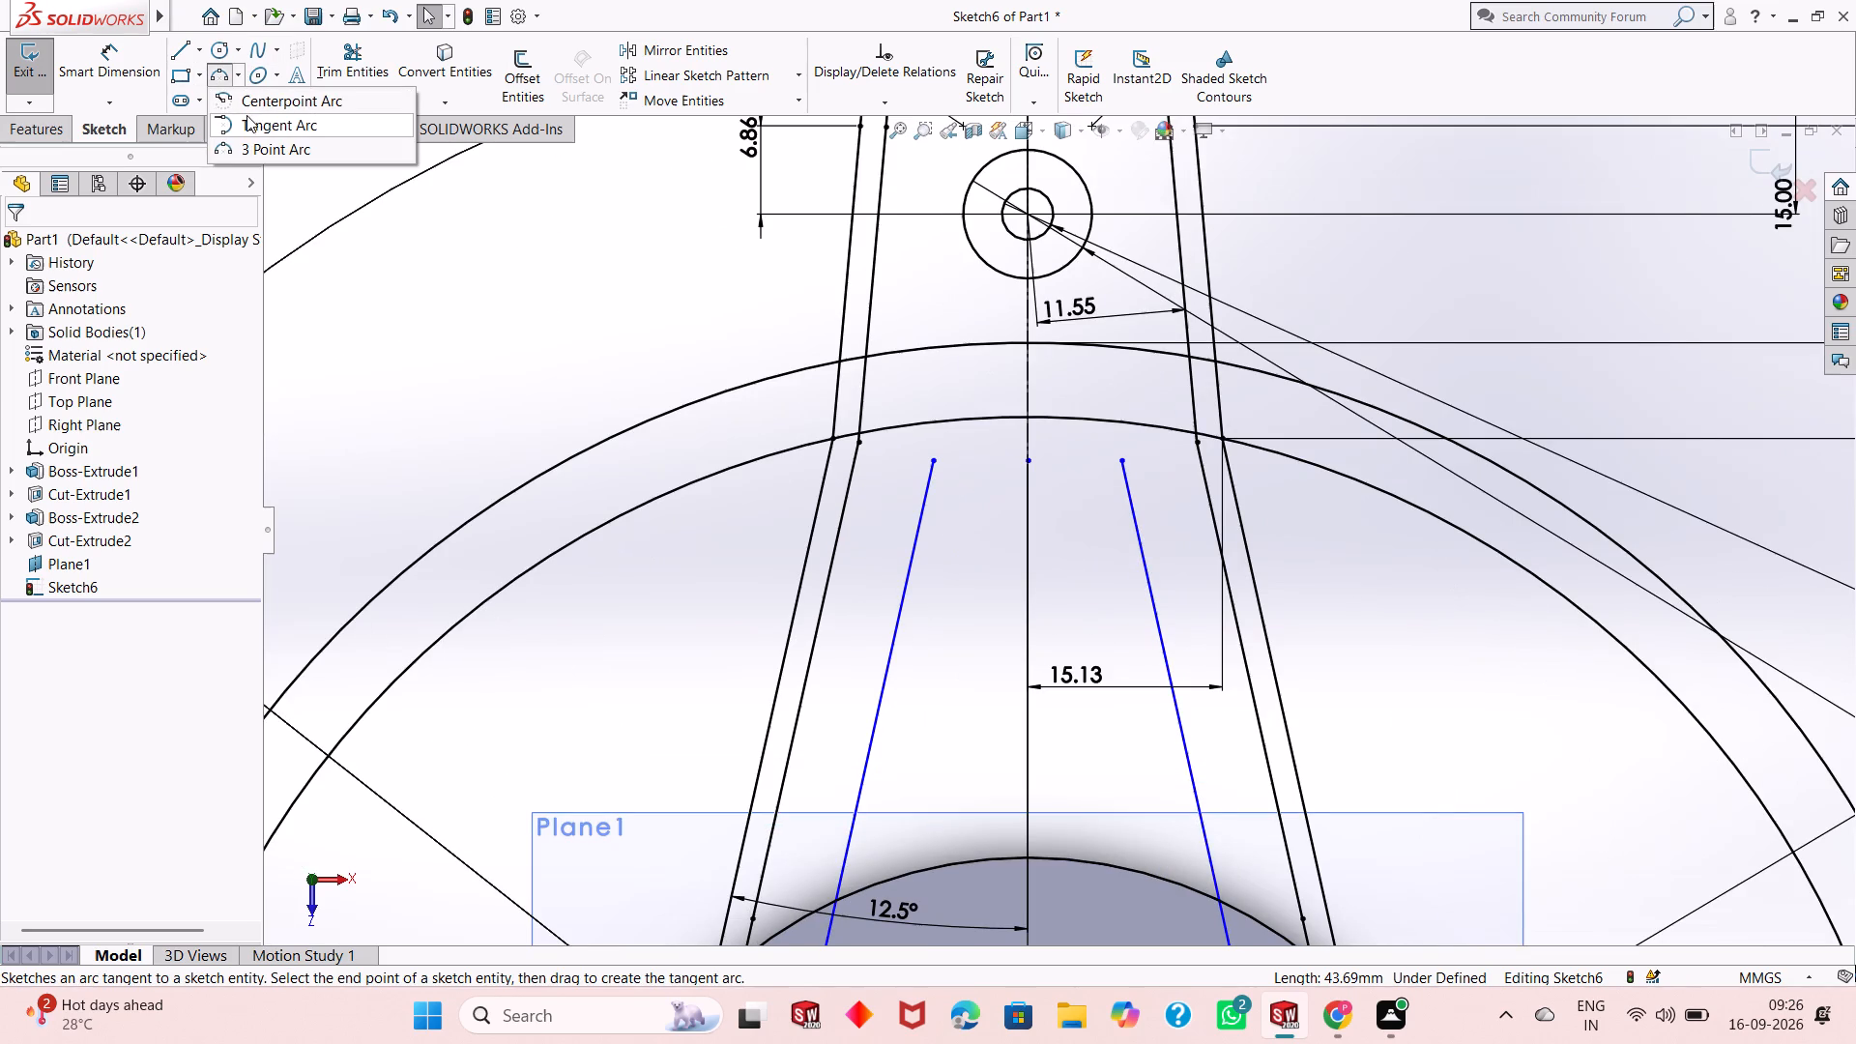
left_click(247, 119)
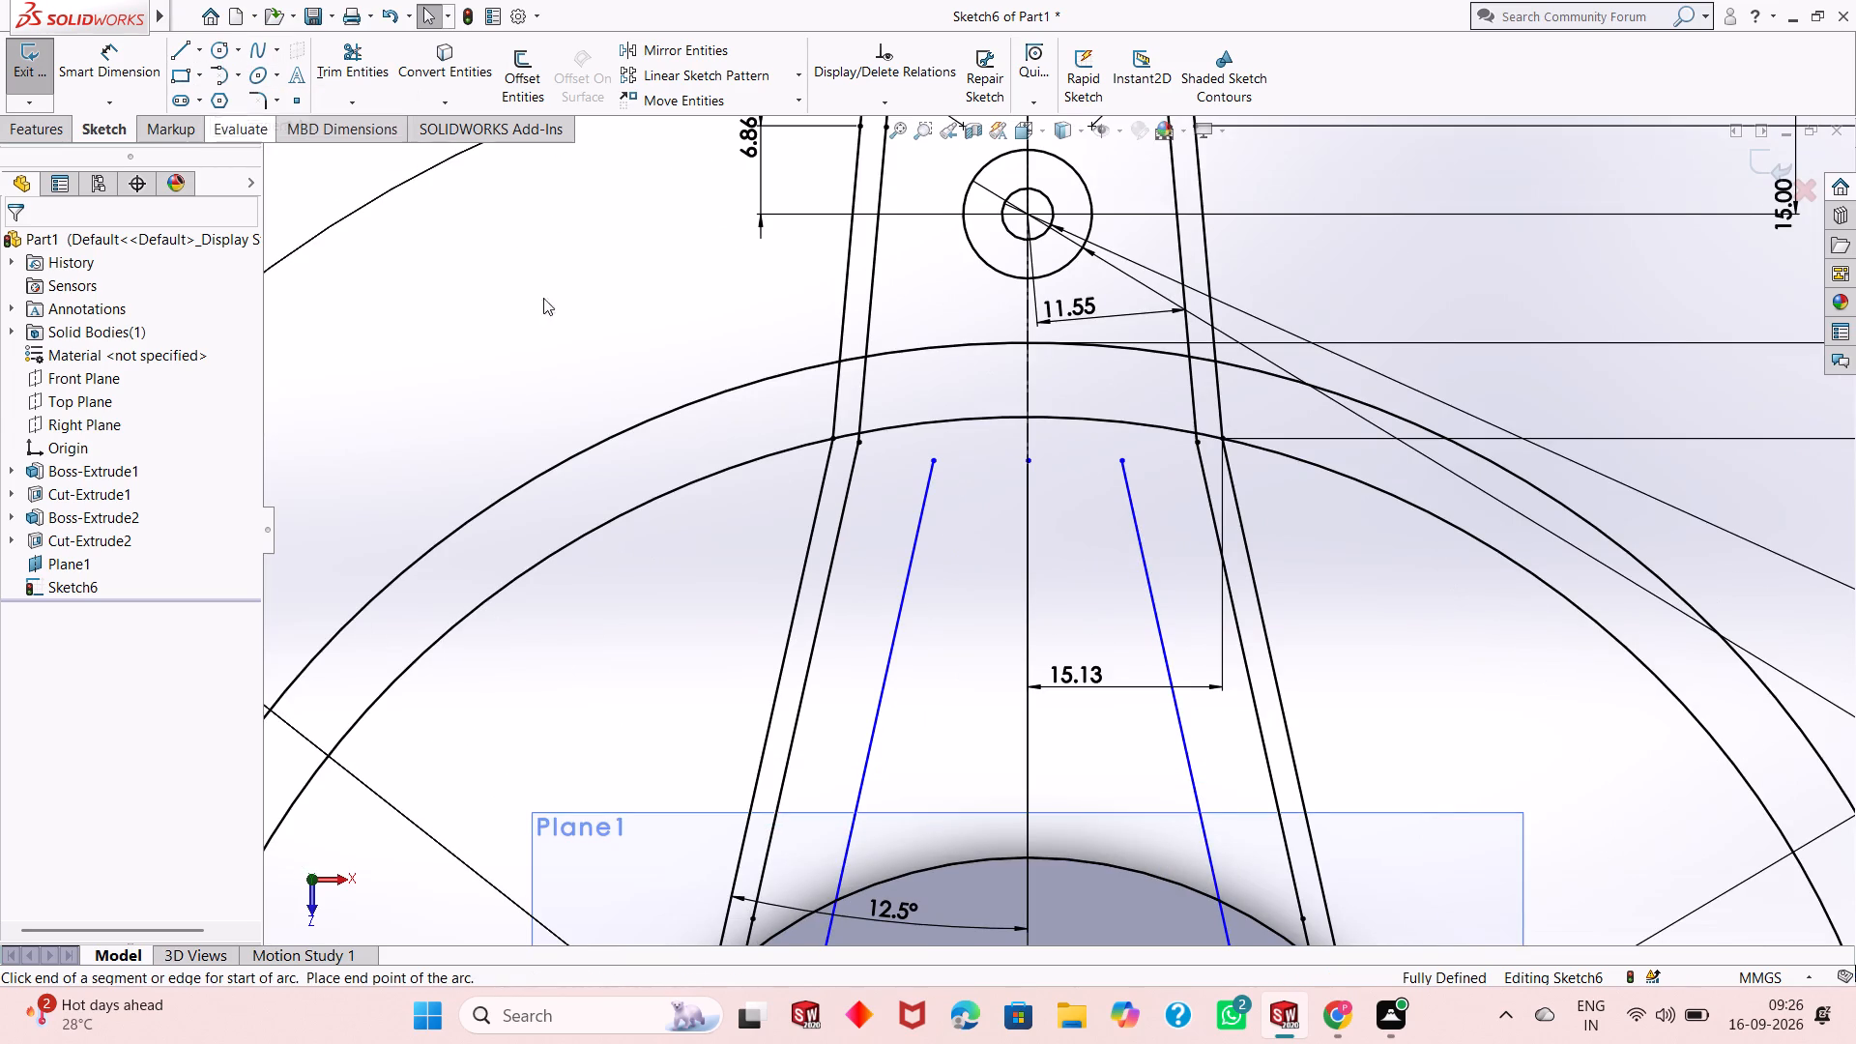
left_click(935, 458)
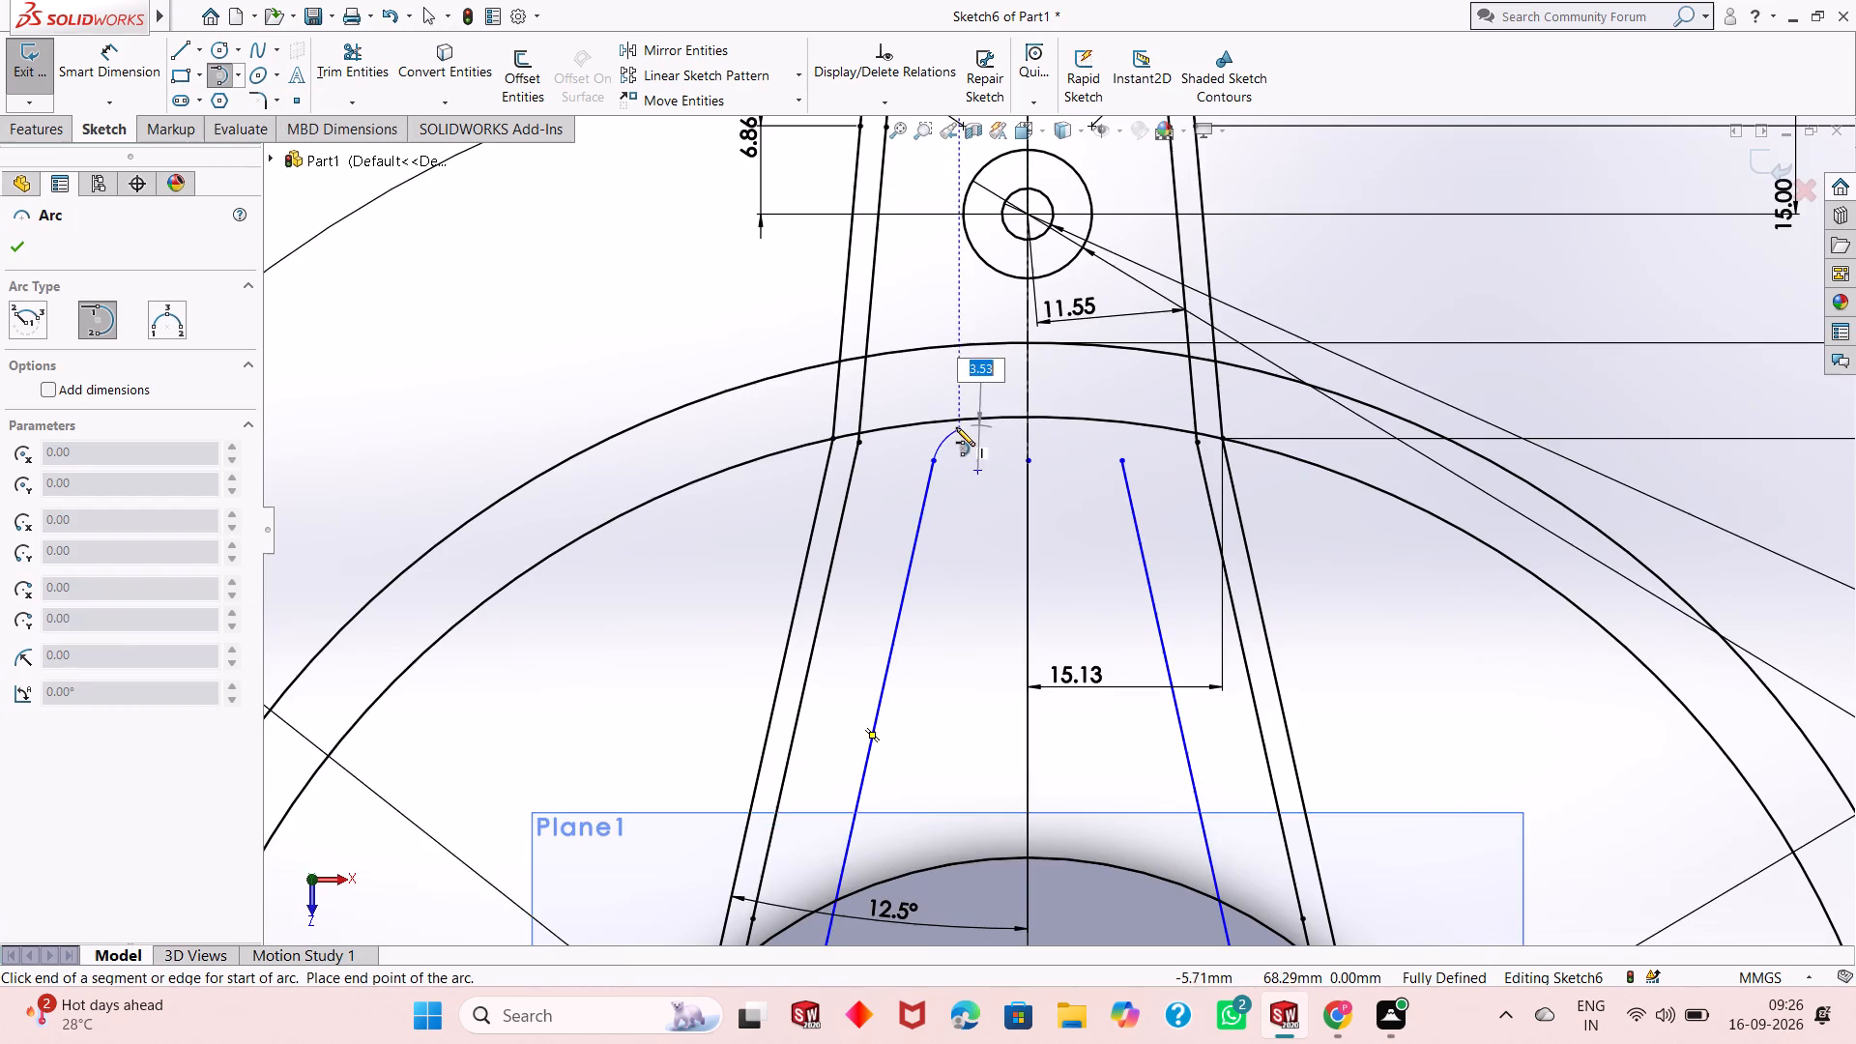
left_click(961, 422)
right_click(961, 422)
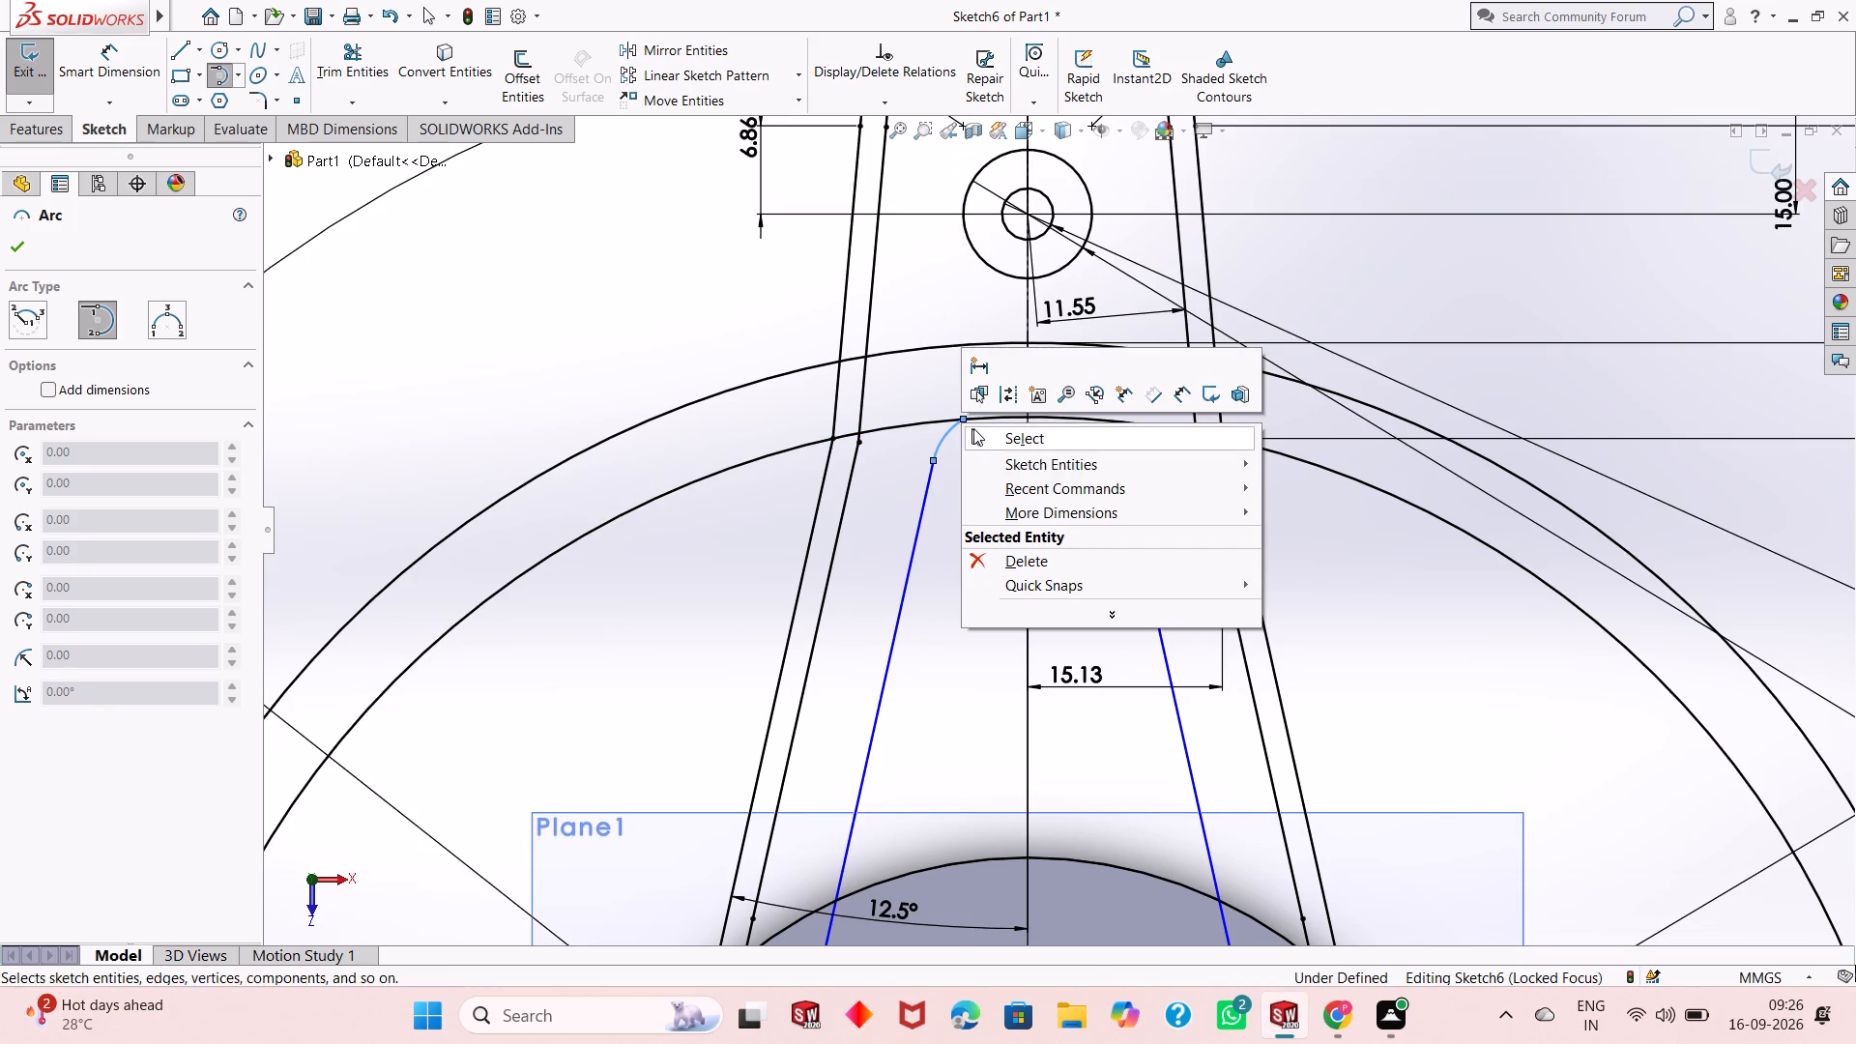
left_click(974, 429)
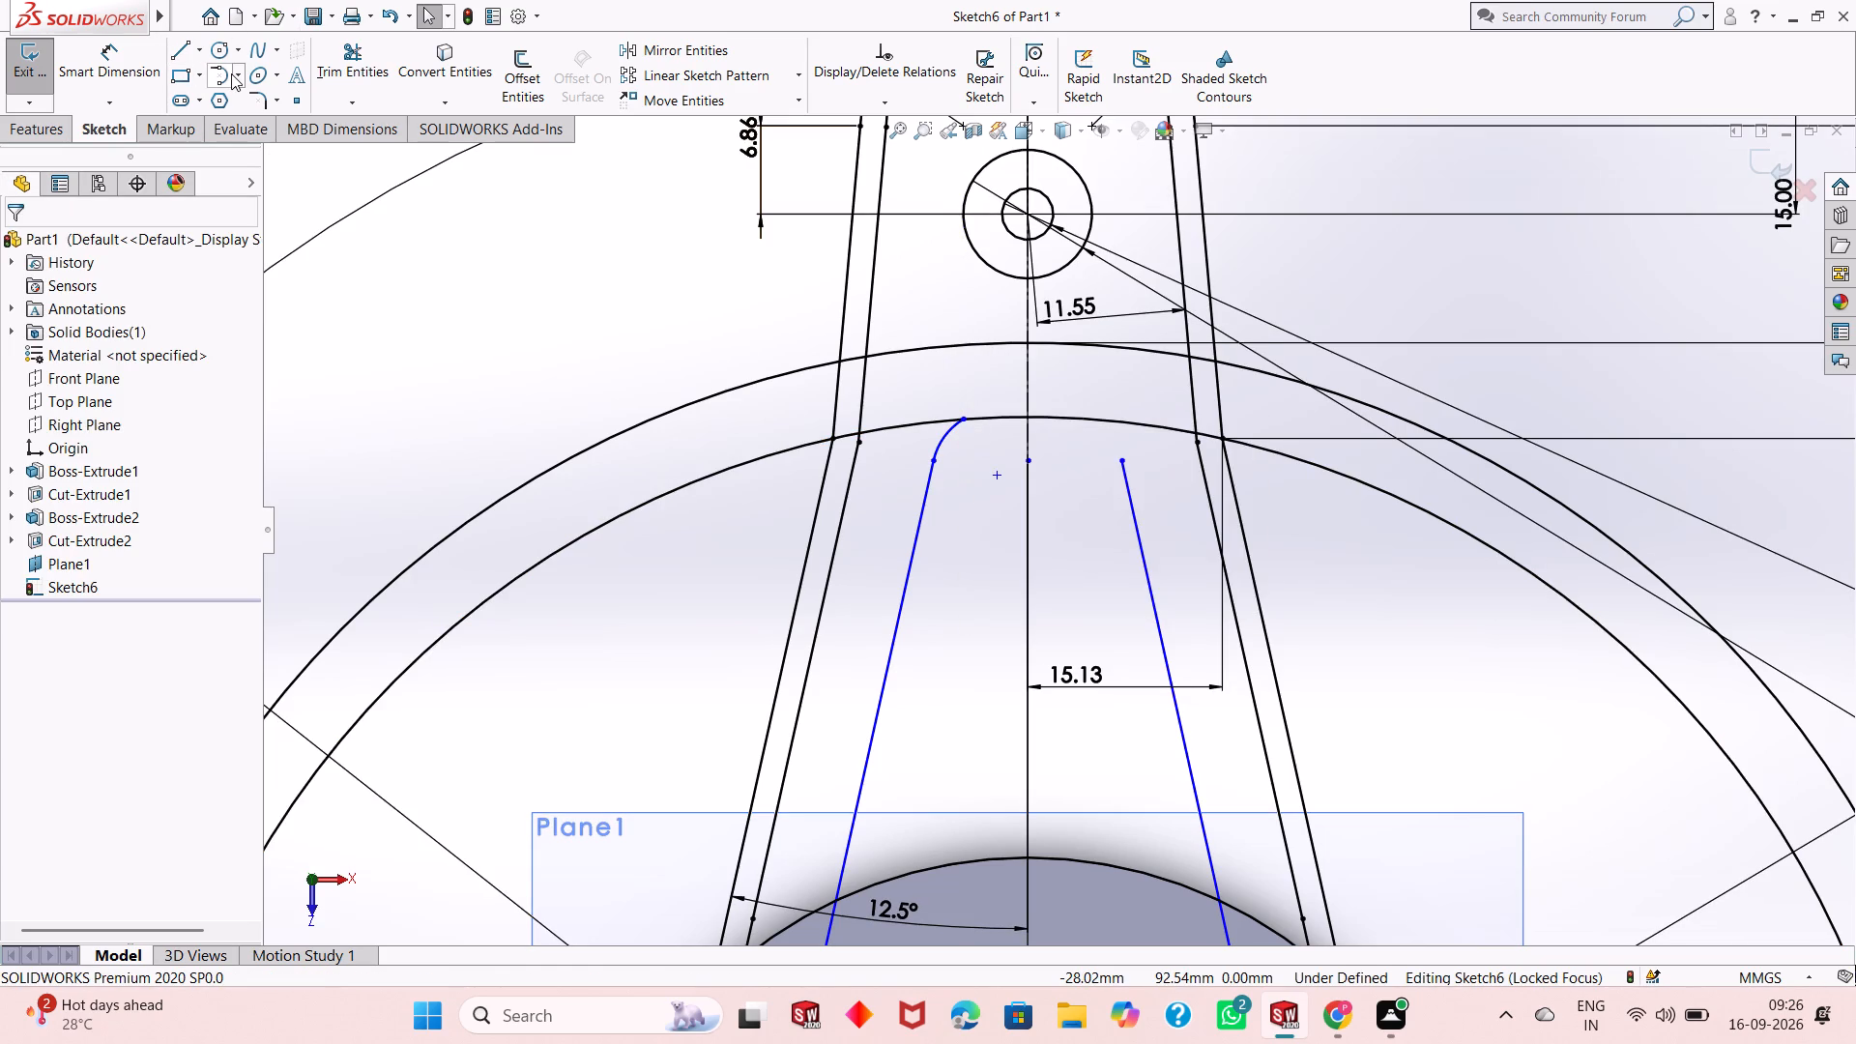
left_click(227, 76)
left_click(1117, 456)
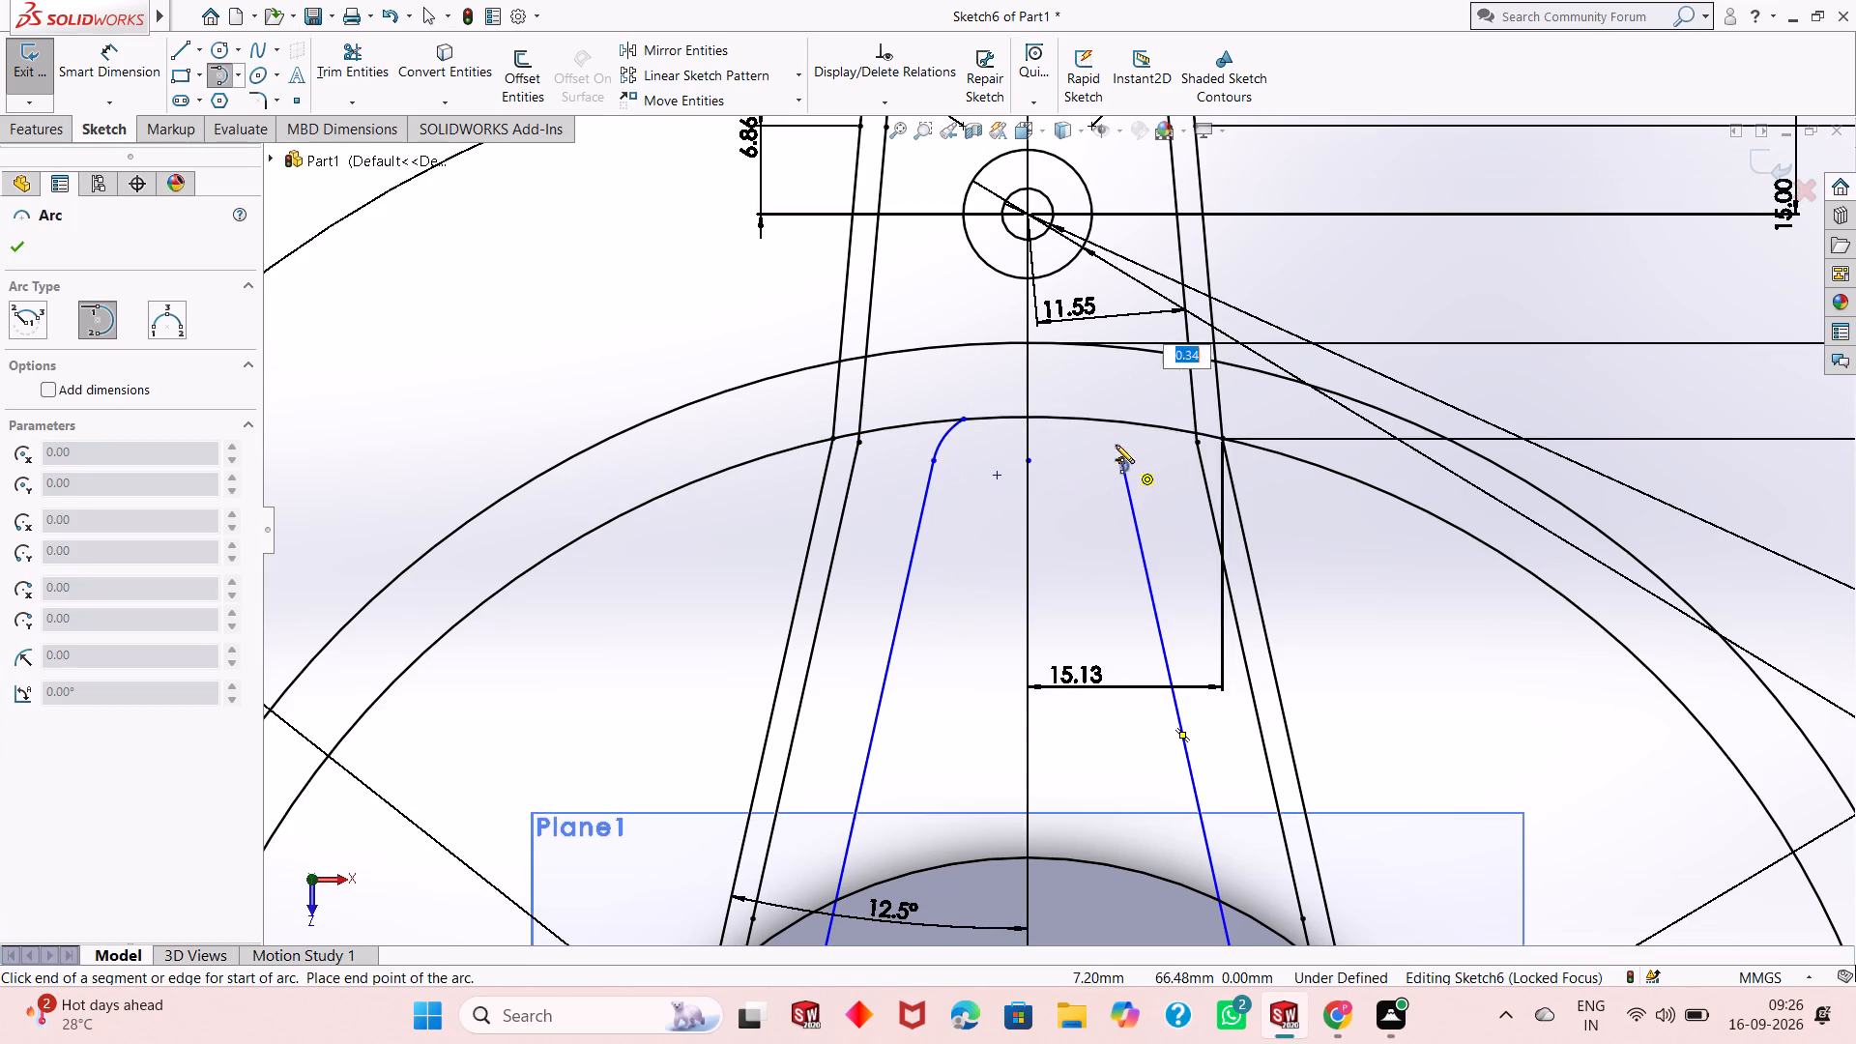
left_click(1087, 418)
right_click(1087, 418)
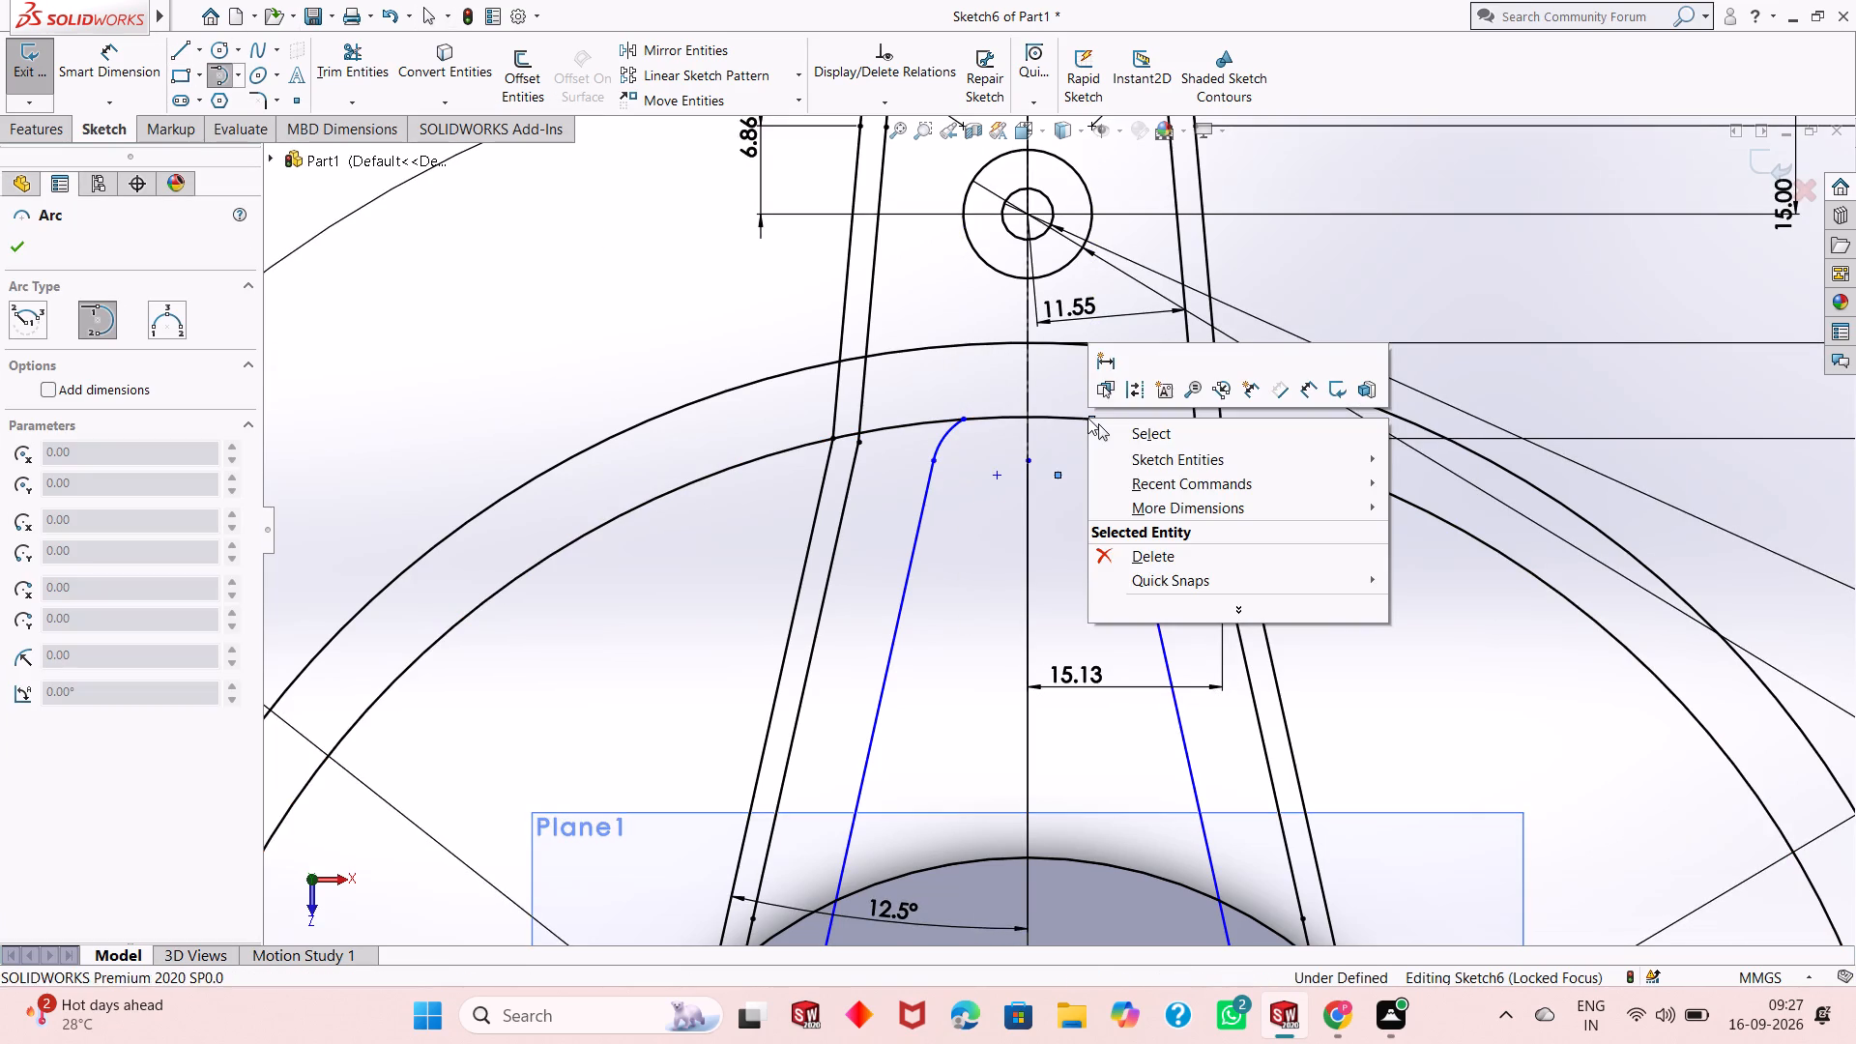
left_click(1130, 437)
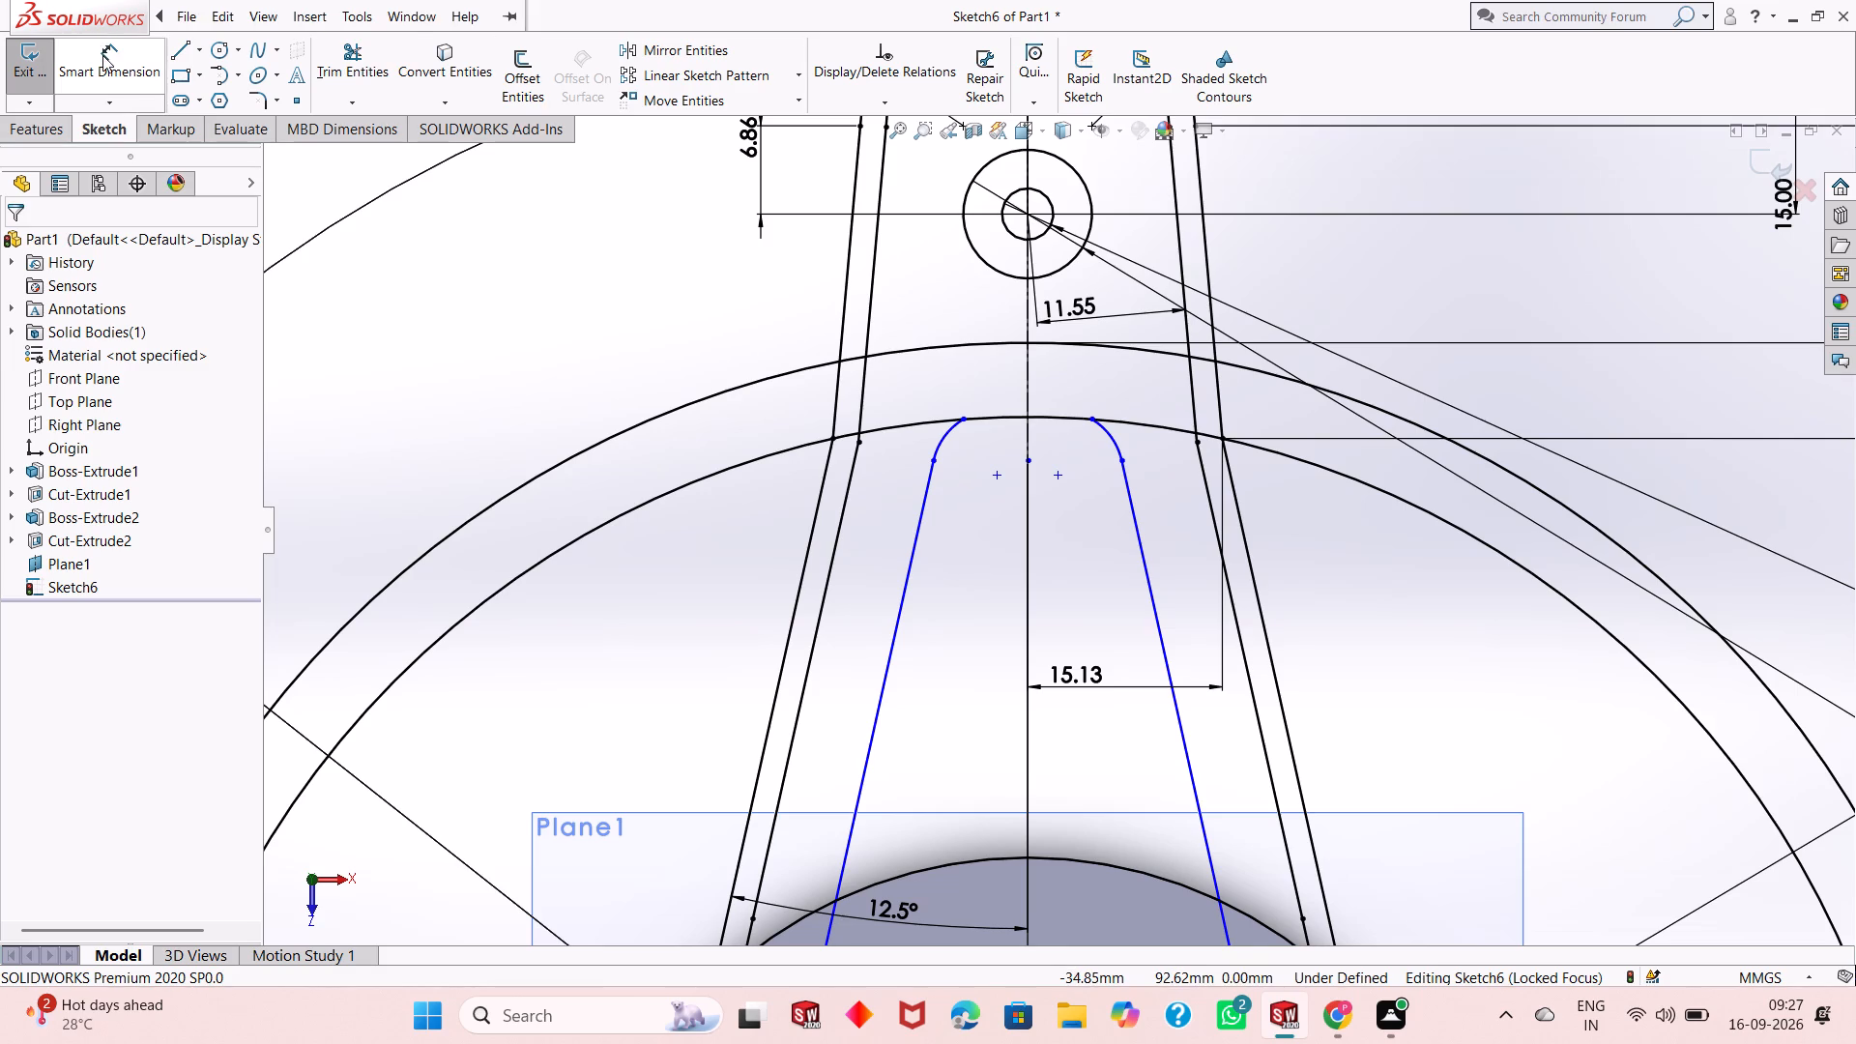
Dimension the left tangent arc with a radius of 4 mm.
left_click(103, 57)
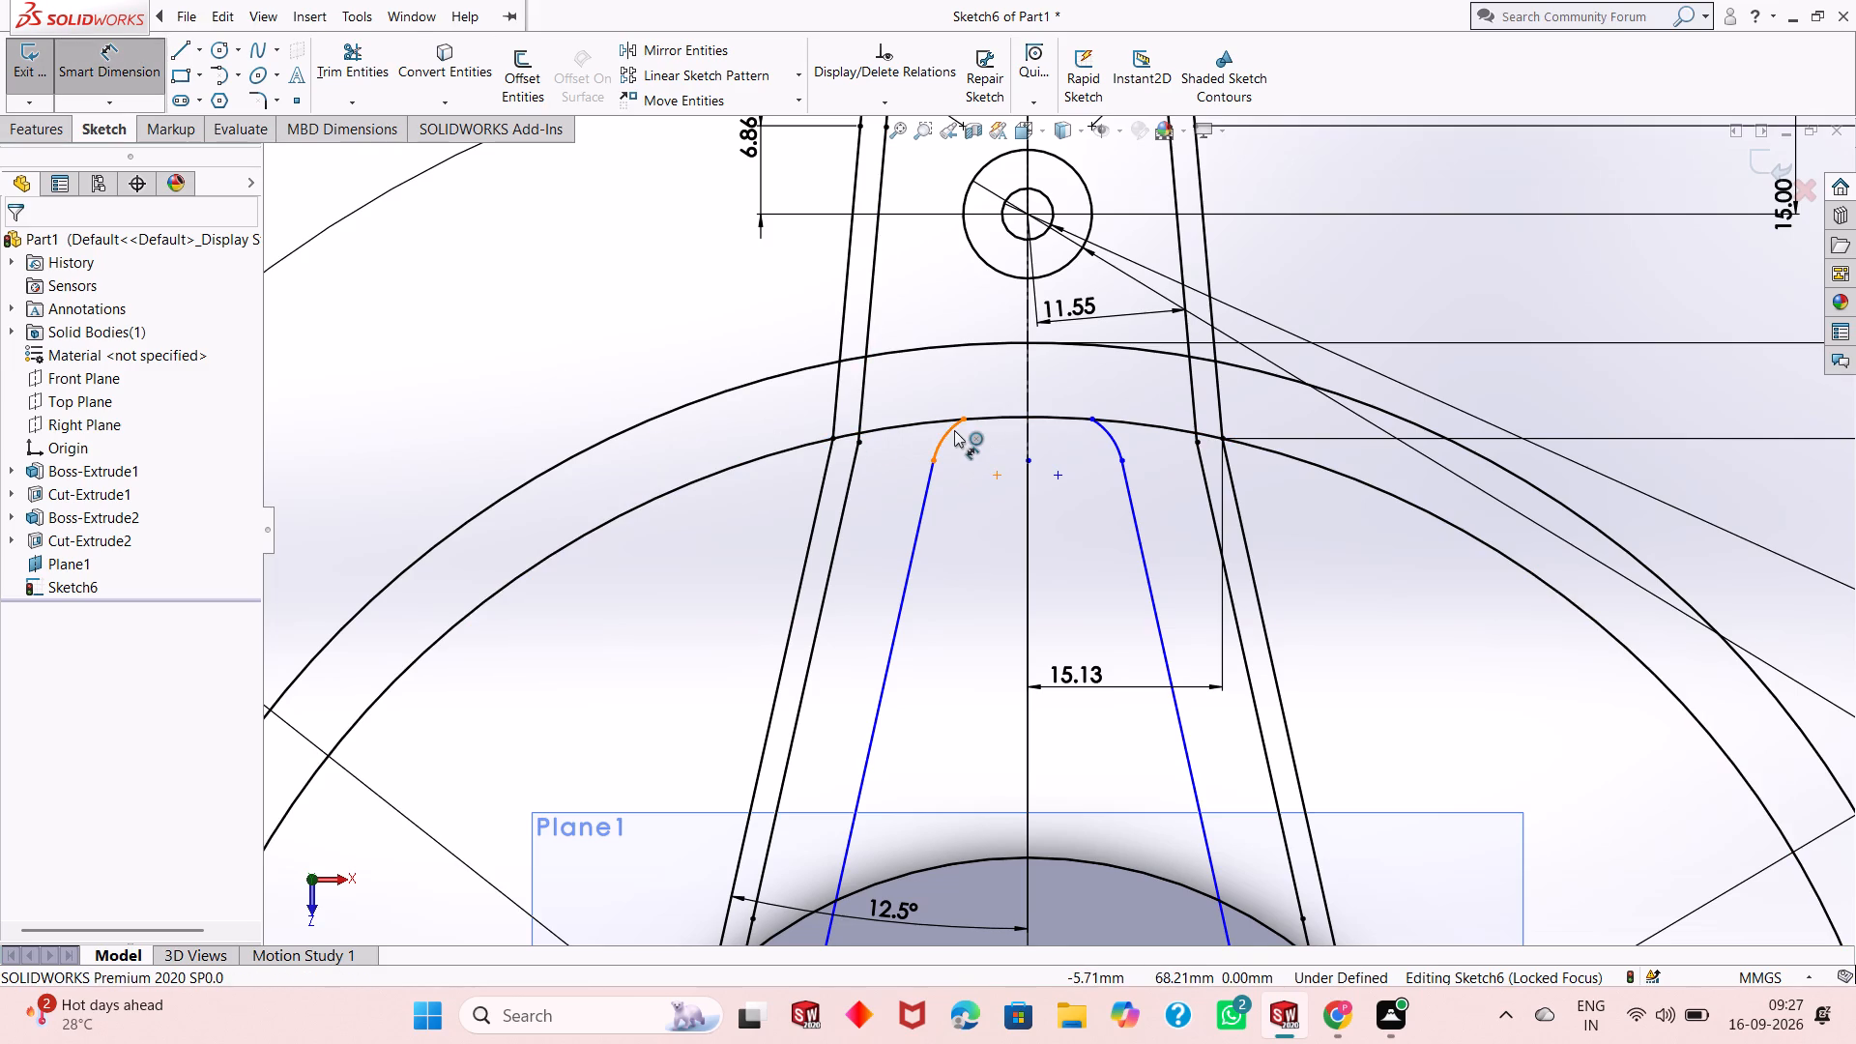
left_click(952, 430)
left_click(669, 330)
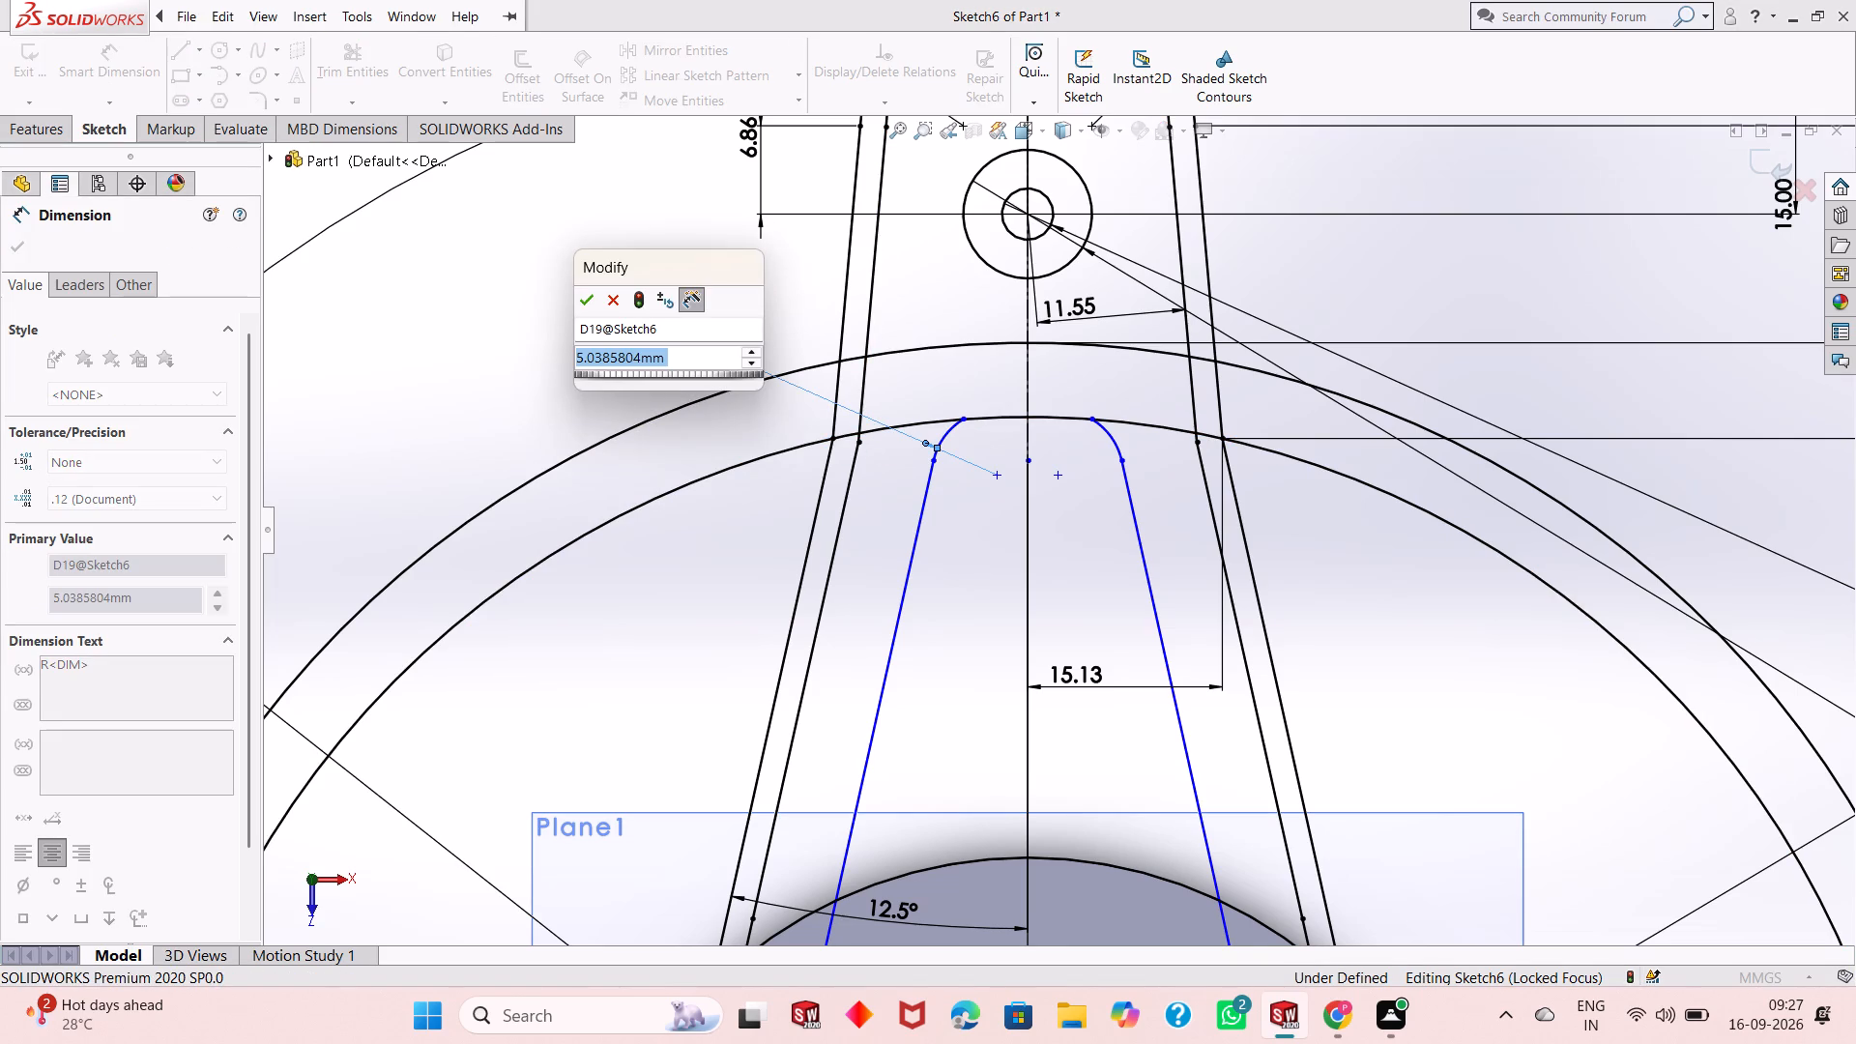
key("4")
key("Return")
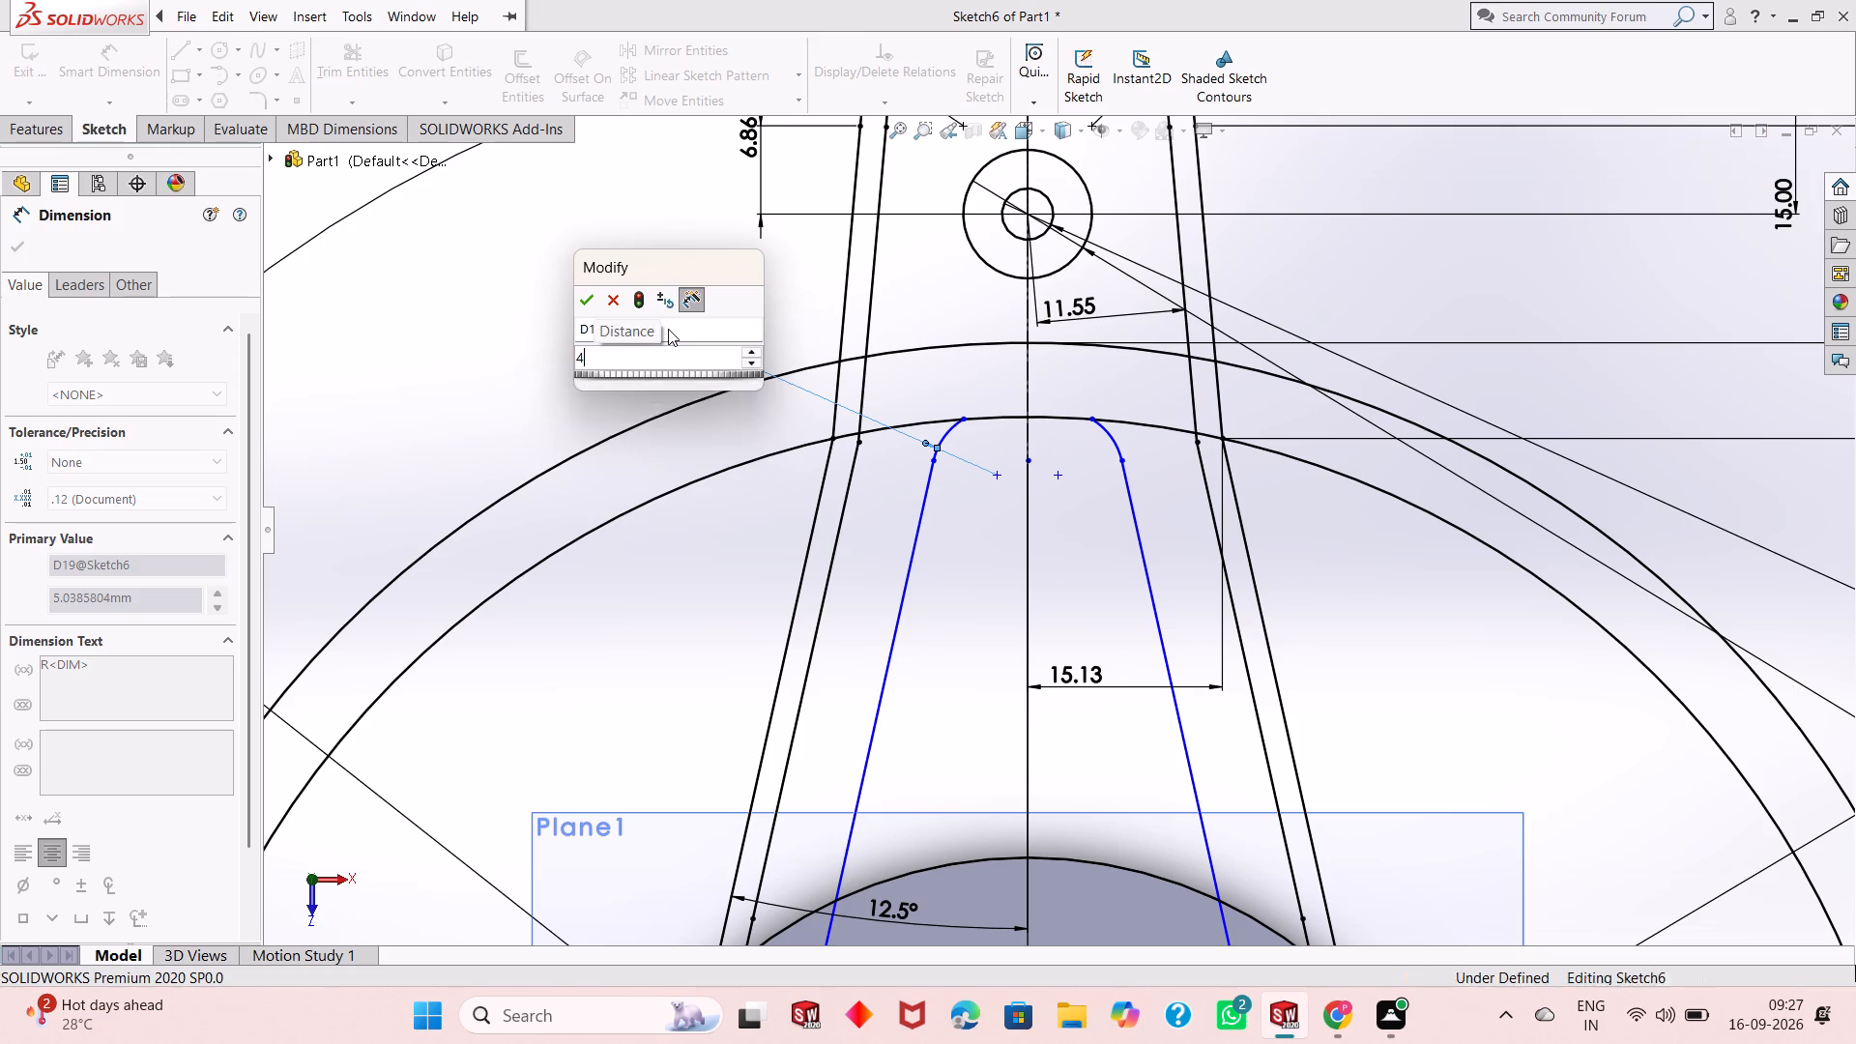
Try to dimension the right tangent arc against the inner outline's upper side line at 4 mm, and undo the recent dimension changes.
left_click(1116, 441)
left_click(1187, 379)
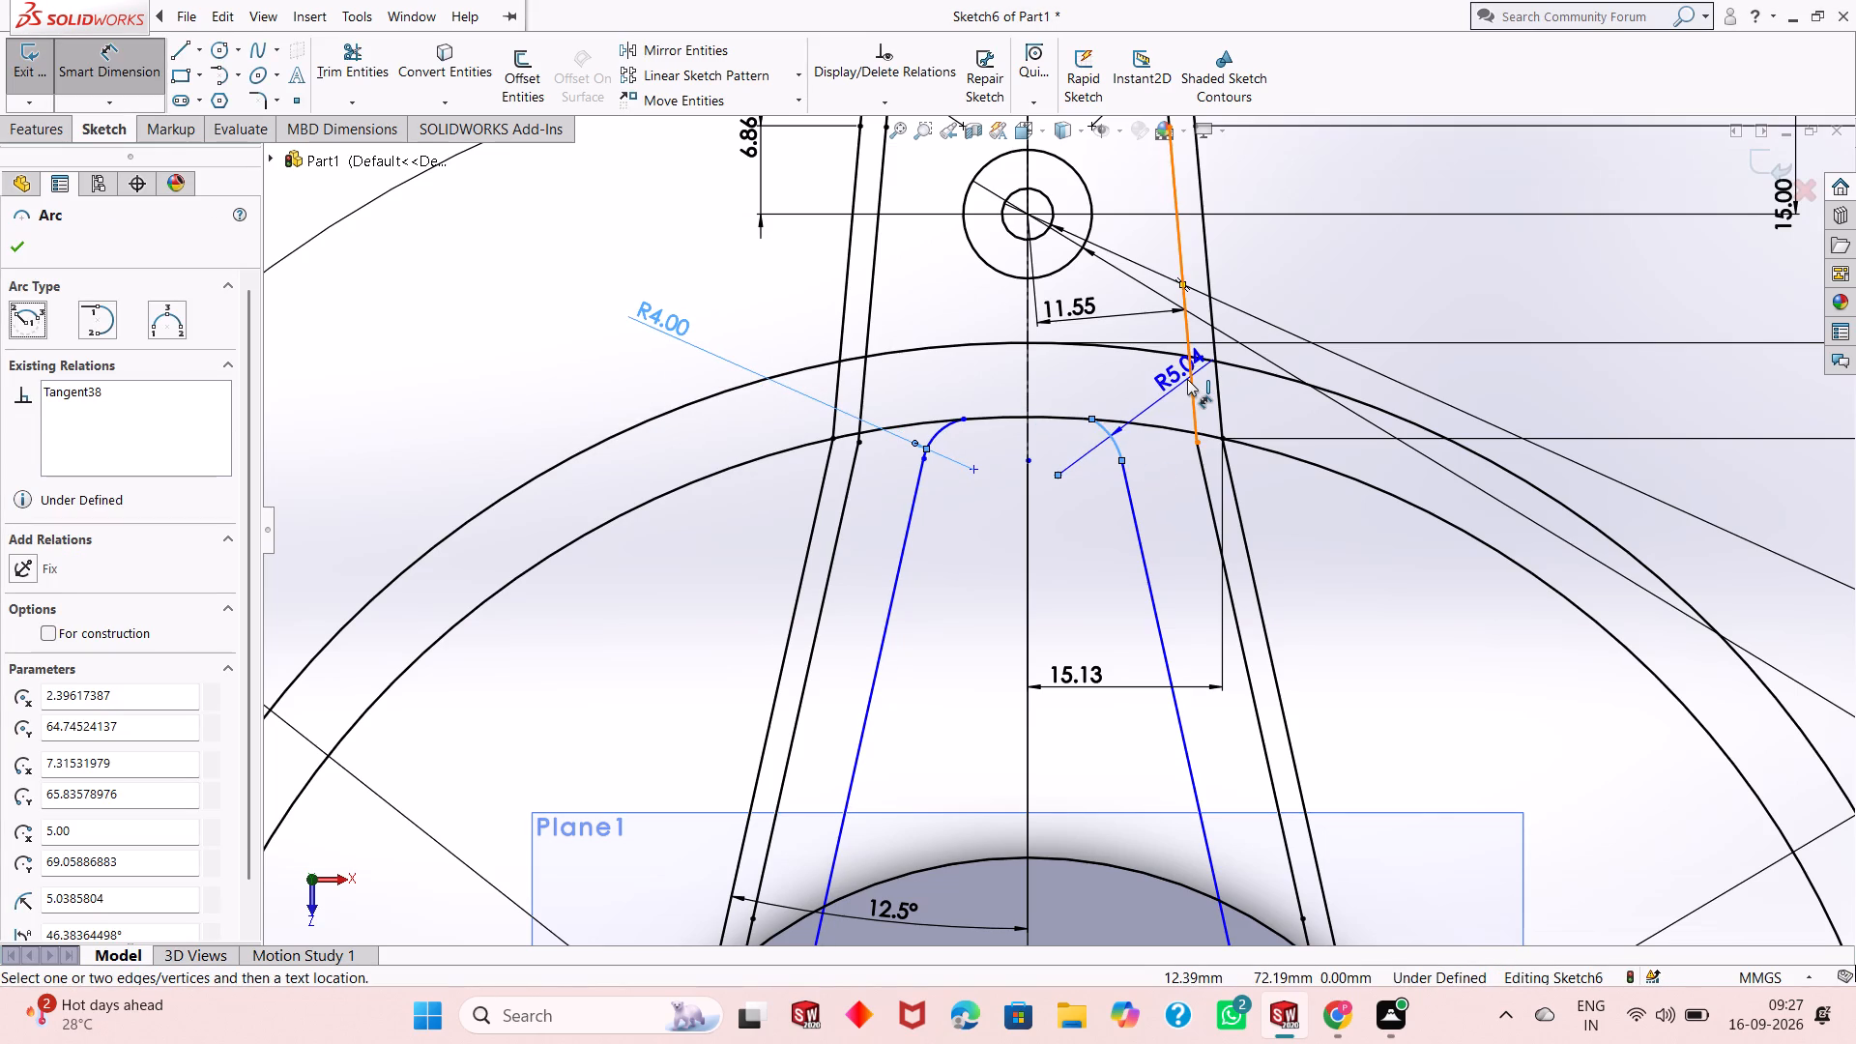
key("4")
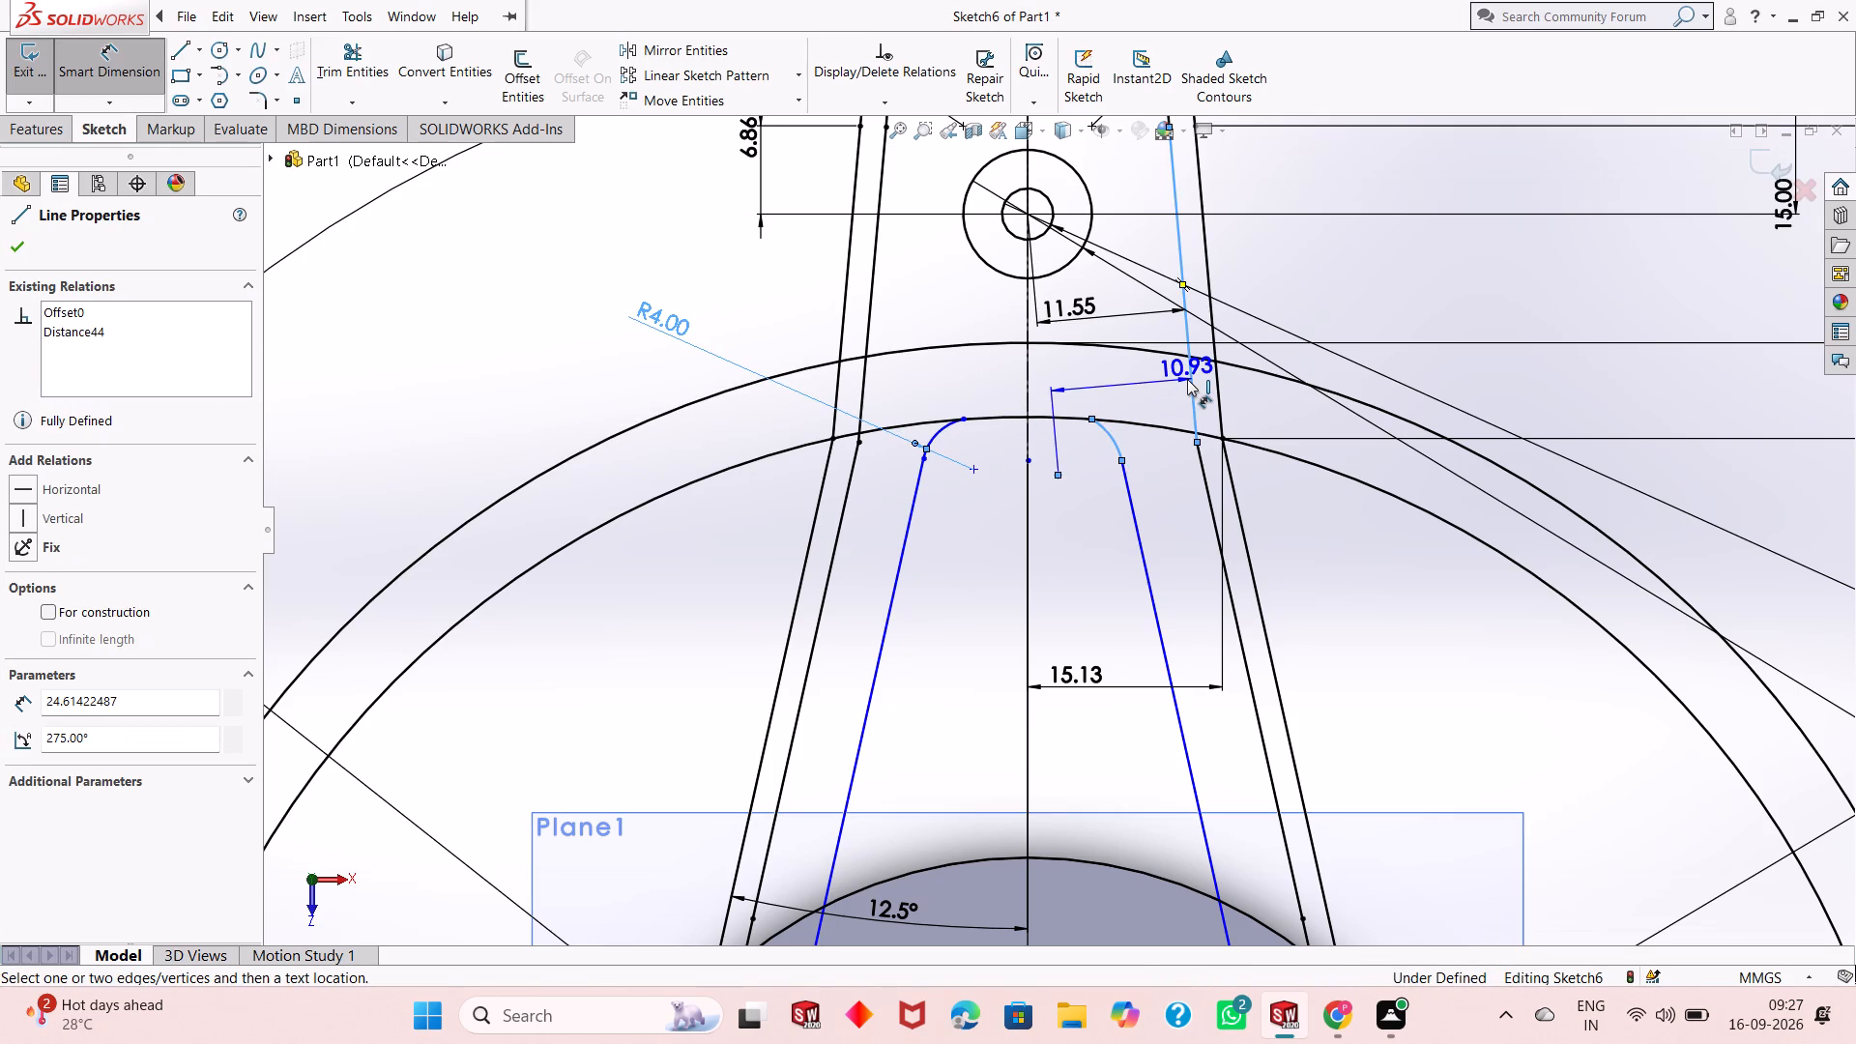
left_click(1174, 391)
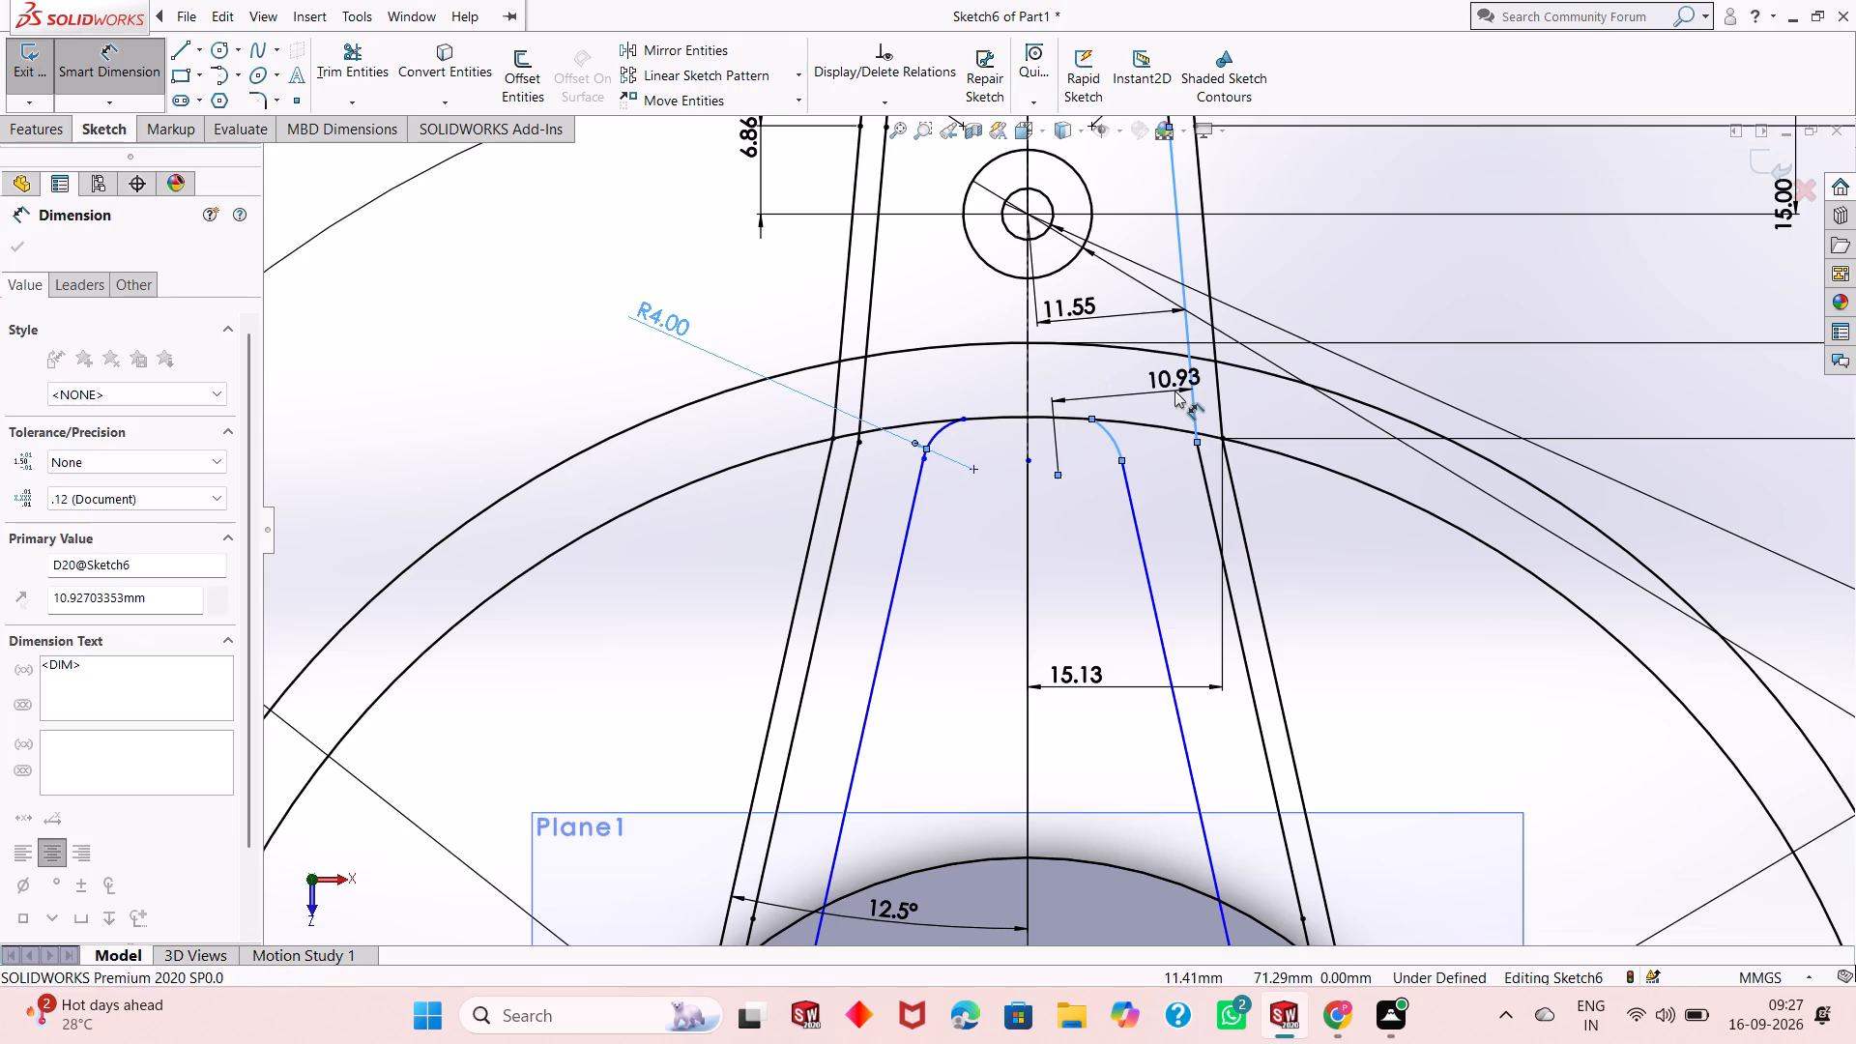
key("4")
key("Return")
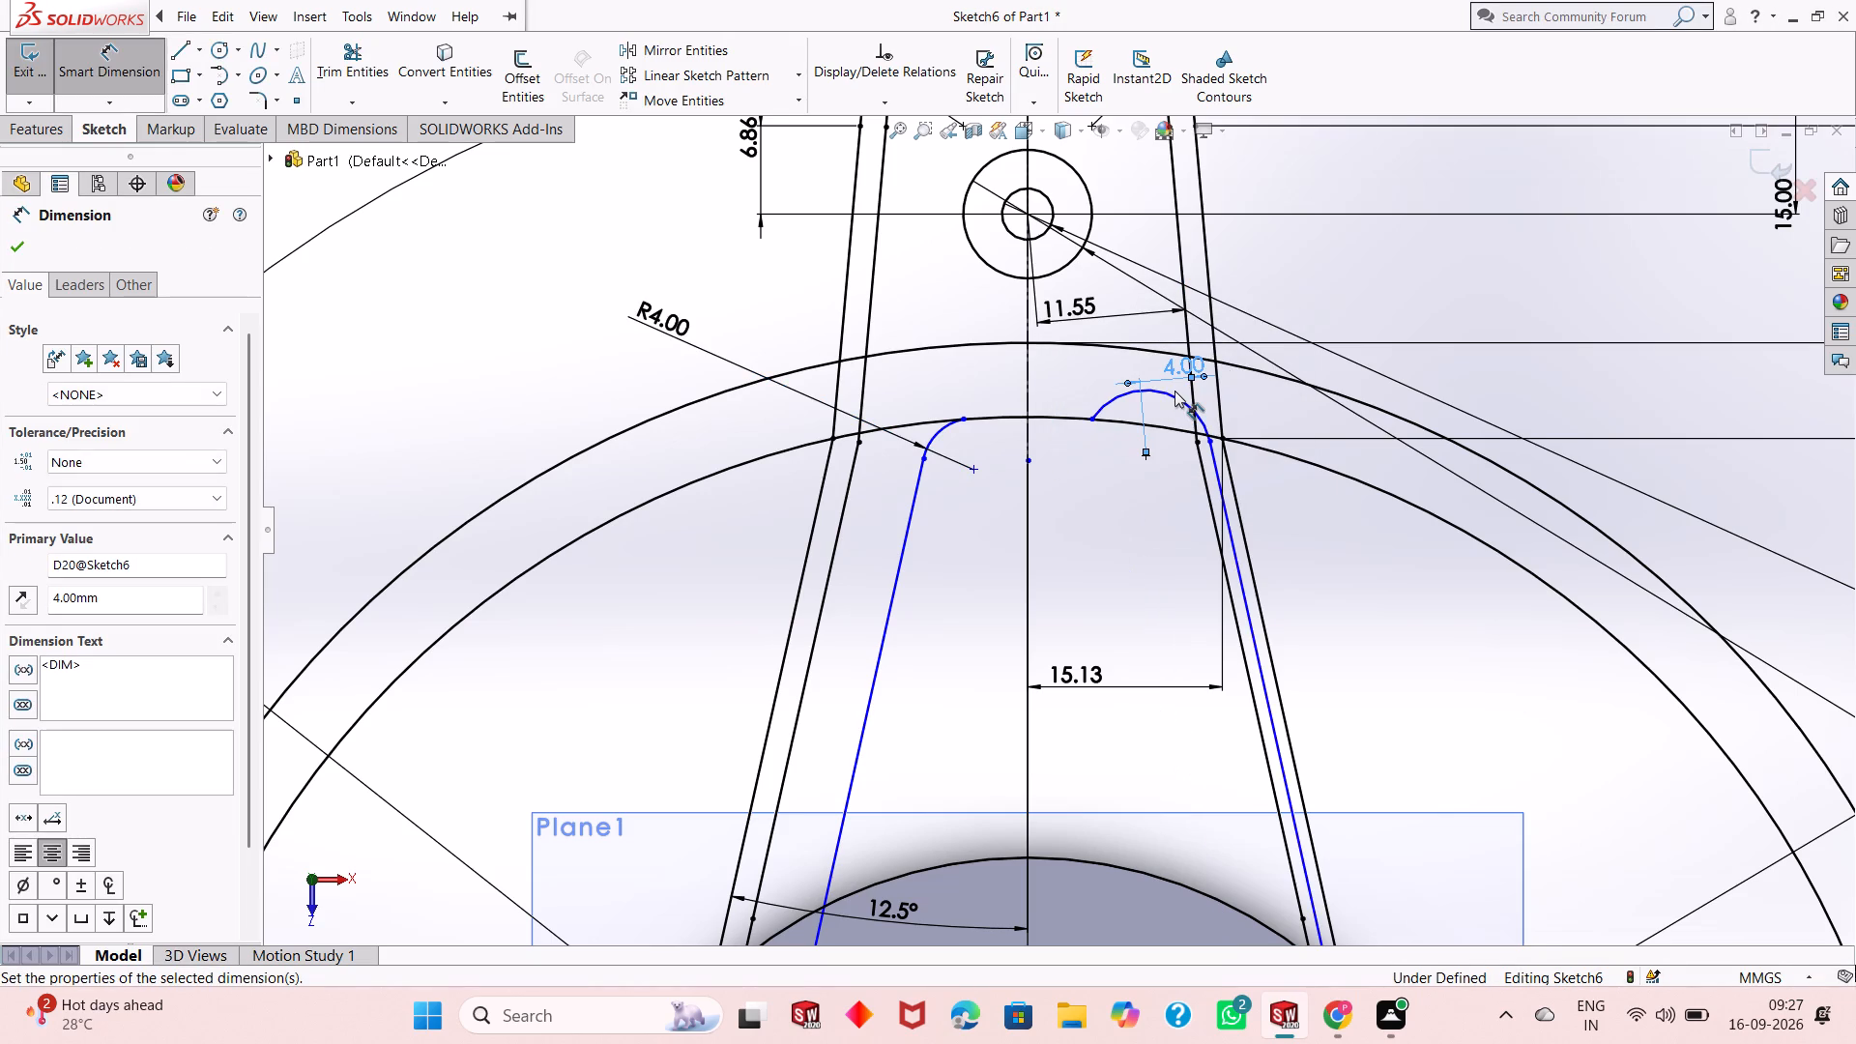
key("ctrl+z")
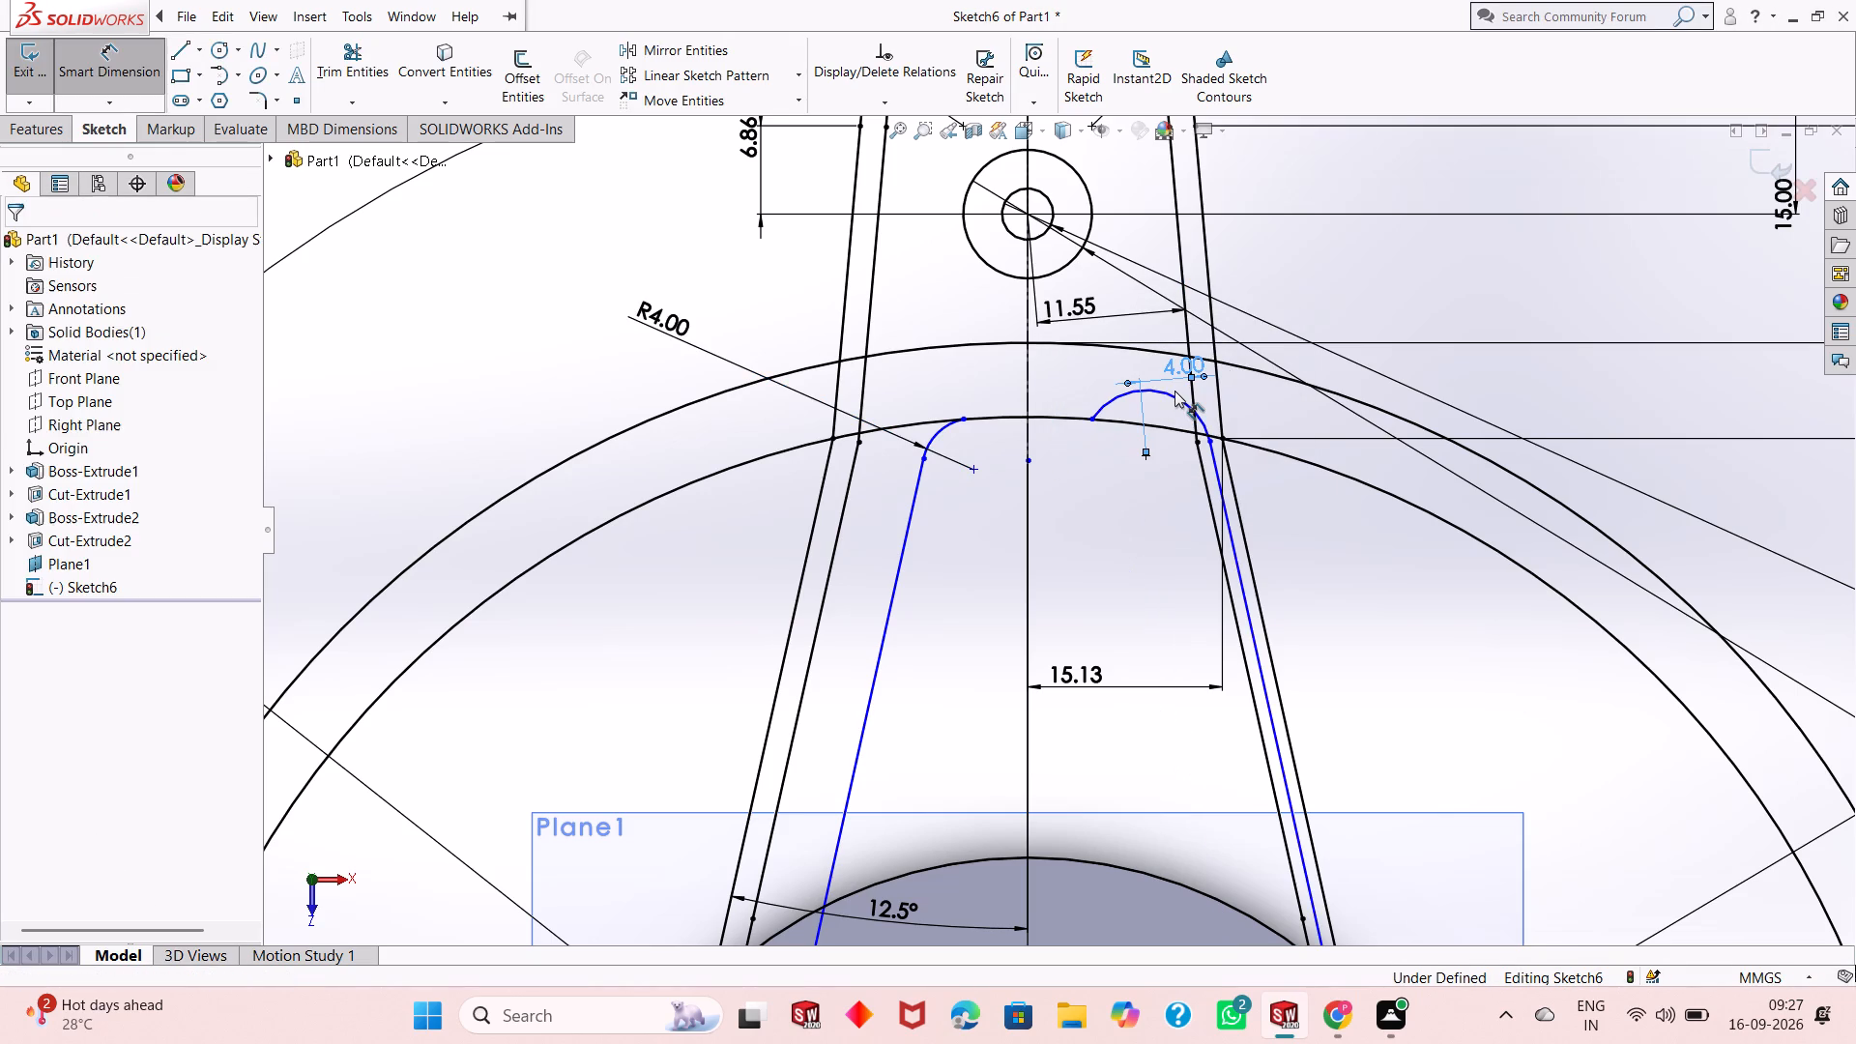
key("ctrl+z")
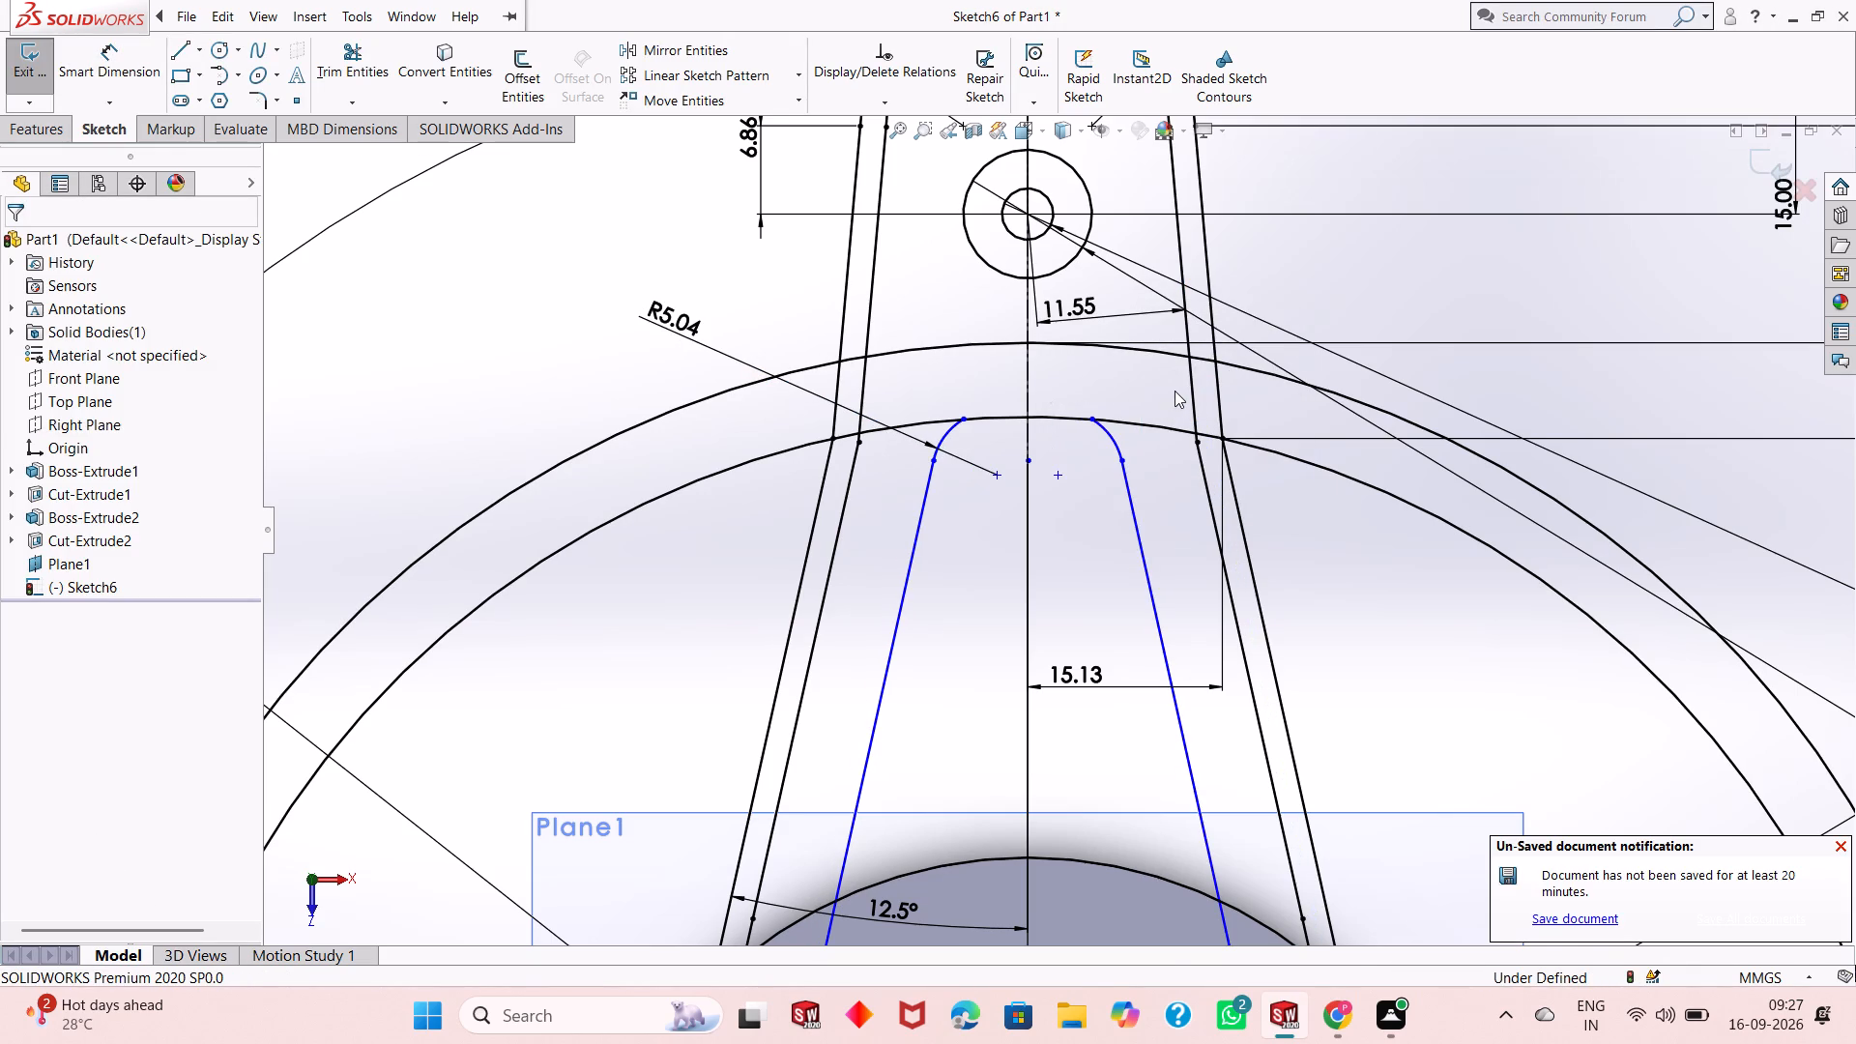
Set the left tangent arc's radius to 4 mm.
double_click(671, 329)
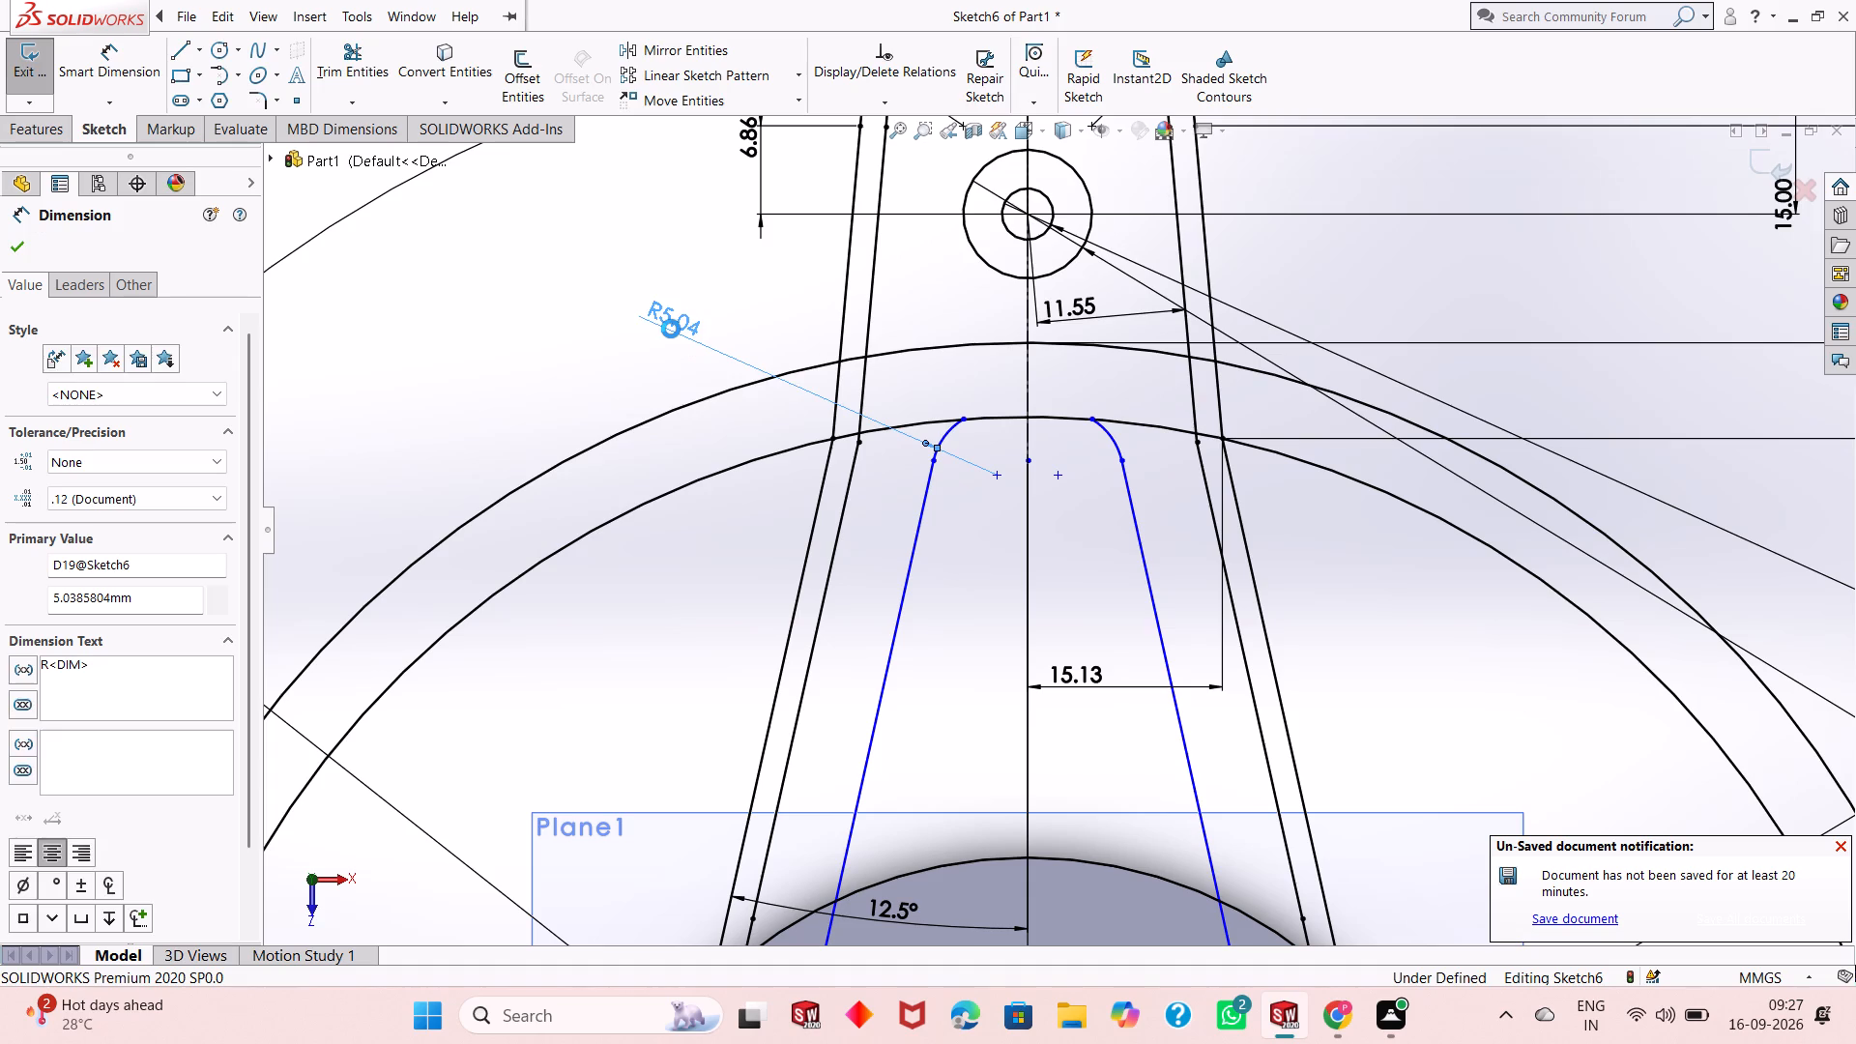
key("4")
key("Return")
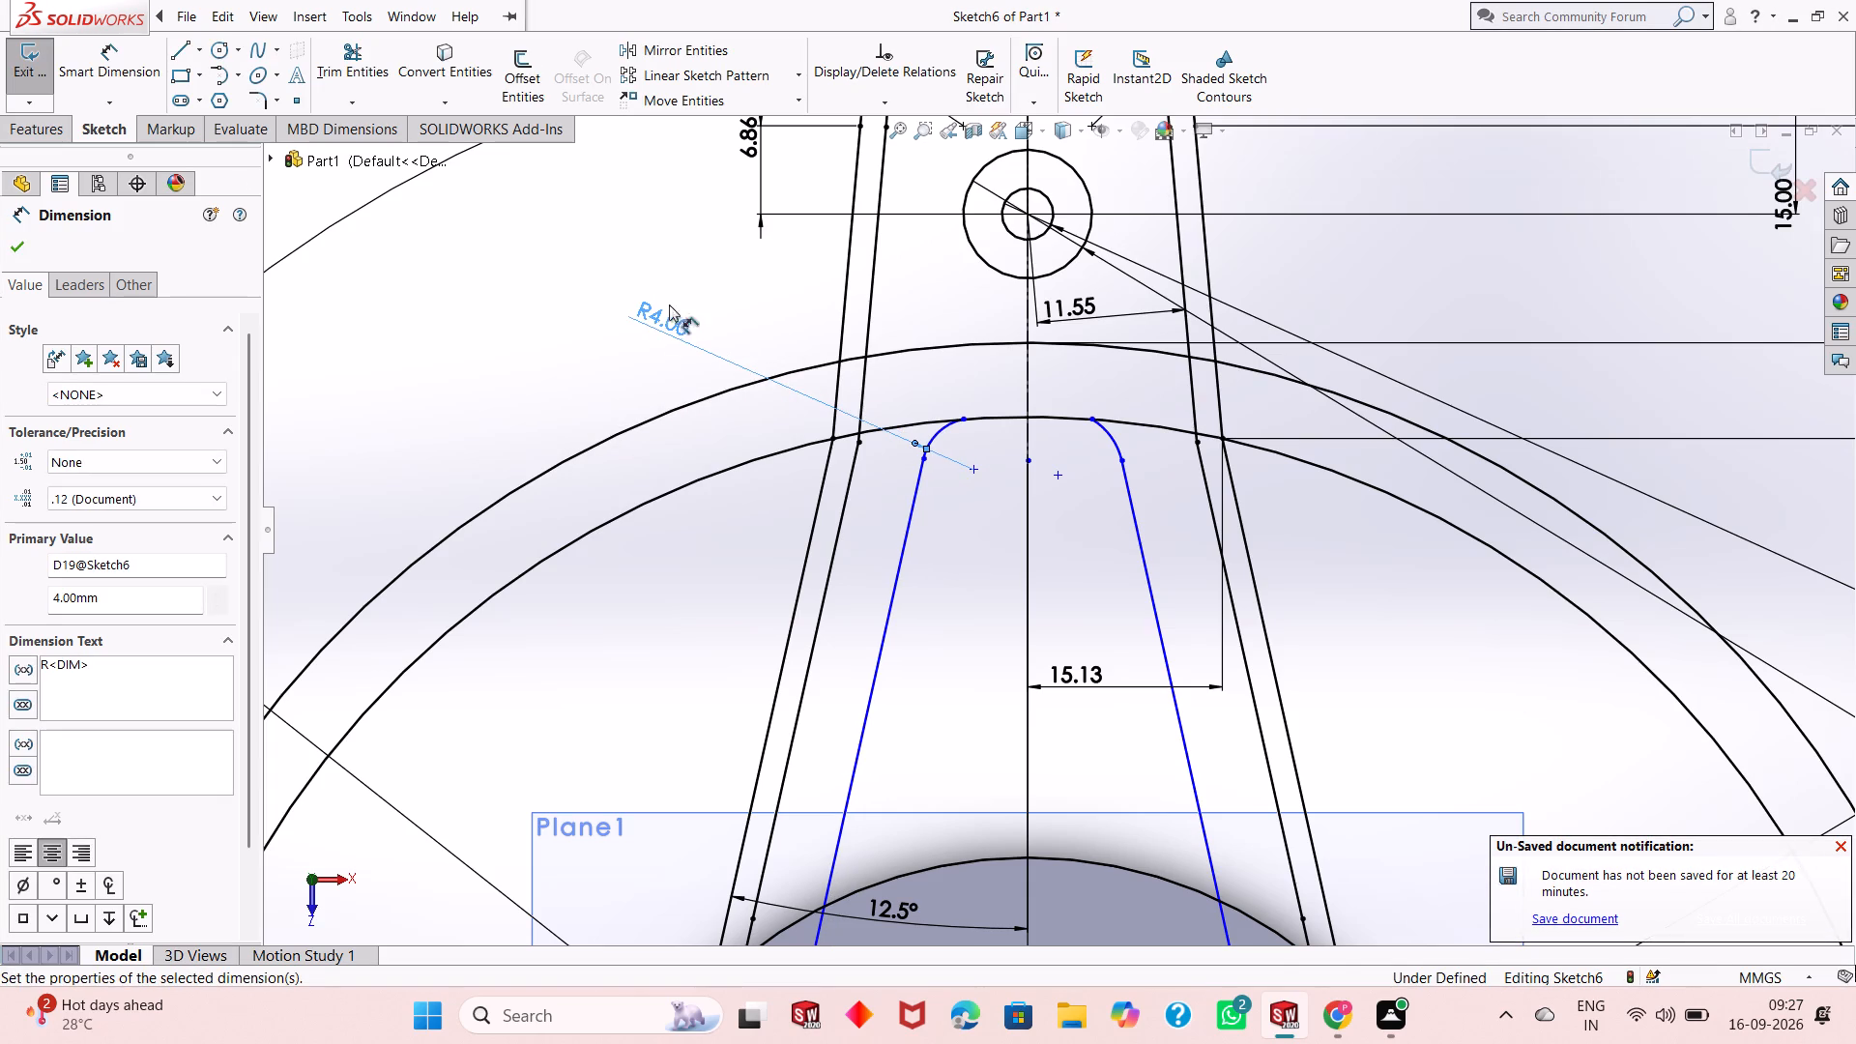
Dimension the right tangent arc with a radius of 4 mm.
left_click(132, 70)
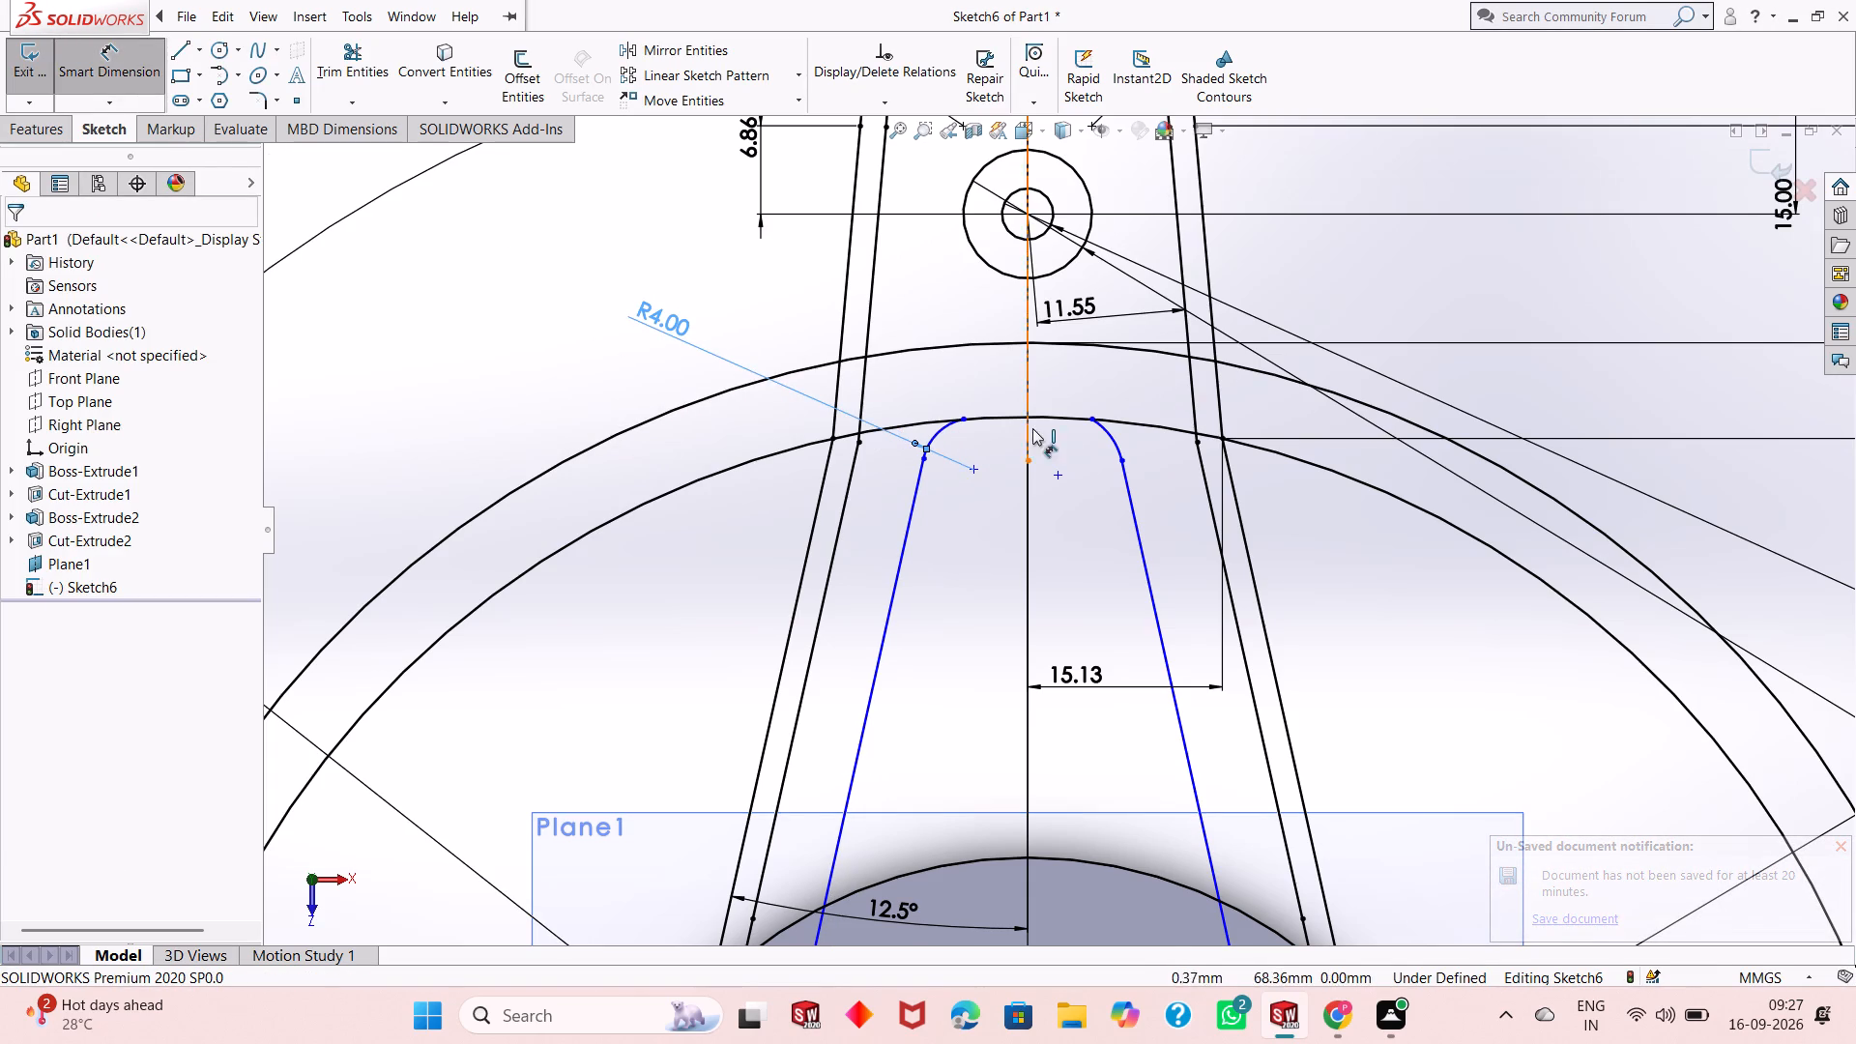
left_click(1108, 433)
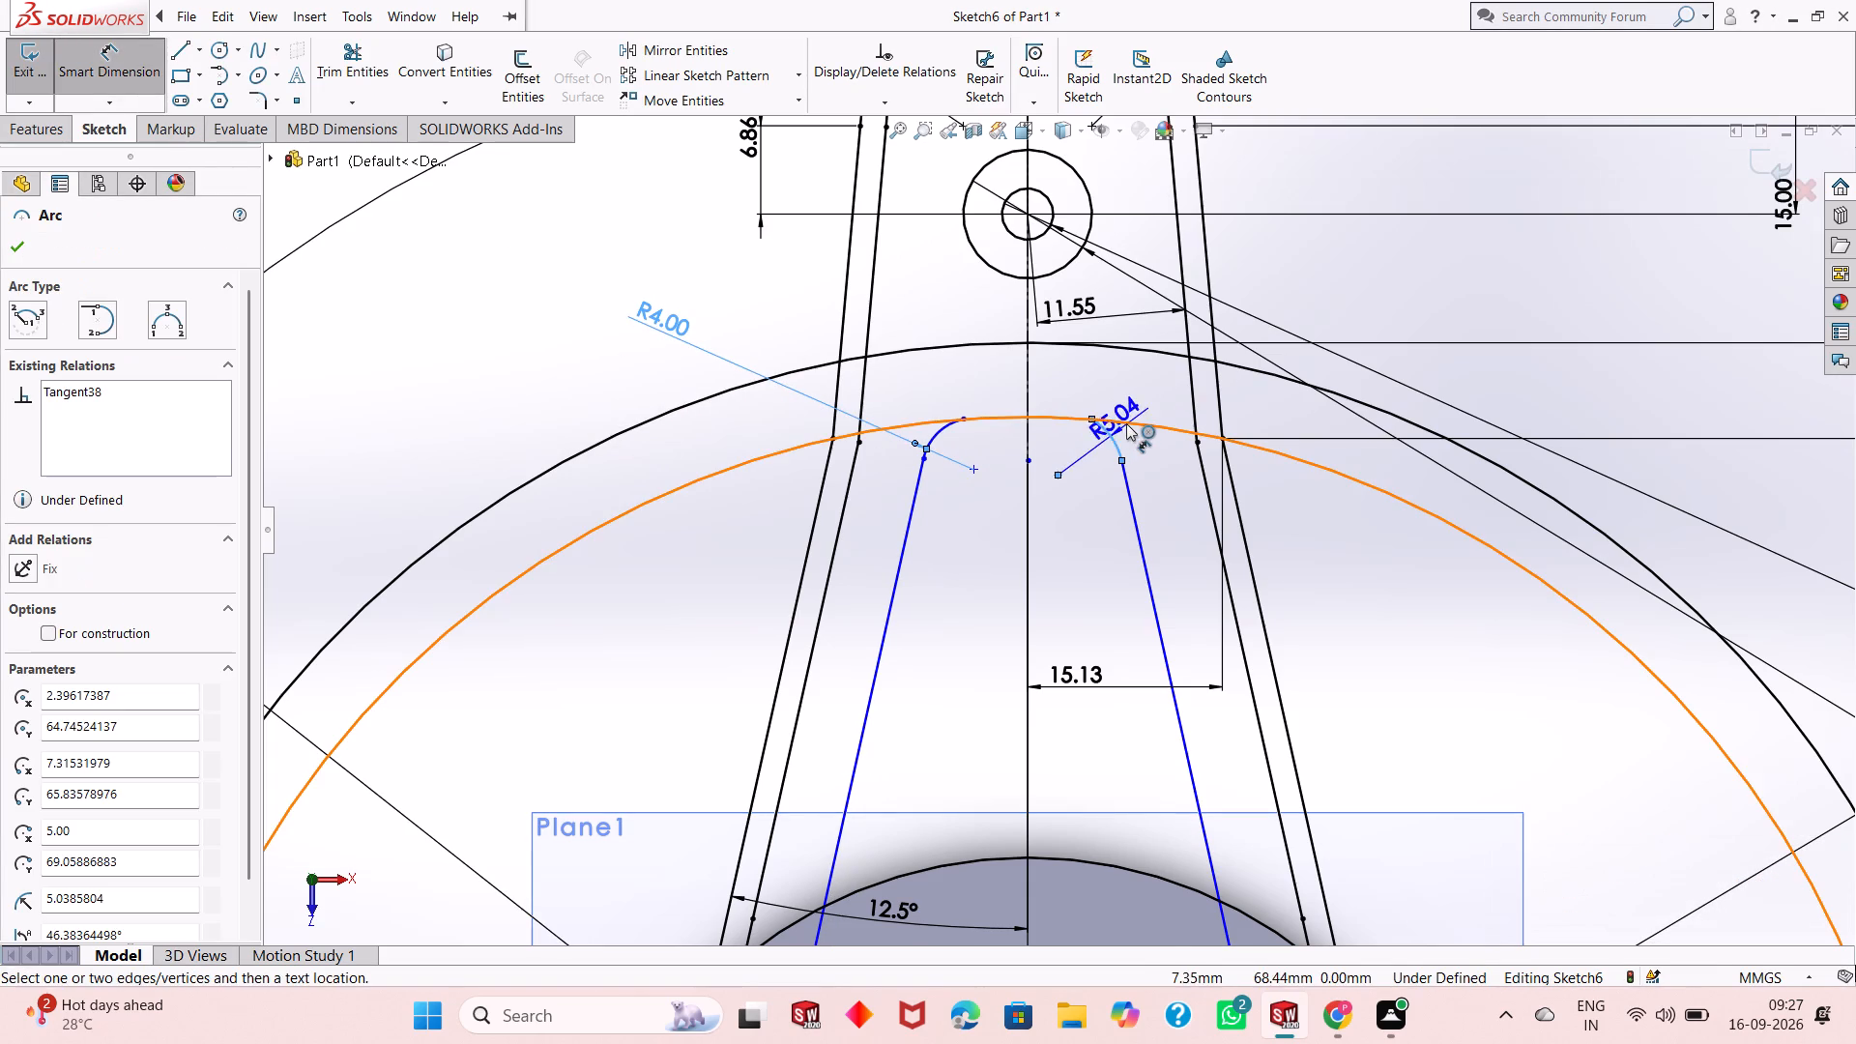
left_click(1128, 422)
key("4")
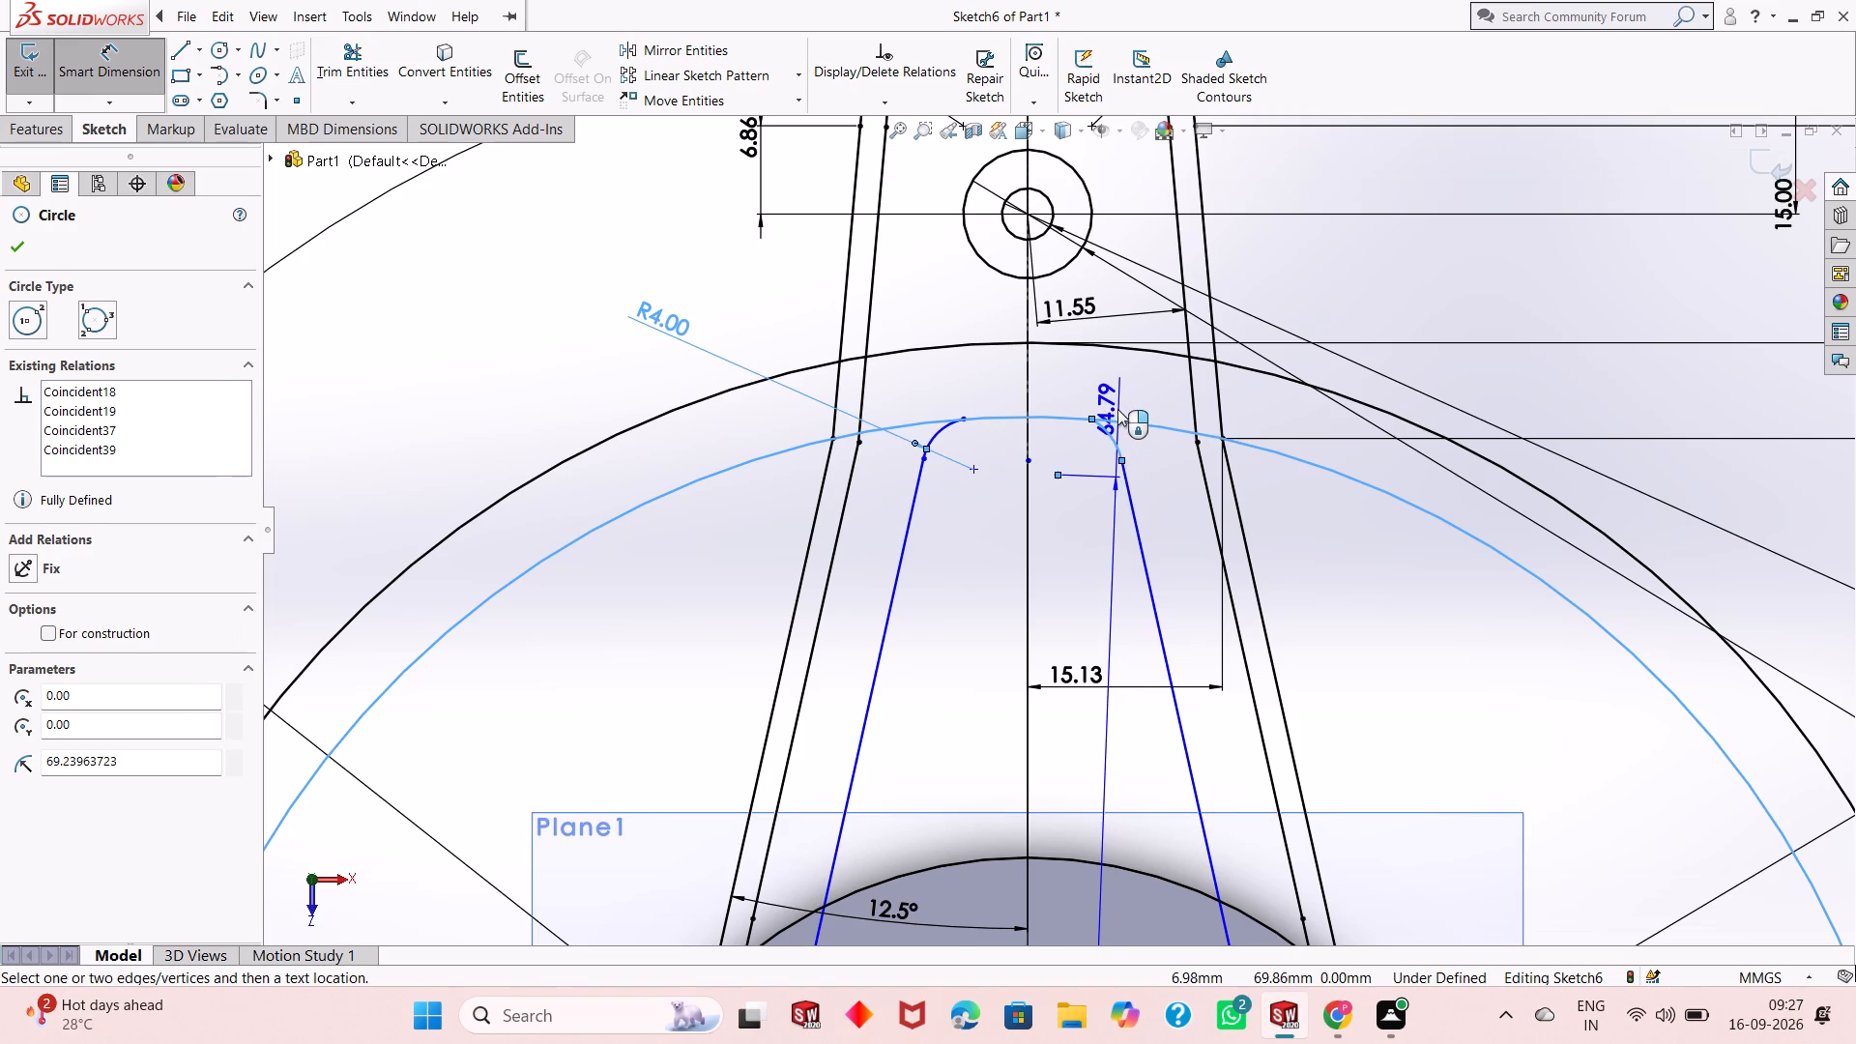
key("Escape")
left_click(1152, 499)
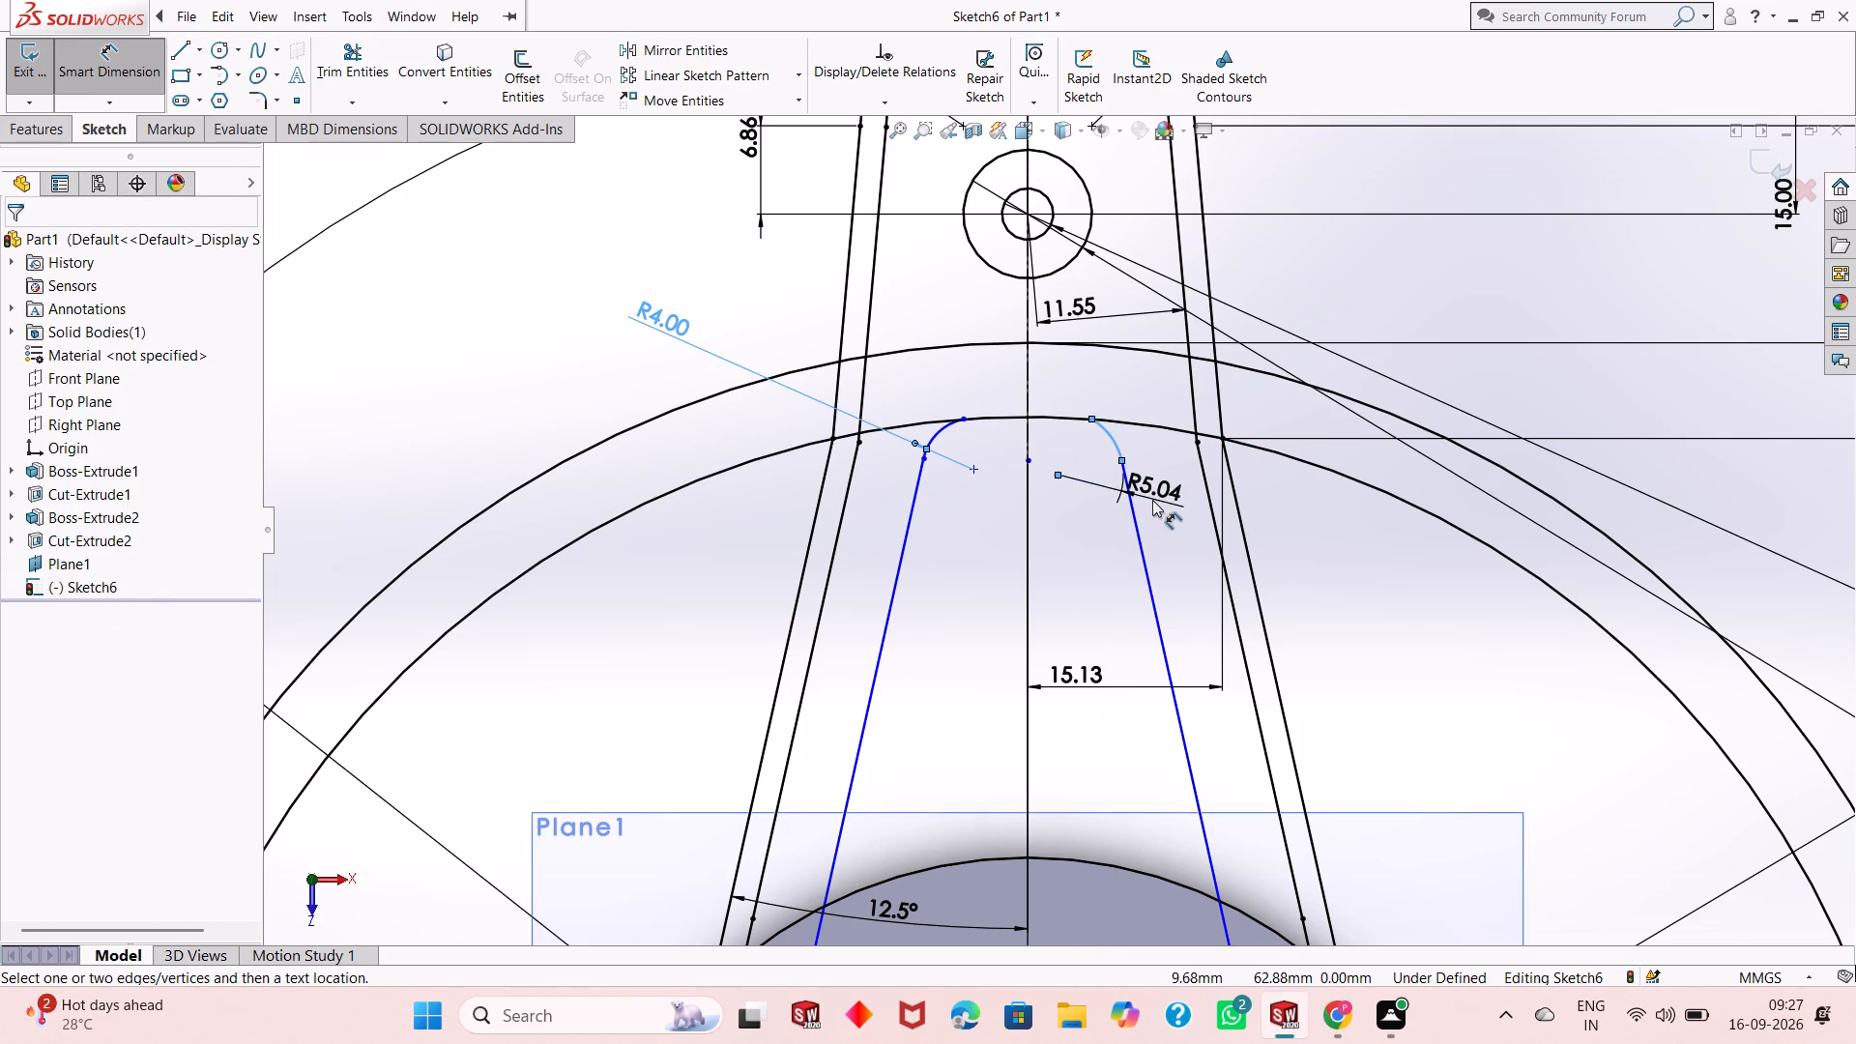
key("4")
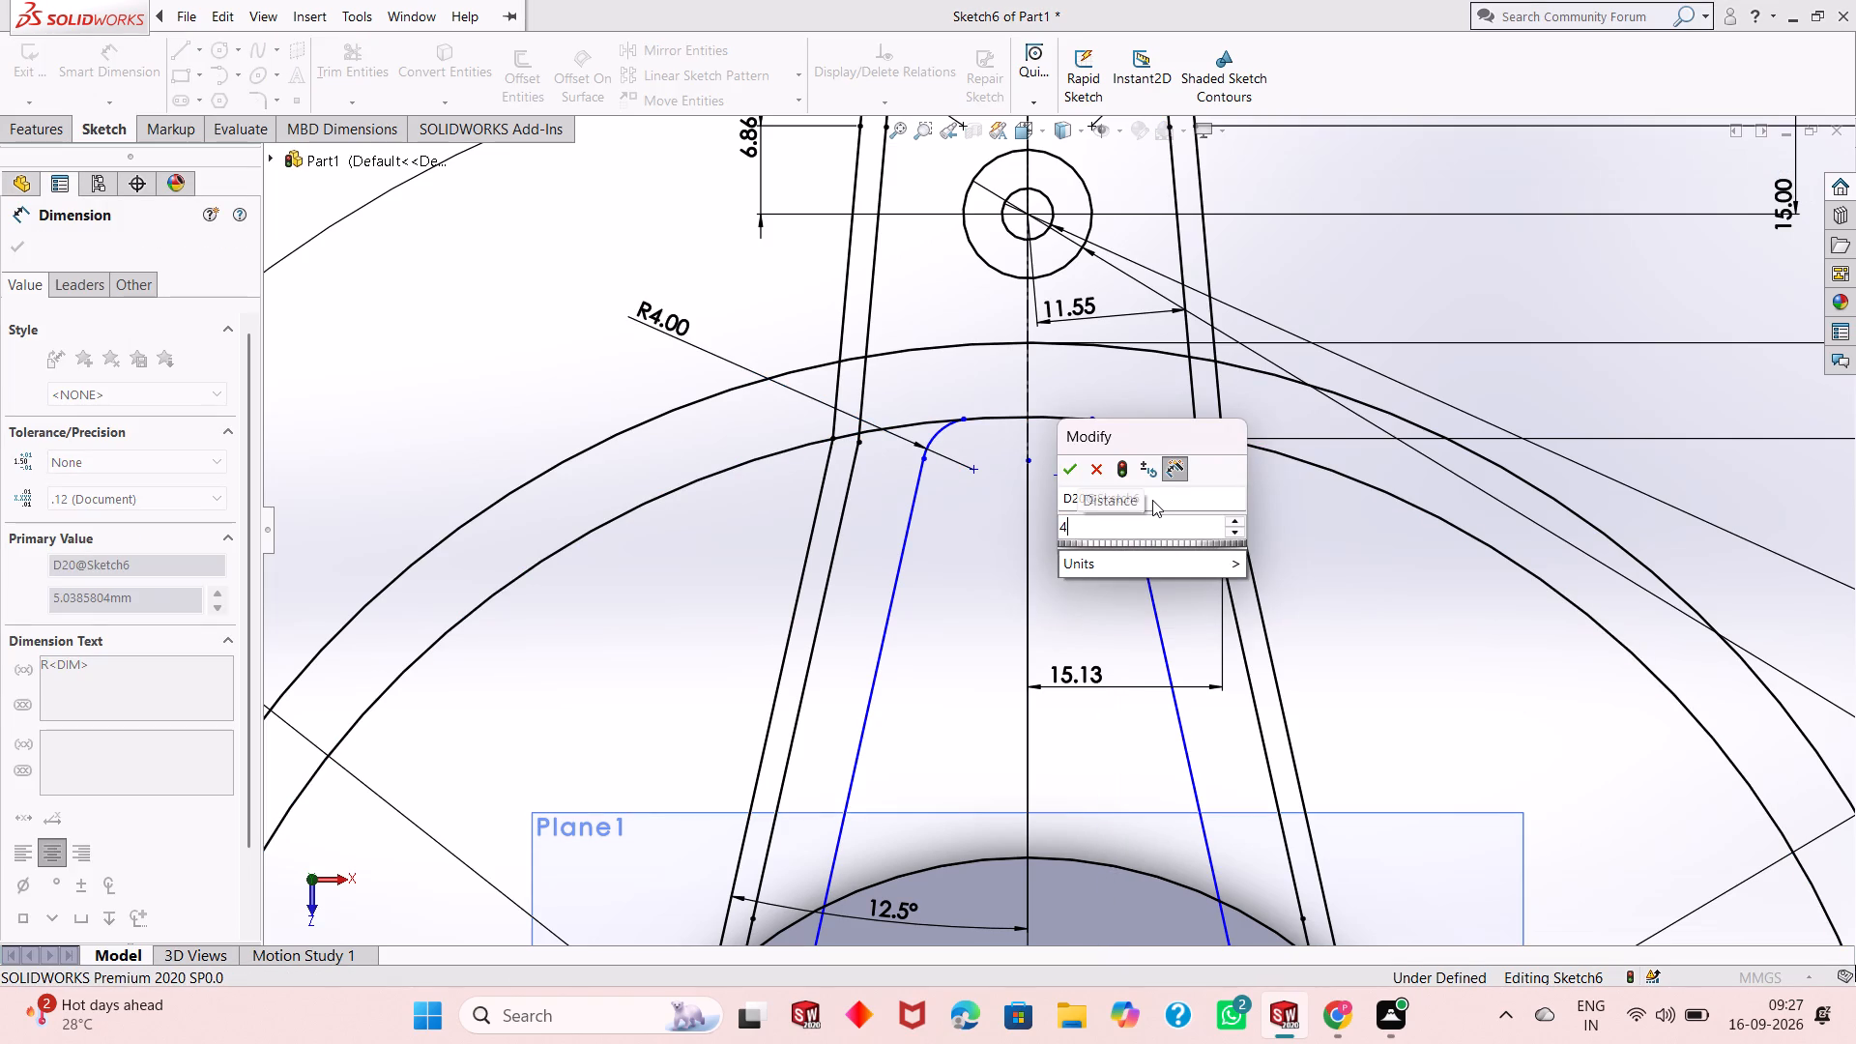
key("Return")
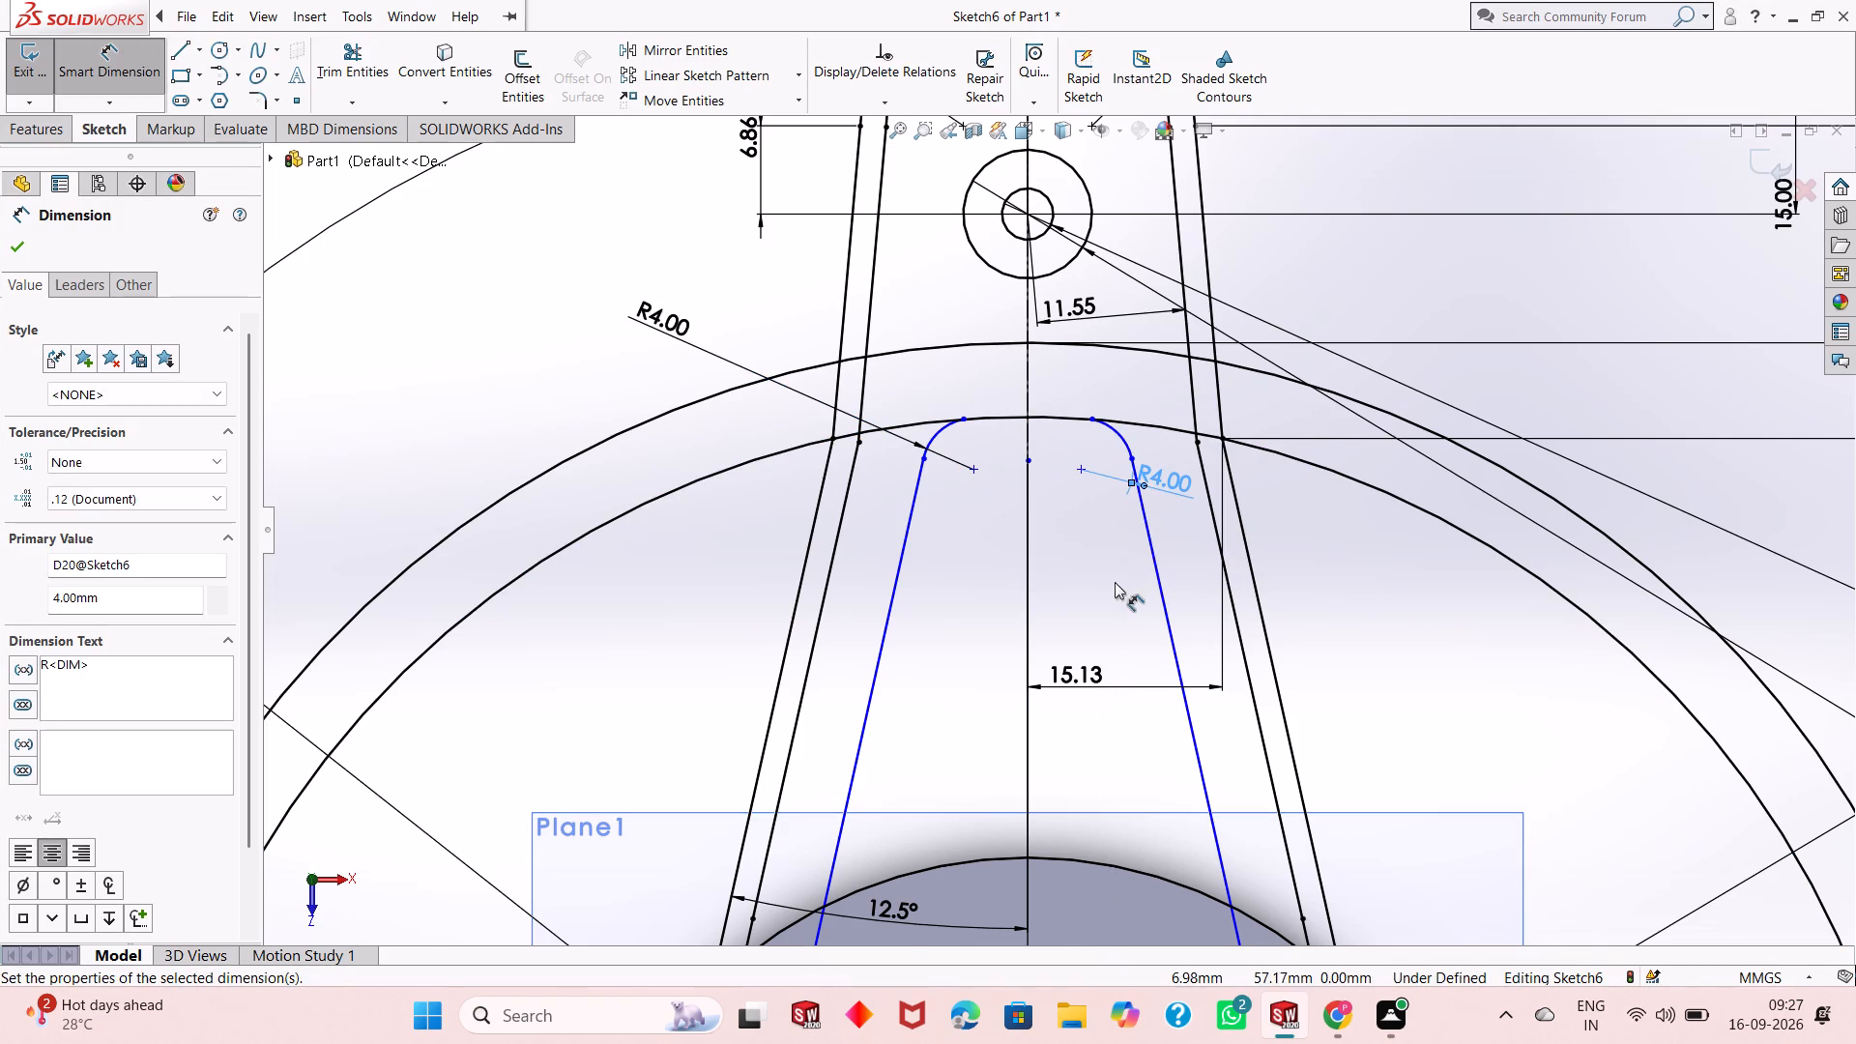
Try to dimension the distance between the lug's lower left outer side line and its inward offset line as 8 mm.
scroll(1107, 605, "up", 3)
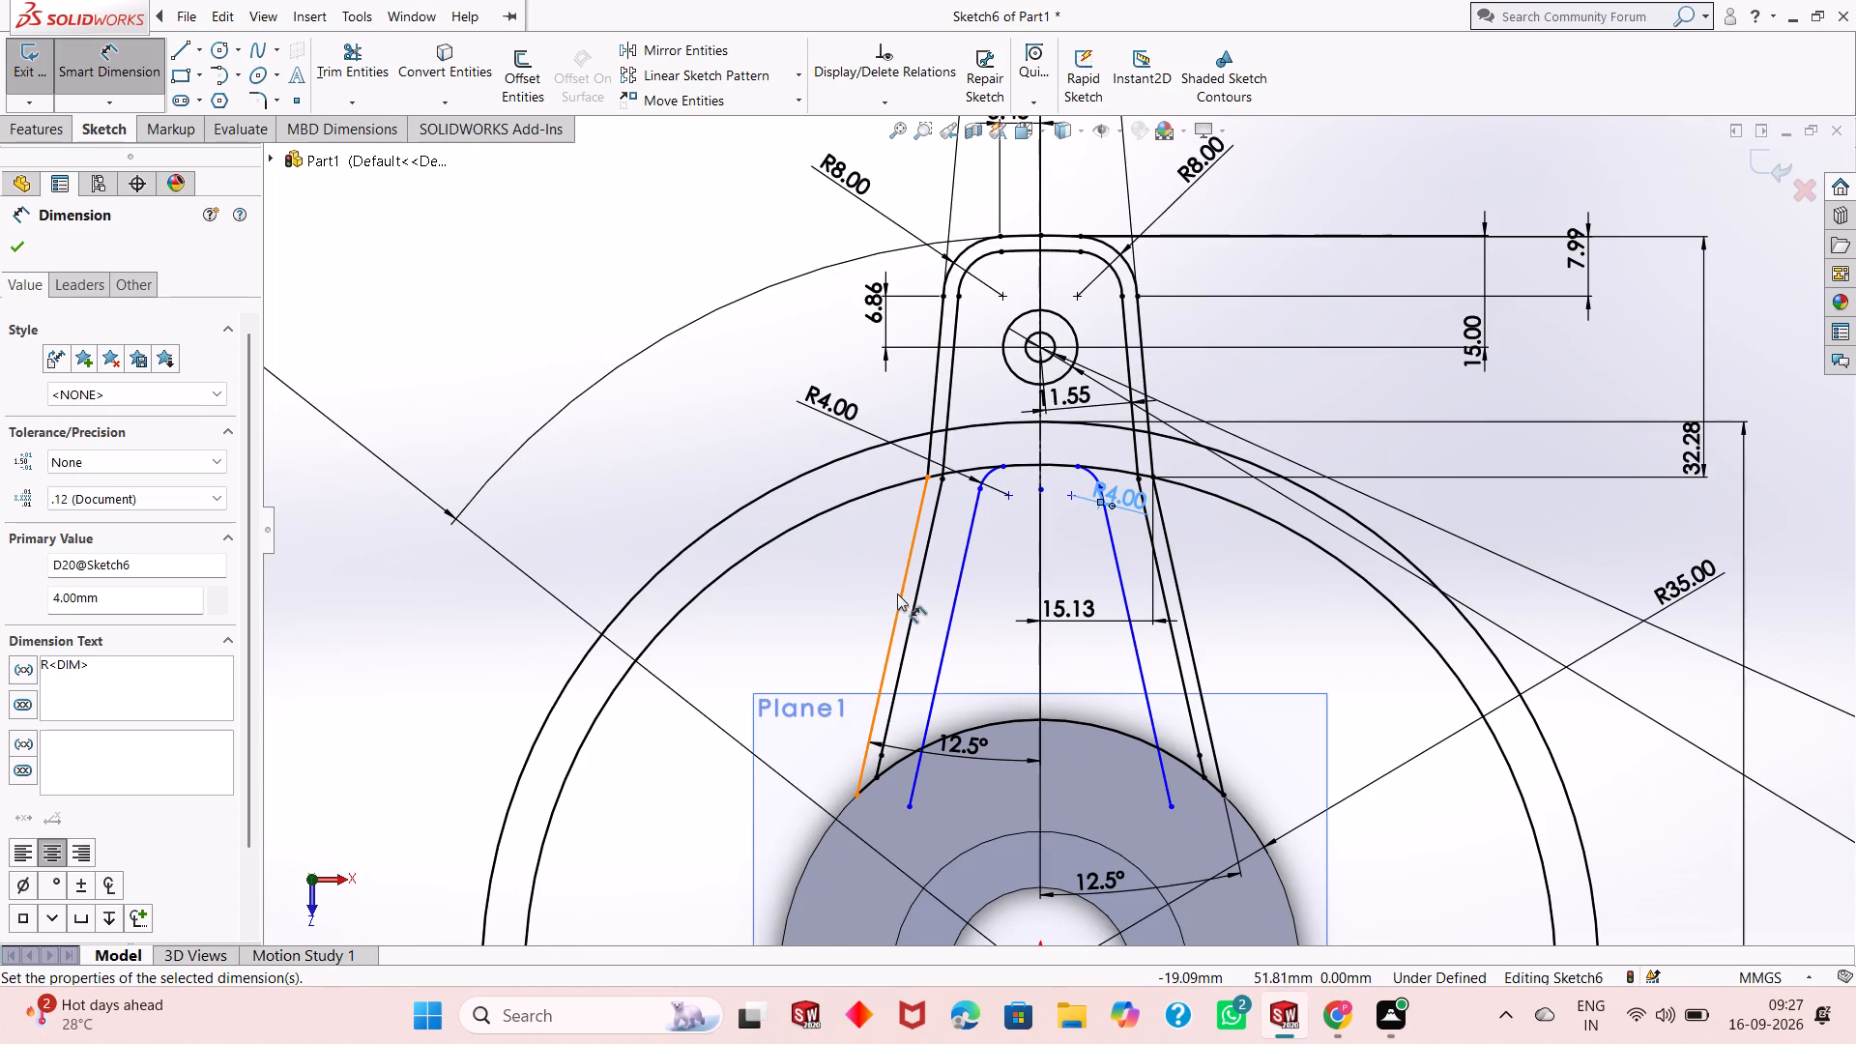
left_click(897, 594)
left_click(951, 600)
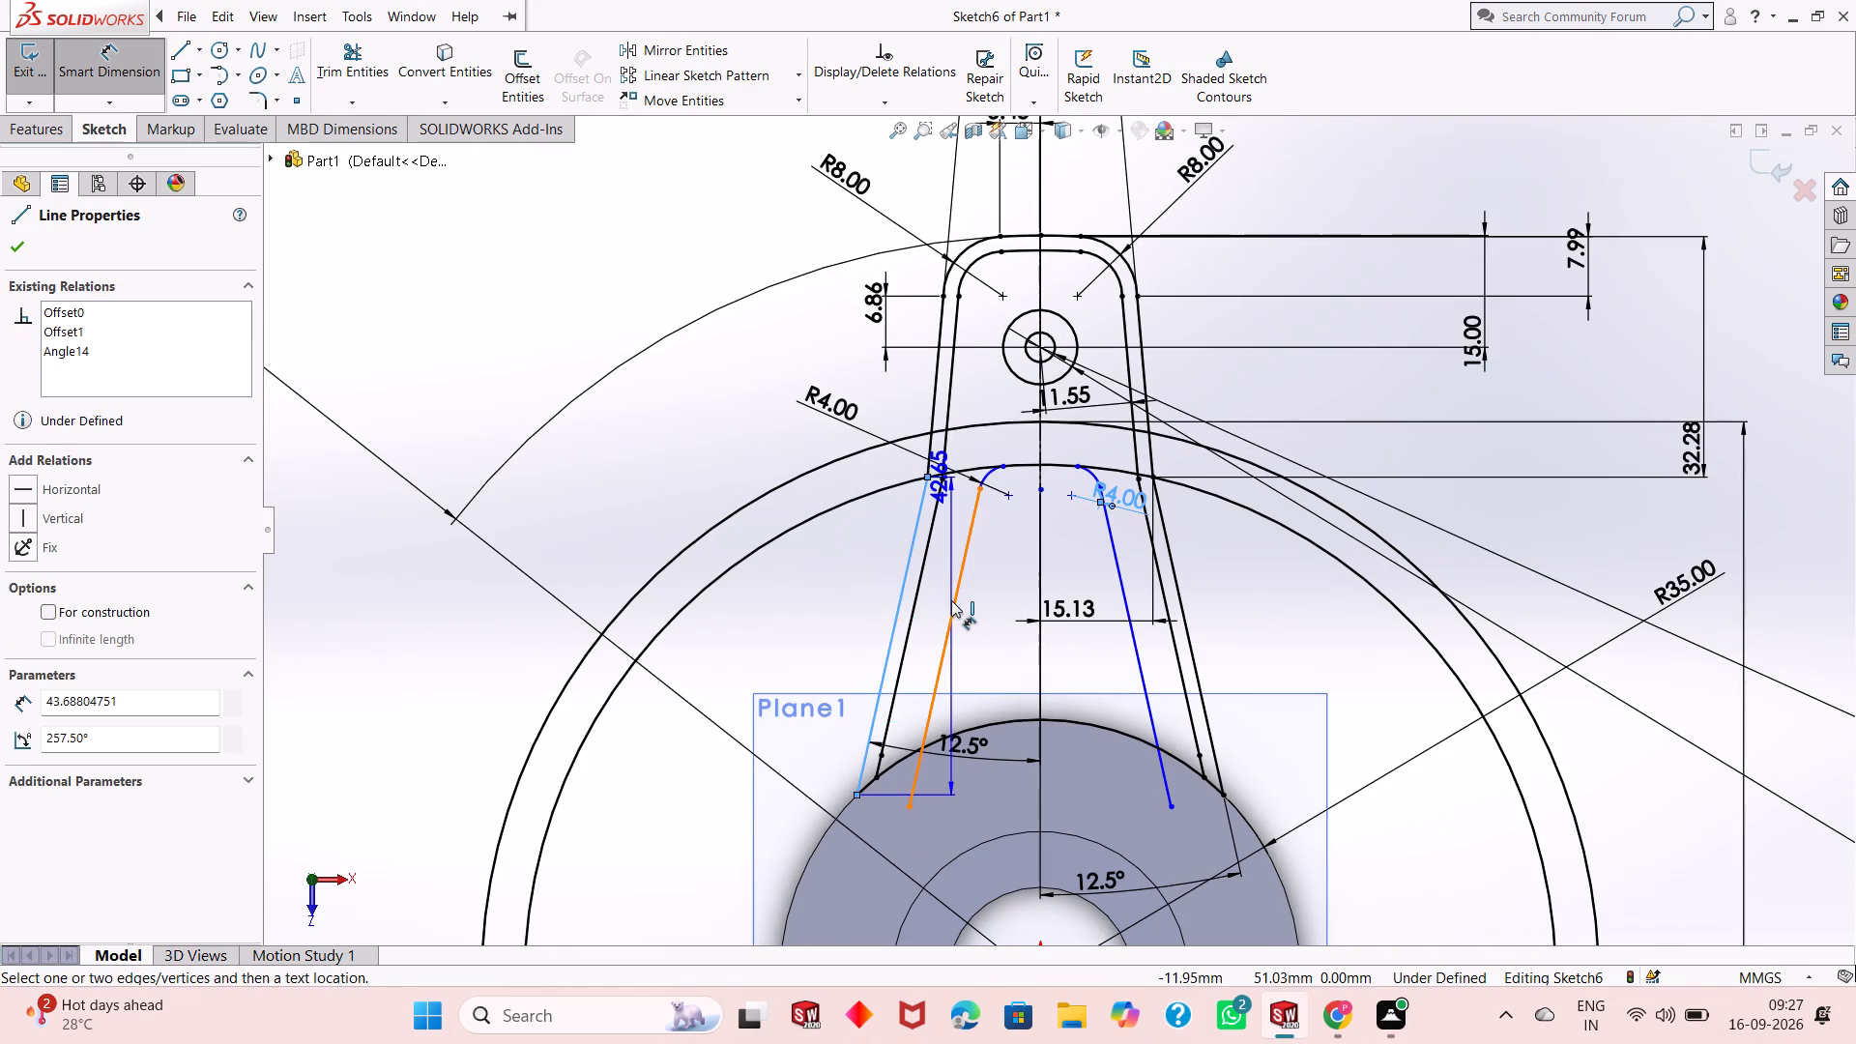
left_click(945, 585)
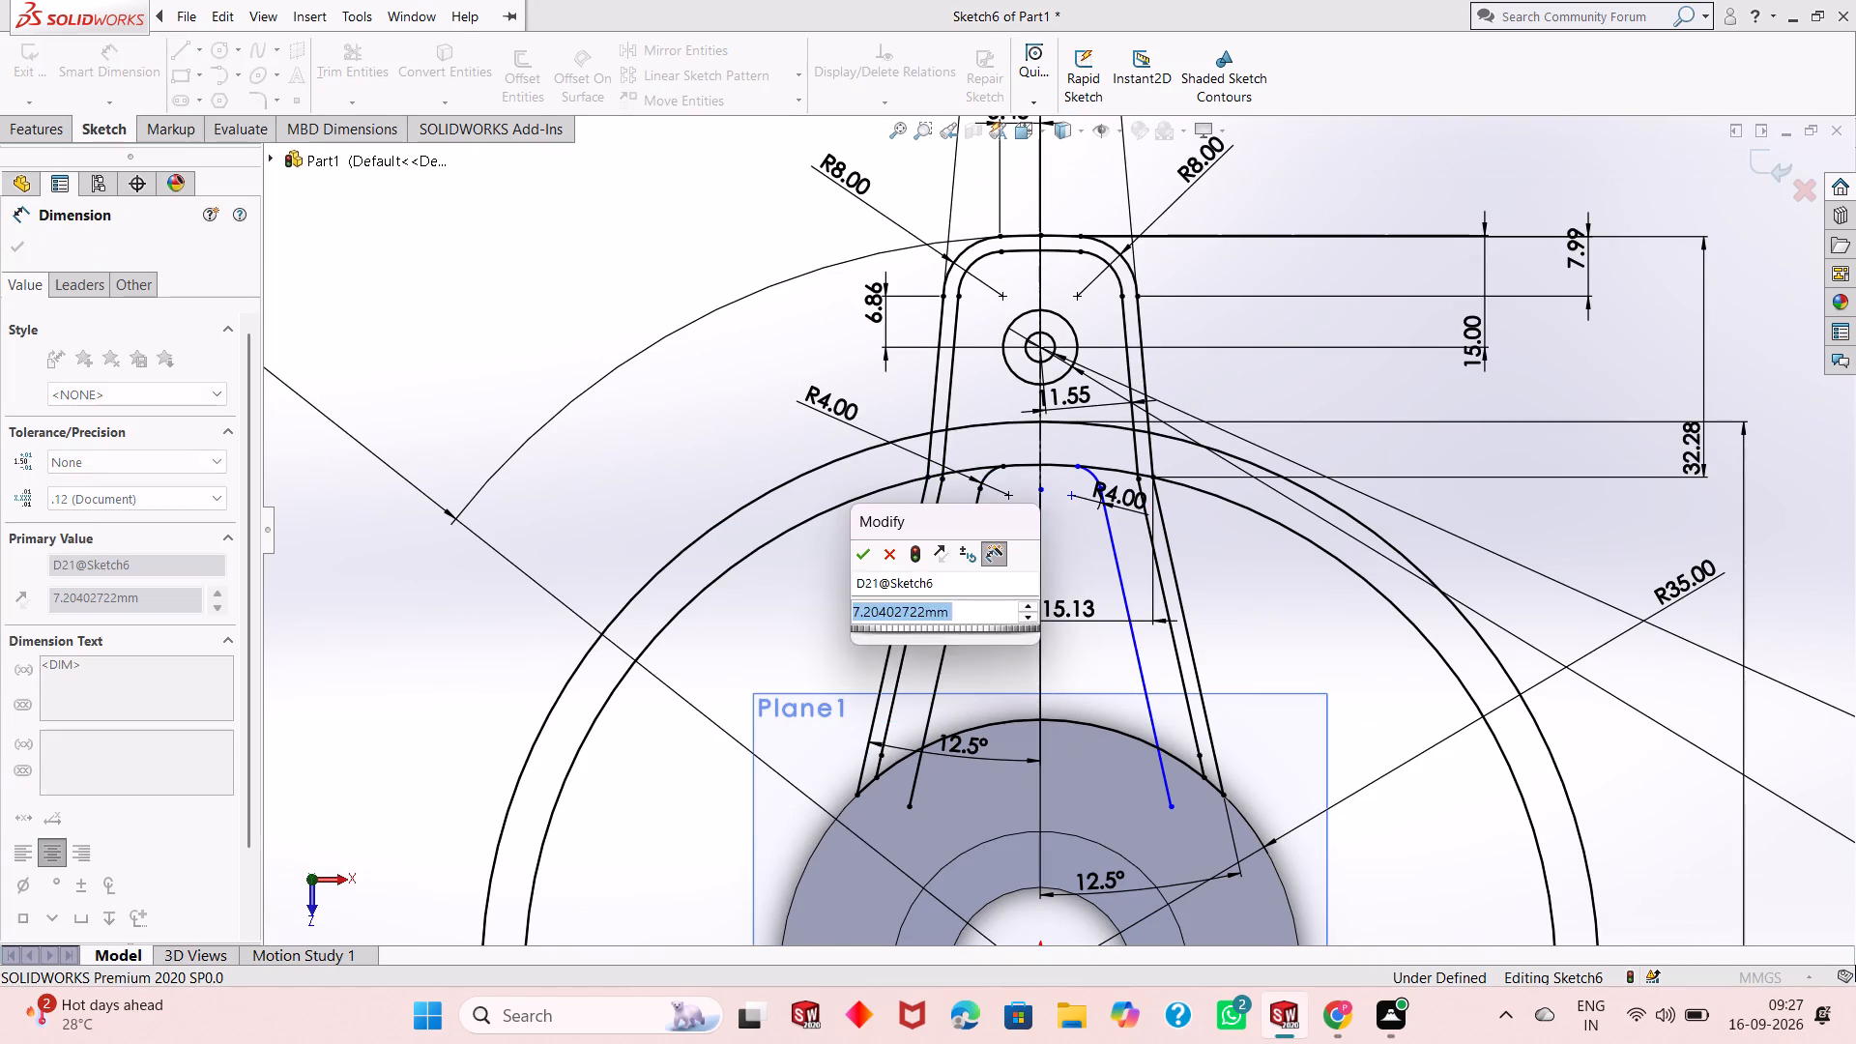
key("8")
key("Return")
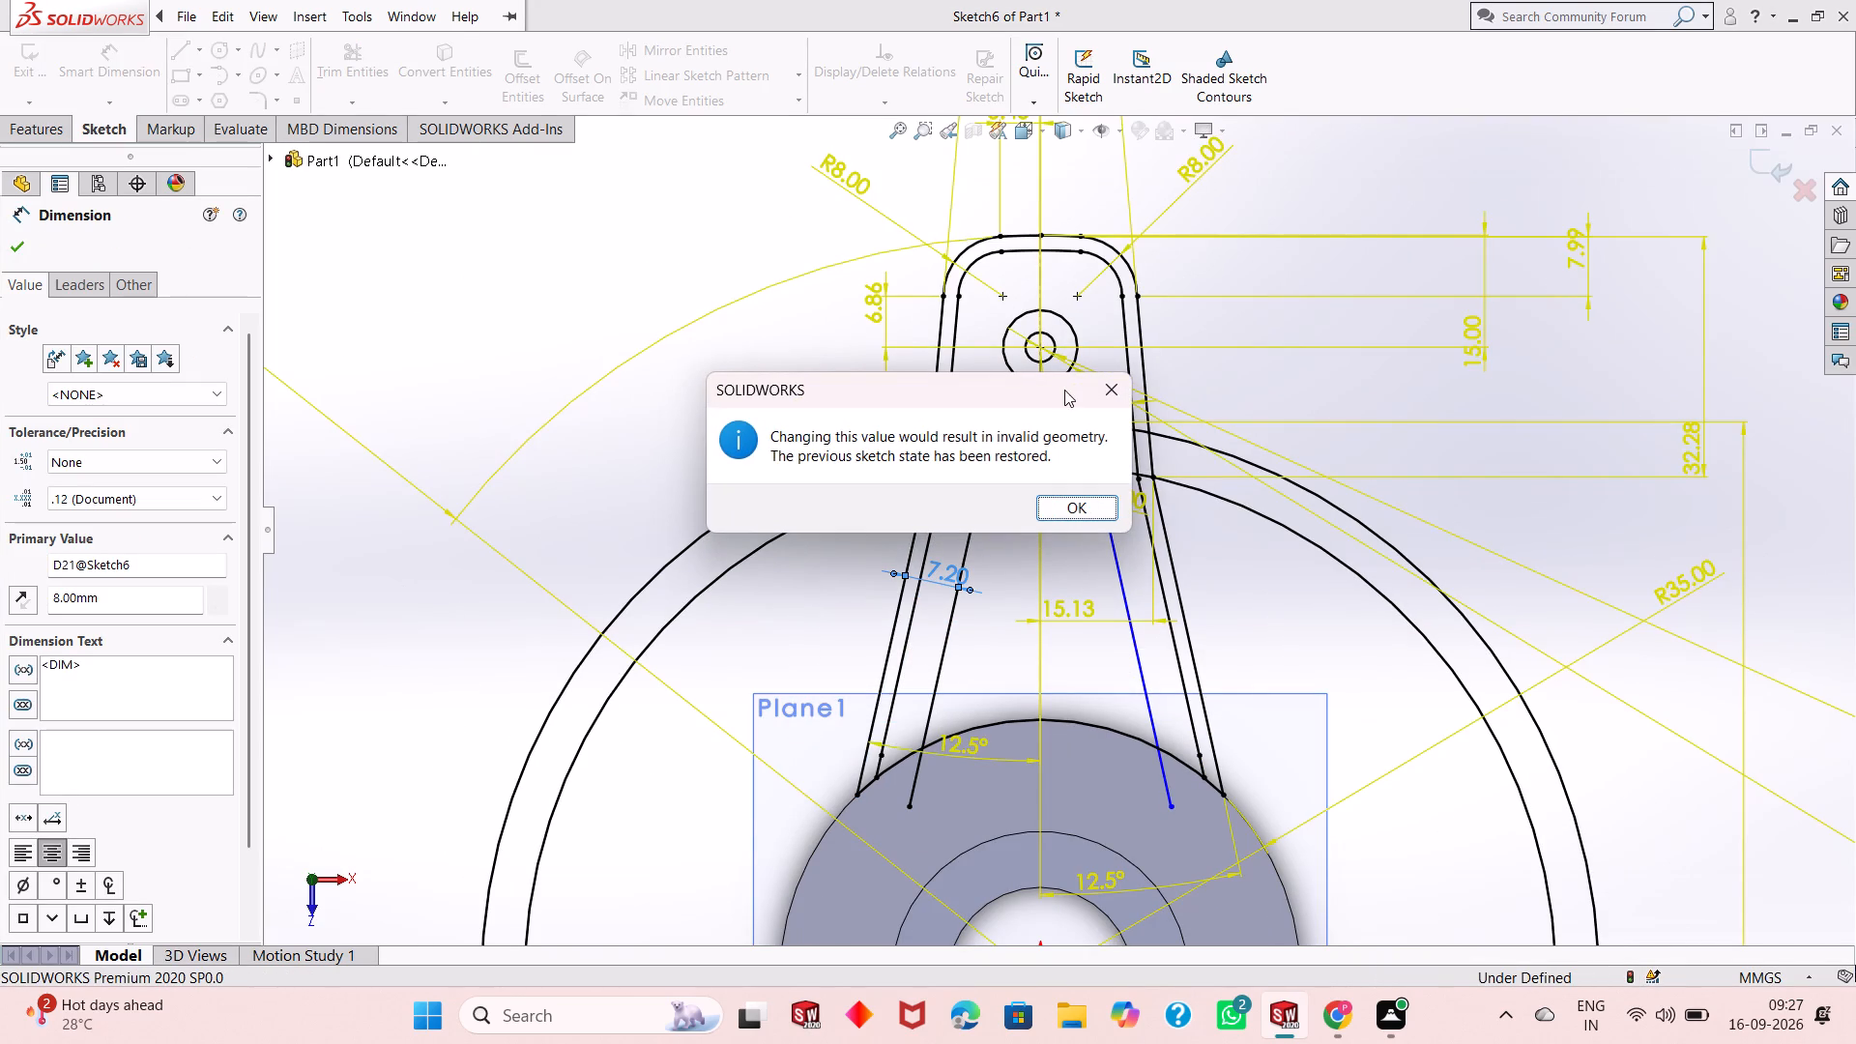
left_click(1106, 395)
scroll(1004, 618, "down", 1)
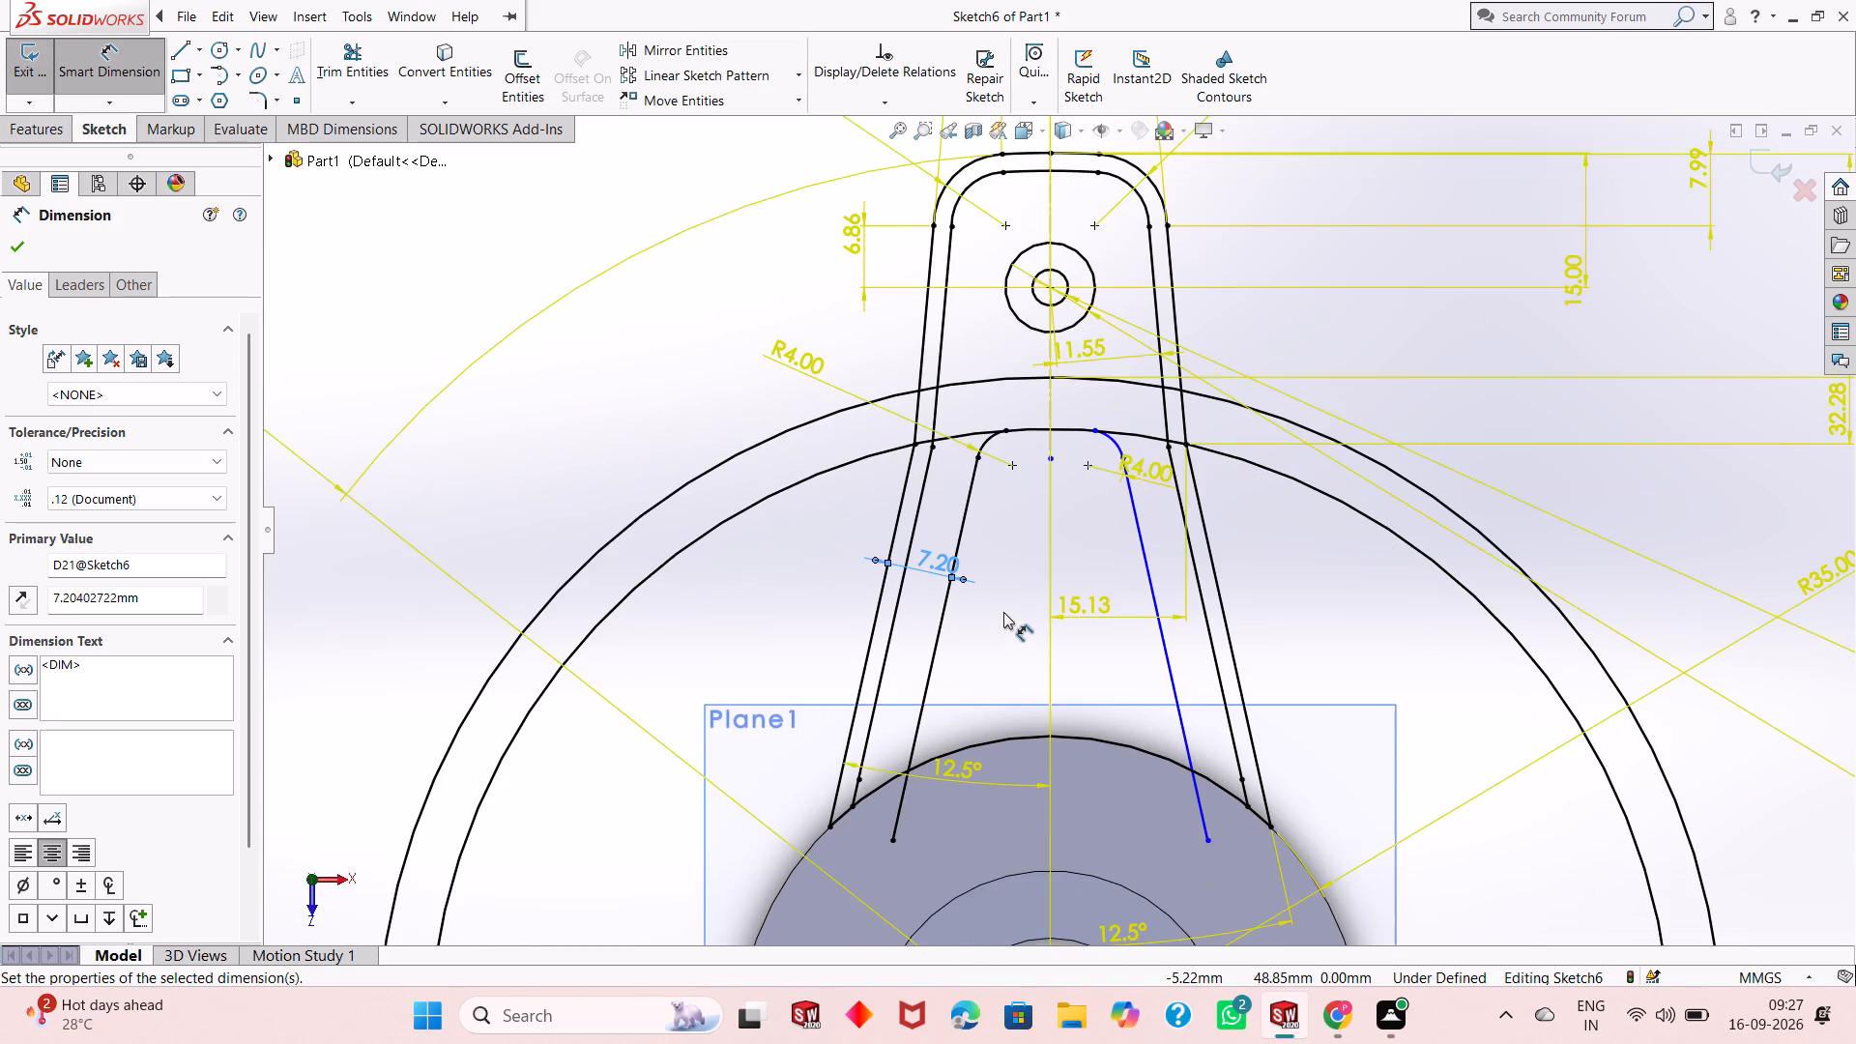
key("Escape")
Undo back past the arc radius dimensions and both tangent arcs, keeping the two inward offset lines by restoring the right one.
key("ctrl+z")
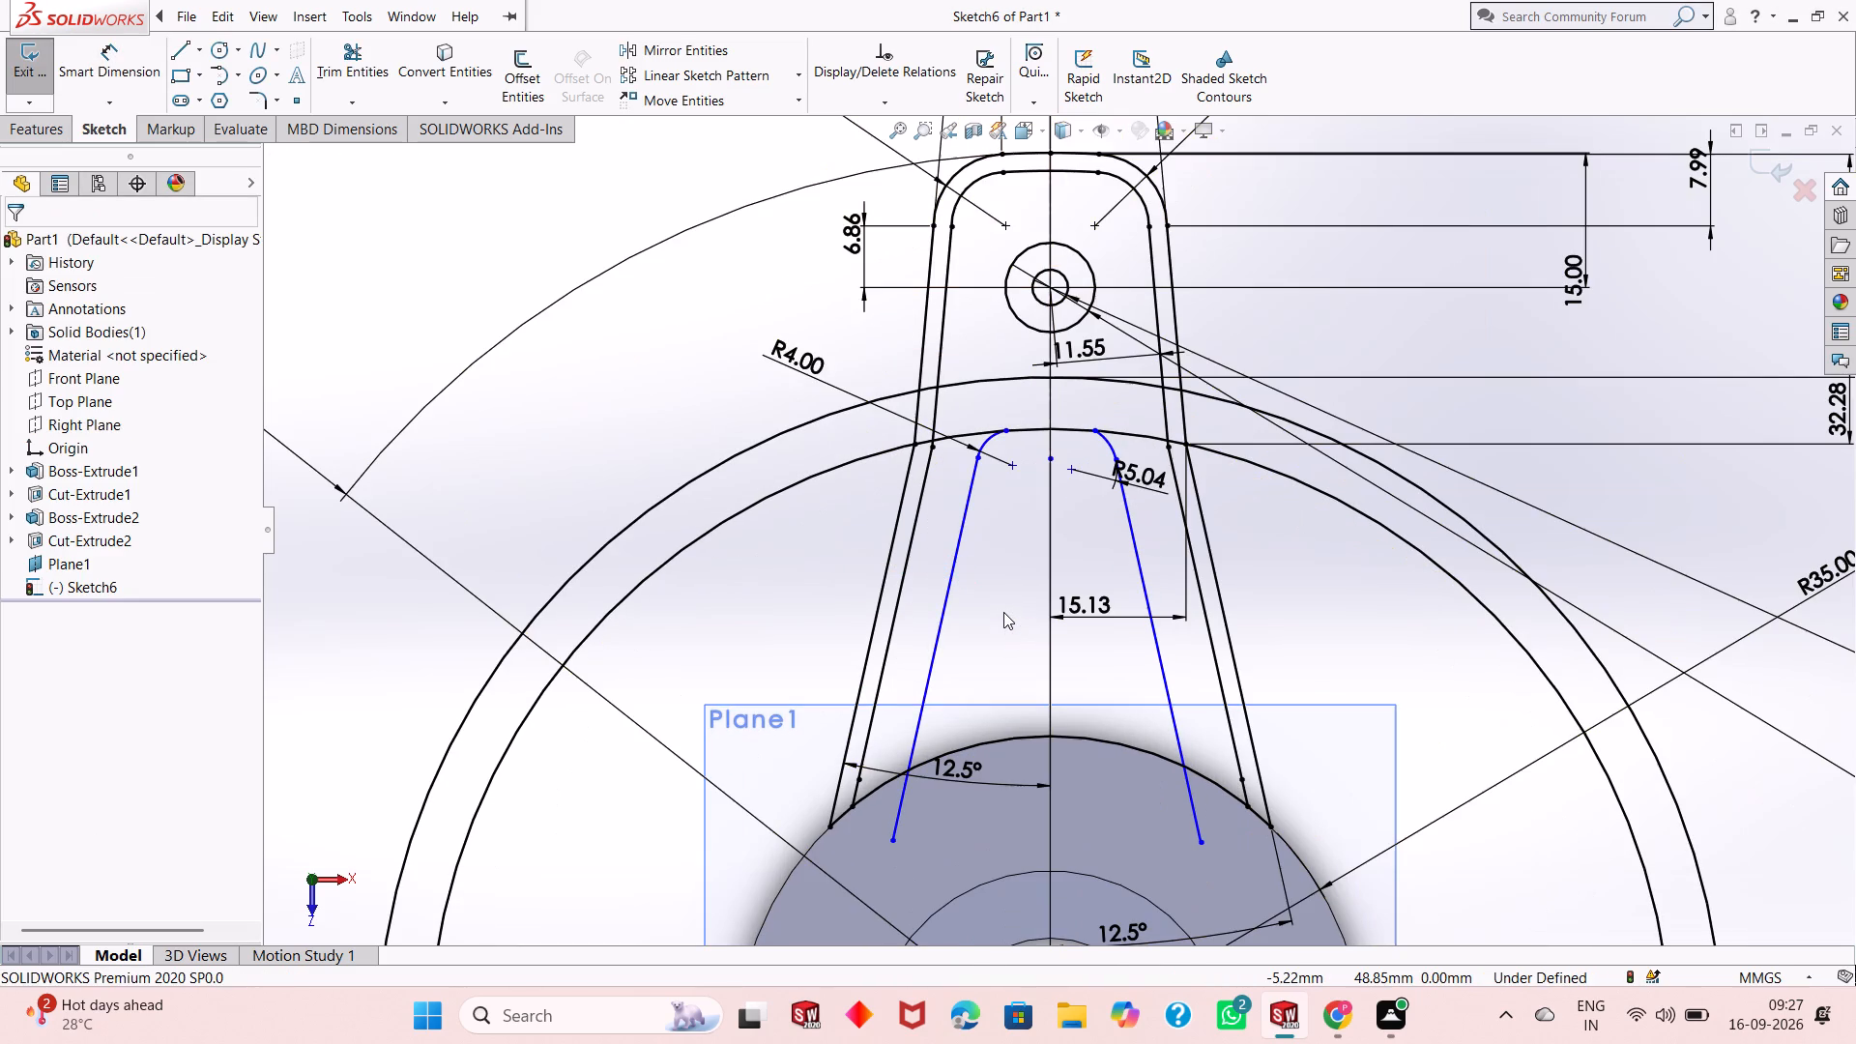
key("ctrl+z")
key("ctrl+z")
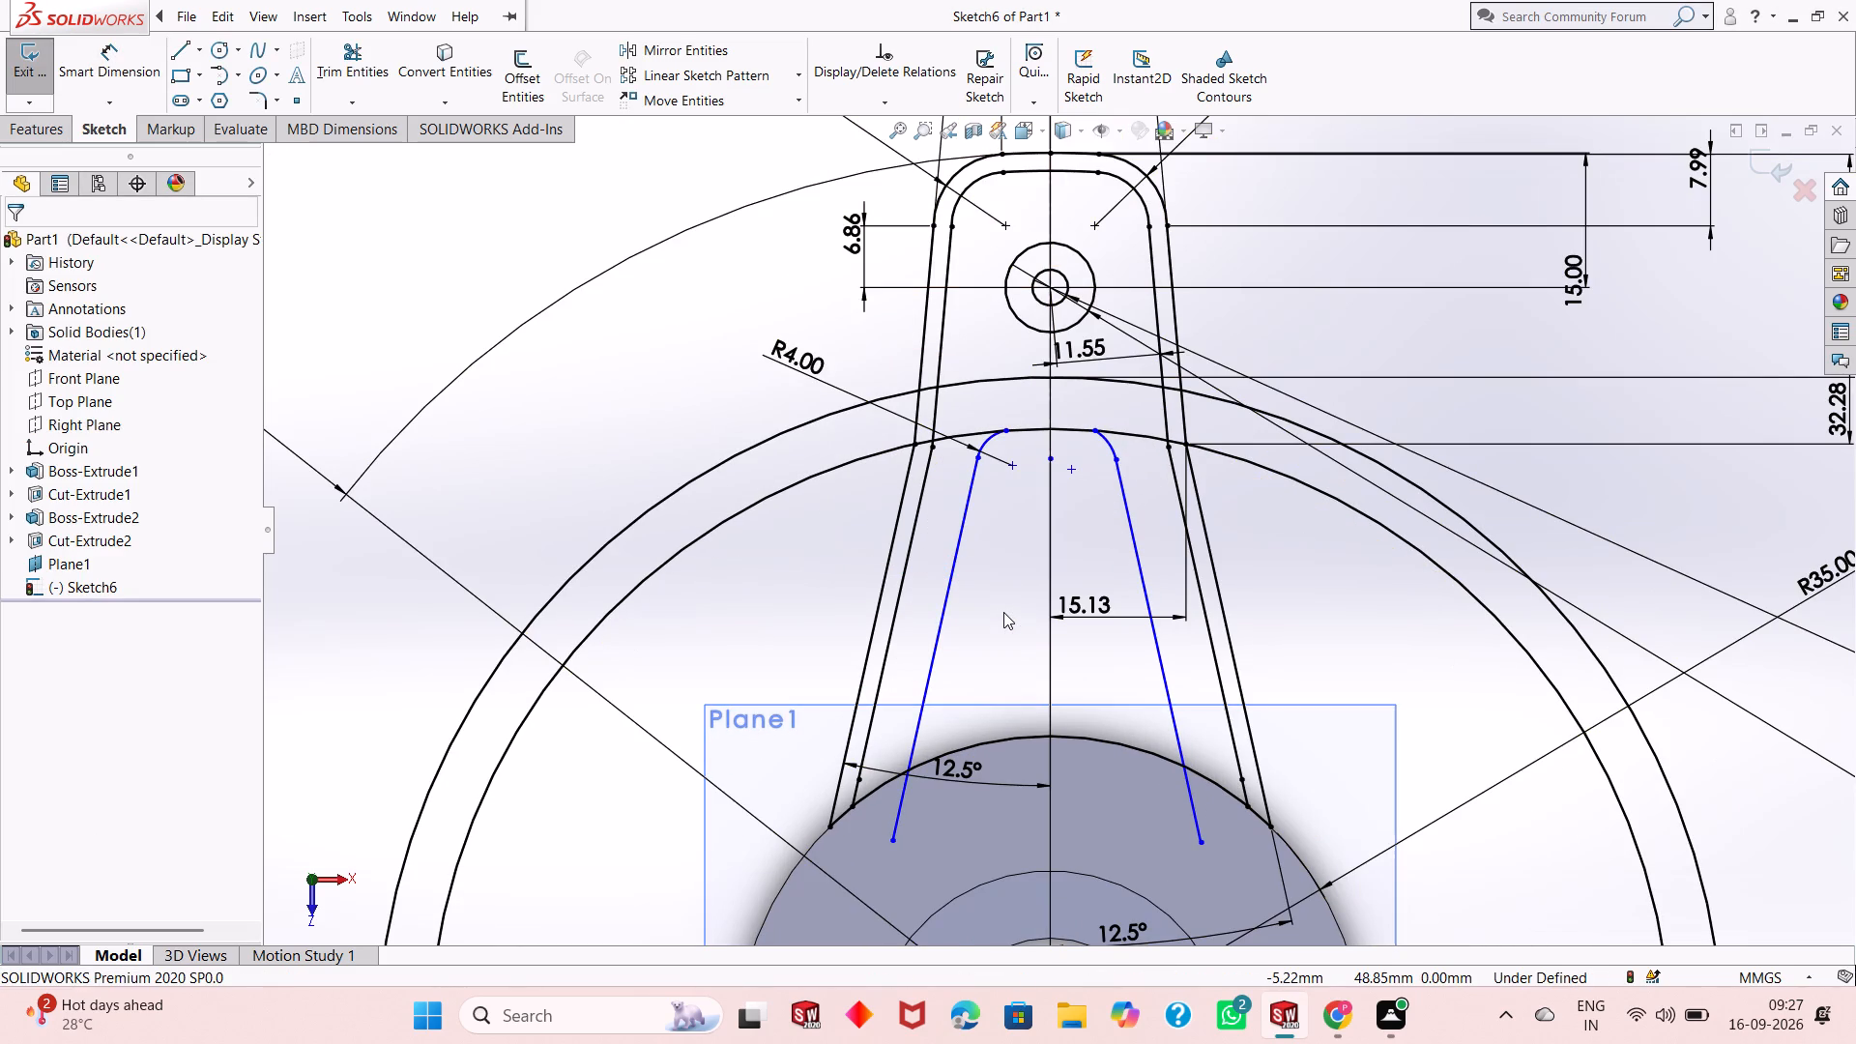
key("ctrl+z")
key("ctrl+z")
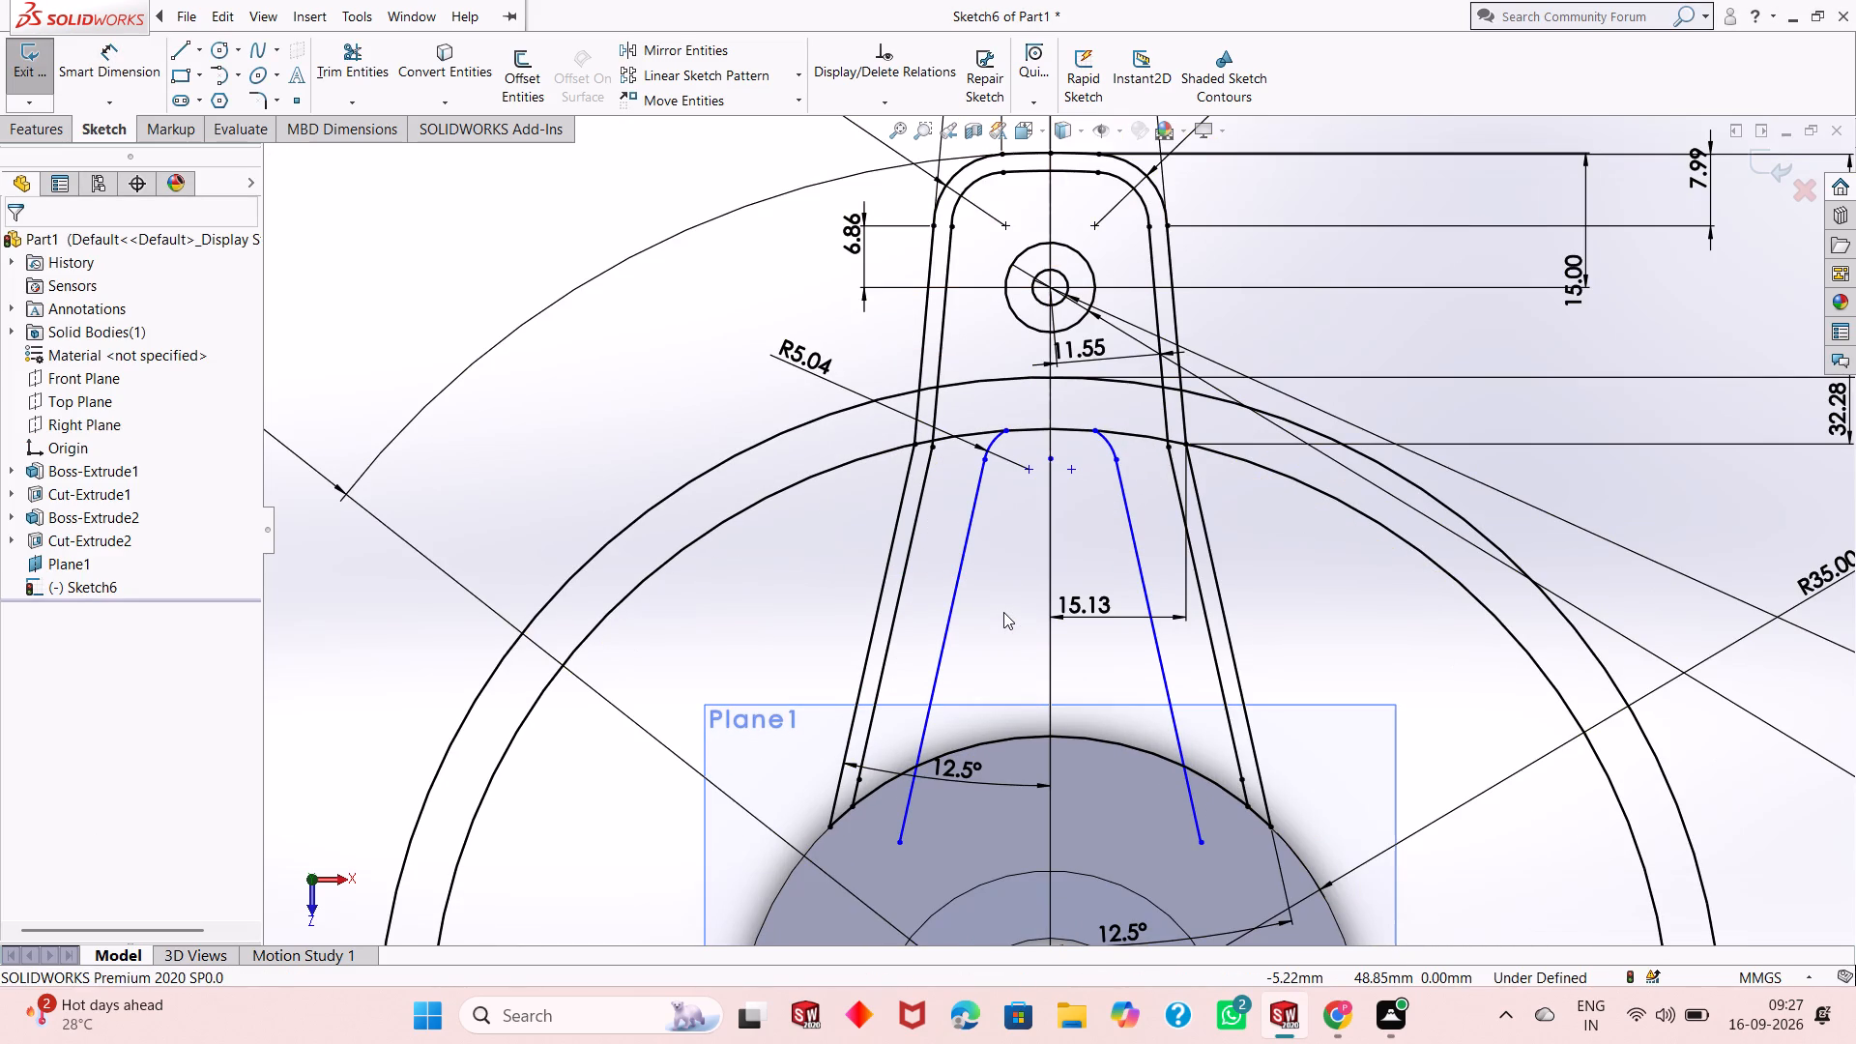
key("ctrl+z")
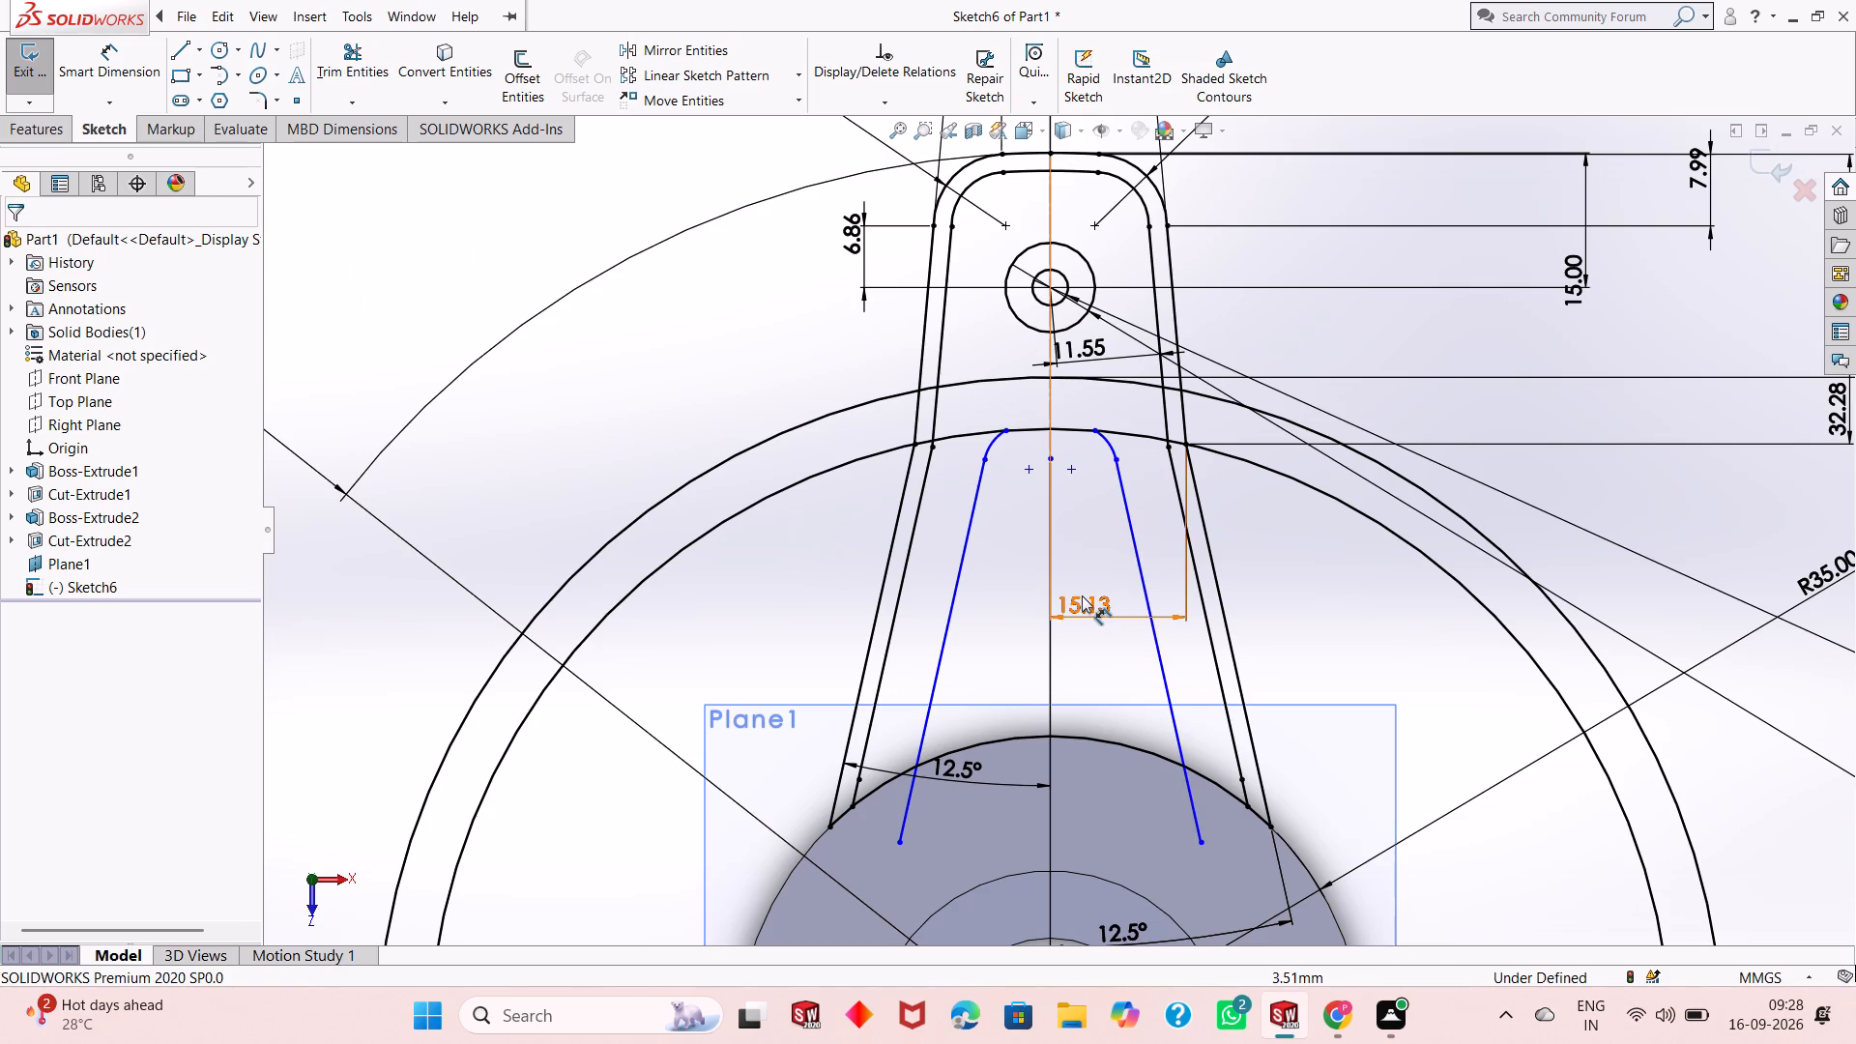
key("ctrl+z")
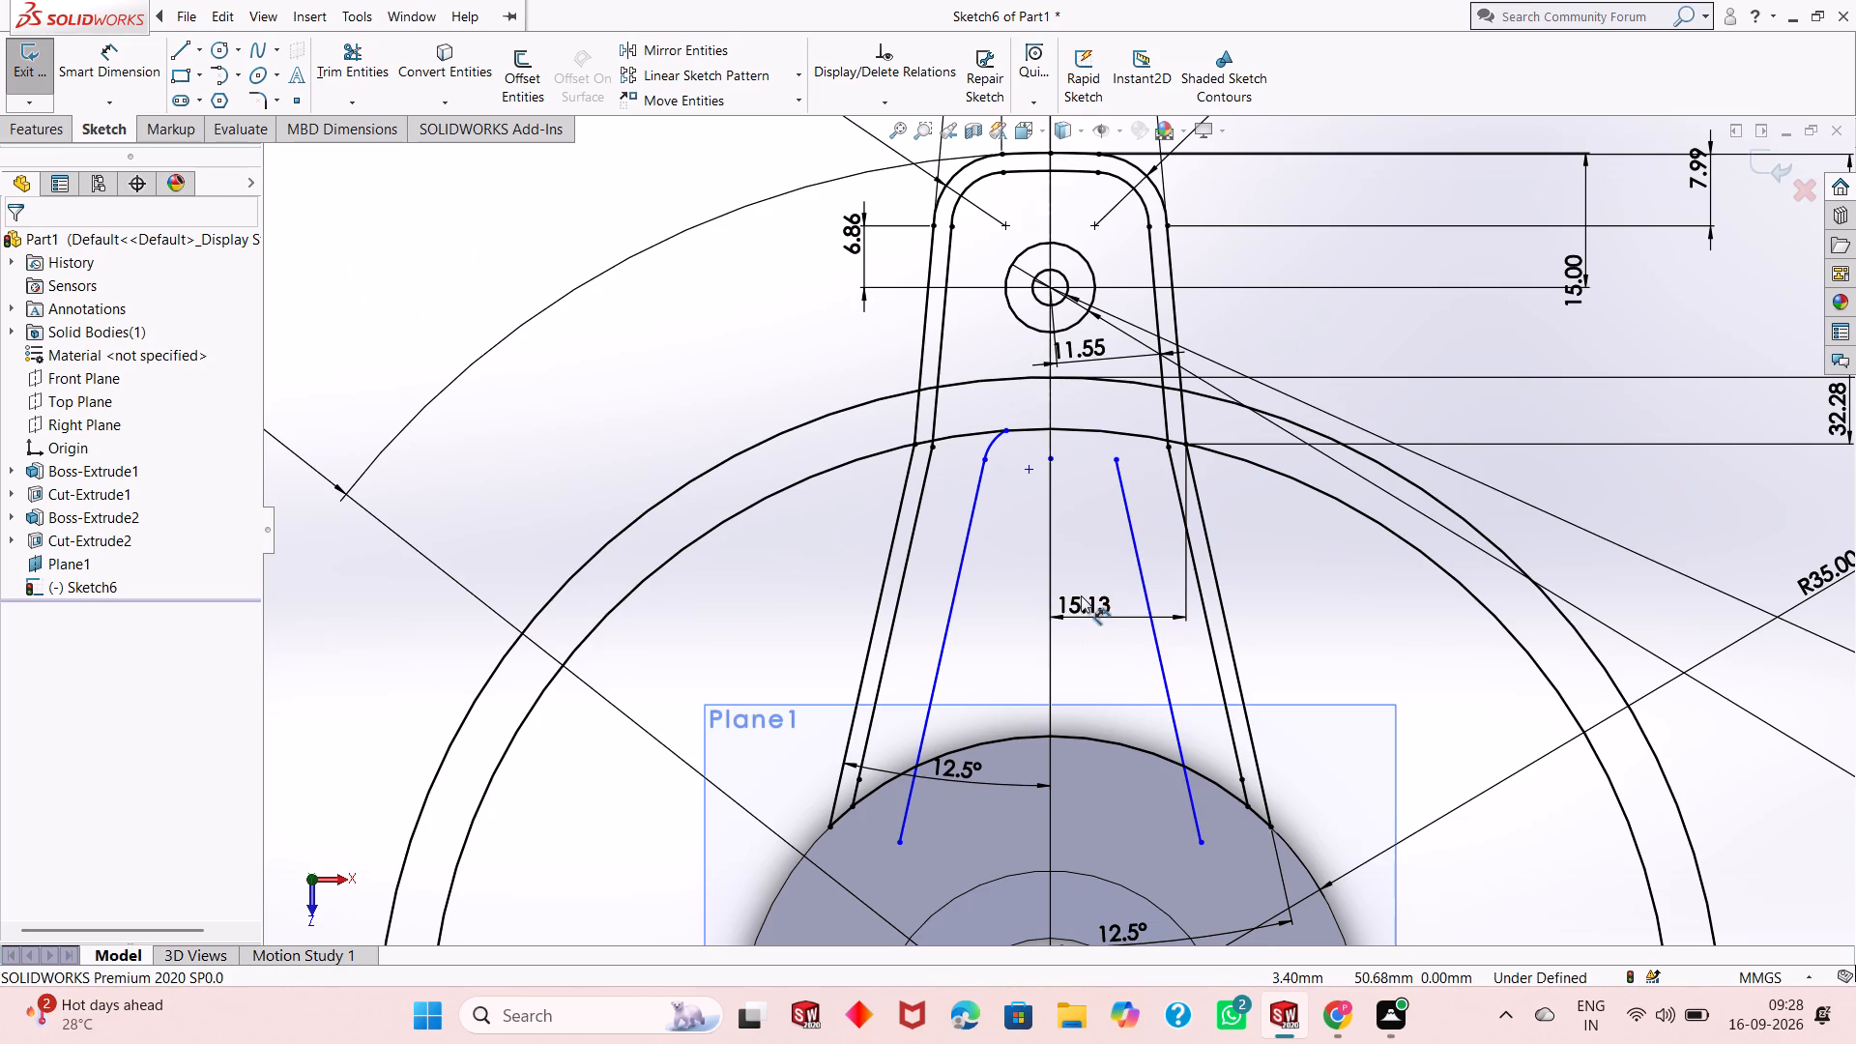
key("ctrl+z")
key("ctrl+z")
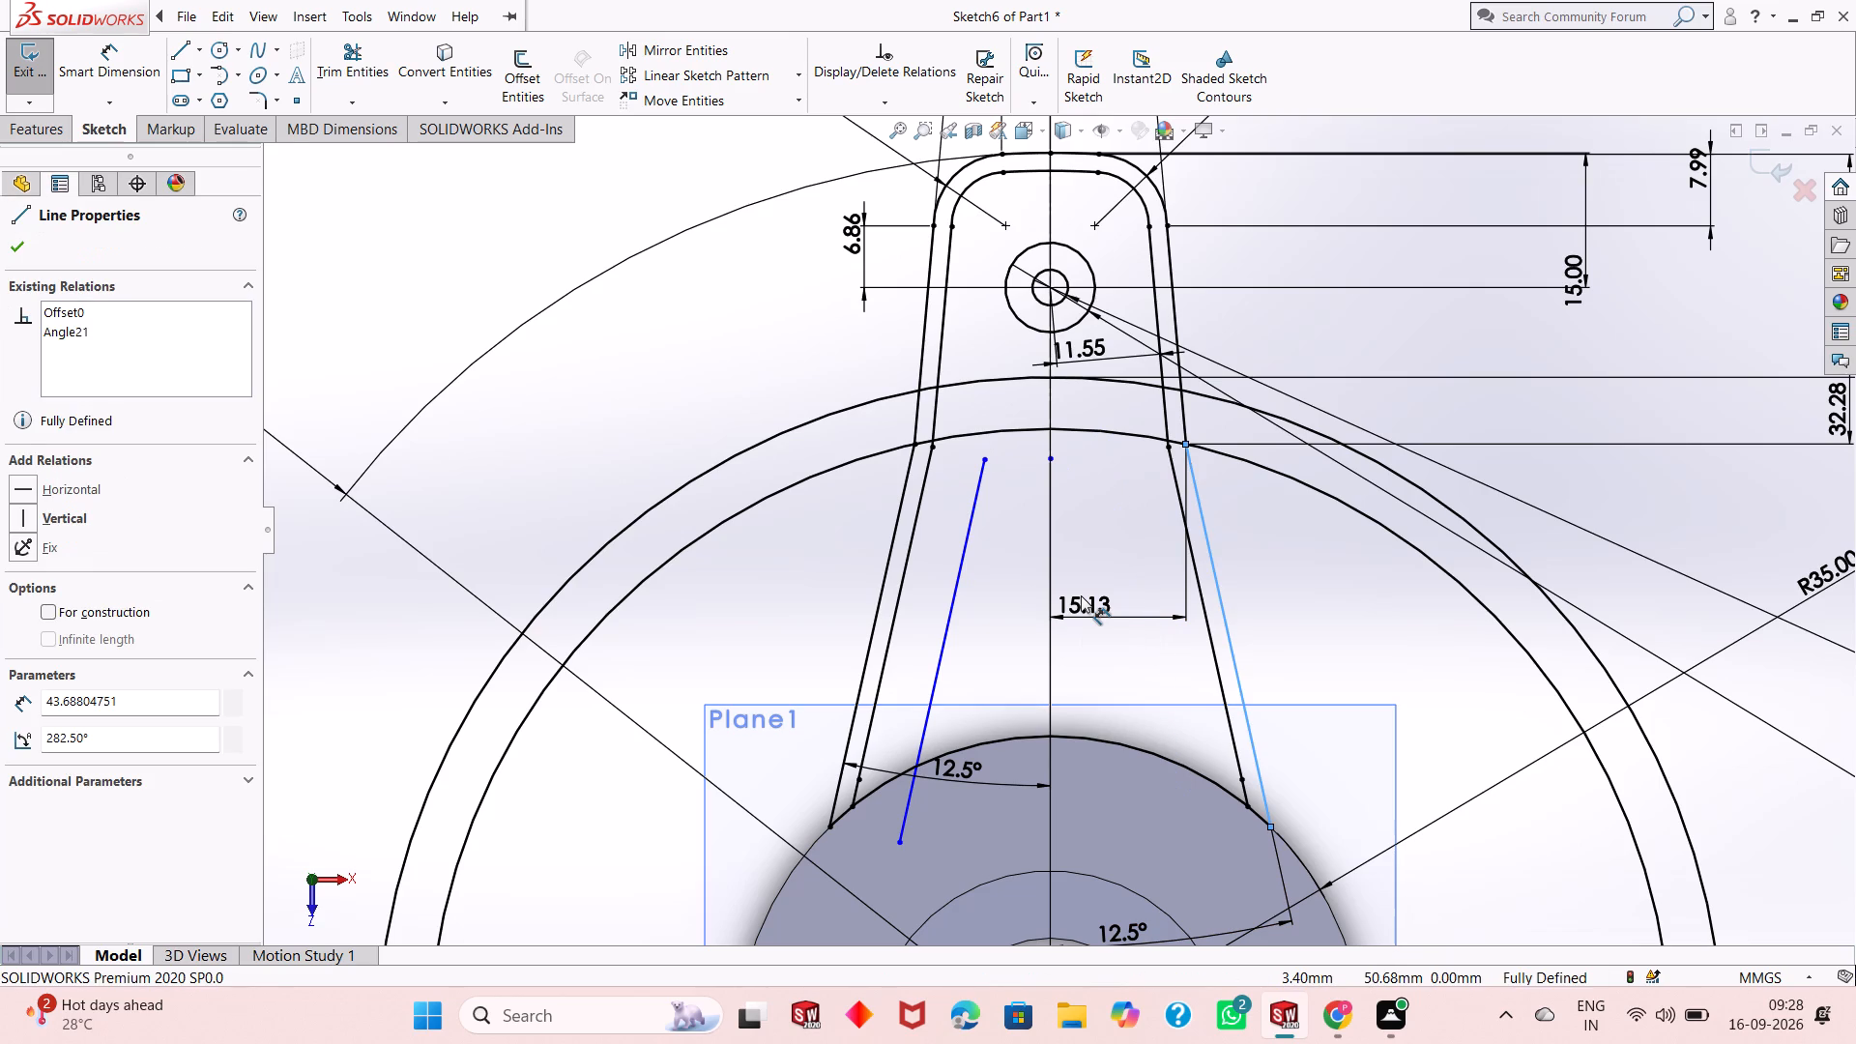
key("ctrl+y")
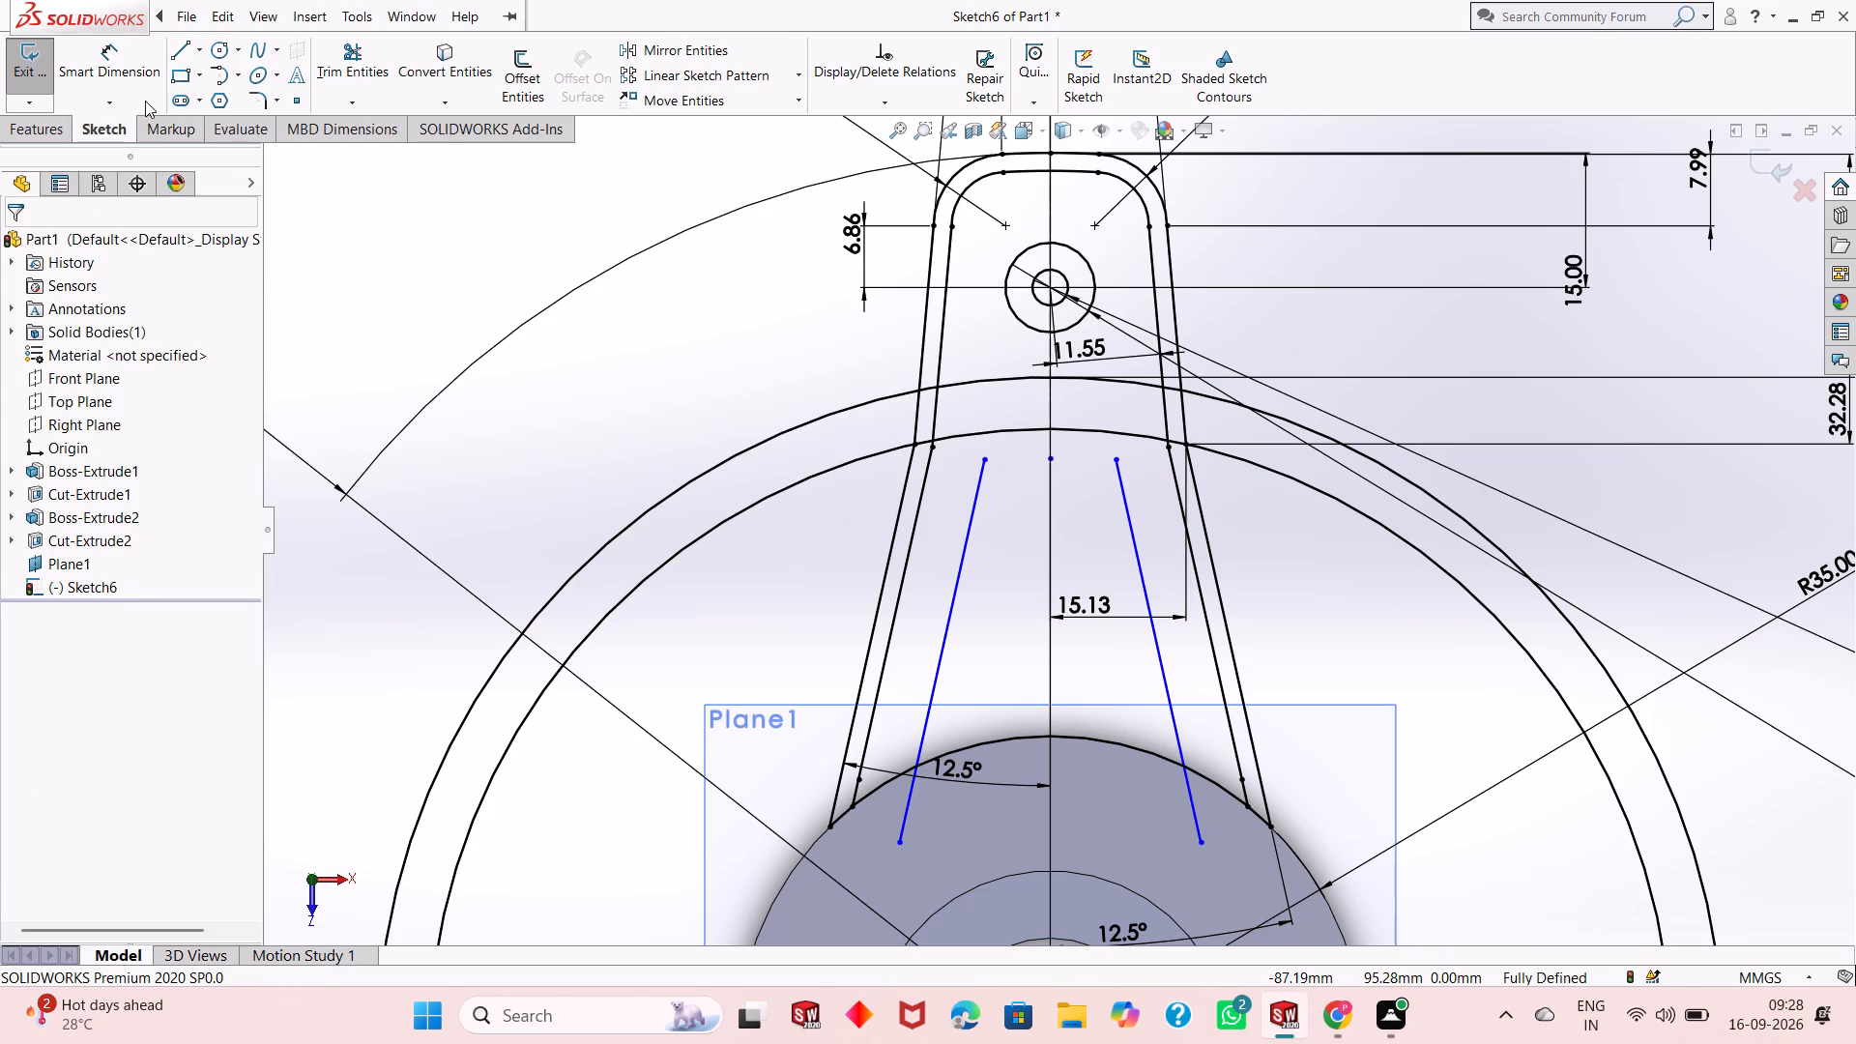
Dimension the perpendicular distance between each lower outer side line of the lug and its inward offset line, then end dimensioning.
left_click(126, 70)
left_click(884, 576)
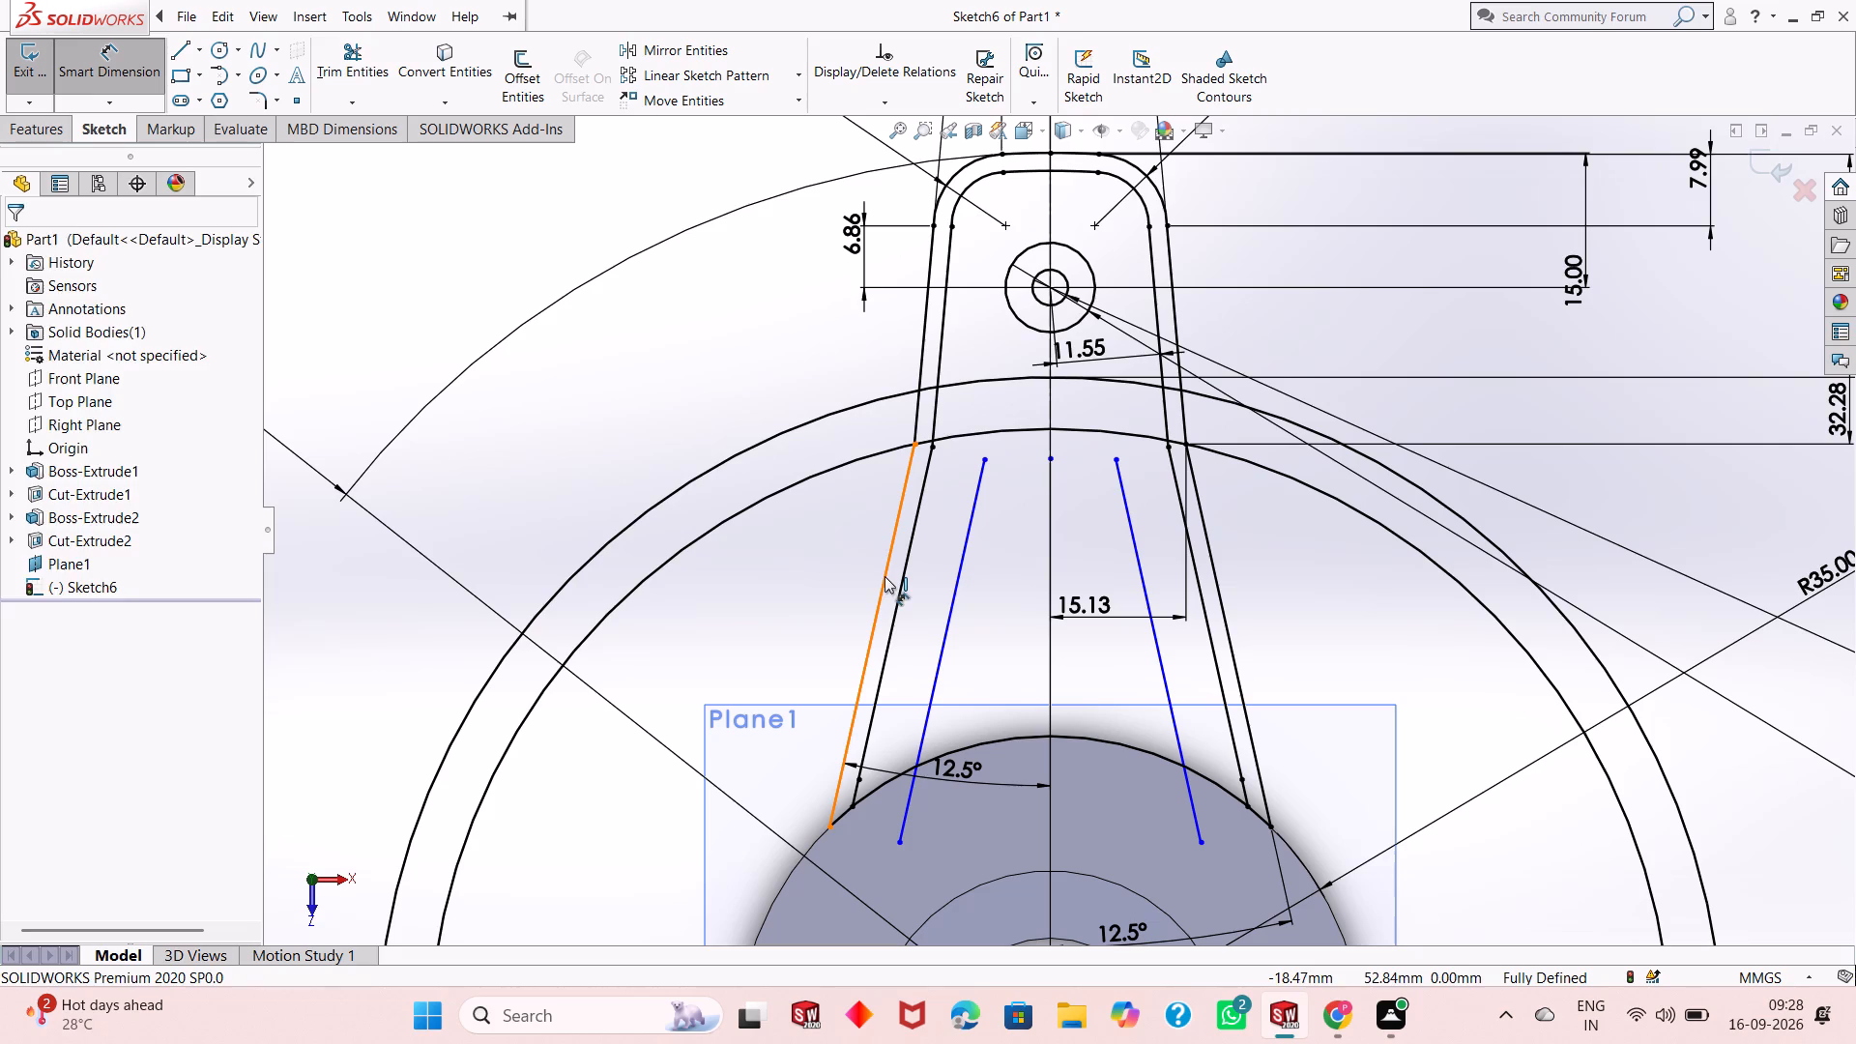
left_click(957, 580)
left_click(925, 616)
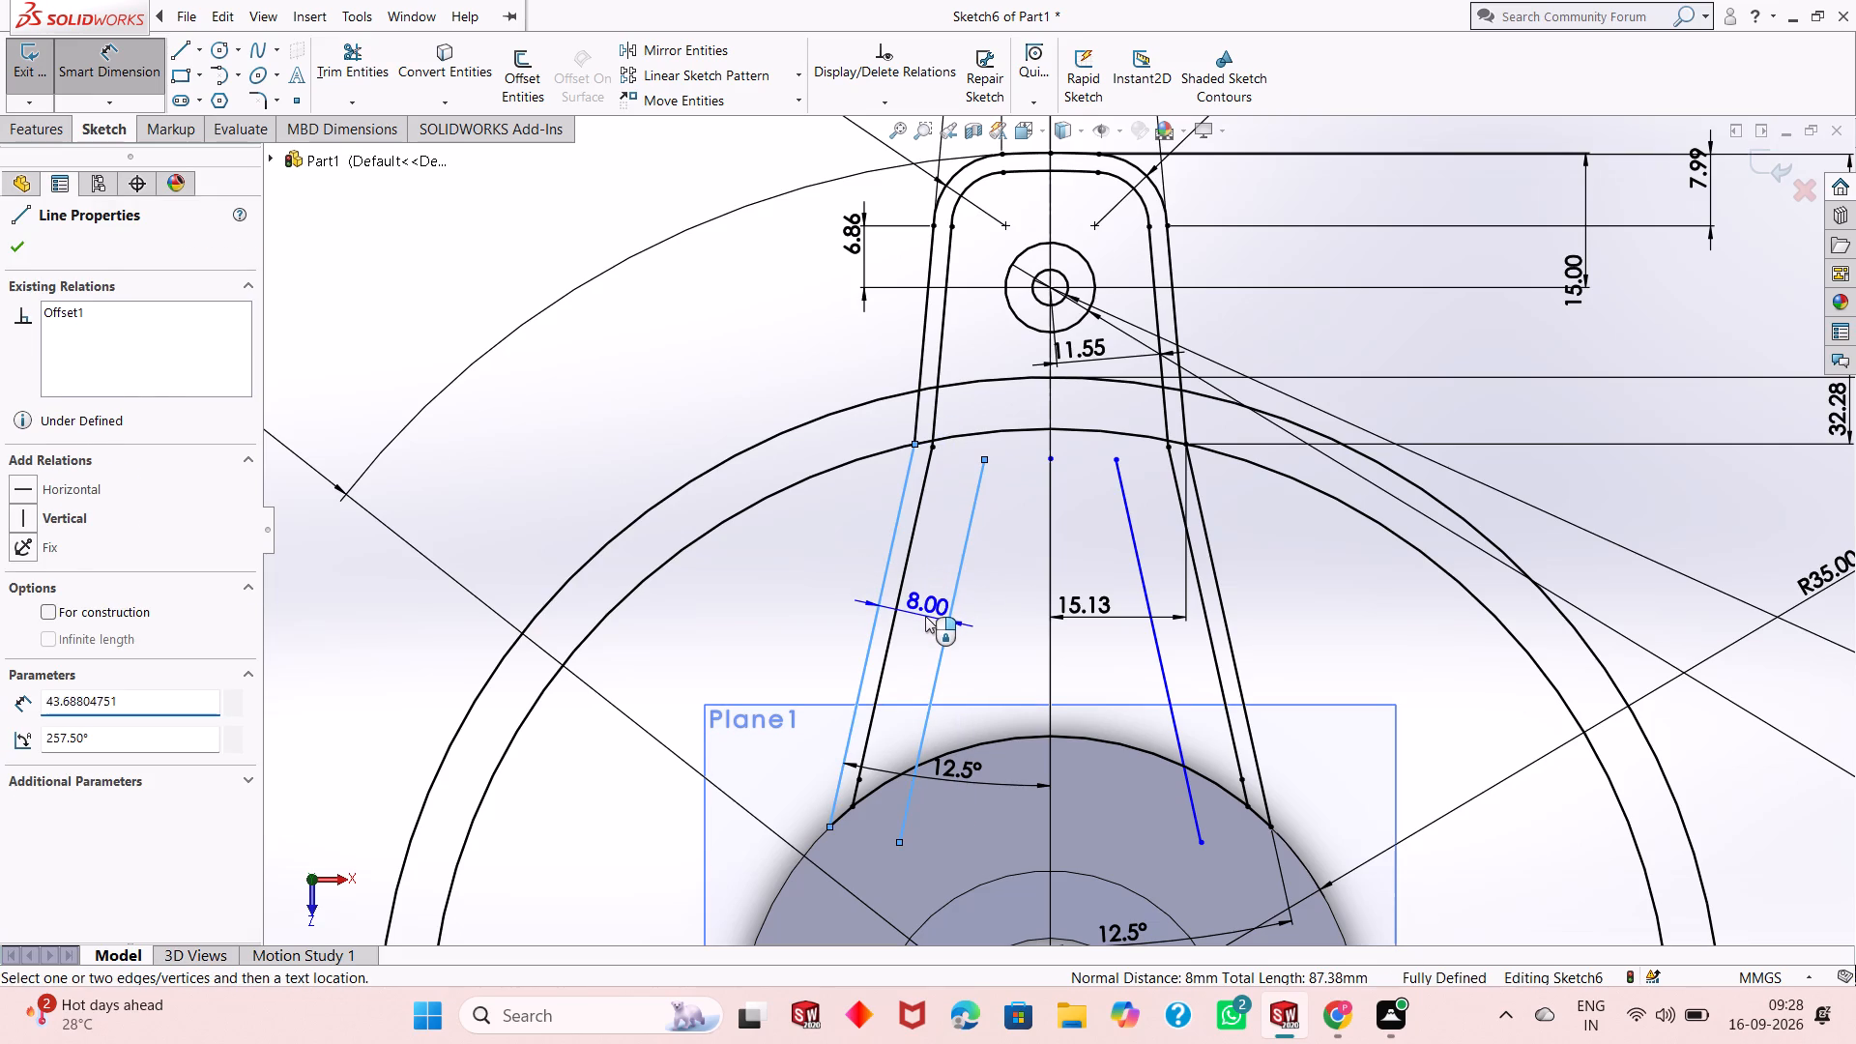
left_click(841, 586)
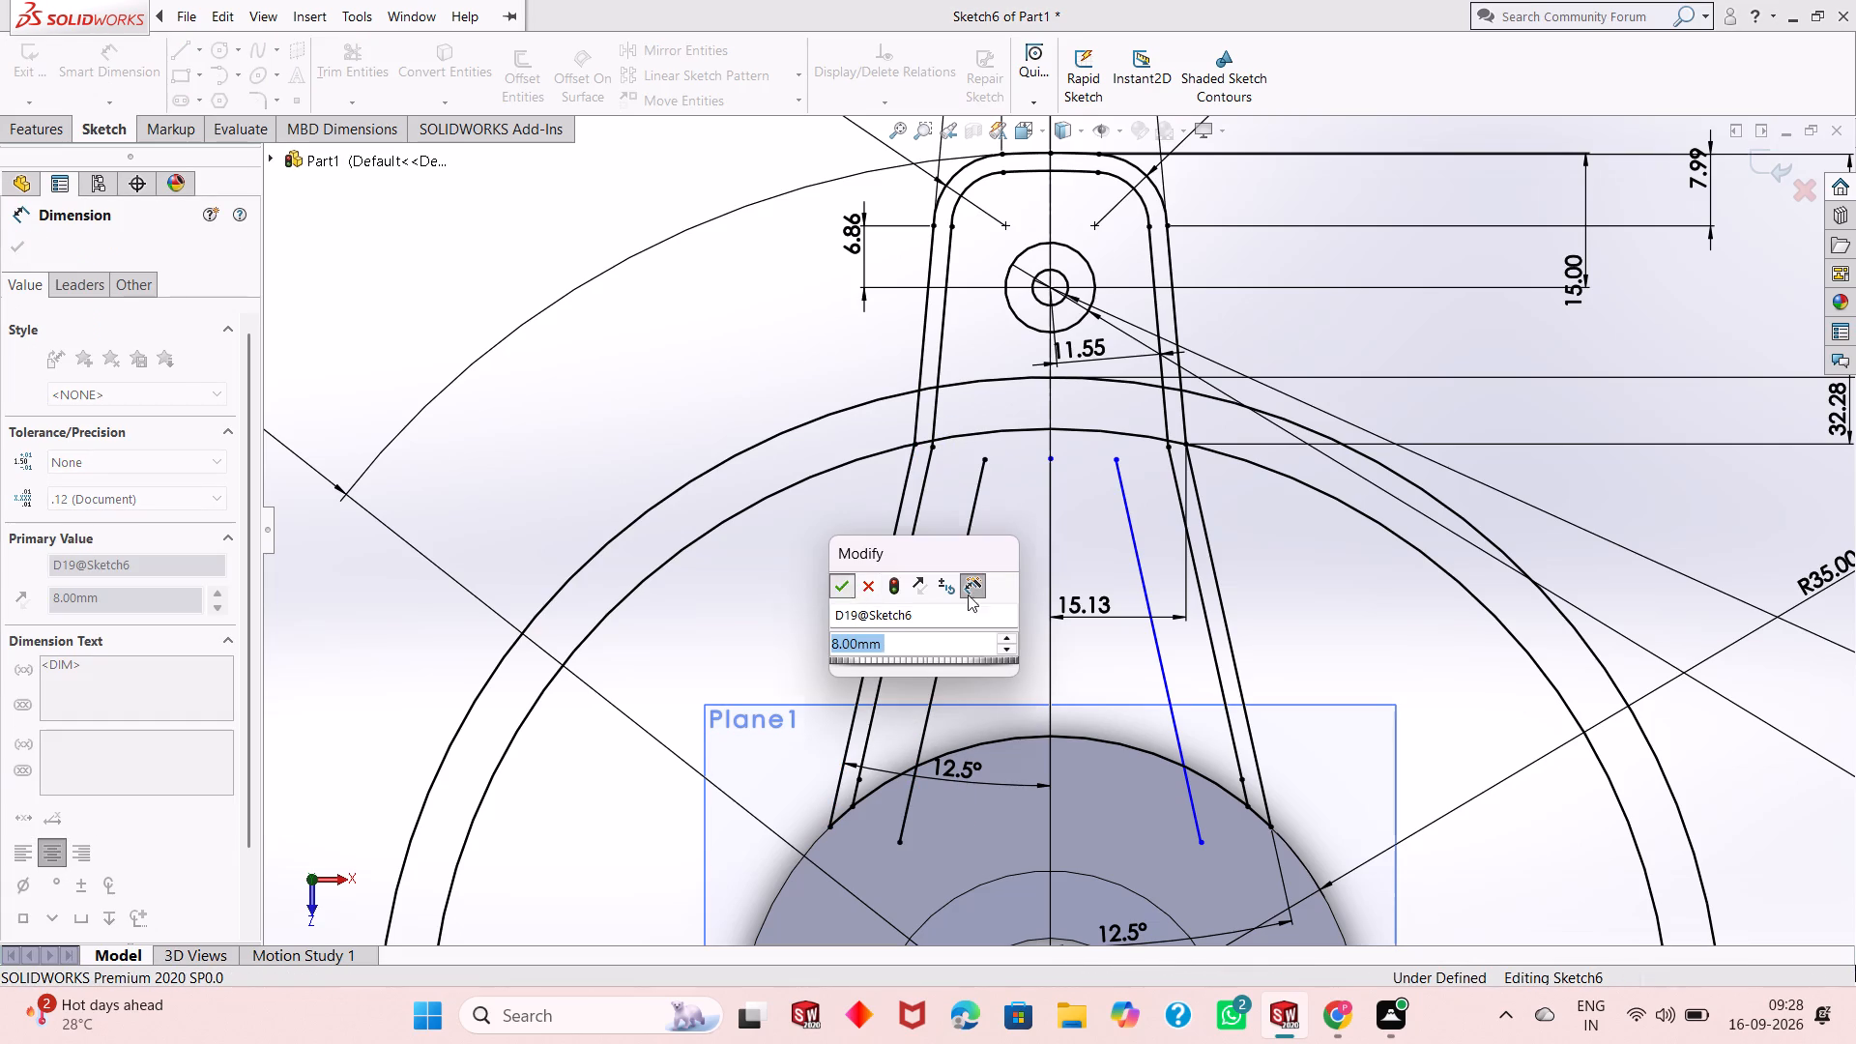
left_click(1139, 570)
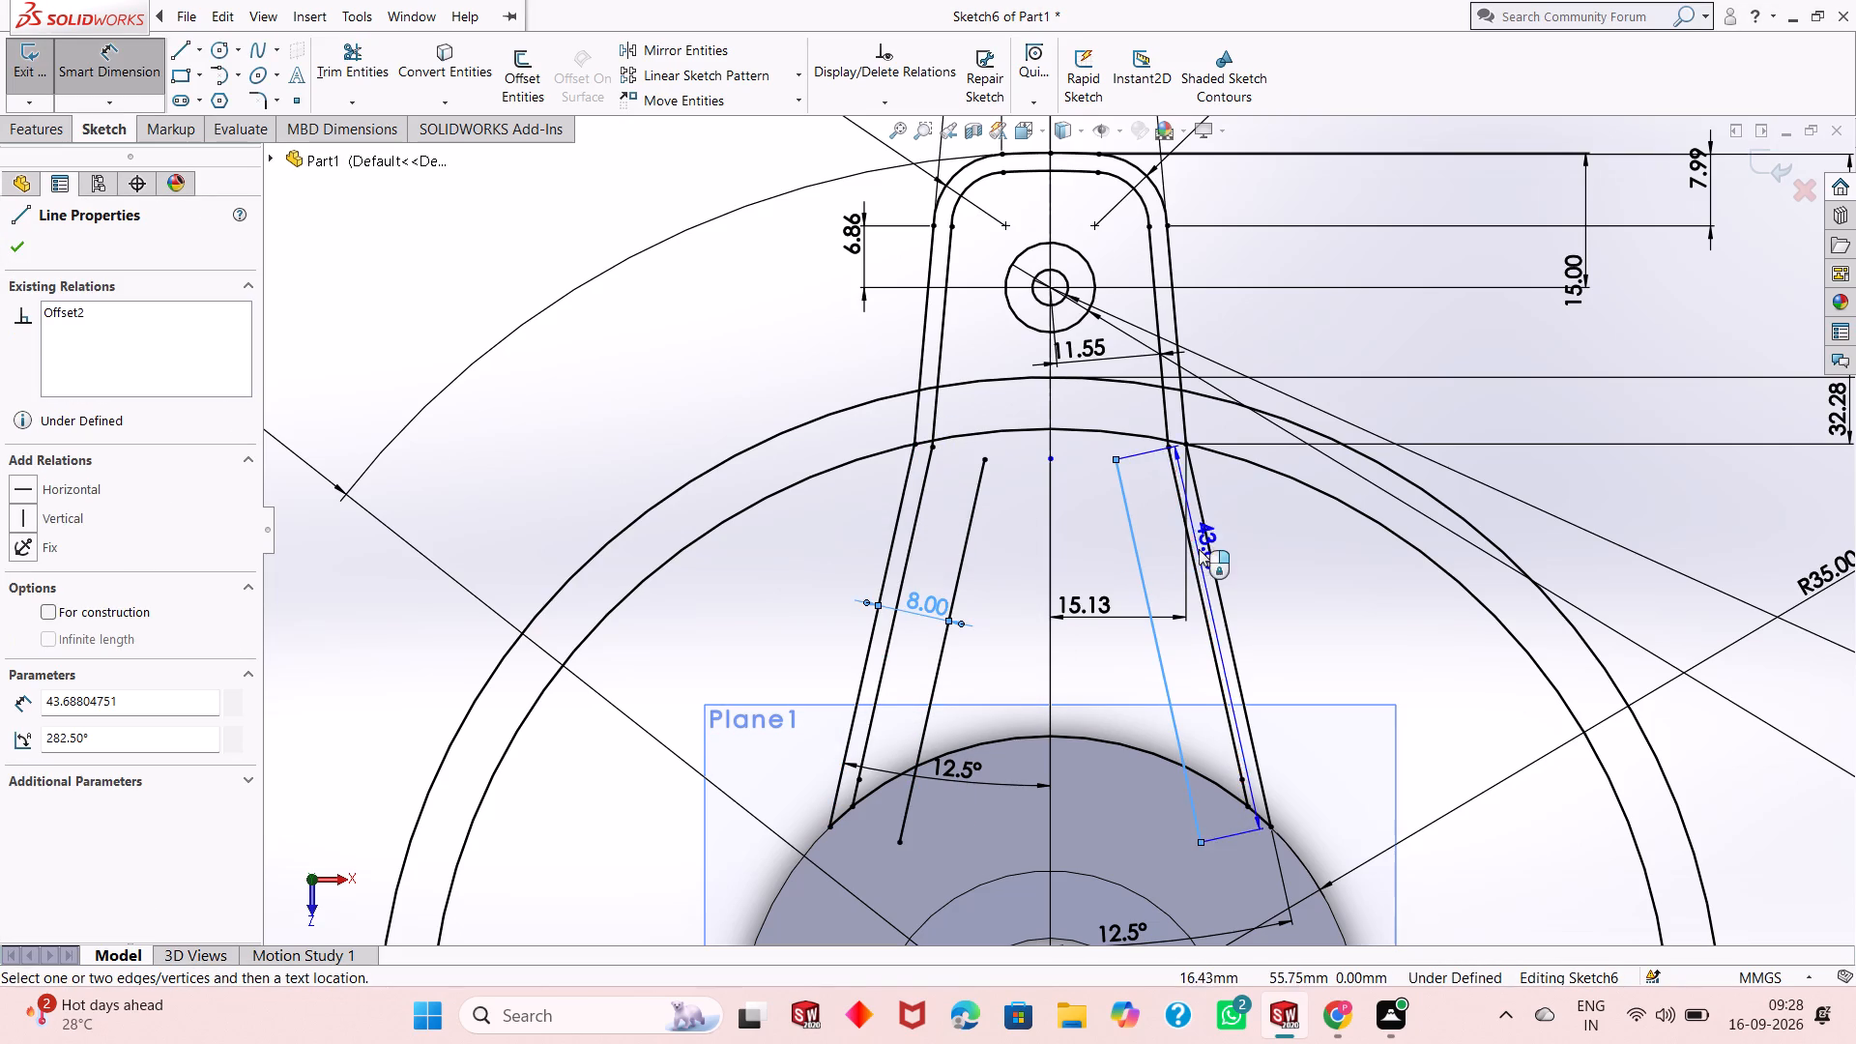
left_click(1205, 546)
left_click(1210, 667)
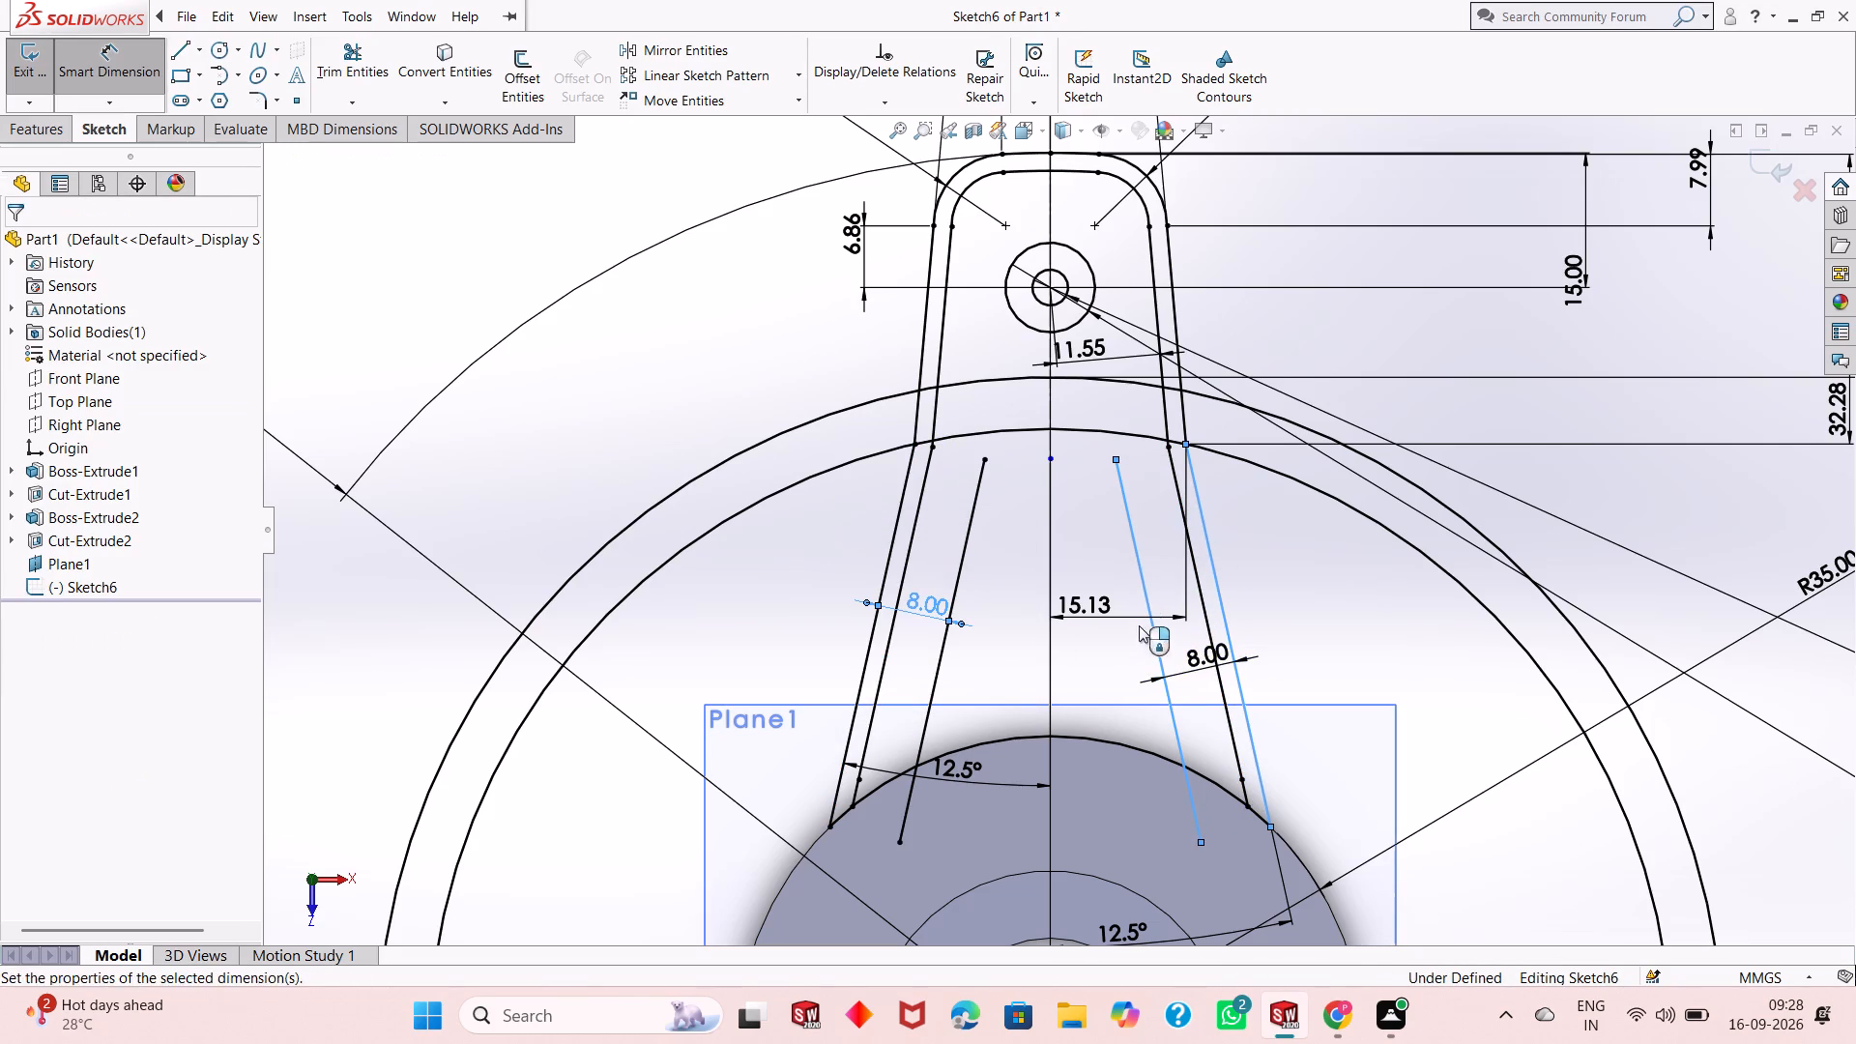
left_click(1123, 638)
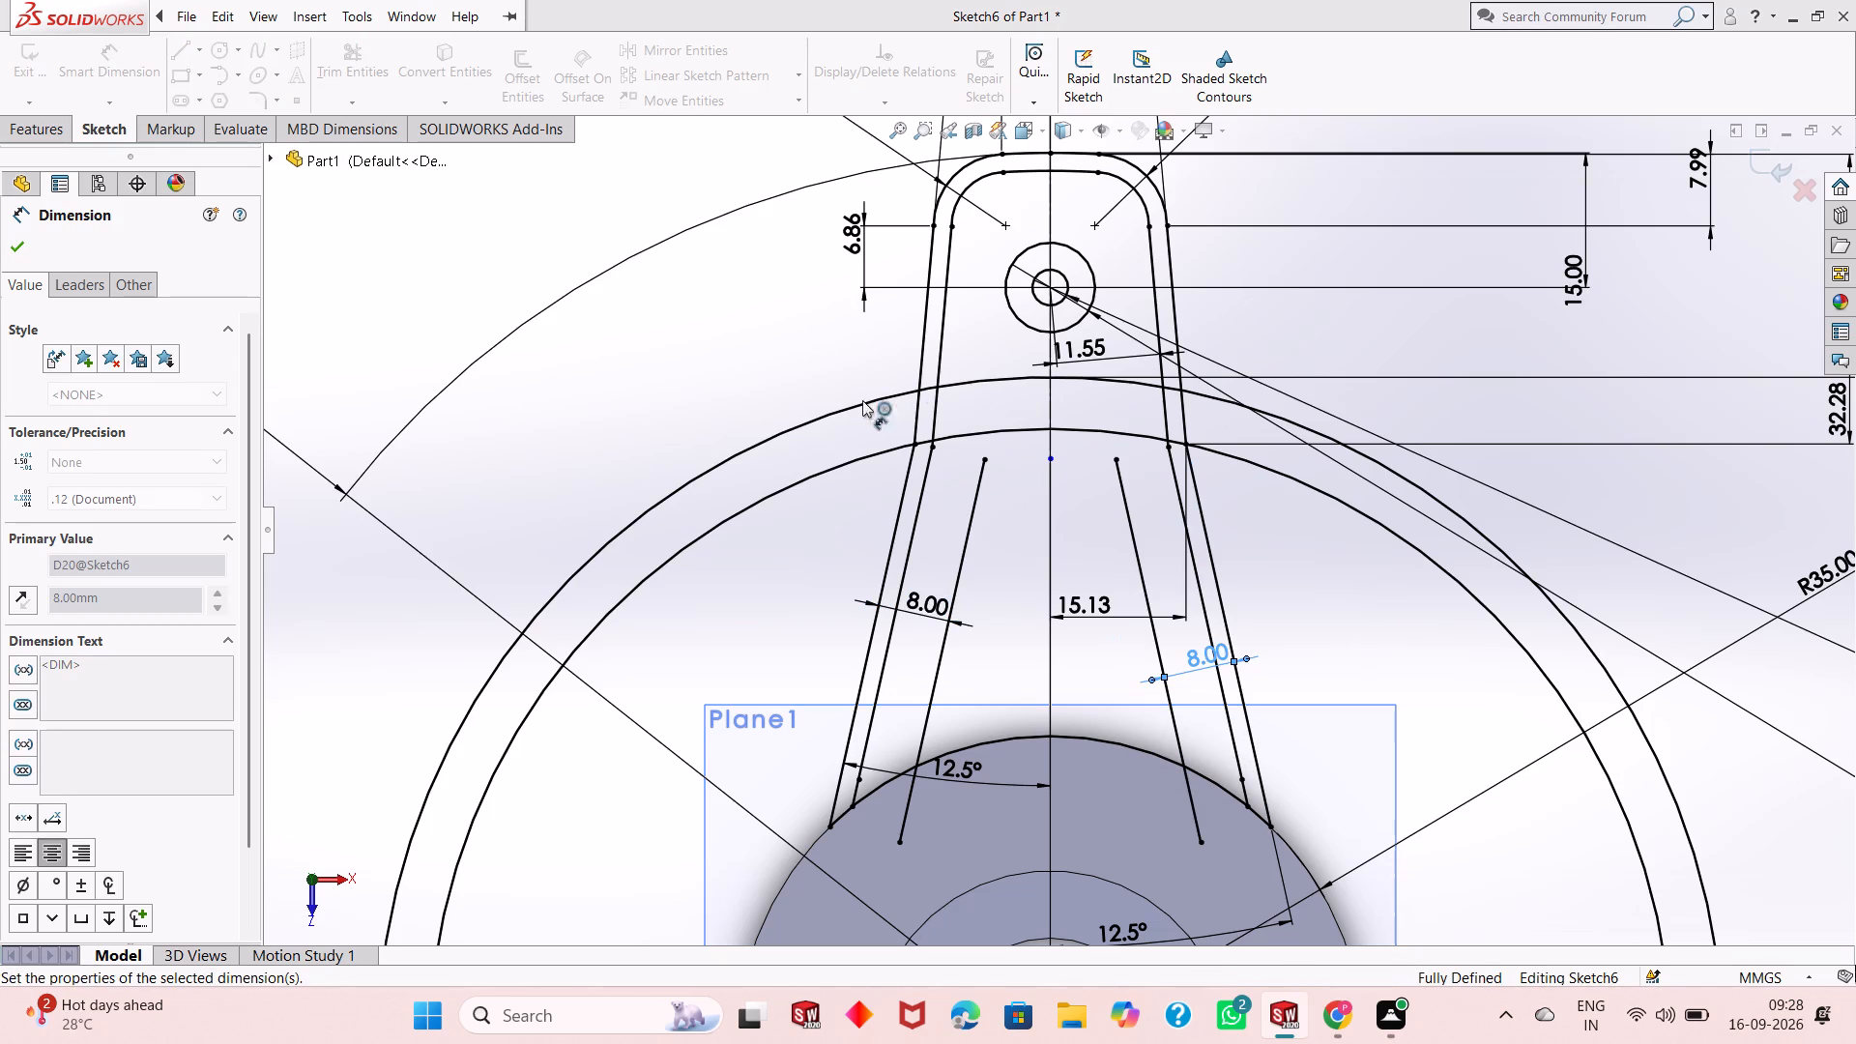
right_click(766, 382)
left_click(837, 438)
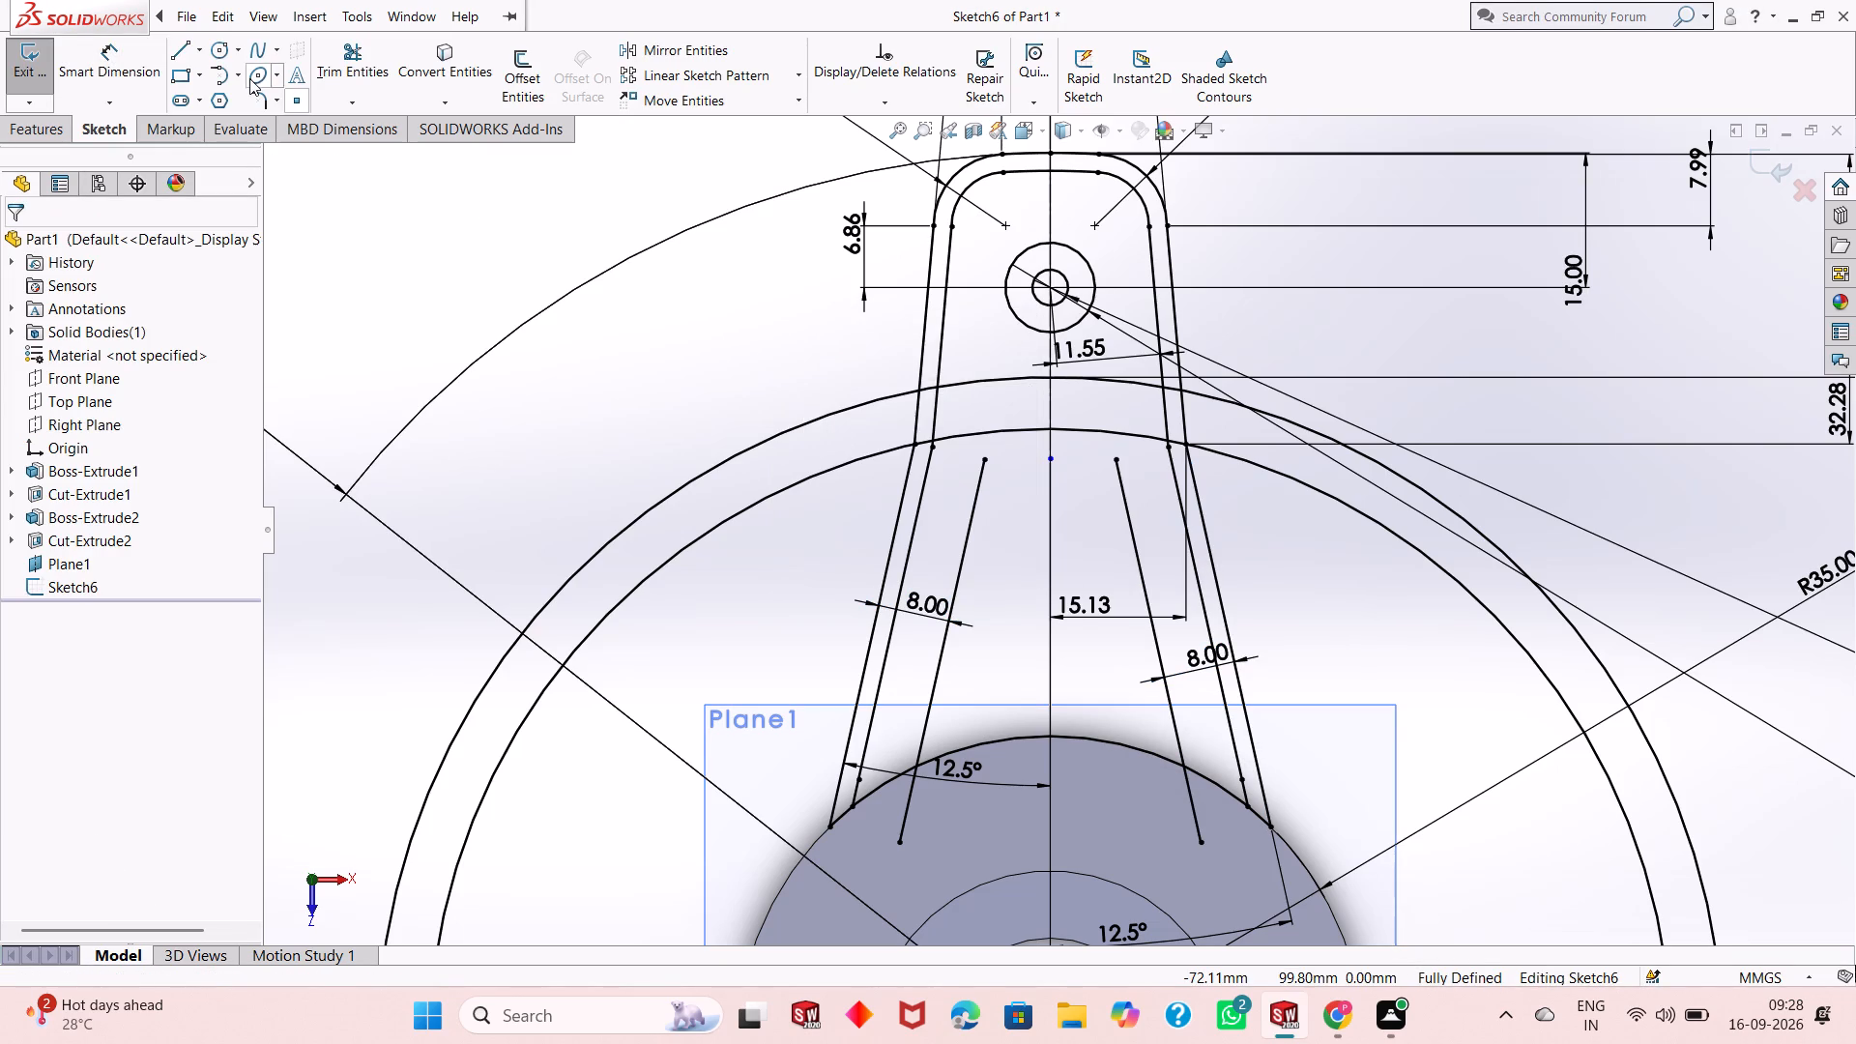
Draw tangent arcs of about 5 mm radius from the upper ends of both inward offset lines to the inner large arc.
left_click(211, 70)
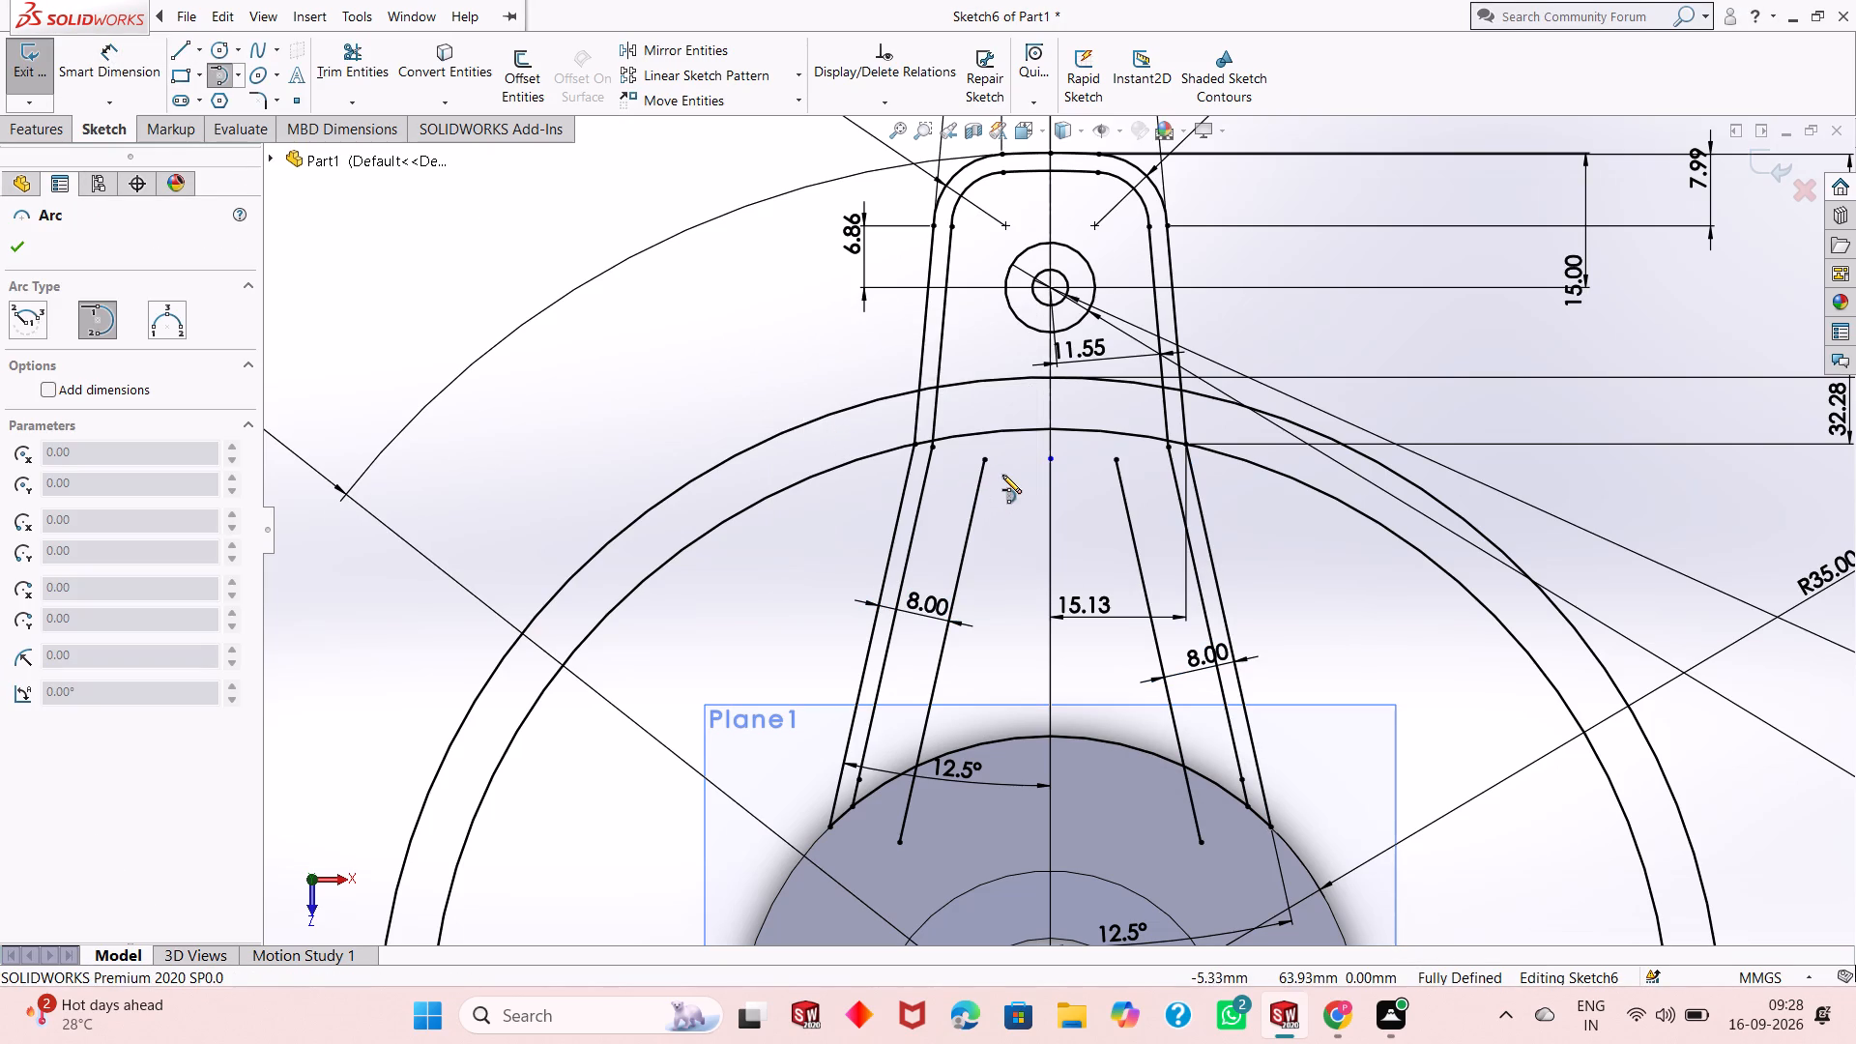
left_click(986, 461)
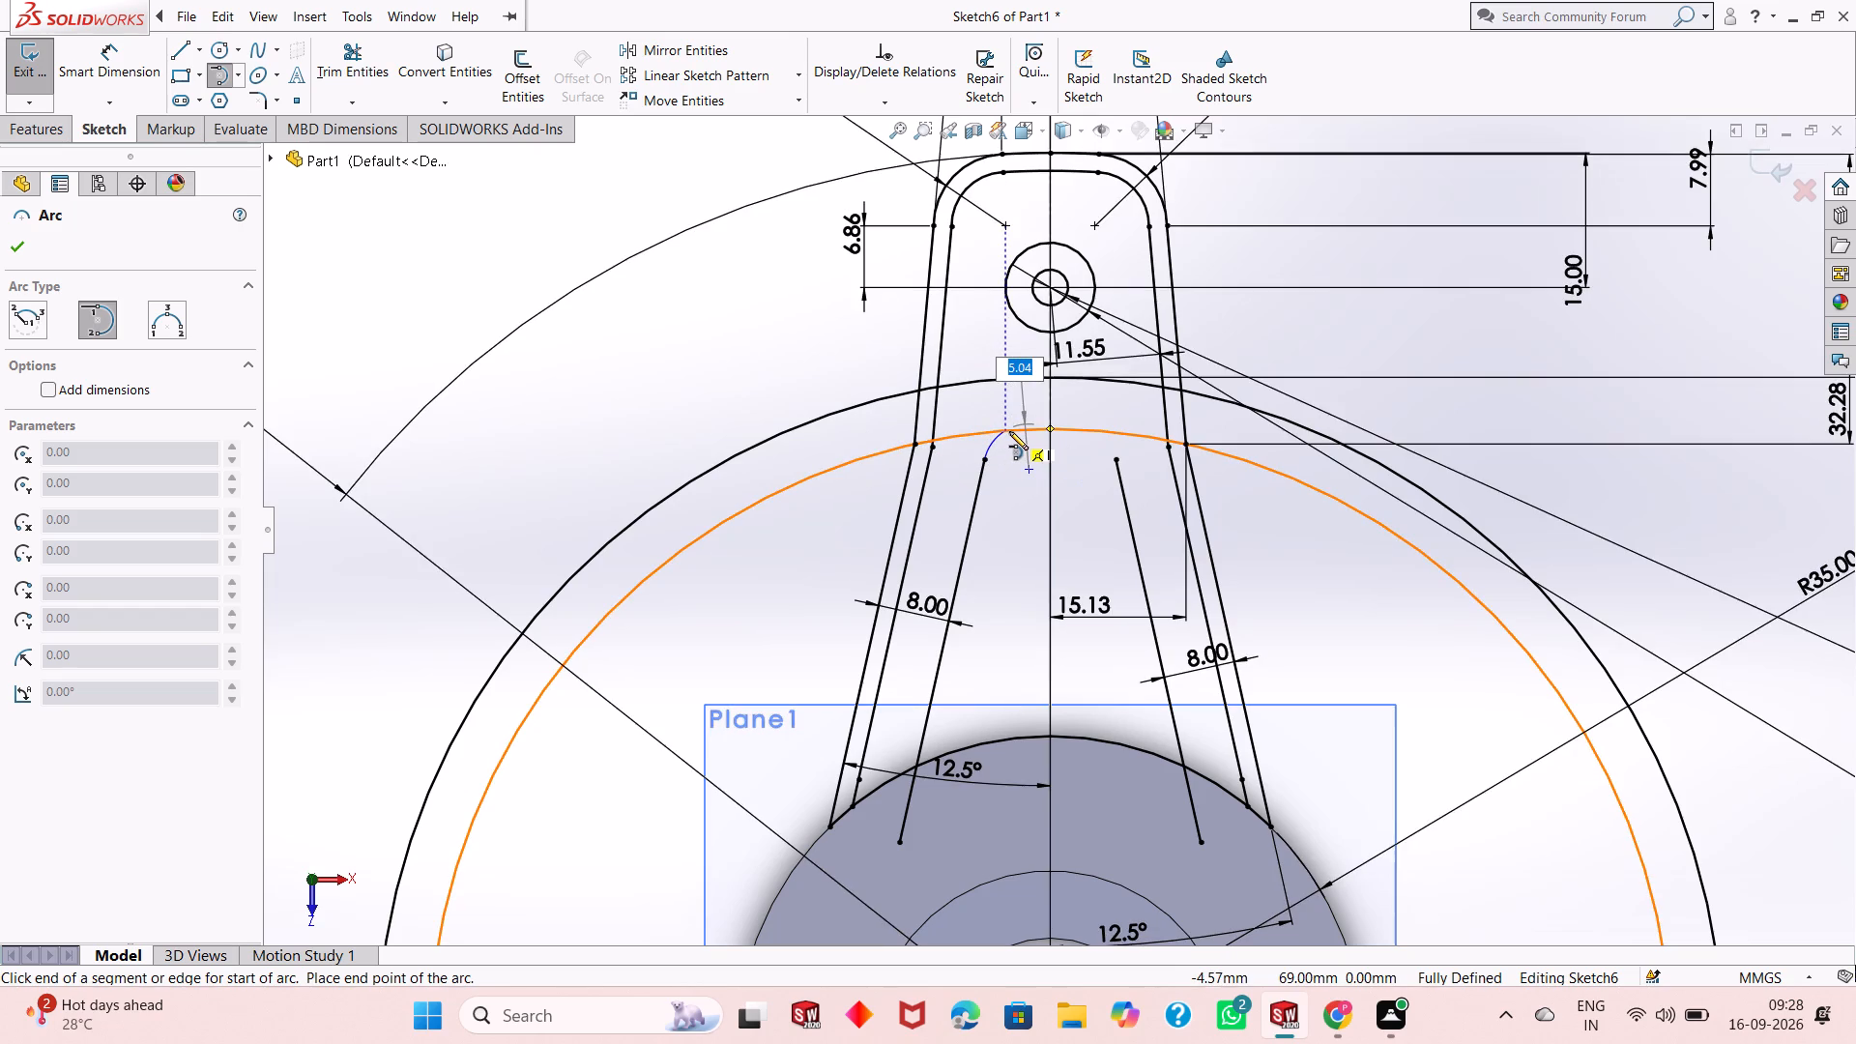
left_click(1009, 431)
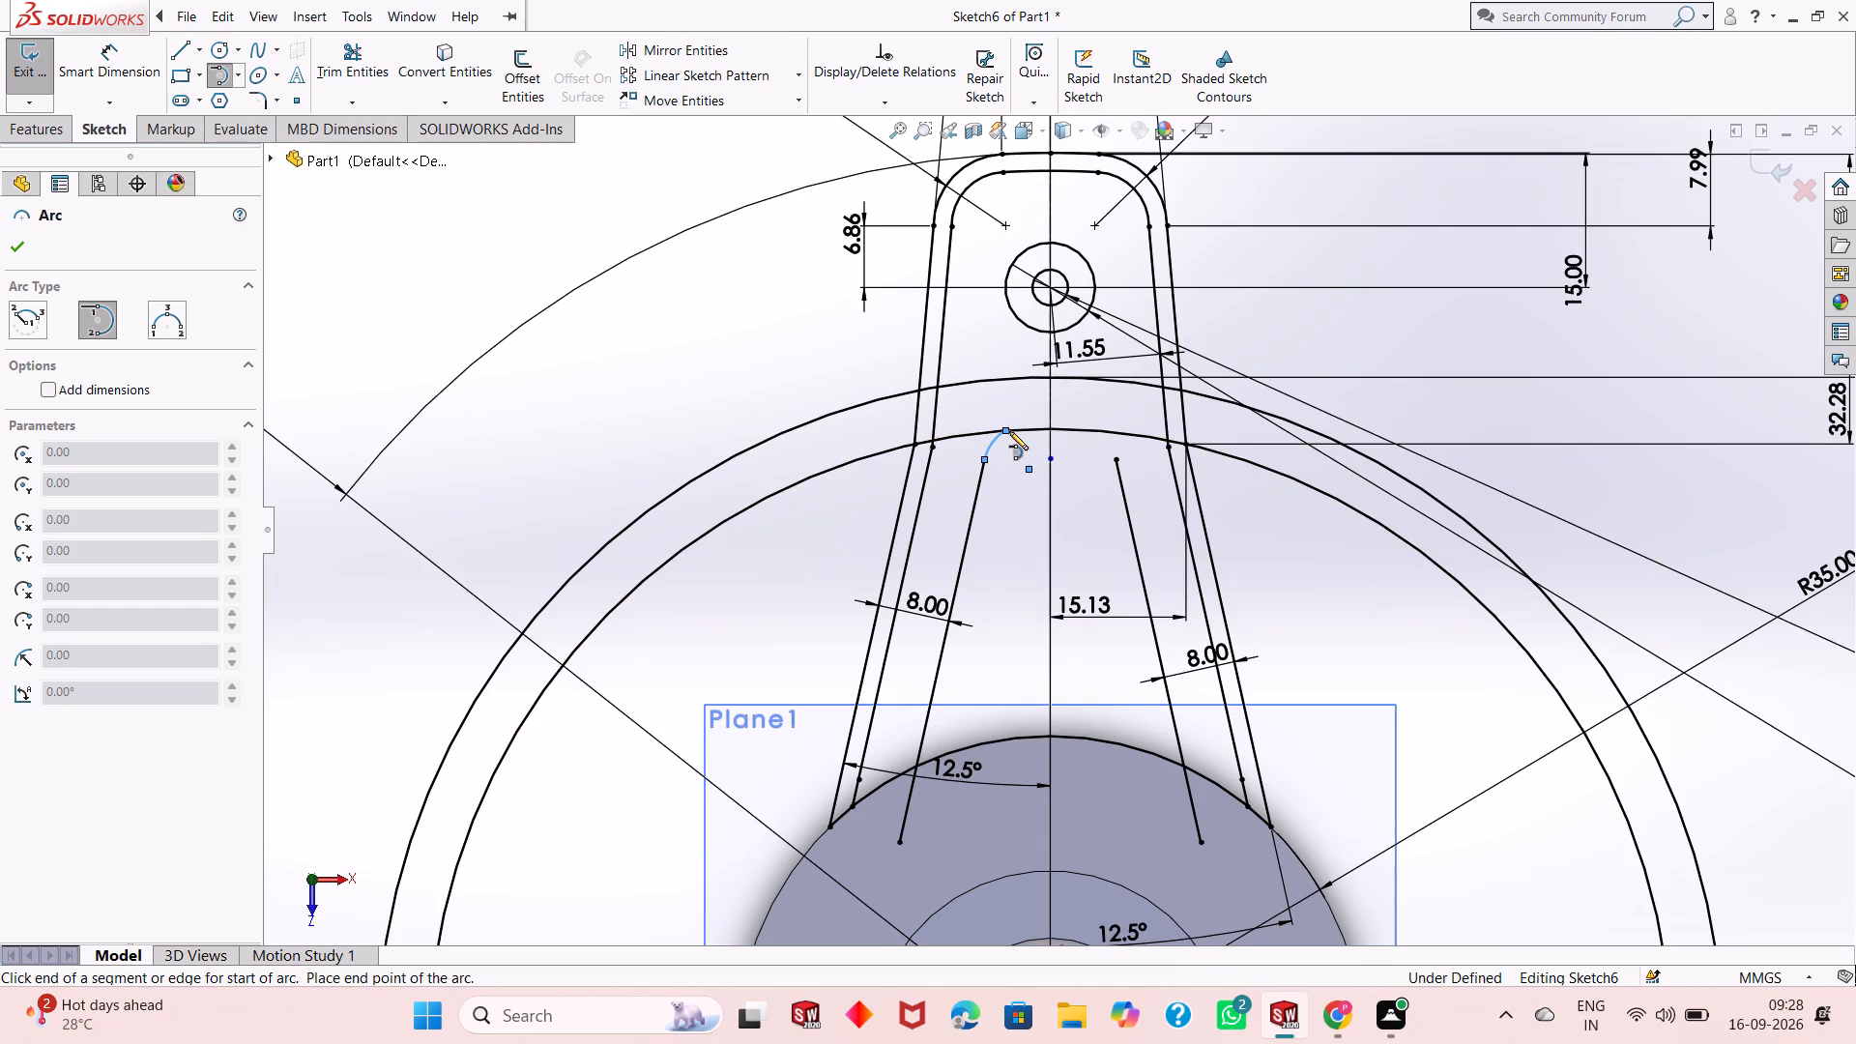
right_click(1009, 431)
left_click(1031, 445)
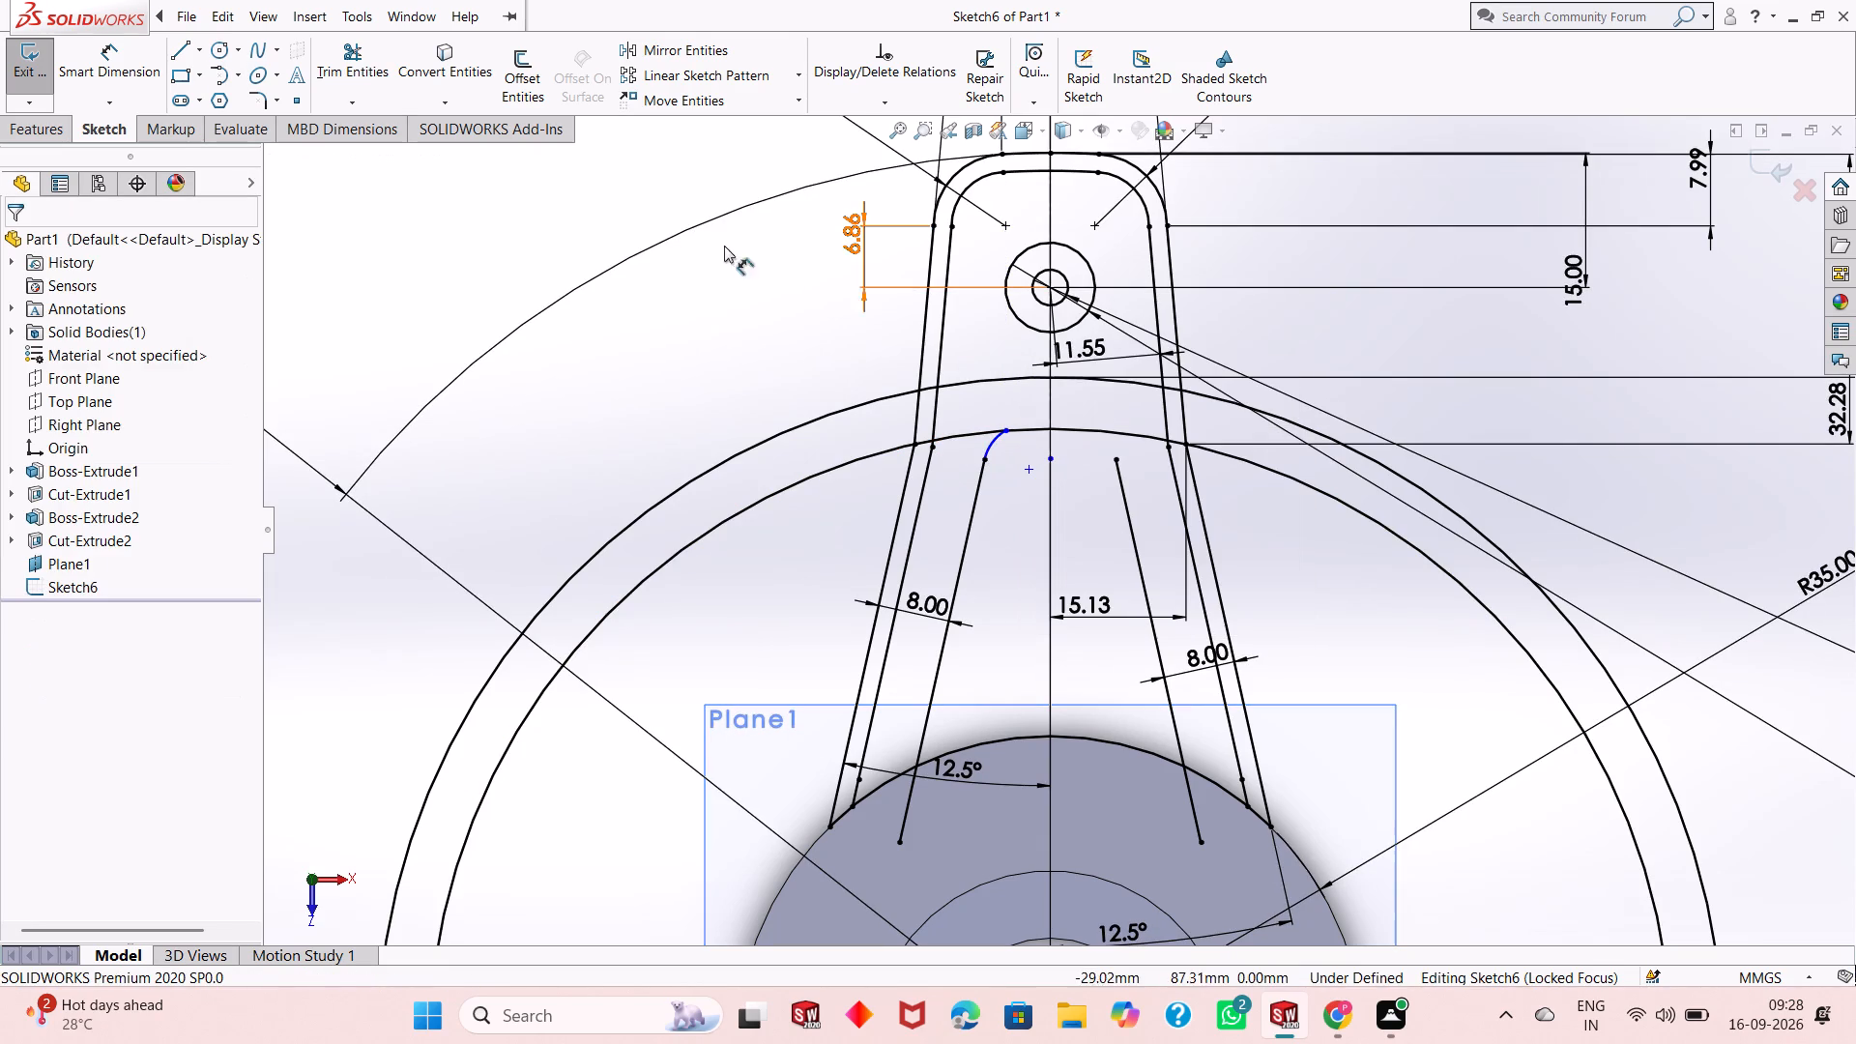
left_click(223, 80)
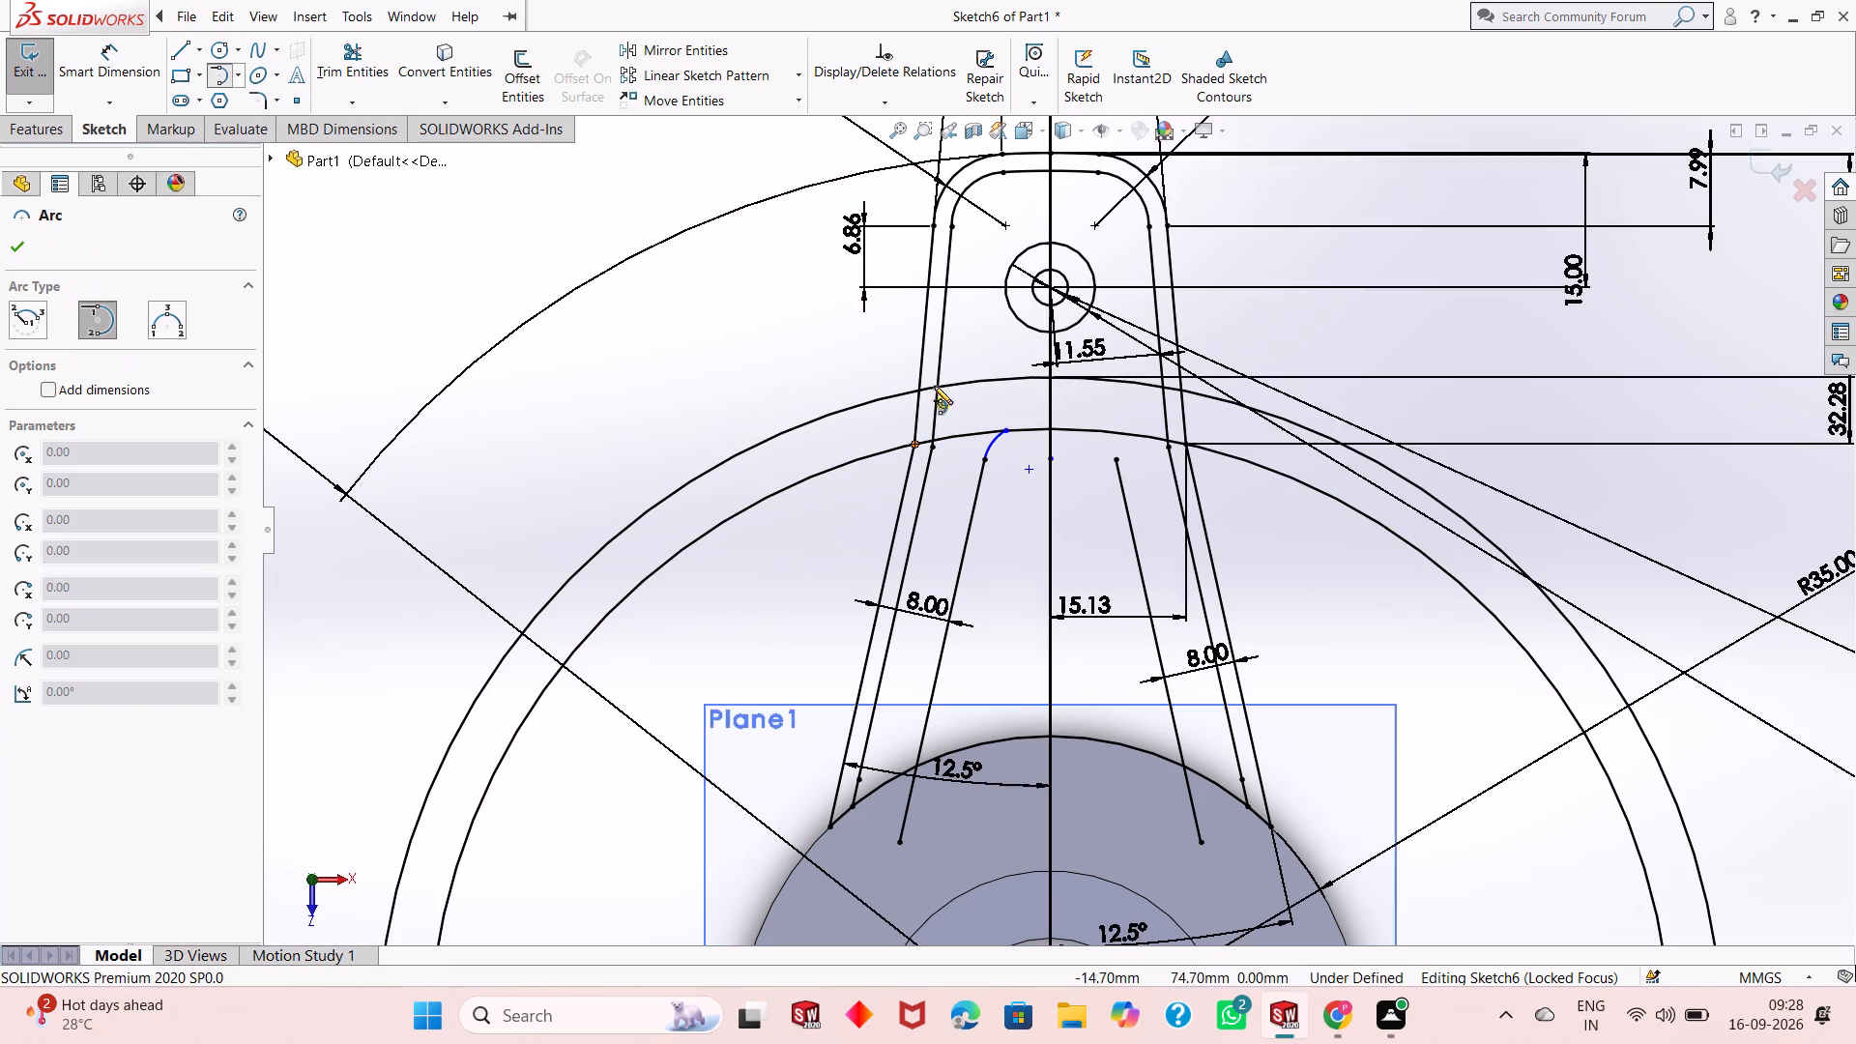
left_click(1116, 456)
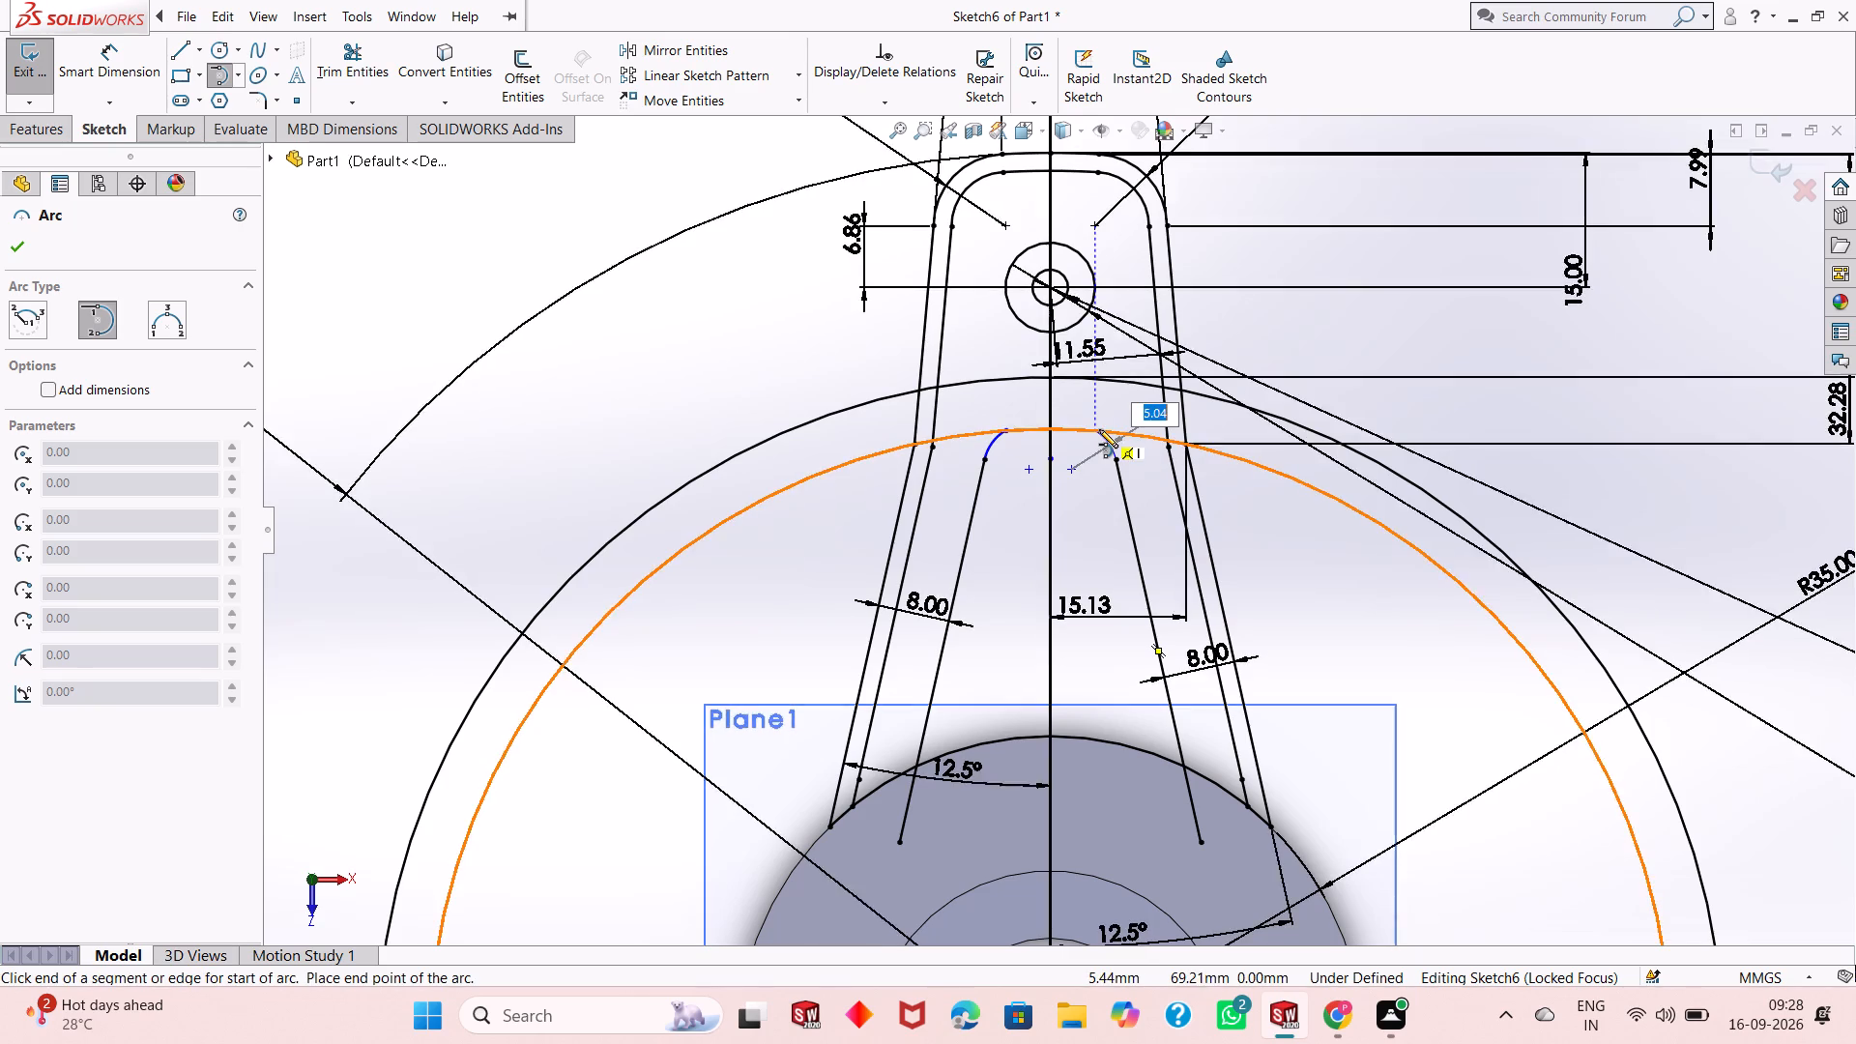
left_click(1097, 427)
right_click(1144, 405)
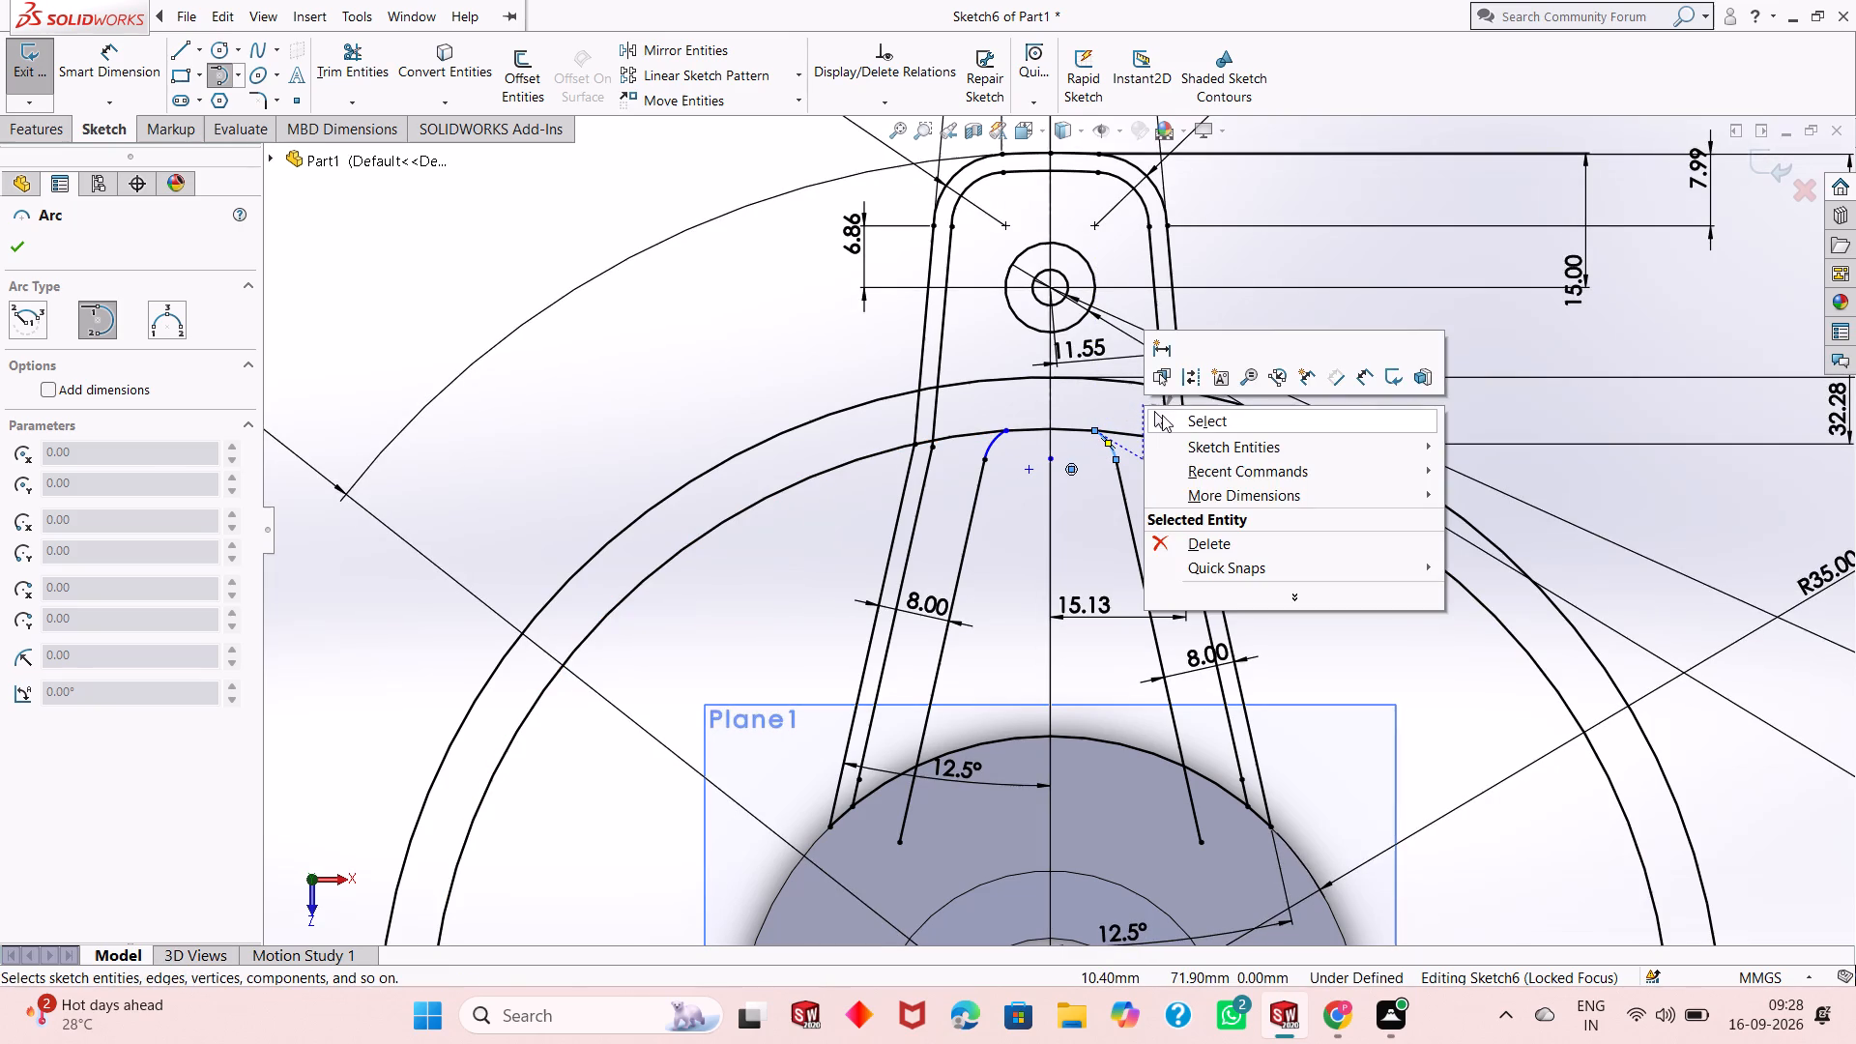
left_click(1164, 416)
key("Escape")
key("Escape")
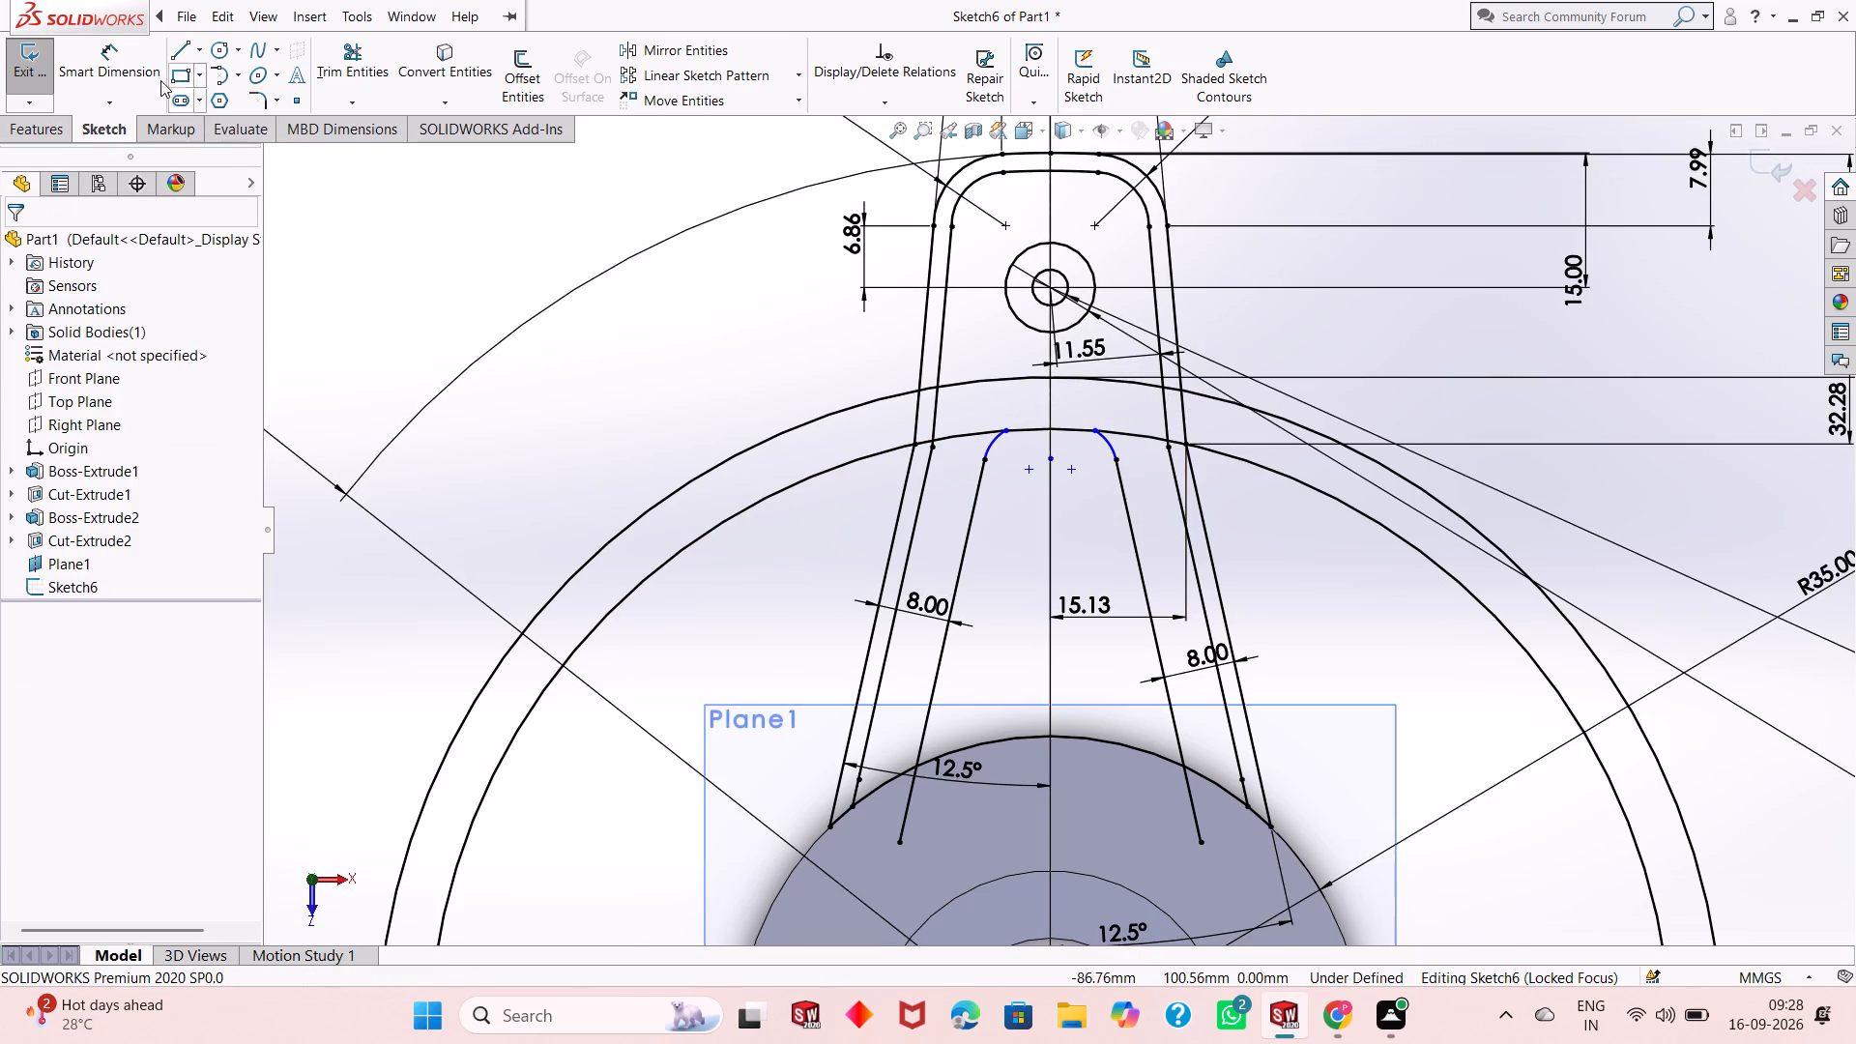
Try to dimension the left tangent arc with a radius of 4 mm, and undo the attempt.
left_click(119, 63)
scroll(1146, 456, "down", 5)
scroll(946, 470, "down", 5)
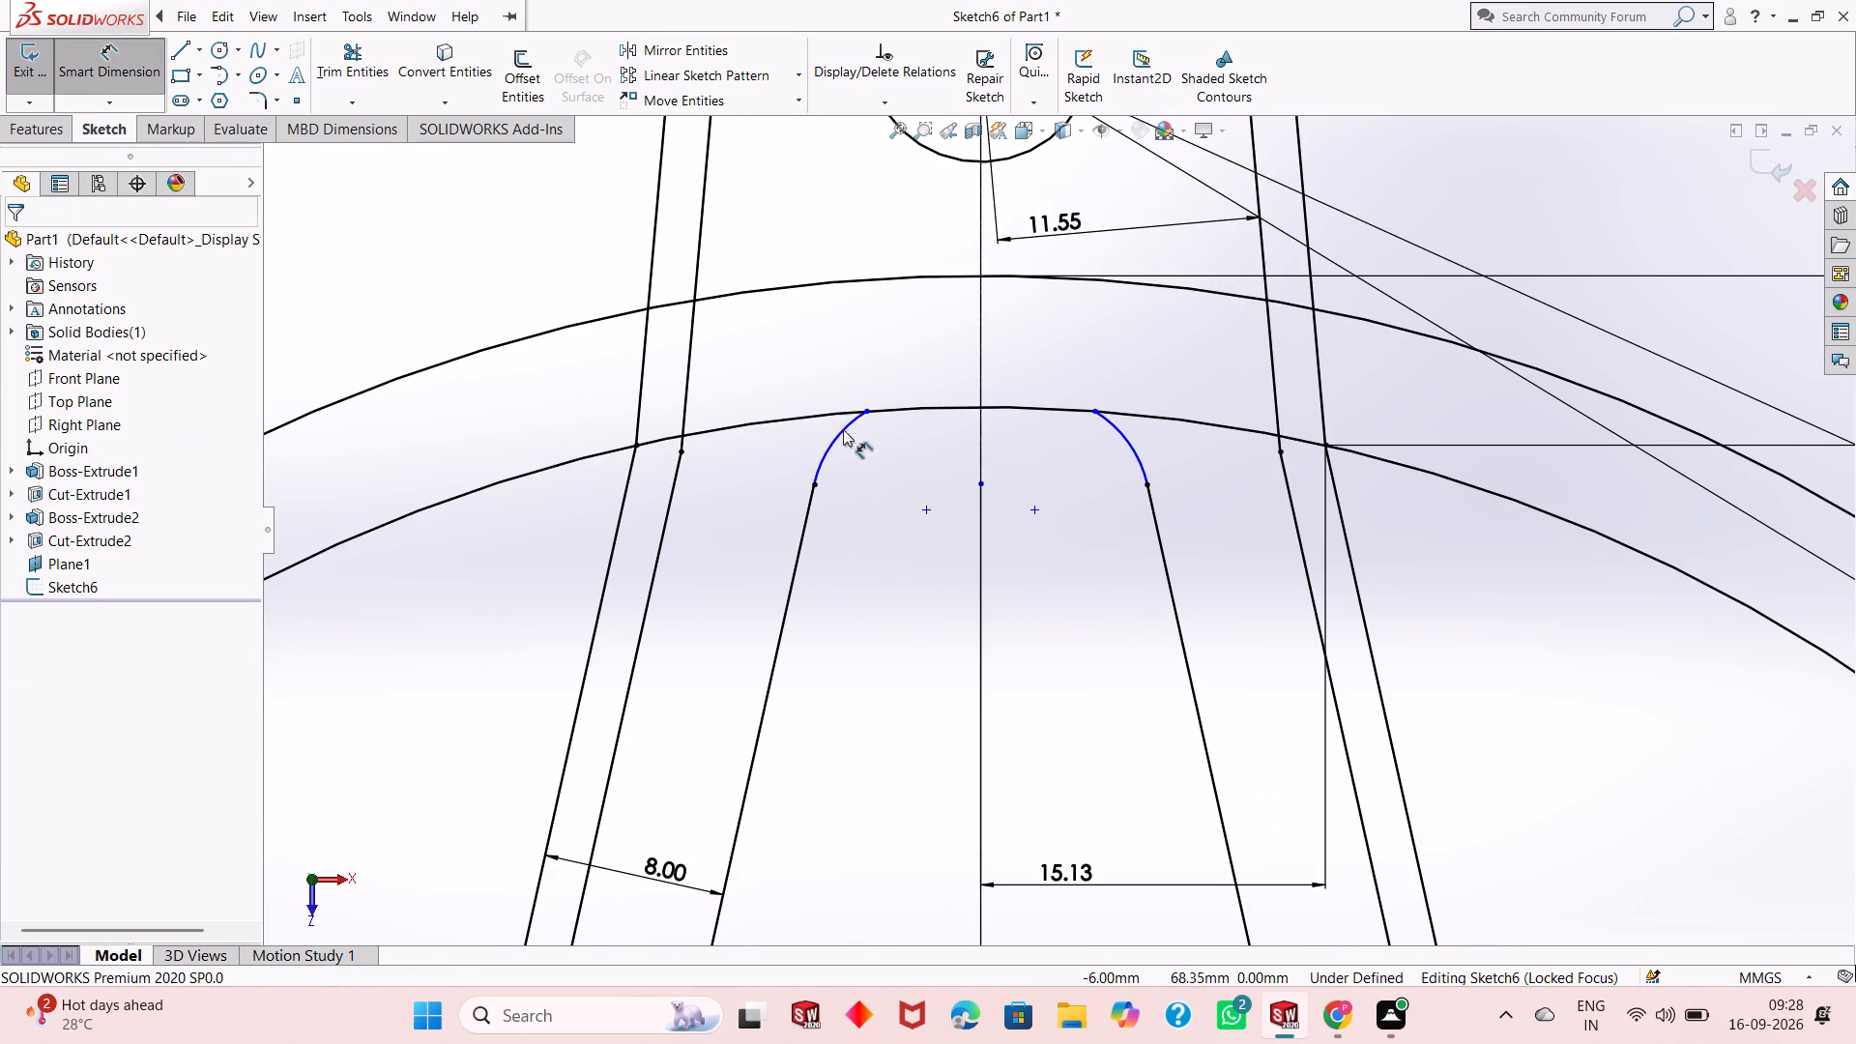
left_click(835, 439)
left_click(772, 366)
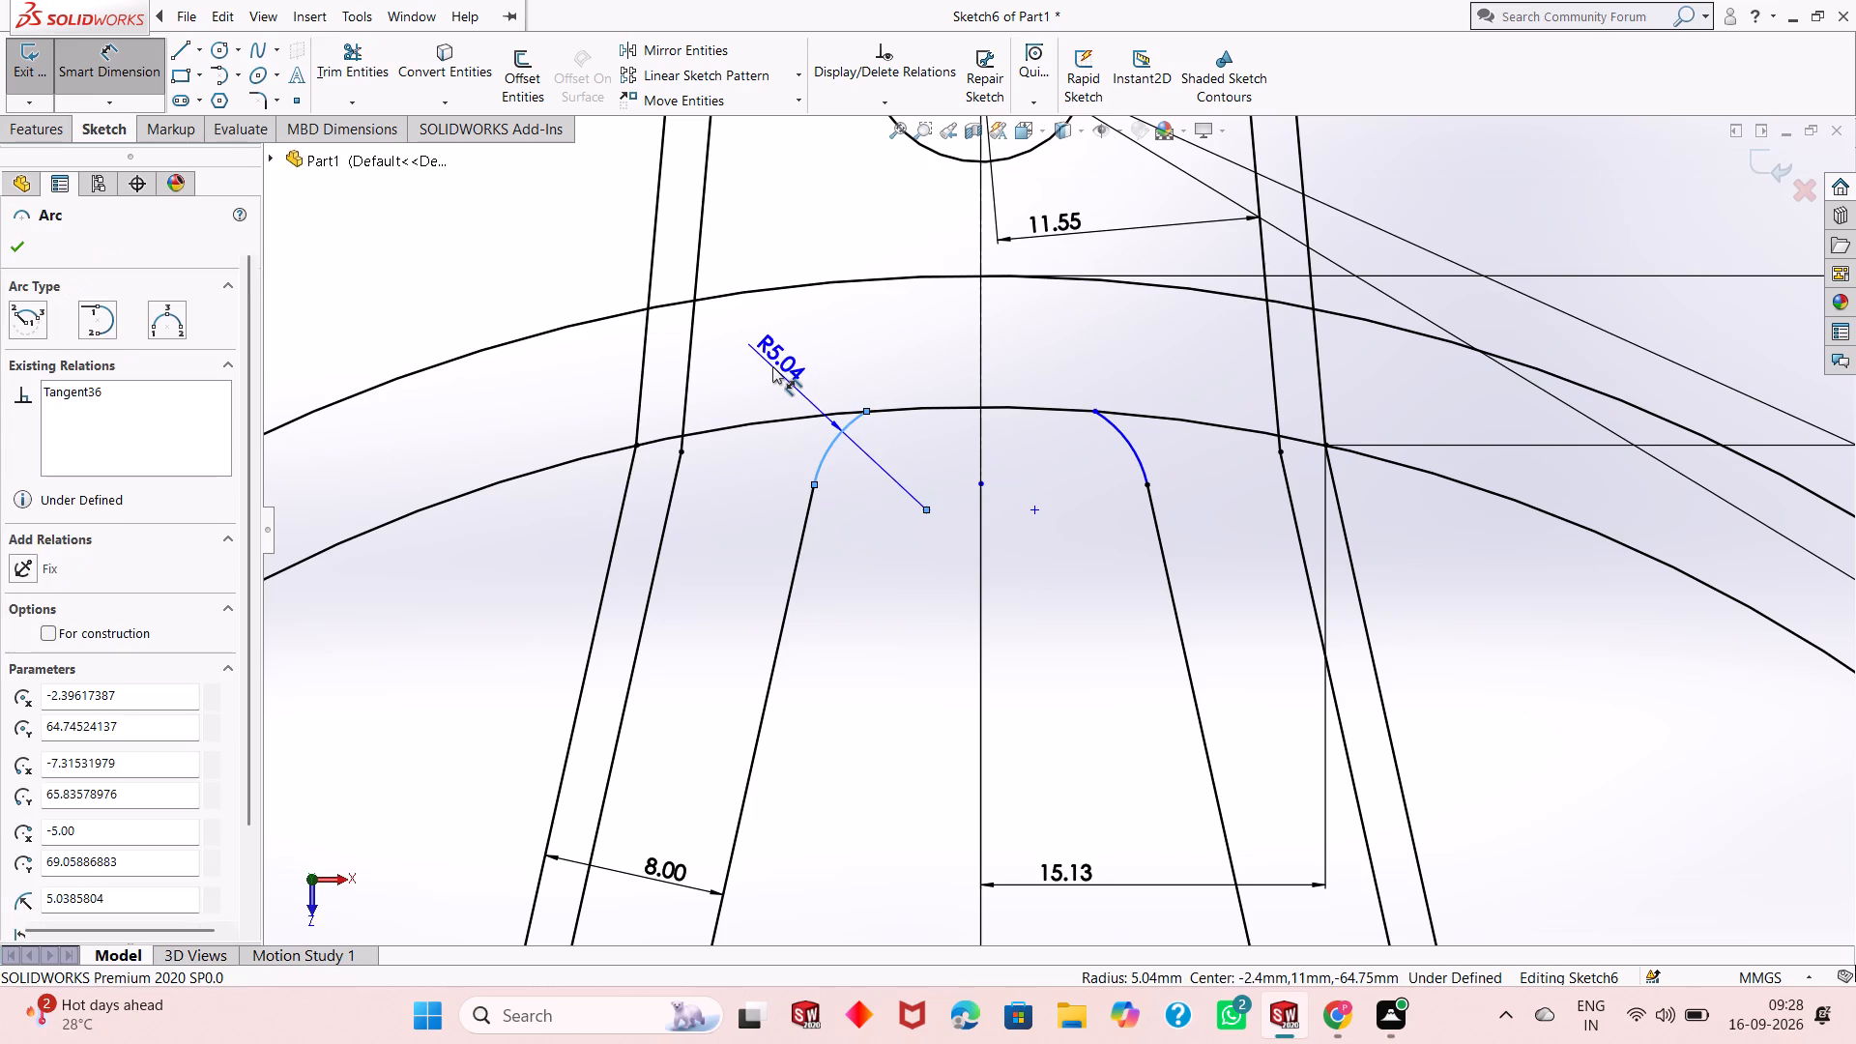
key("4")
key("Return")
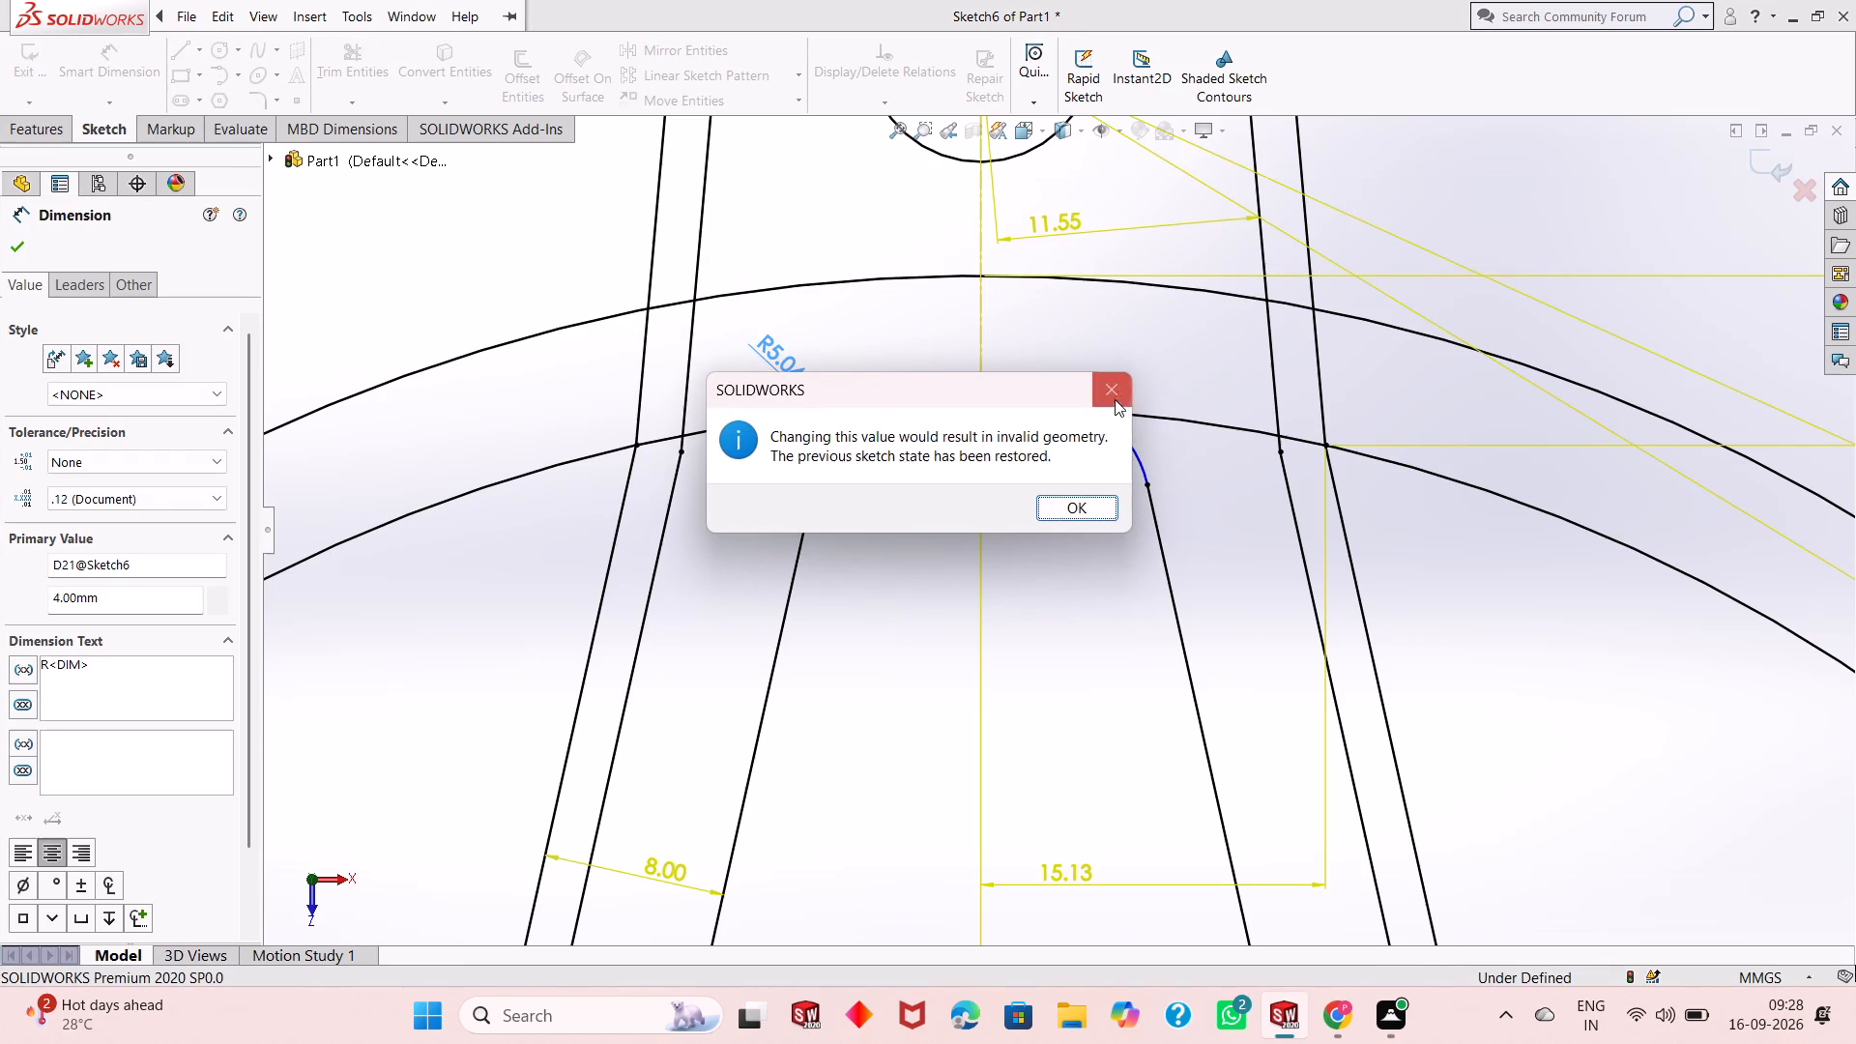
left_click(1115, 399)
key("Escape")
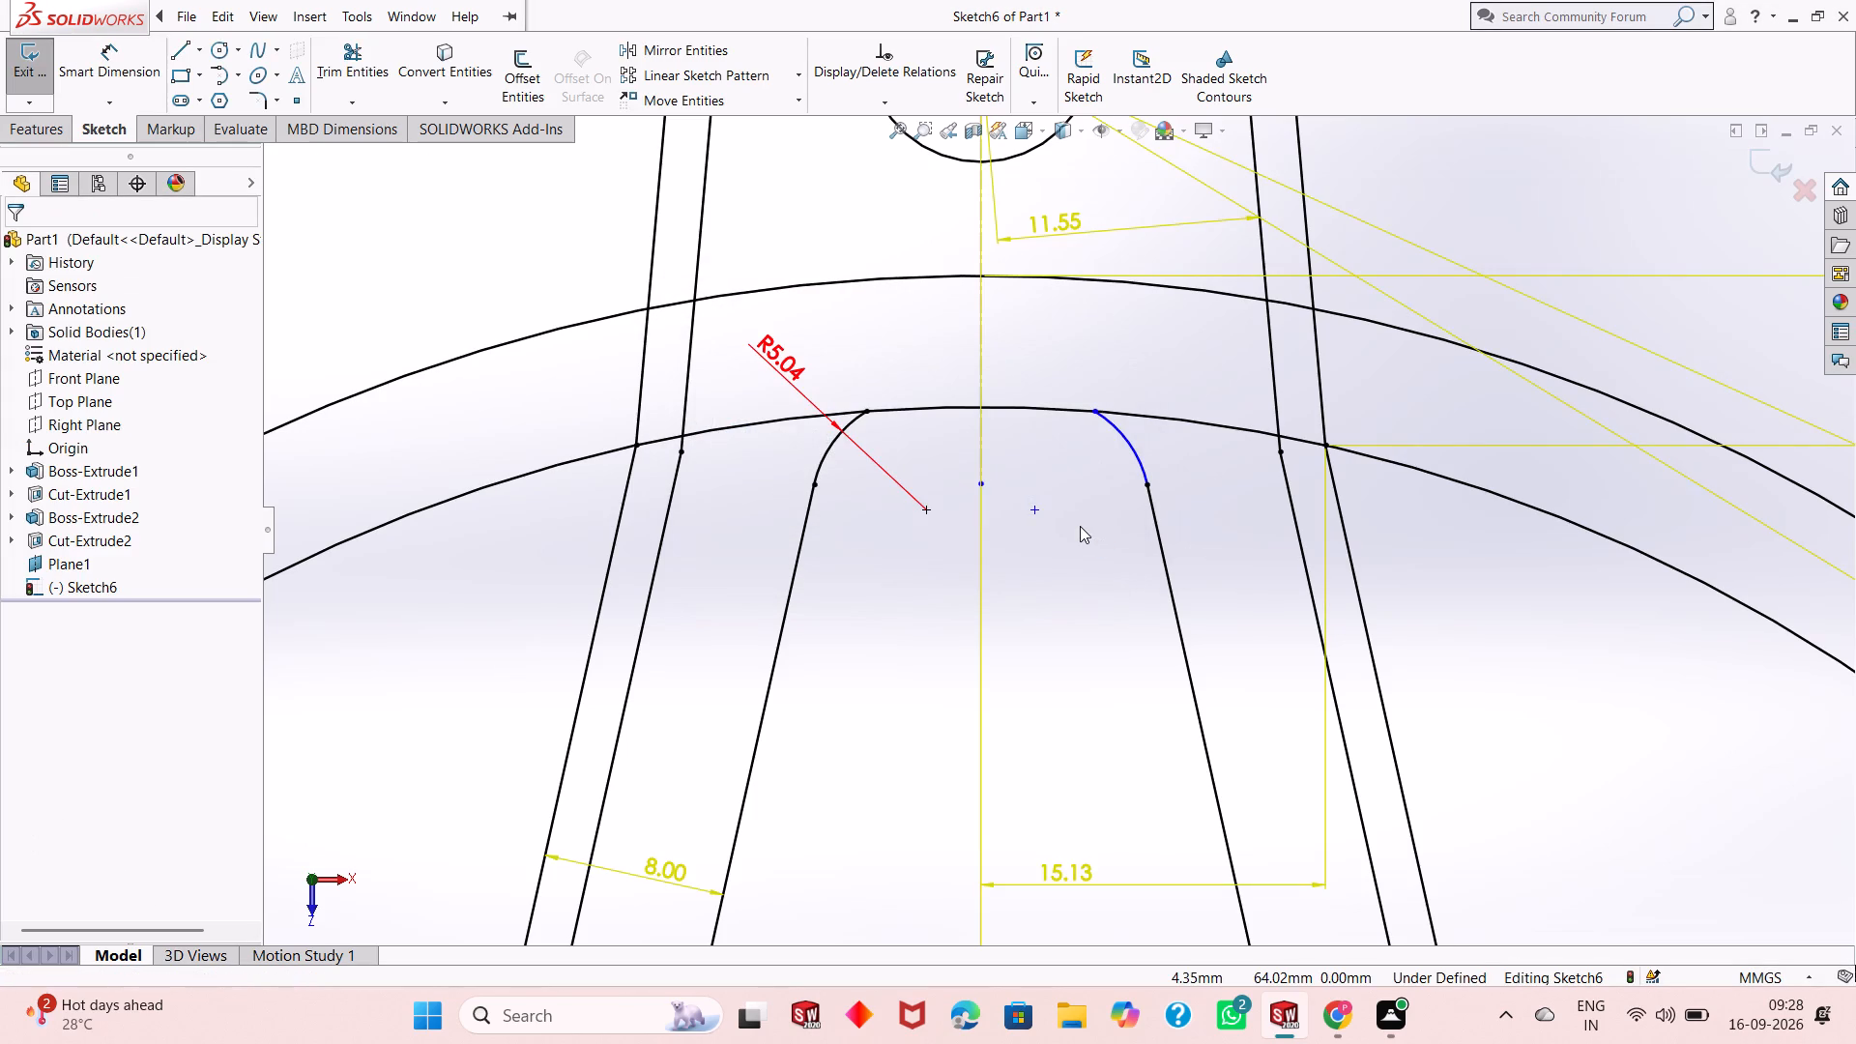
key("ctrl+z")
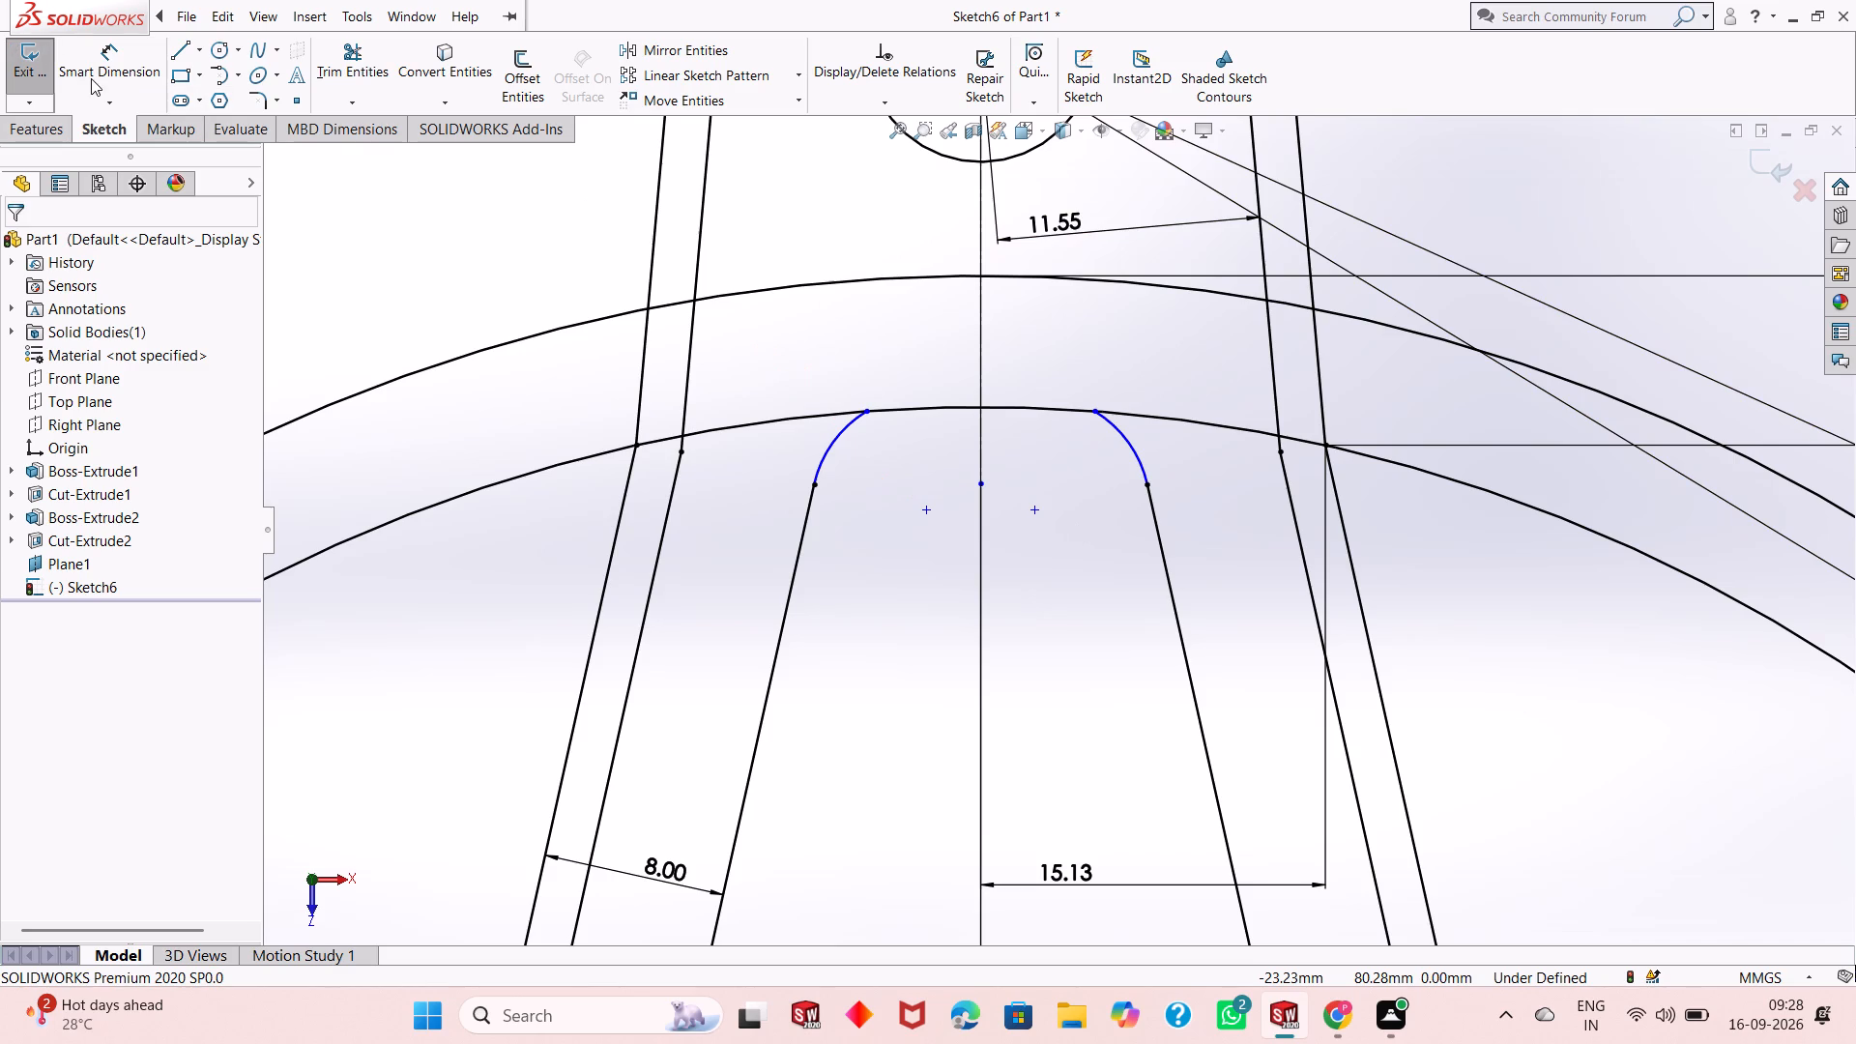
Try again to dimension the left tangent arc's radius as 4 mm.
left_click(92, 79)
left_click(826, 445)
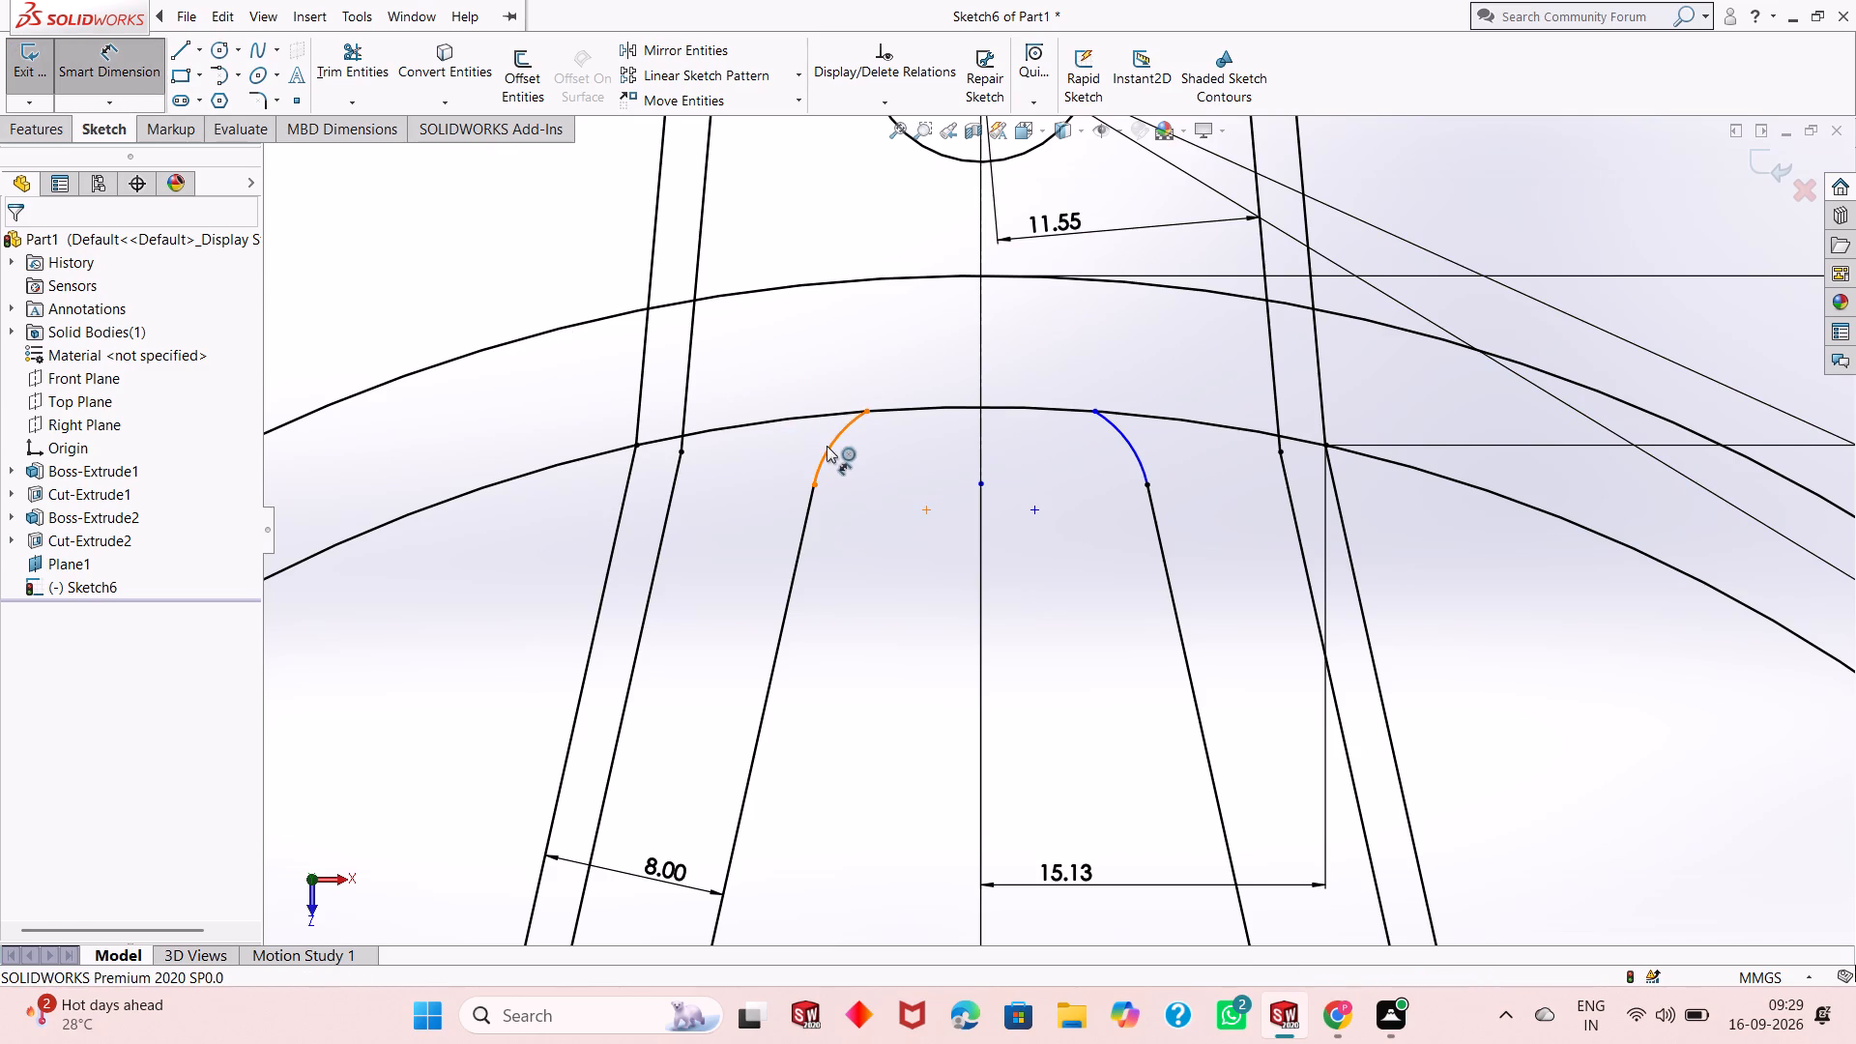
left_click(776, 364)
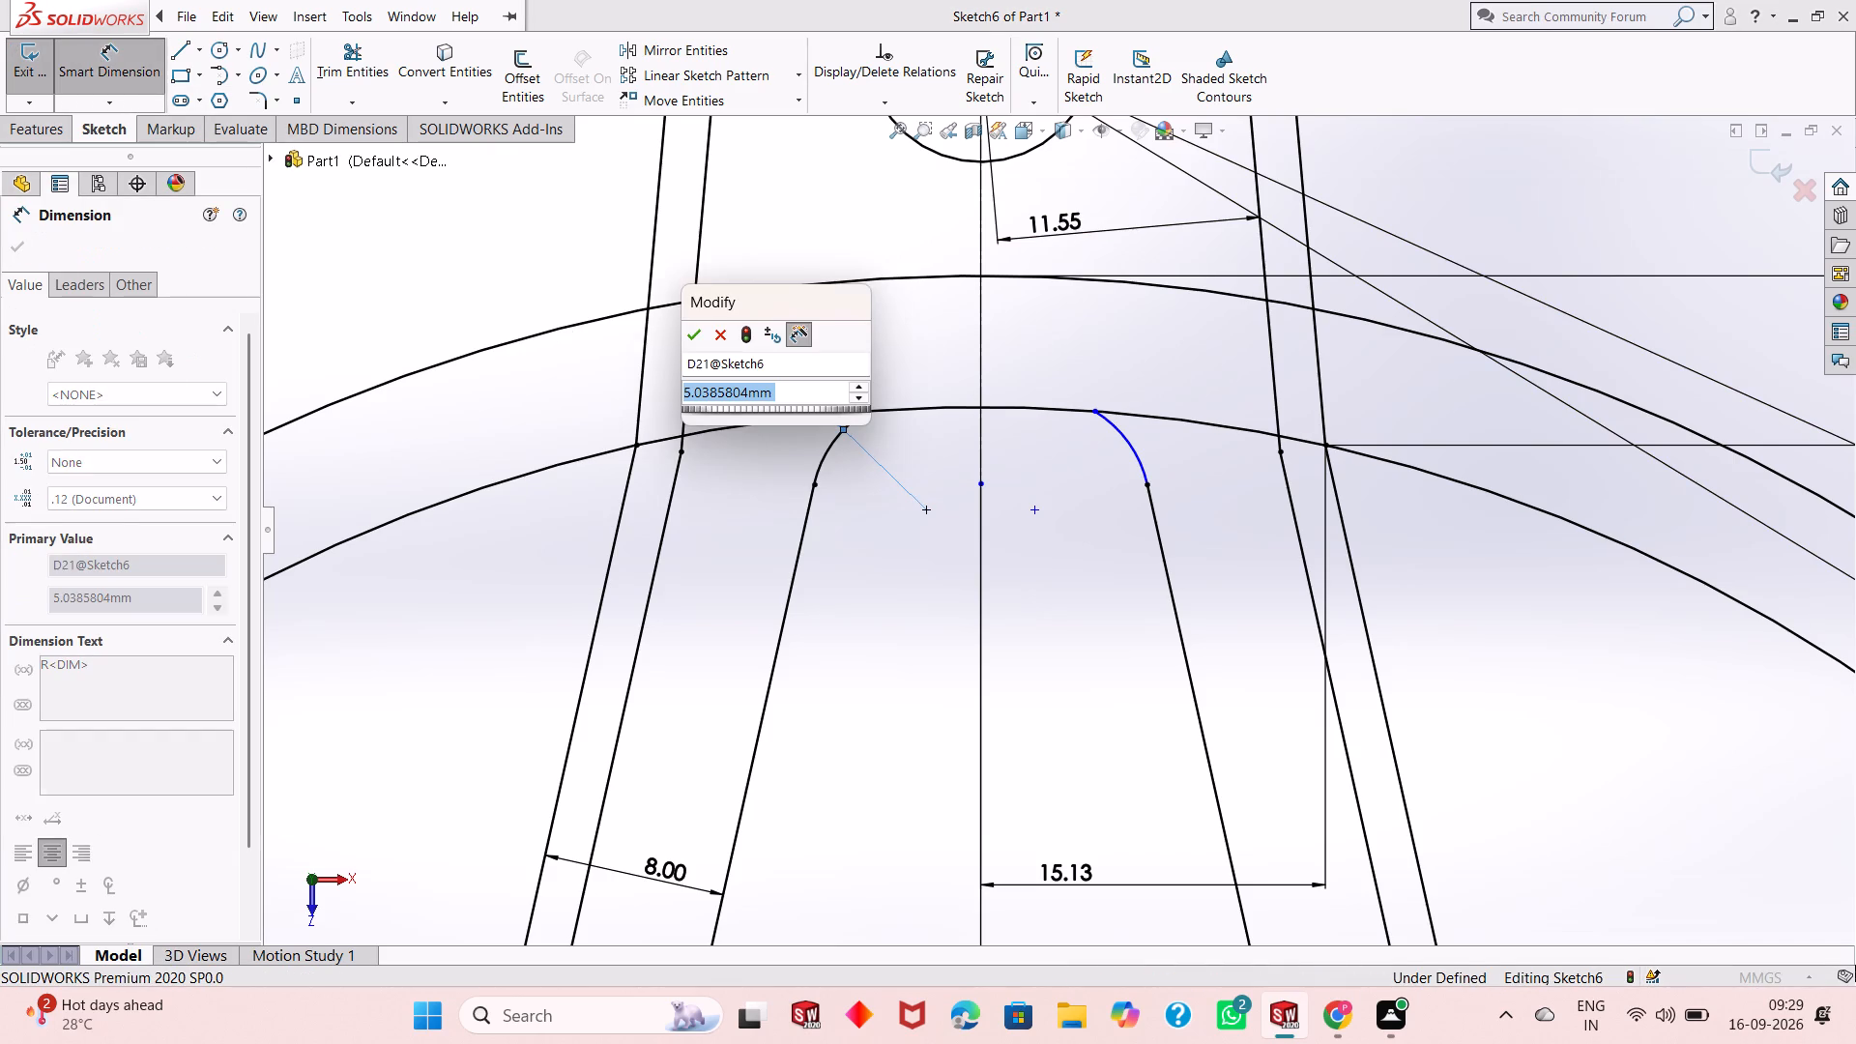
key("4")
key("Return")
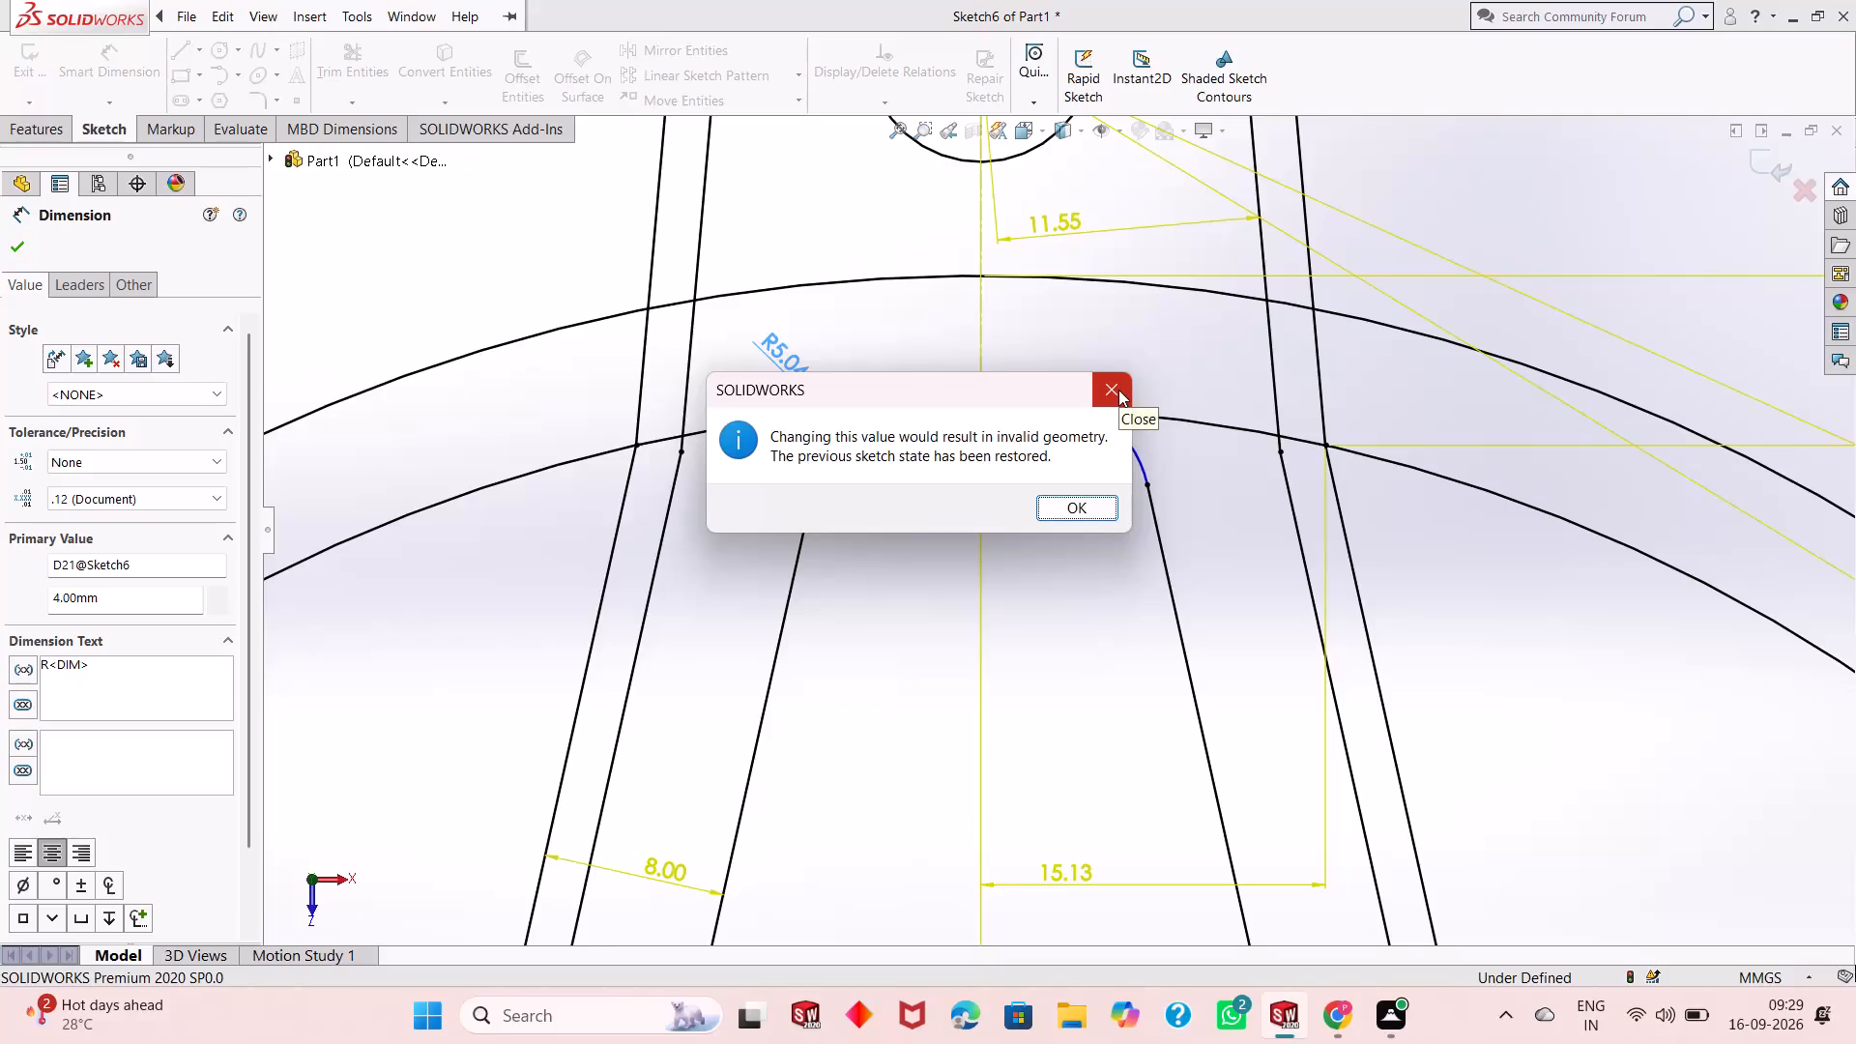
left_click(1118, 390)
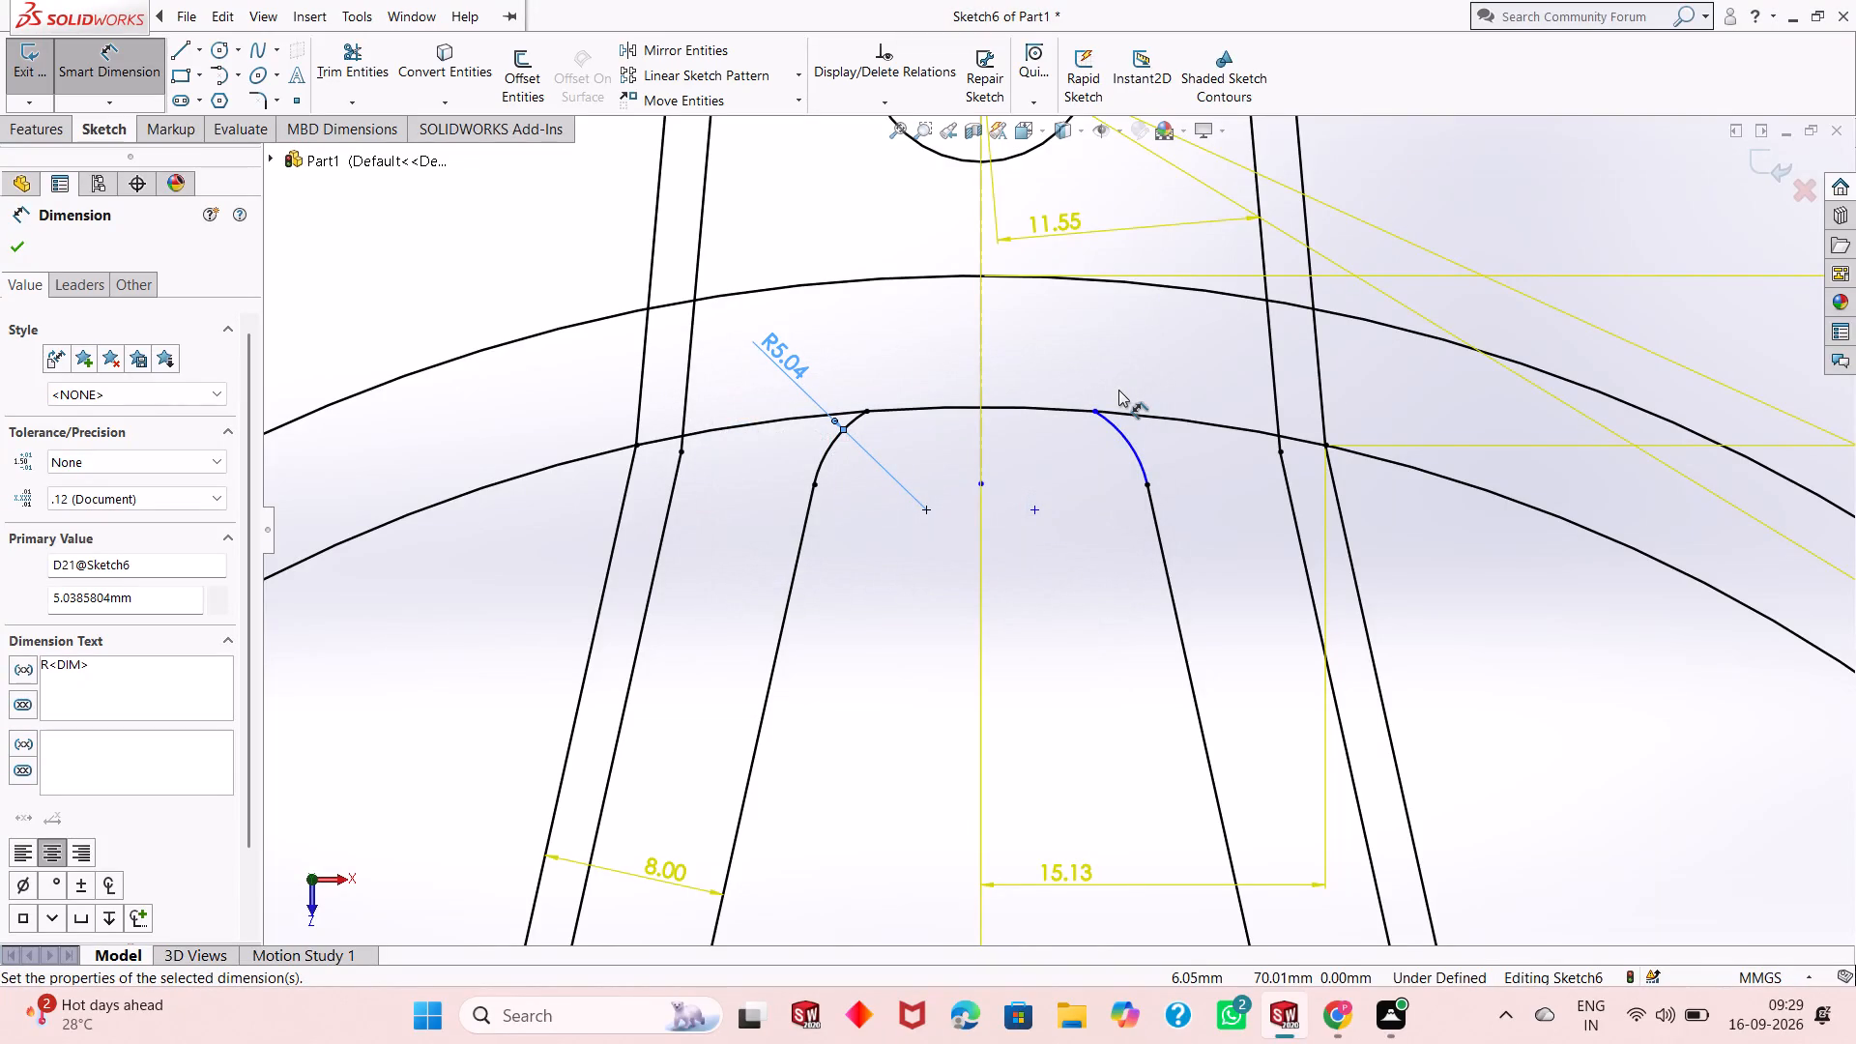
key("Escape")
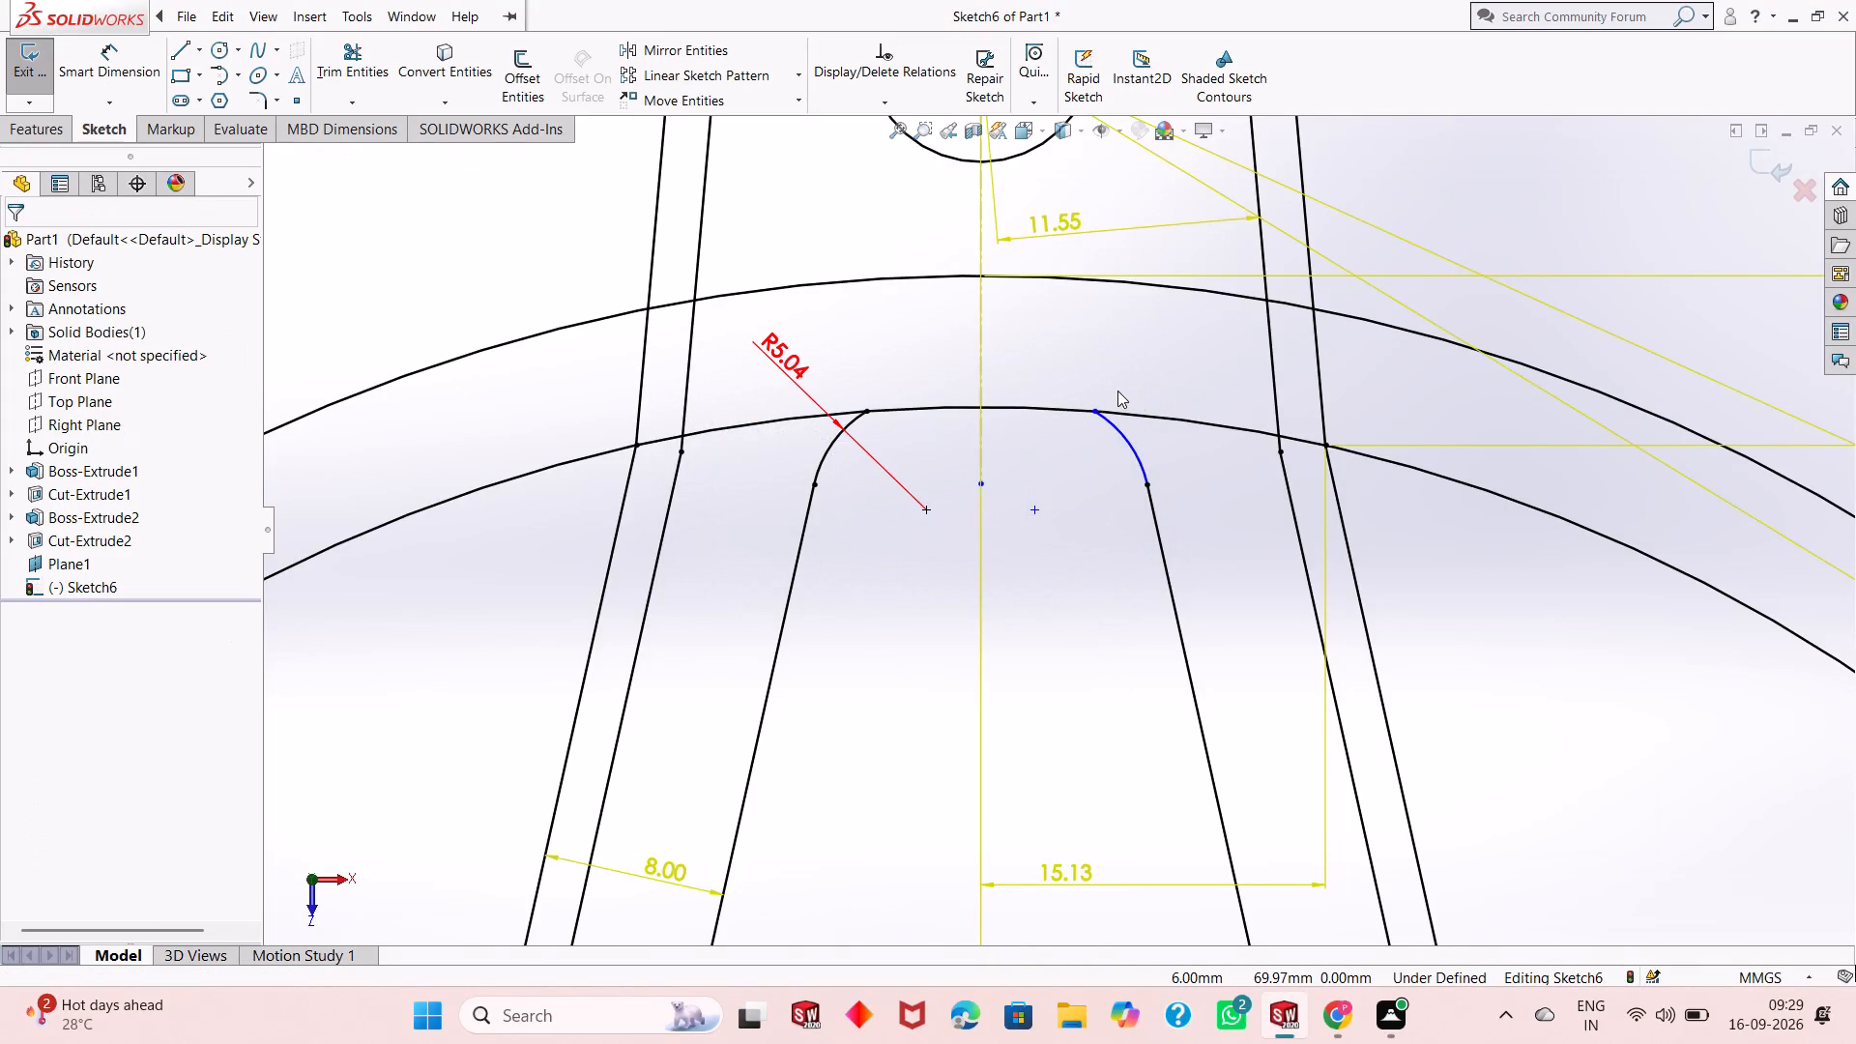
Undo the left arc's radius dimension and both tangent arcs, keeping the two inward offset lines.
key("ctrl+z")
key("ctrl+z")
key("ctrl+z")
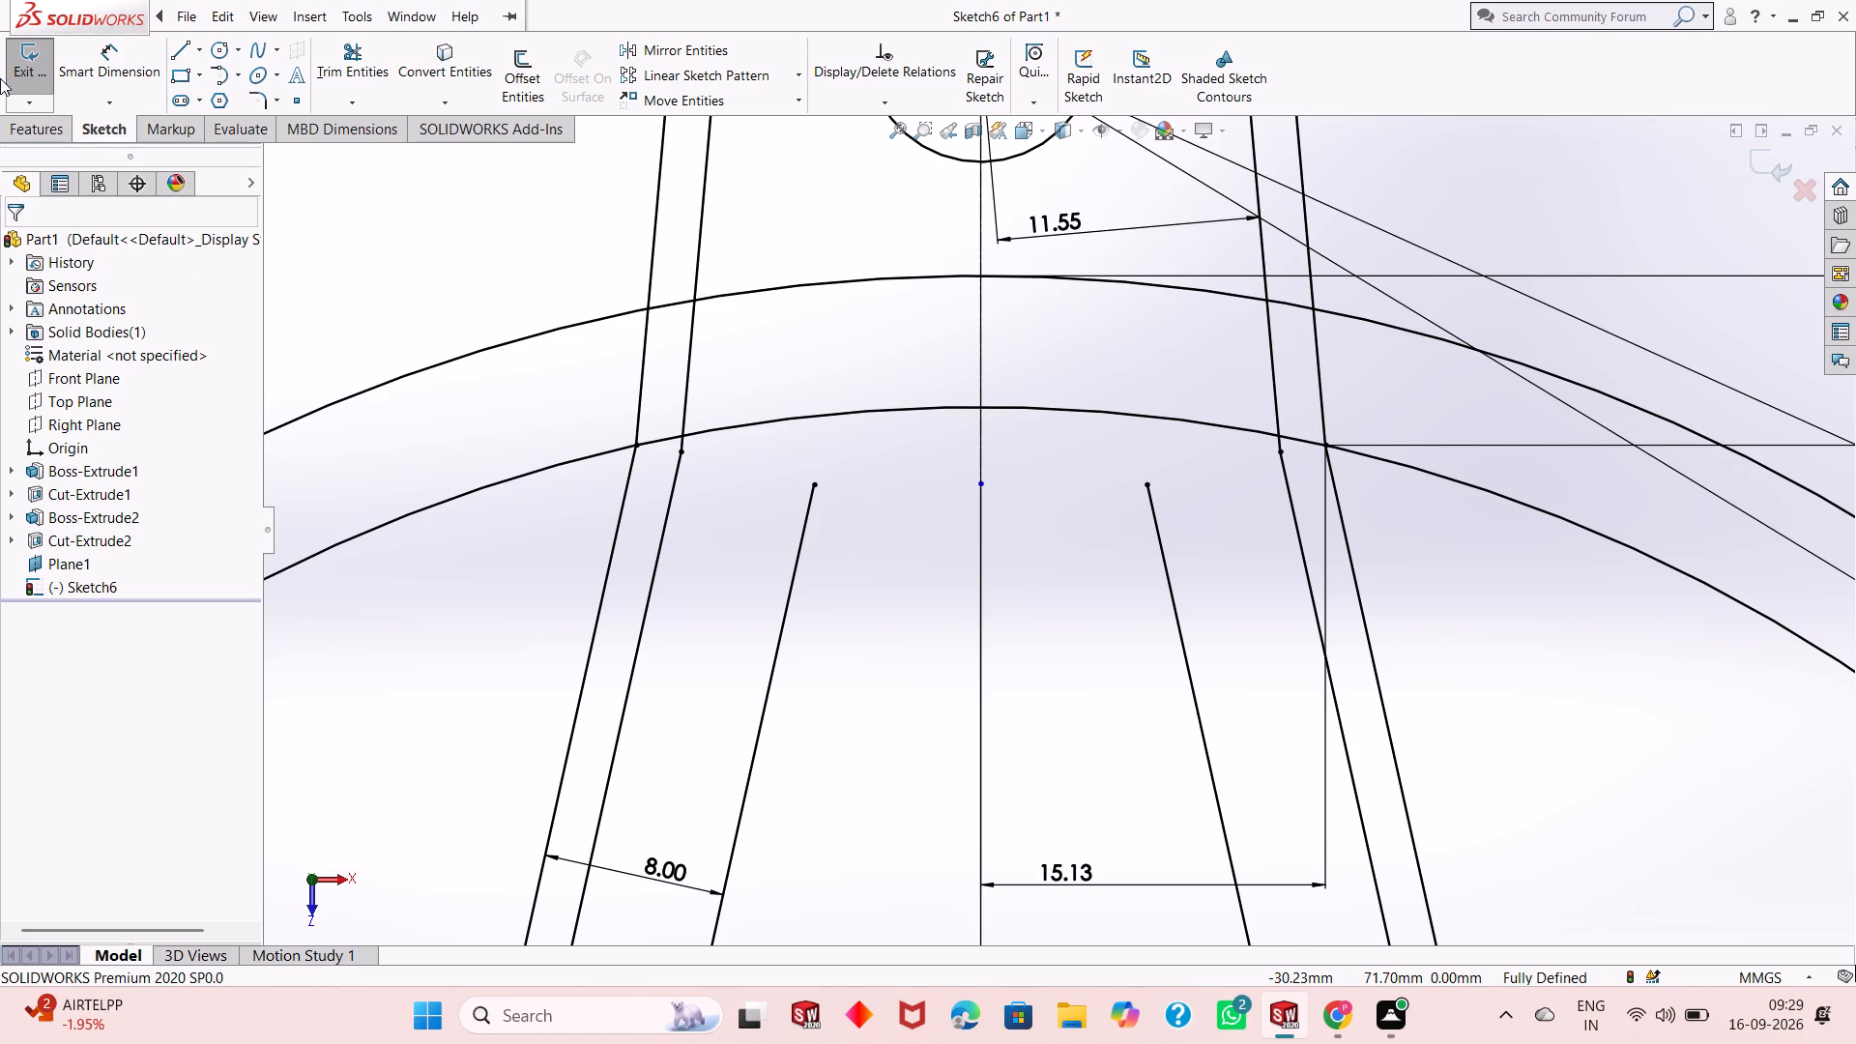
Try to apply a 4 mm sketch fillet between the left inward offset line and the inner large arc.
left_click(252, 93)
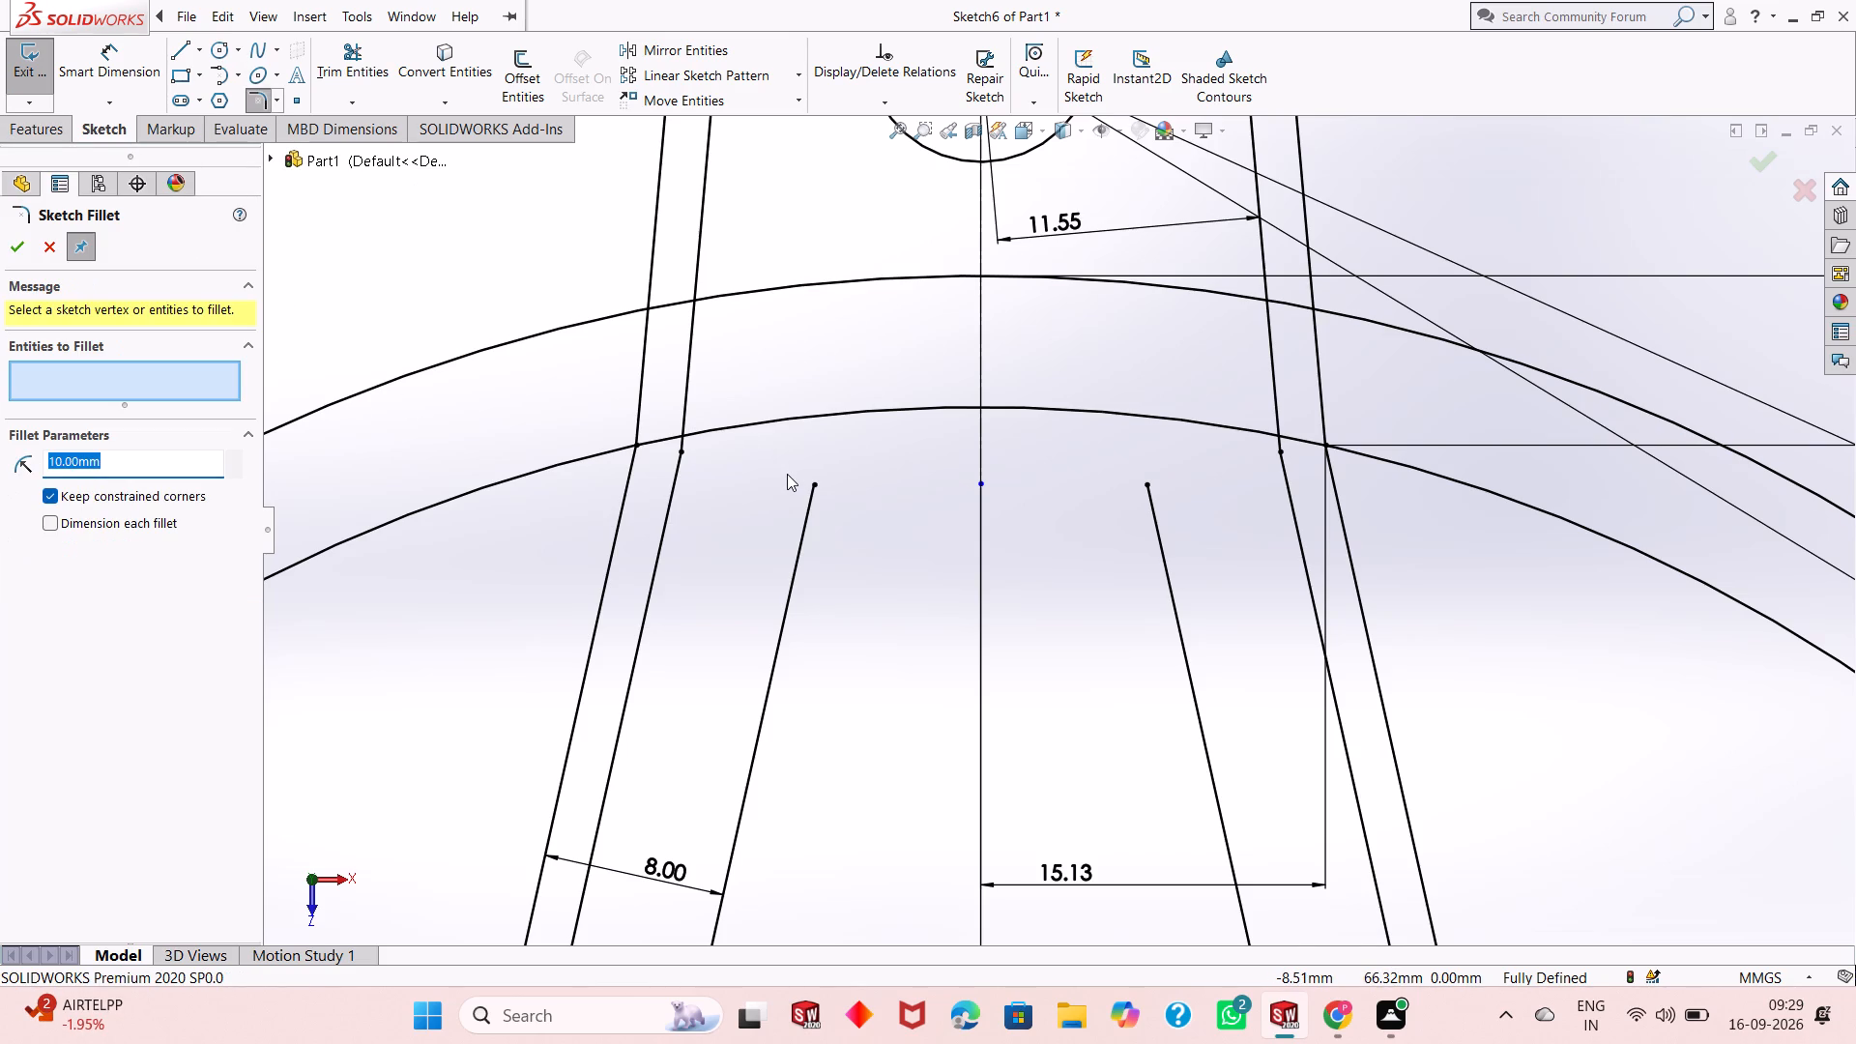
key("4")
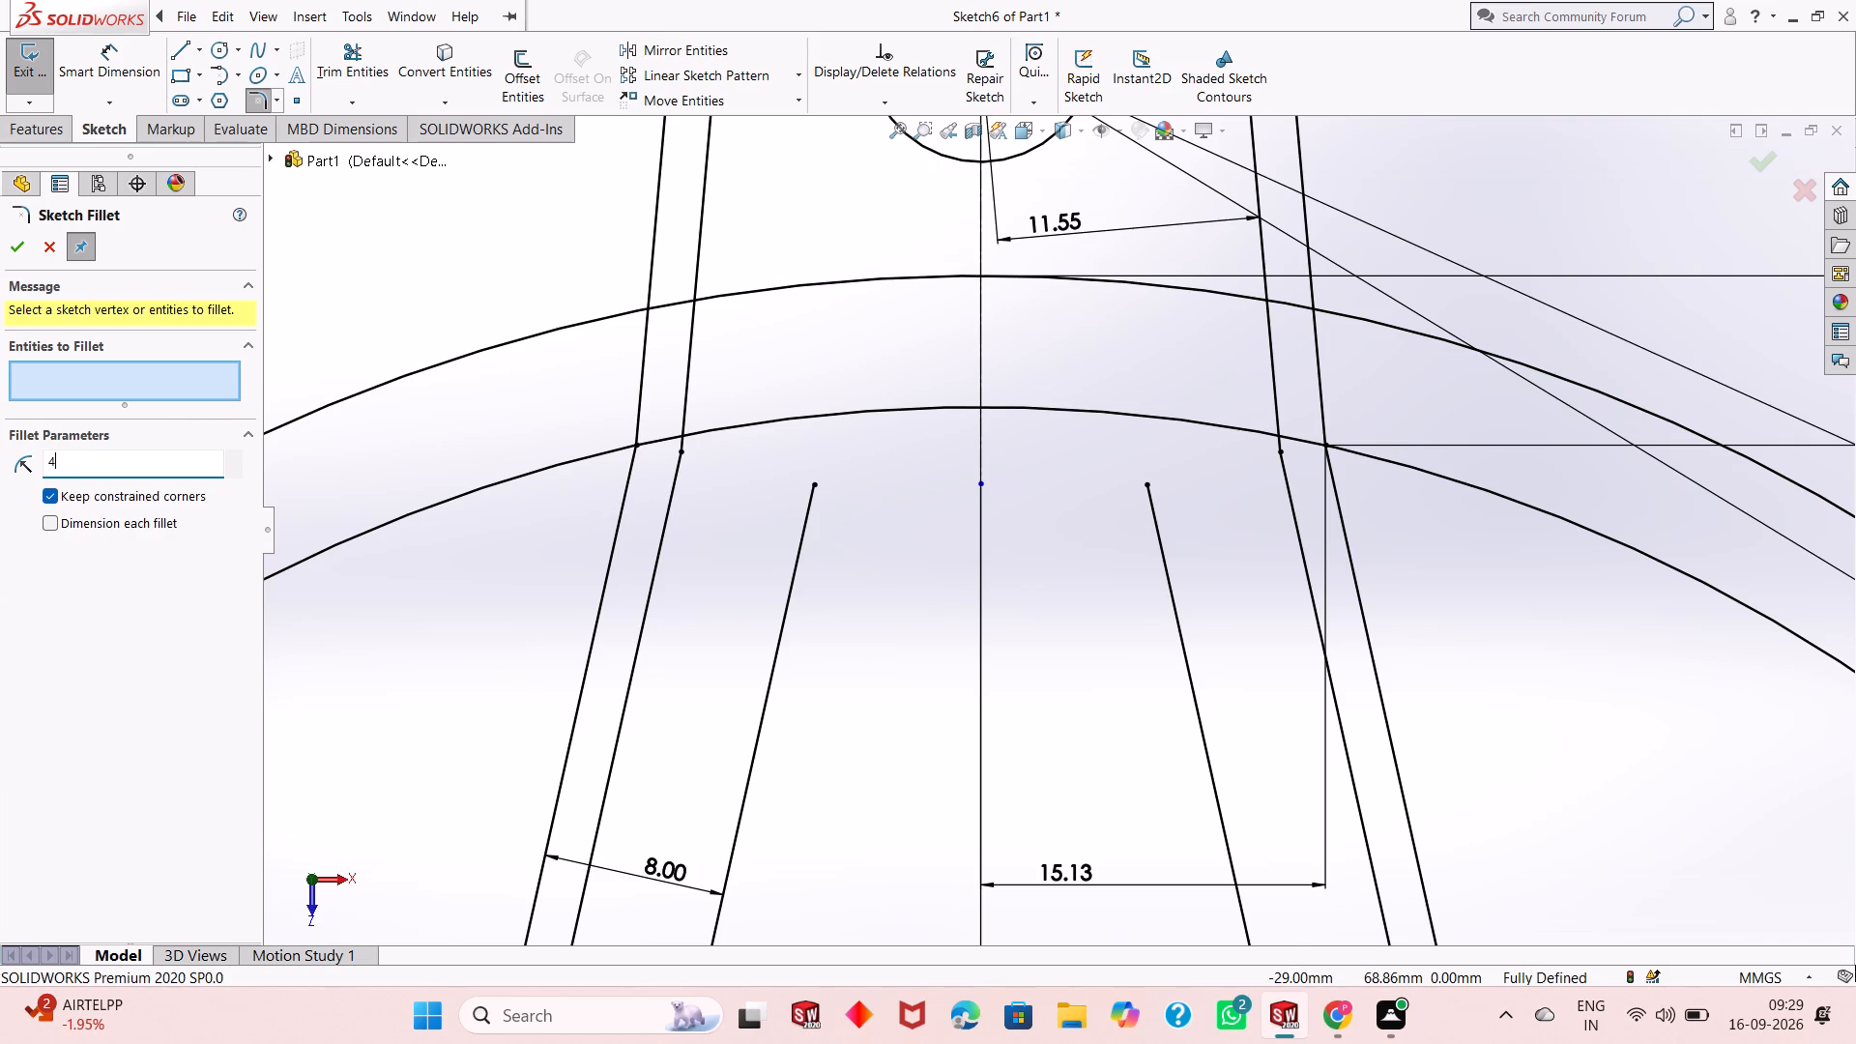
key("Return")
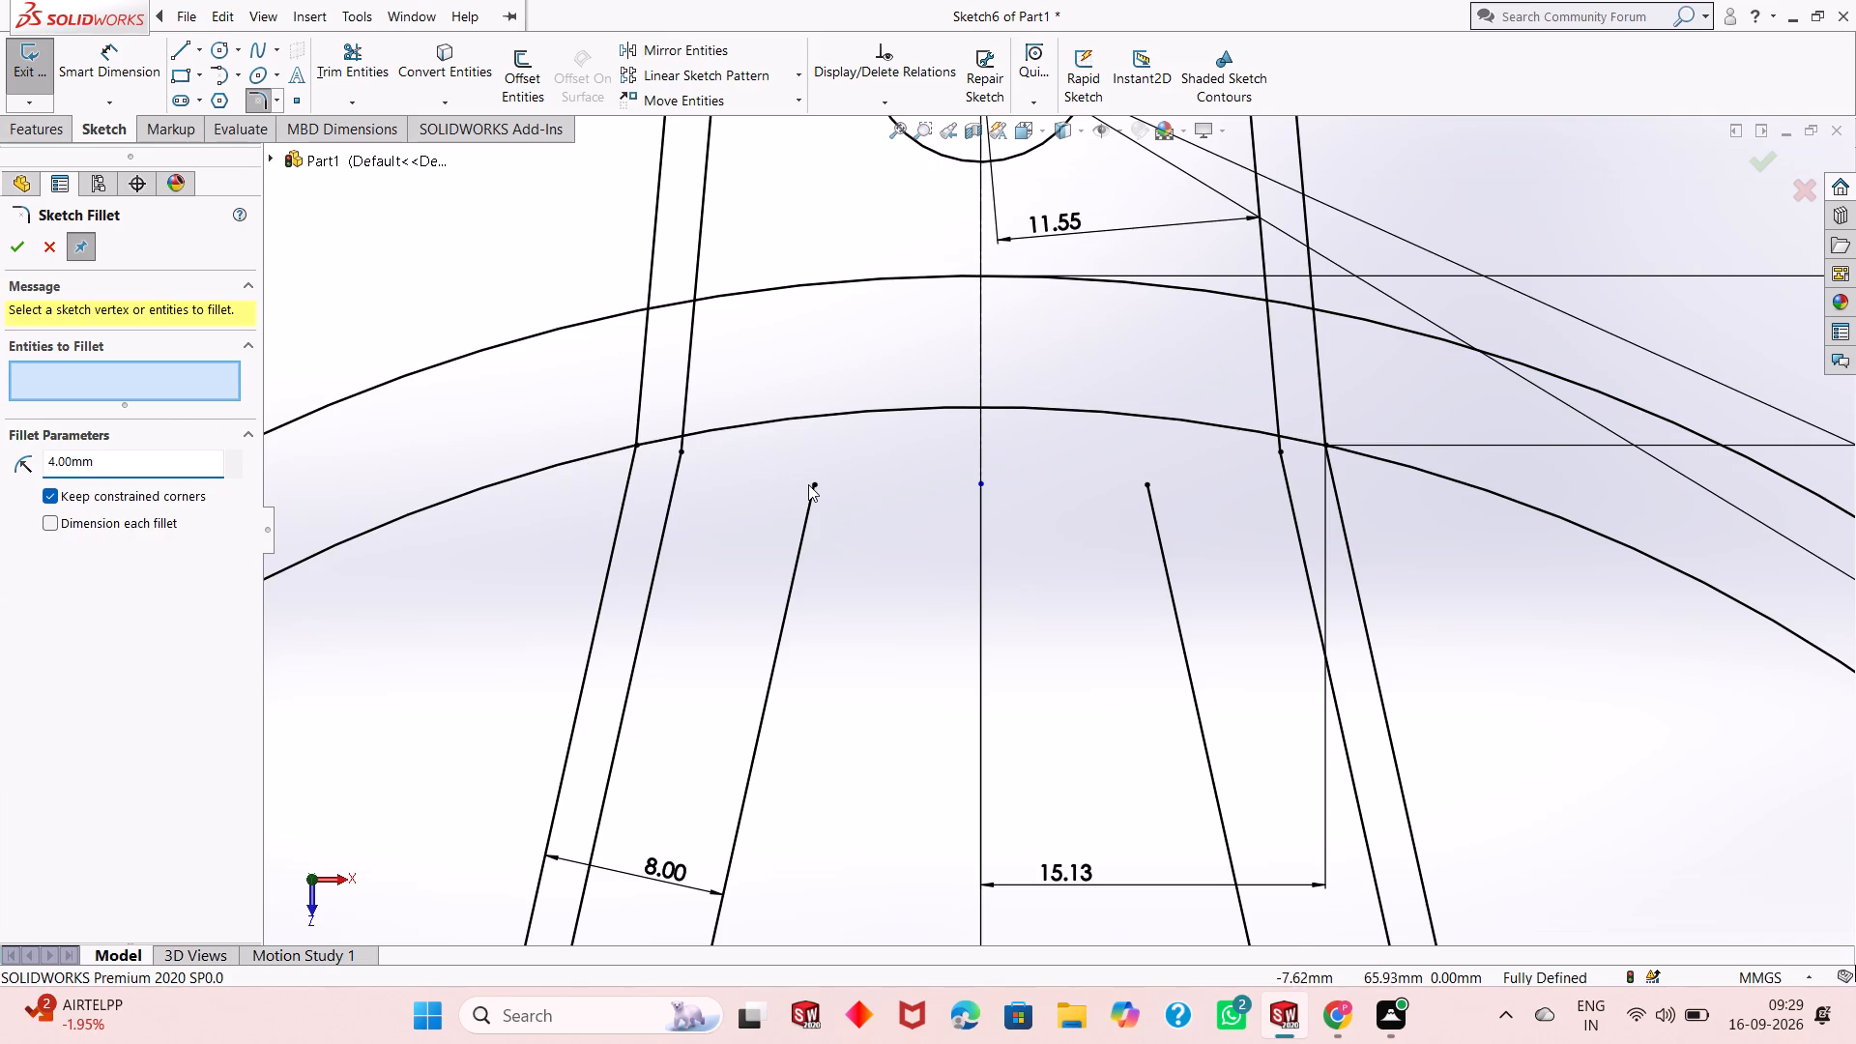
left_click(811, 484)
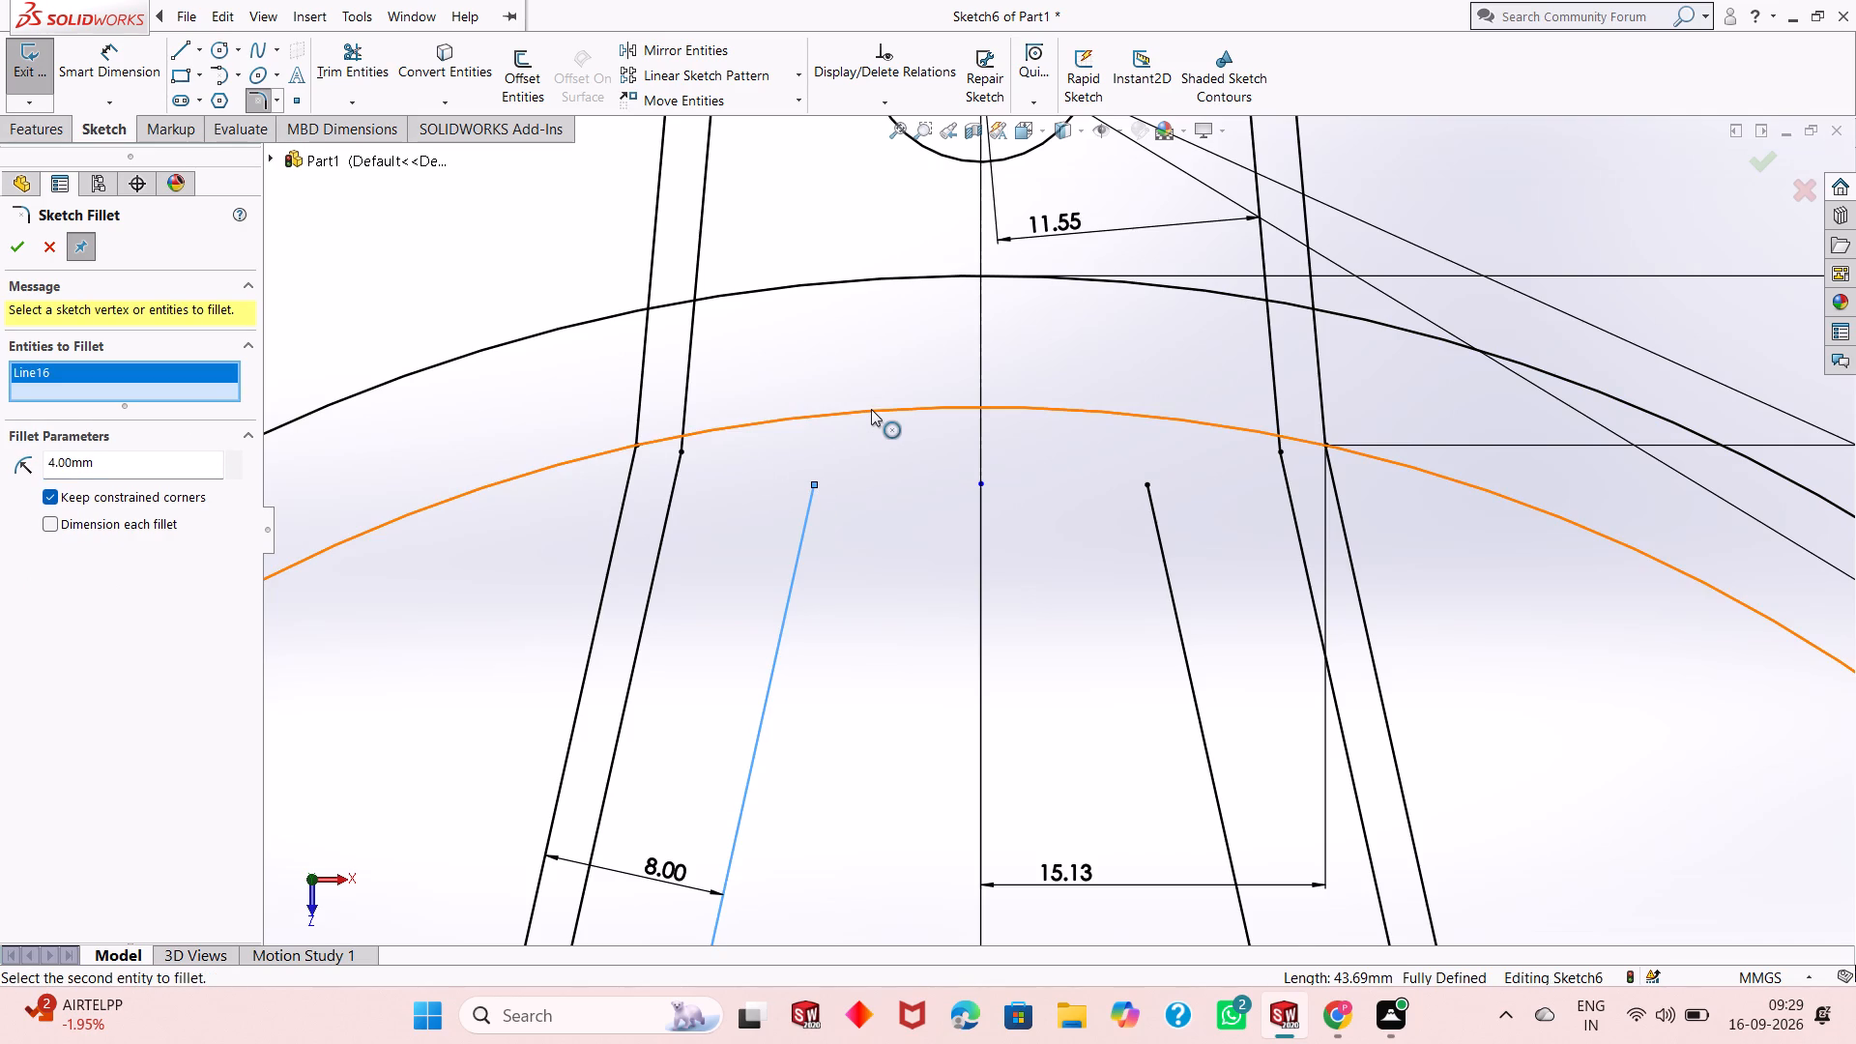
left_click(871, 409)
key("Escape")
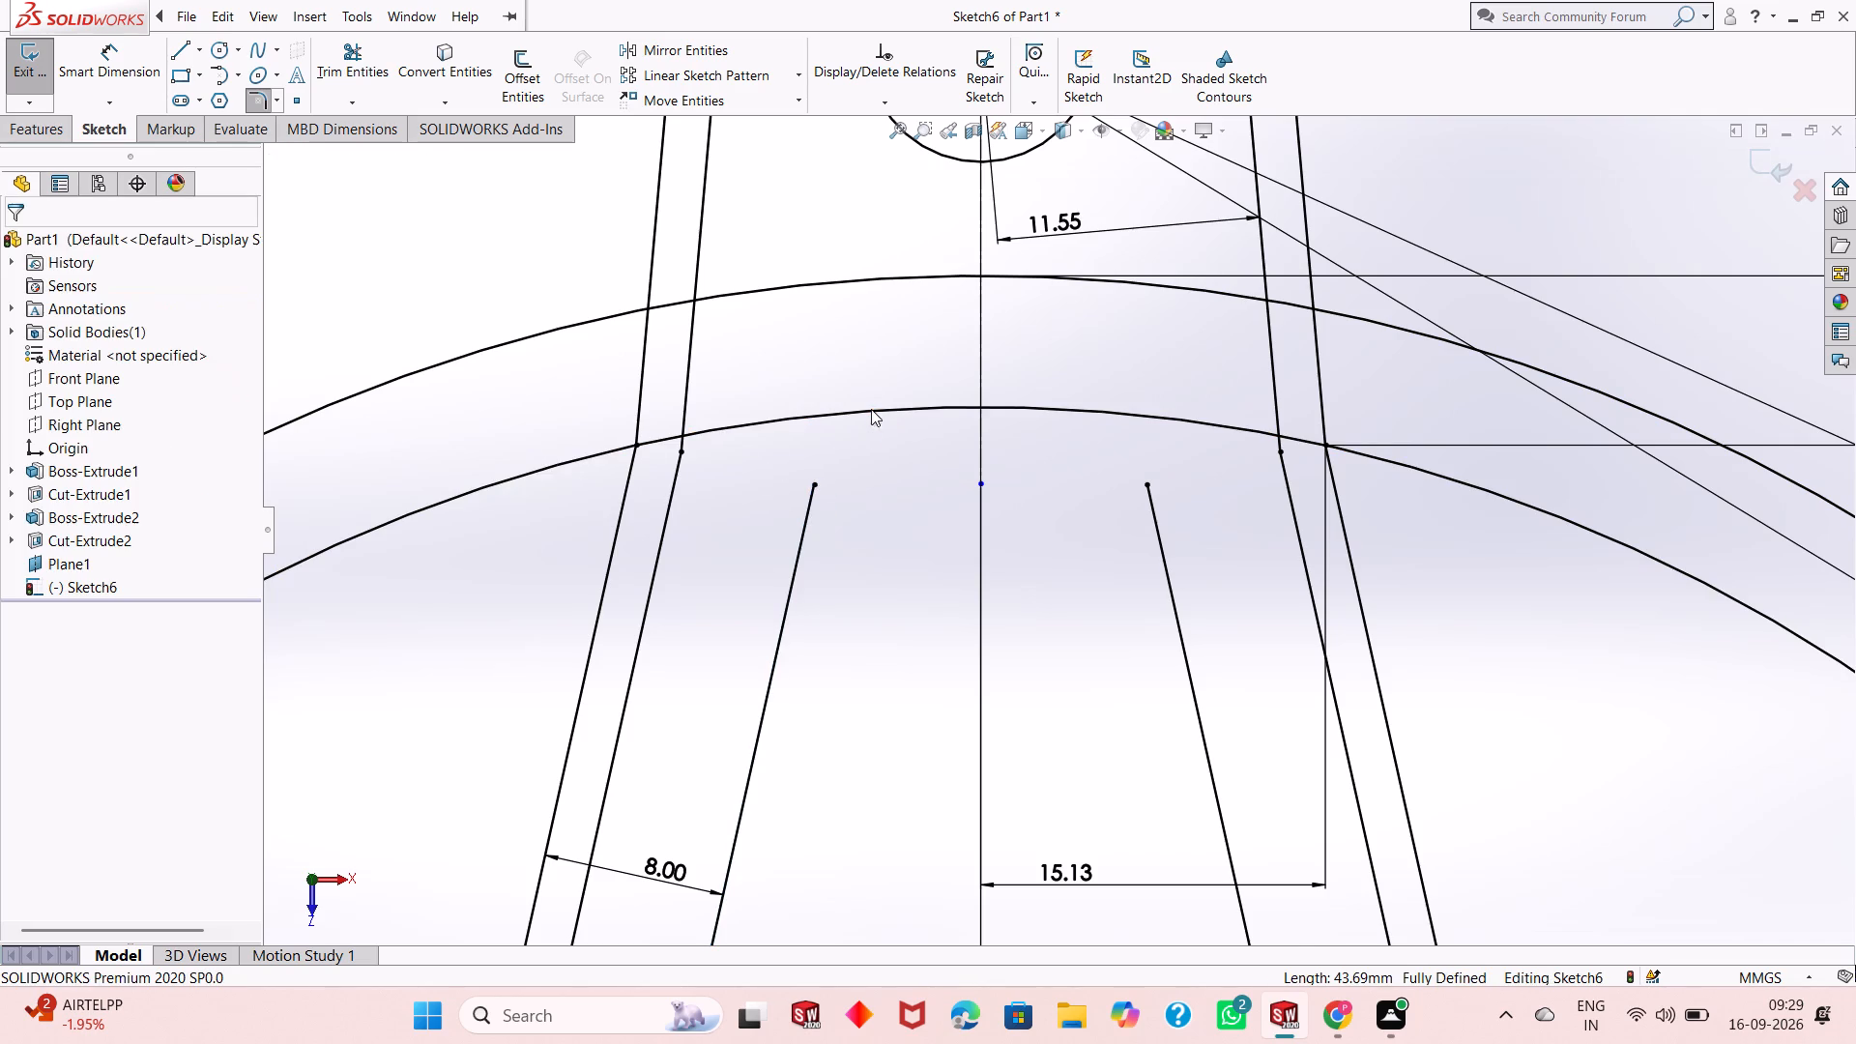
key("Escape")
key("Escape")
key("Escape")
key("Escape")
Draw a 3-point arc of 4 mm radius from the left inward offset line's upper end to the inner large arc.
left_click(237, 74)
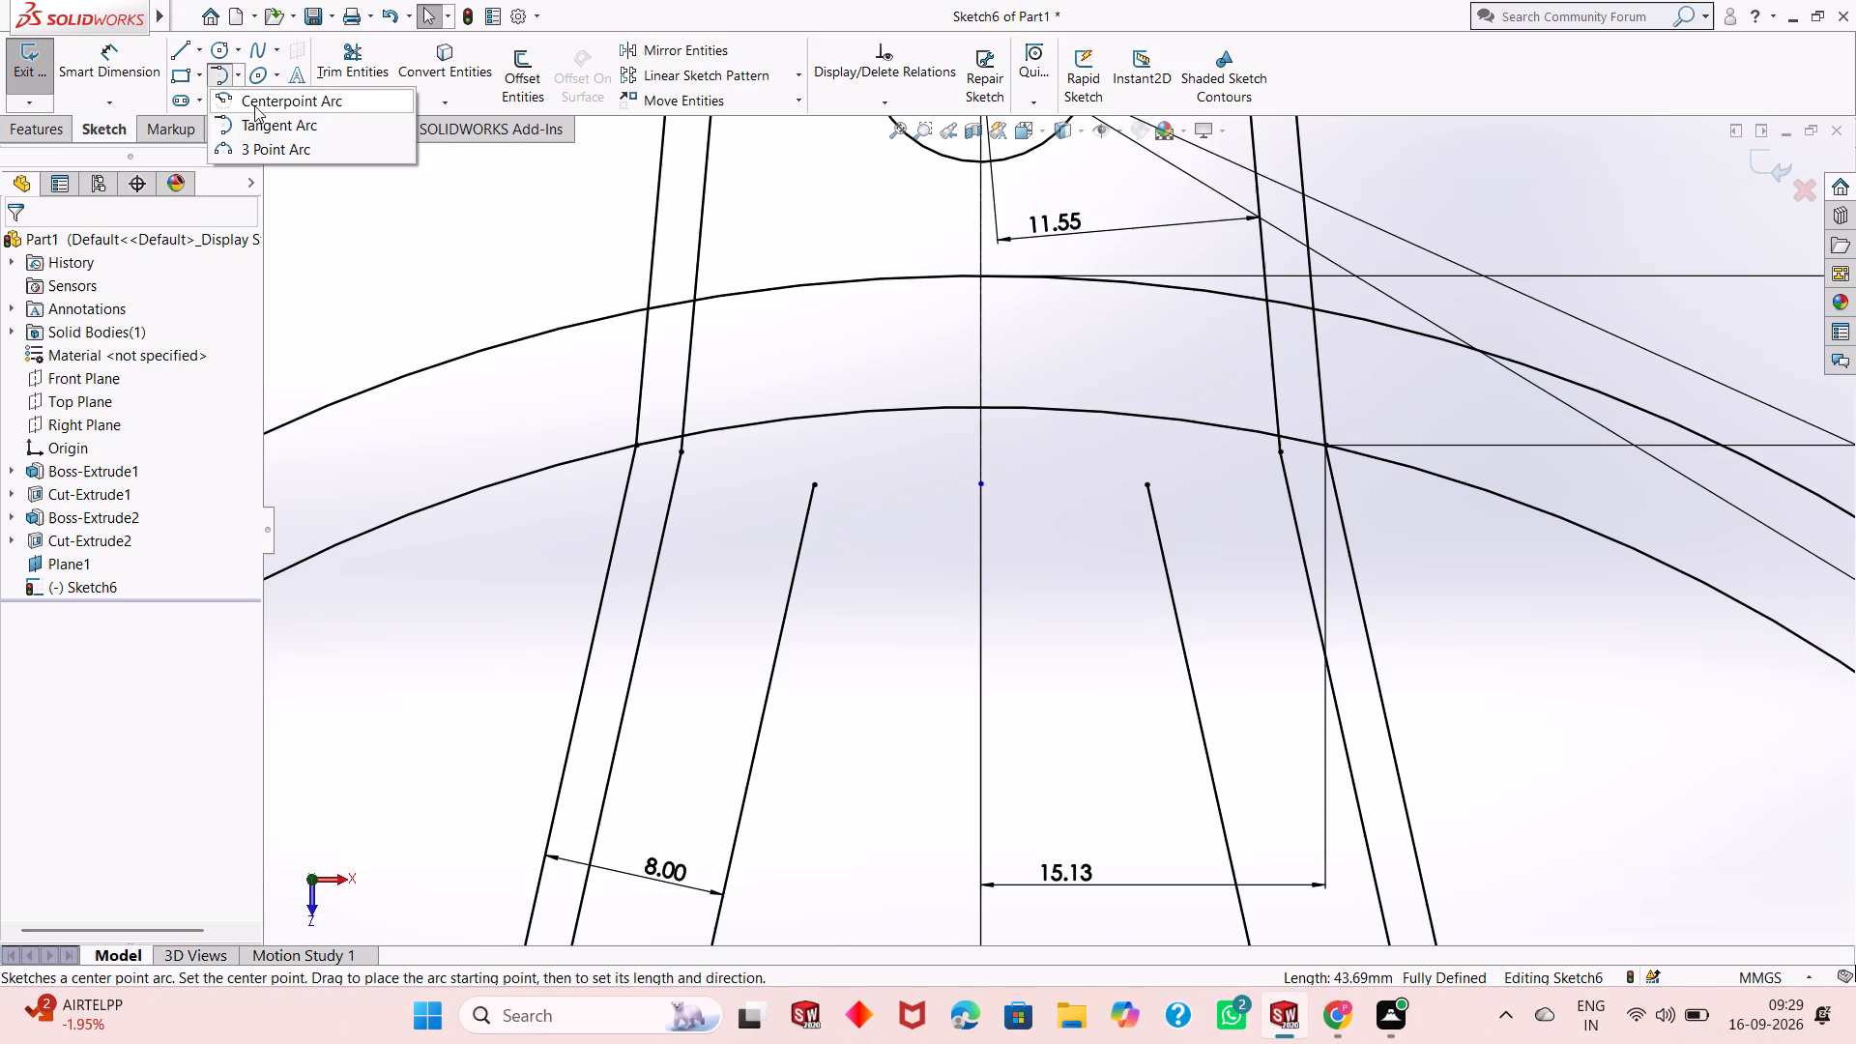
left_click(262, 142)
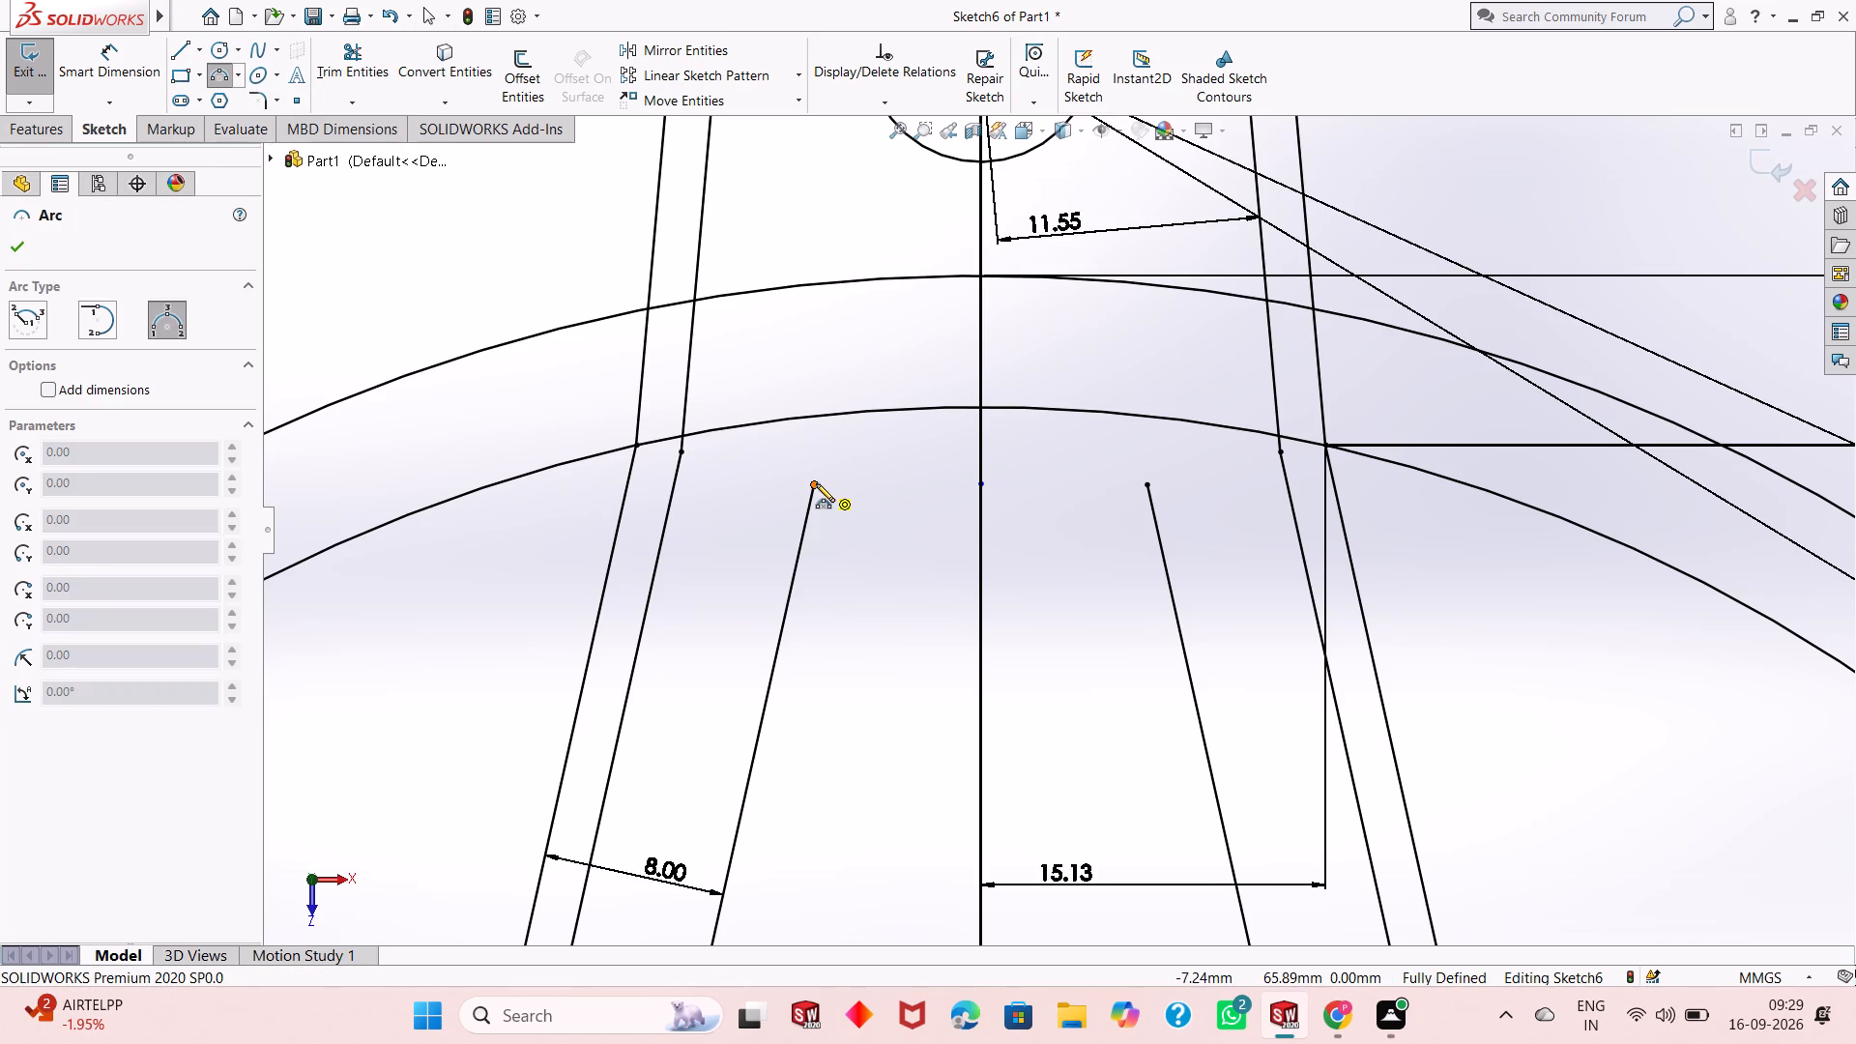
left_click(816, 483)
left_click(848, 413)
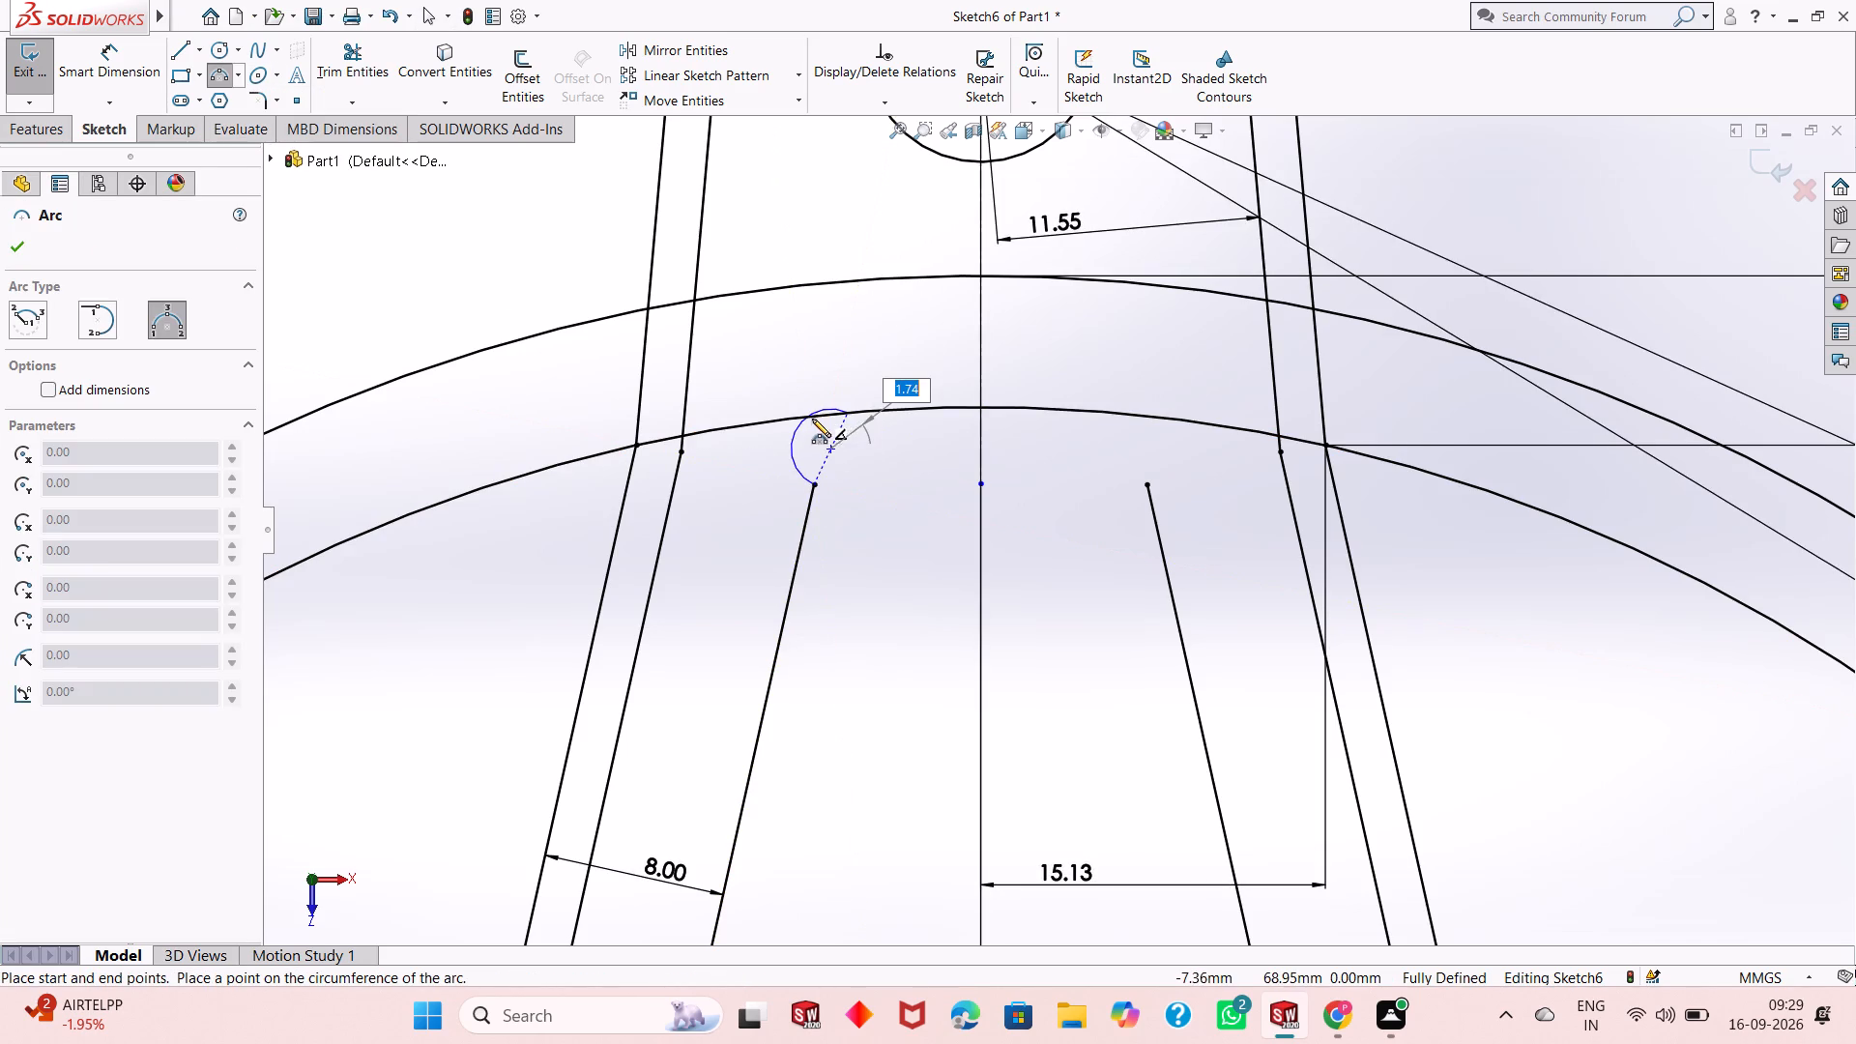
key("4")
key("Return")
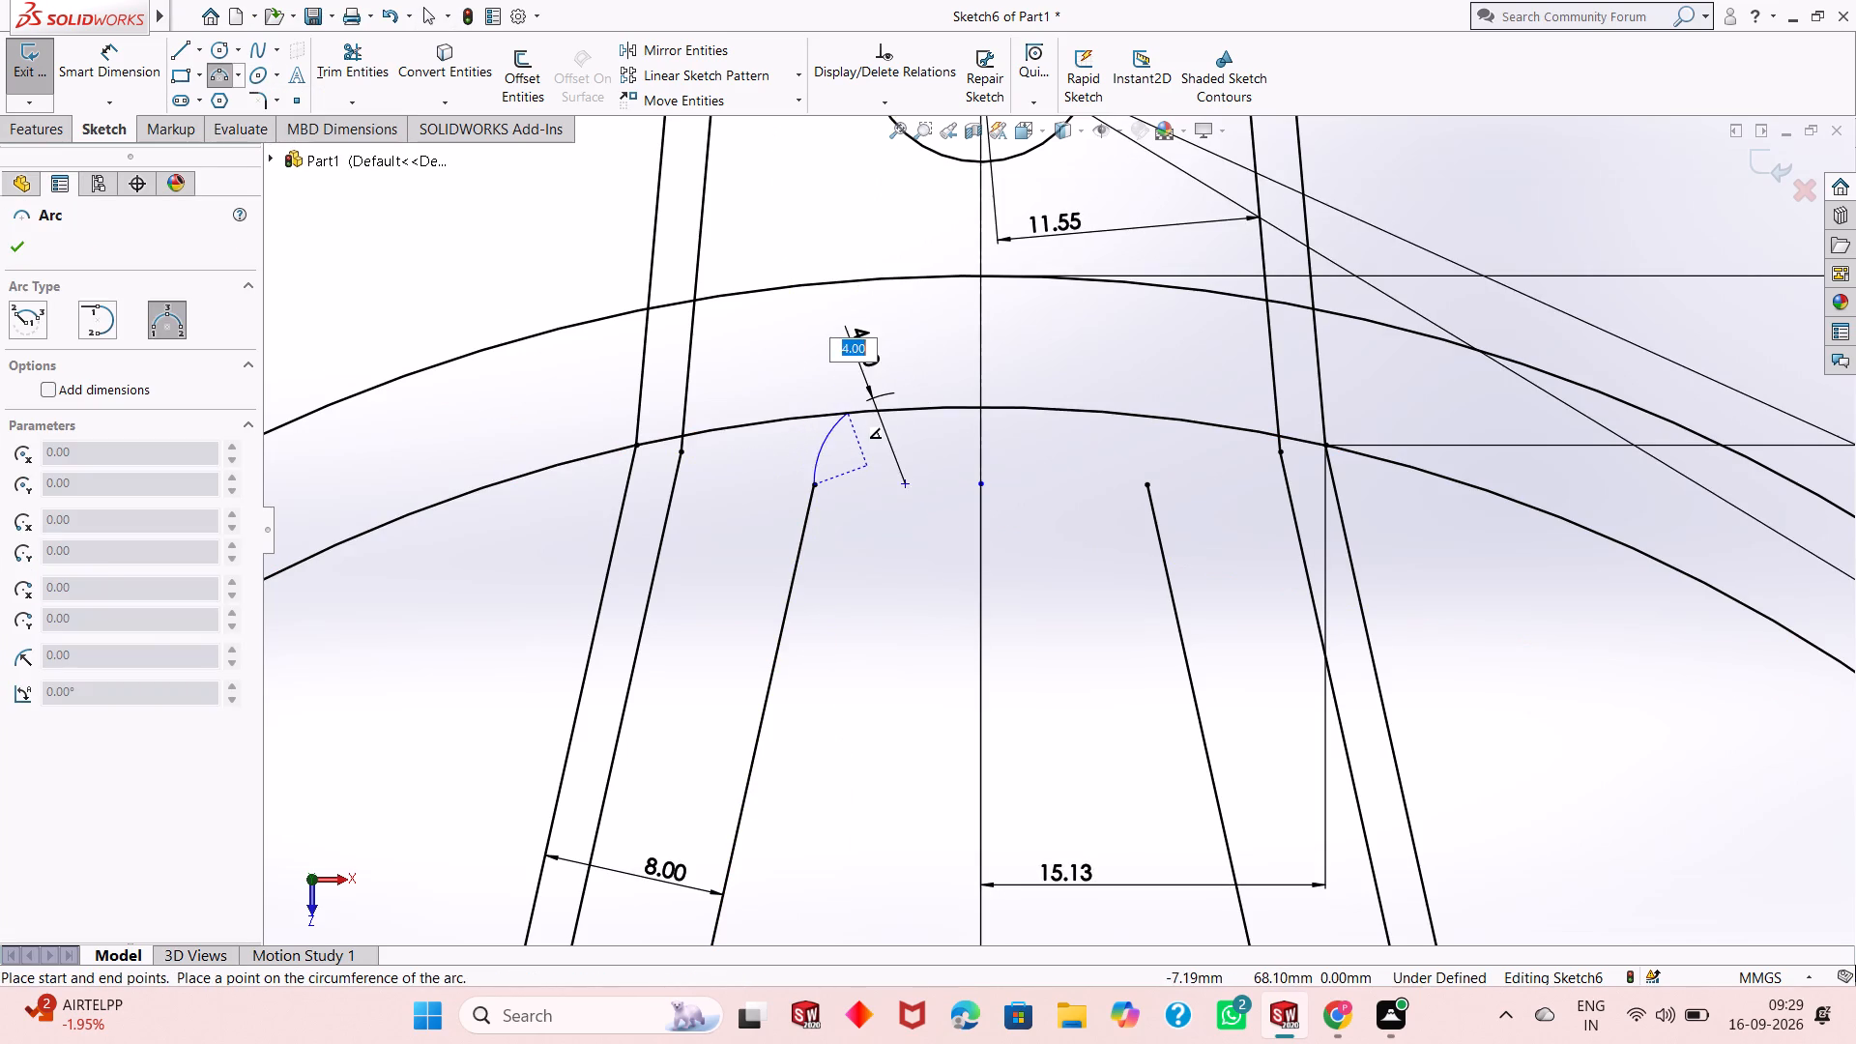
right_click(818, 434)
left_click(849, 443)
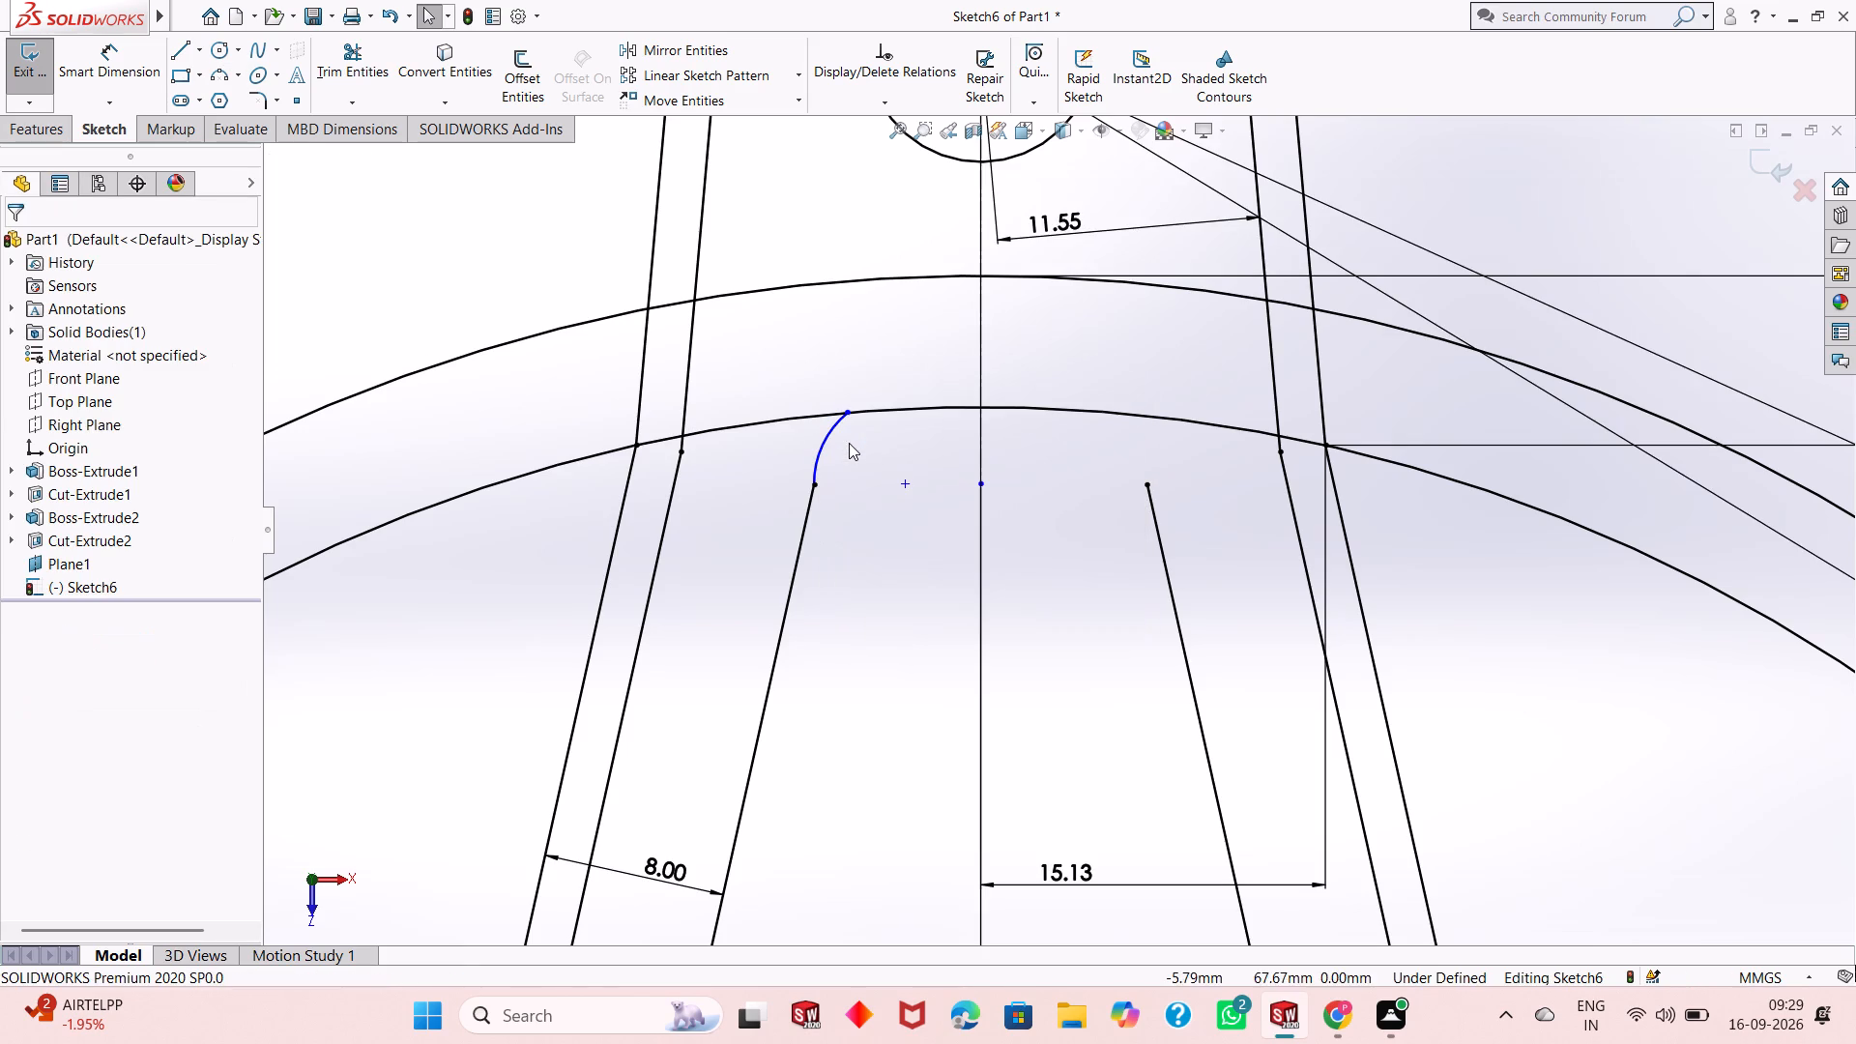
Dimension the left 3-point arc with a radius of 4 mm and end dimensioning.
left_click(100, 54)
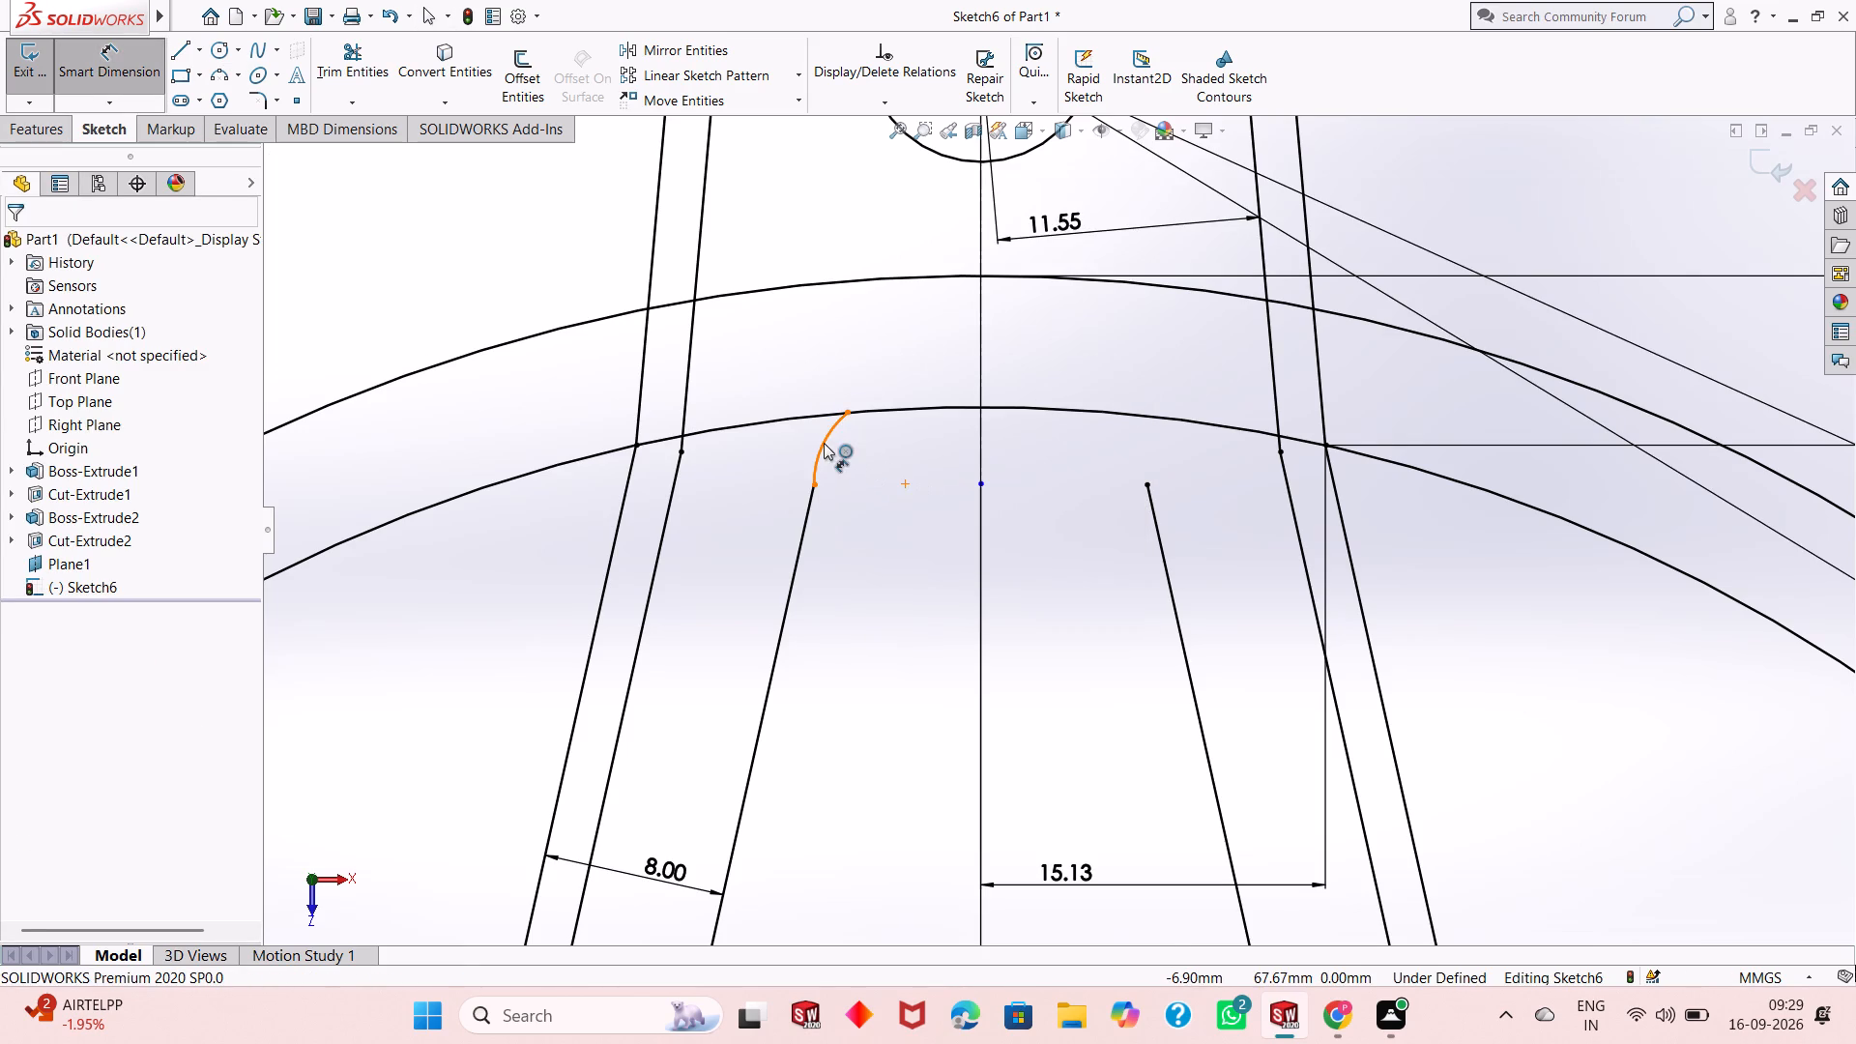
left_click(824, 443)
left_click(770, 381)
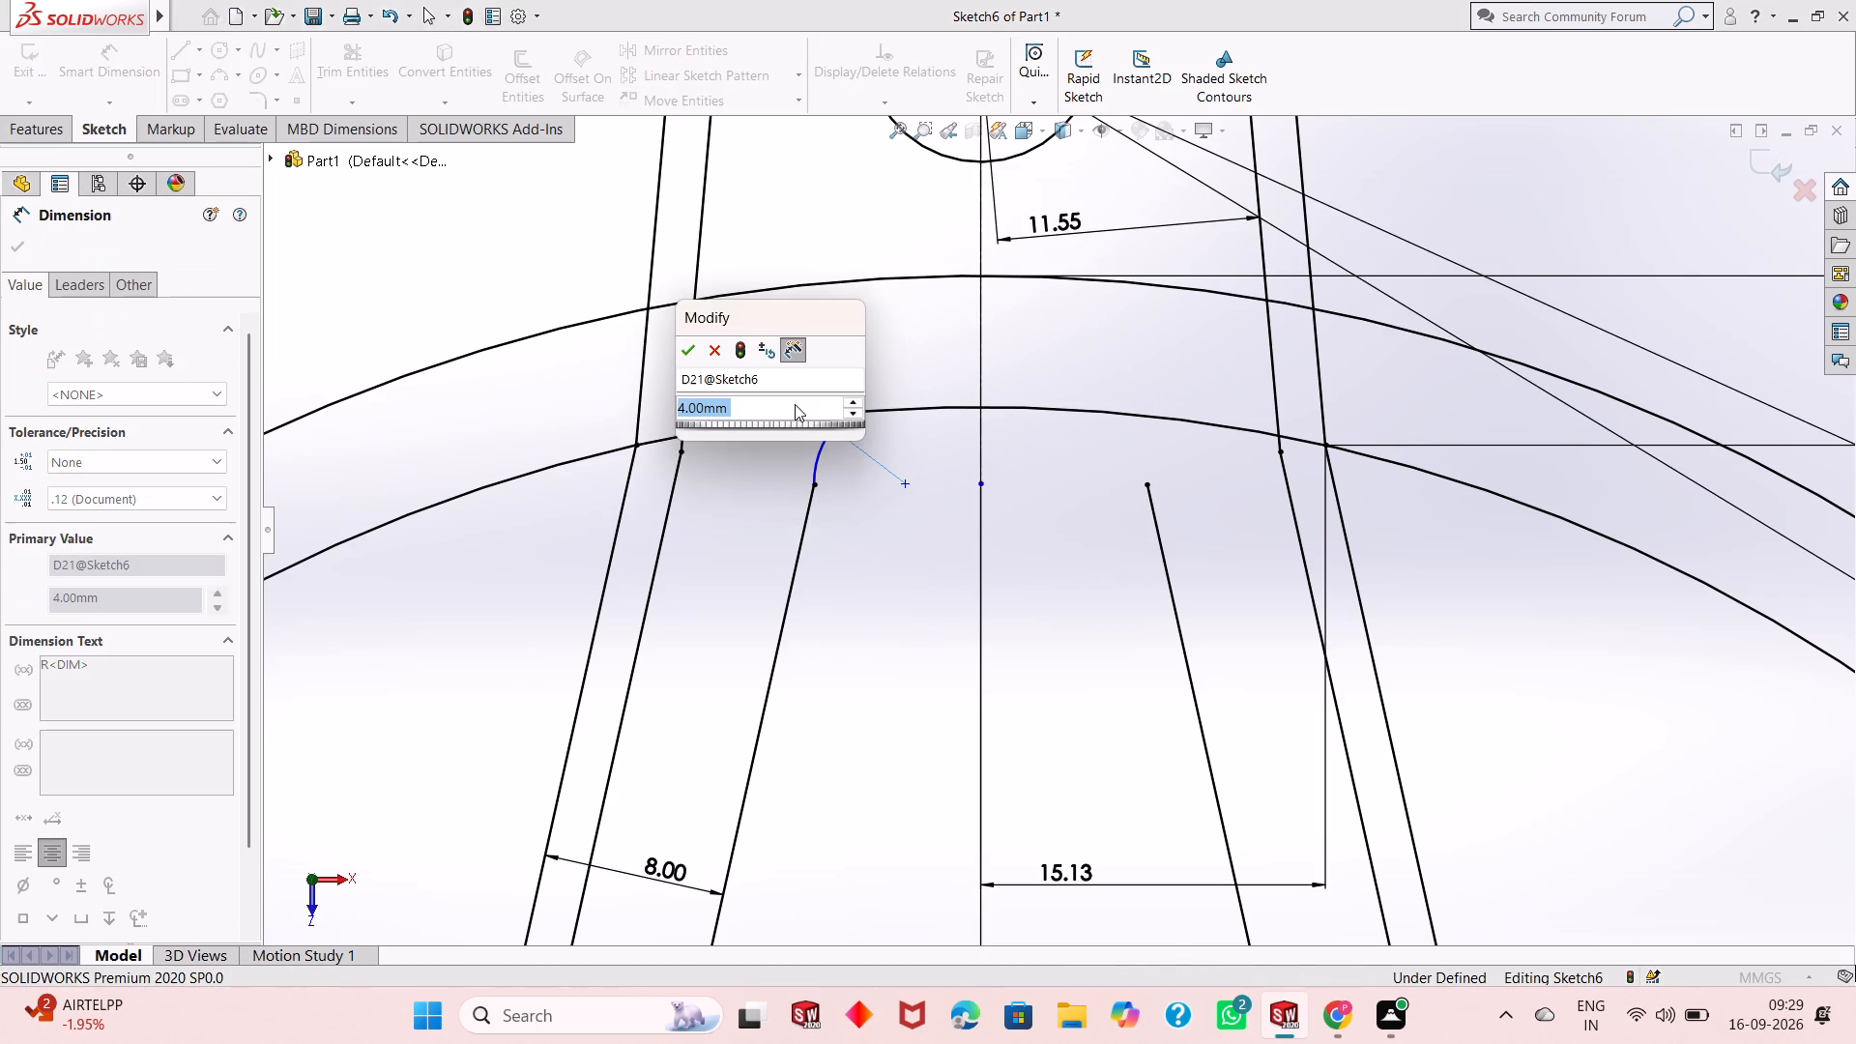
left_click(693, 355)
right_click(856, 466)
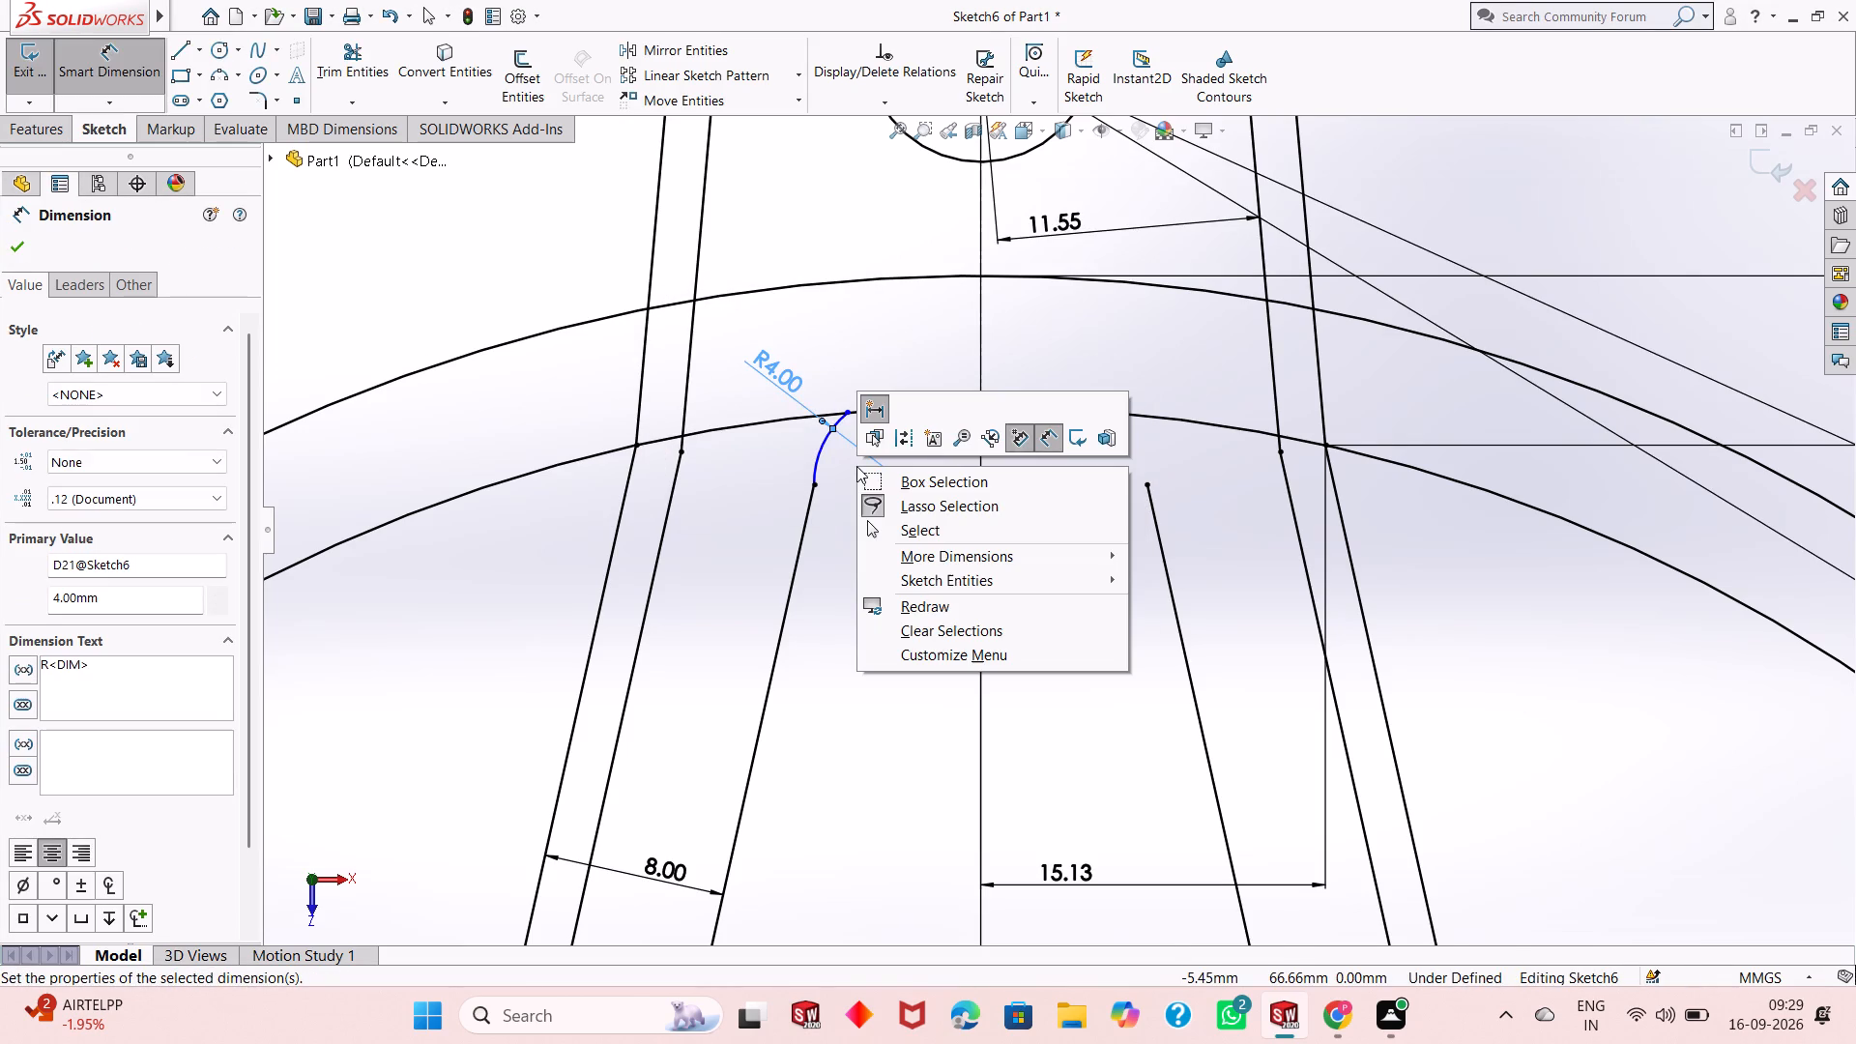
left_click(898, 528)
Add a tangent relation between the left 4 mm arc and the inner large arc.
left_click(817, 453)
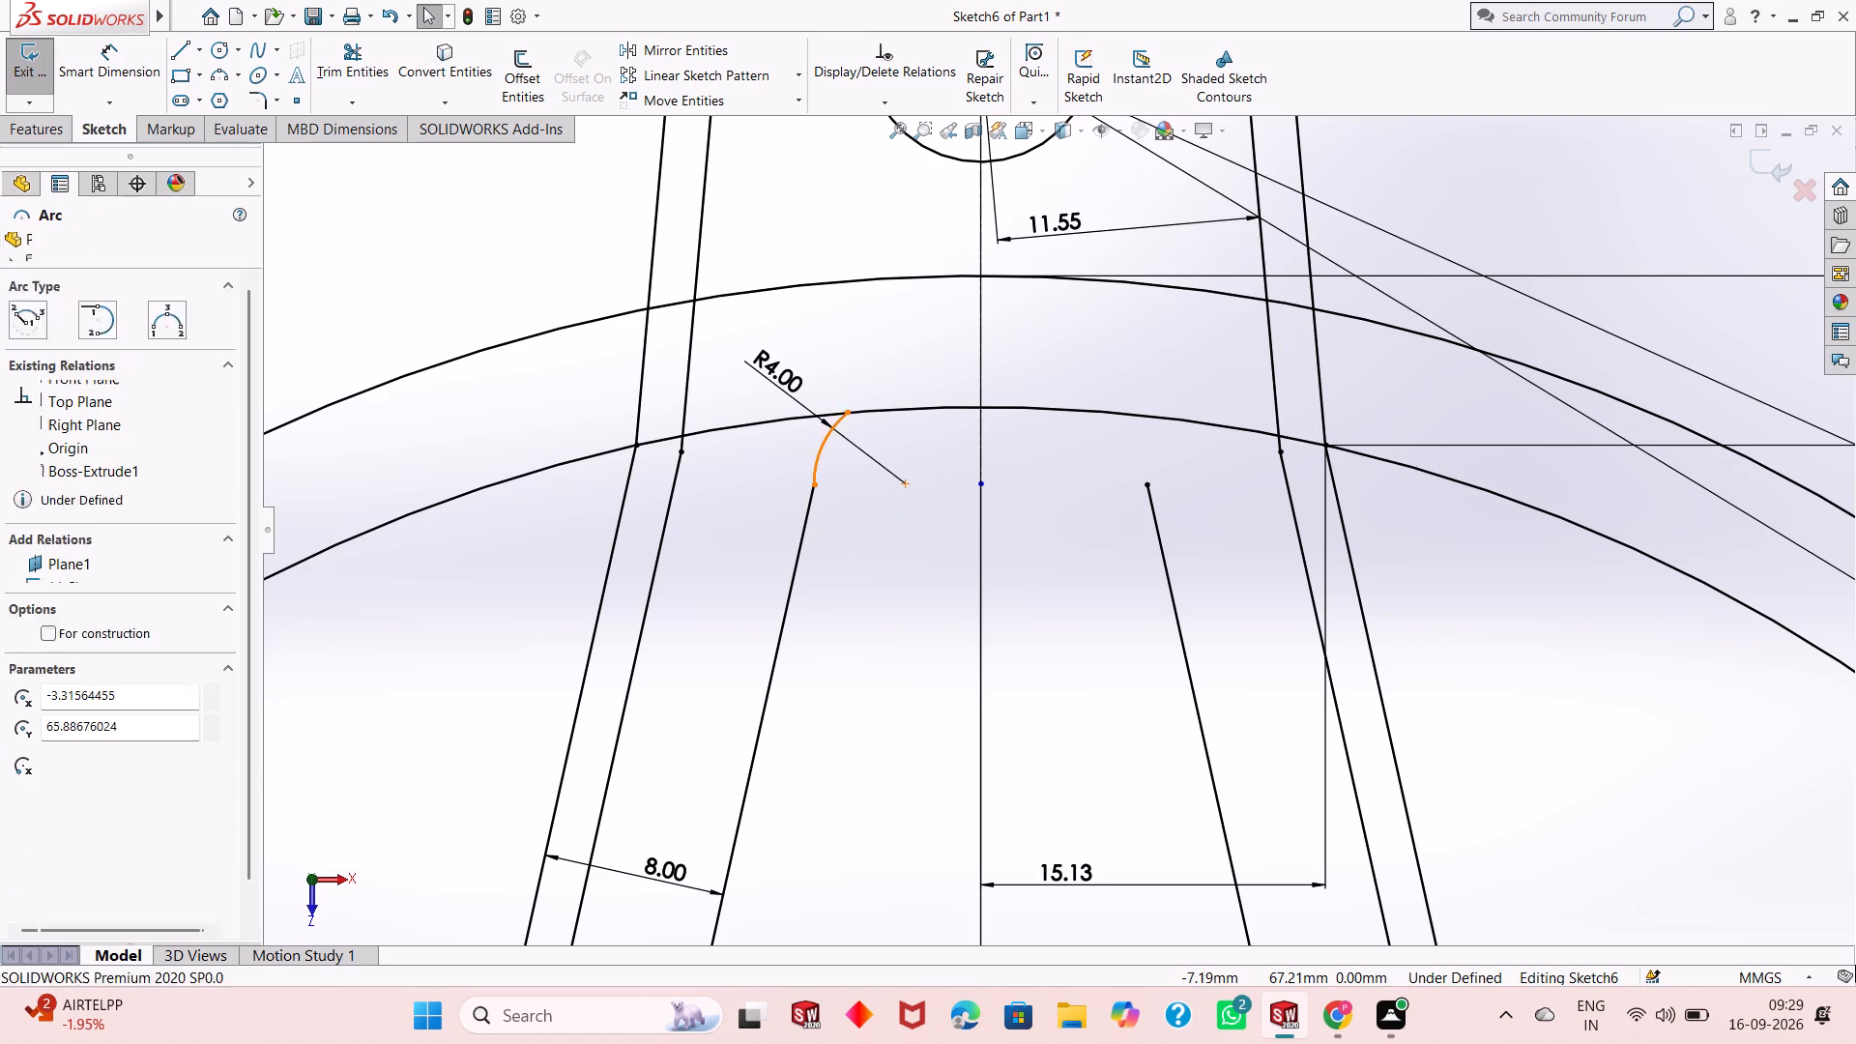
left_click(919, 408, "ctrl")
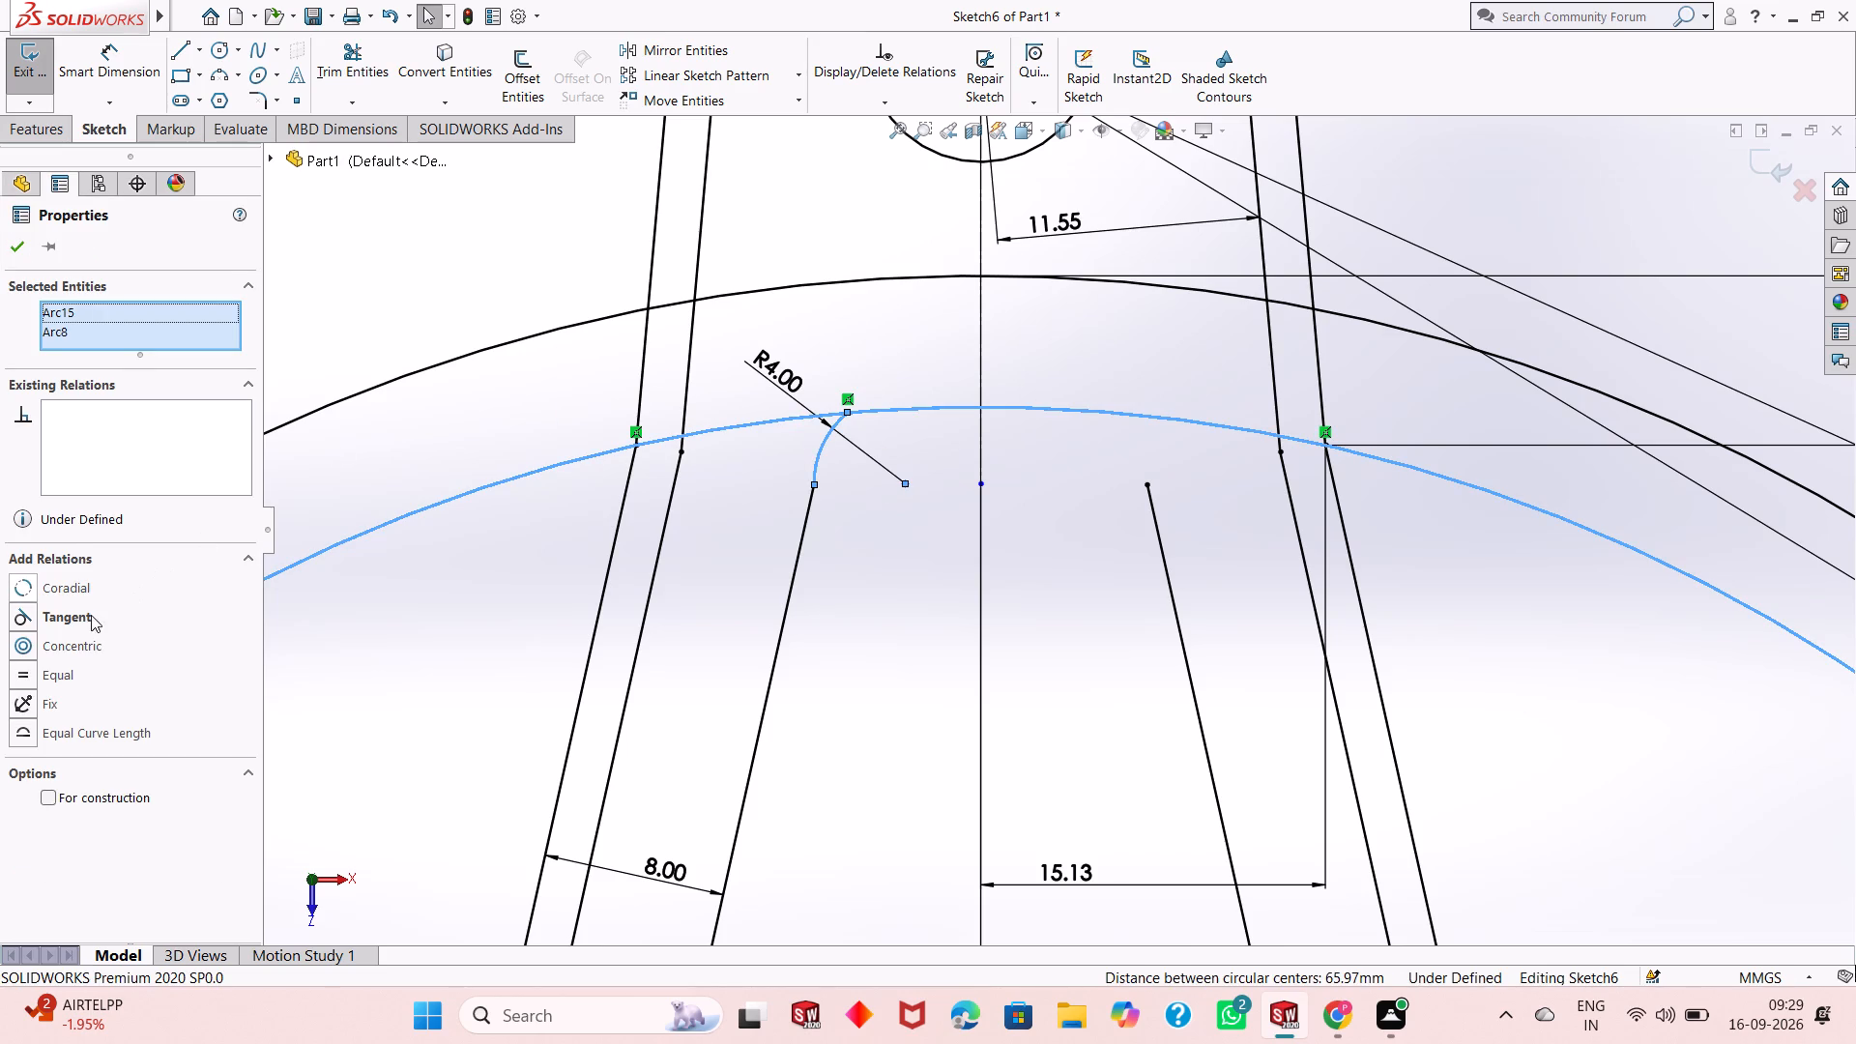
left_click(88, 618)
left_click(16, 252)
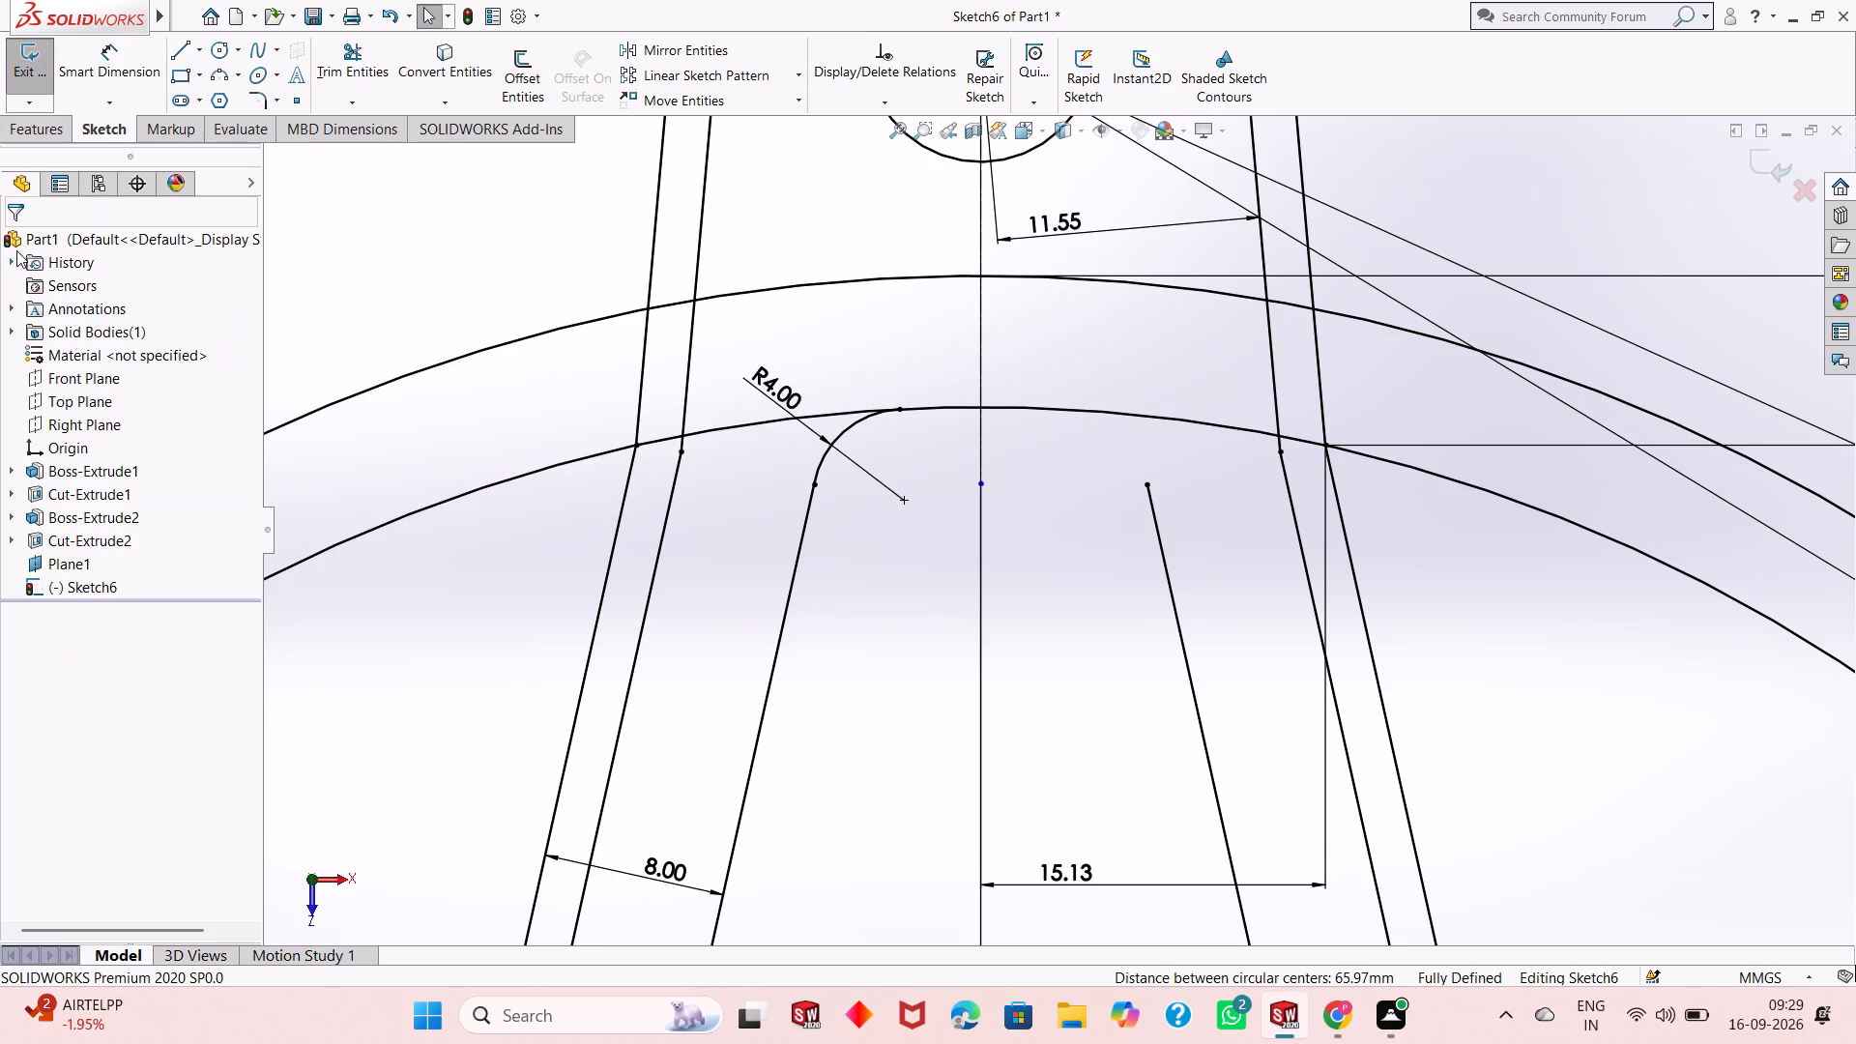
Draw a 3-point arc of 4 mm radius from the right inward offset line's upper end to the inner large arc.
scroll(811, 513, "up", 2)
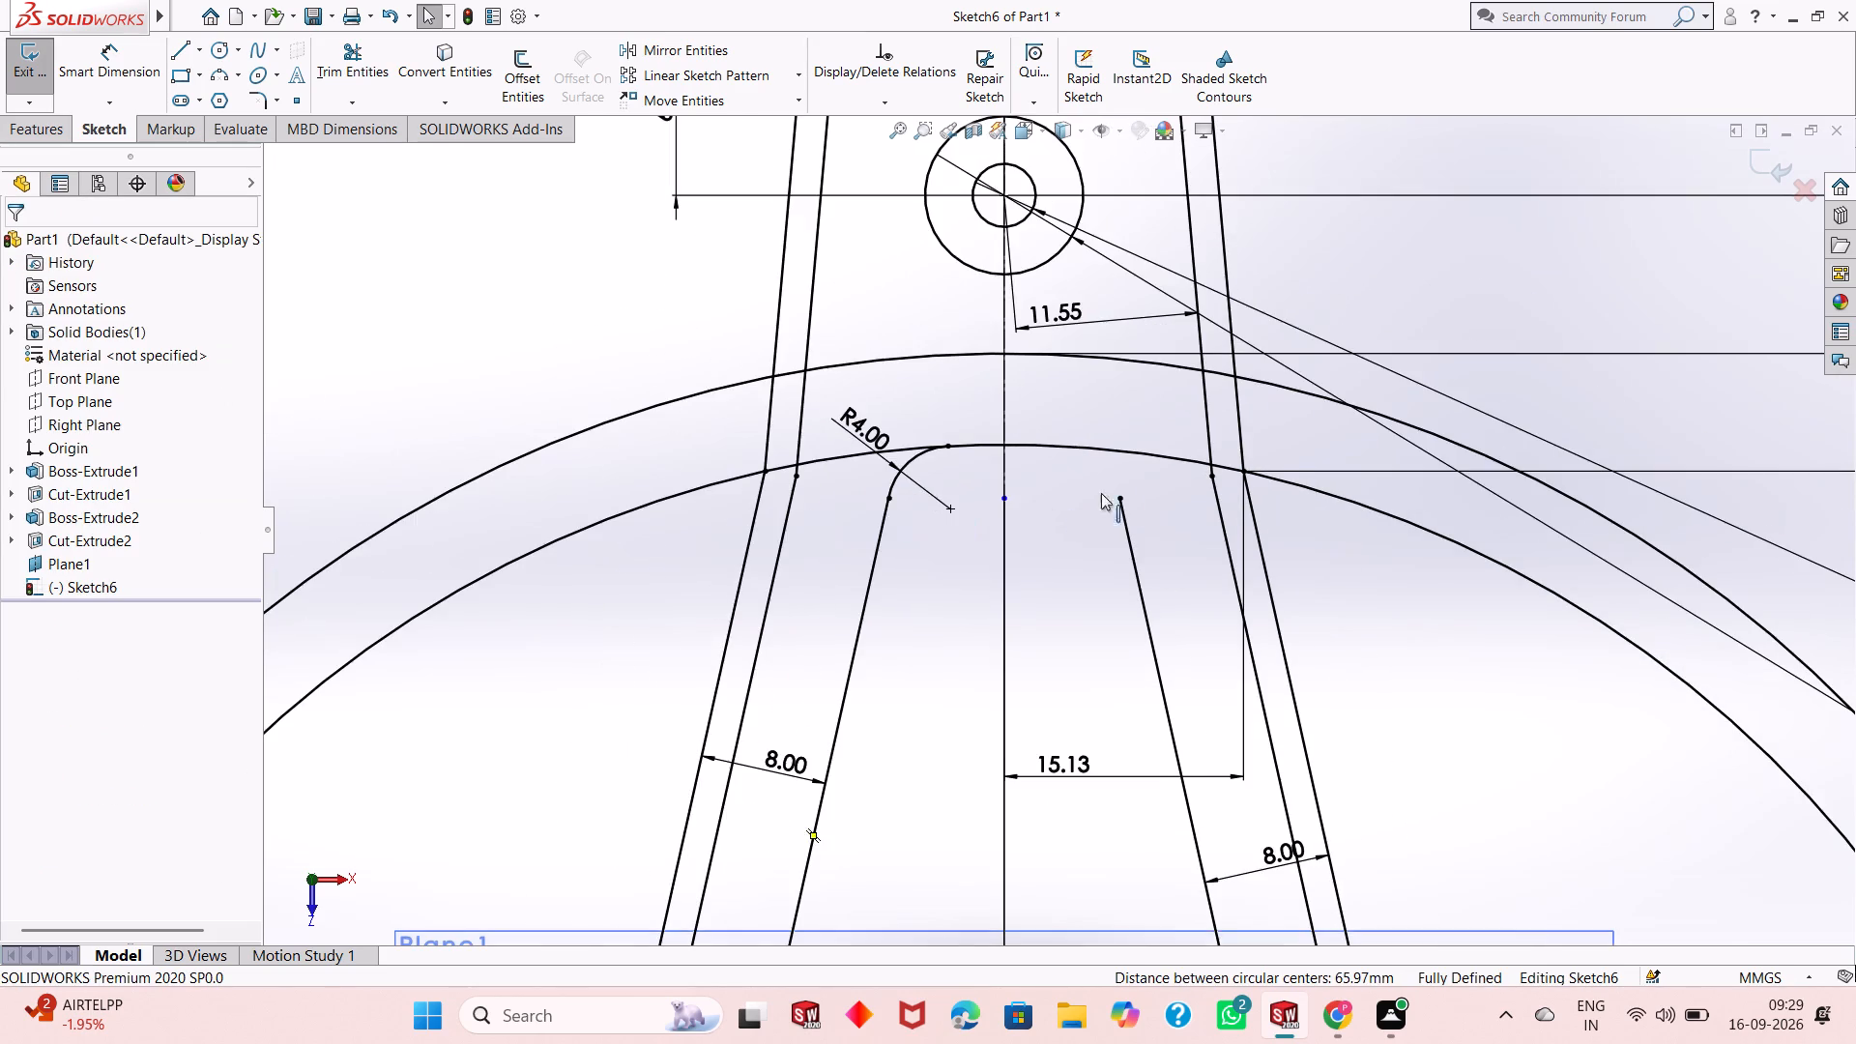
scroll(1126, 483, "down", 2)
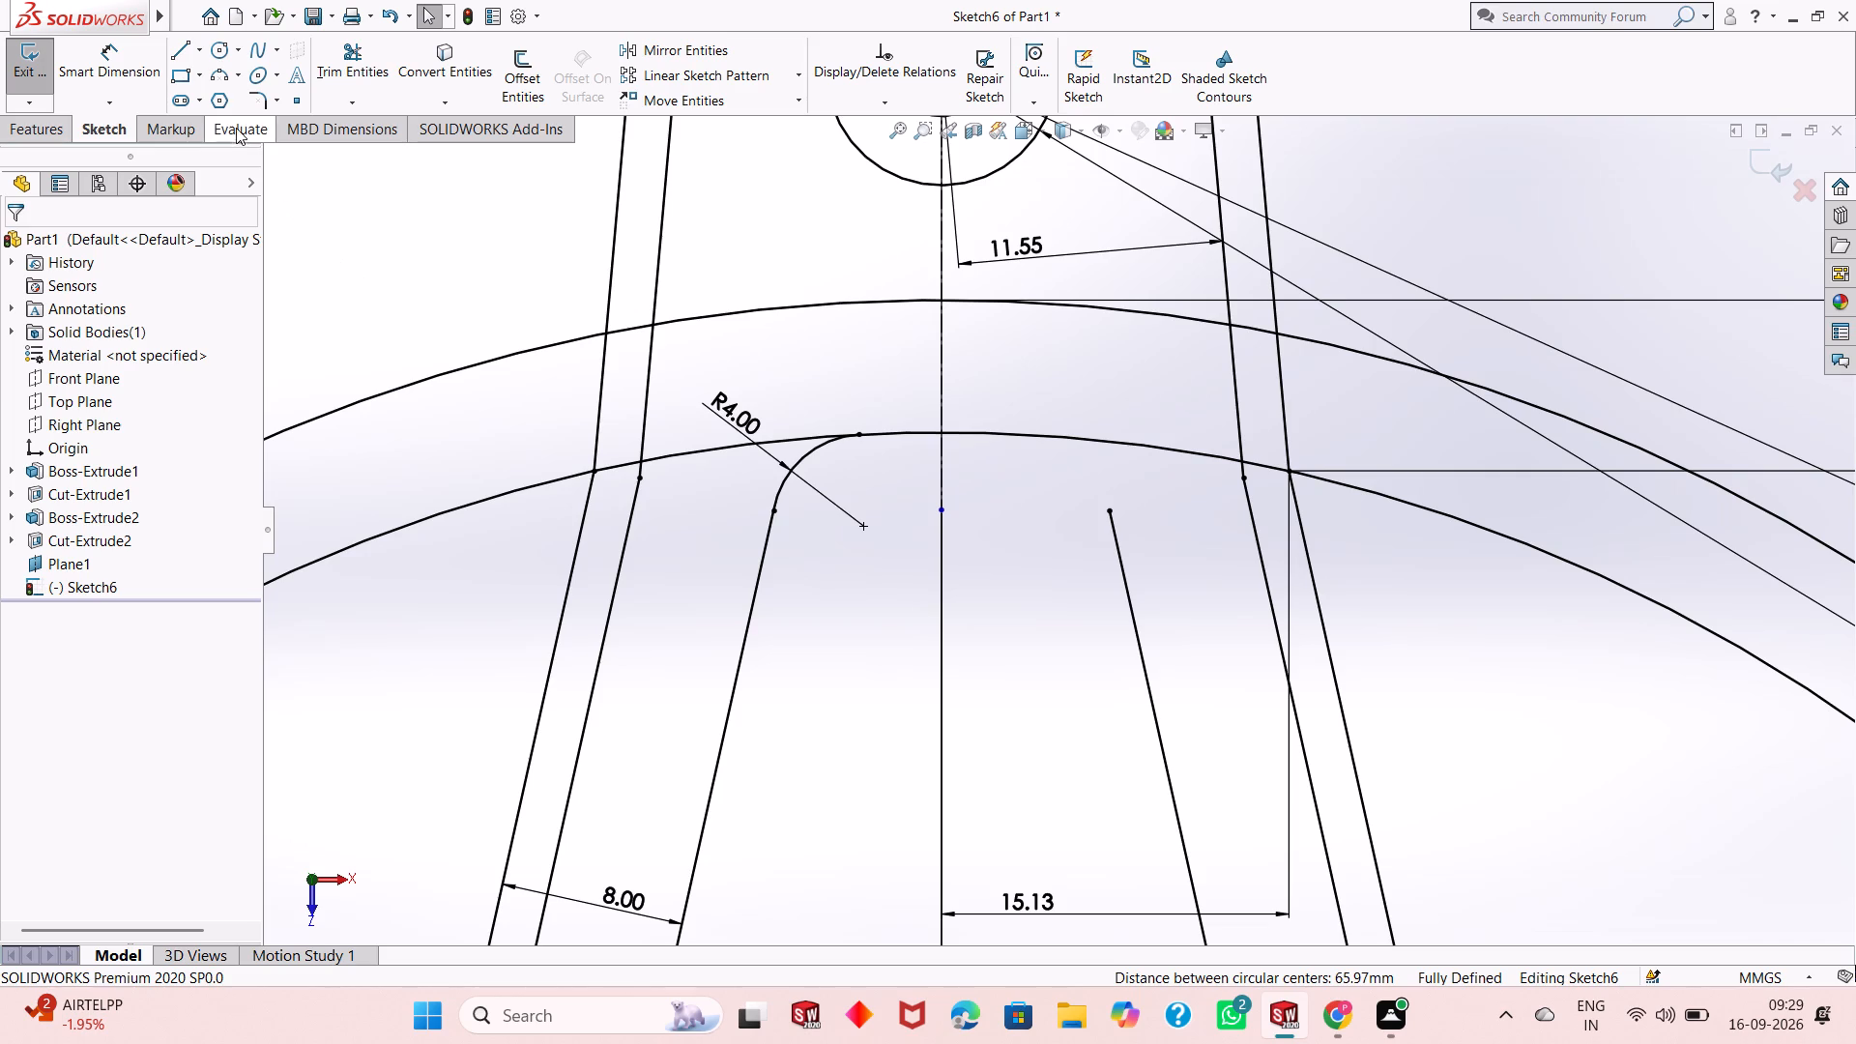
left_click(221, 80)
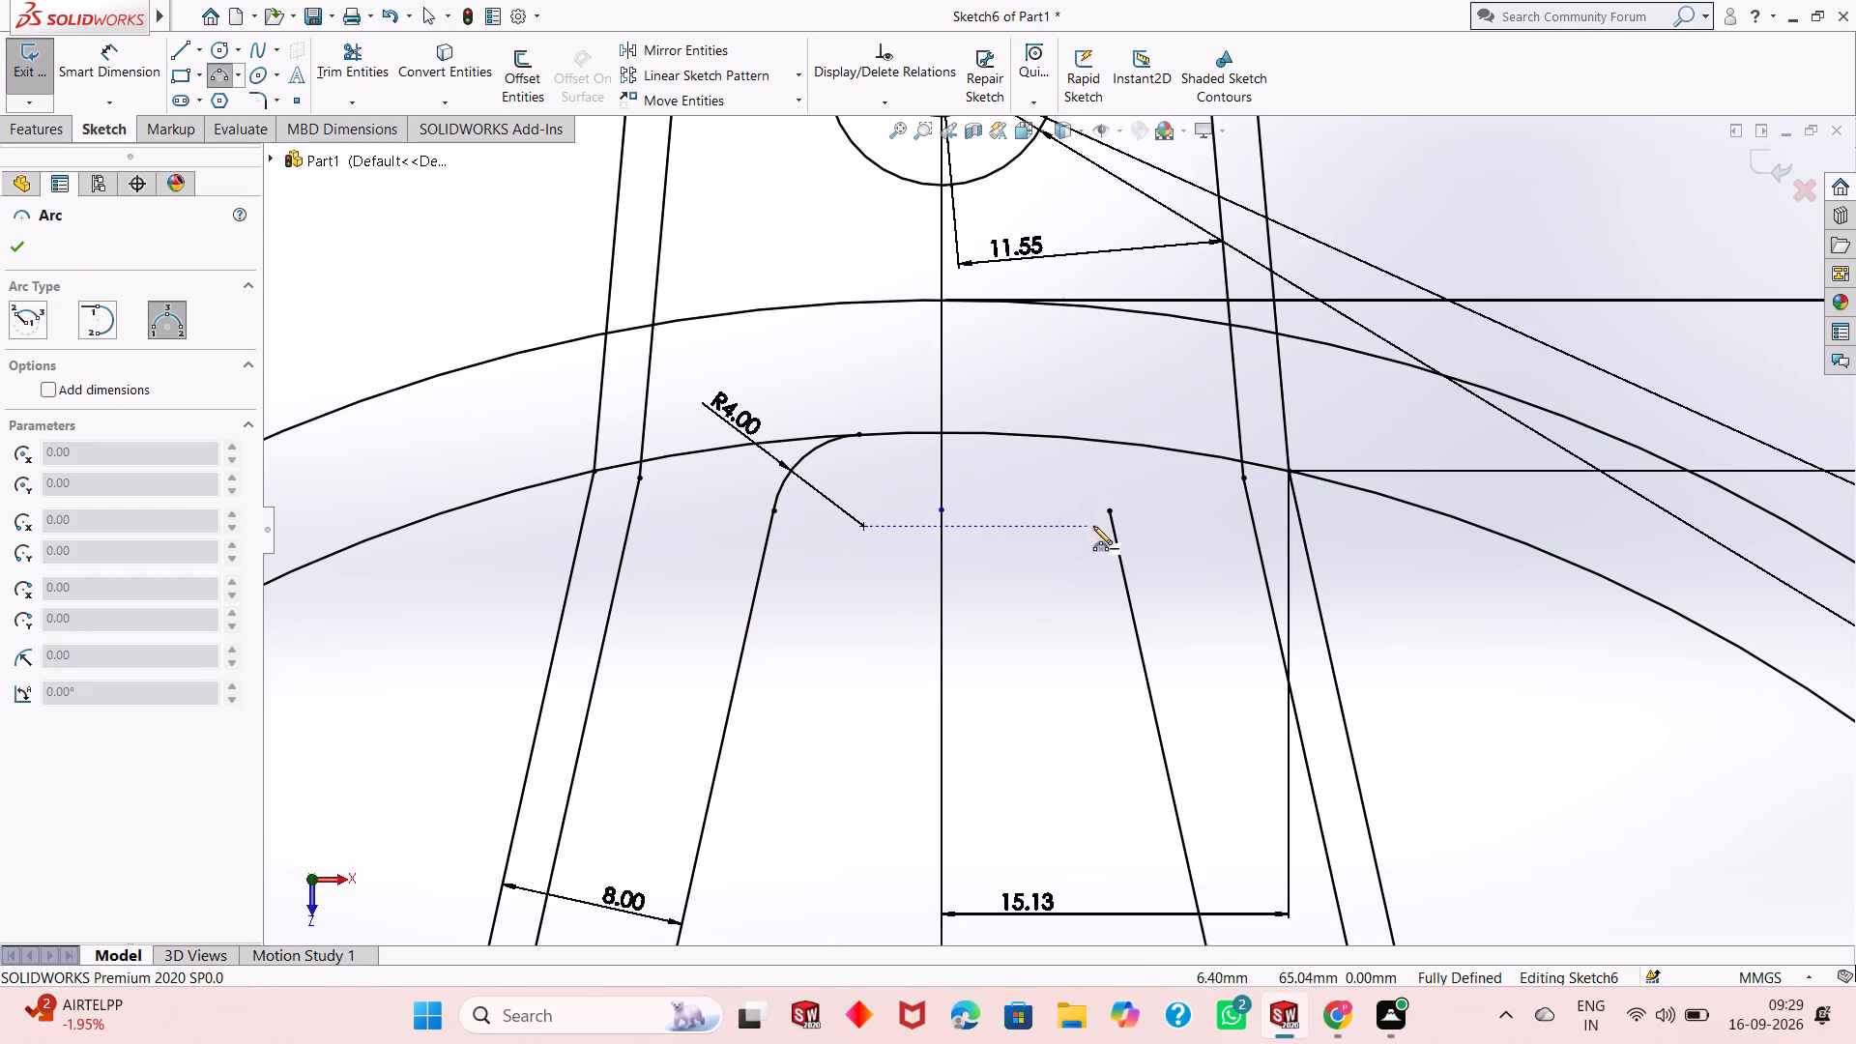
left_click(1106, 513)
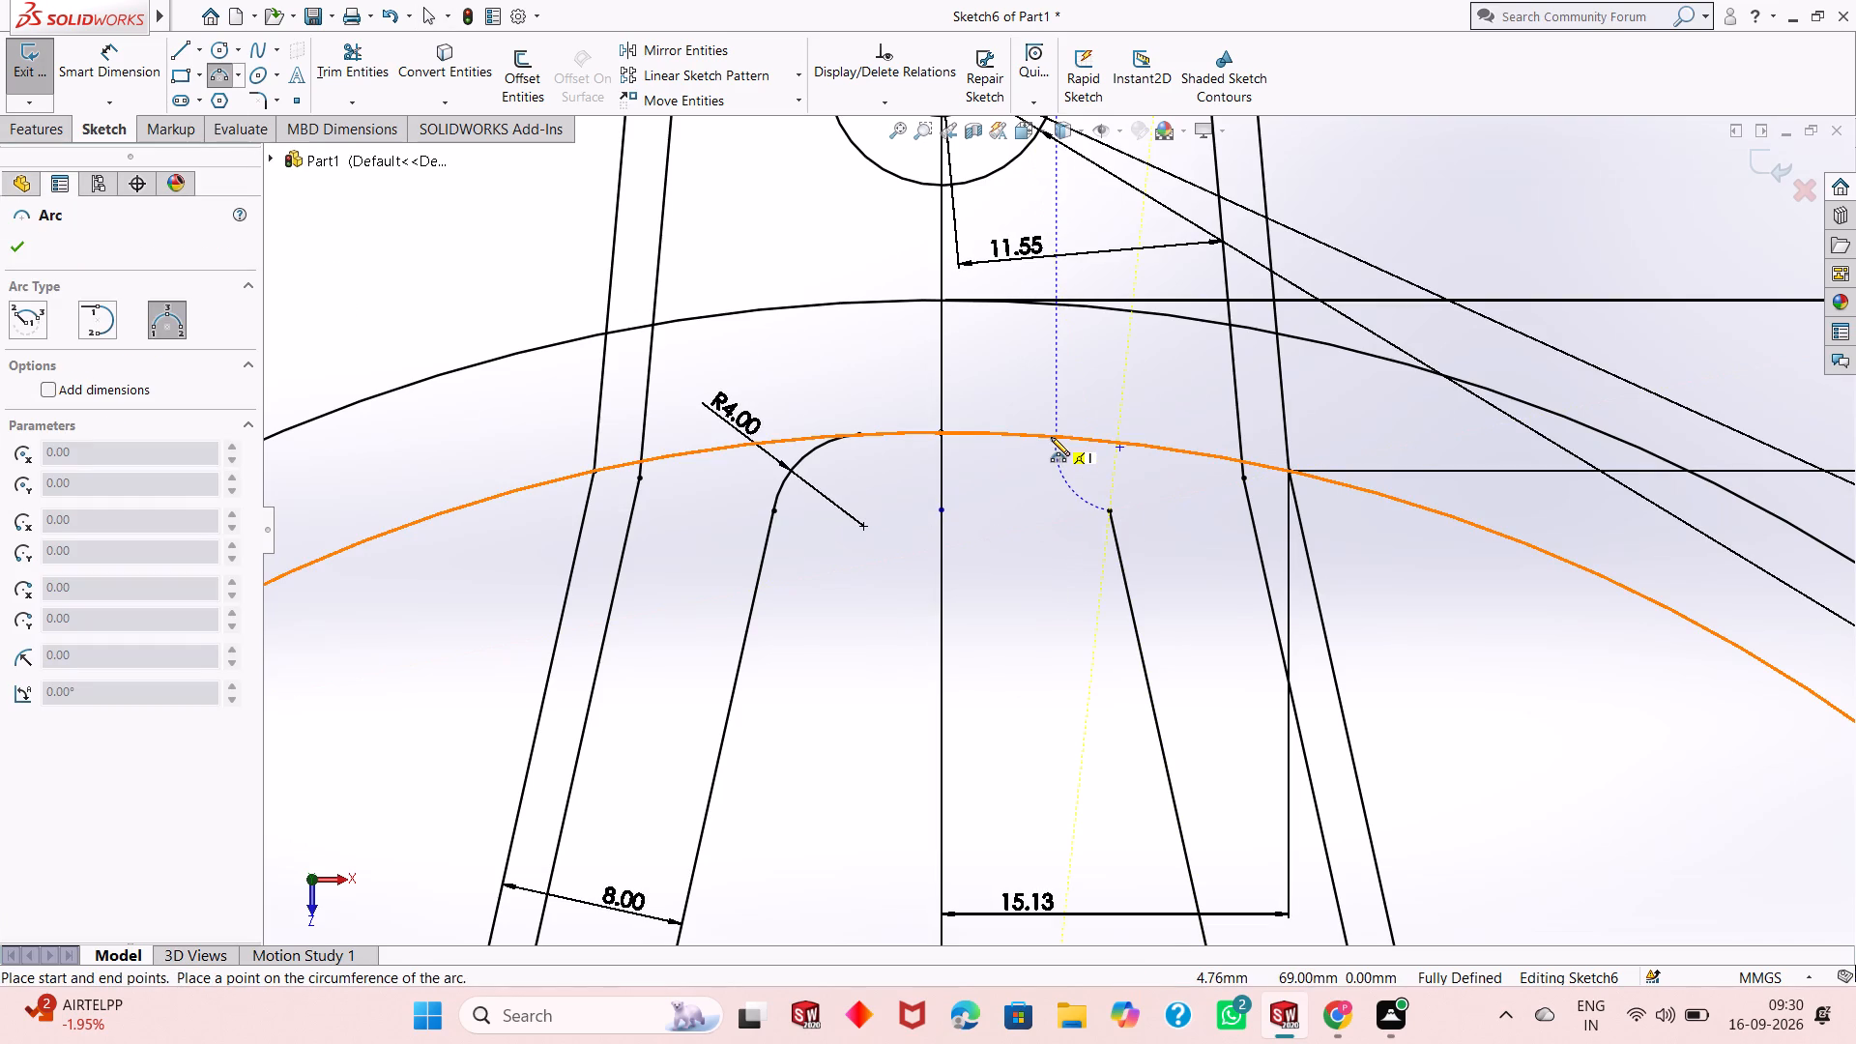
left_click(1051, 437)
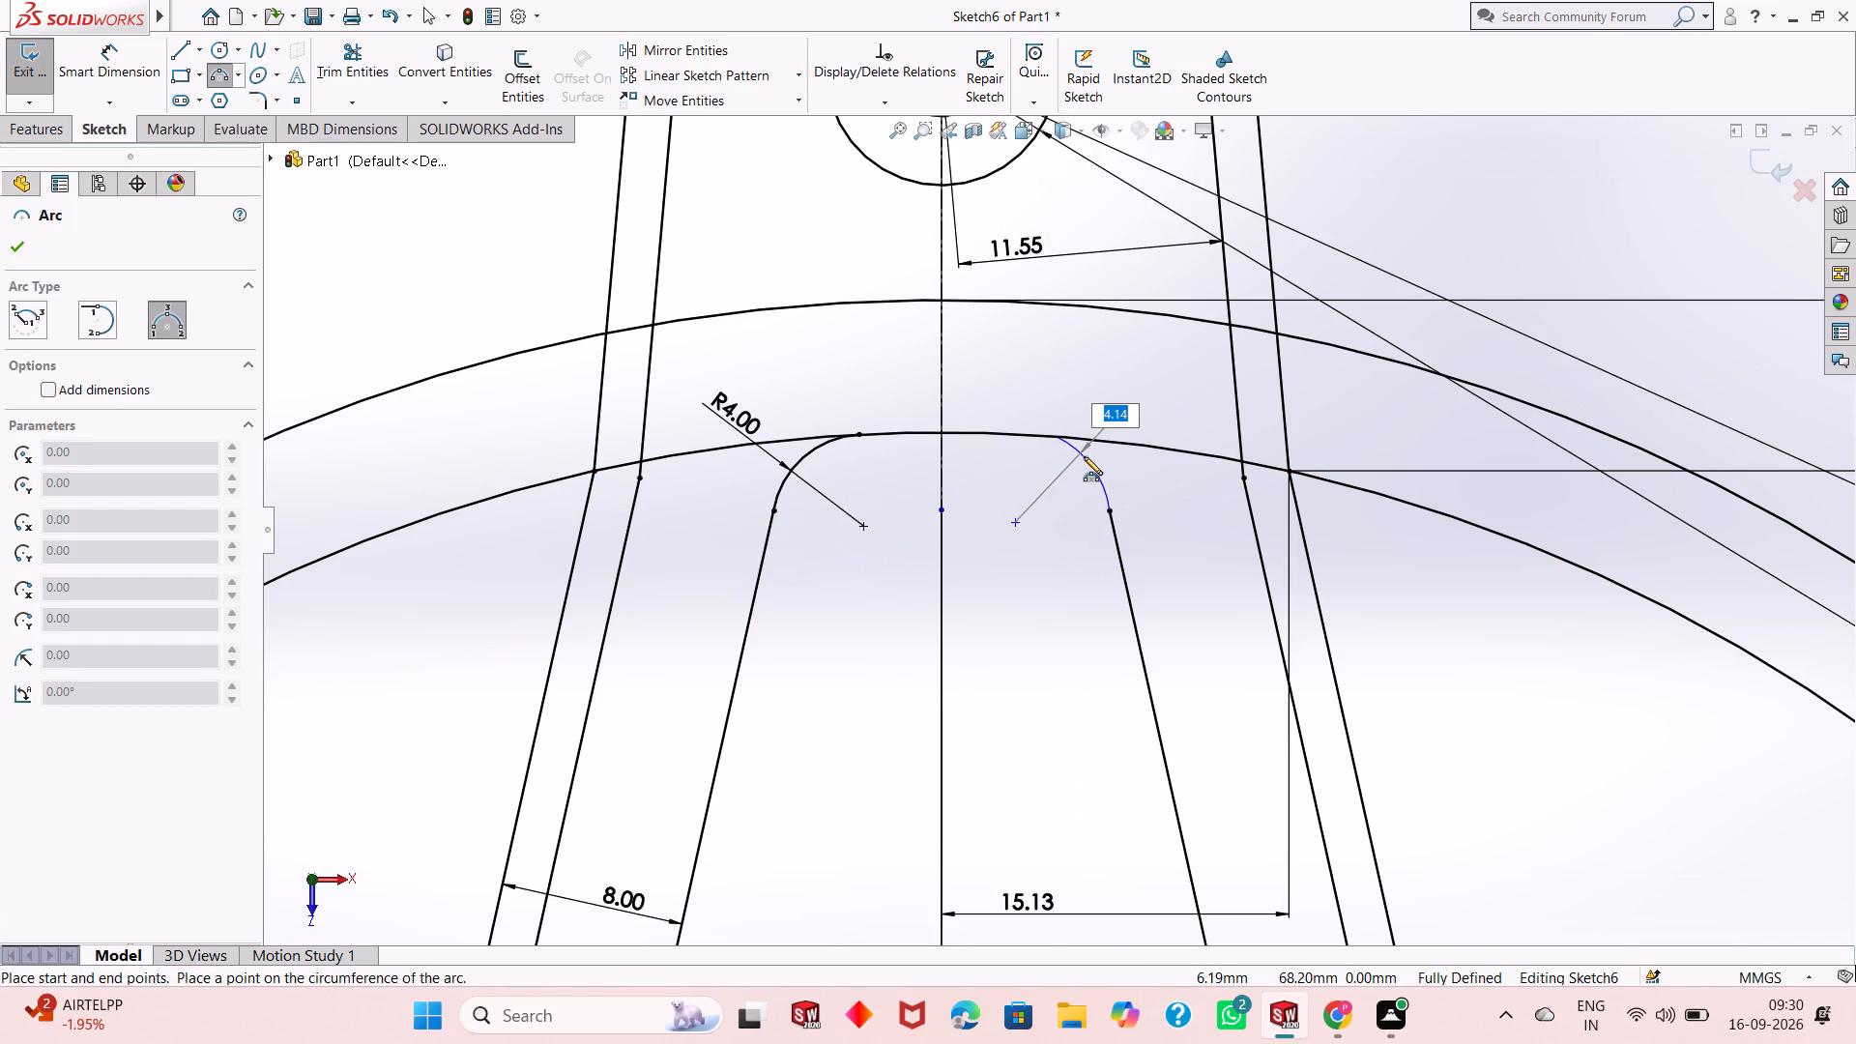
key("4")
key("Return")
right_click(1085, 457)
left_click(1099, 467)
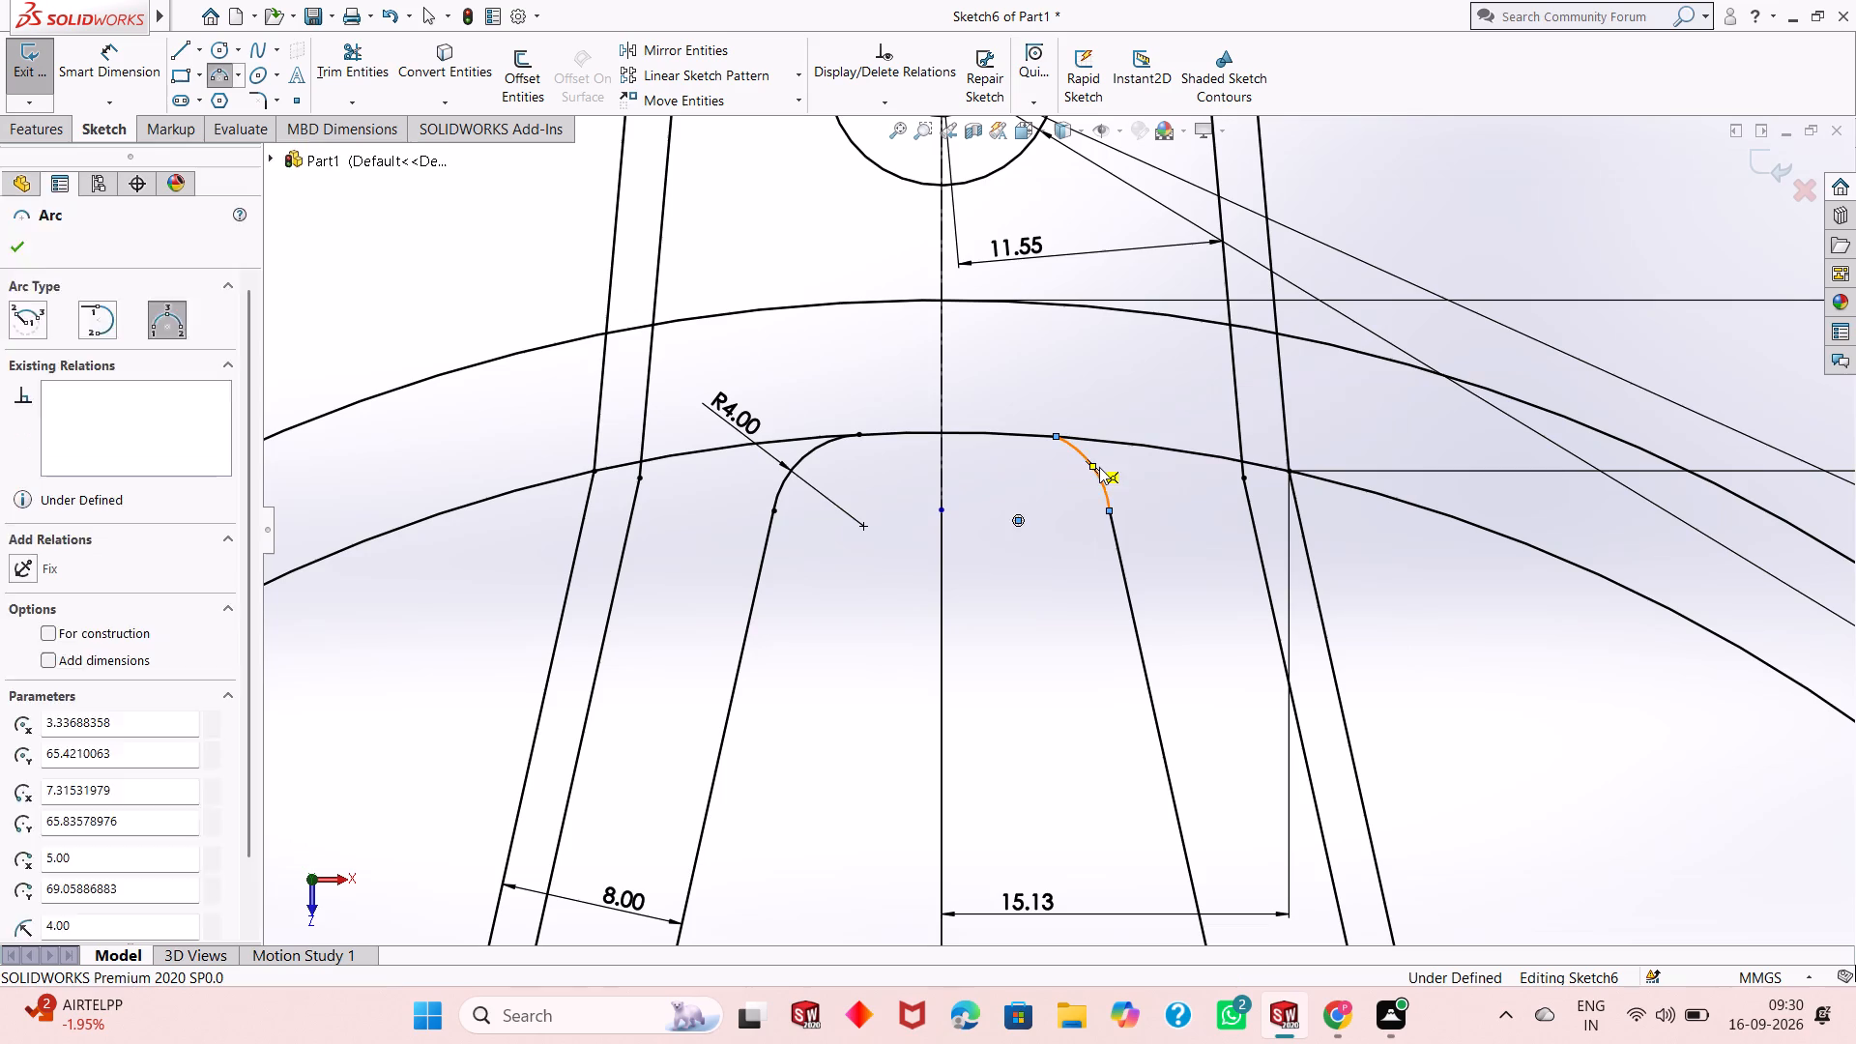
Dimension the right 3-point arc with a radius of 4 mm and end dimensioning.
left_click(136, 75)
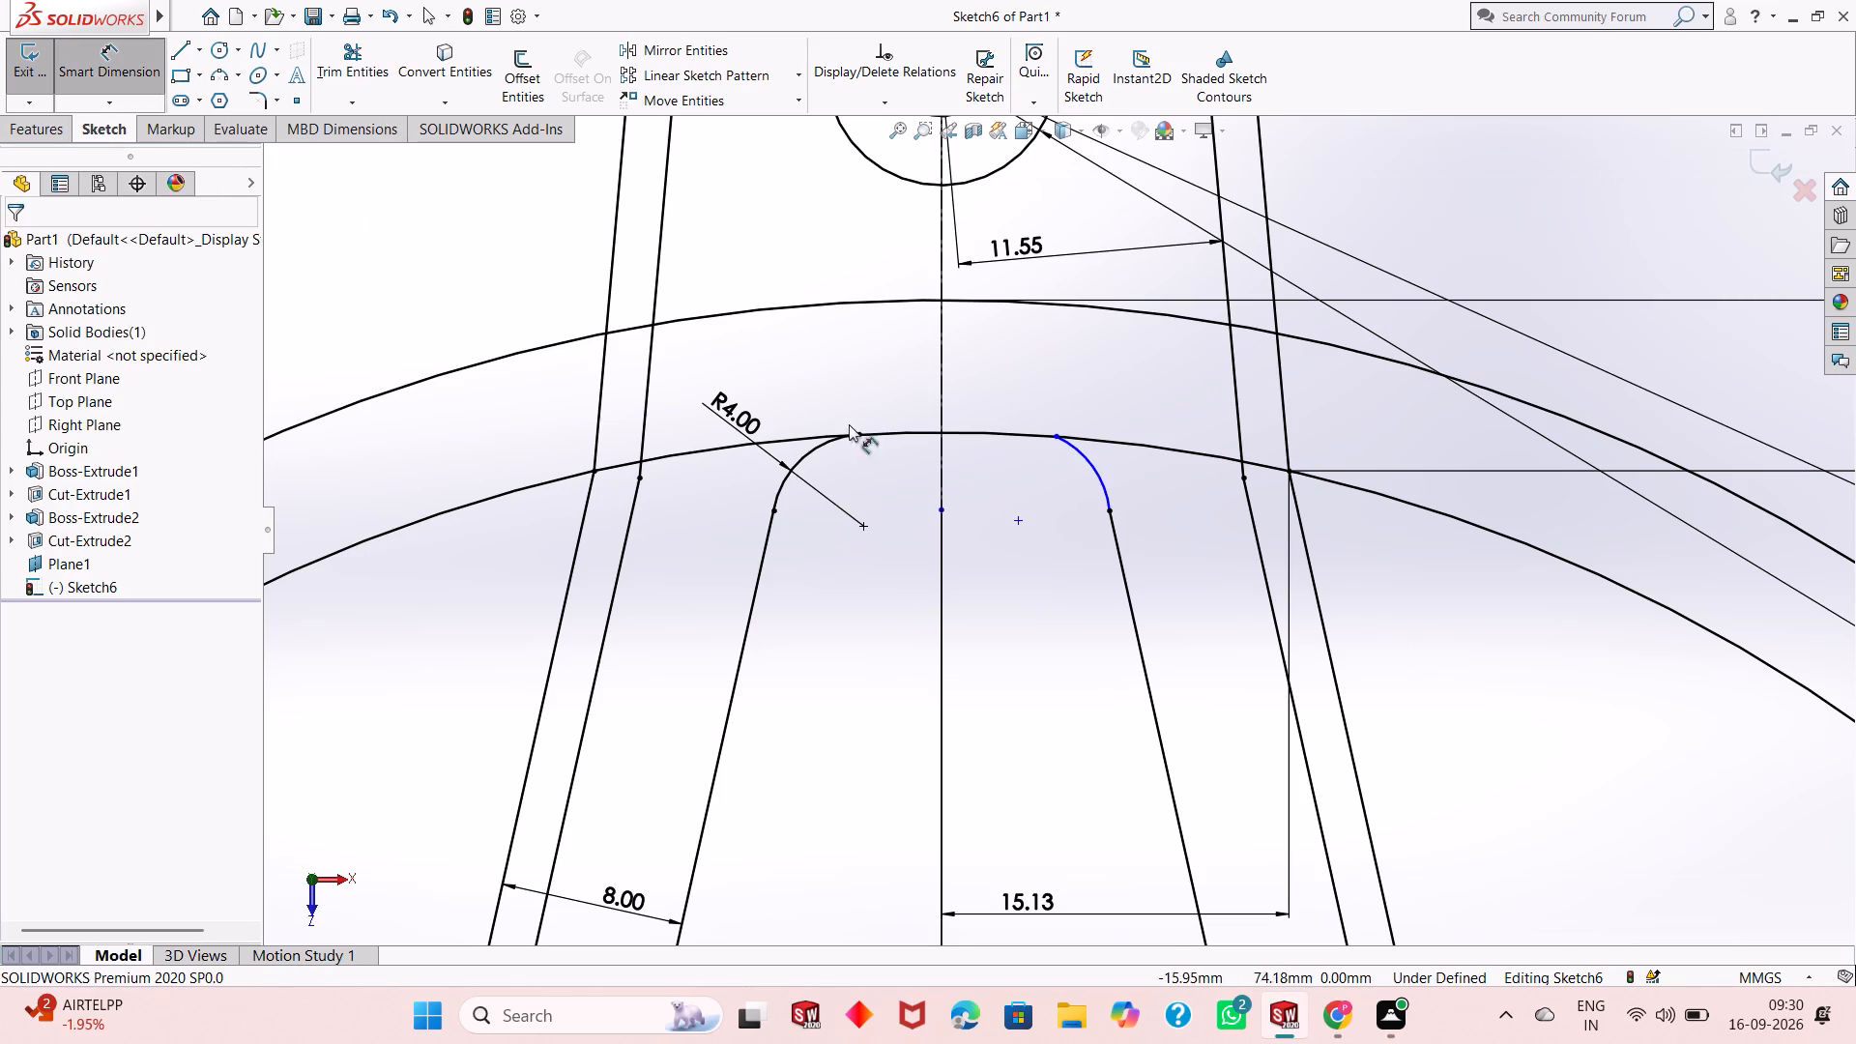
left_click(1089, 461)
left_click(1161, 483)
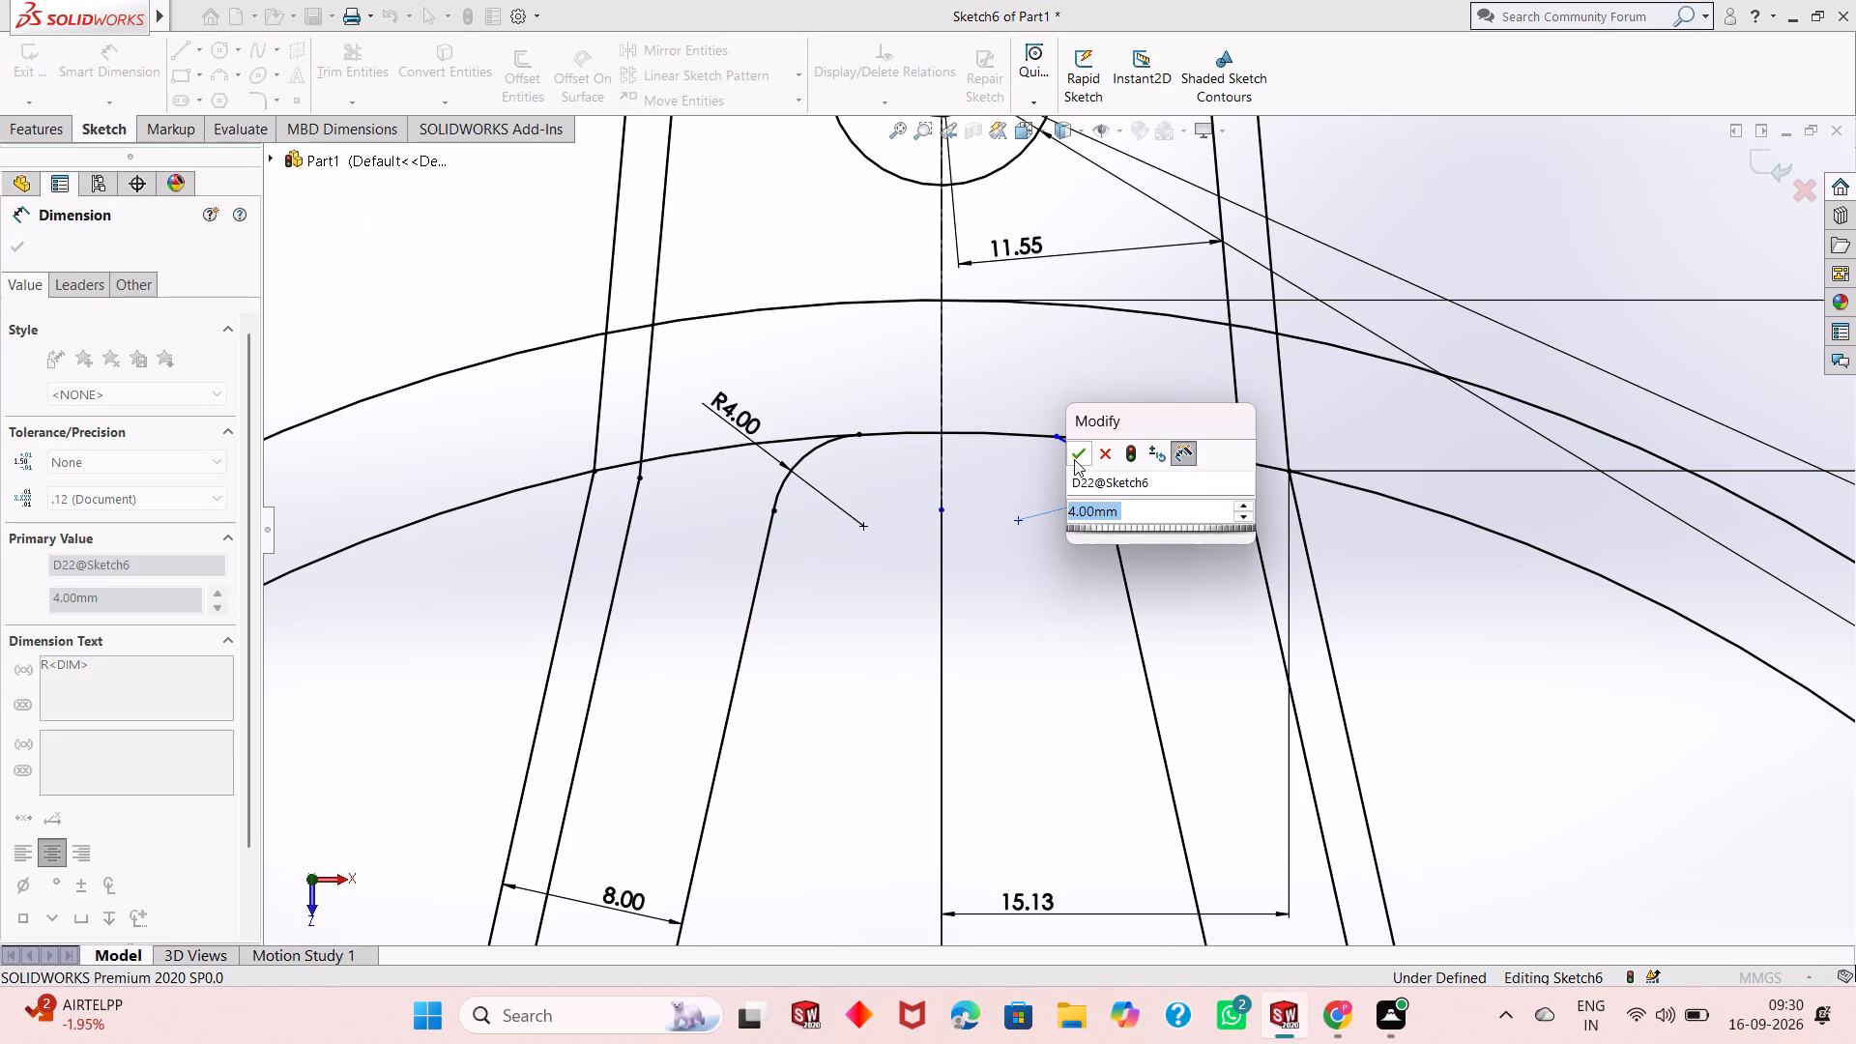
left_click(1074, 459)
right_click(1045, 485)
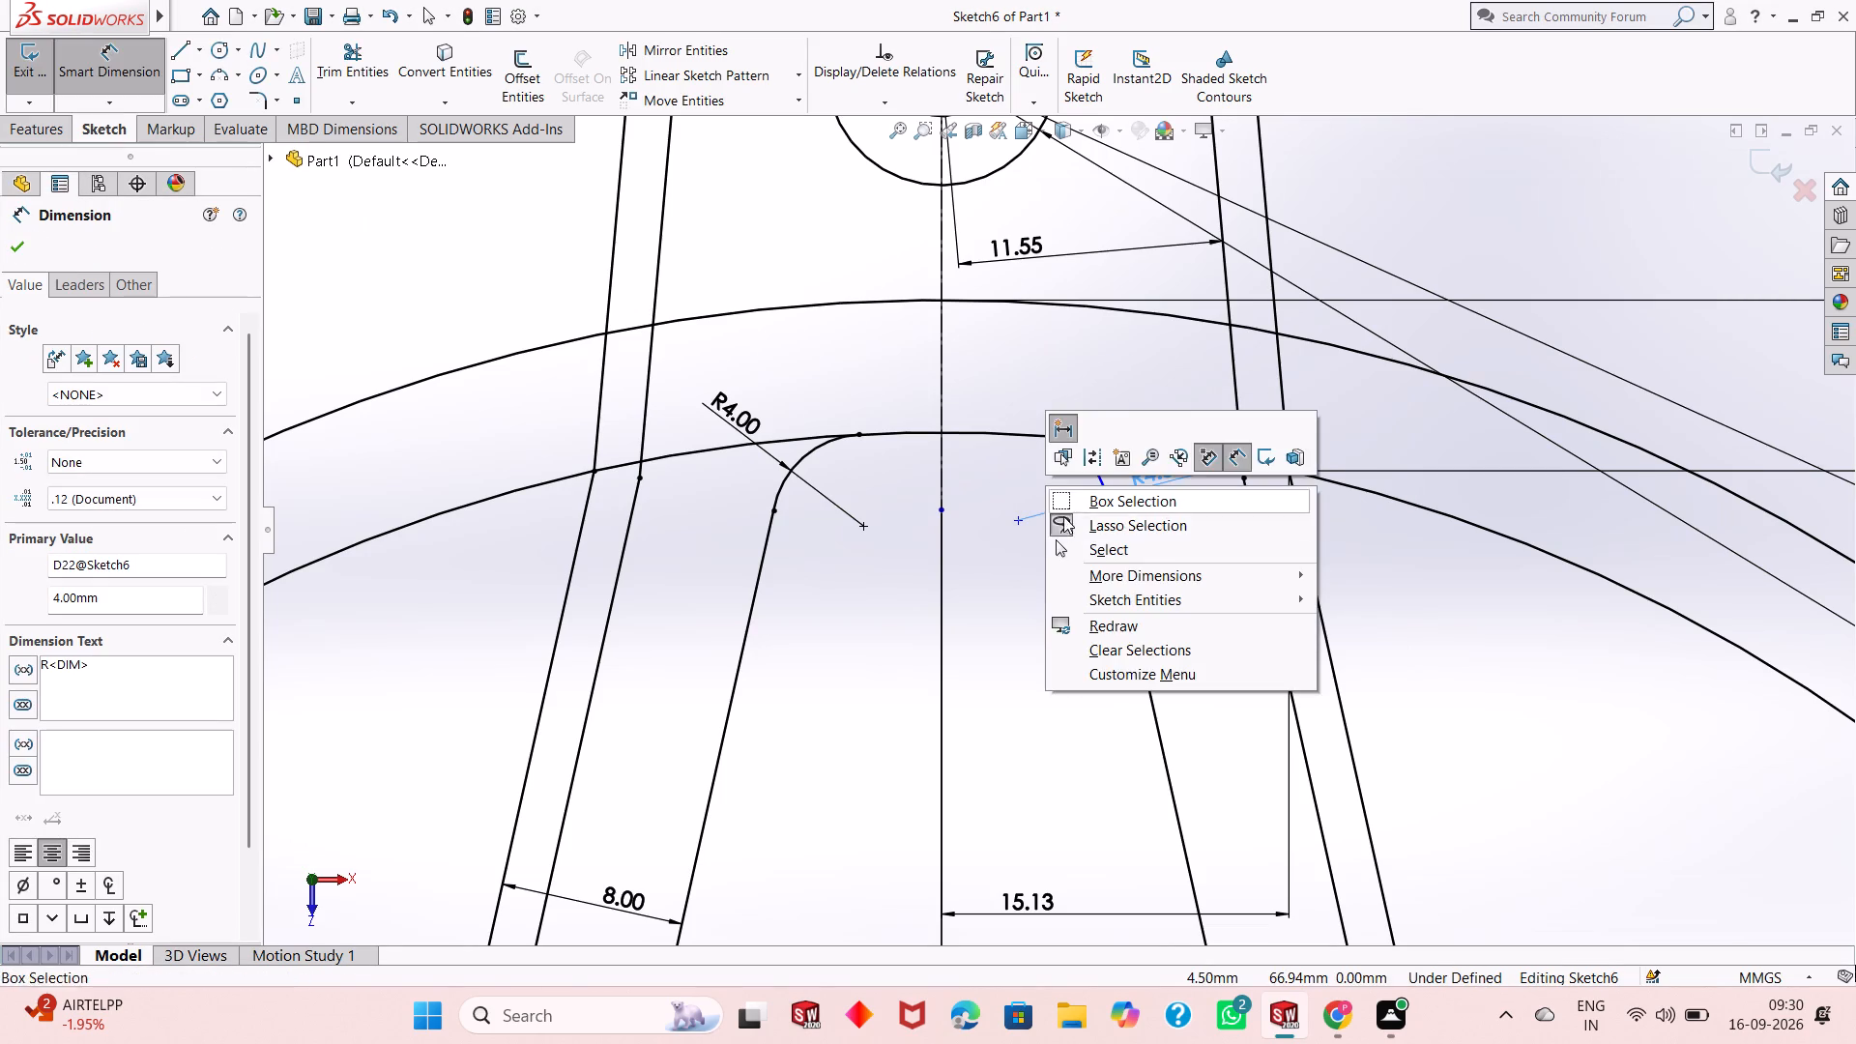
left_click(1086, 548)
Add a tangent relation between the right 4 mm arc and the inner large arc.
left_click(1088, 466)
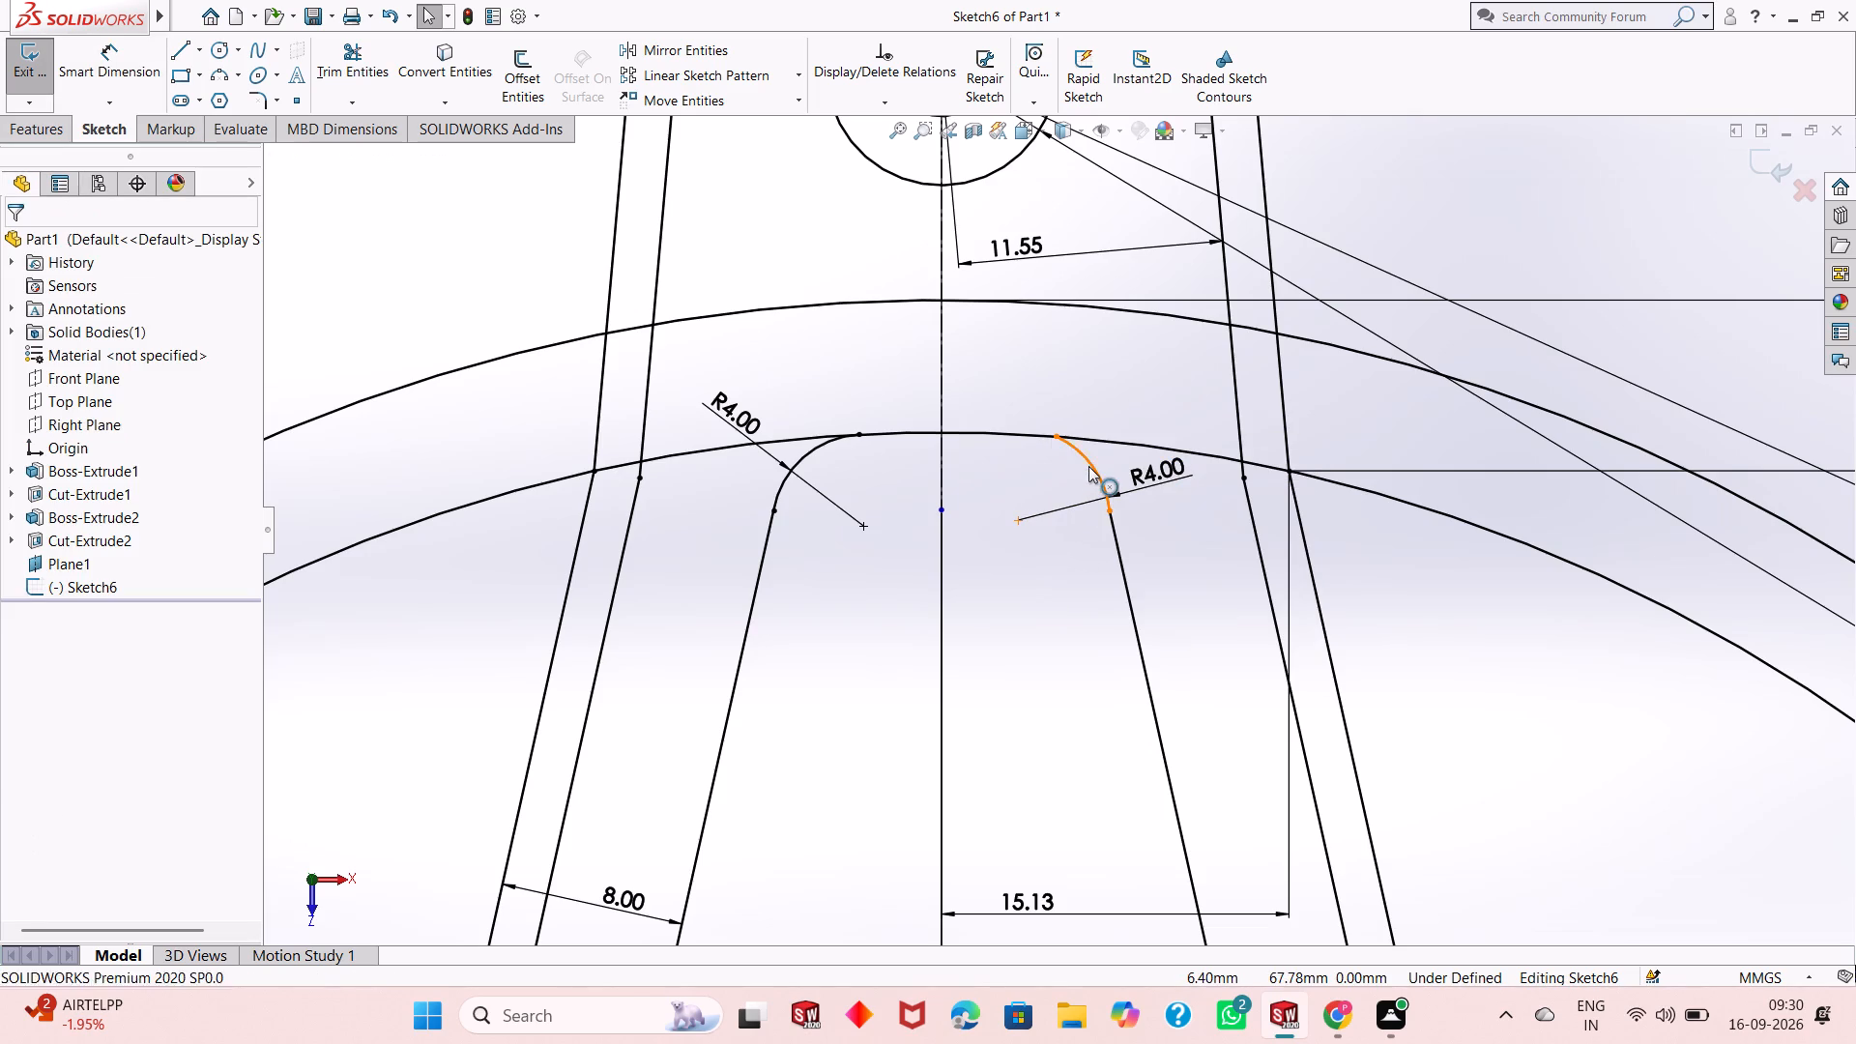
left_click(1010, 435, "ctrl")
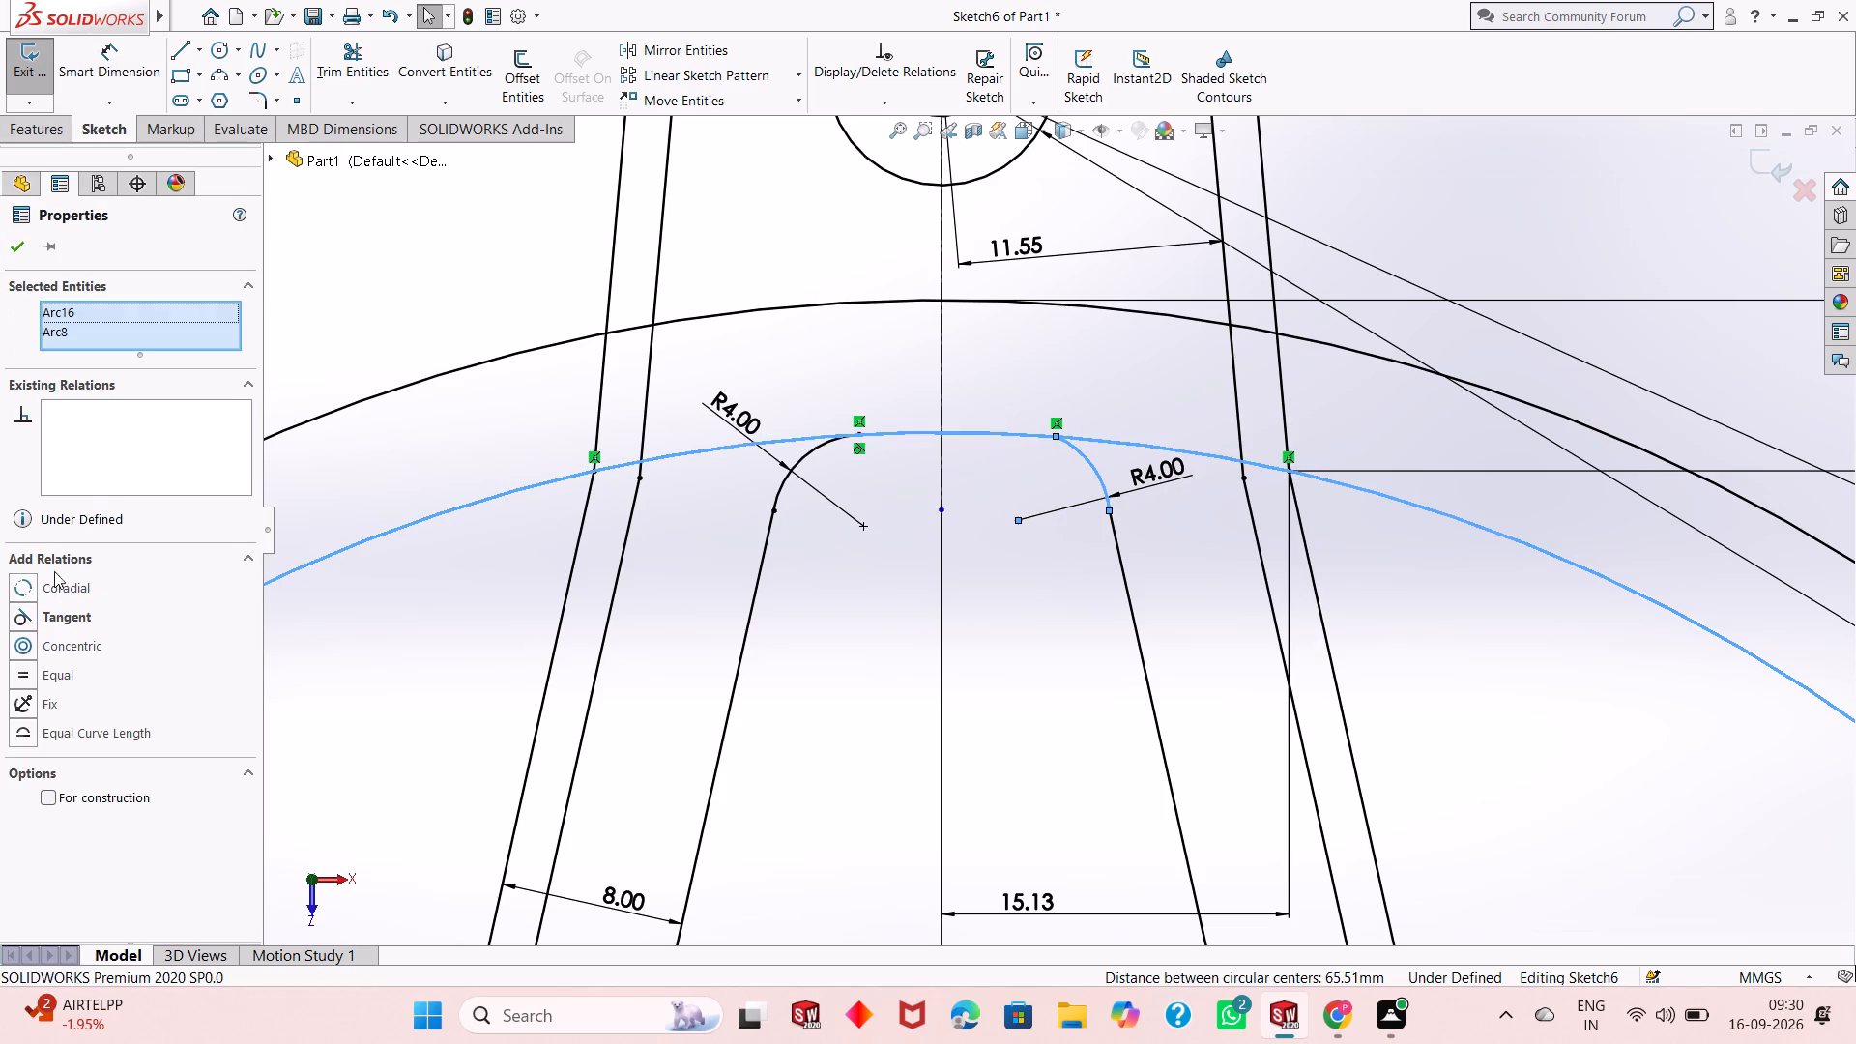
left_click(27, 615)
left_click(16, 256)
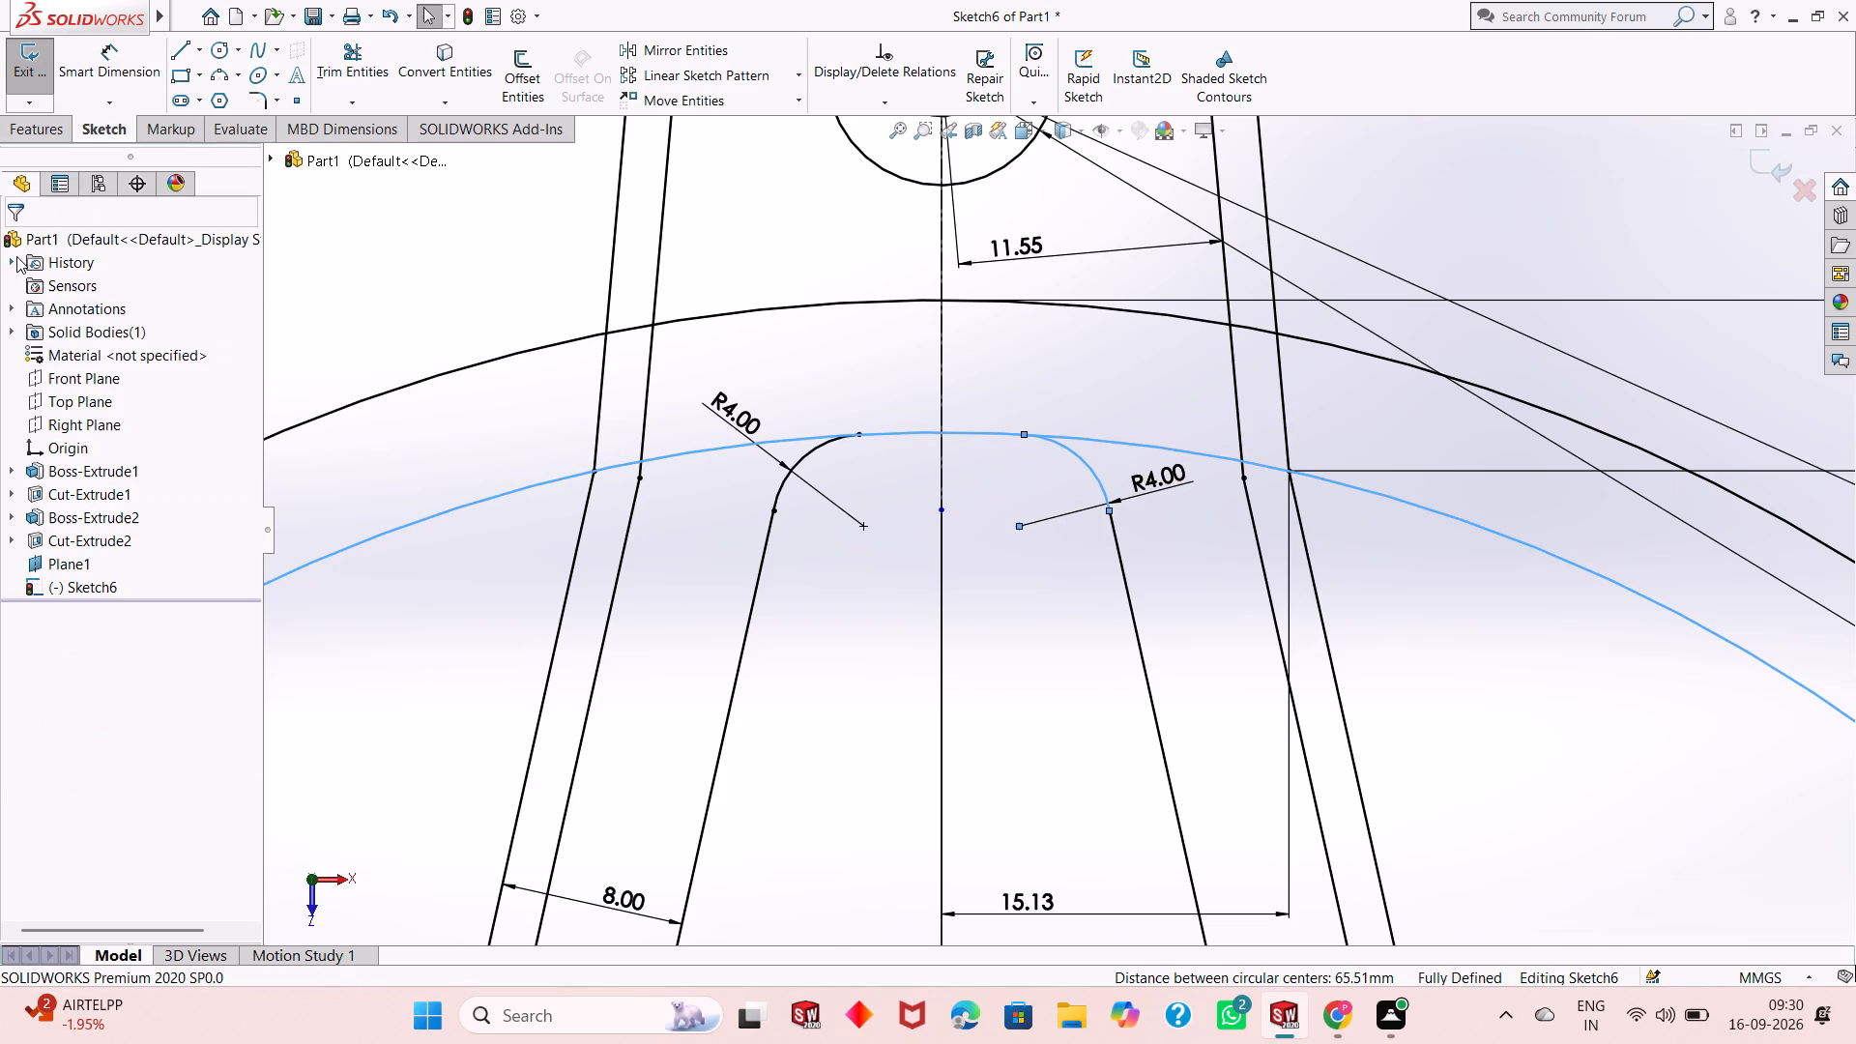
scroll(907, 540, "up", 5)
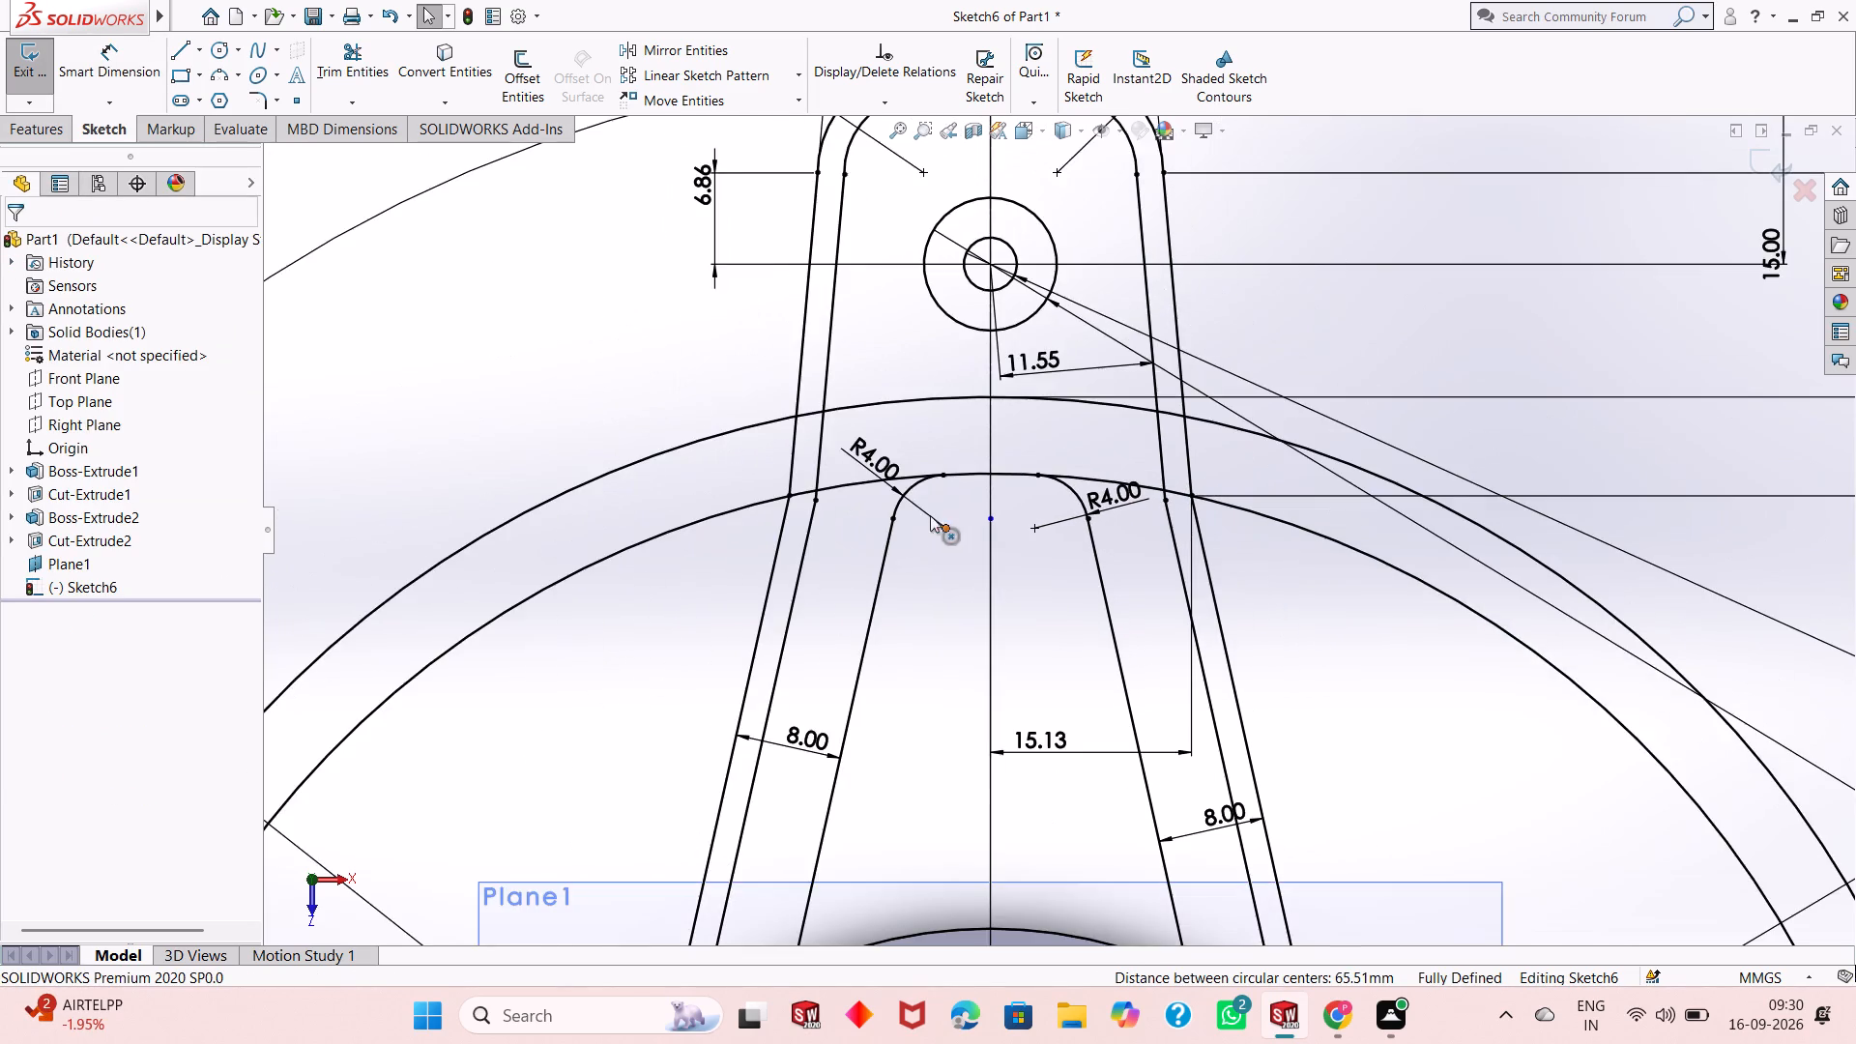
scroll(1115, 692, "down", 2)
key("Escape")
key("Escape")
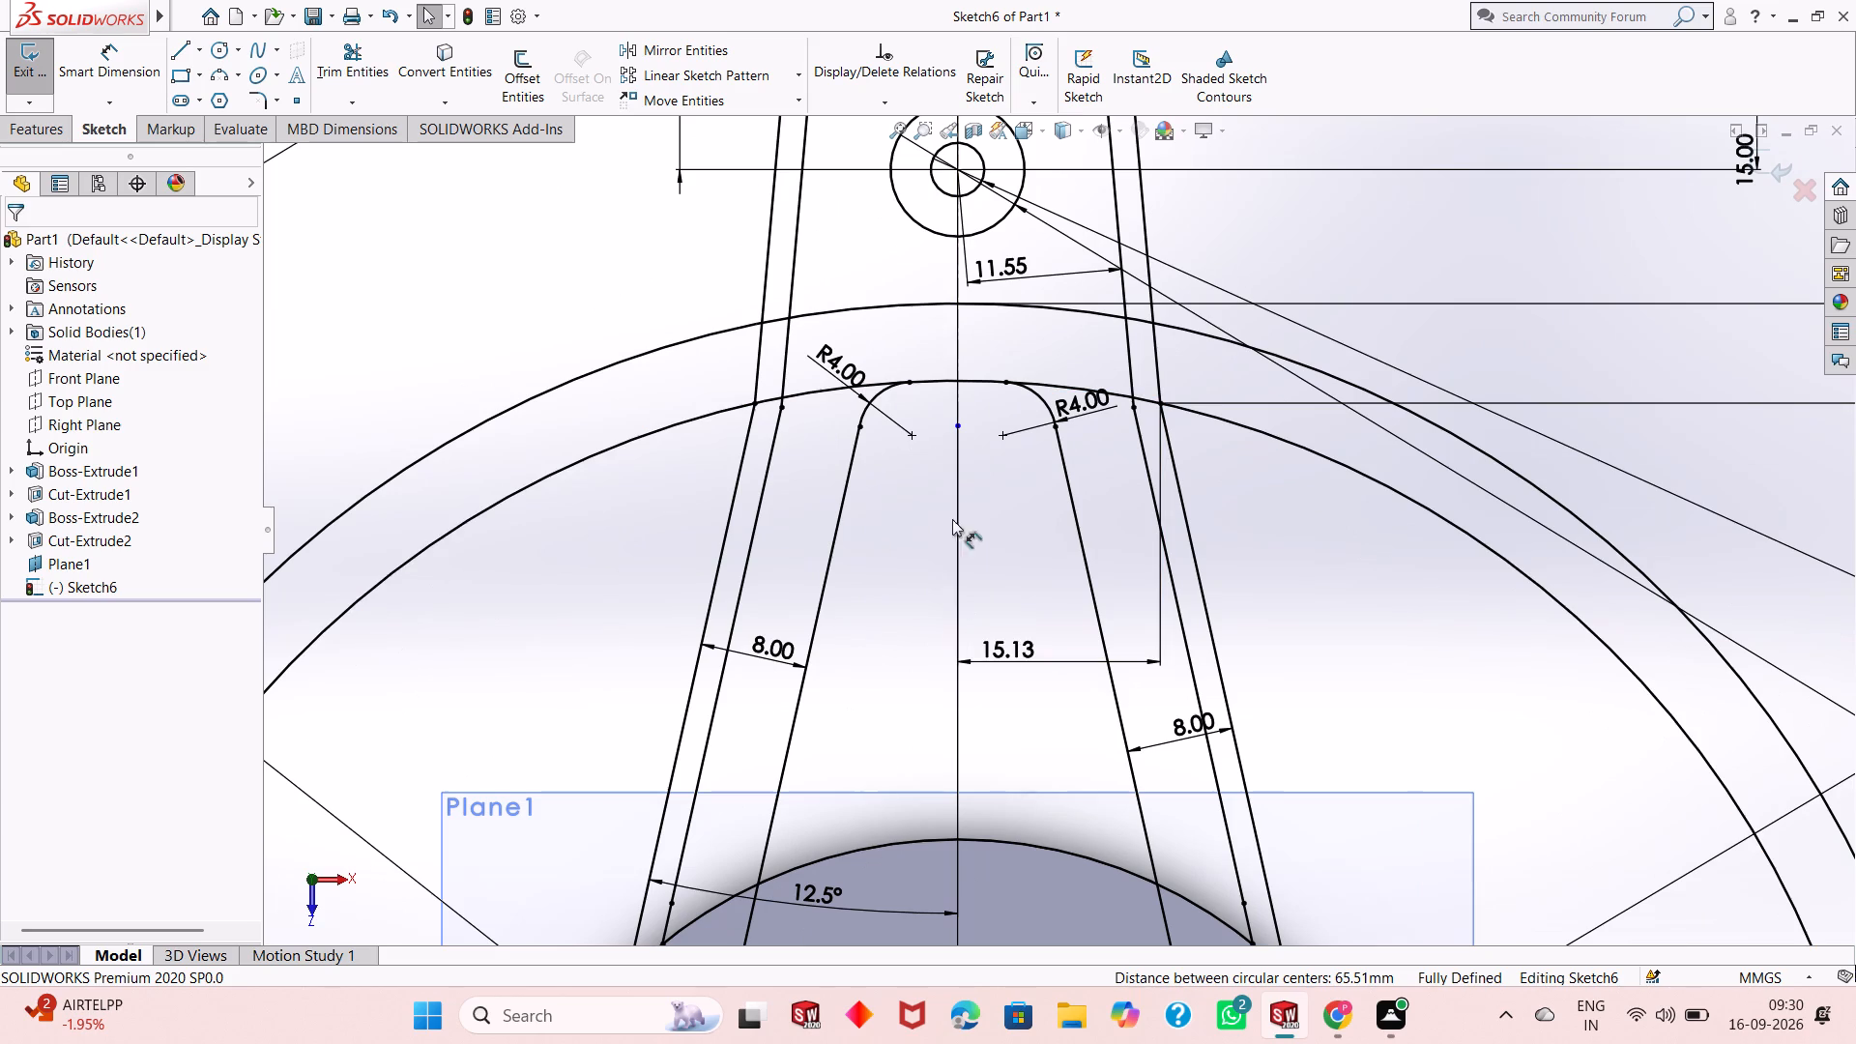
Trim the lower ends of both inward offset lines where they extend inside the hub circle, and end trimming.
scroll(979, 599, "up", 1)
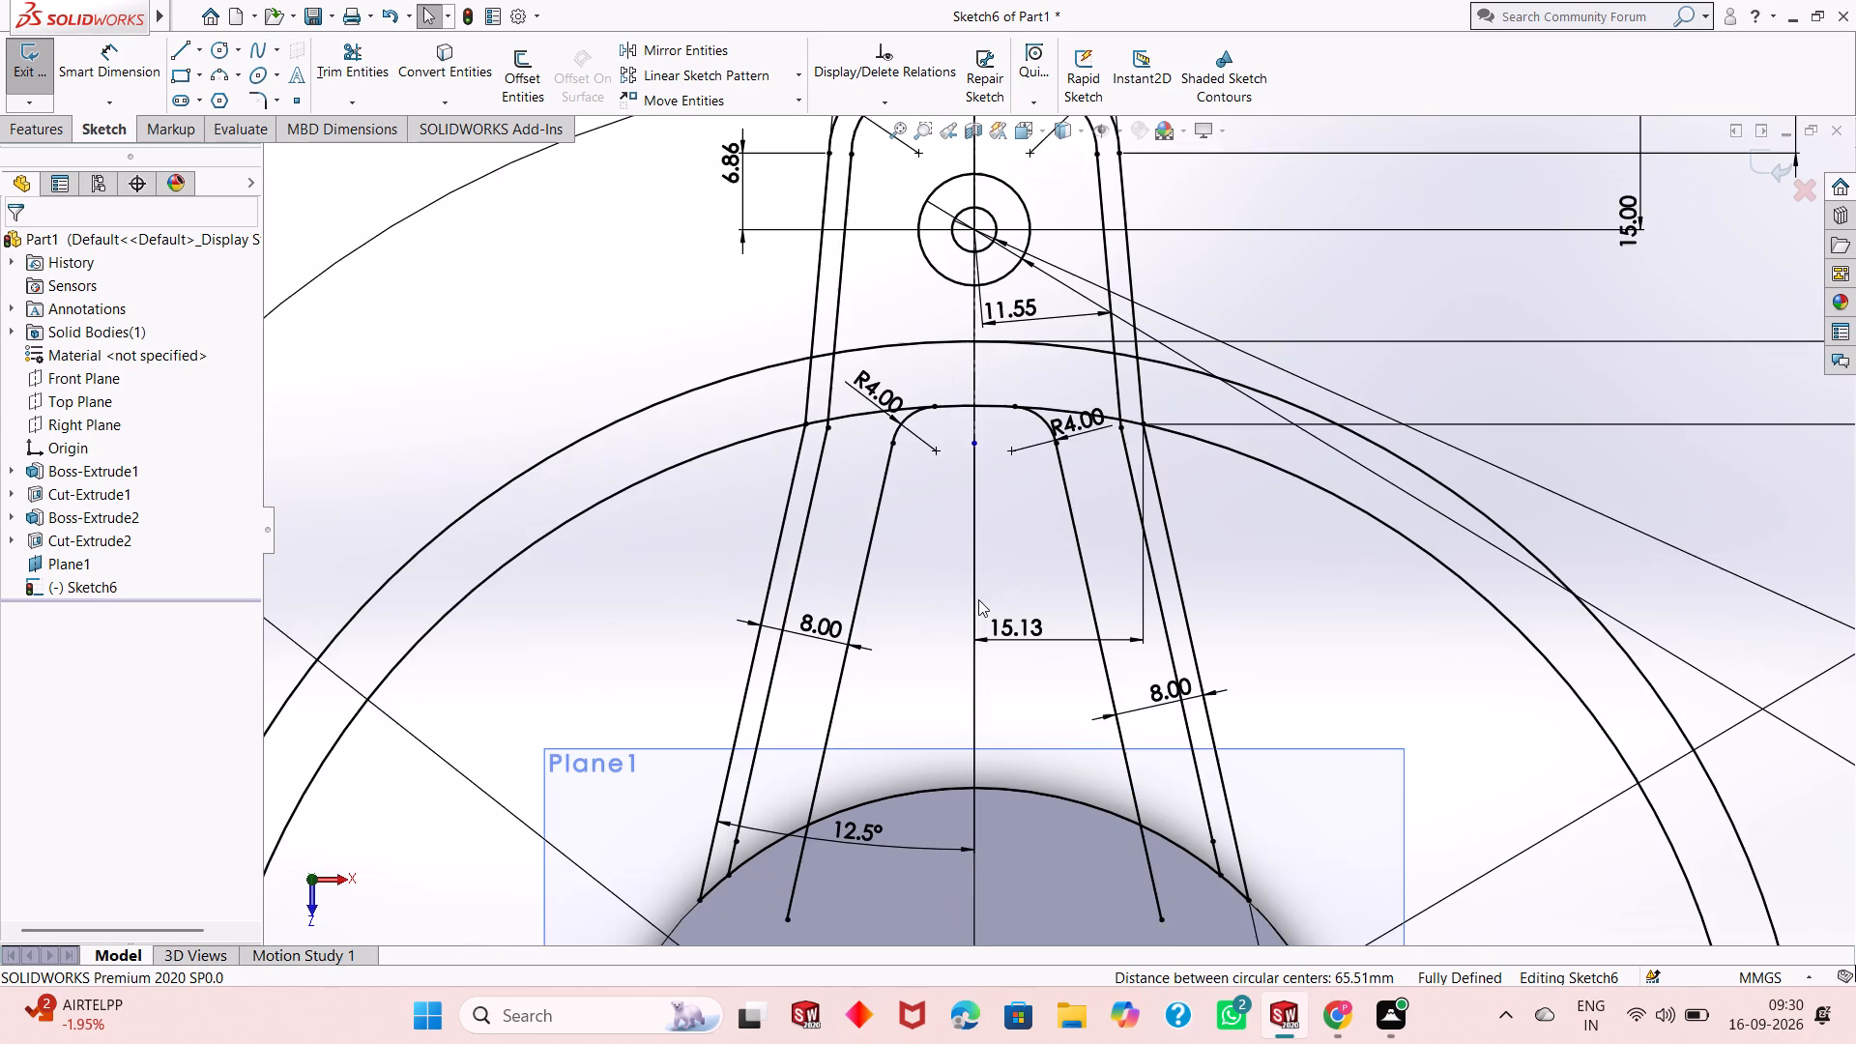
left_click(350, 72)
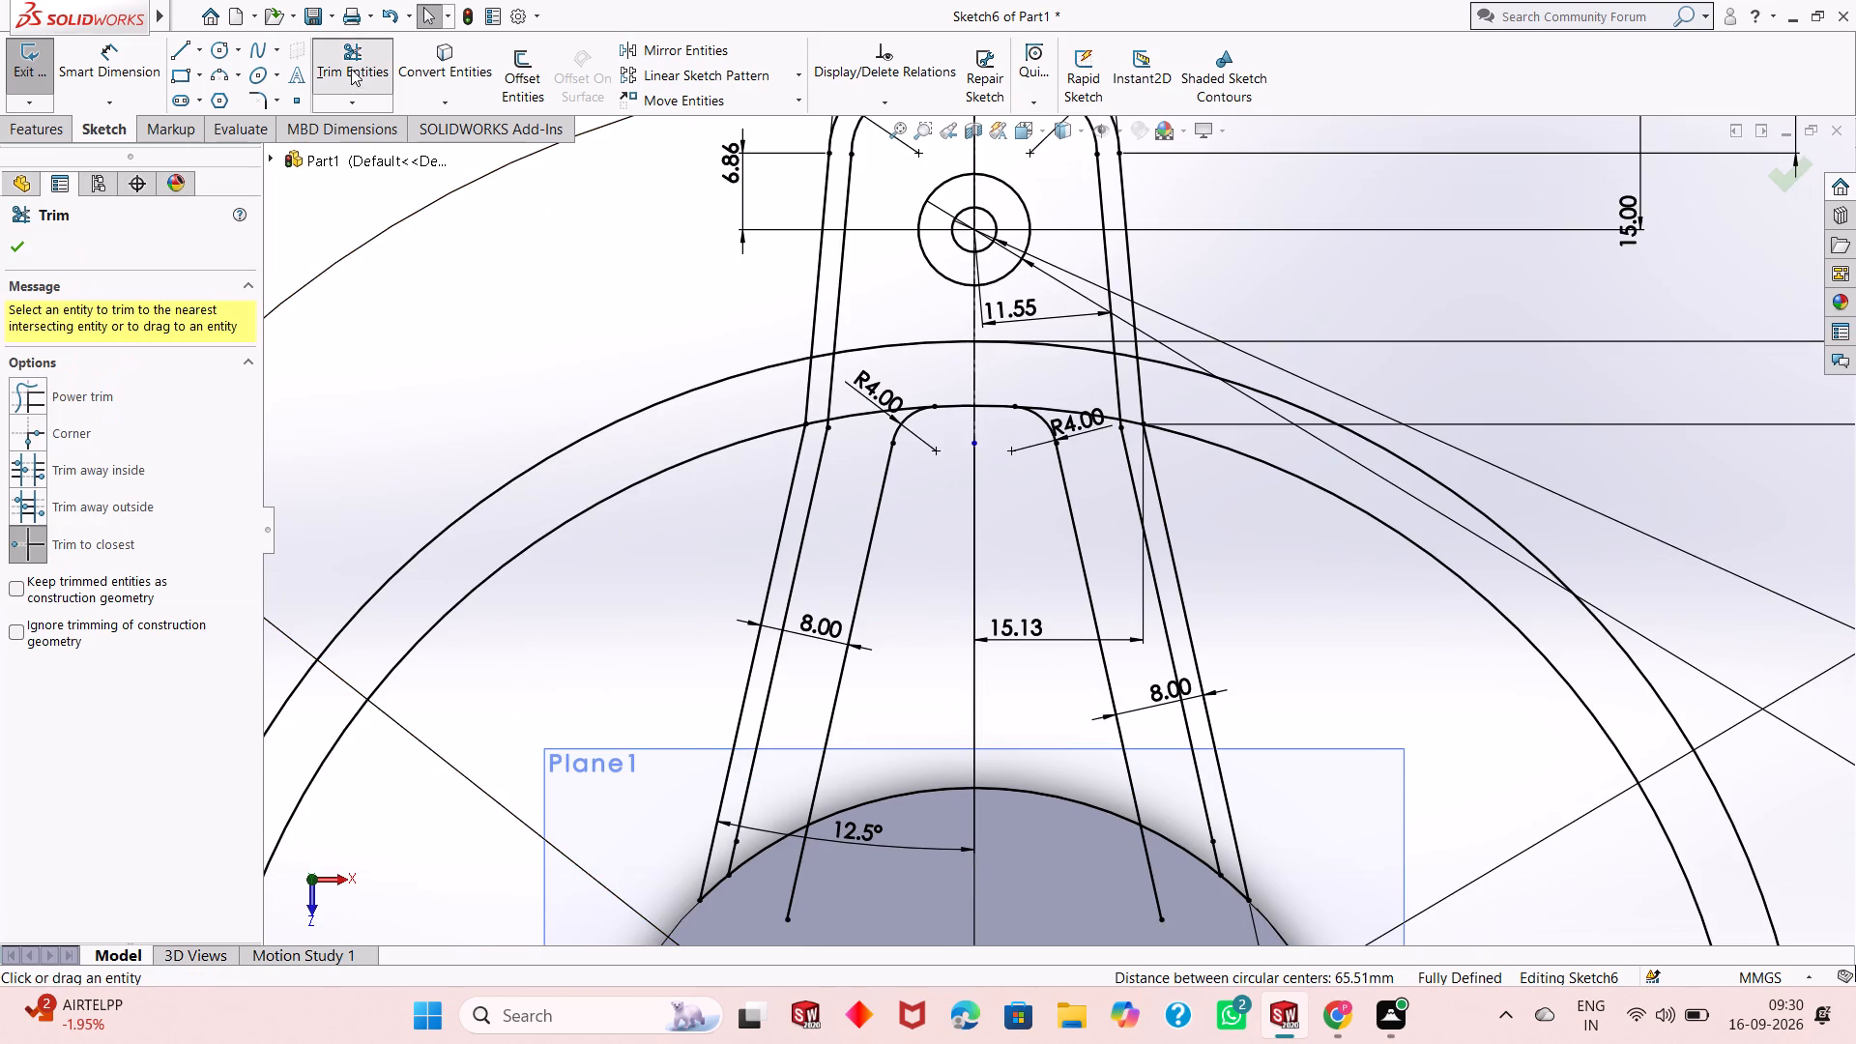
left_click(799, 884)
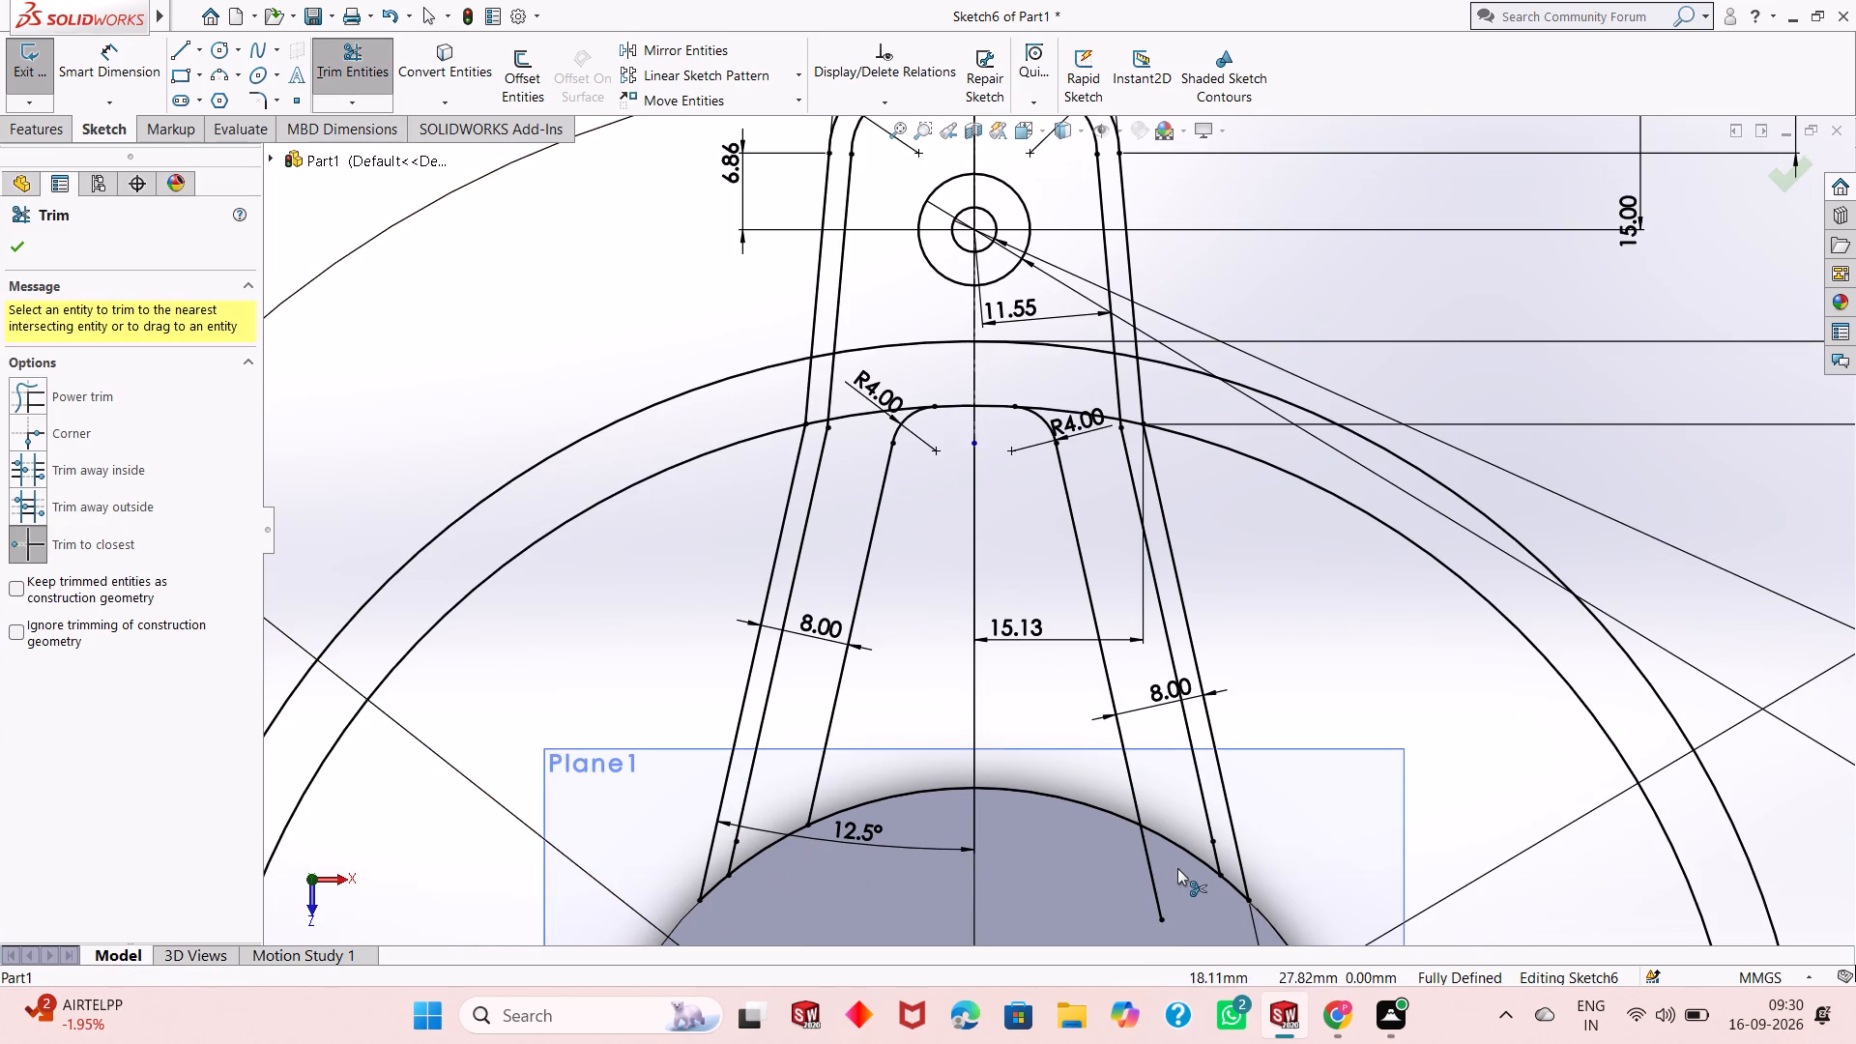
left_click(1152, 883)
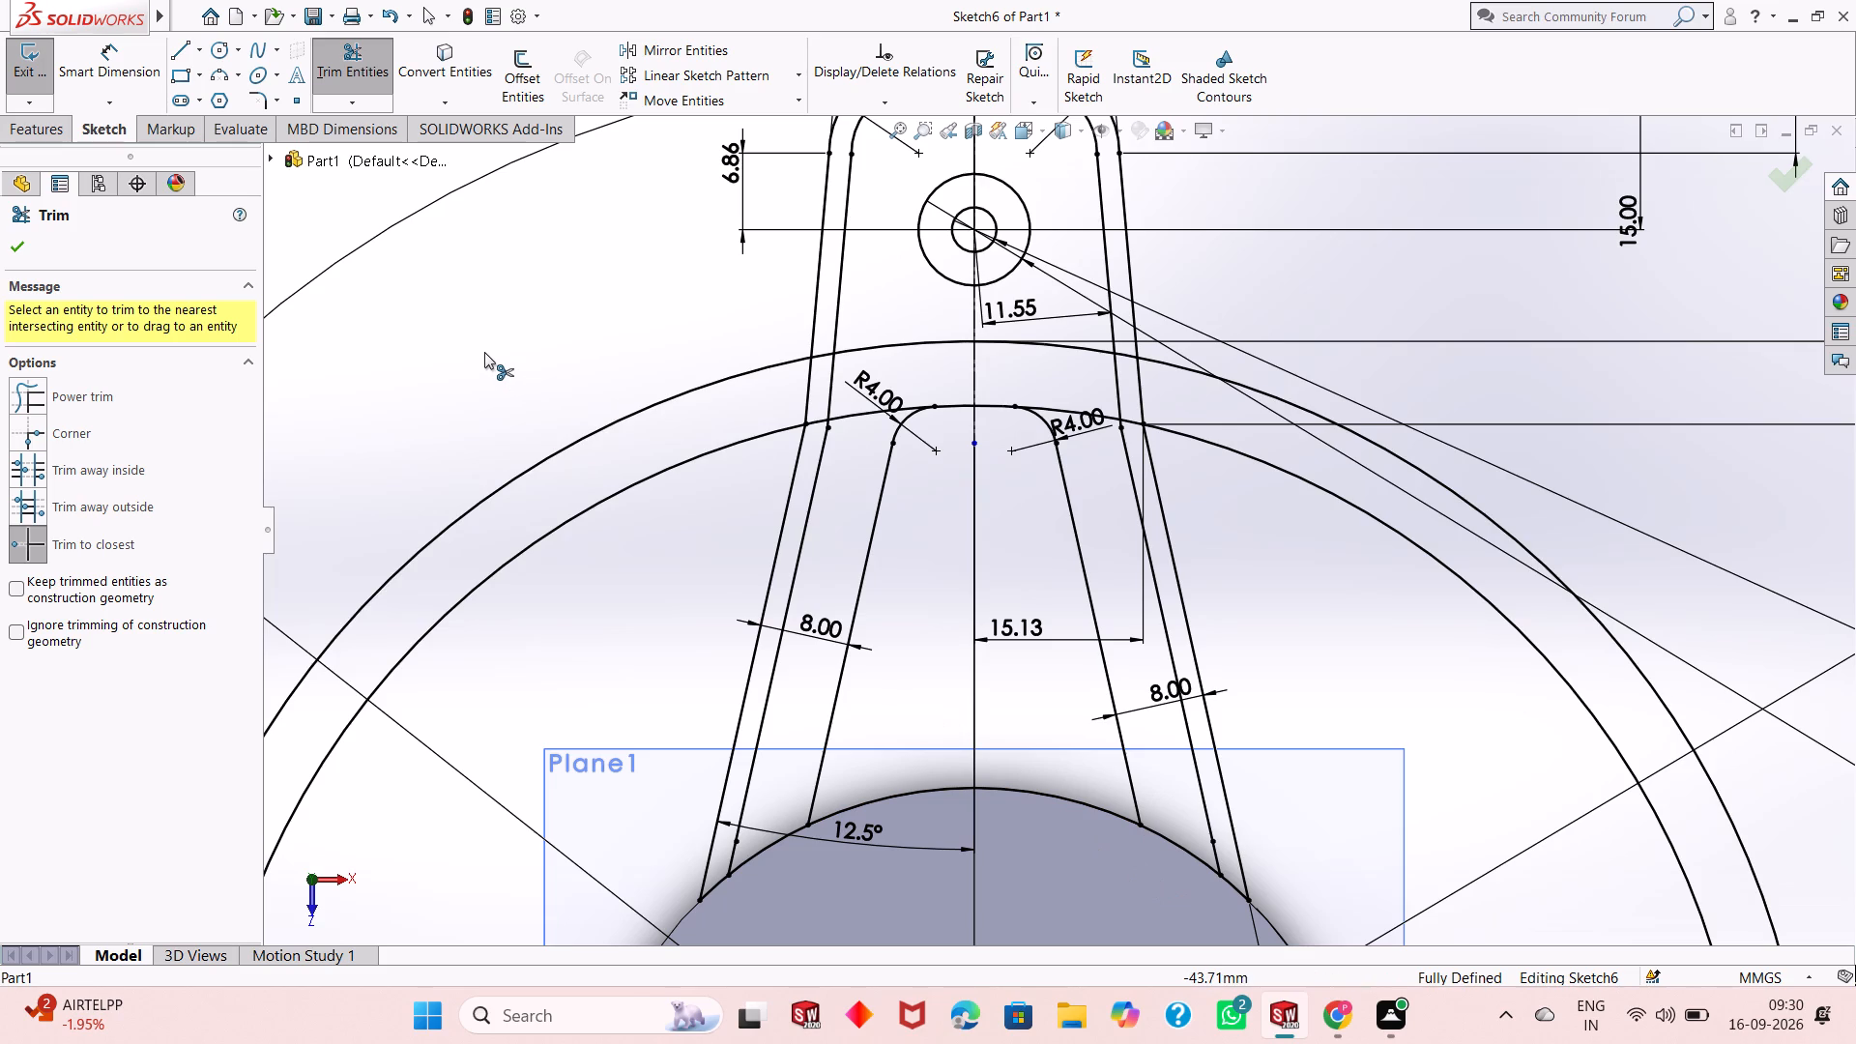
right_click(484, 352)
left_click(559, 416)
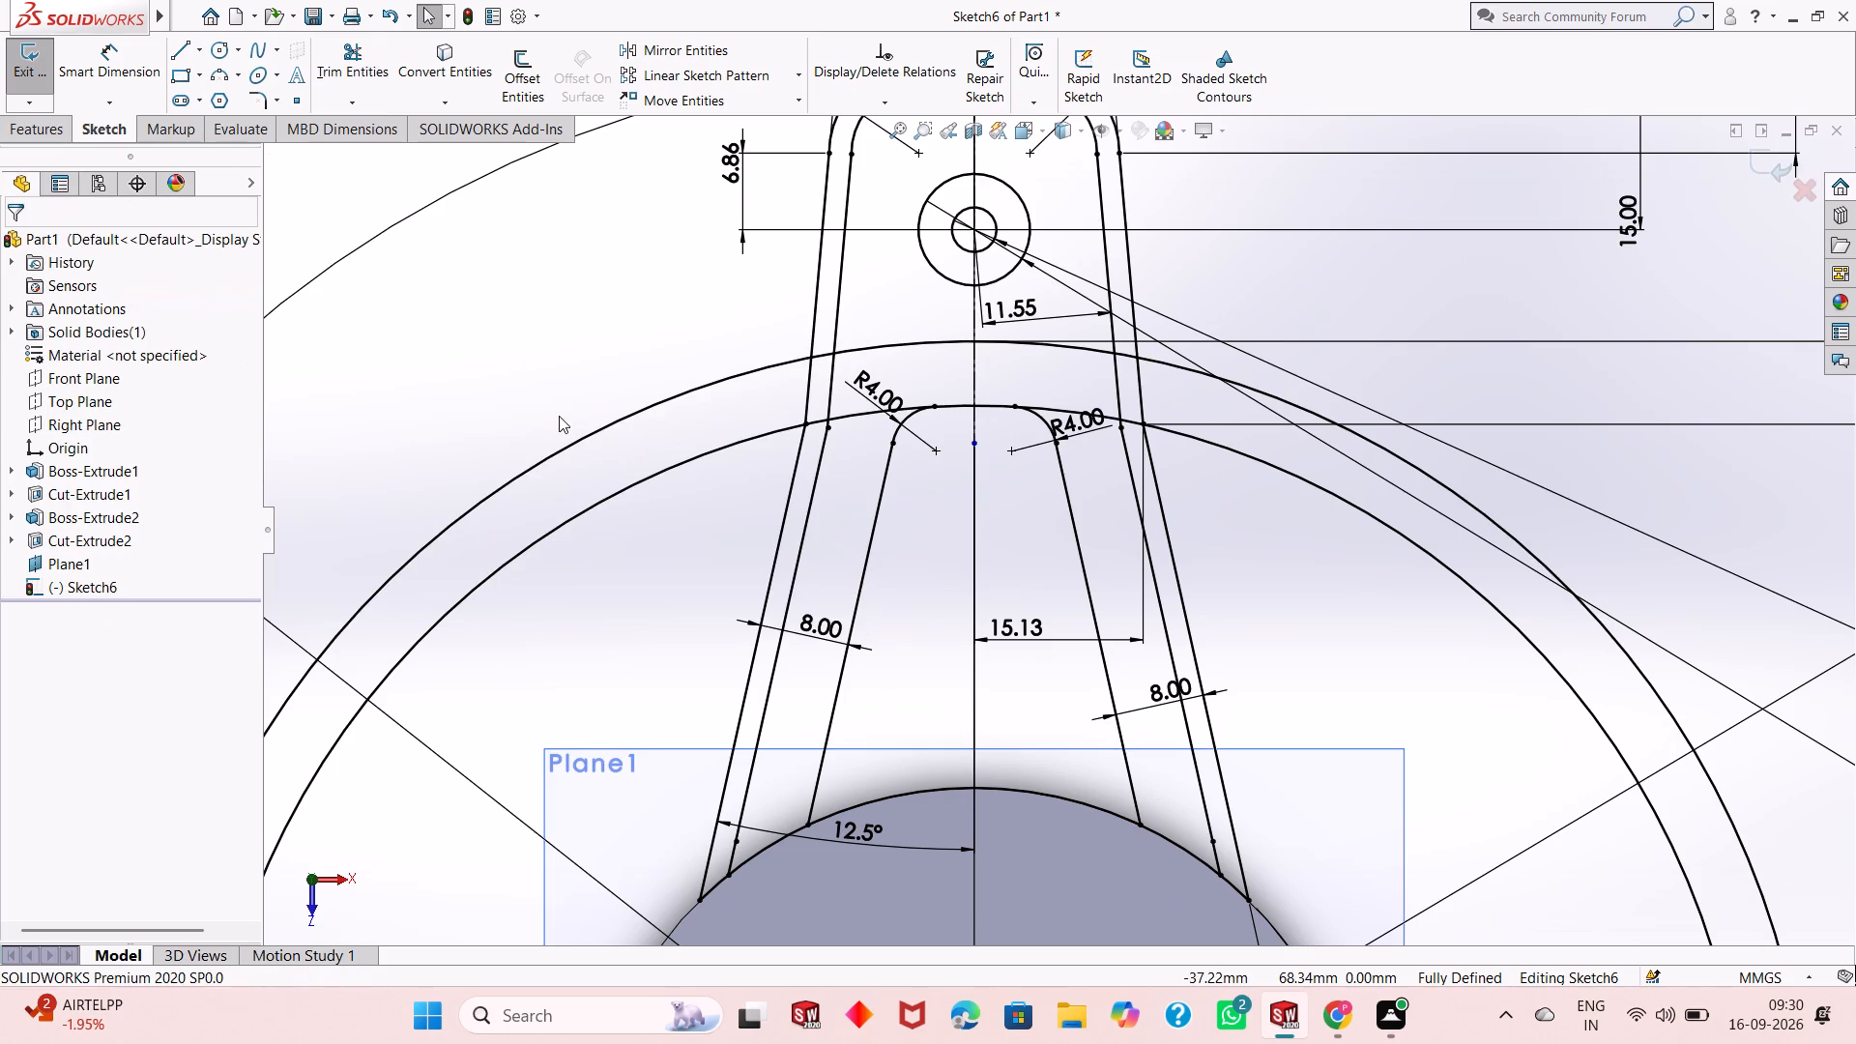
Apply 4 mm sketch fillets to both lower pocket corners between the inward offset lines and the hub arc, accepting deletion of the corner relations.
scroll(904, 708, "up", 4)
scroll(1022, 805, "down", 4)
scroll(1015, 645, "down", 3)
scroll(977, 518, "down", 3)
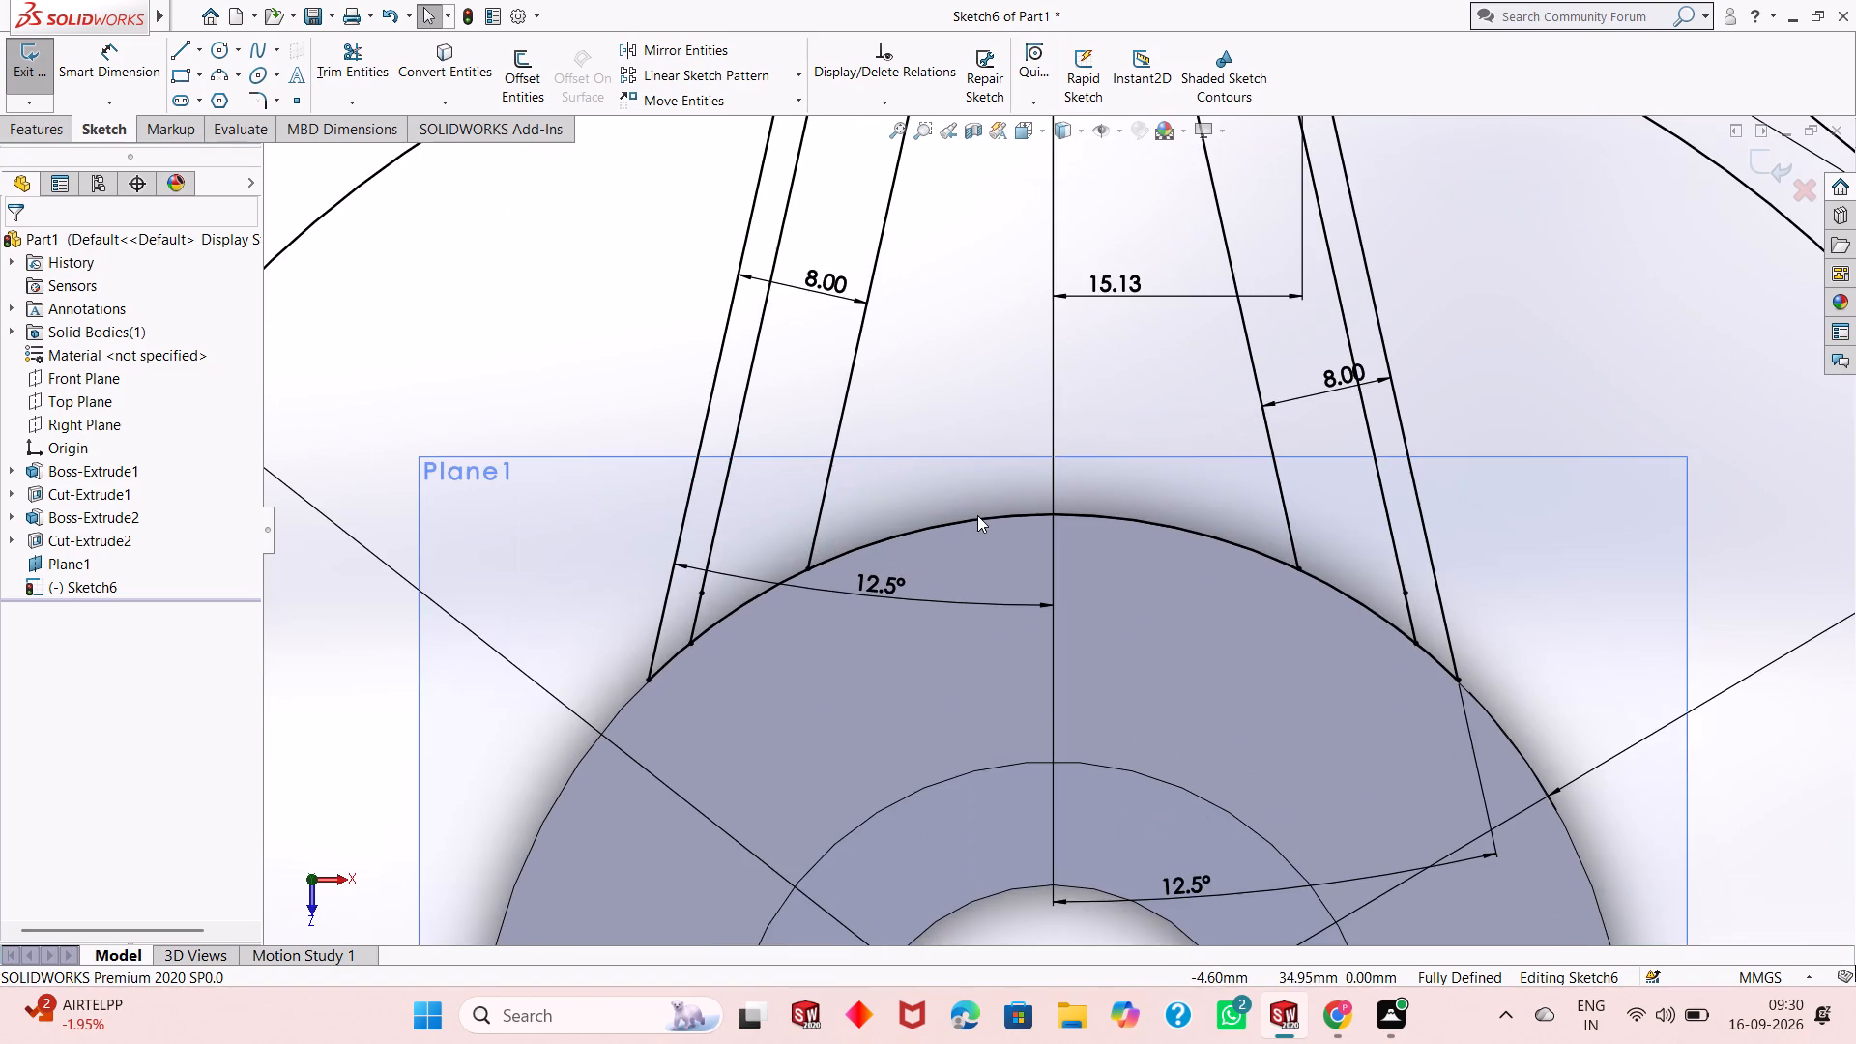
left_click(258, 99)
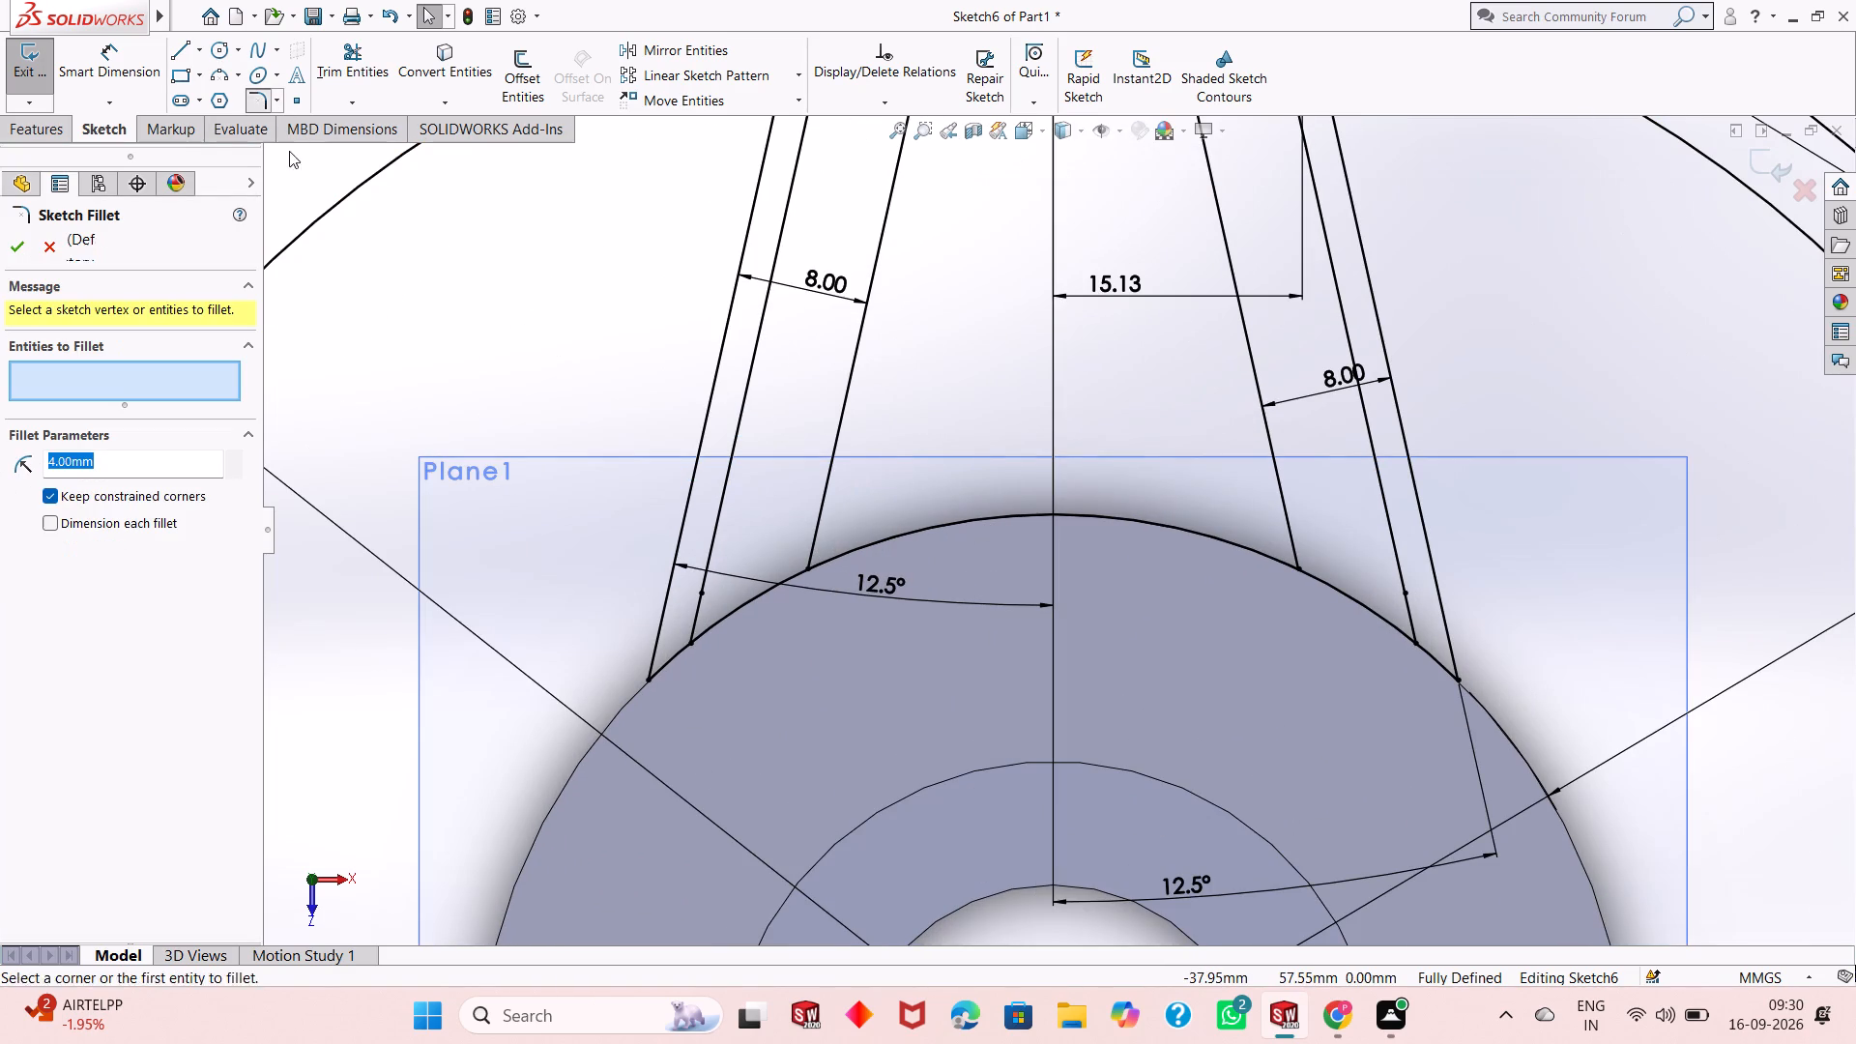
left_click(846, 554)
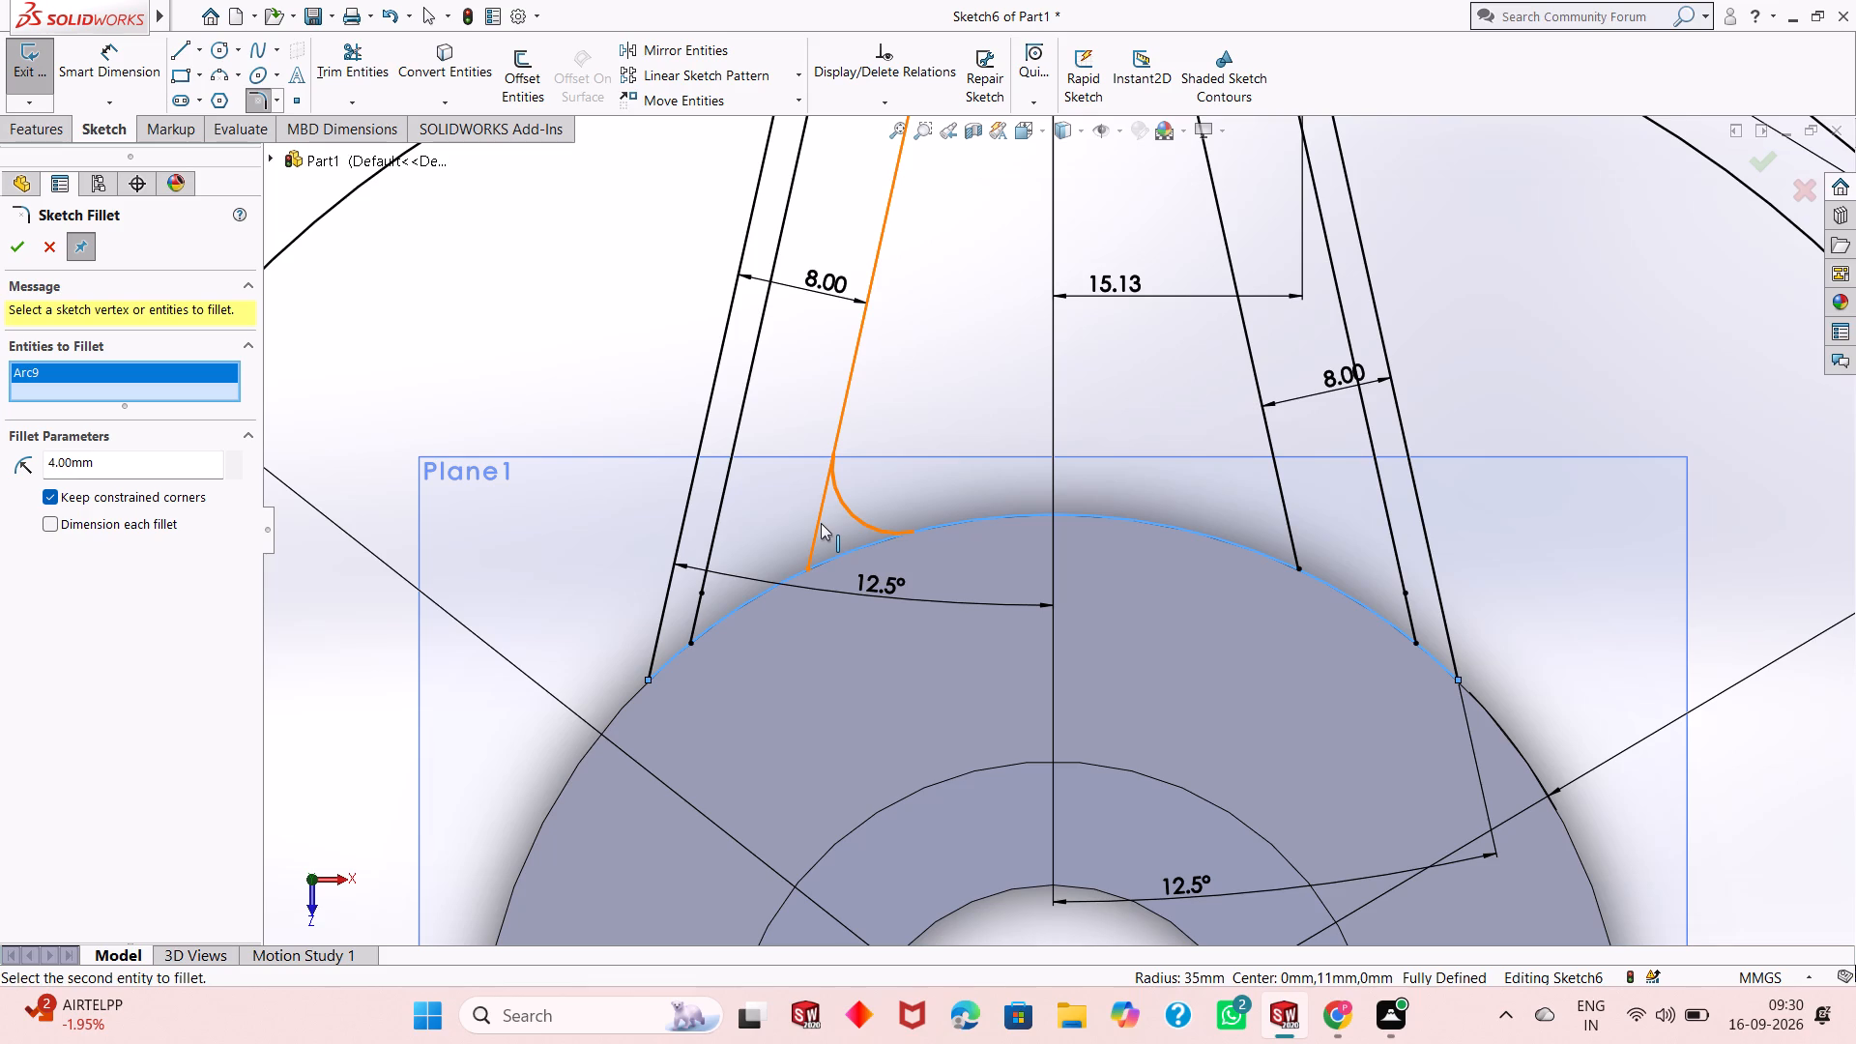
left_click(821, 523)
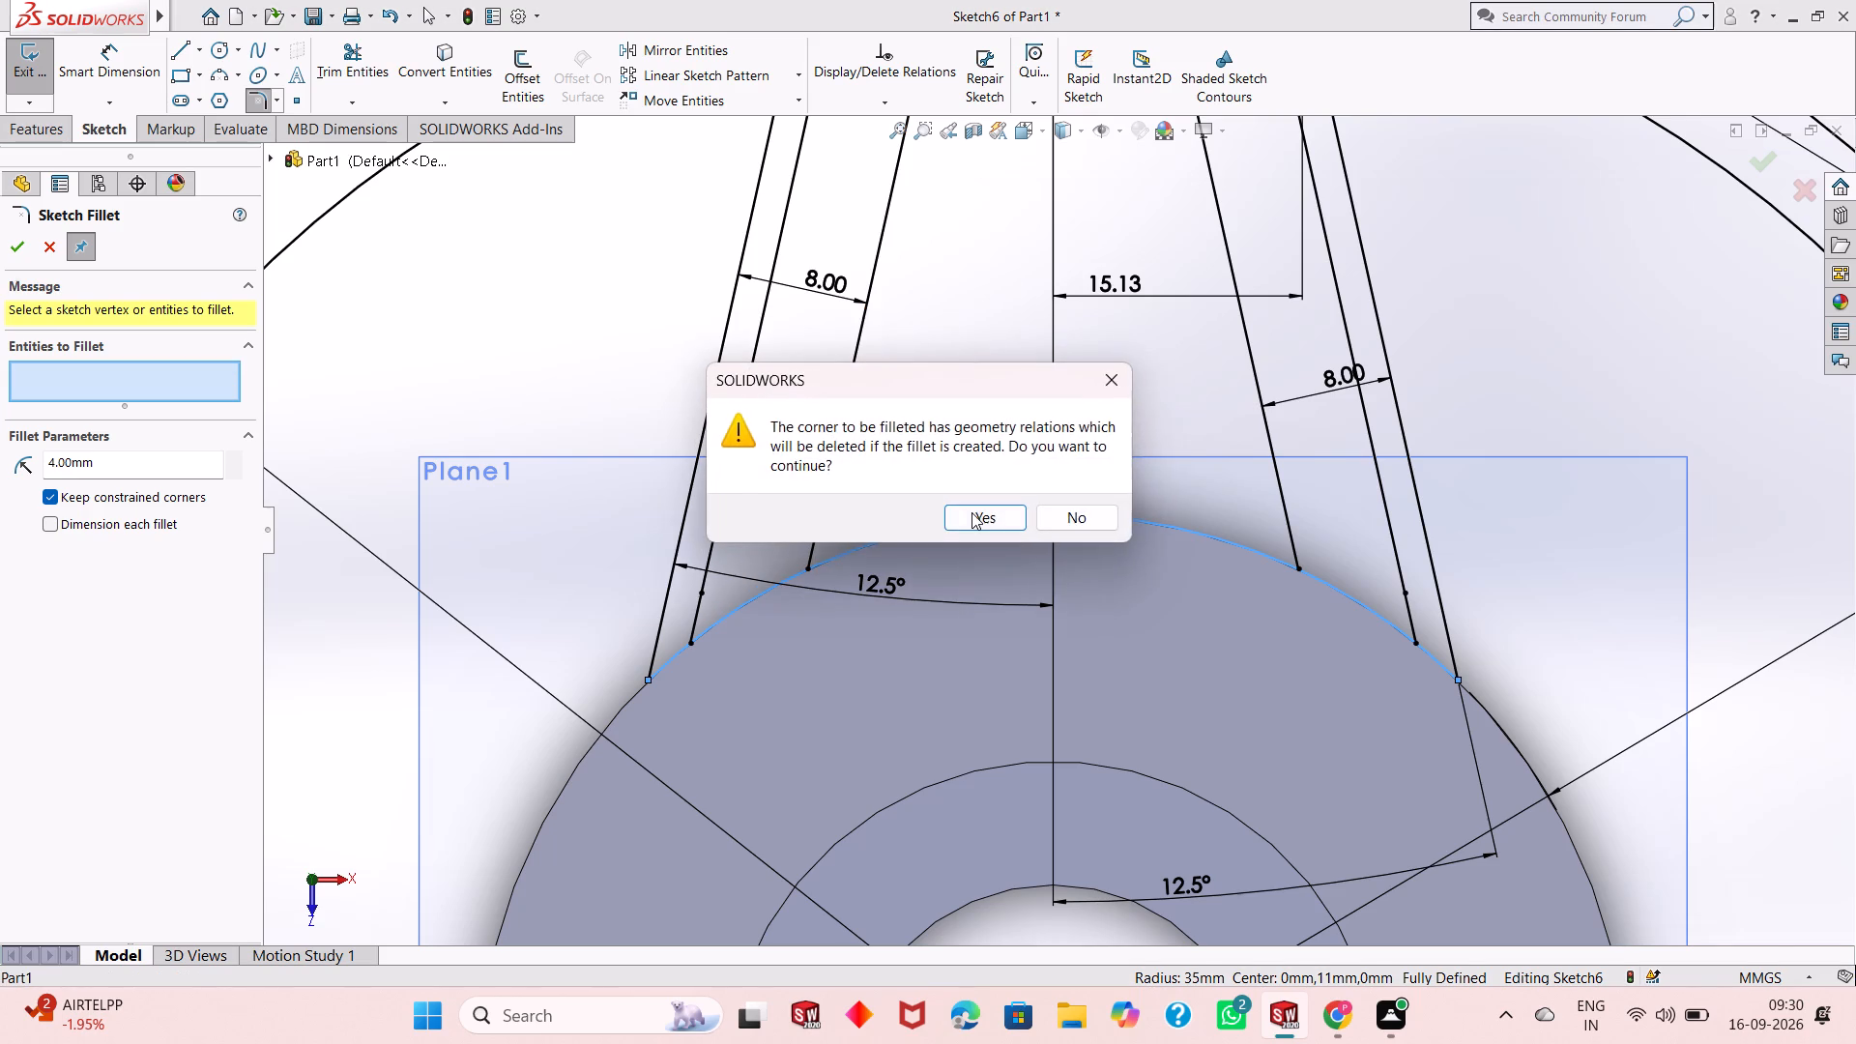
left_click(971, 512)
left_click(1291, 521)
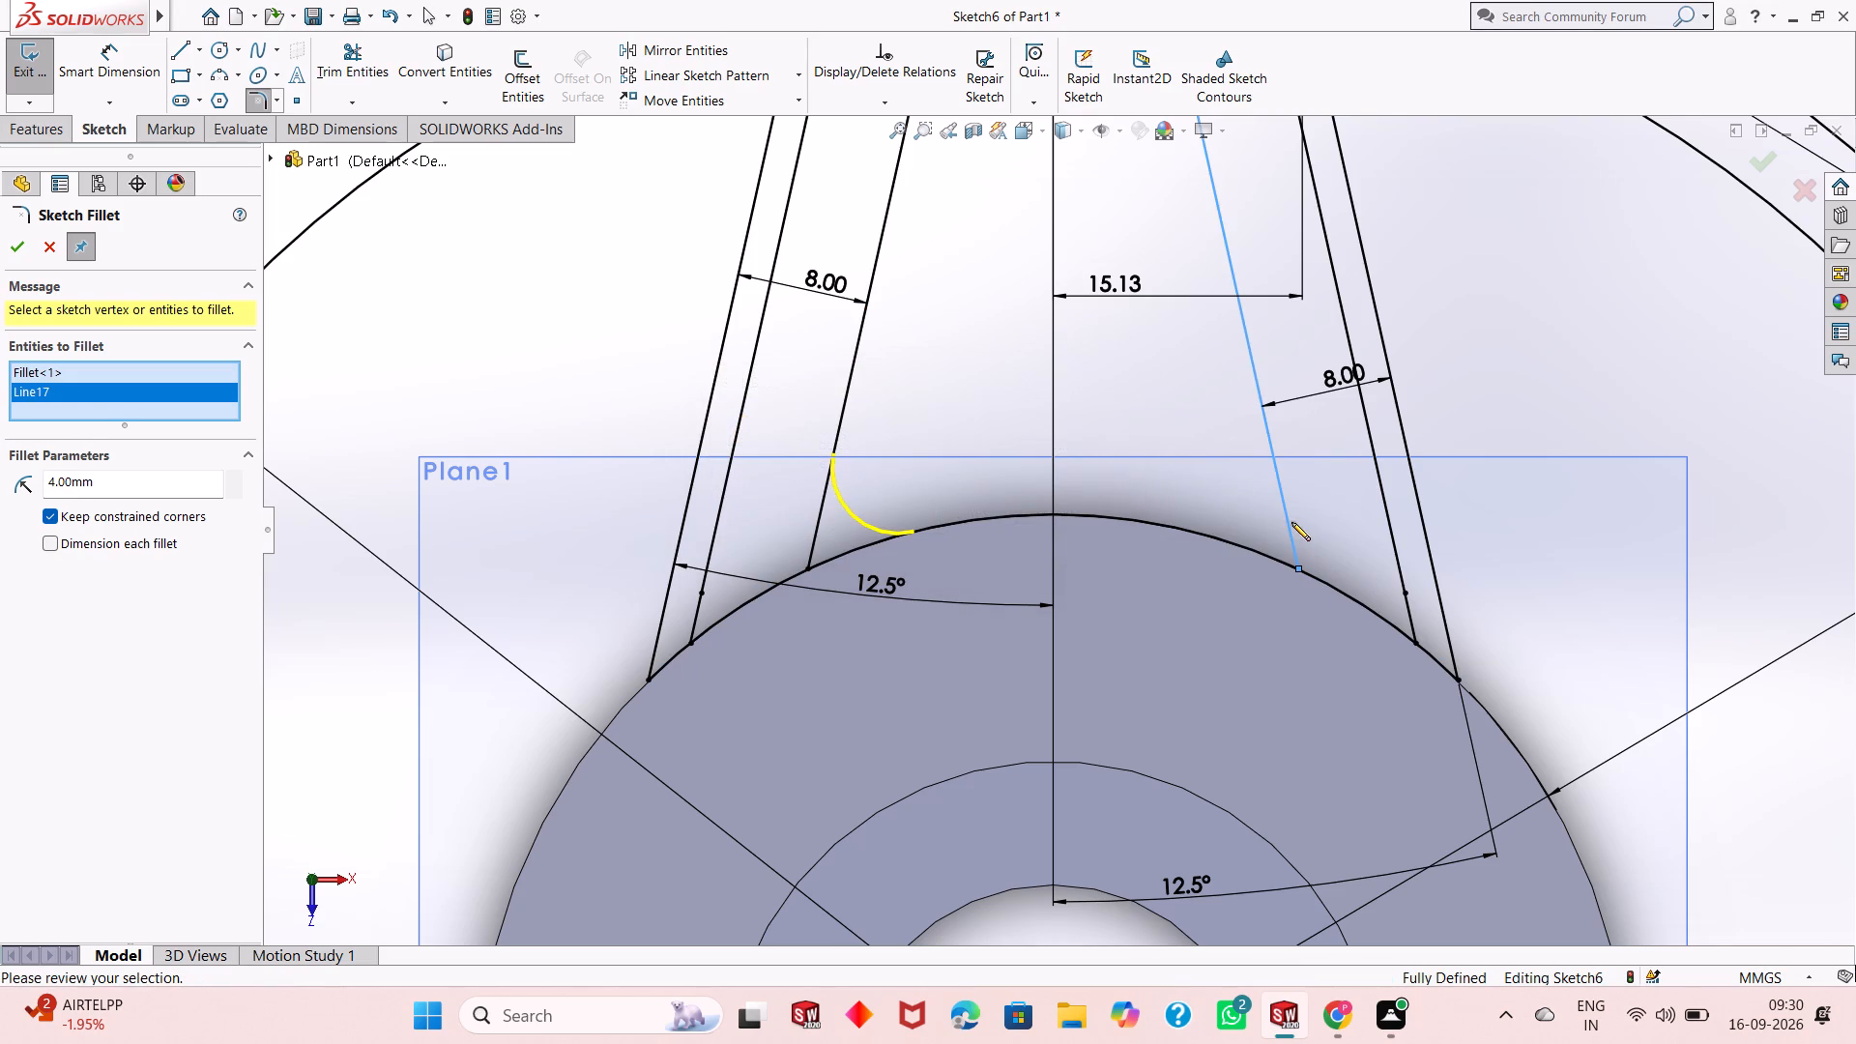
left_click(1250, 544)
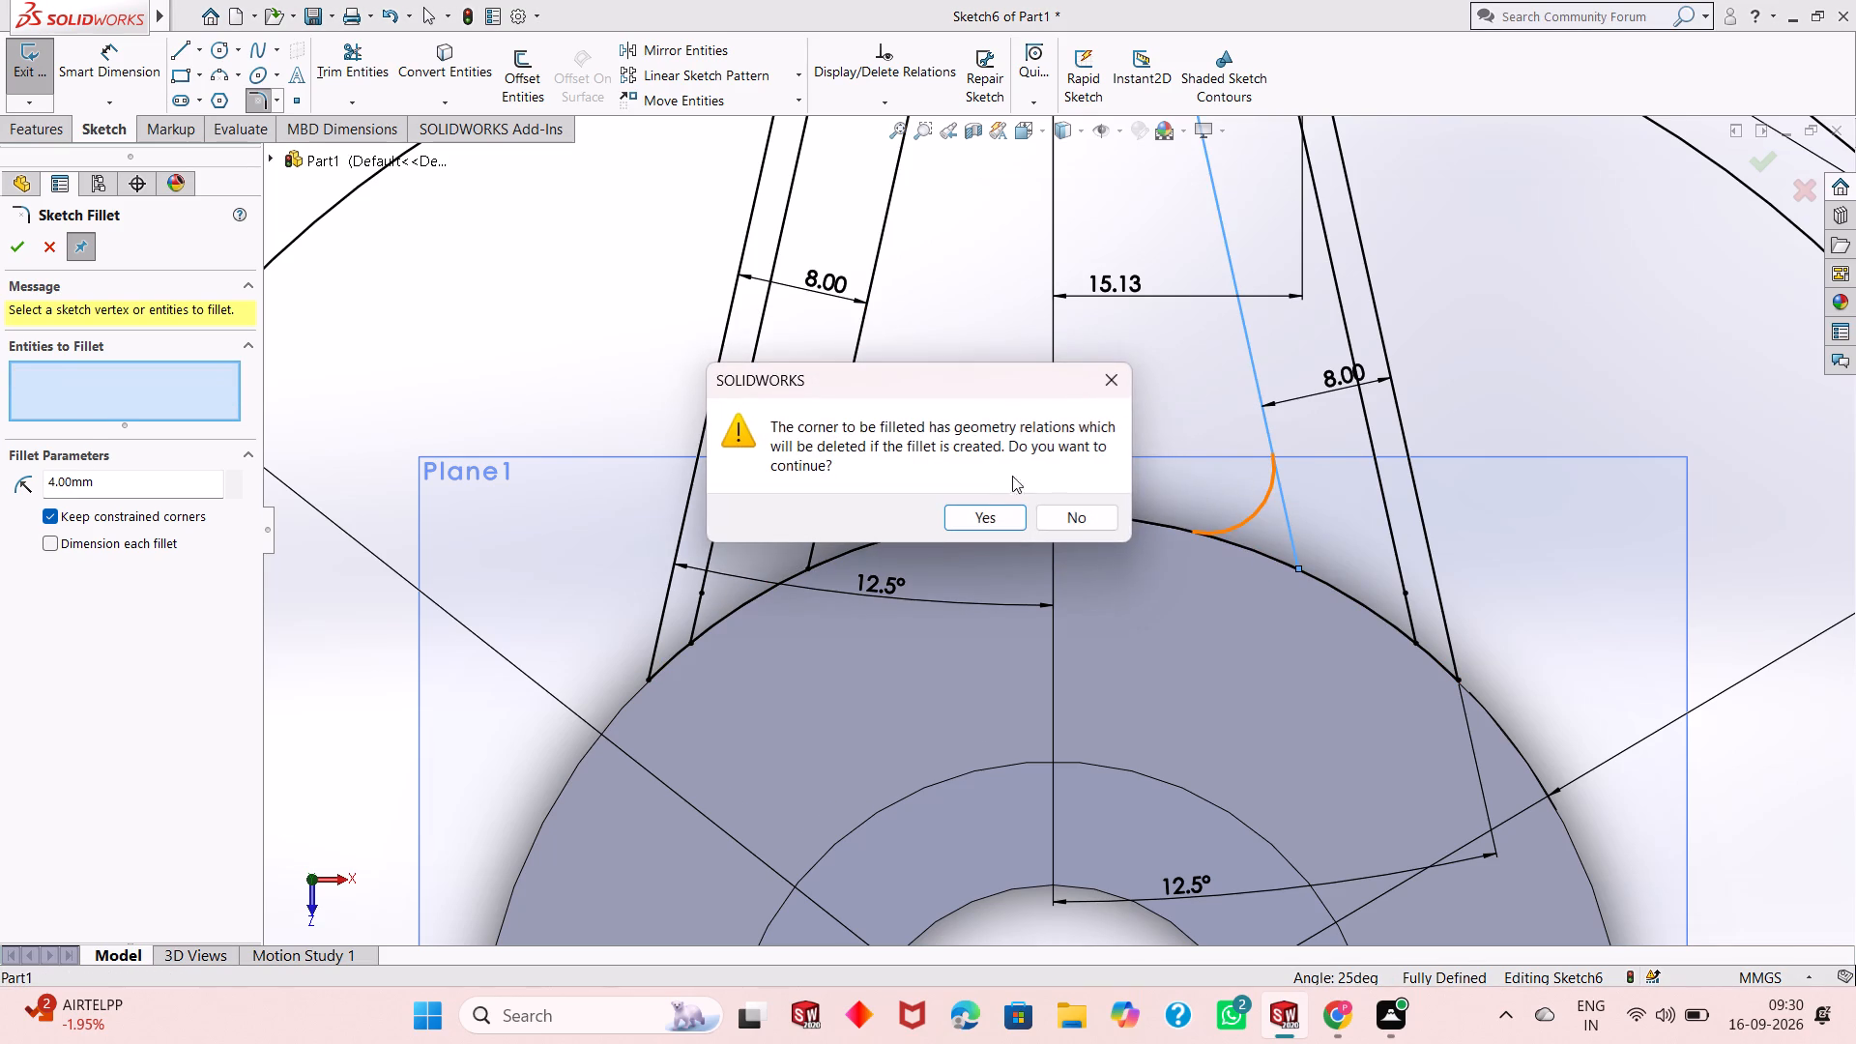
left_click(983, 524)
scroll(936, 615, "up", 3)
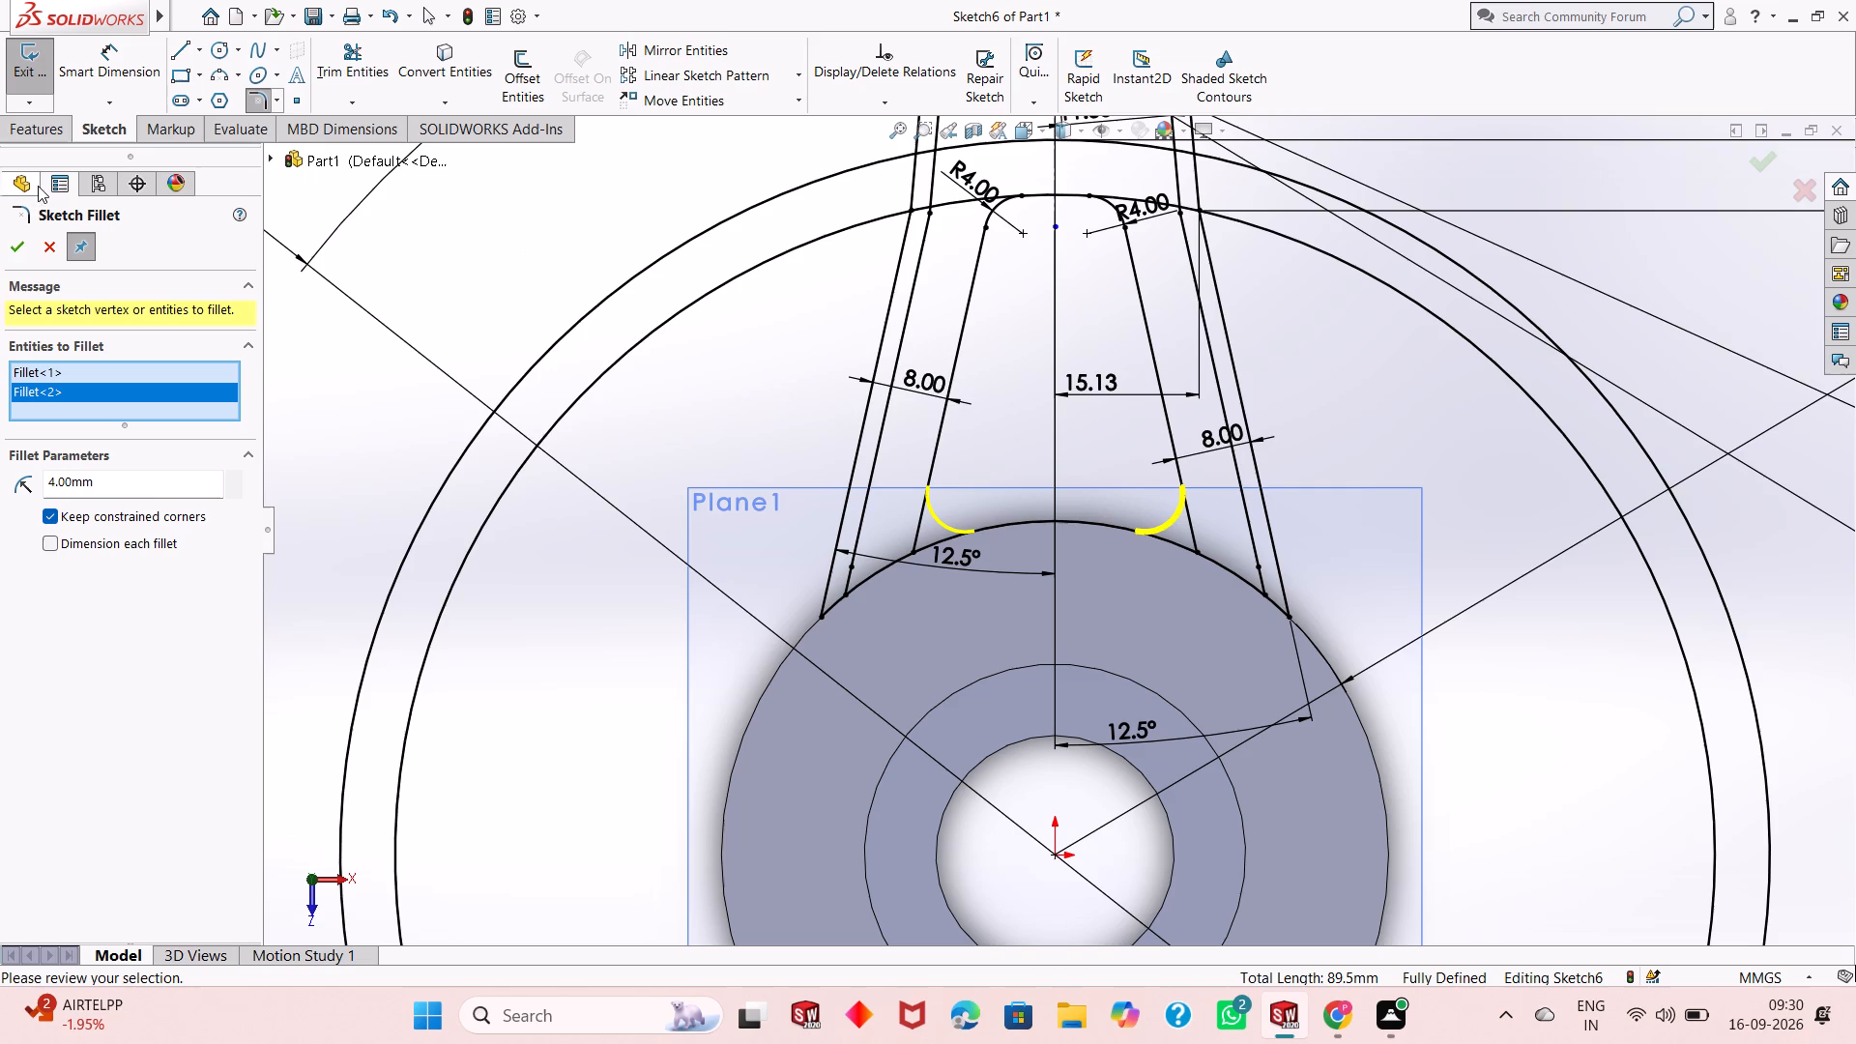
left_click(17, 246)
scroll(969, 375, "up", 2)
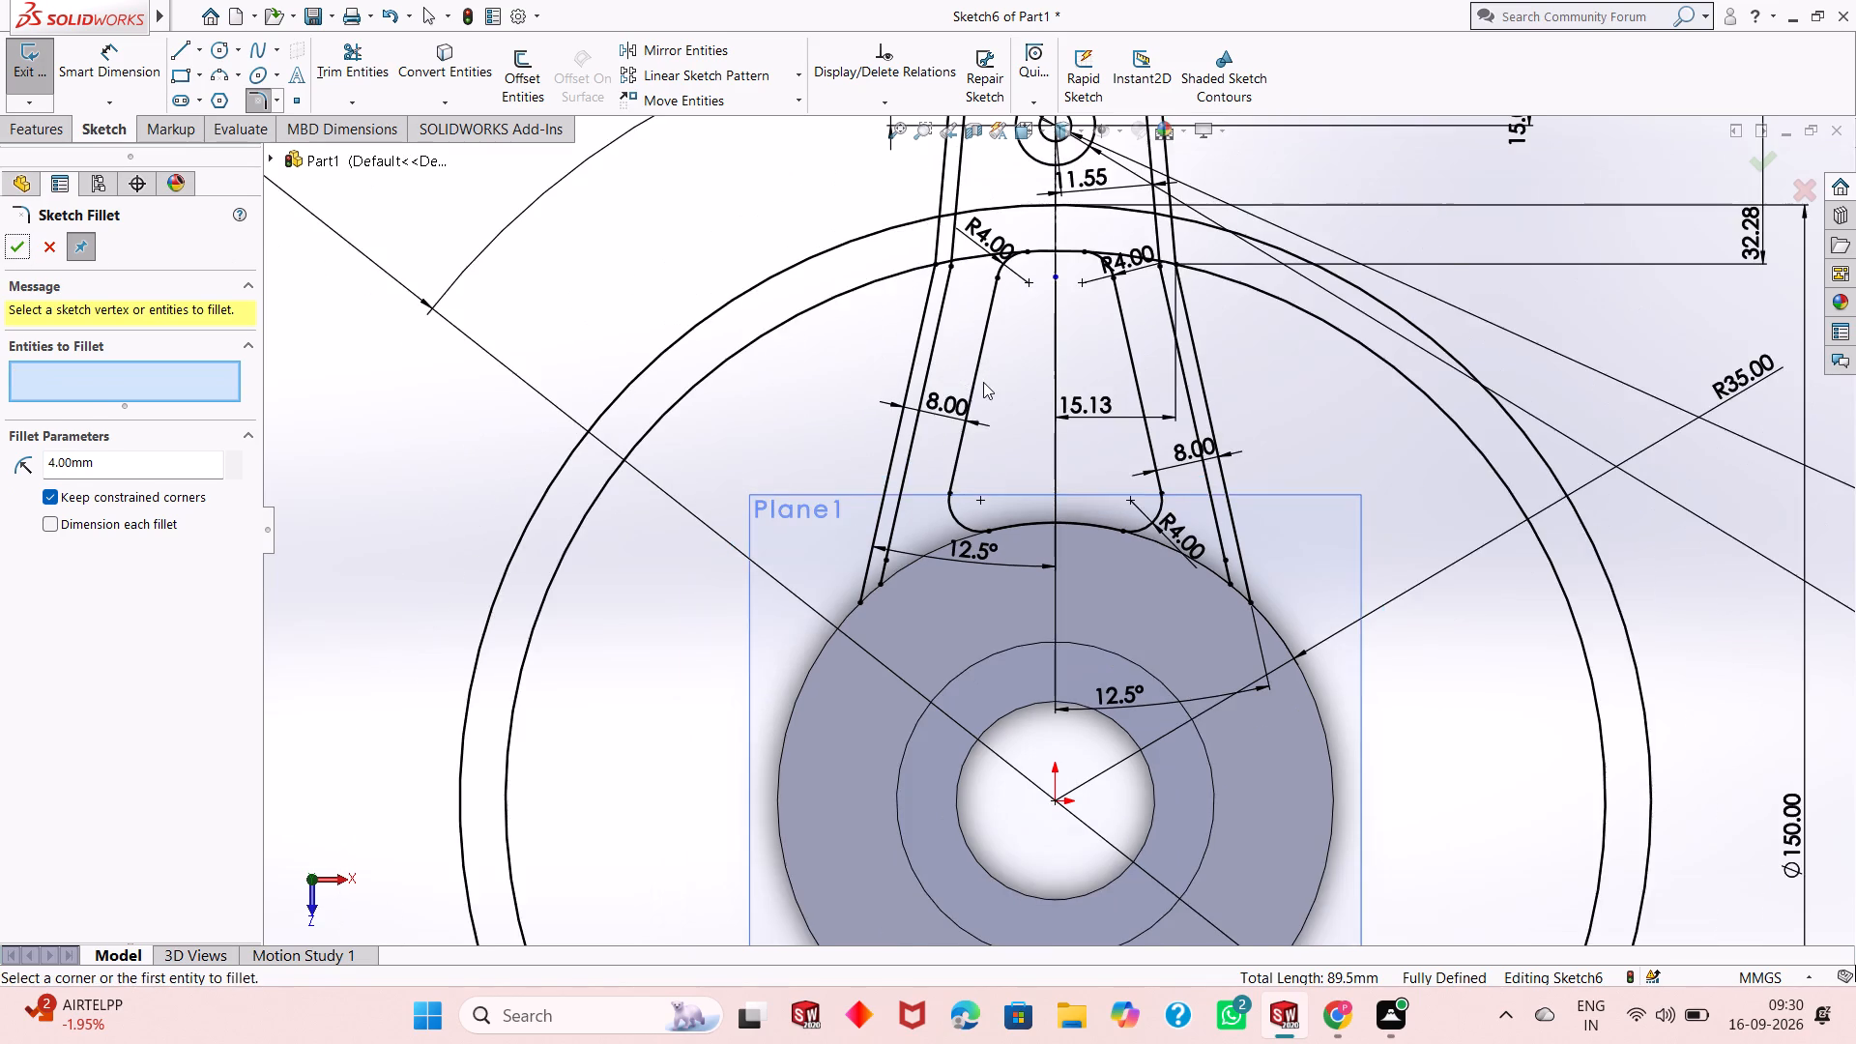
Trim away the inner large circle from the pocket's upper left corner outward, across the left lug lines and around outside the lug.
scroll(1089, 455, "down", 1)
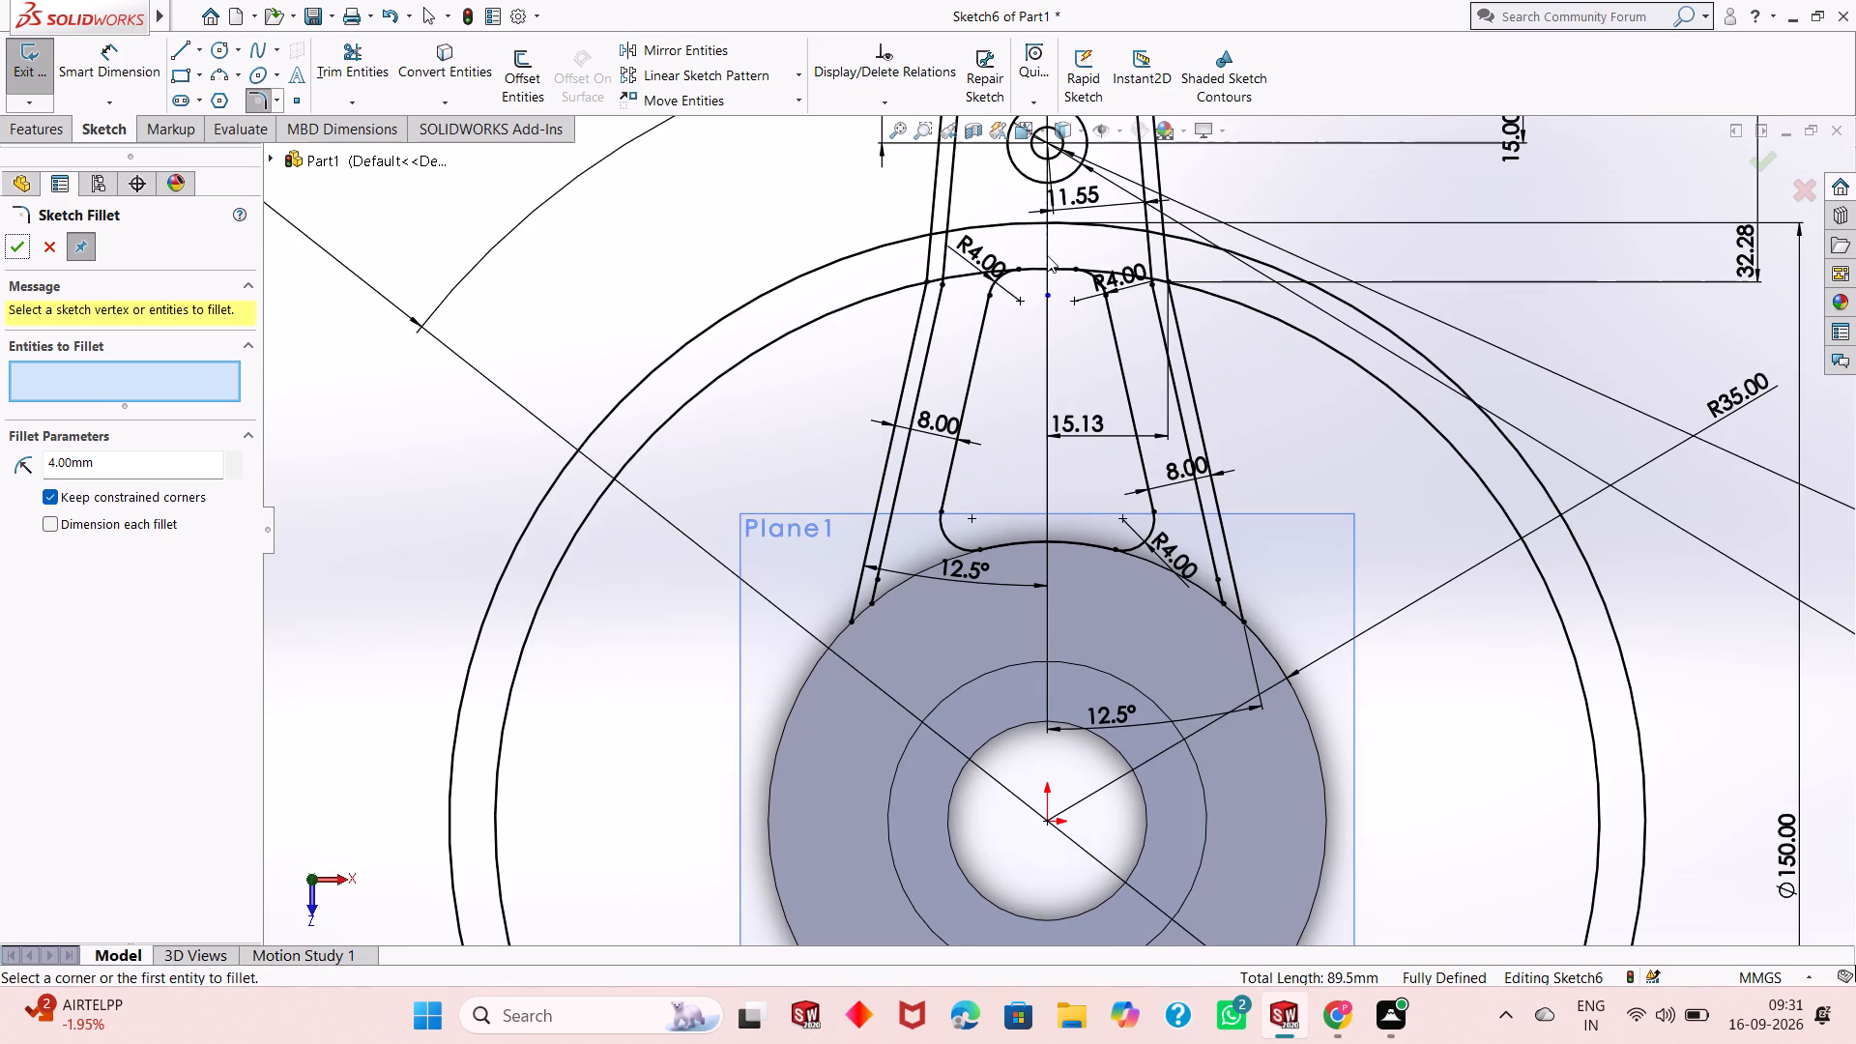
left_click(377, 50)
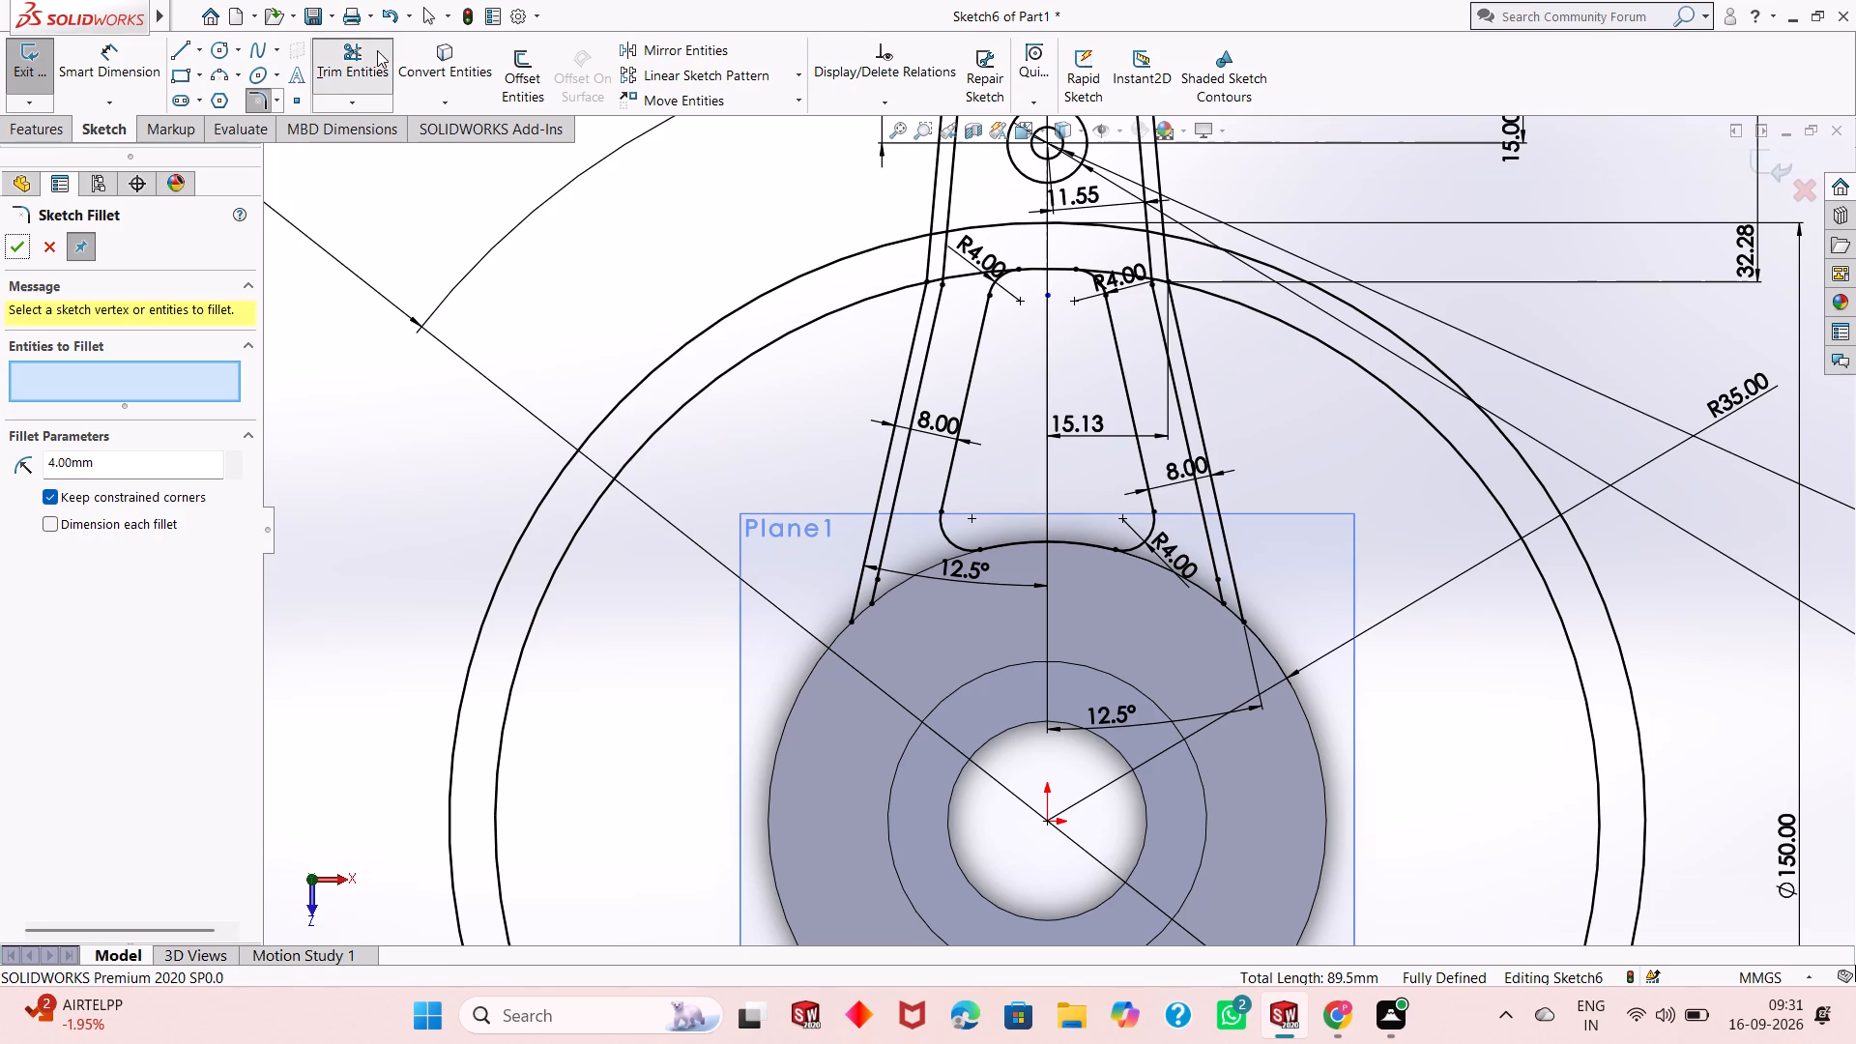
left_click(966, 276)
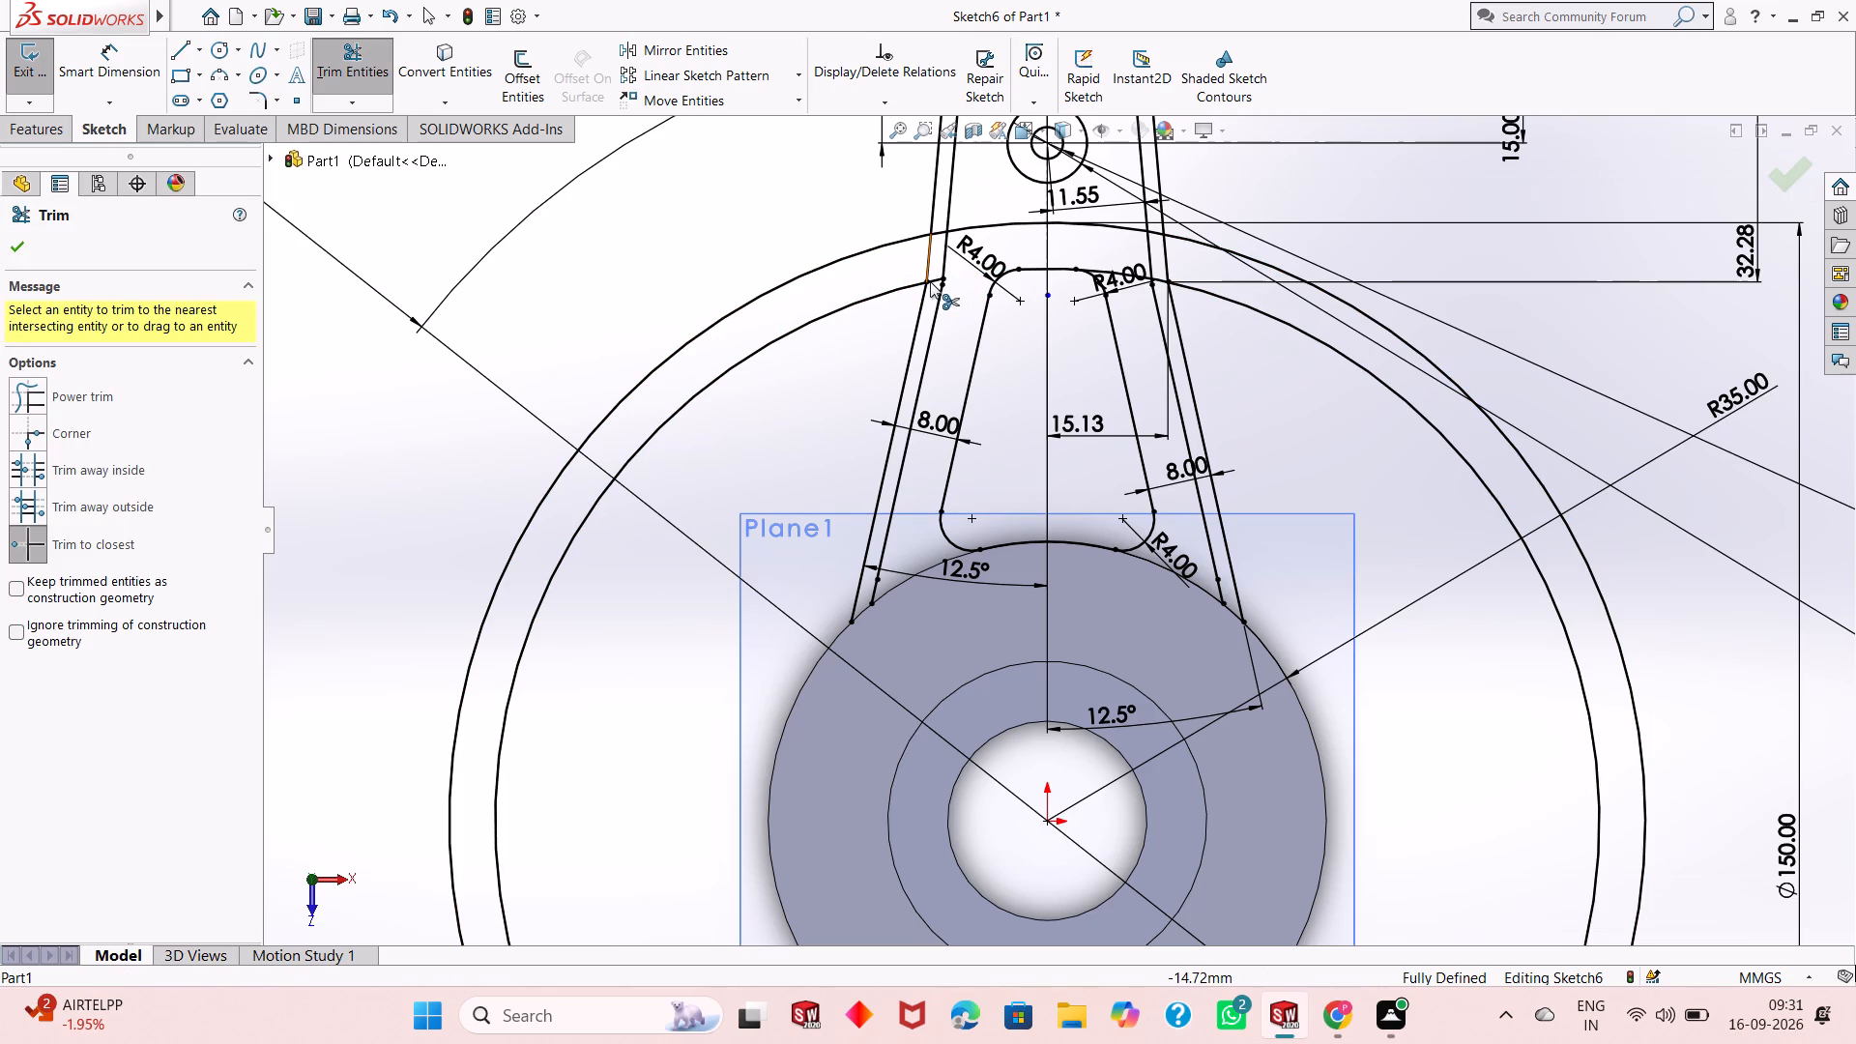
scroll(930, 282, "down", 8)
left_click(973, 343)
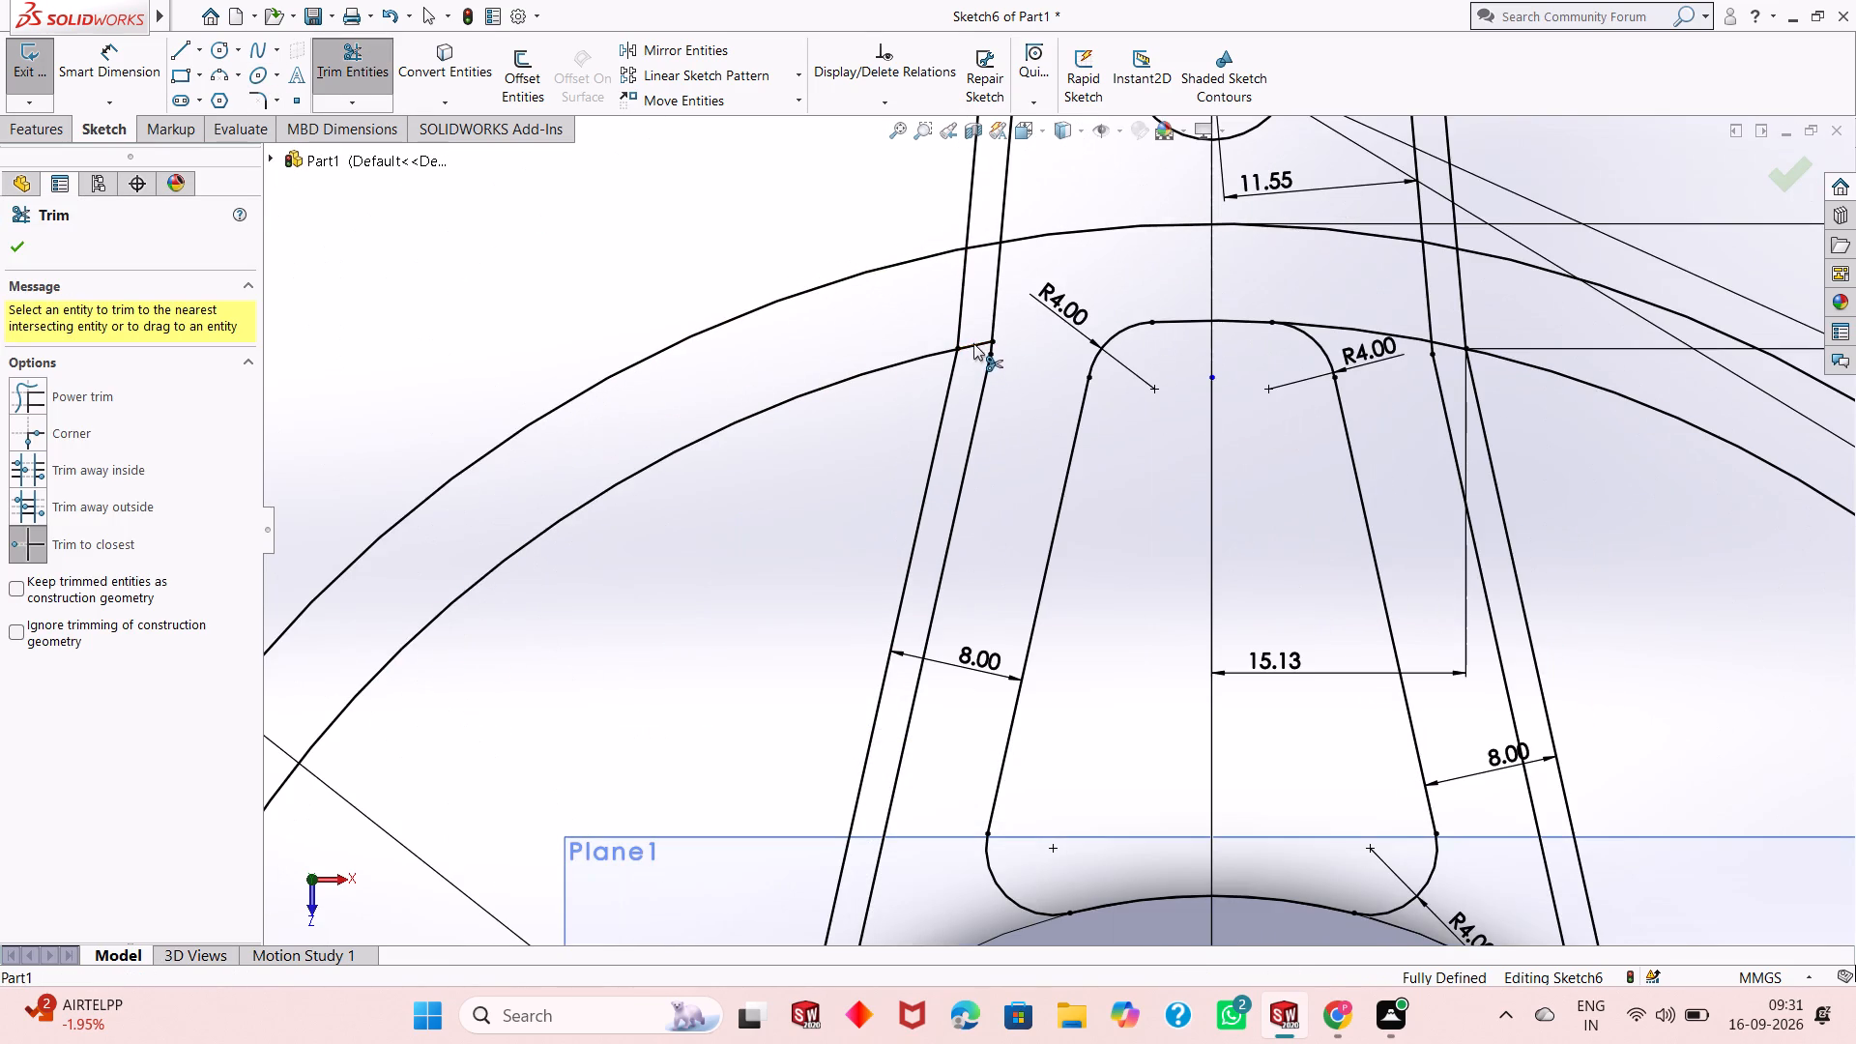
left_click(913, 362)
scroll(899, 364, "up", 6)
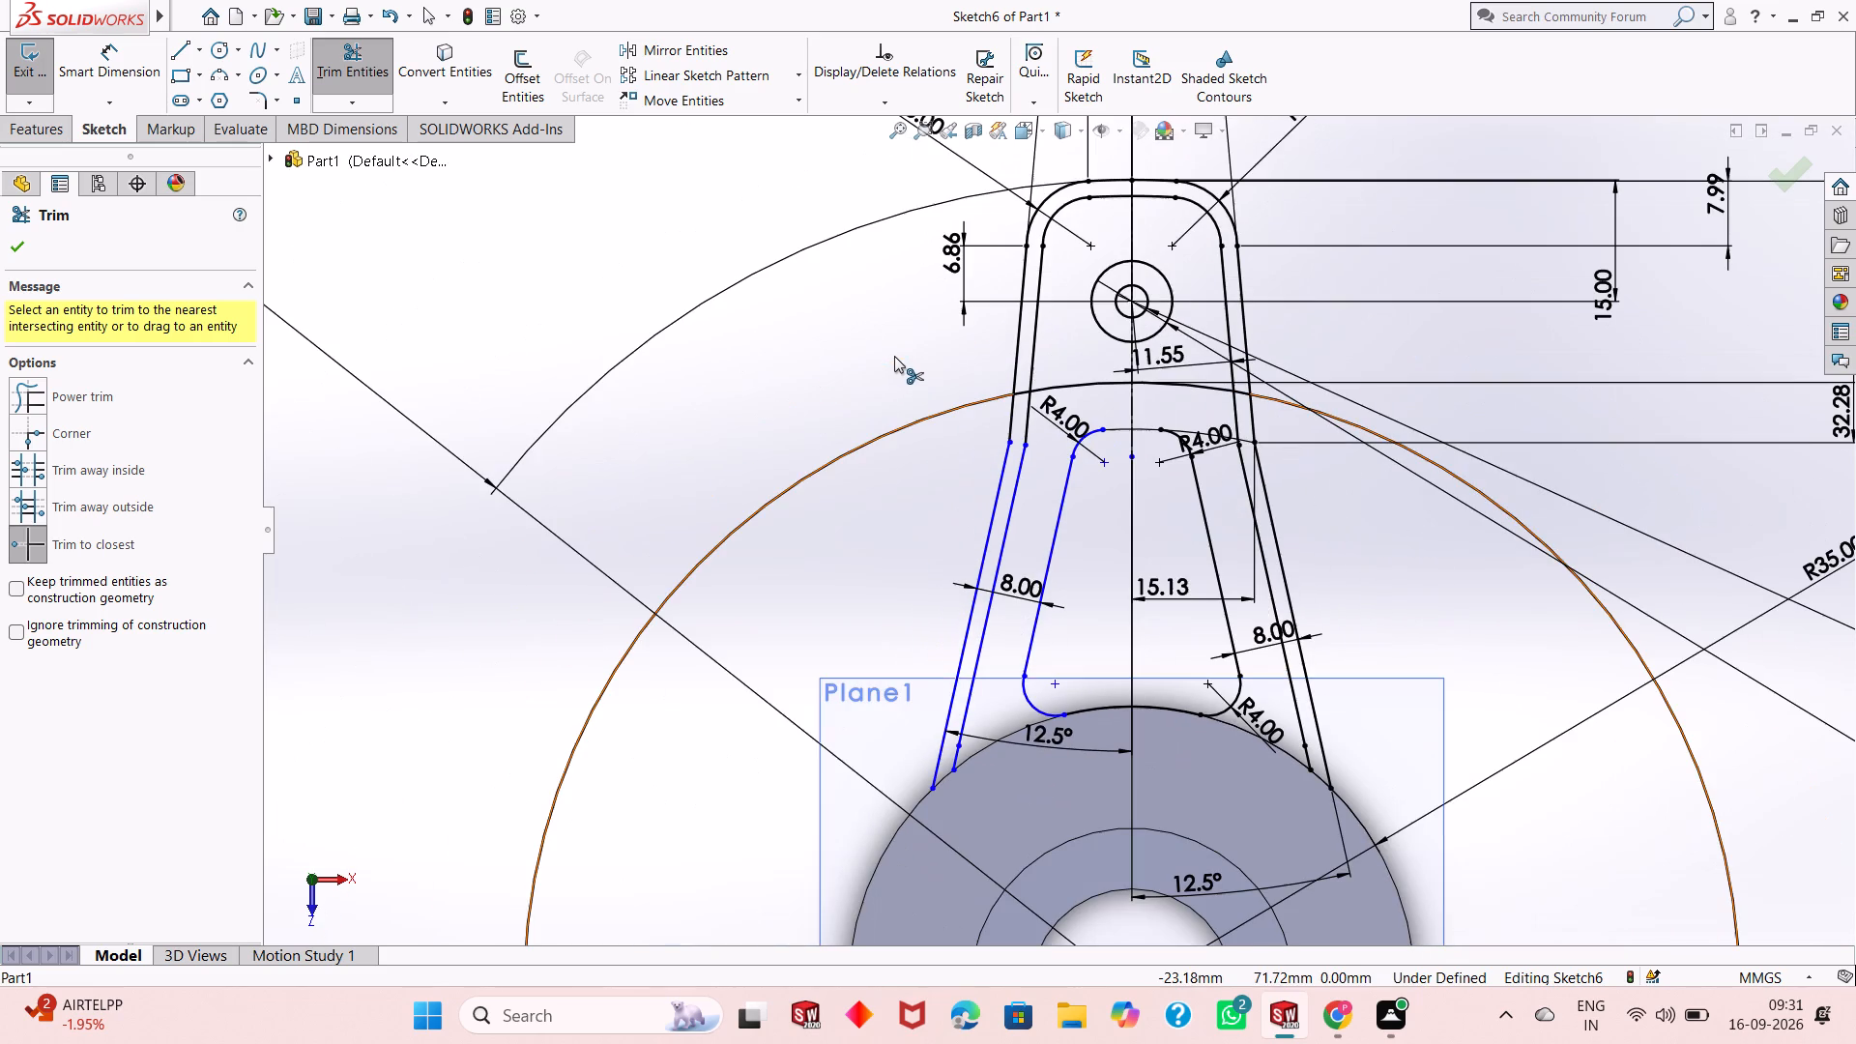
scroll(1125, 424, "up", 2)
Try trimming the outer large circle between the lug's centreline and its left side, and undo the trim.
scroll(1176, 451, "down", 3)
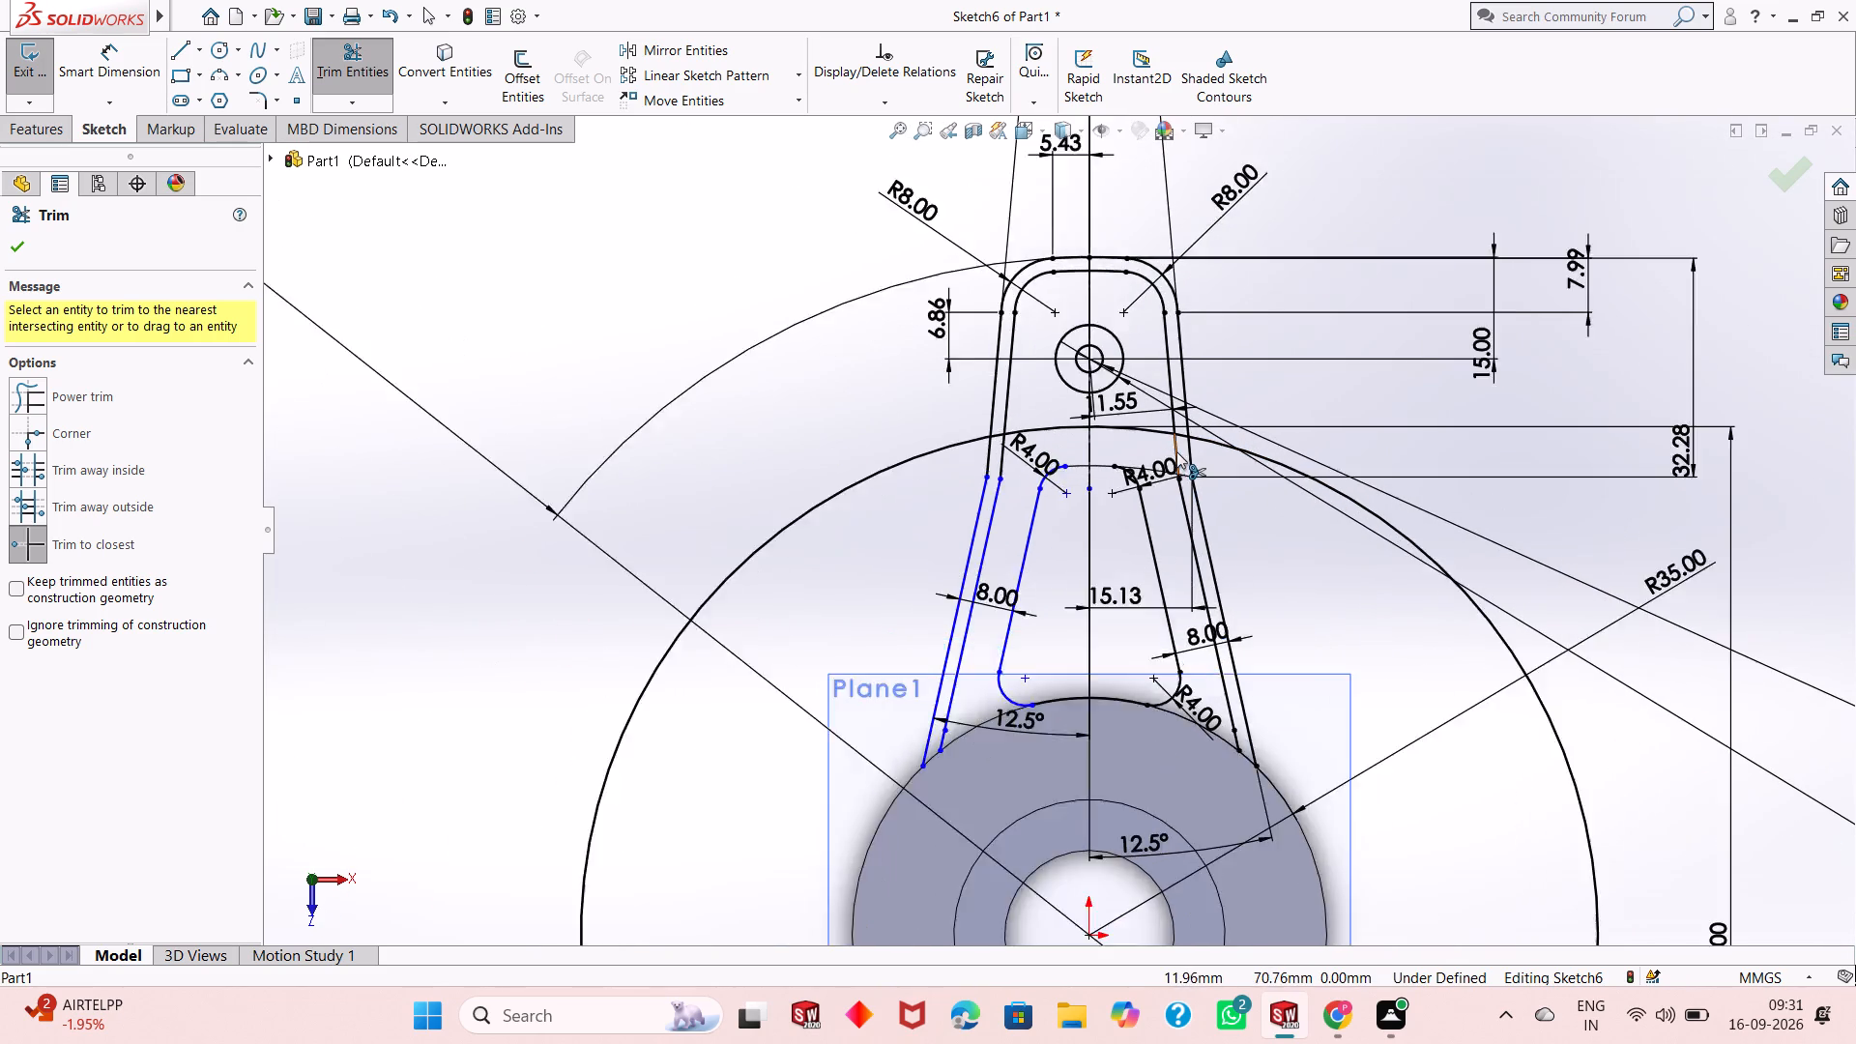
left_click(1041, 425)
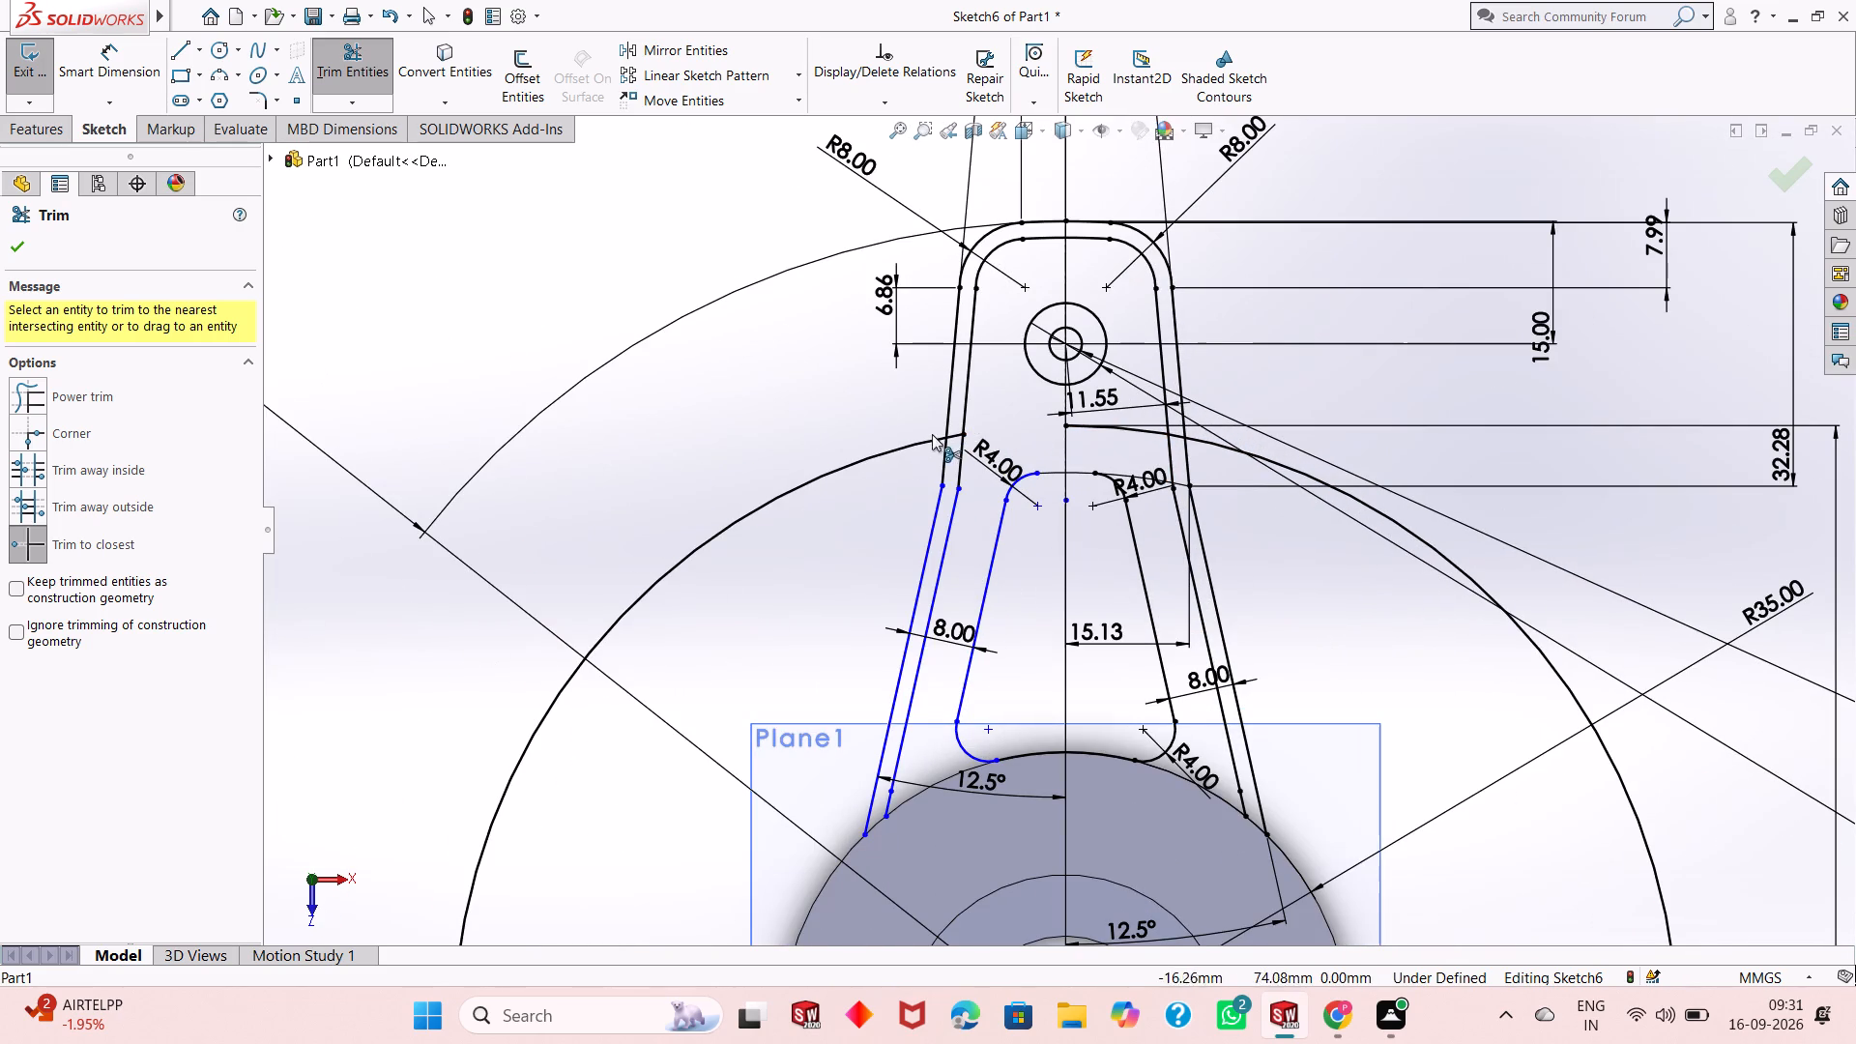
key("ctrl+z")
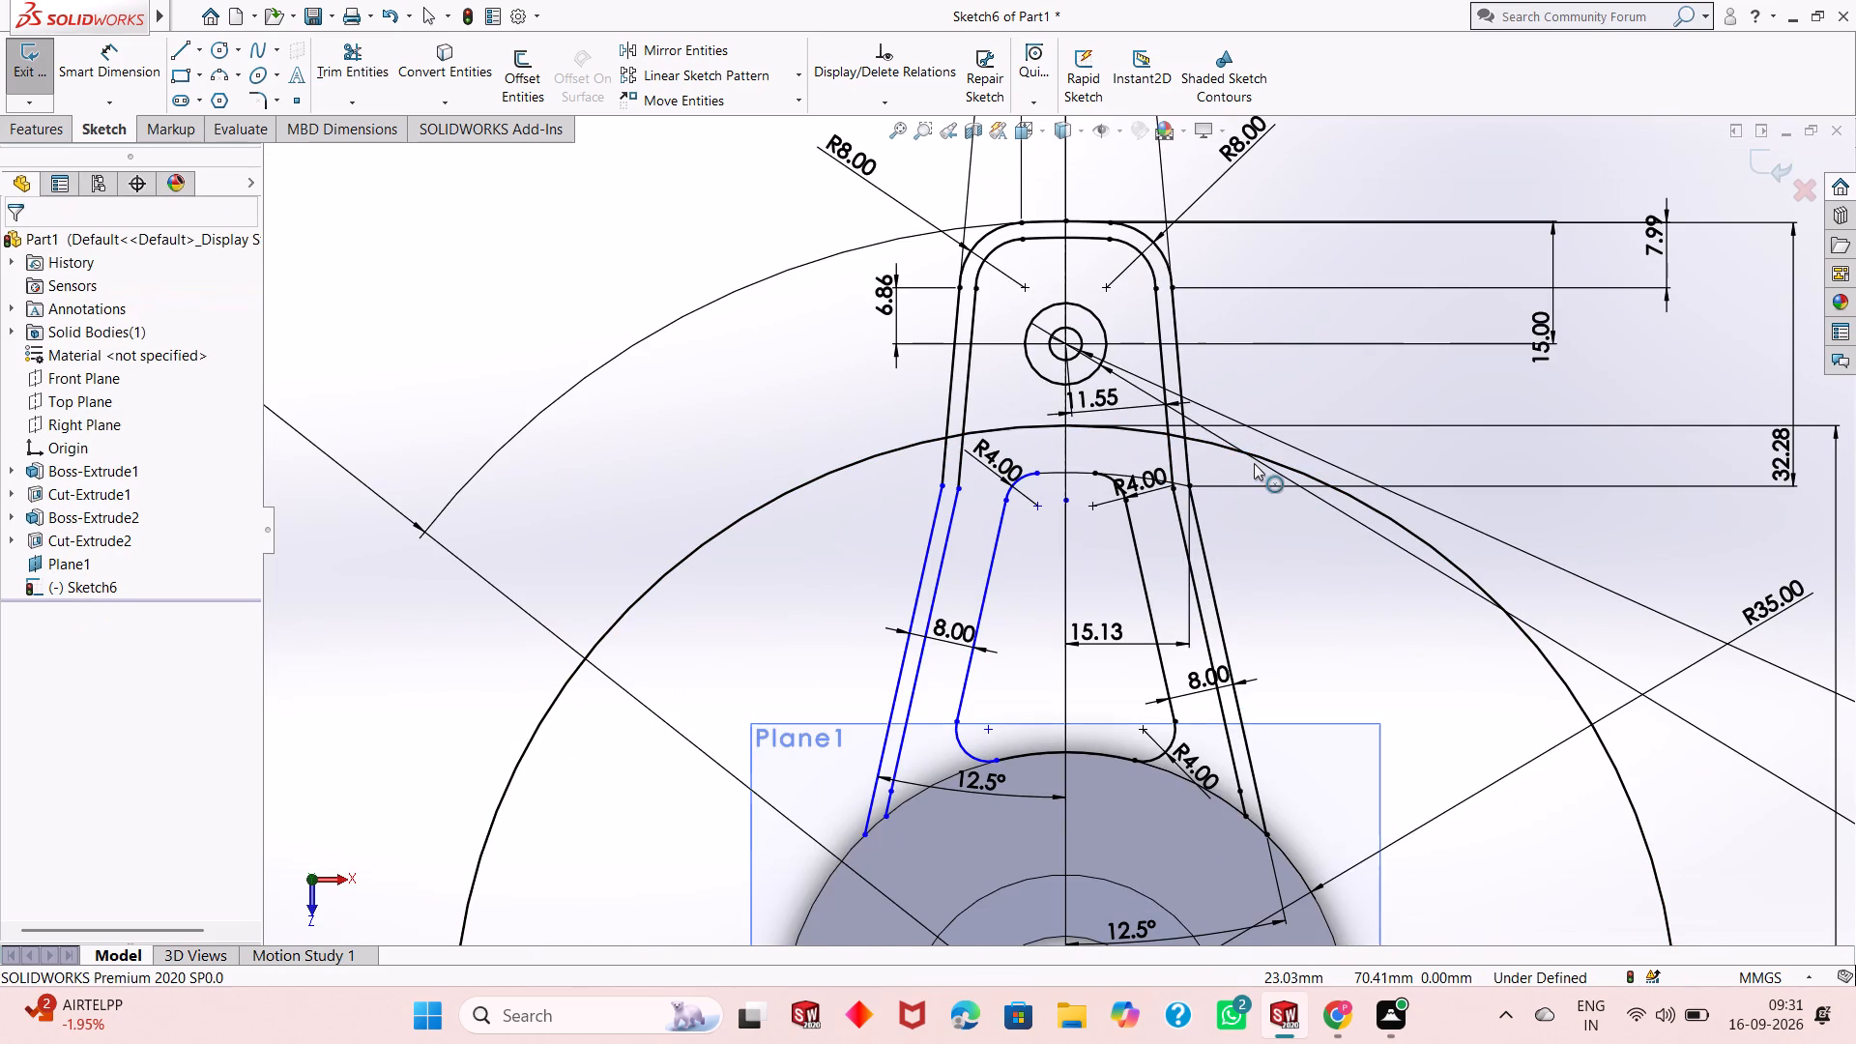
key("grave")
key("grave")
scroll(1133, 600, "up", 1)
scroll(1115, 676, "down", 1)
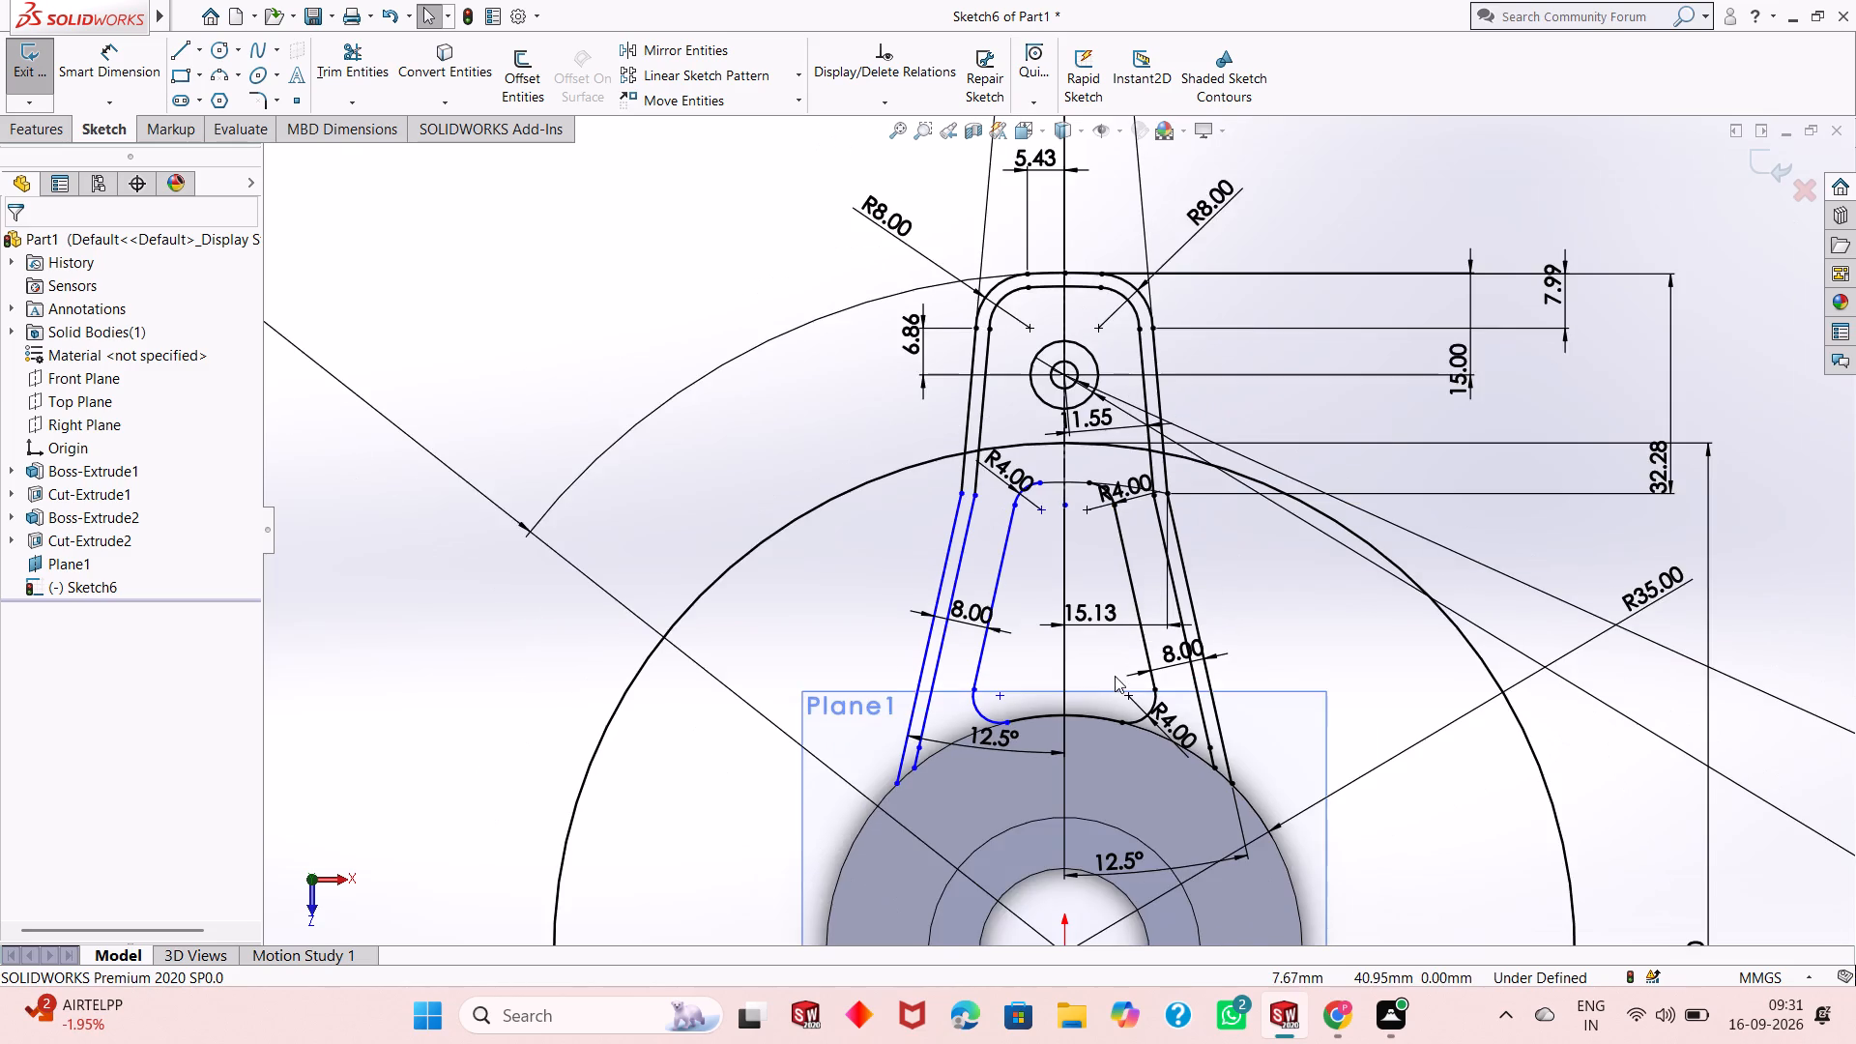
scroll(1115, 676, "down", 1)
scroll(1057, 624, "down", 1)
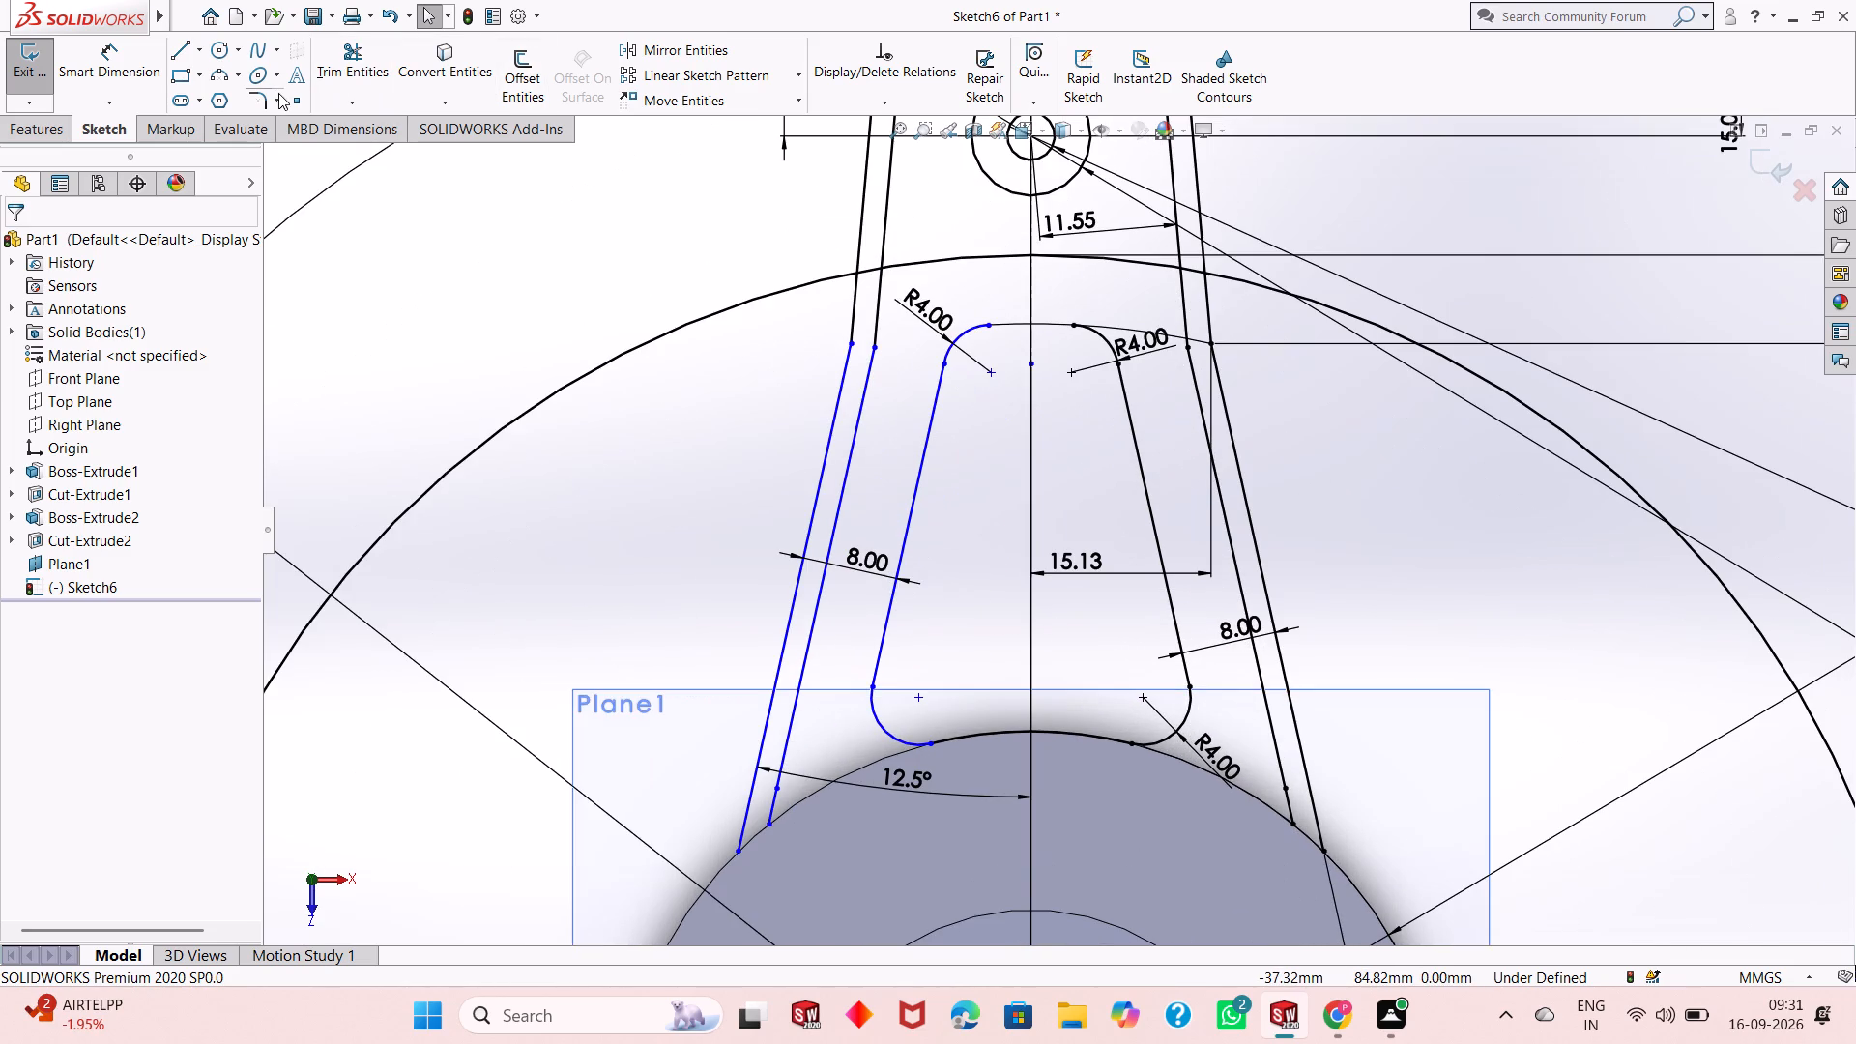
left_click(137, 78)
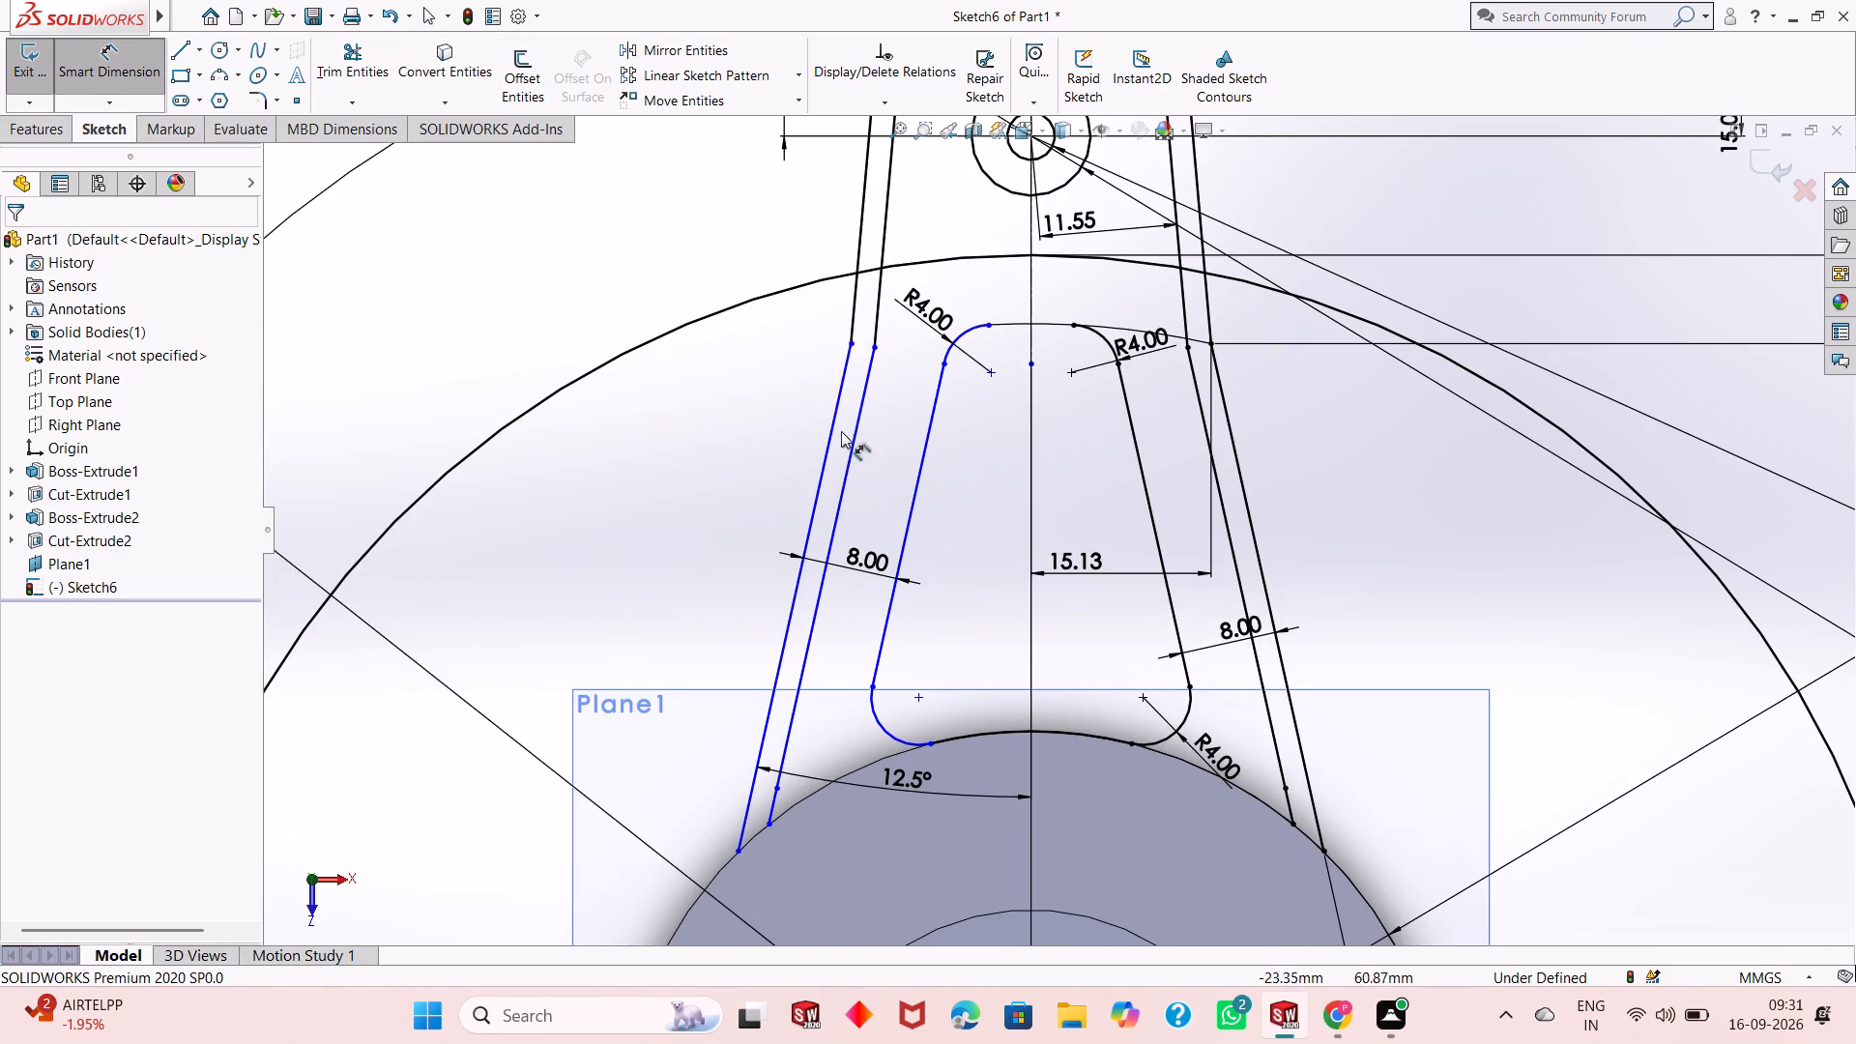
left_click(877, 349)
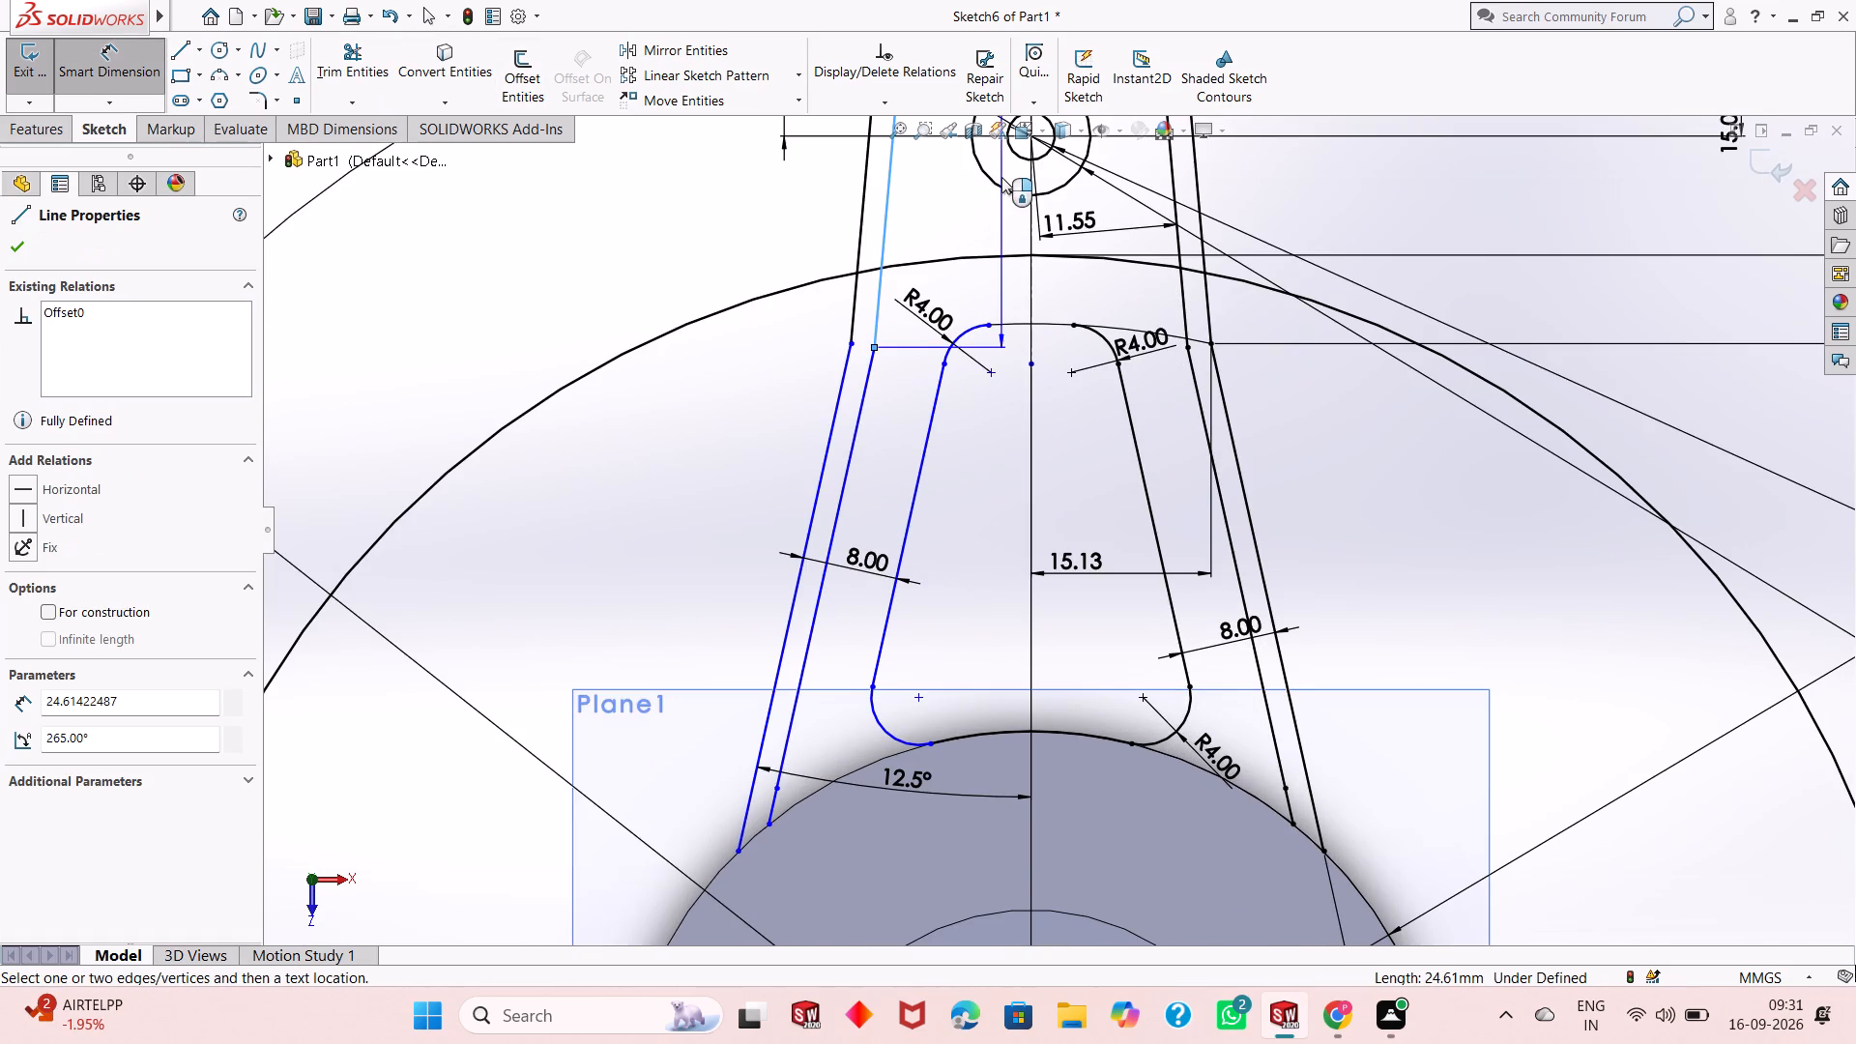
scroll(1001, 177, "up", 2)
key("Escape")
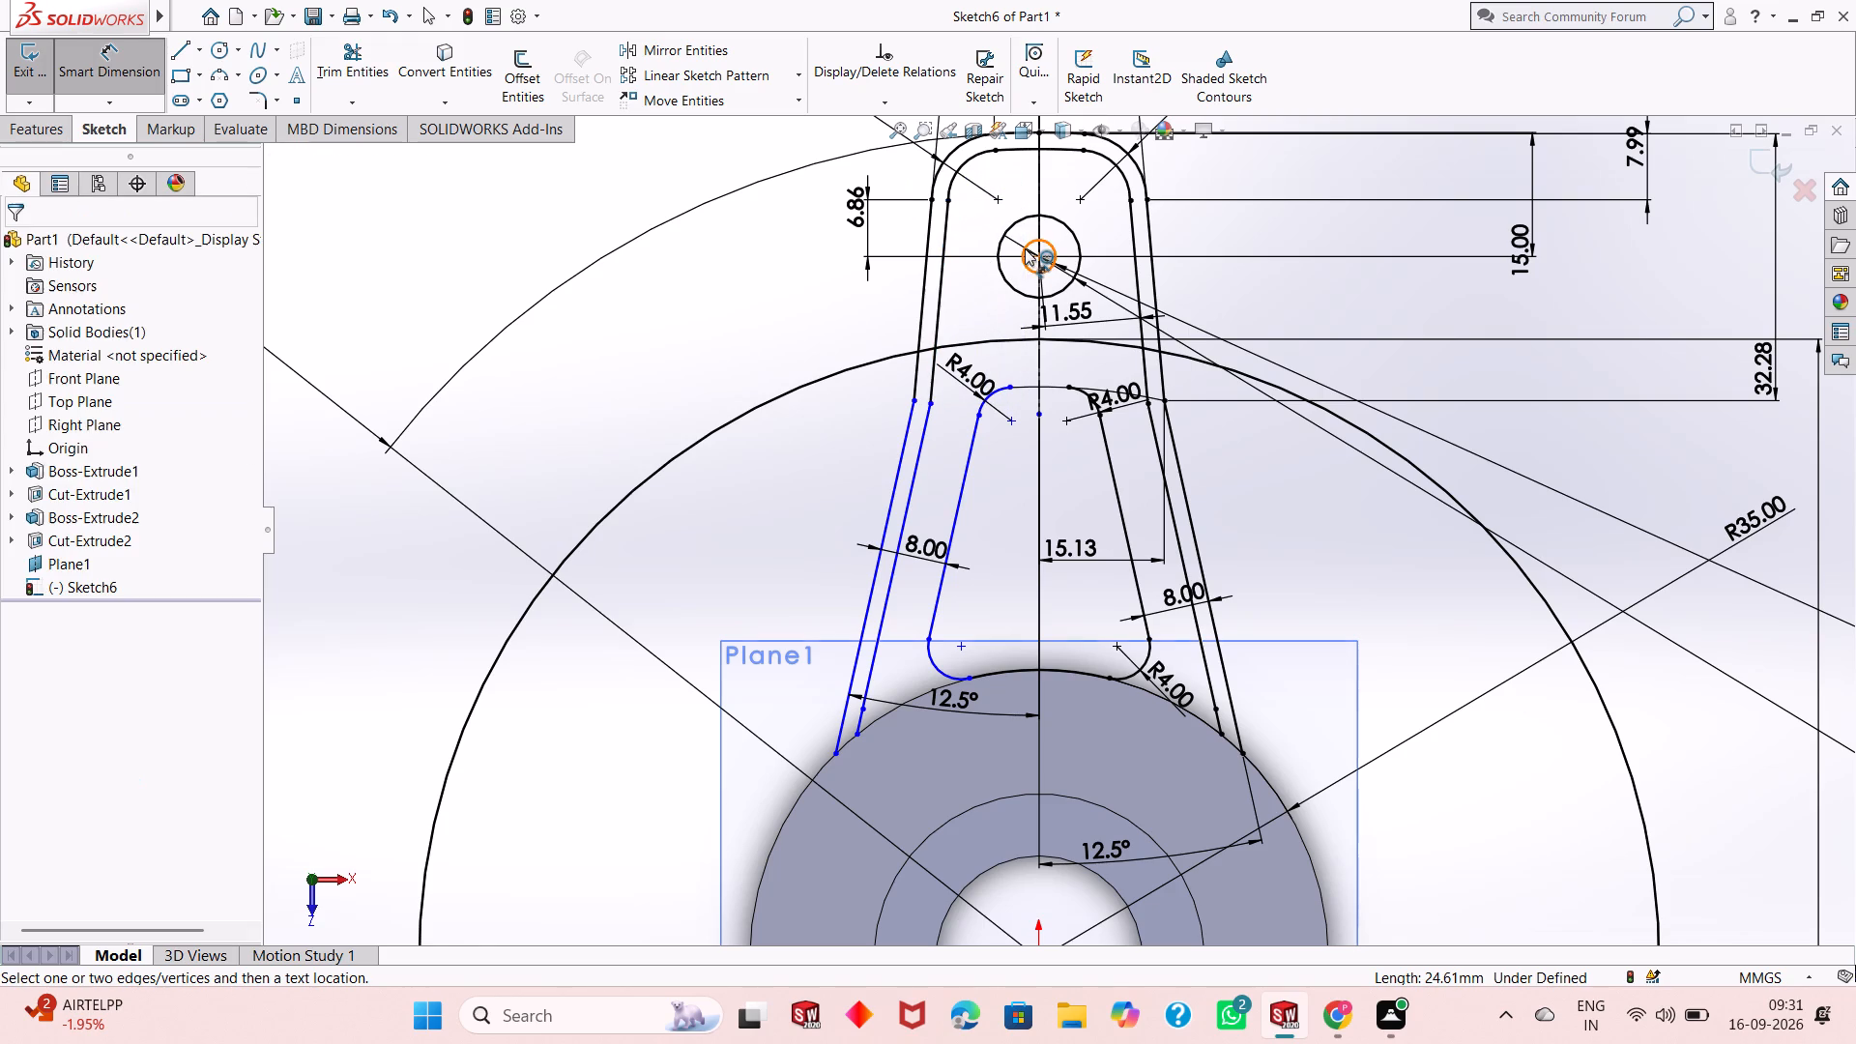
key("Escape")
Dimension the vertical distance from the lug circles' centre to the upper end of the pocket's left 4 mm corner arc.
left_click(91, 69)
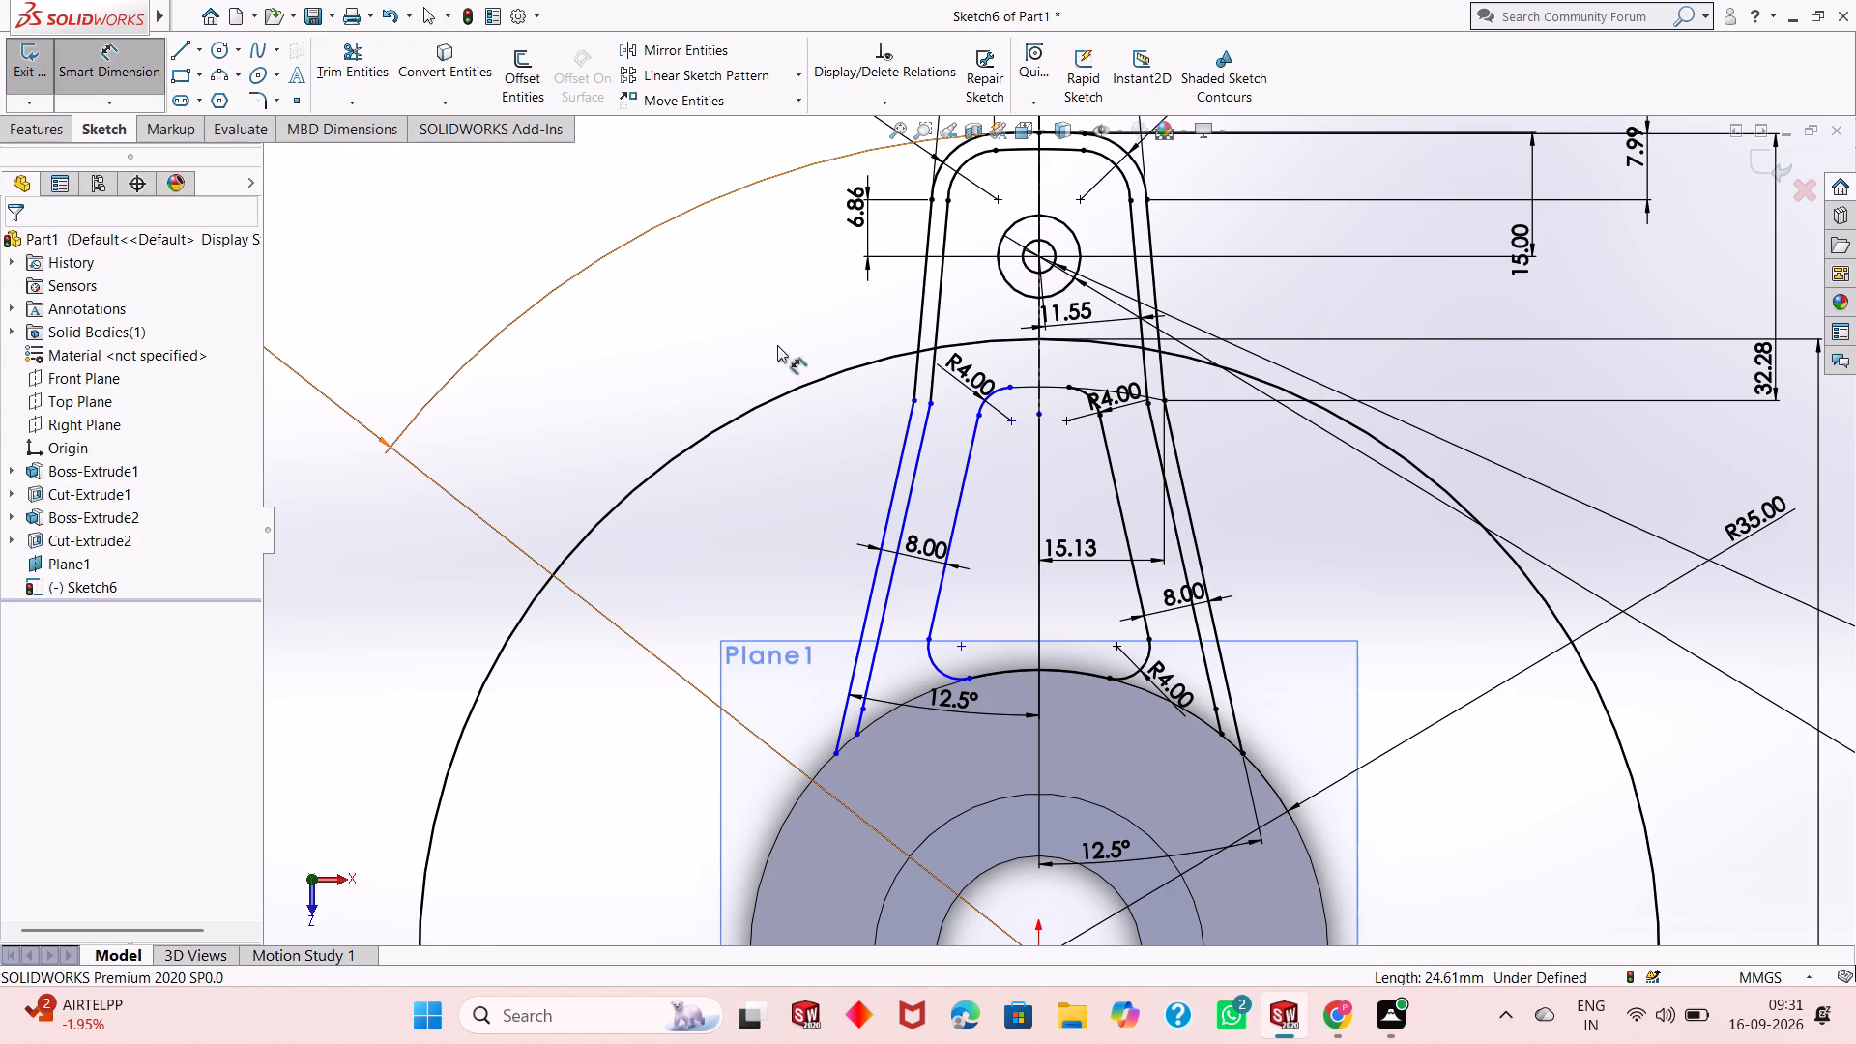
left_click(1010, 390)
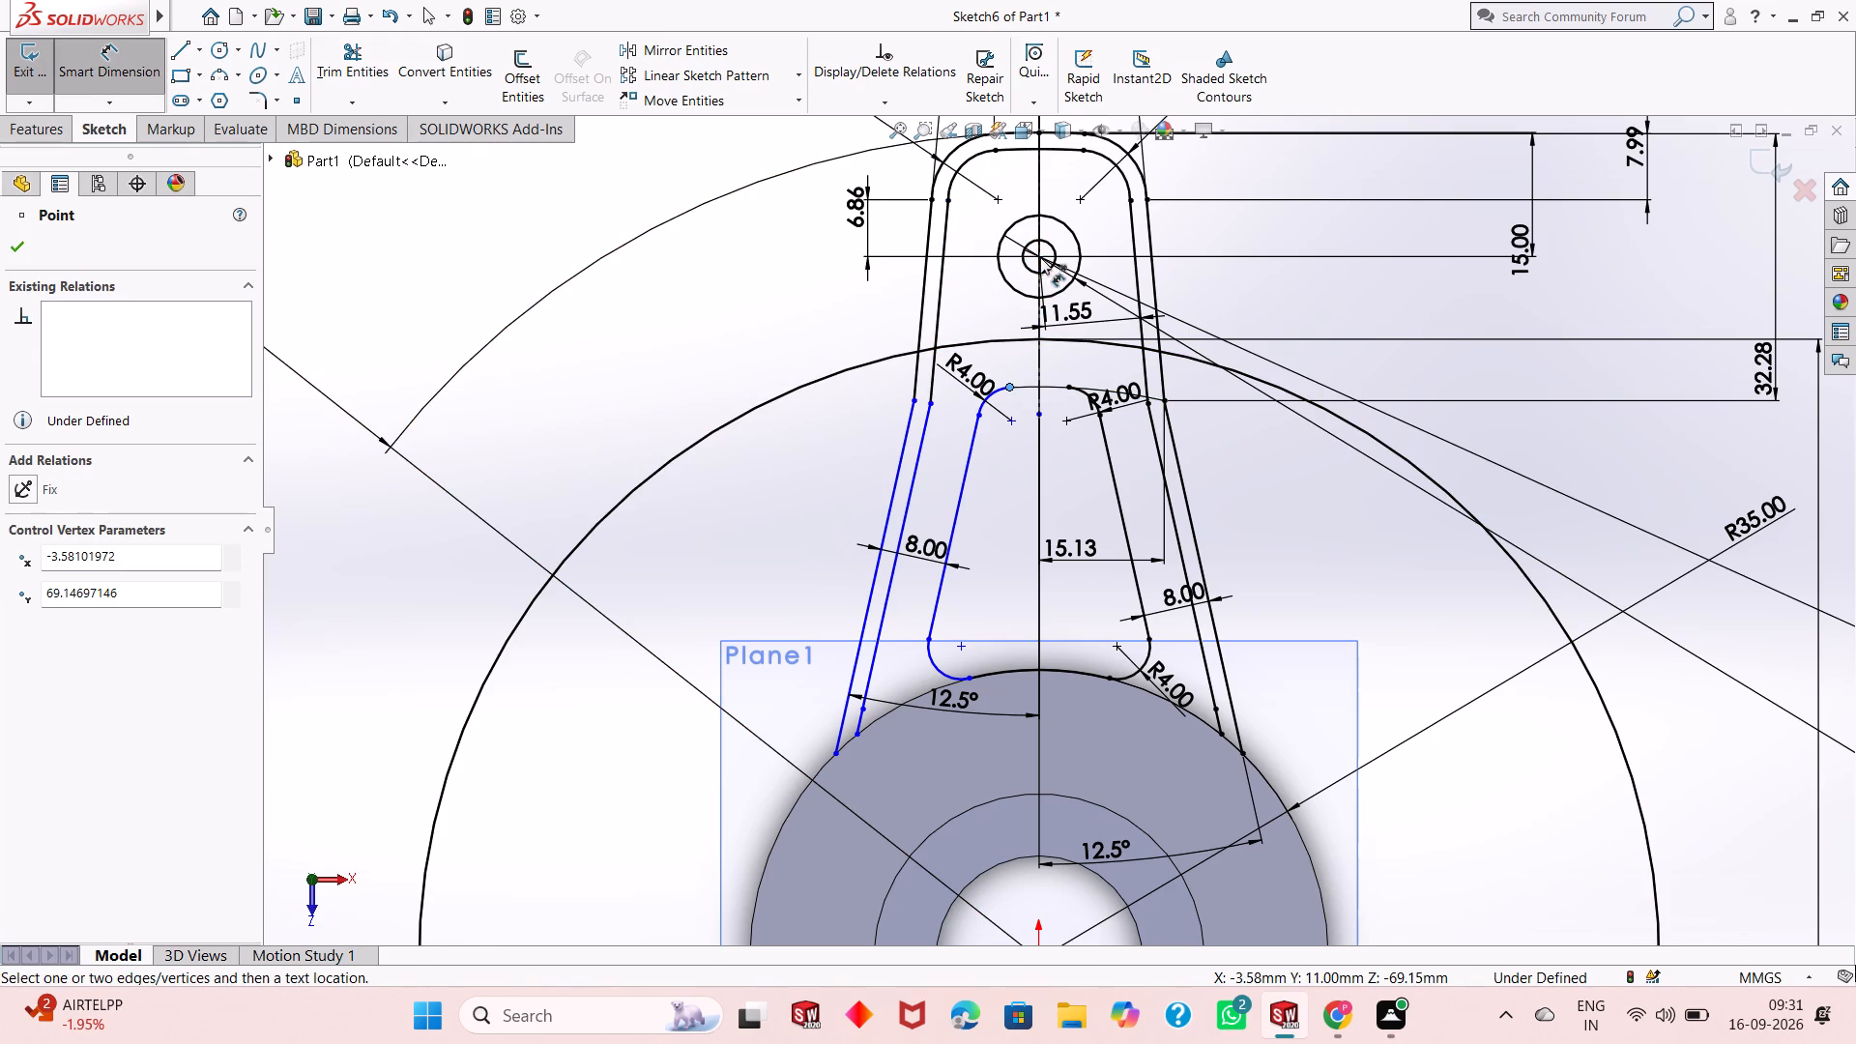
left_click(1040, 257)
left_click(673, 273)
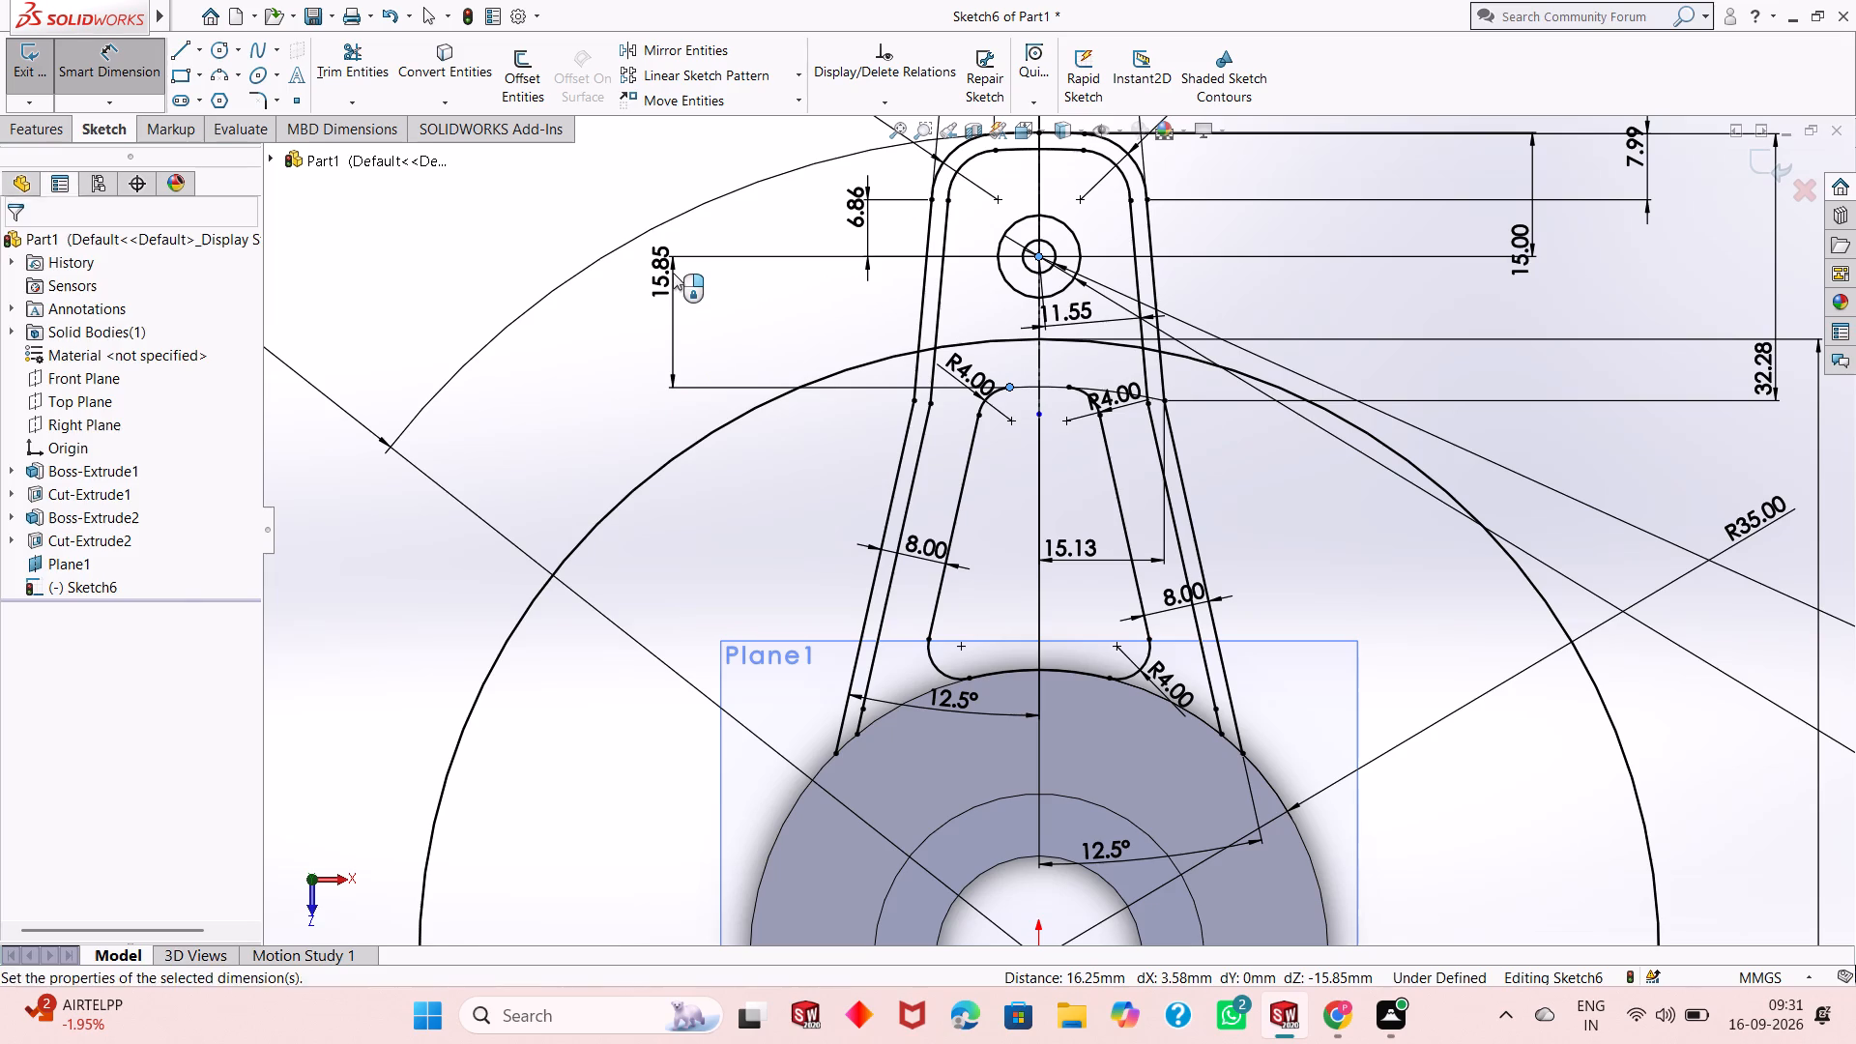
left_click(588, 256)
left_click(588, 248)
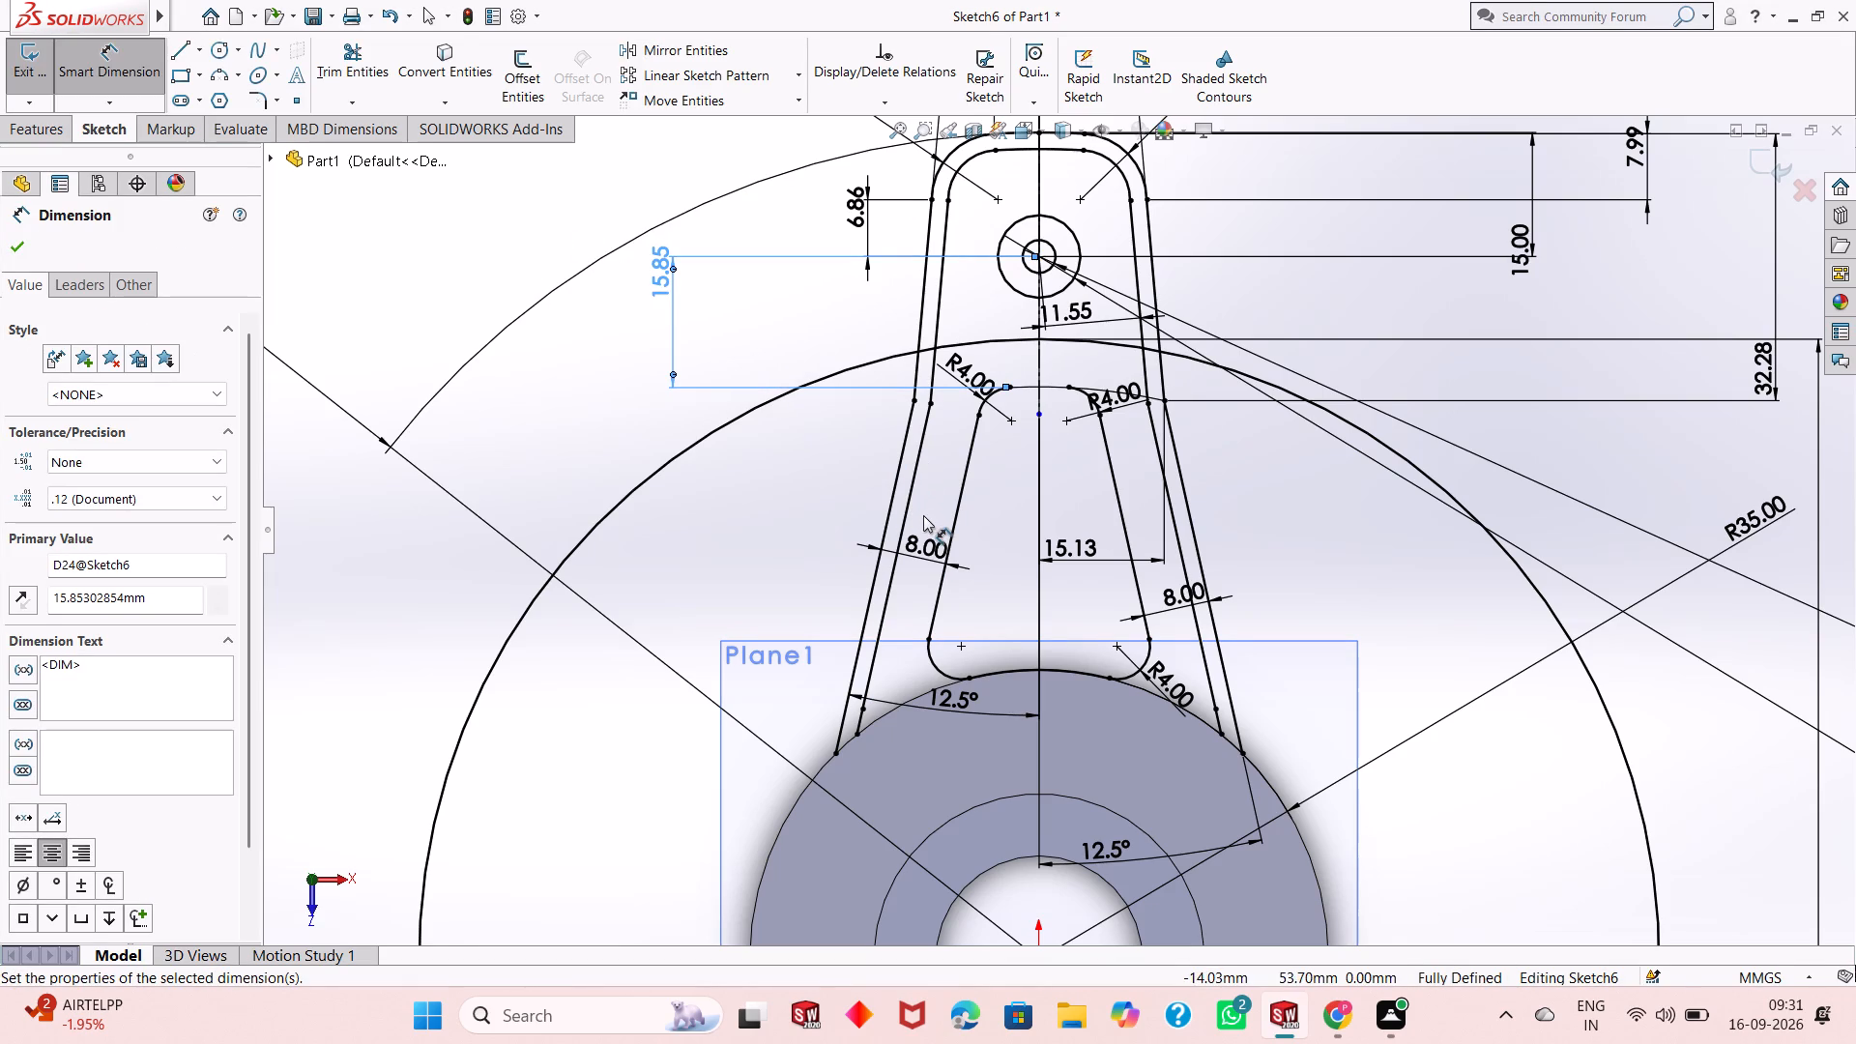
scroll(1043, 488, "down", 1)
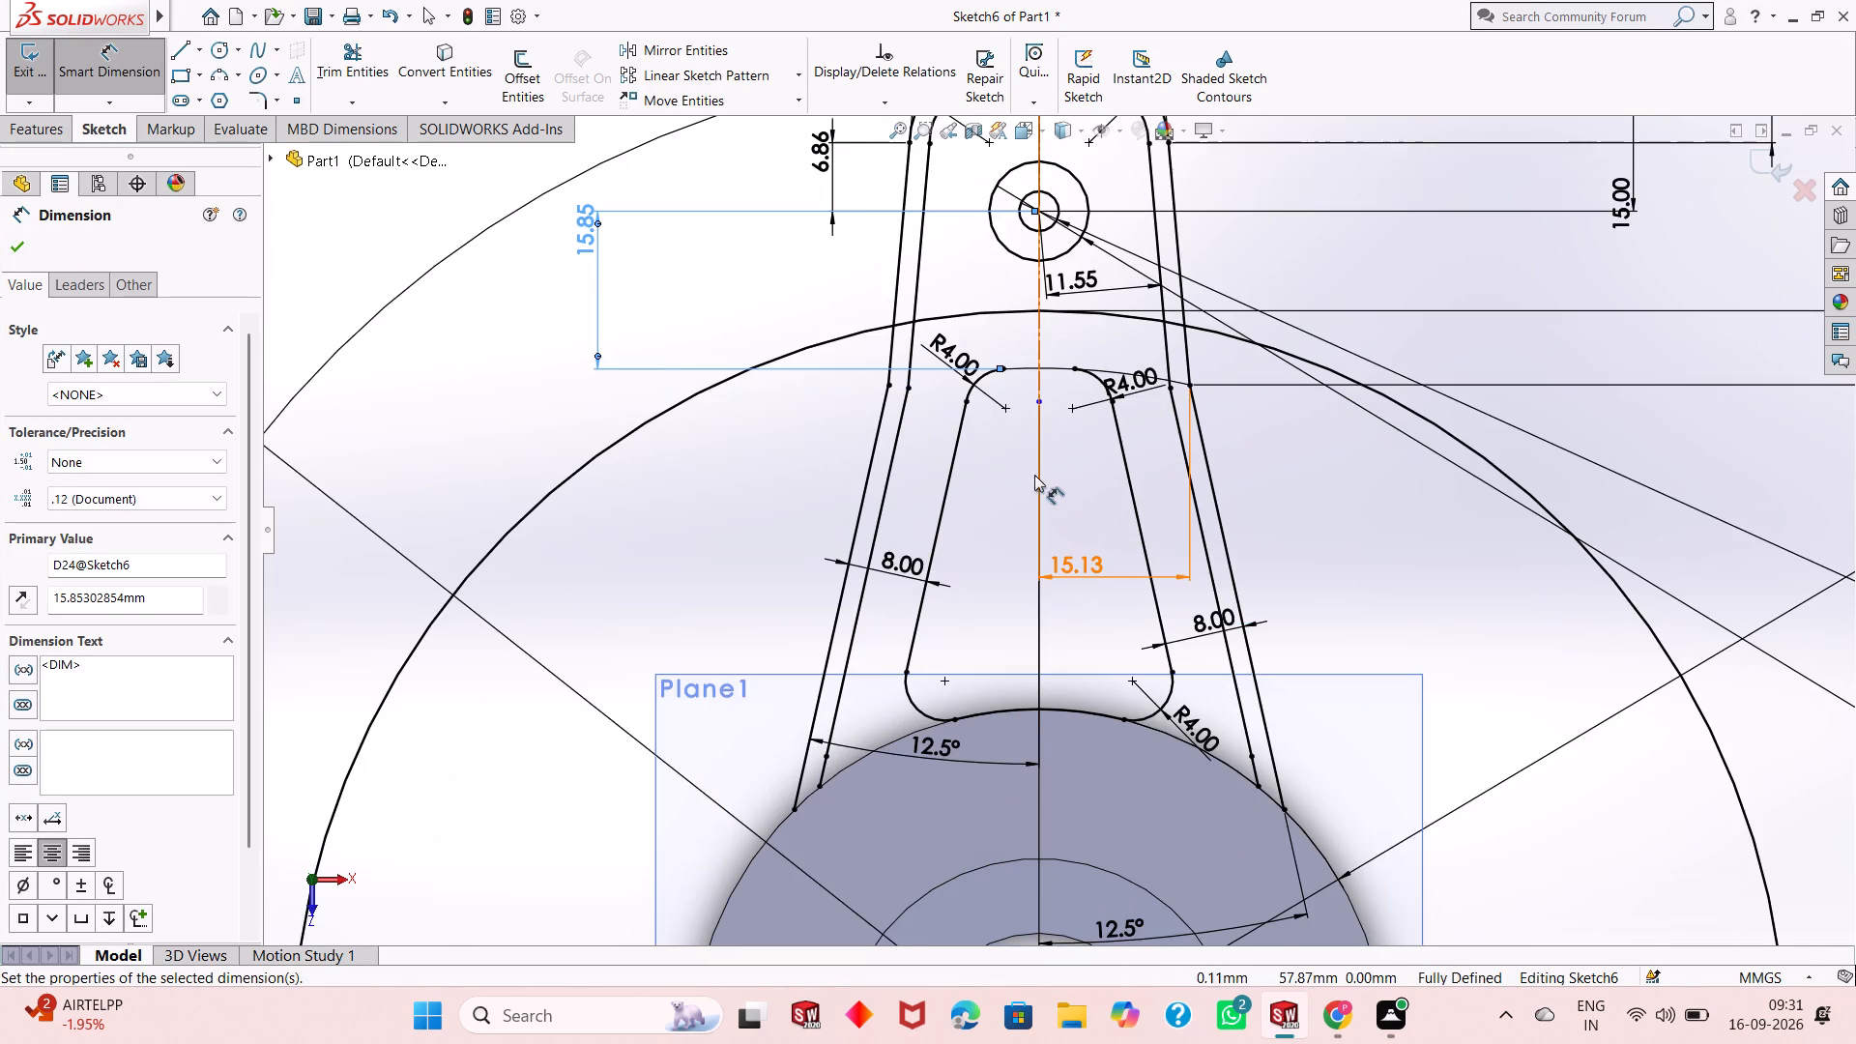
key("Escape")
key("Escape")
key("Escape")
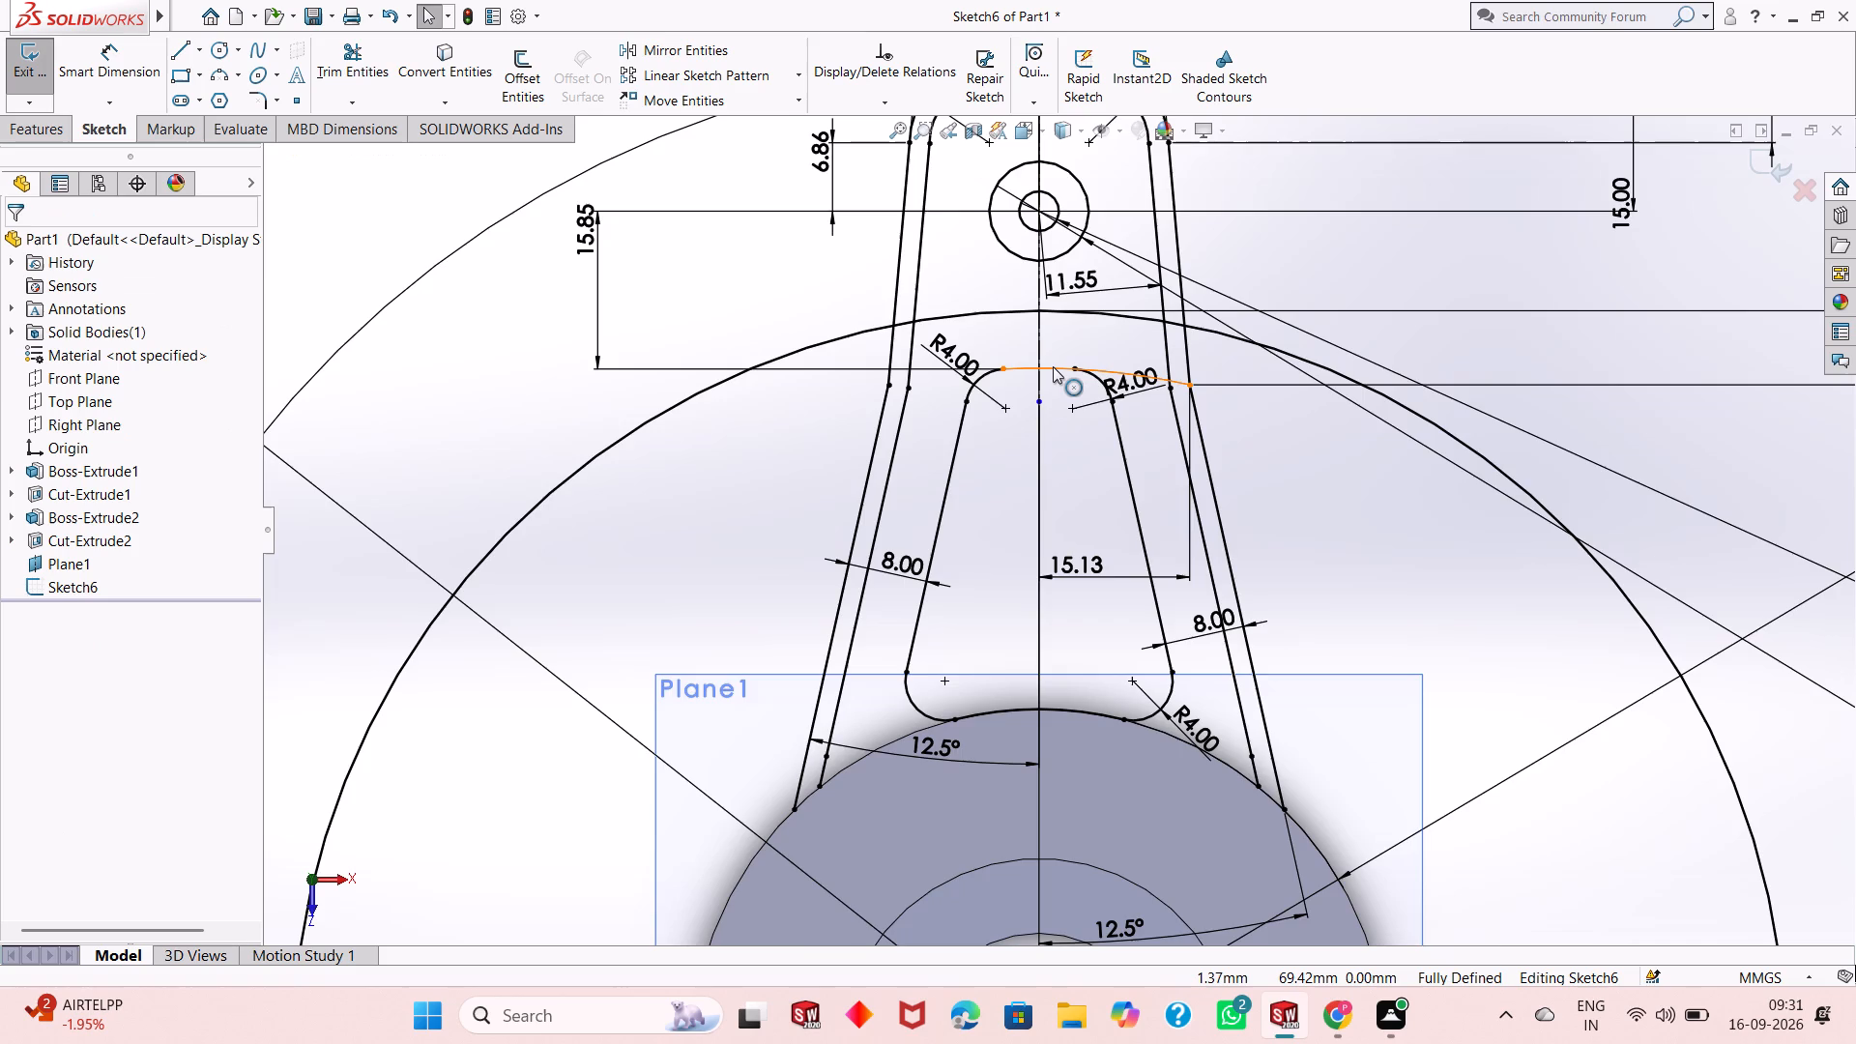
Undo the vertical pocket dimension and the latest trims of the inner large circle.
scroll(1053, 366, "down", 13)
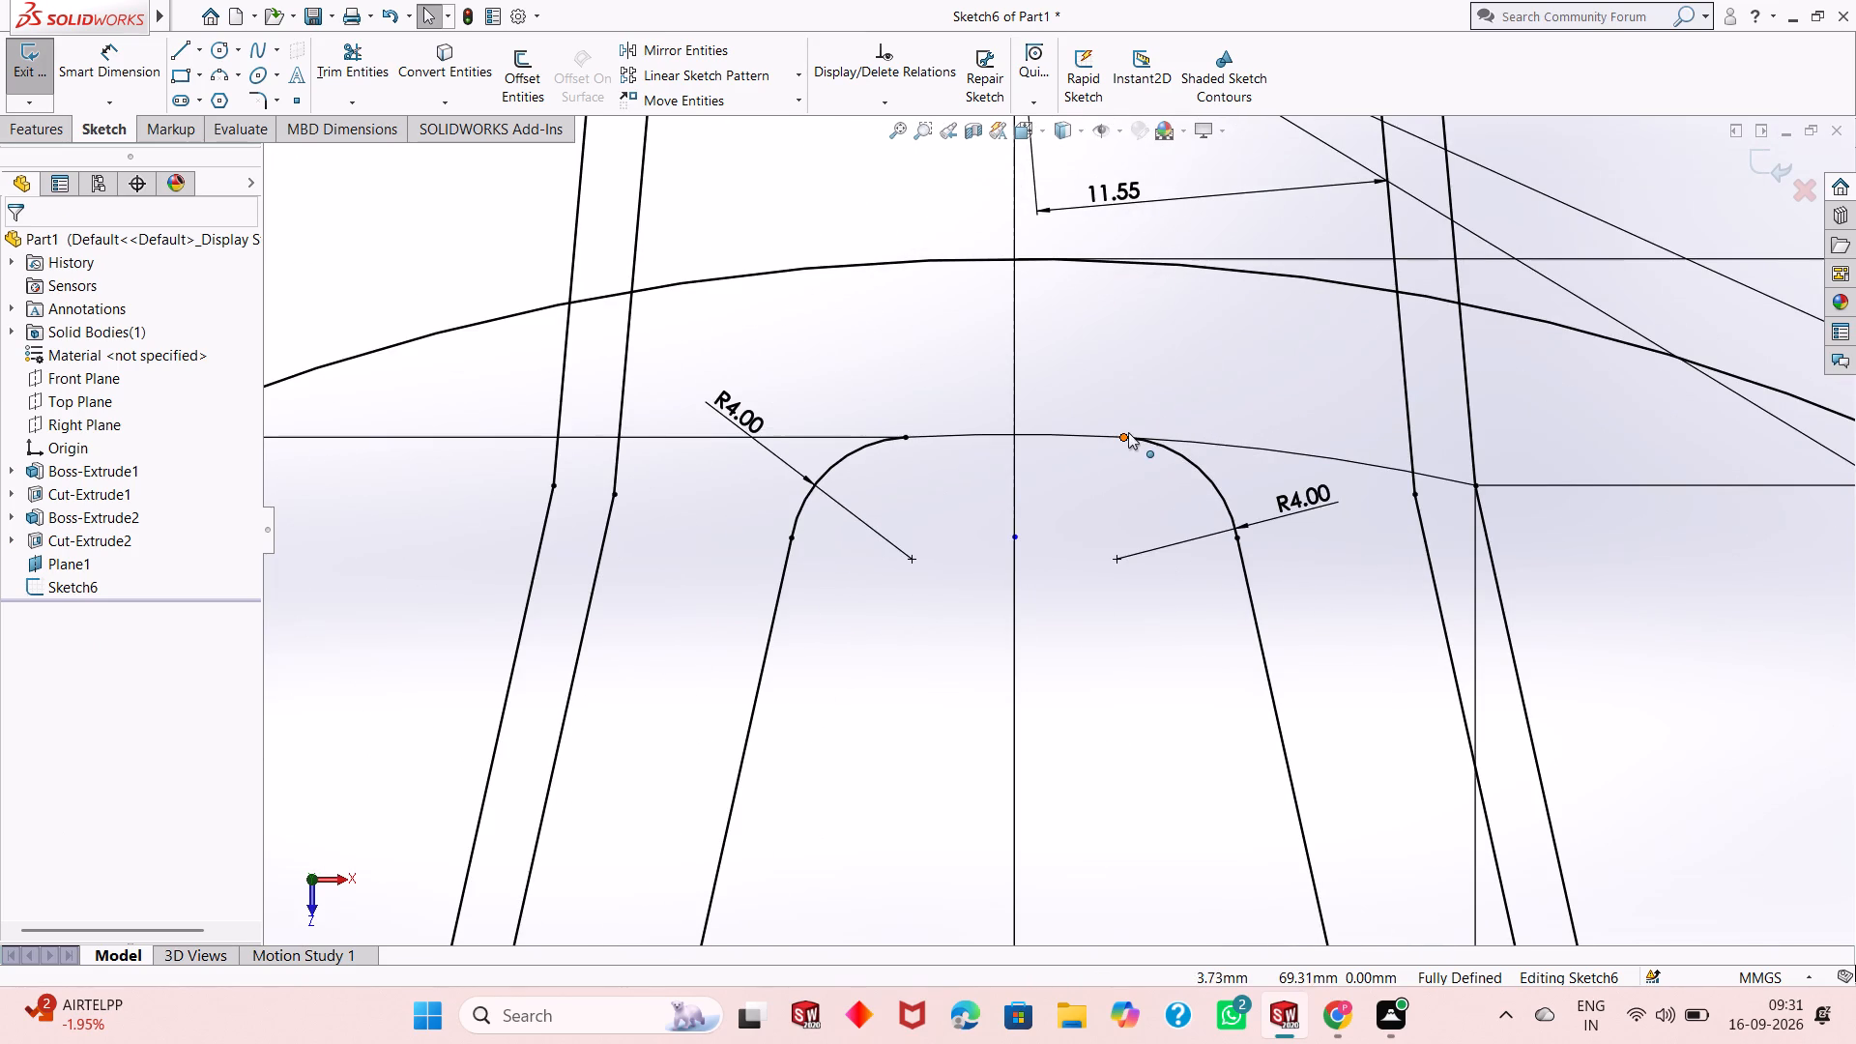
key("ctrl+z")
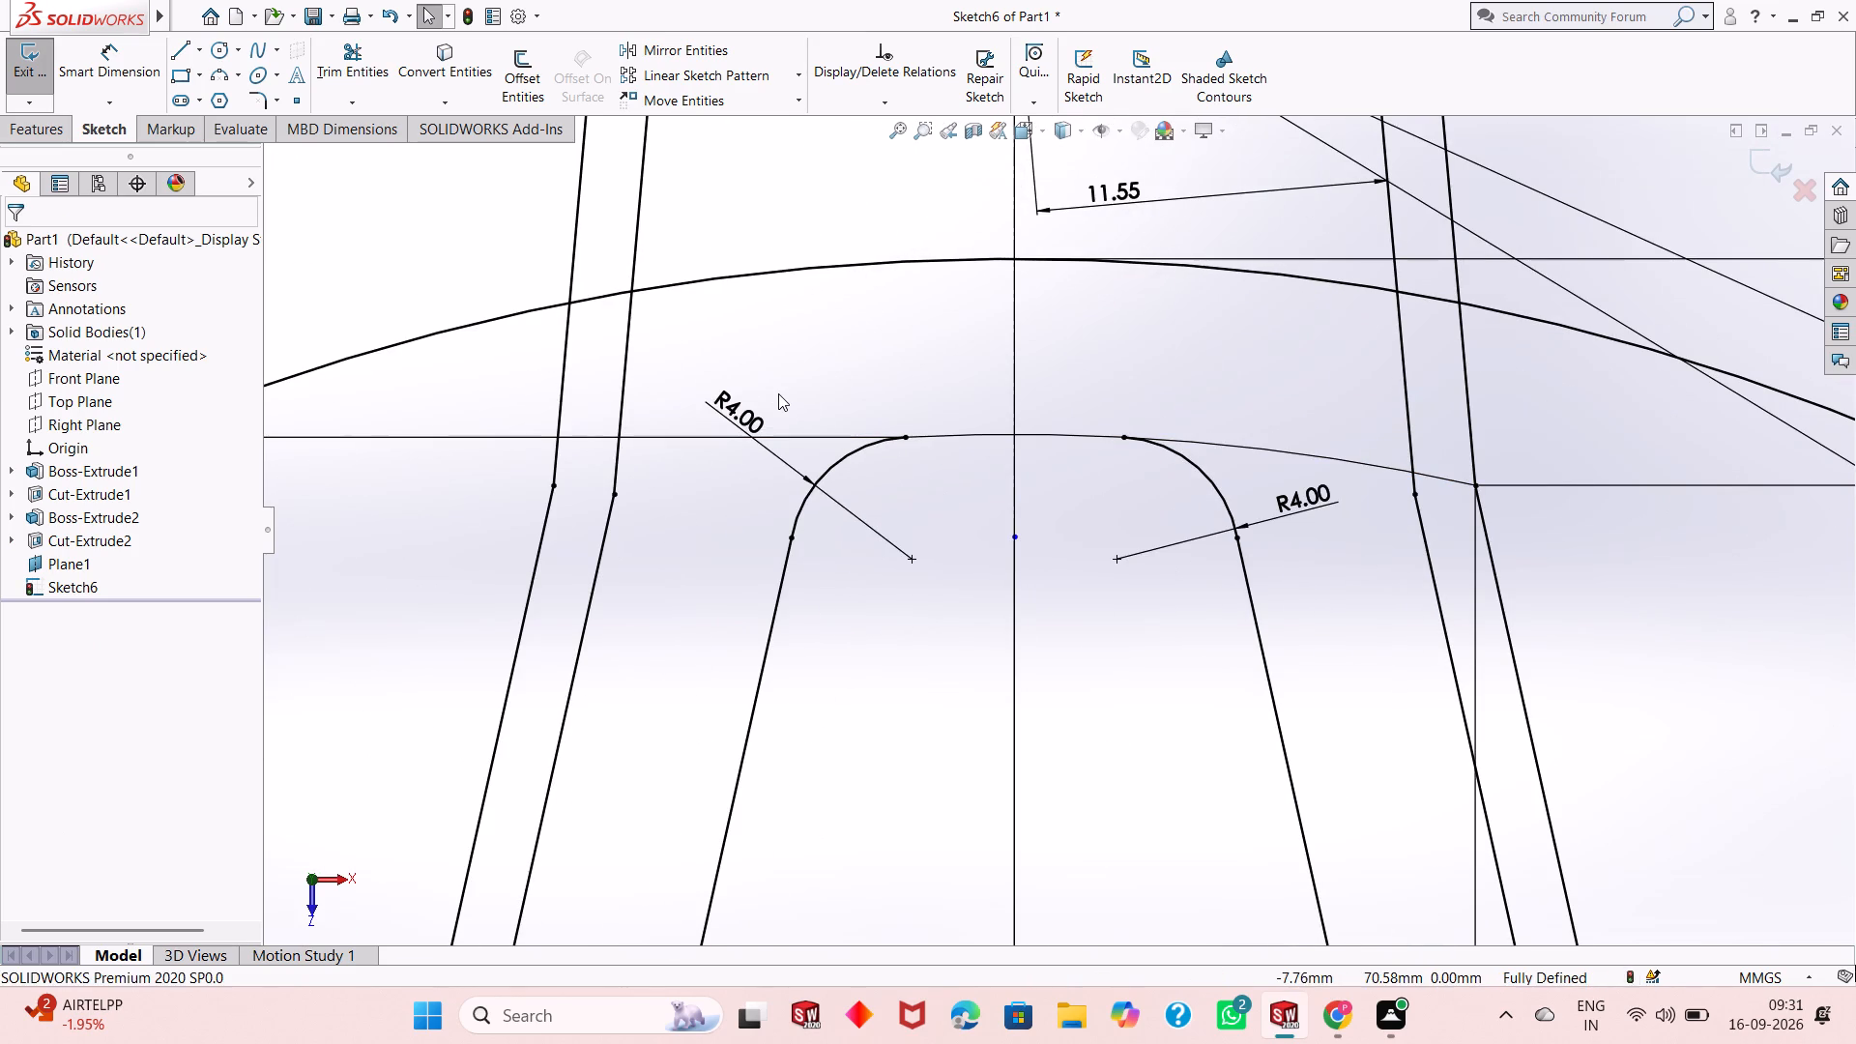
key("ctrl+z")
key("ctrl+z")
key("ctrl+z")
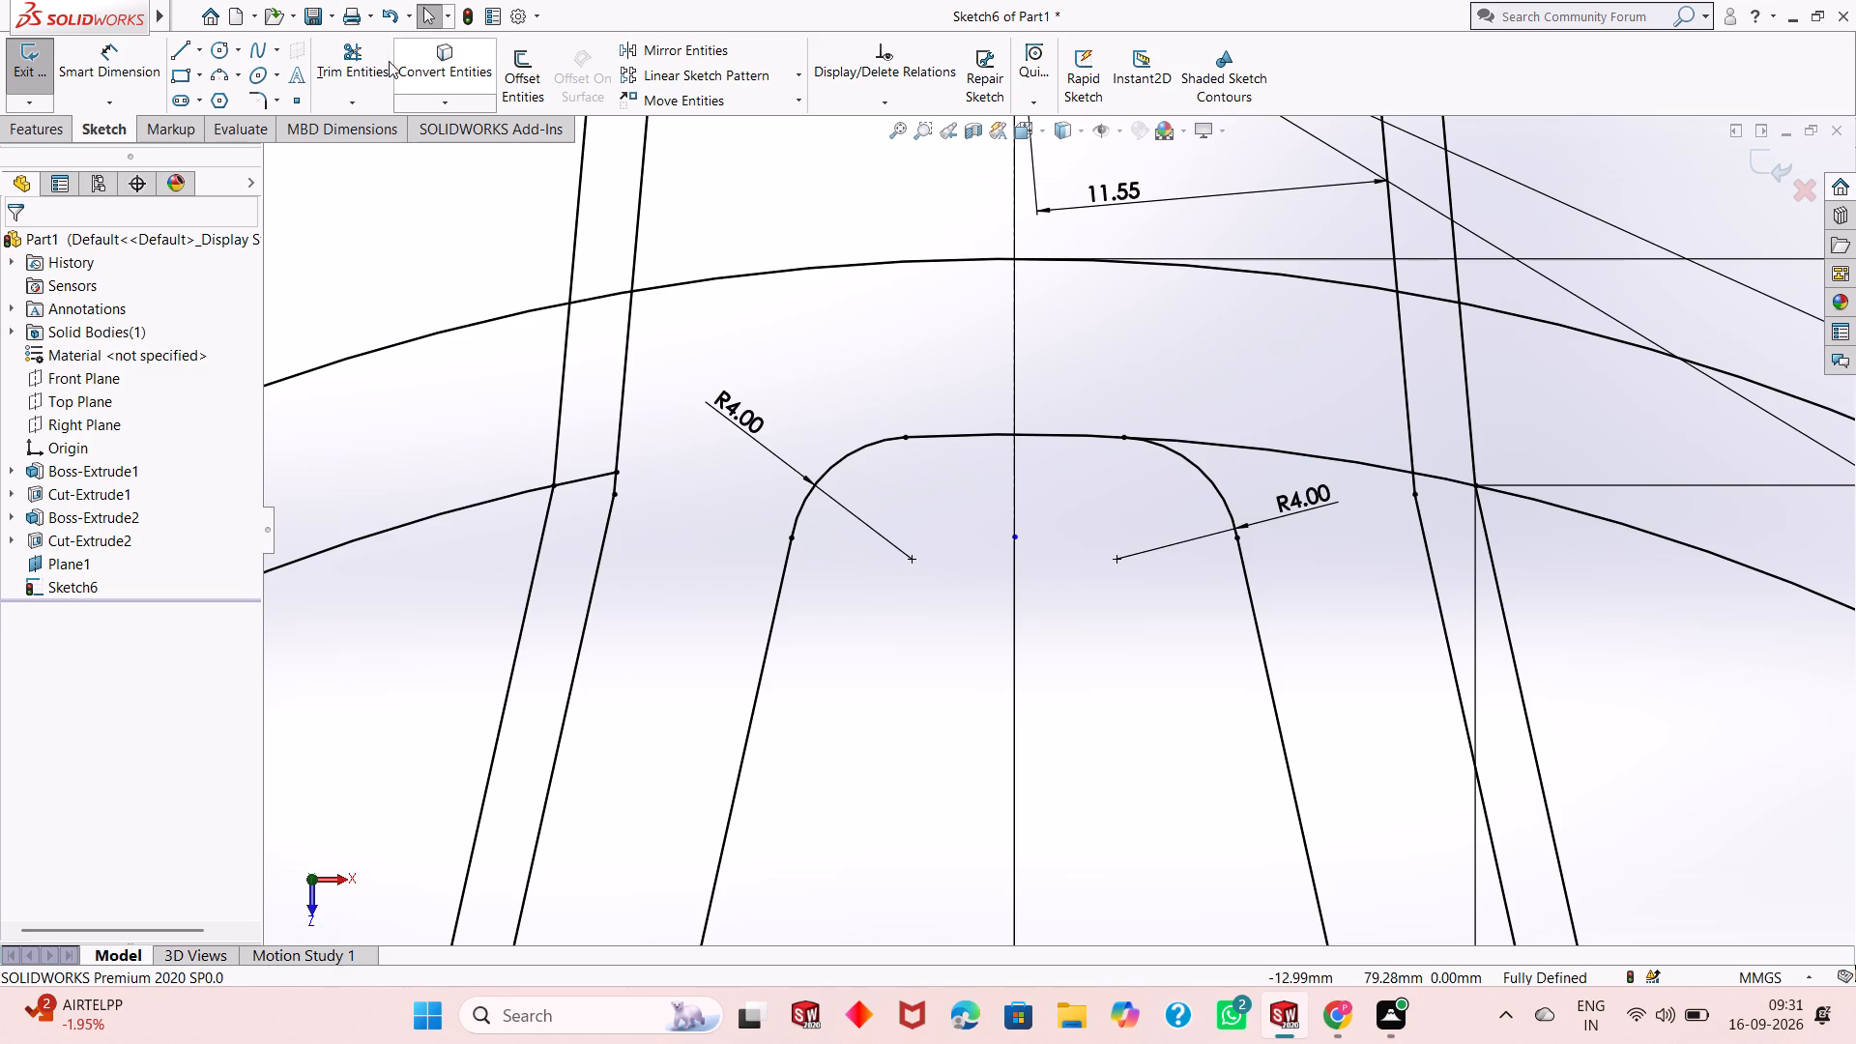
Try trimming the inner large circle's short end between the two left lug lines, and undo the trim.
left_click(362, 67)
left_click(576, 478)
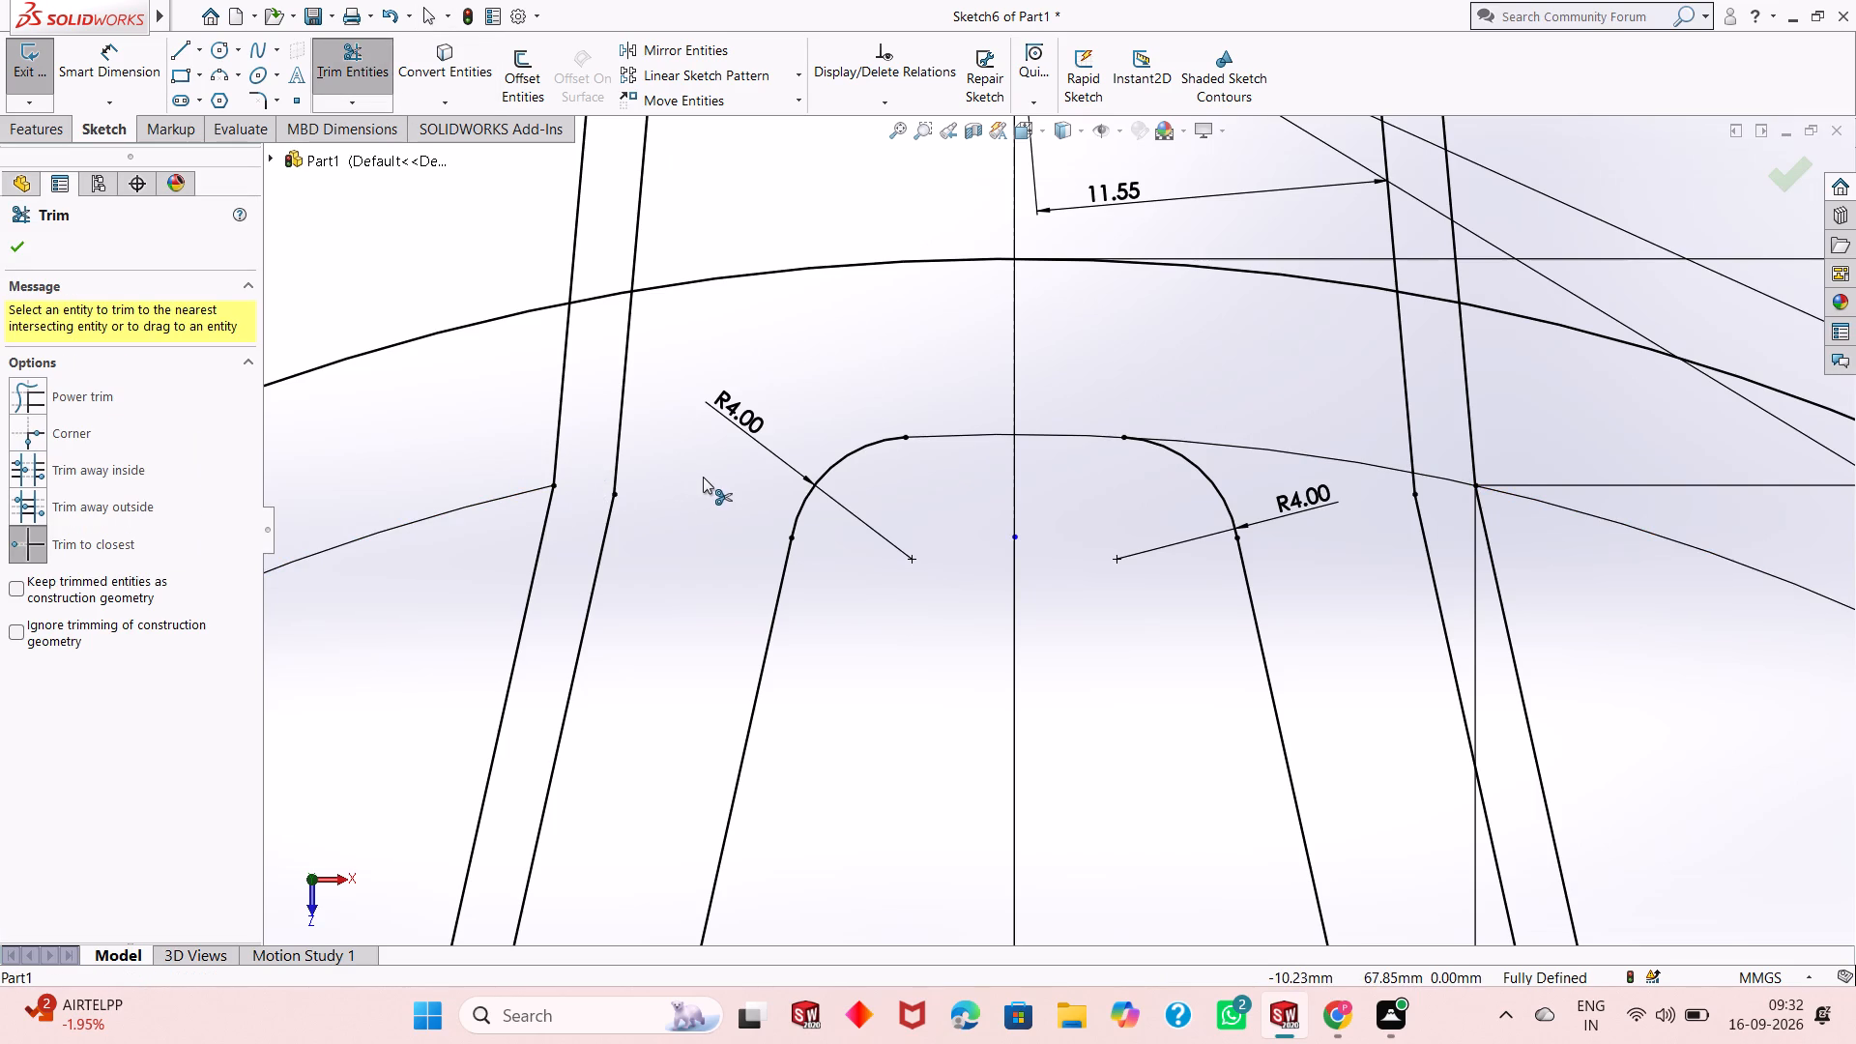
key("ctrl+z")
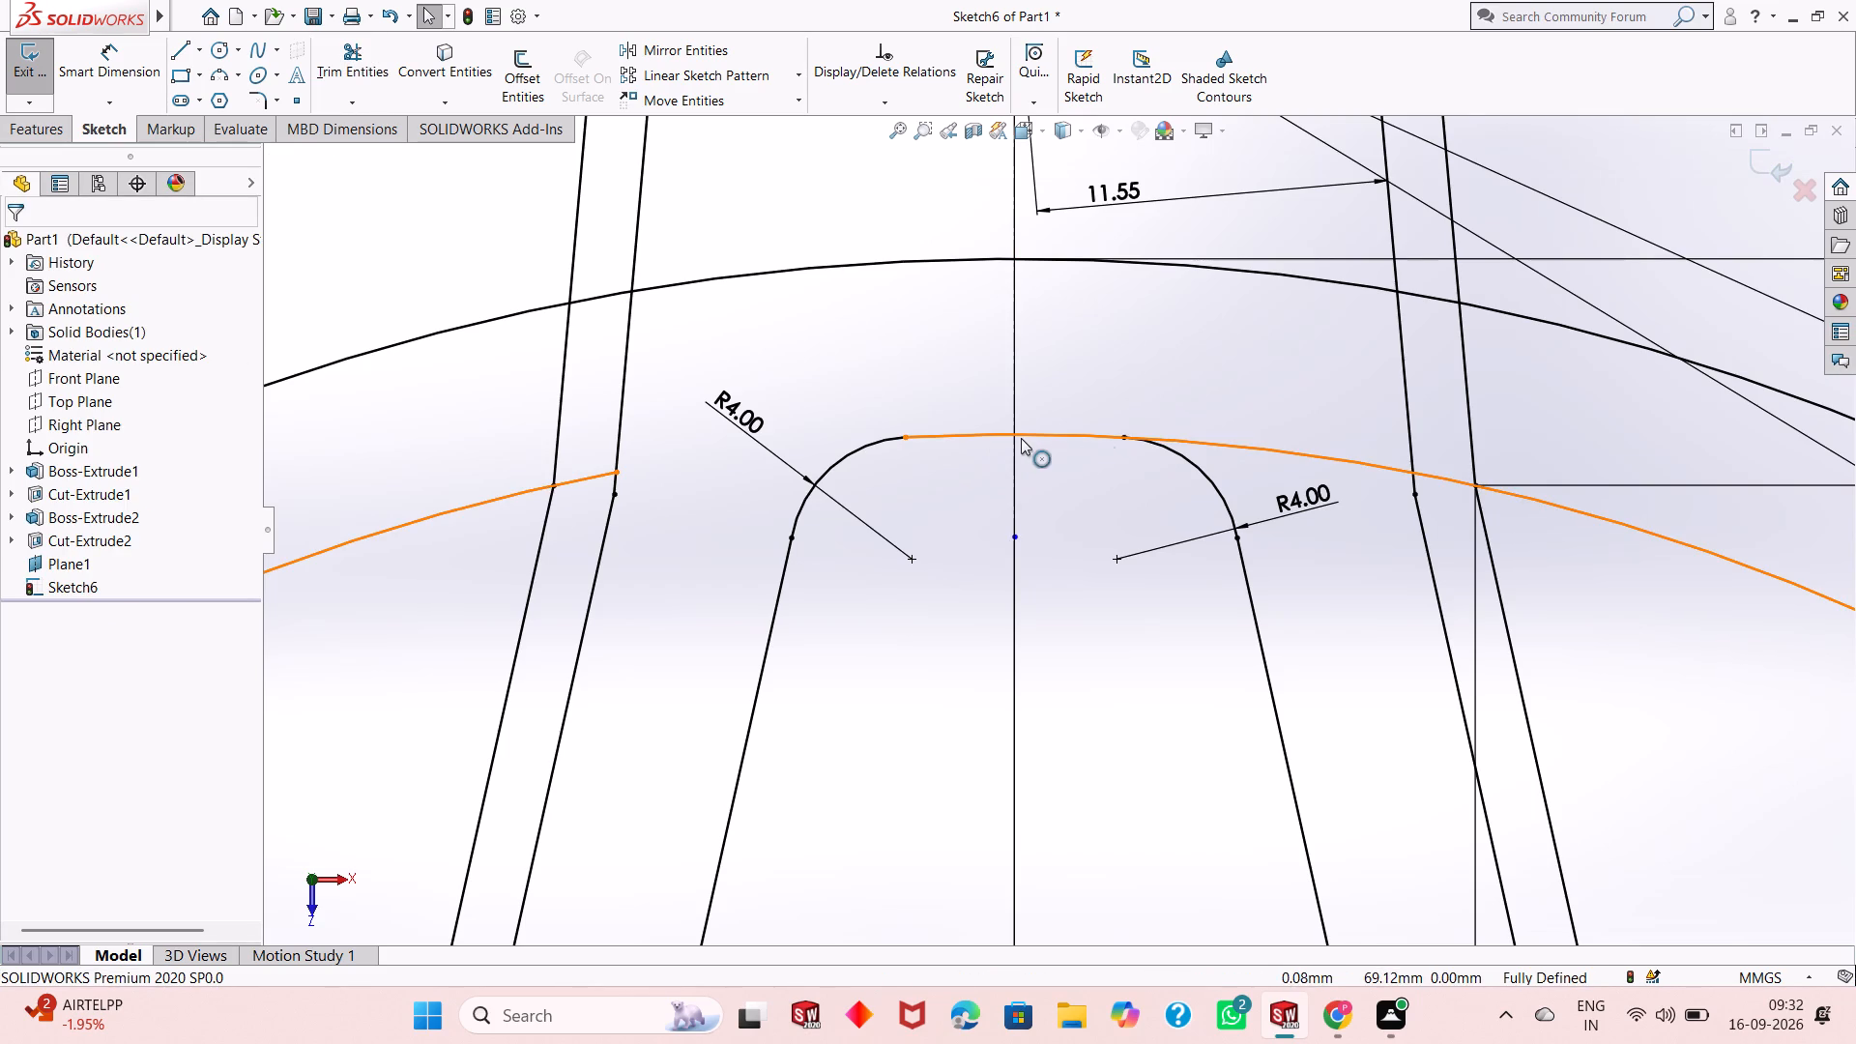
Examine up close the junction where the pocket's upper right 4 mm corner arc meets the inner large arc.
scroll(1111, 430, "down", 20)
scroll(1111, 430, "down", 10)
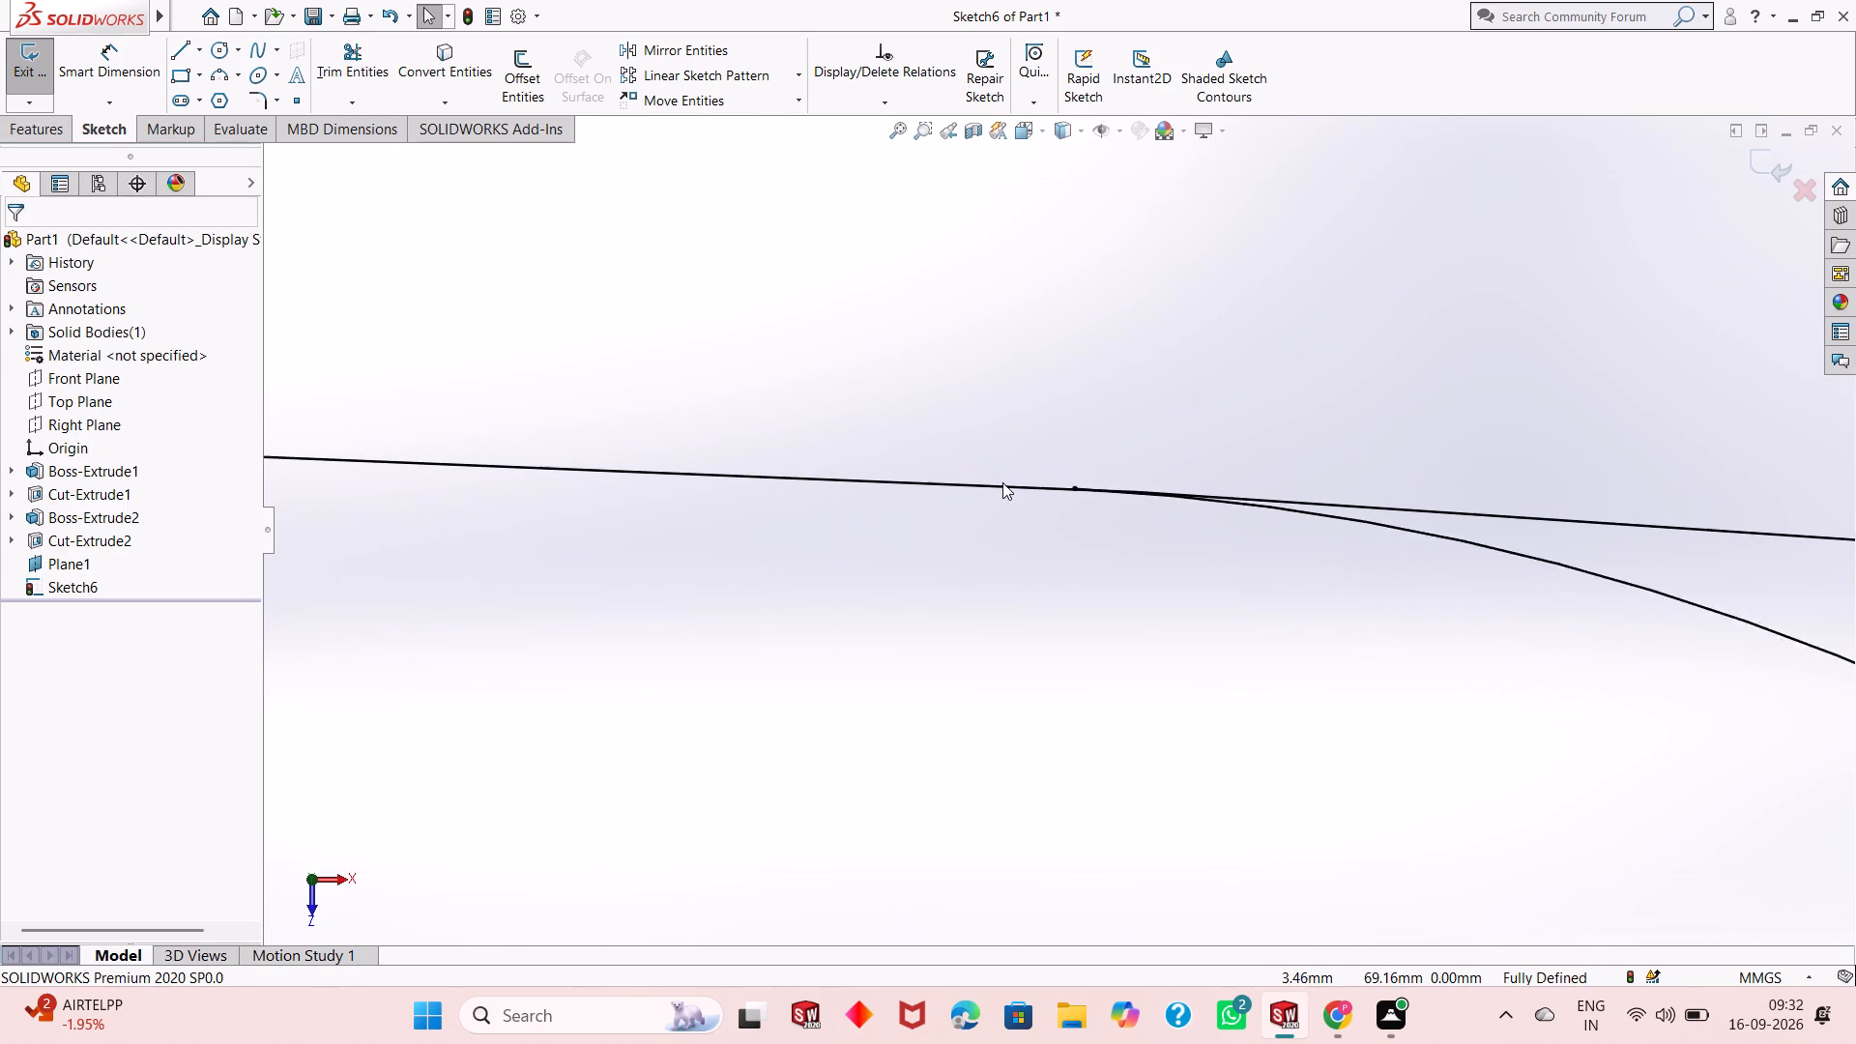
scroll(1002, 482, "down", 4)
scroll(1163, 520, "down", 12)
scroll(1019, 486, "down", 9)
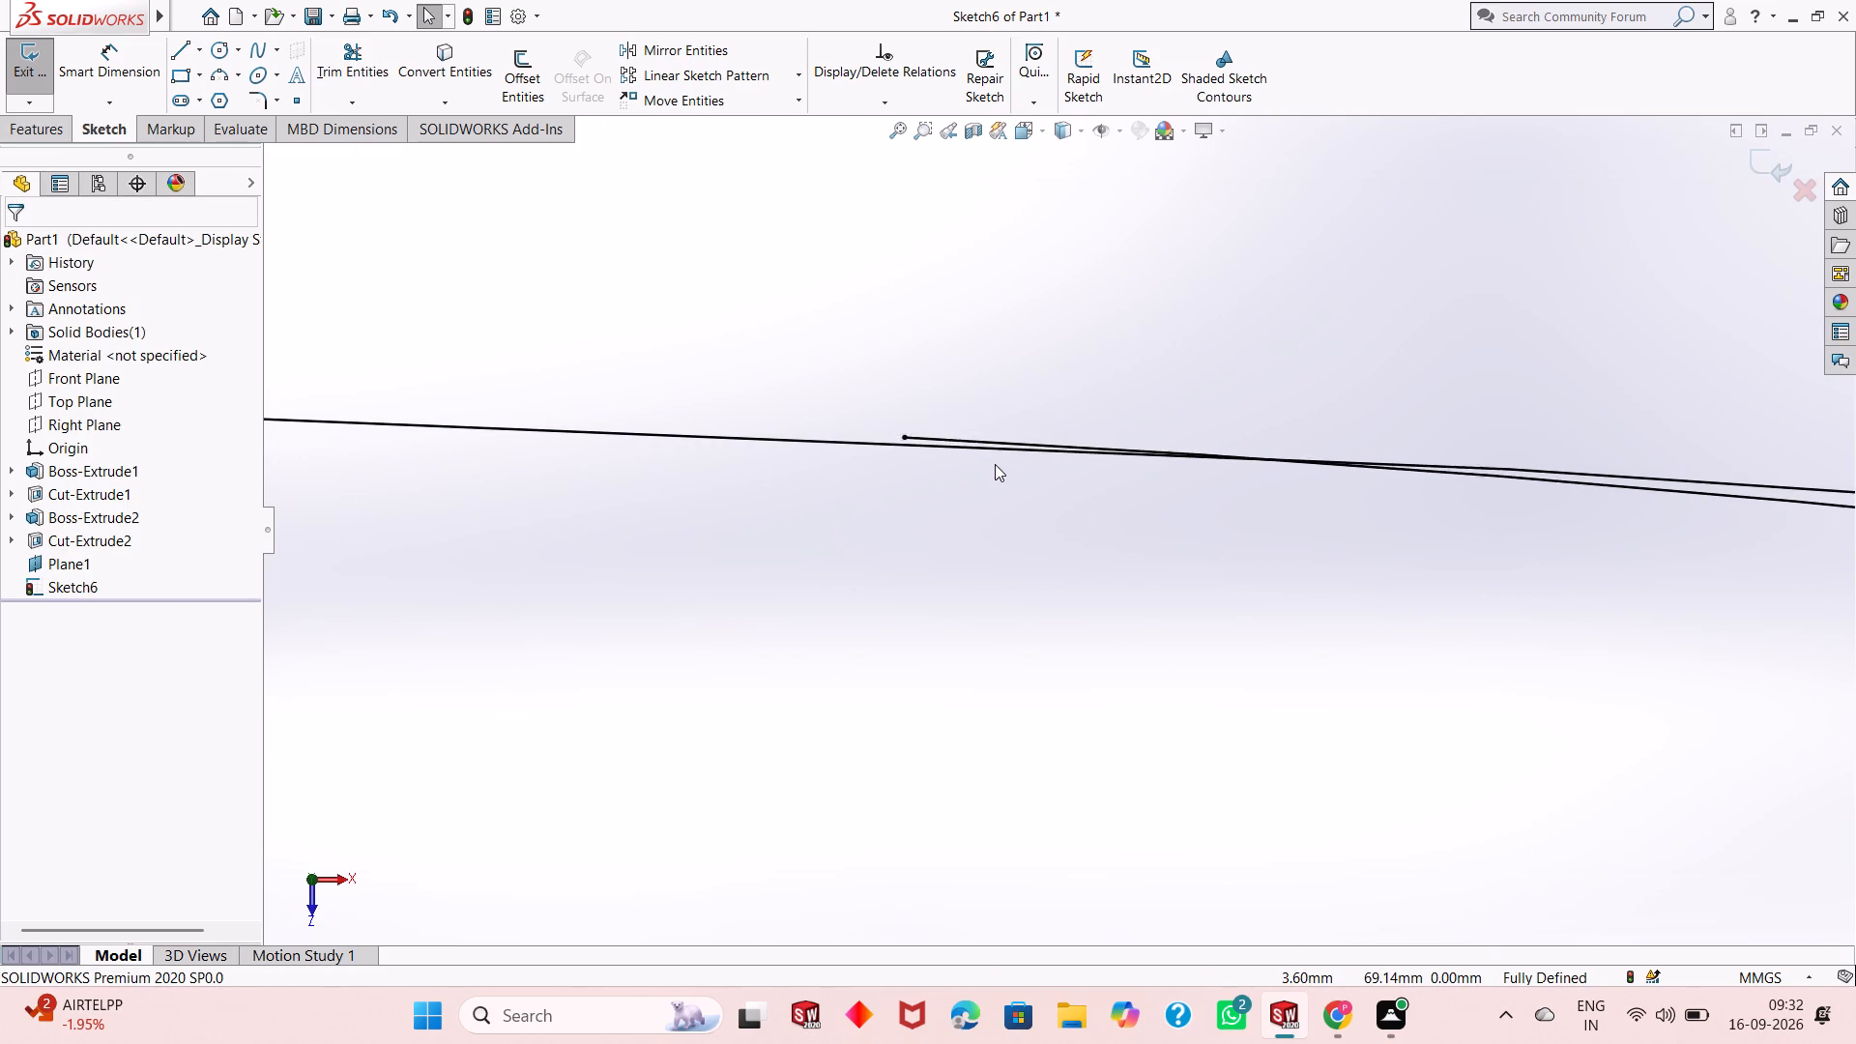
scroll(974, 440, "down", 5)
scroll(974, 440, "up", 20)
scroll(974, 440, "up", 6)
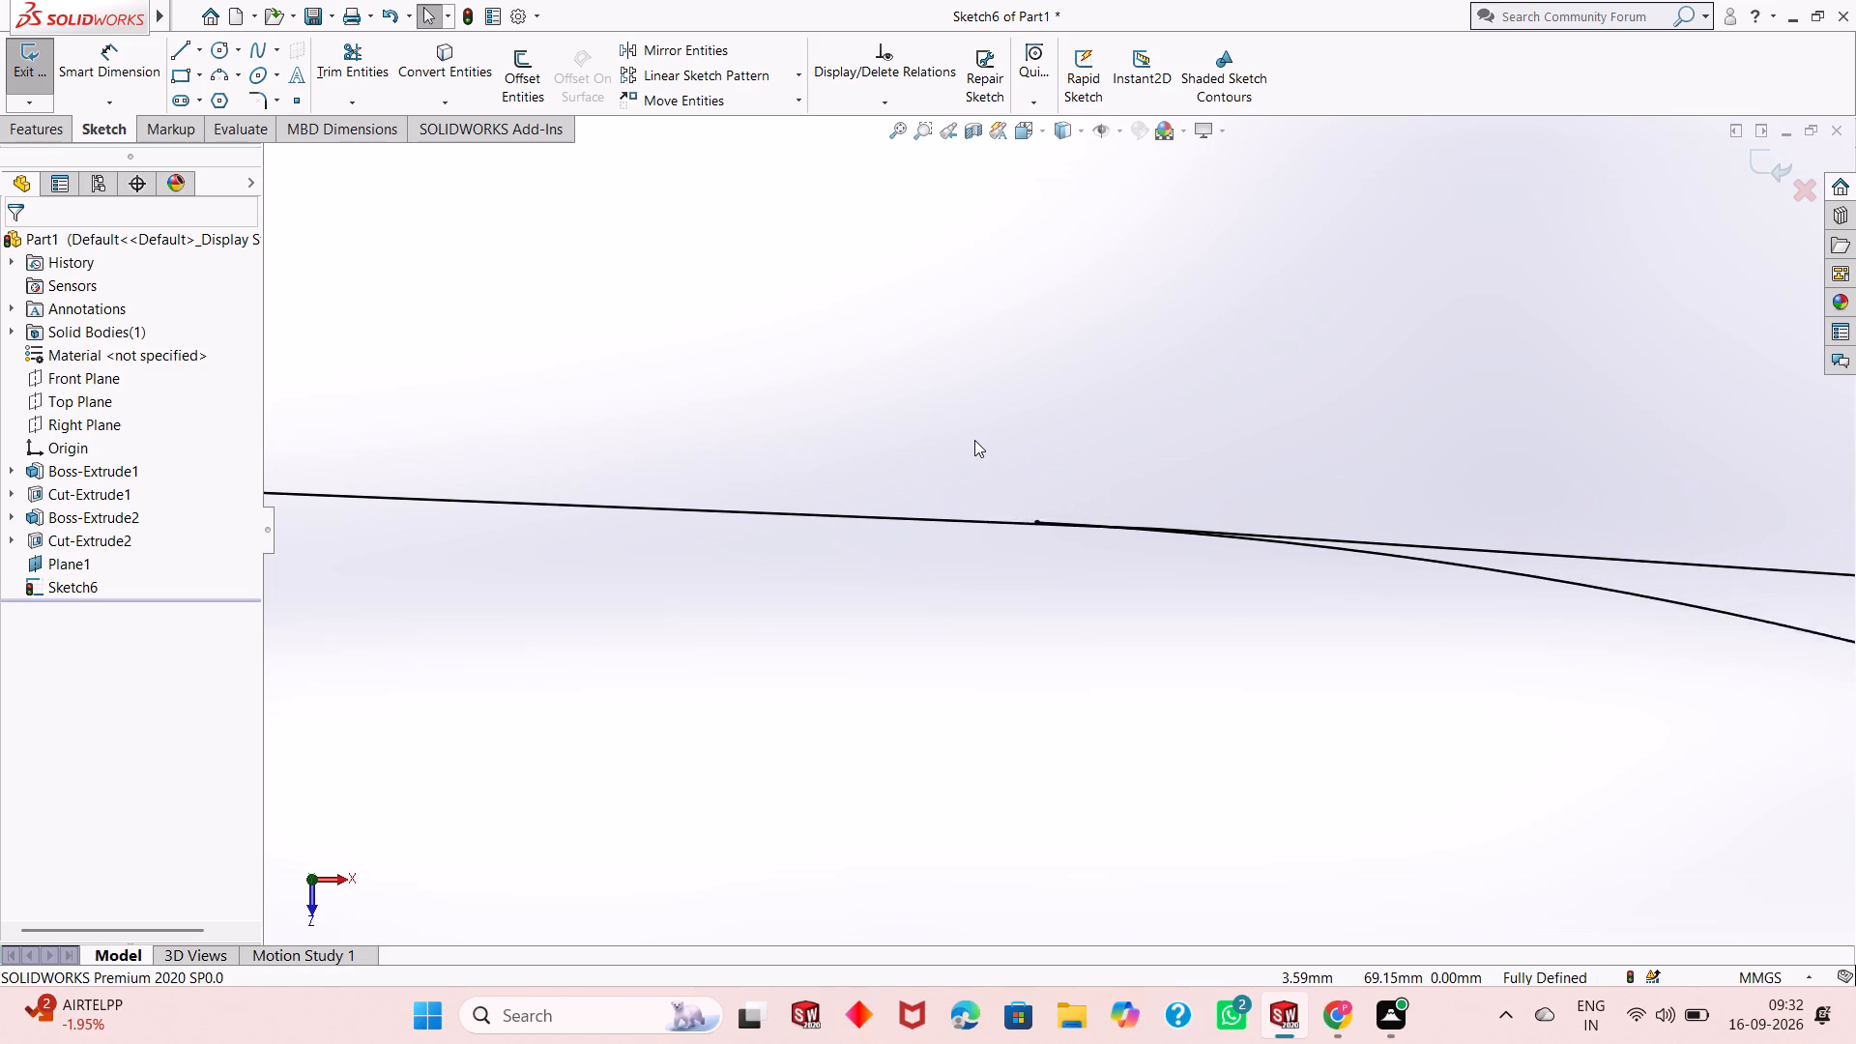
scroll(974, 440, "up", 20)
scroll(974, 440, "up", 19)
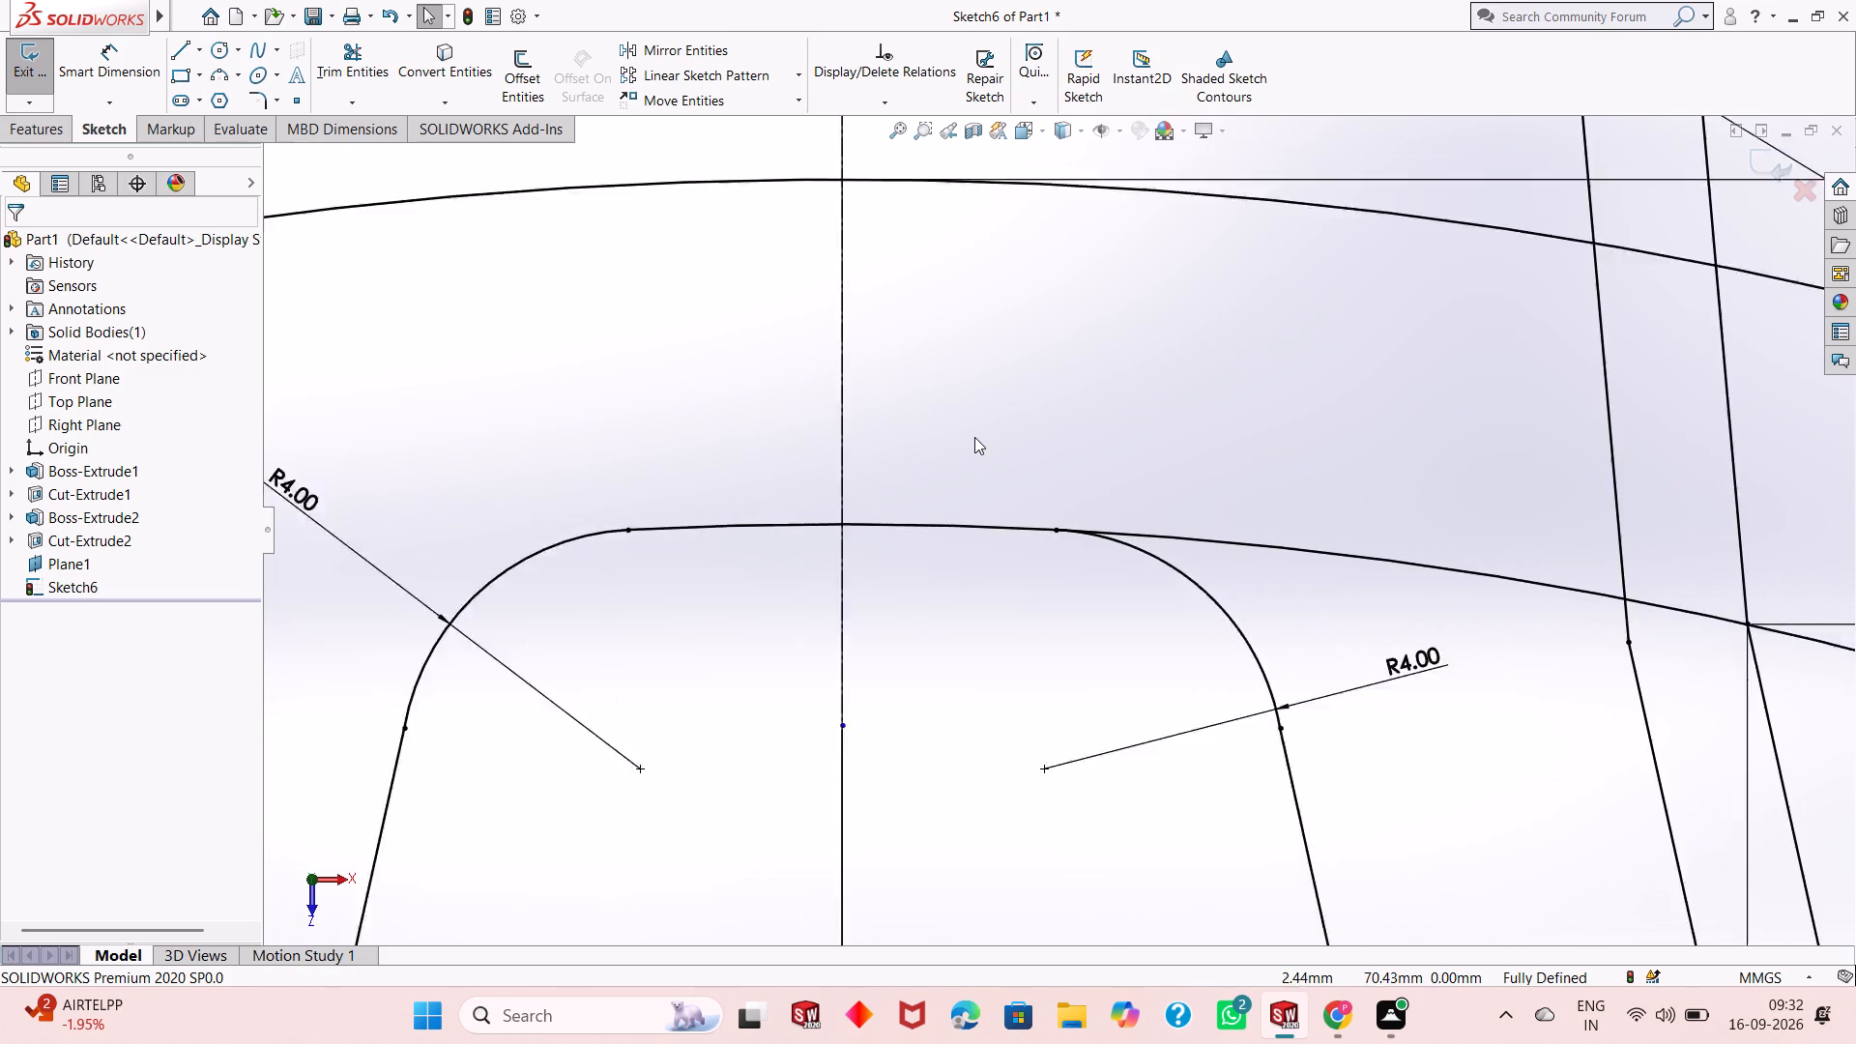
Add a tangent relation between the pocket's upper right 4 mm corner arc and the inner large arc.
scroll(1028, 543, "down", 3)
key("Escape")
left_click(1139, 536)
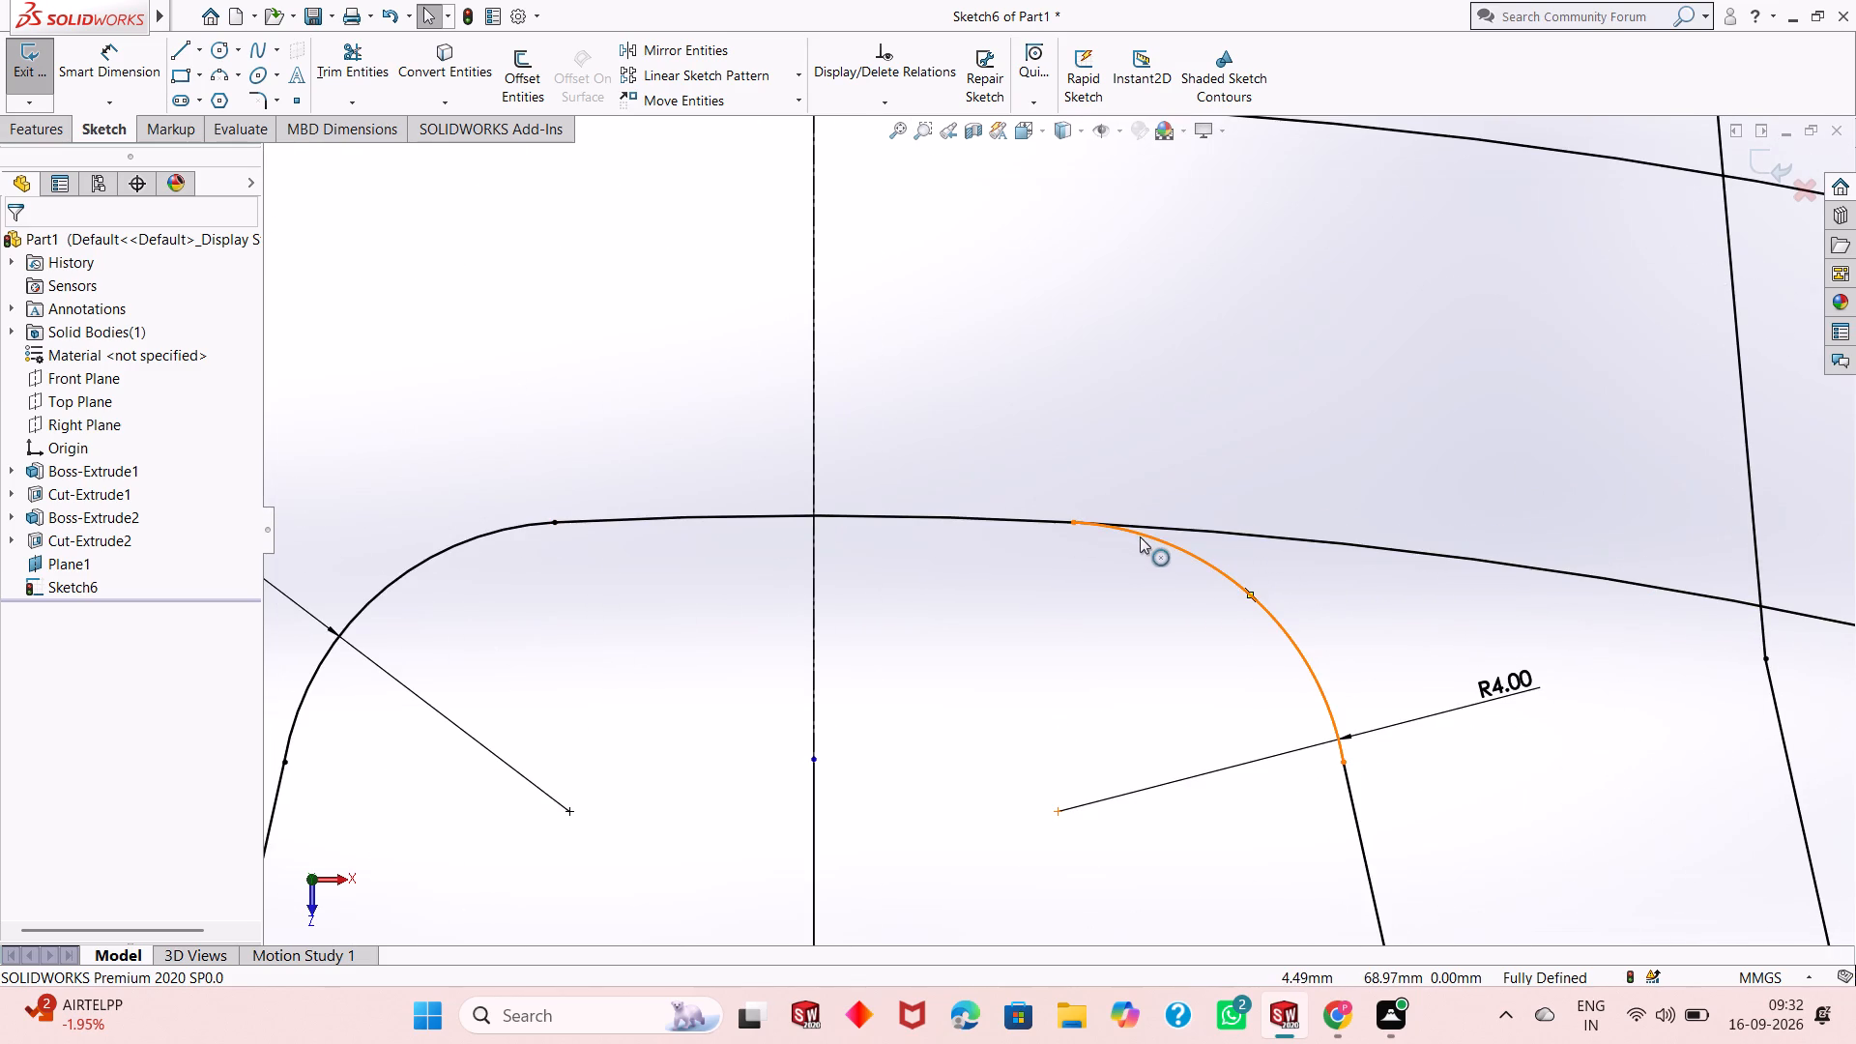
left_click(1003, 524, "ctrl")
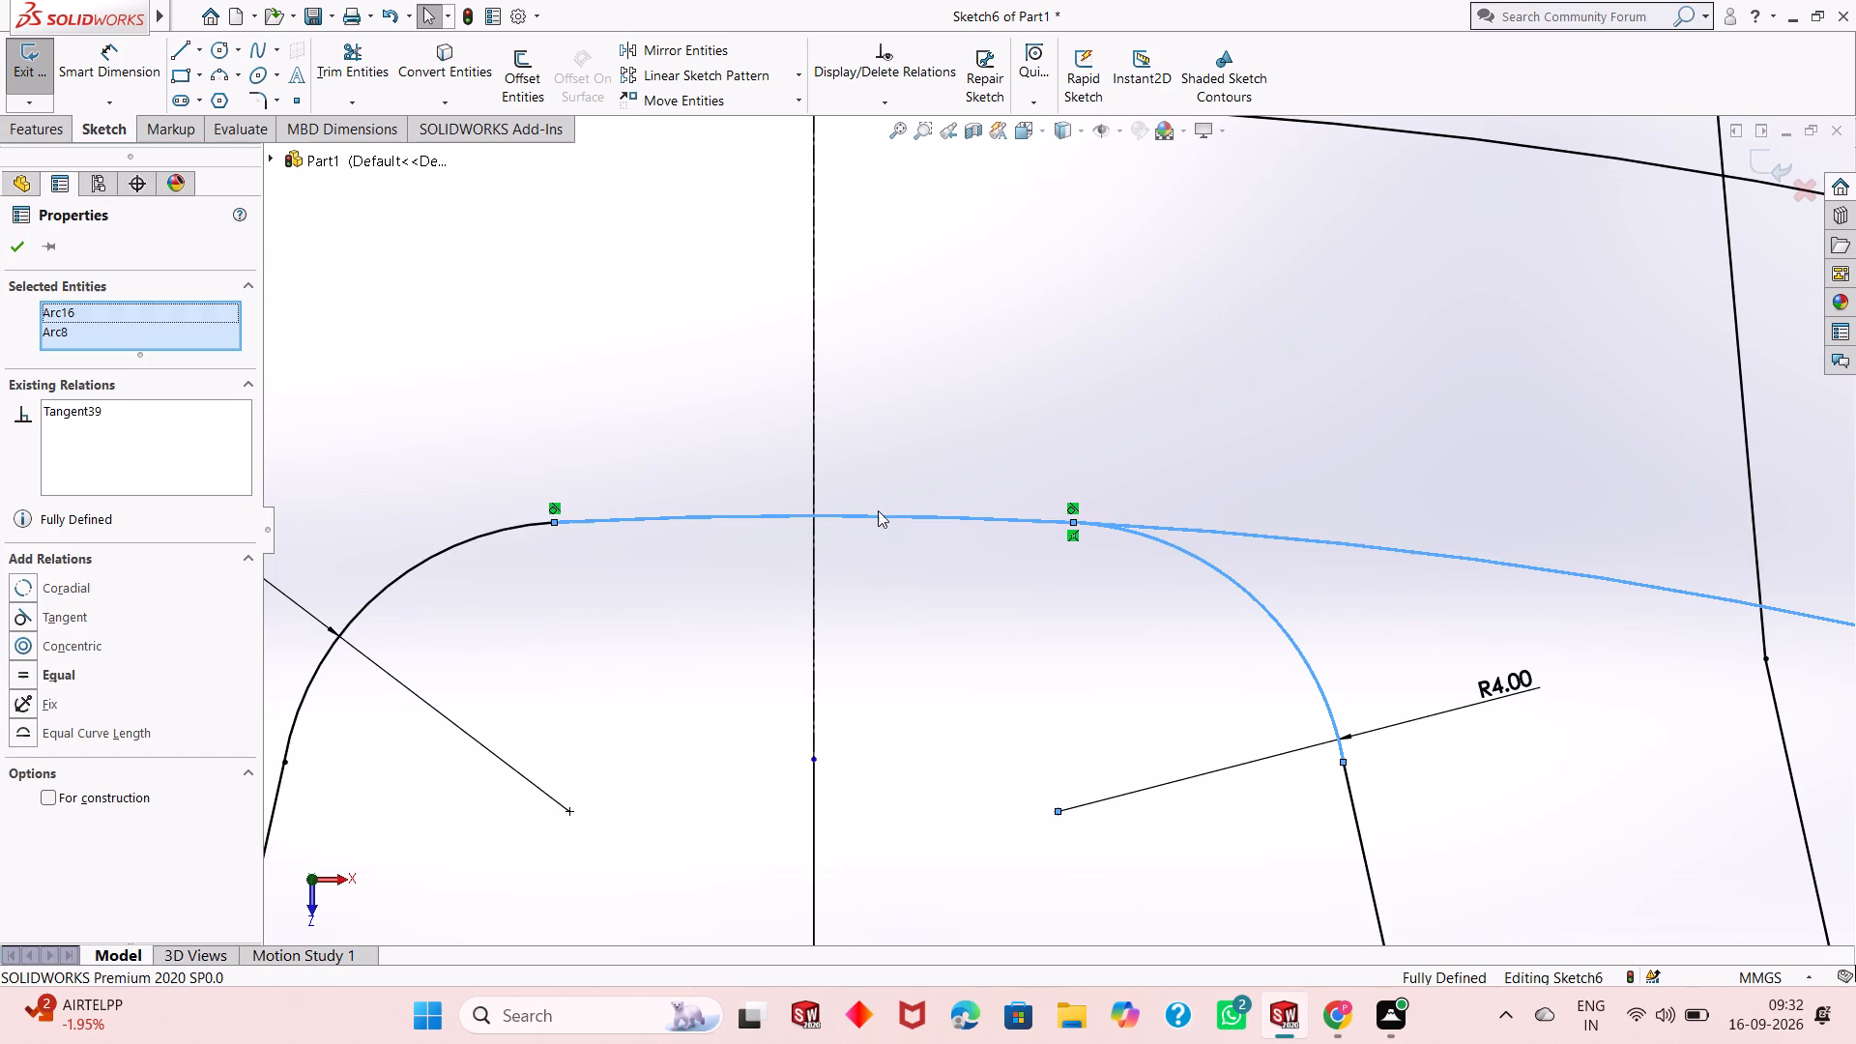
left_click(22, 623)
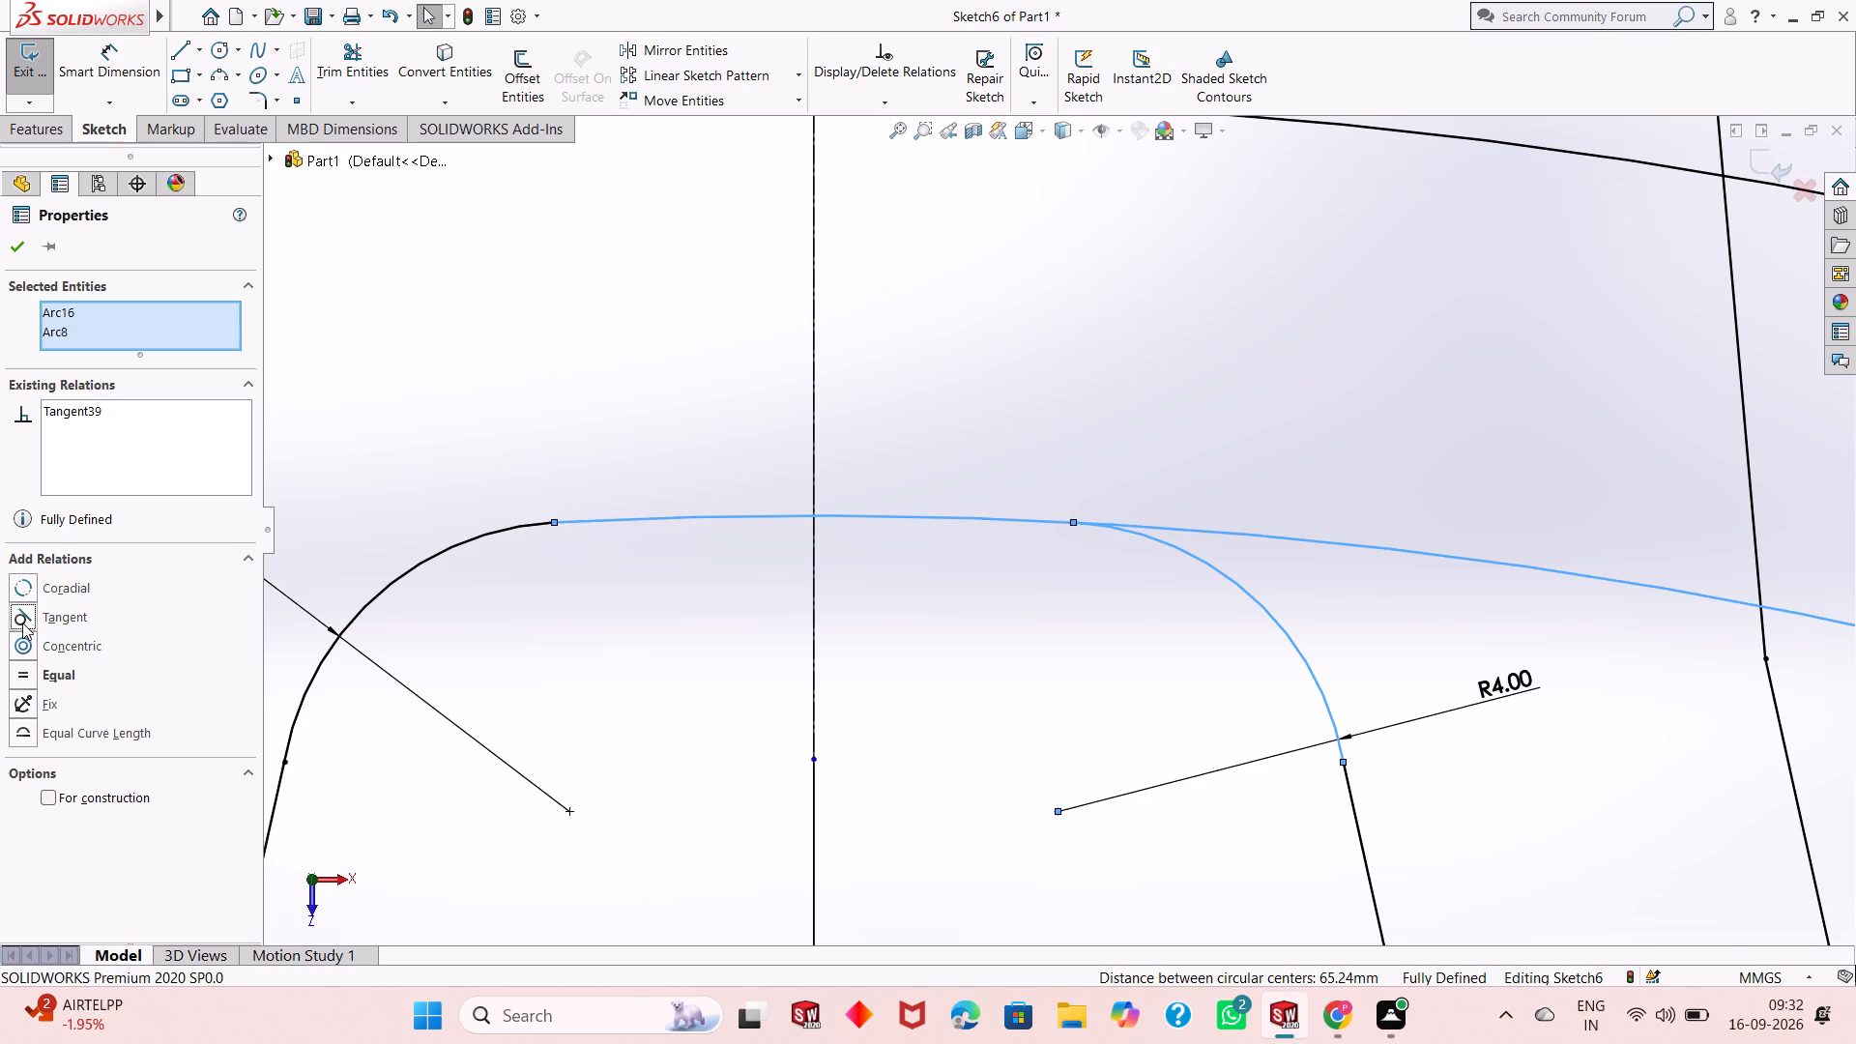
left_click(28, 246)
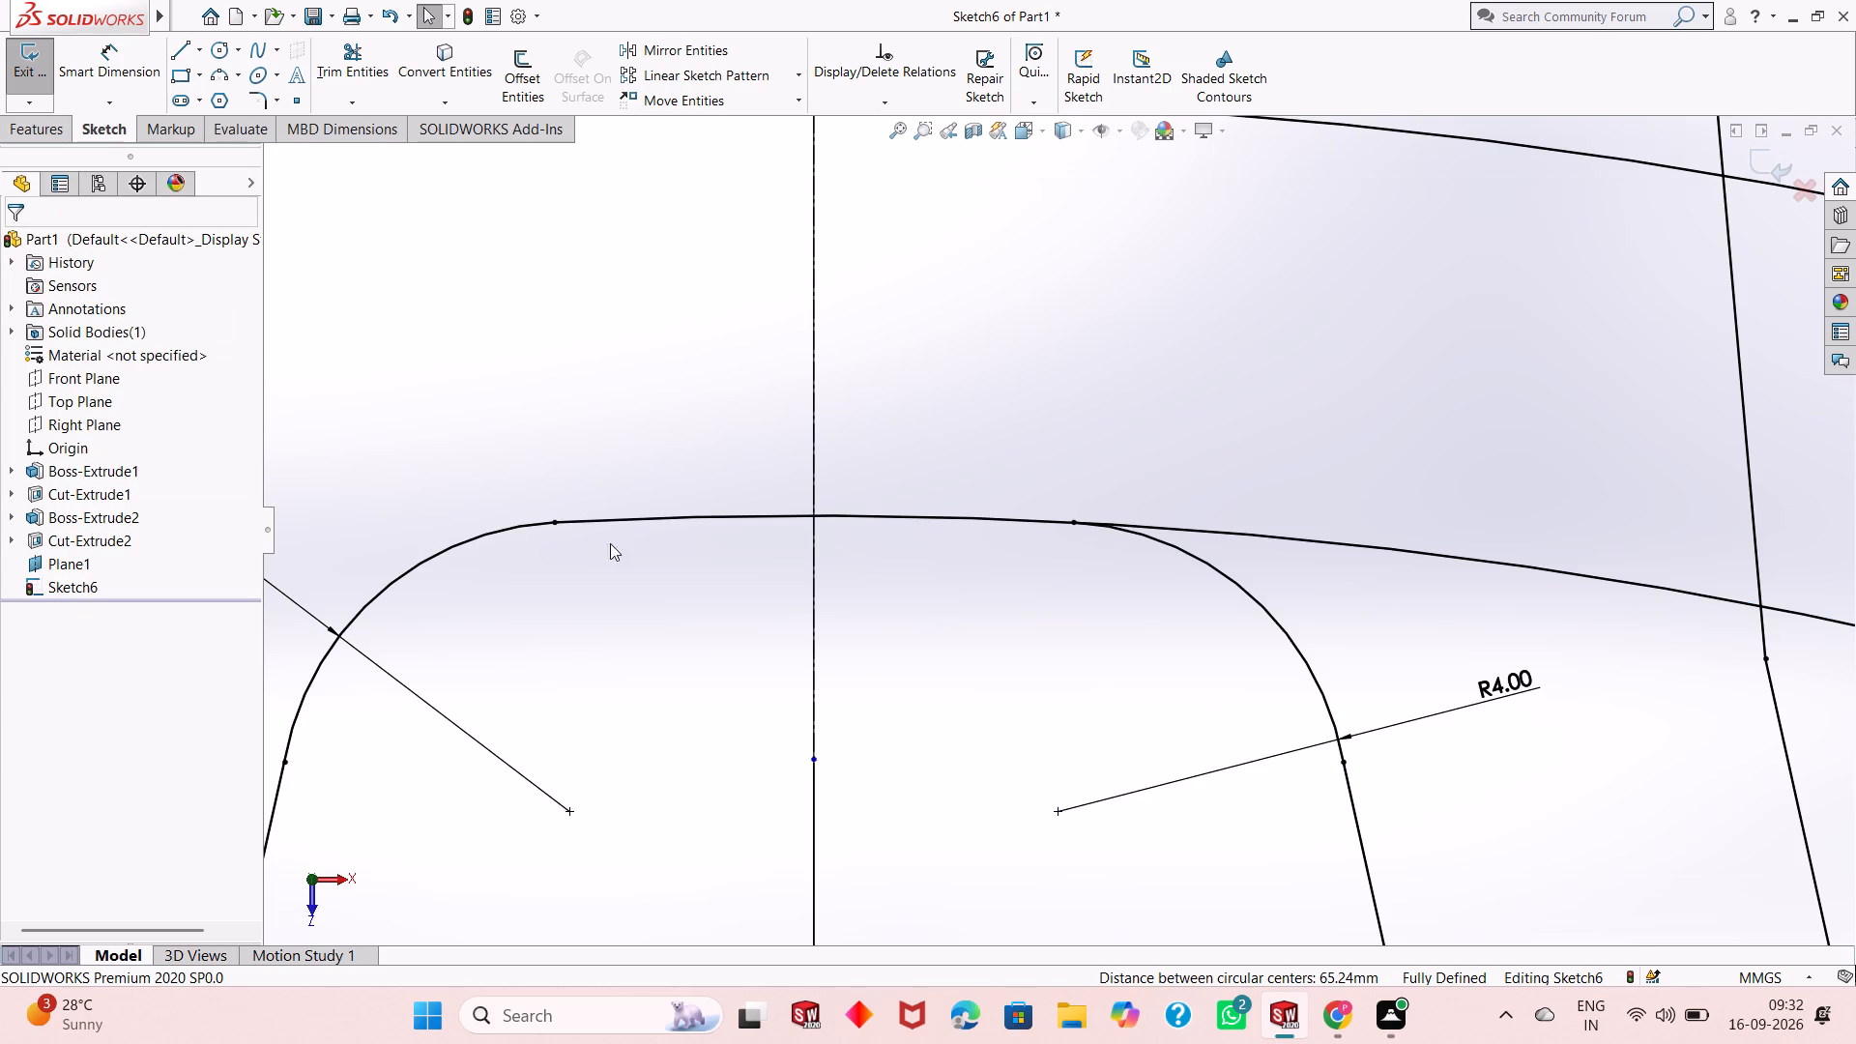
Trim away the inner large circle right of the pocket, between the left lug lines and around outside the lug, and end trimming.
scroll(824, 573, "up", 3)
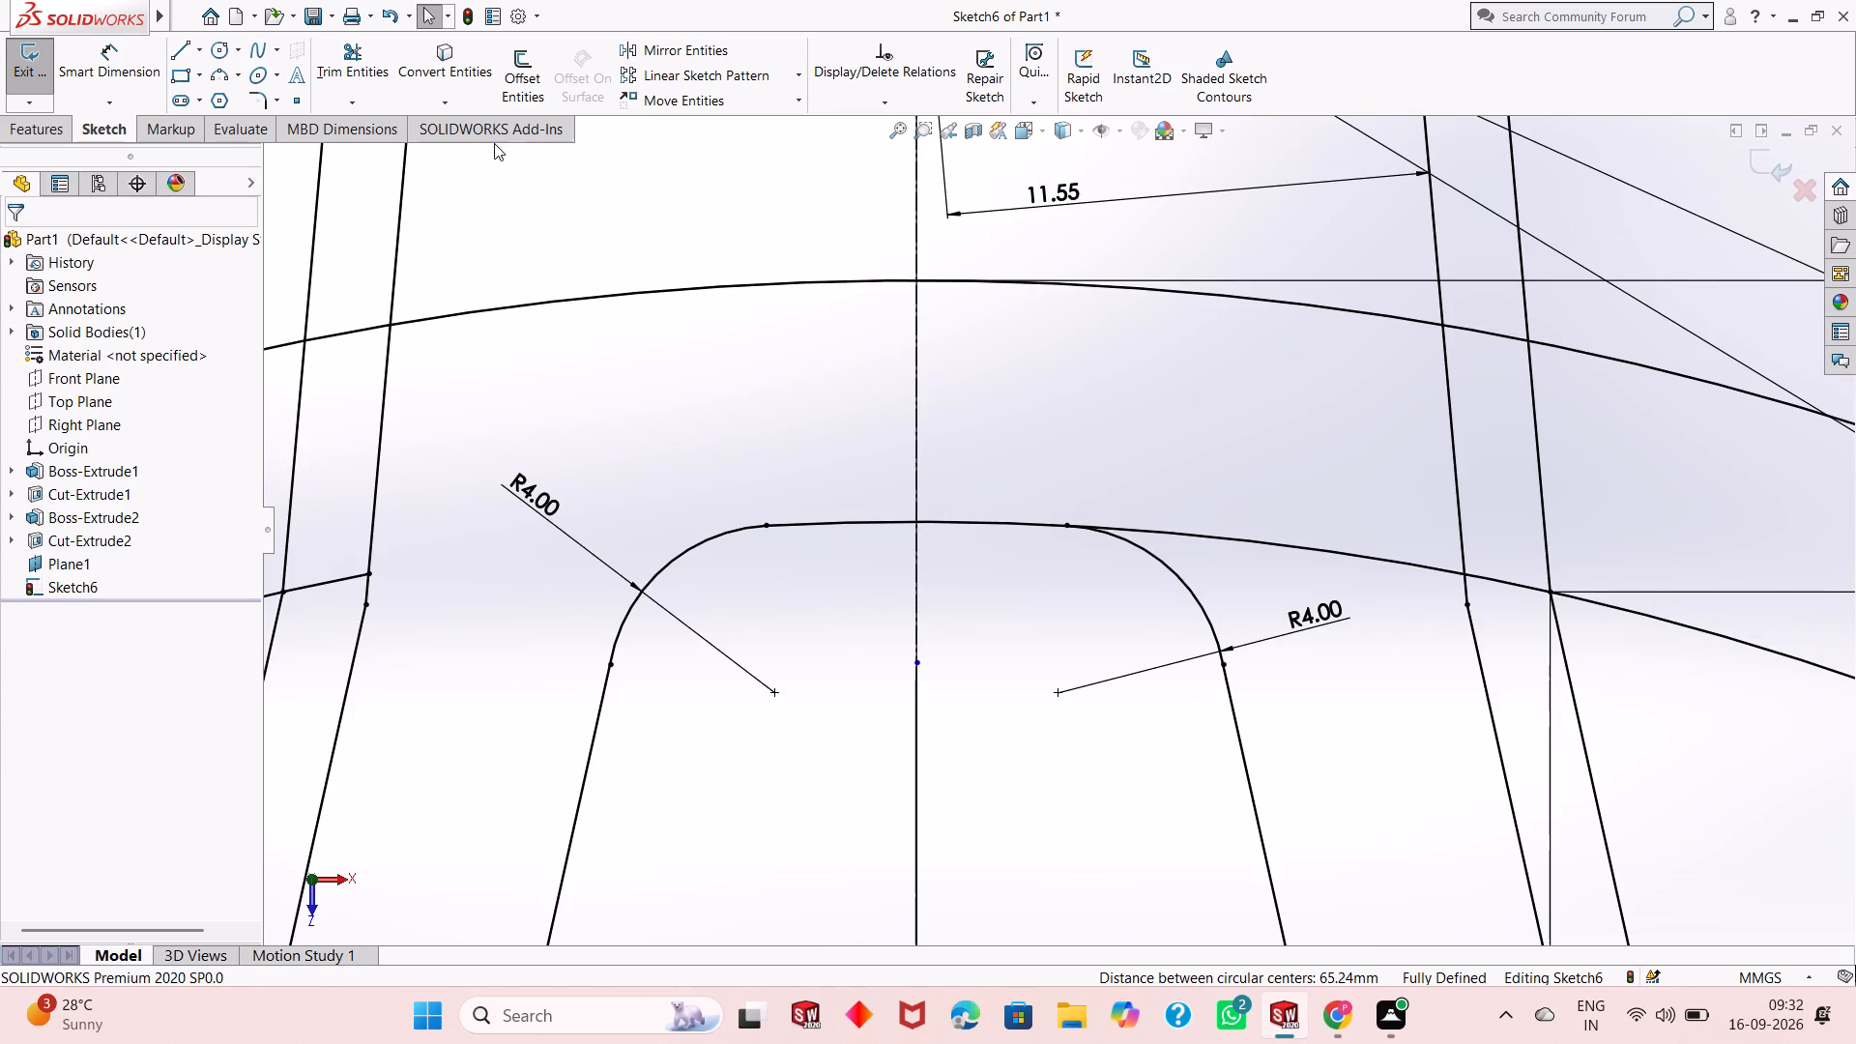
left_click(344, 70)
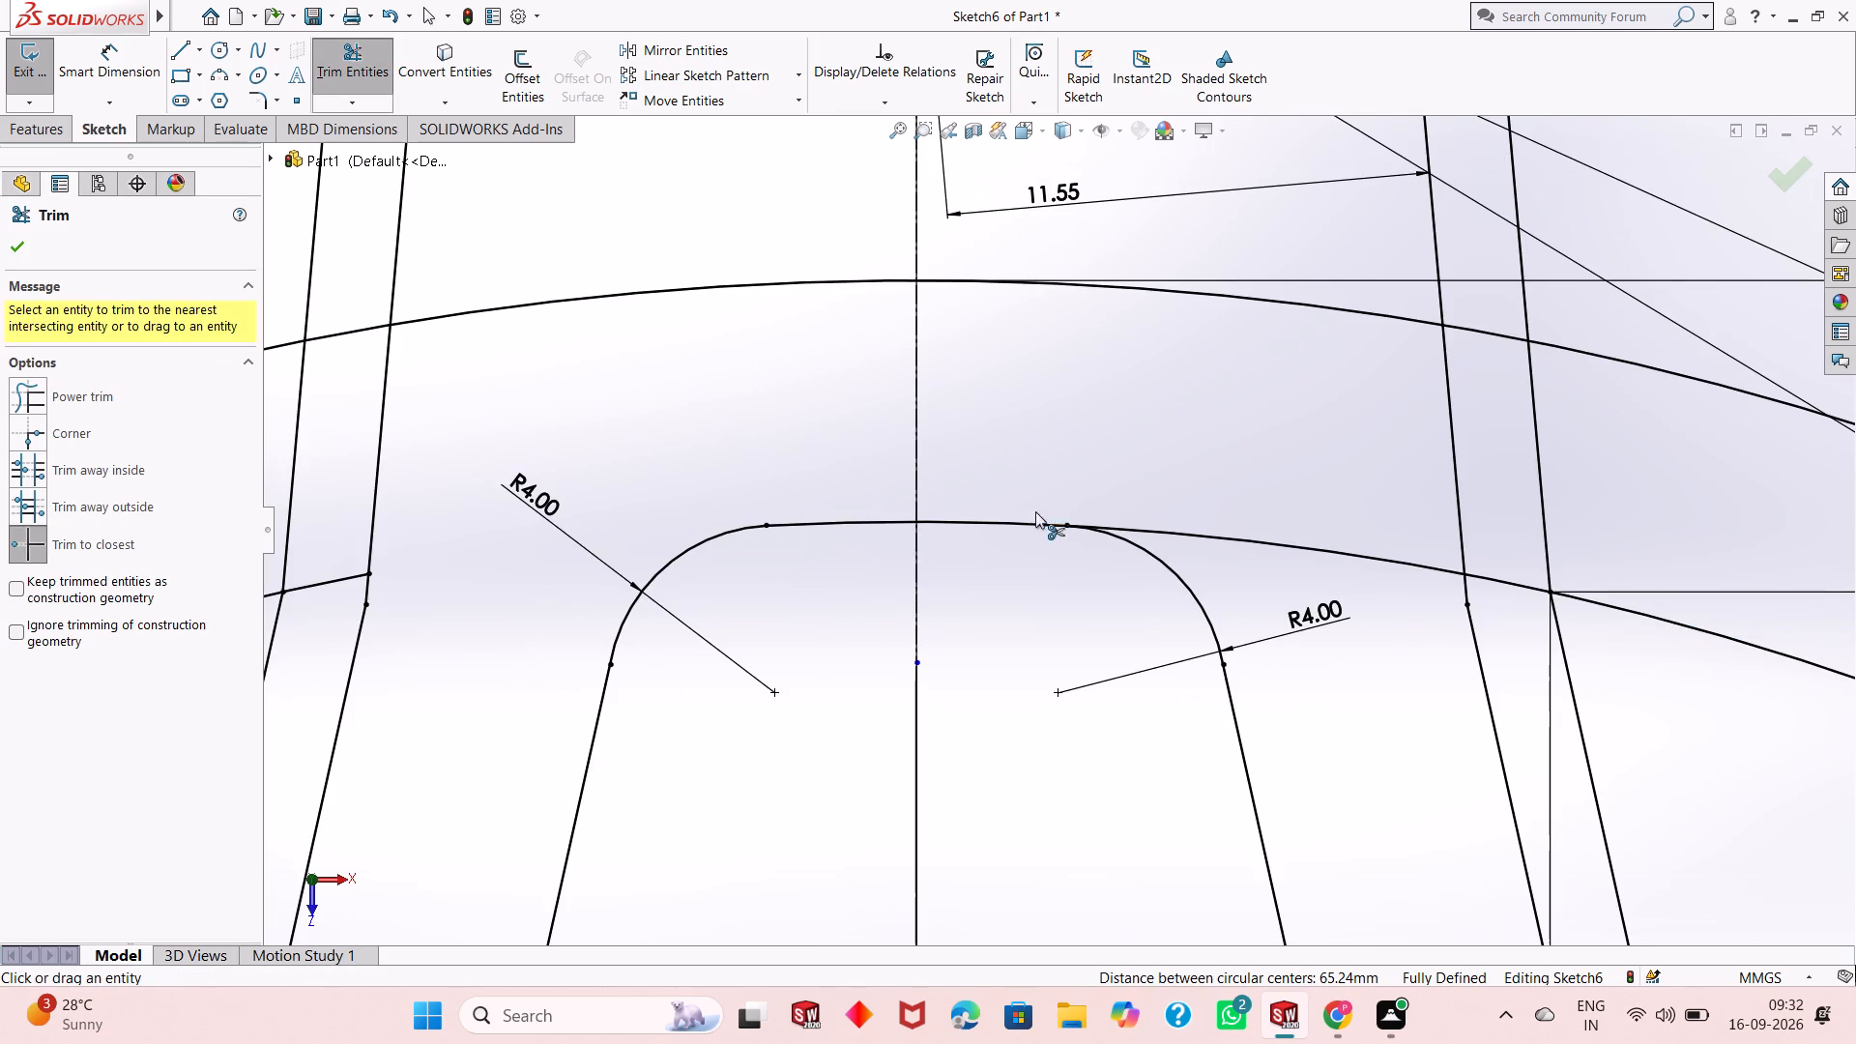
left_click(1152, 531)
scroll(861, 596, "up", 4)
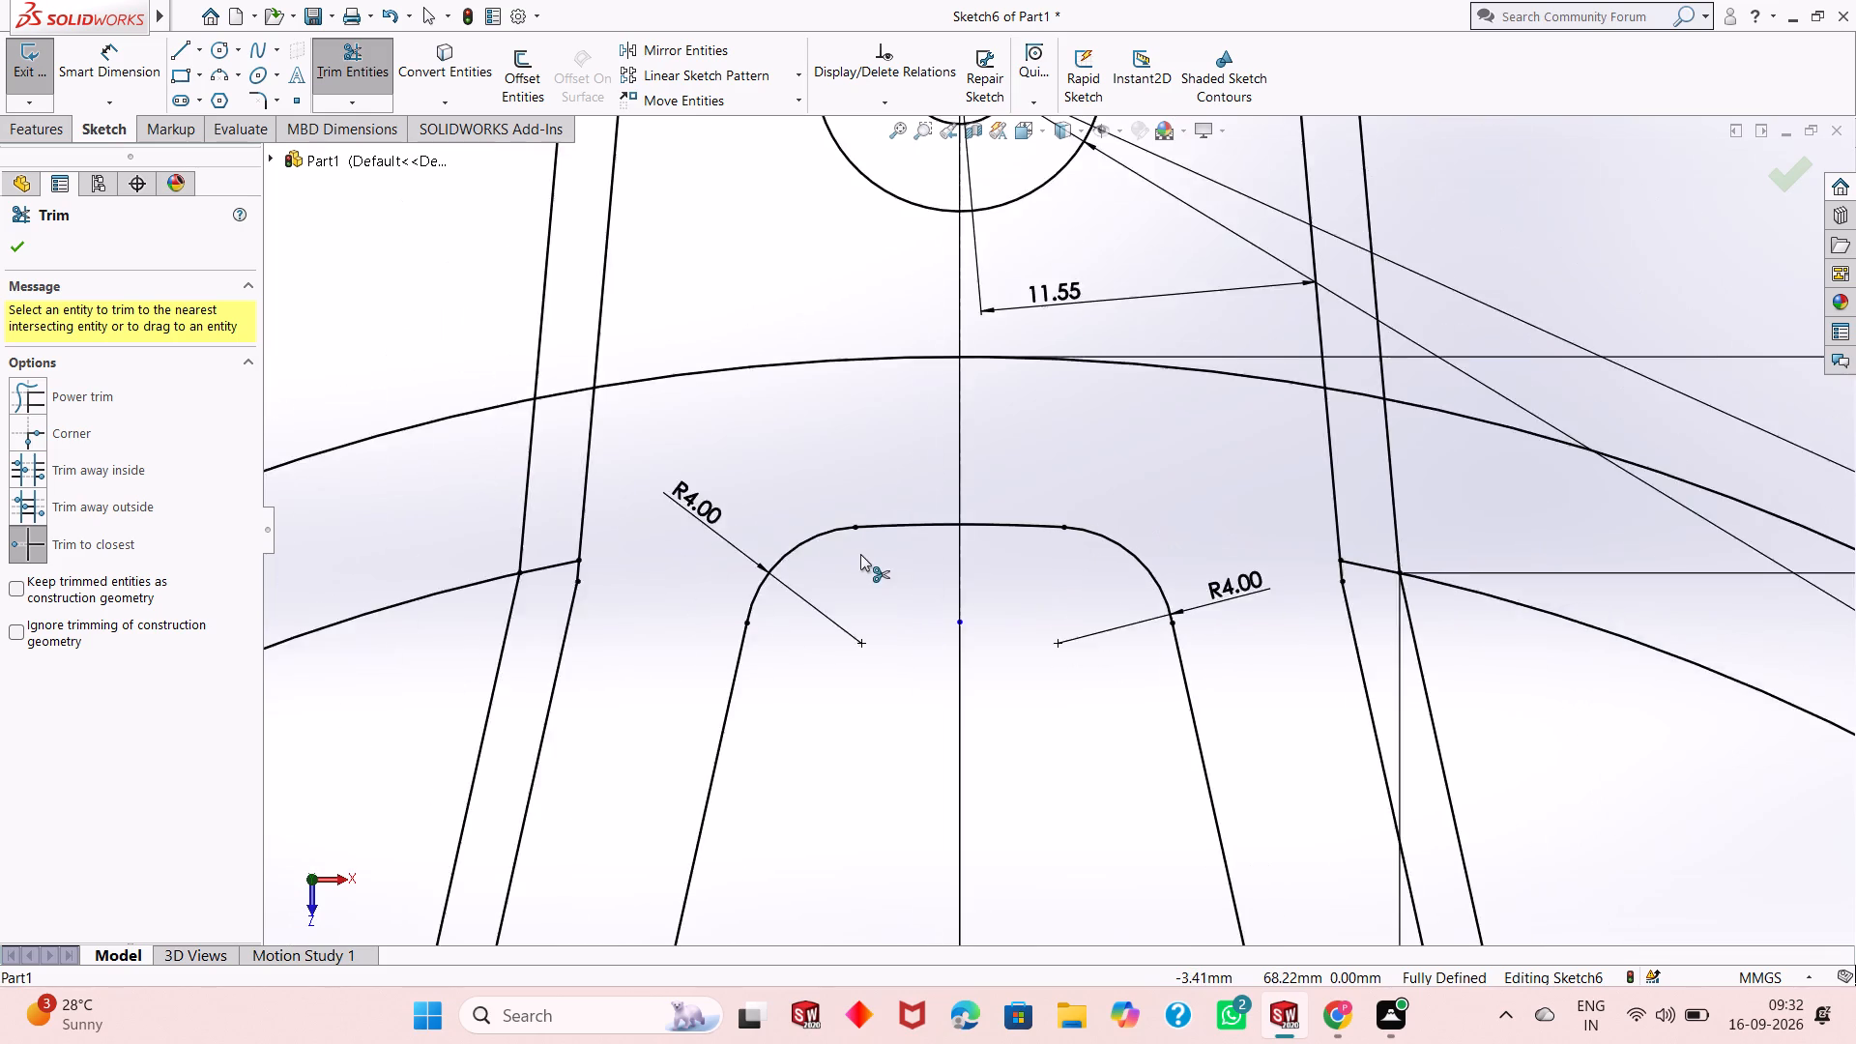
scroll(860, 554, "up", 5)
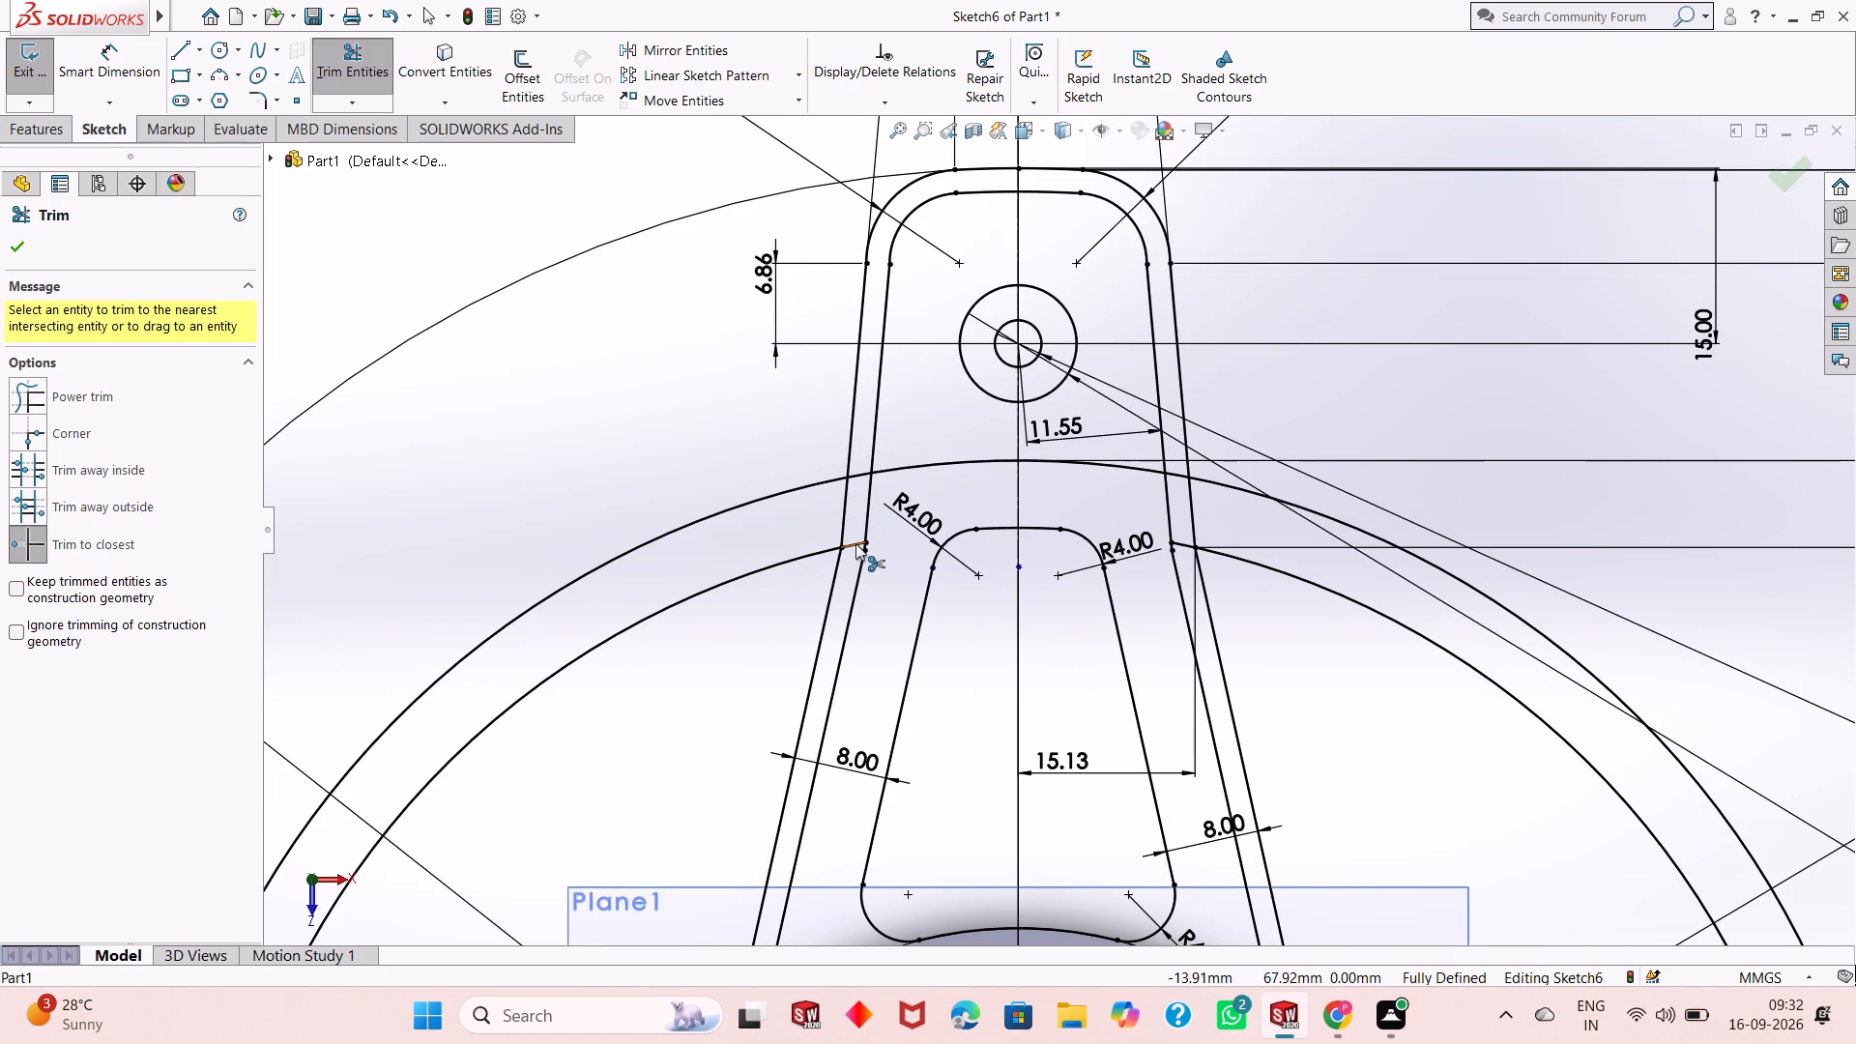
left_click(855, 543)
left_click(810, 553)
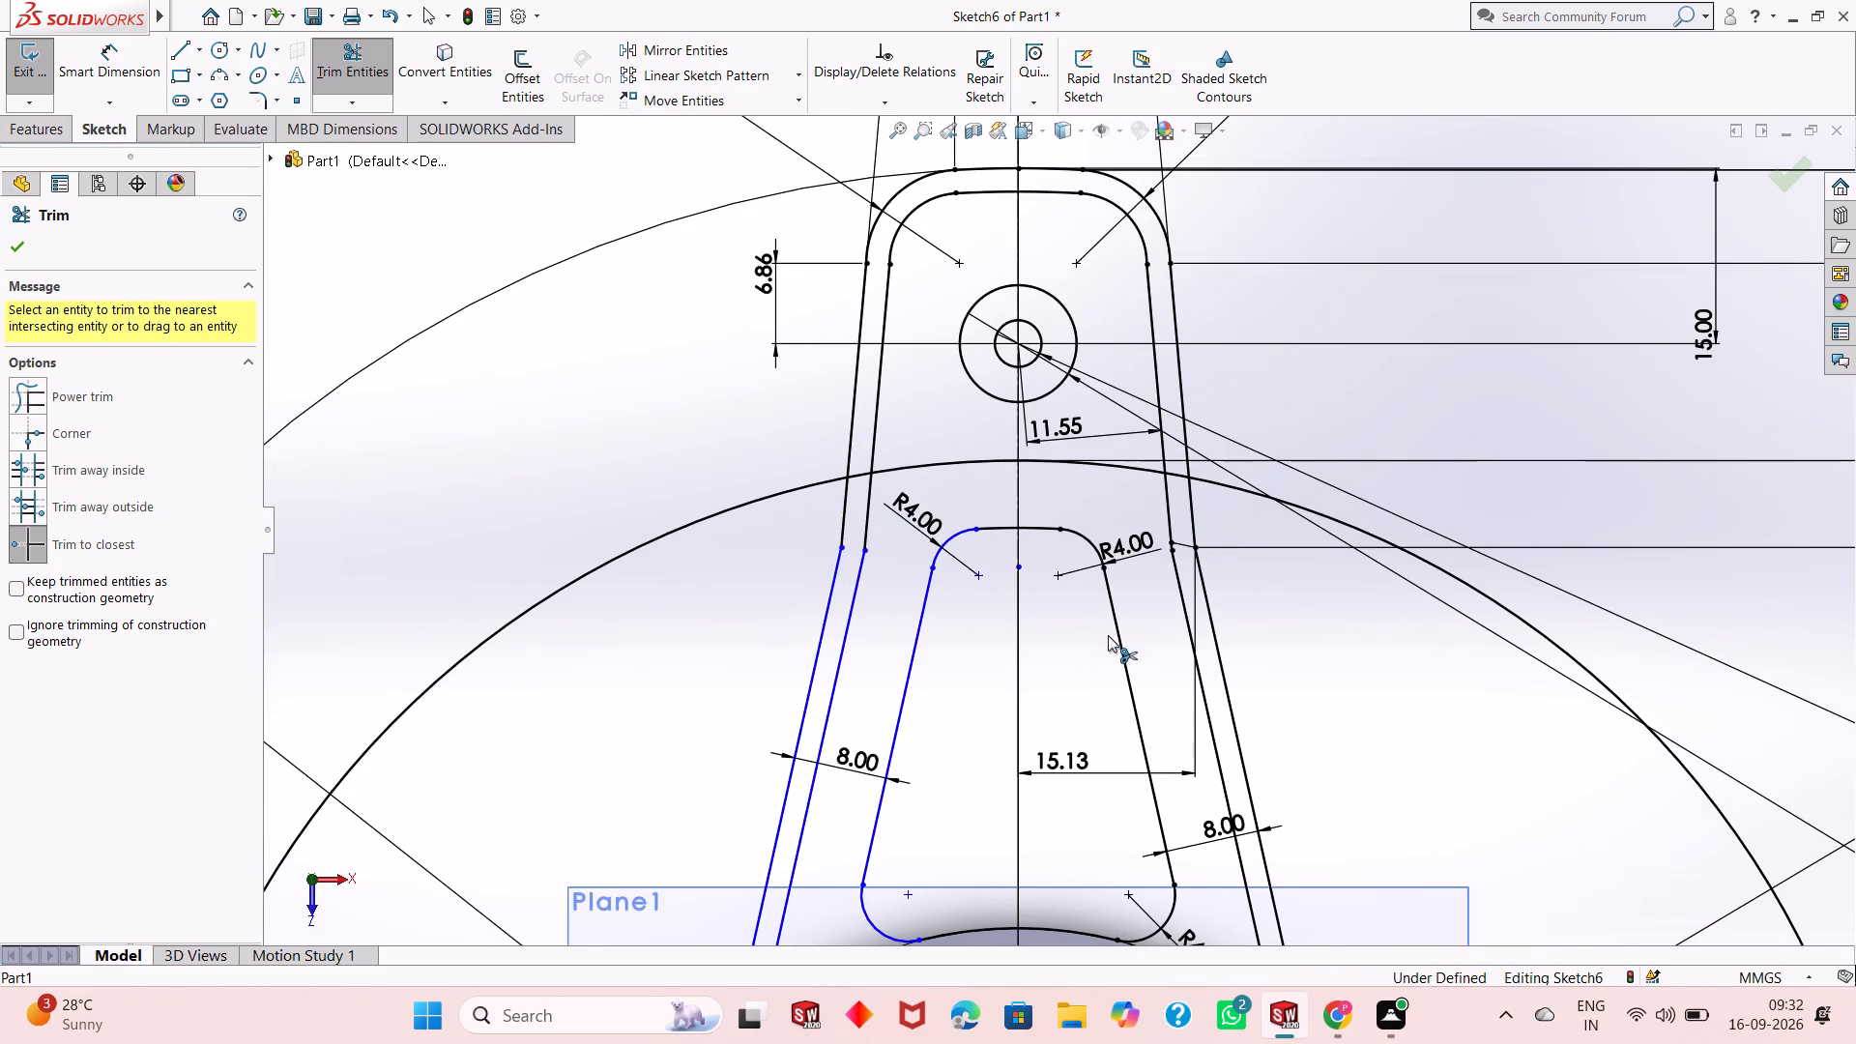
scroll(1096, 620, "up", 3)
key("Escape")
key("Escape")
Dimension the vertical distance from the small circles' centre to the left end of the pocket's top arc.
scroll(1079, 563, "down", 4)
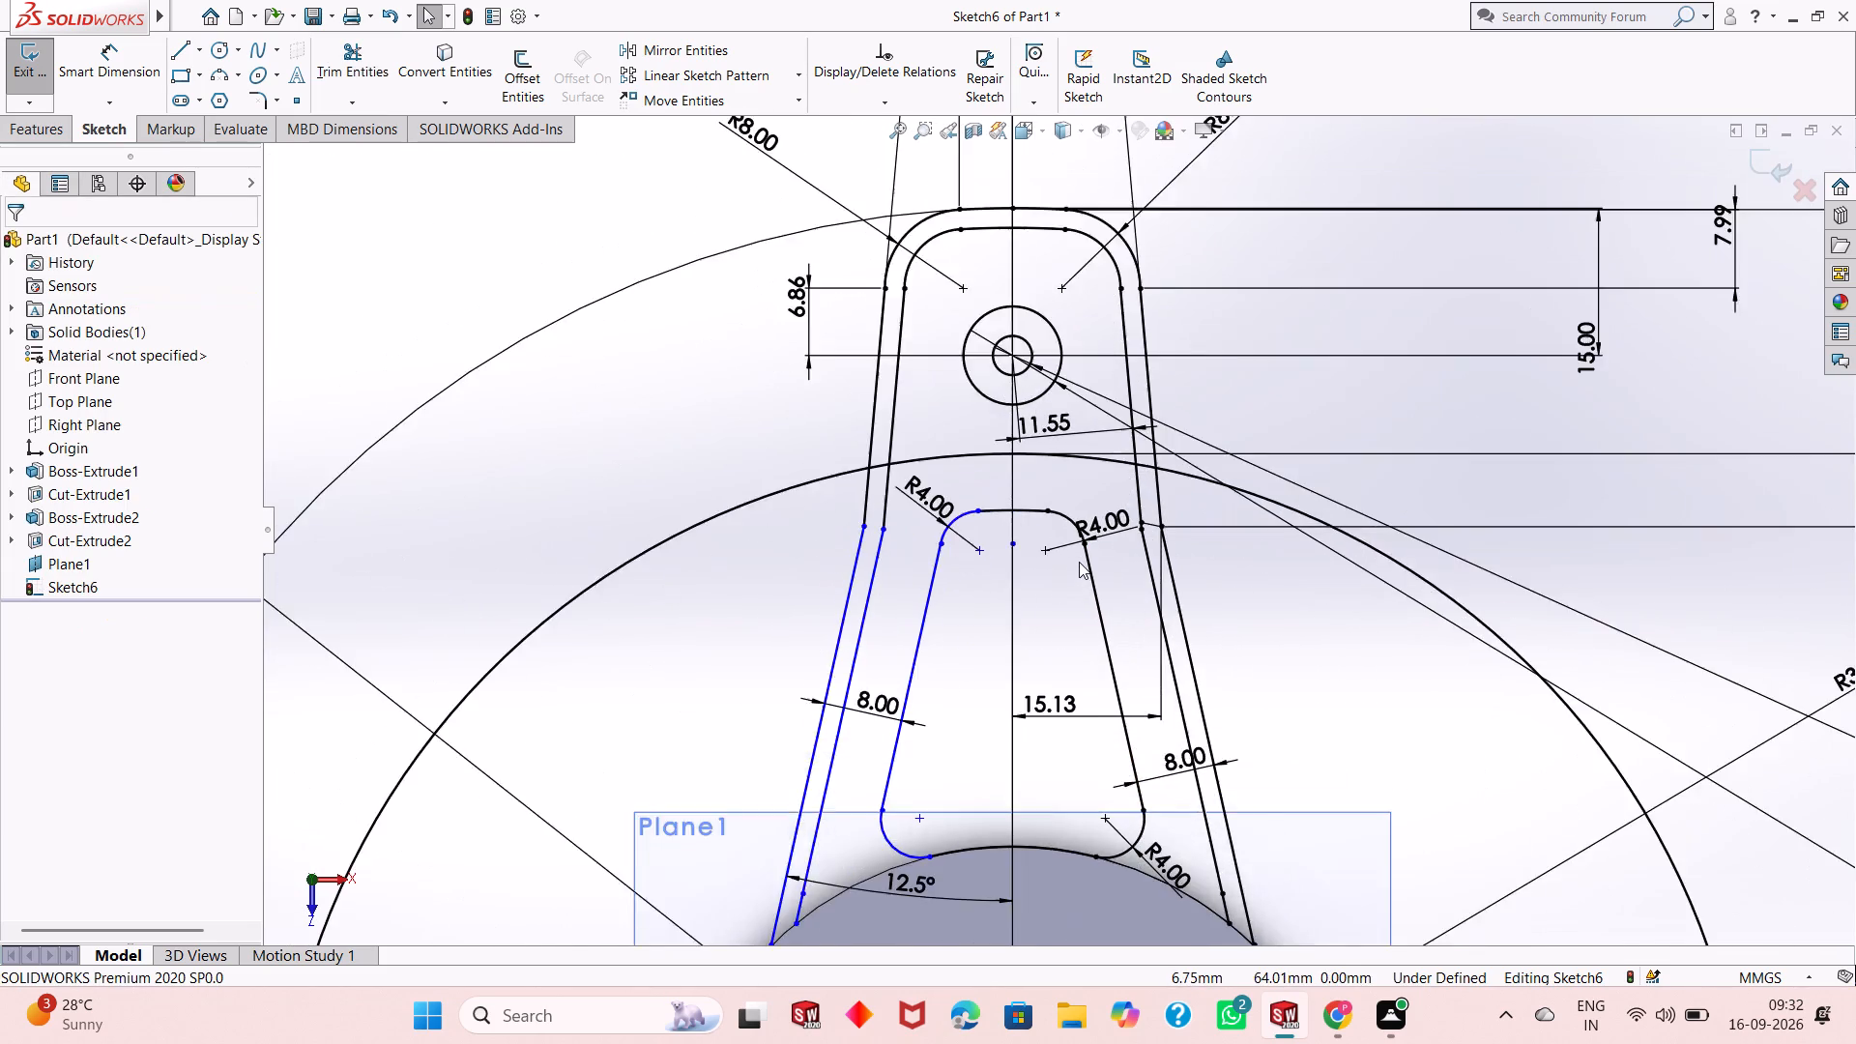
scroll(1079, 562, "down", 1)
left_click(140, 73)
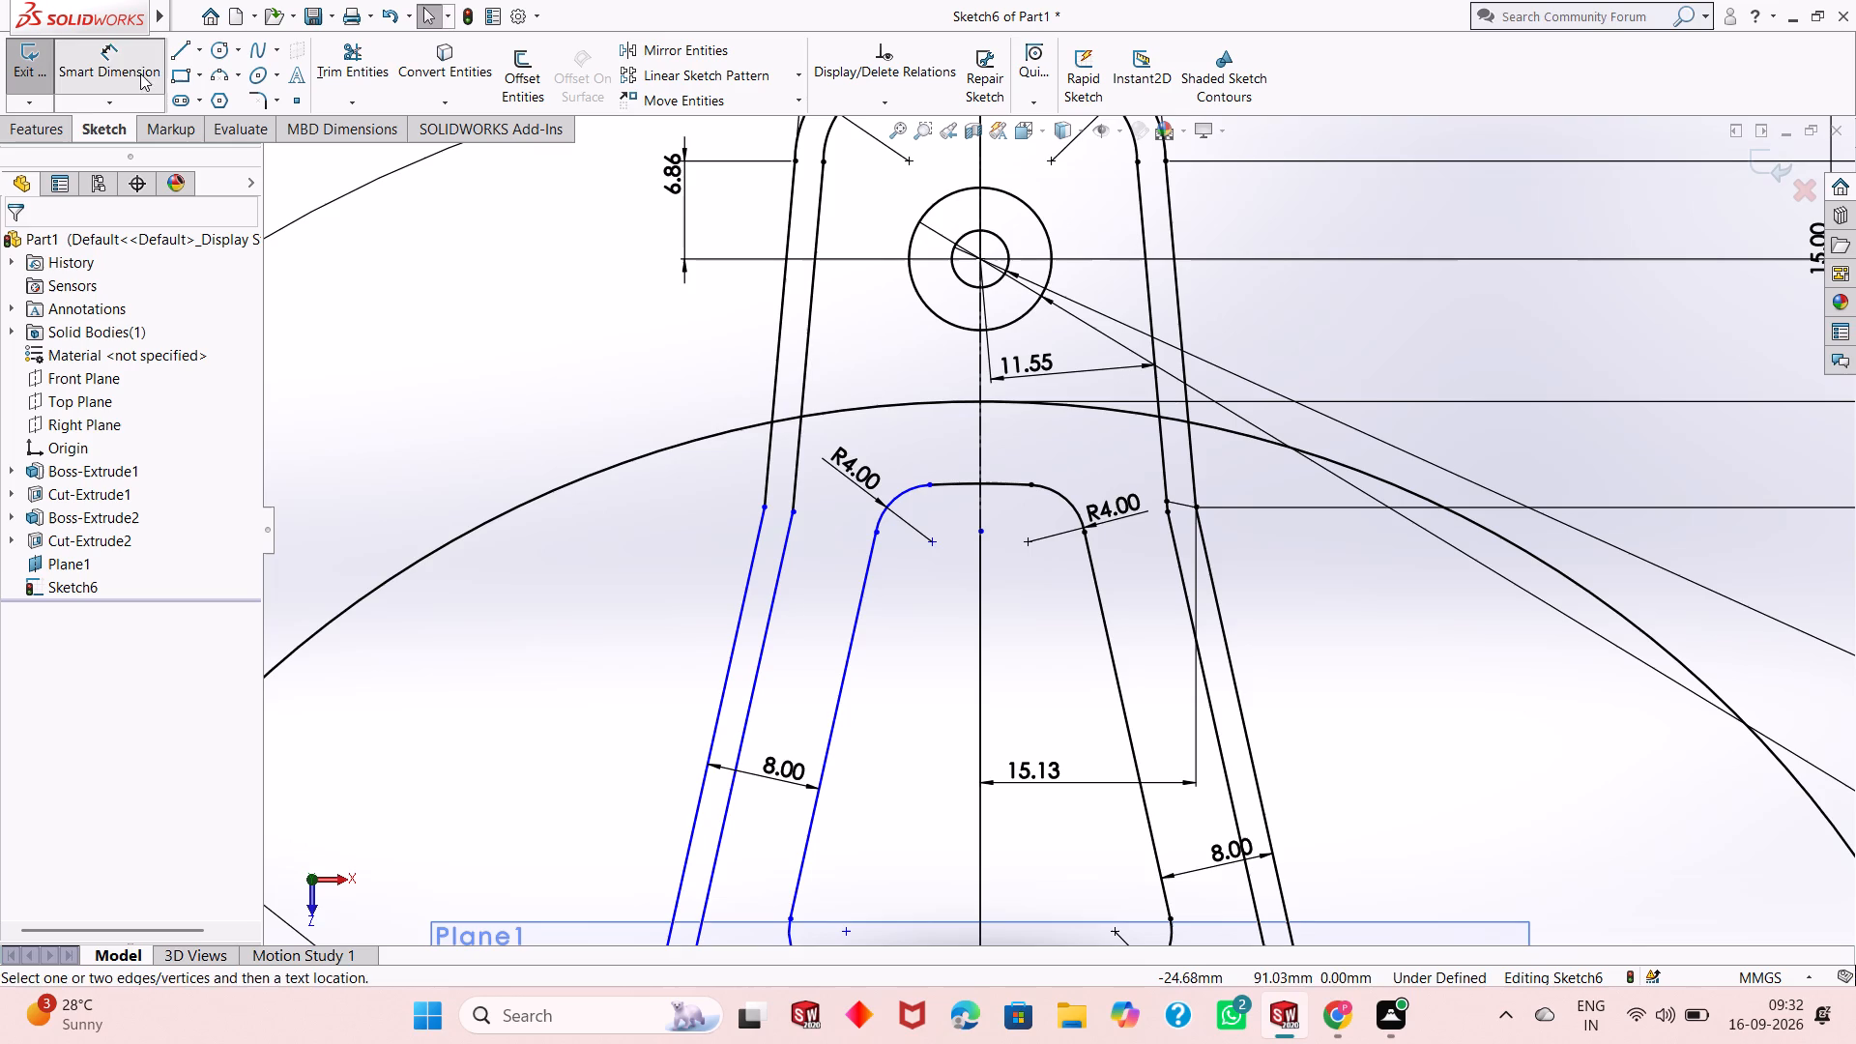
left_click(978, 260)
left_click(925, 483)
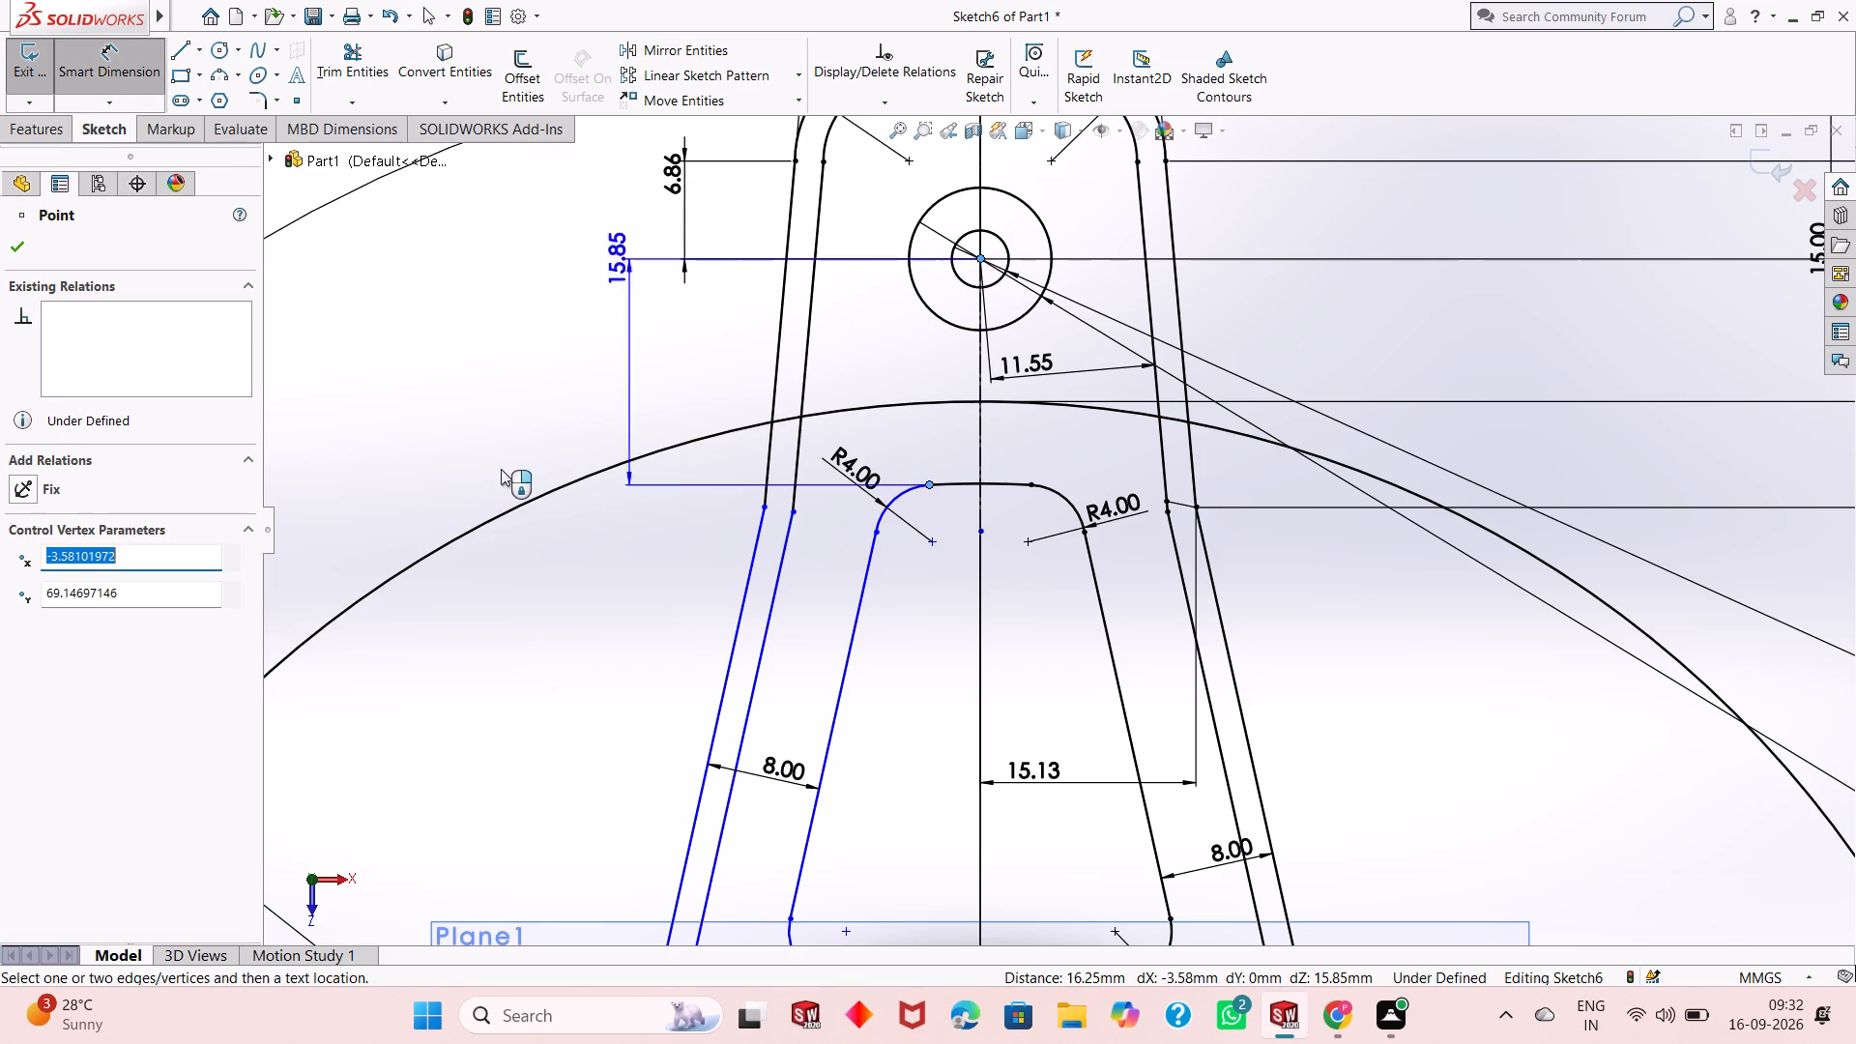
left_click(474, 472)
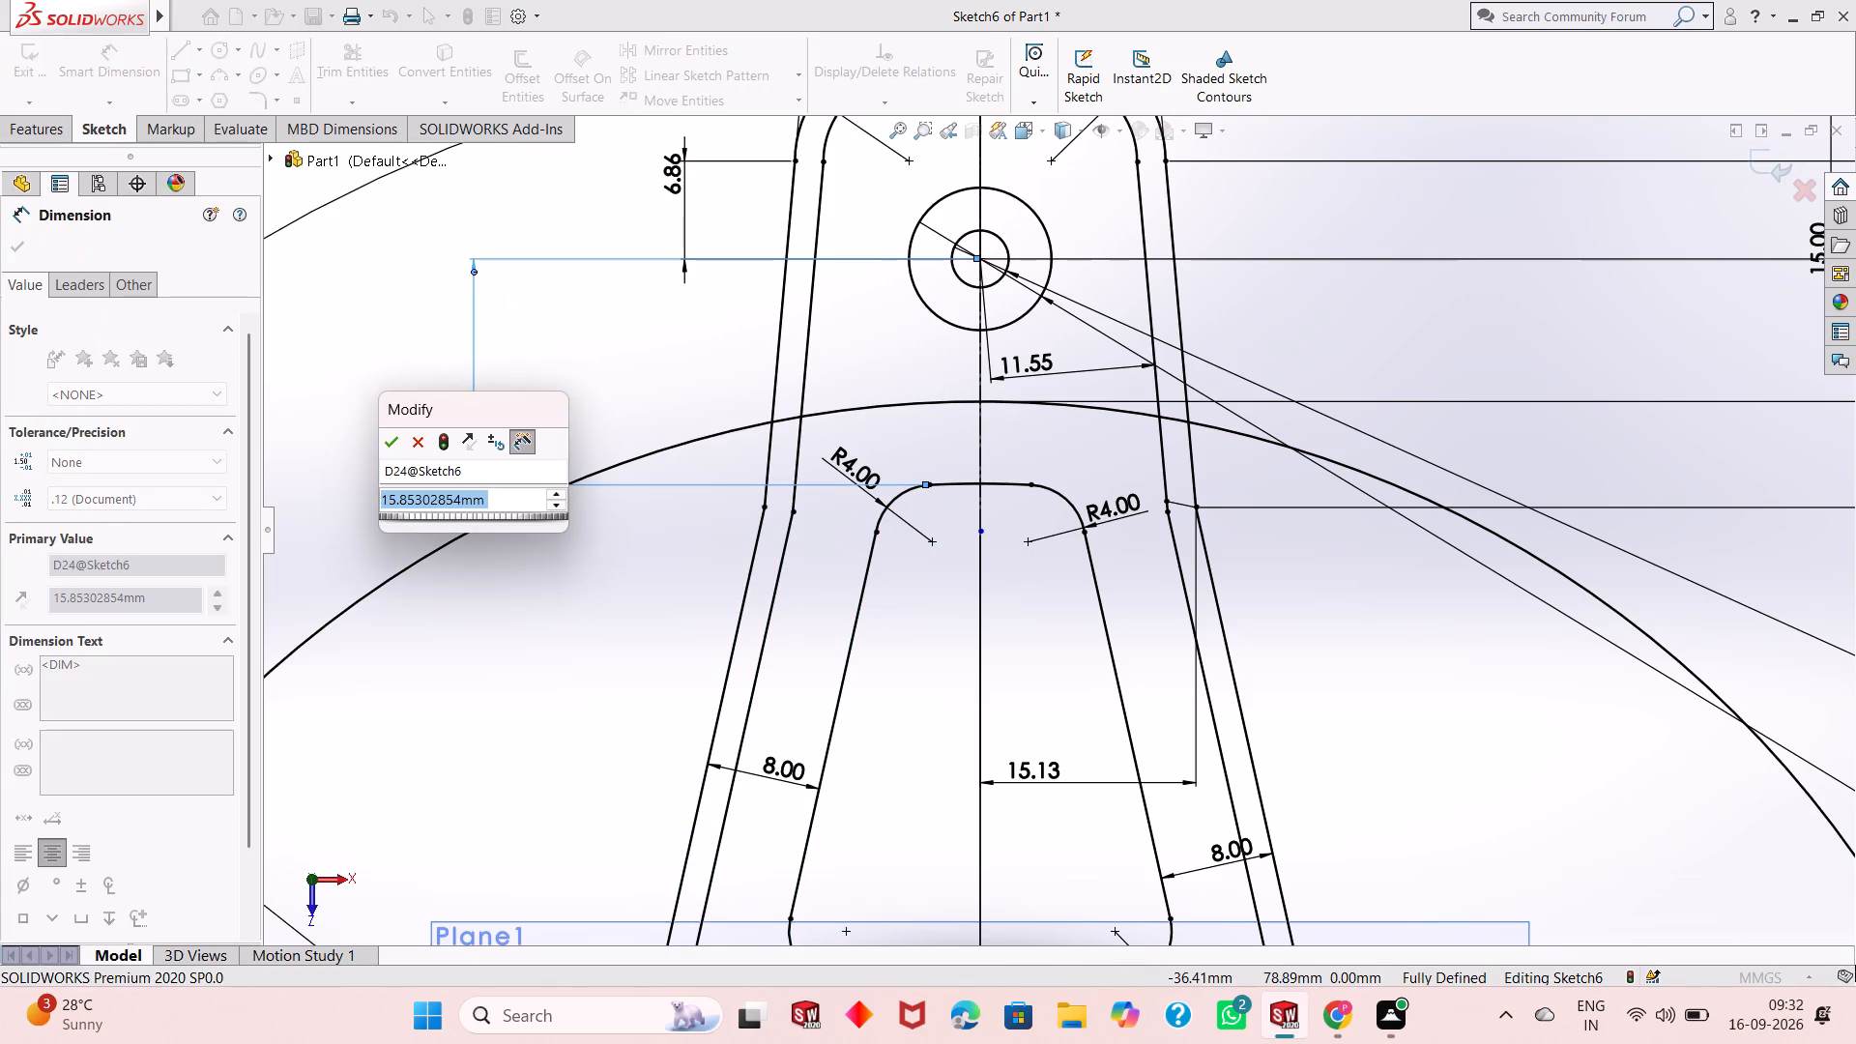
left_click(392, 443)
scroll(924, 489, "up", 7)
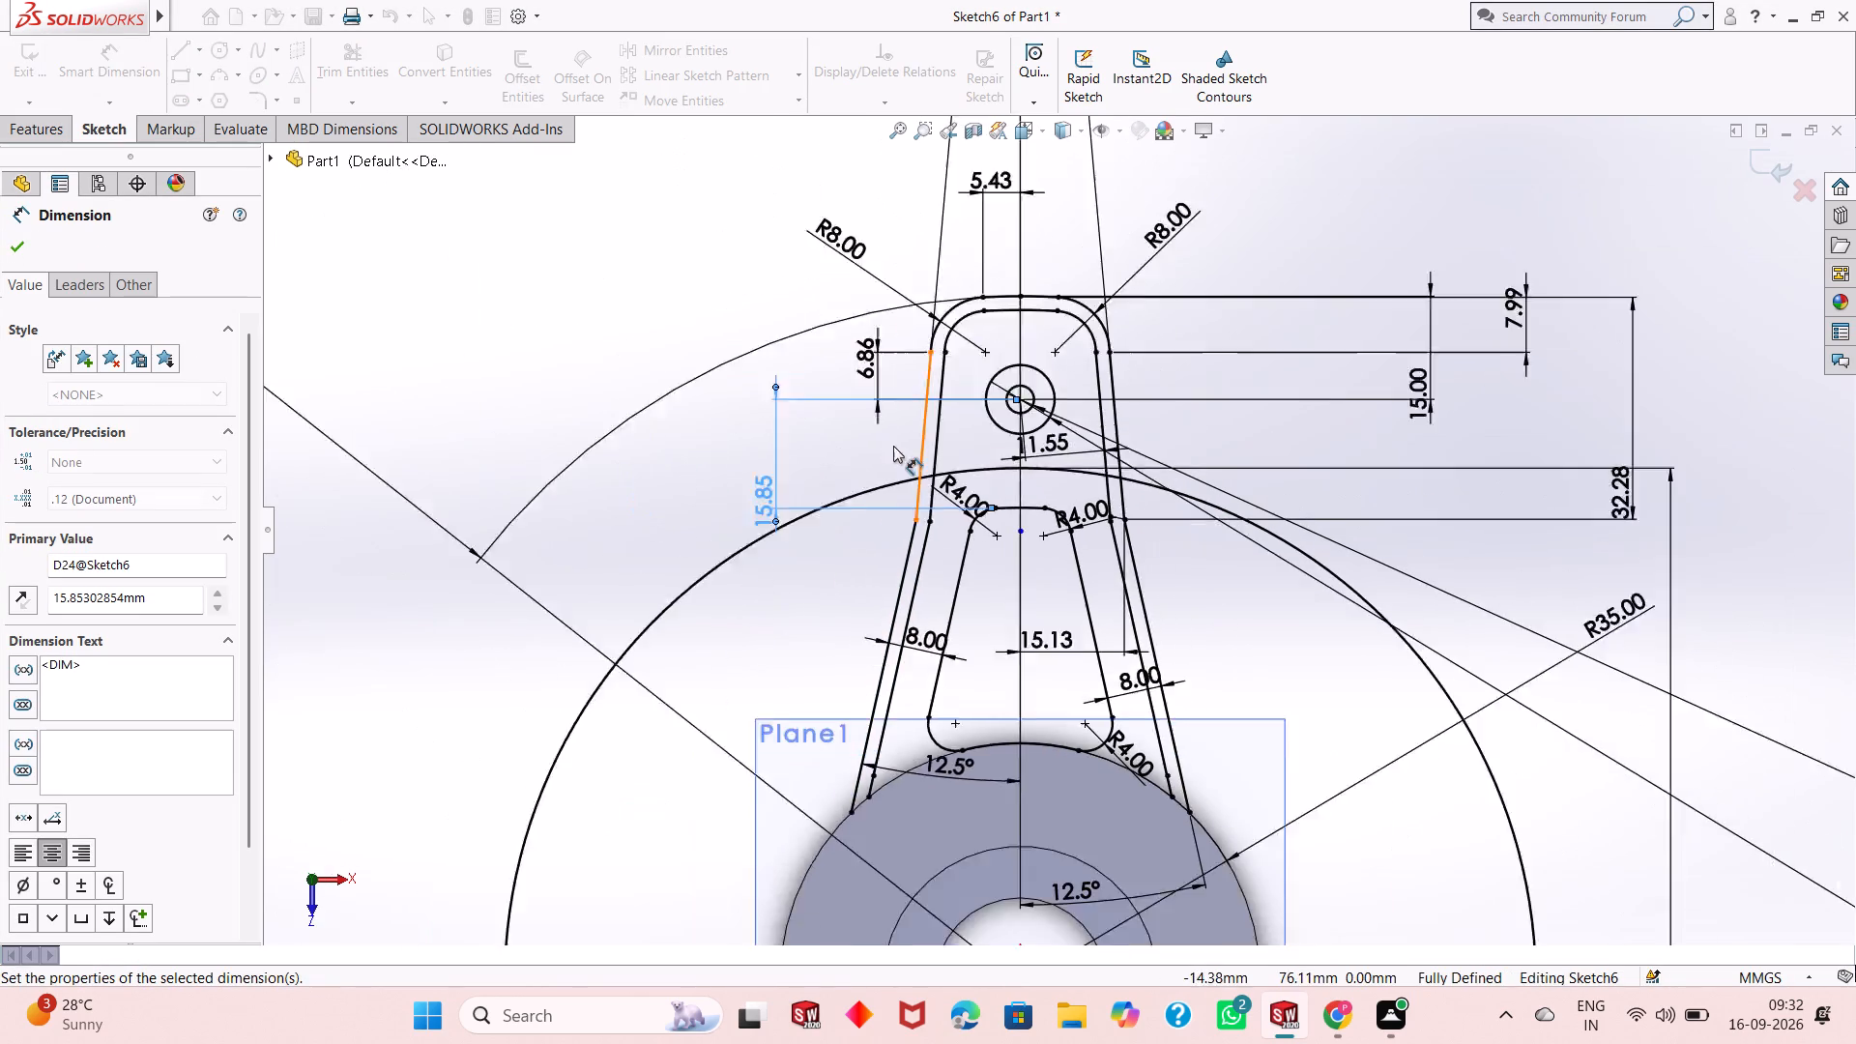
scroll(1018, 600, "up", 2)
scroll(1068, 667, "down", 2)
right_click(450, 486)
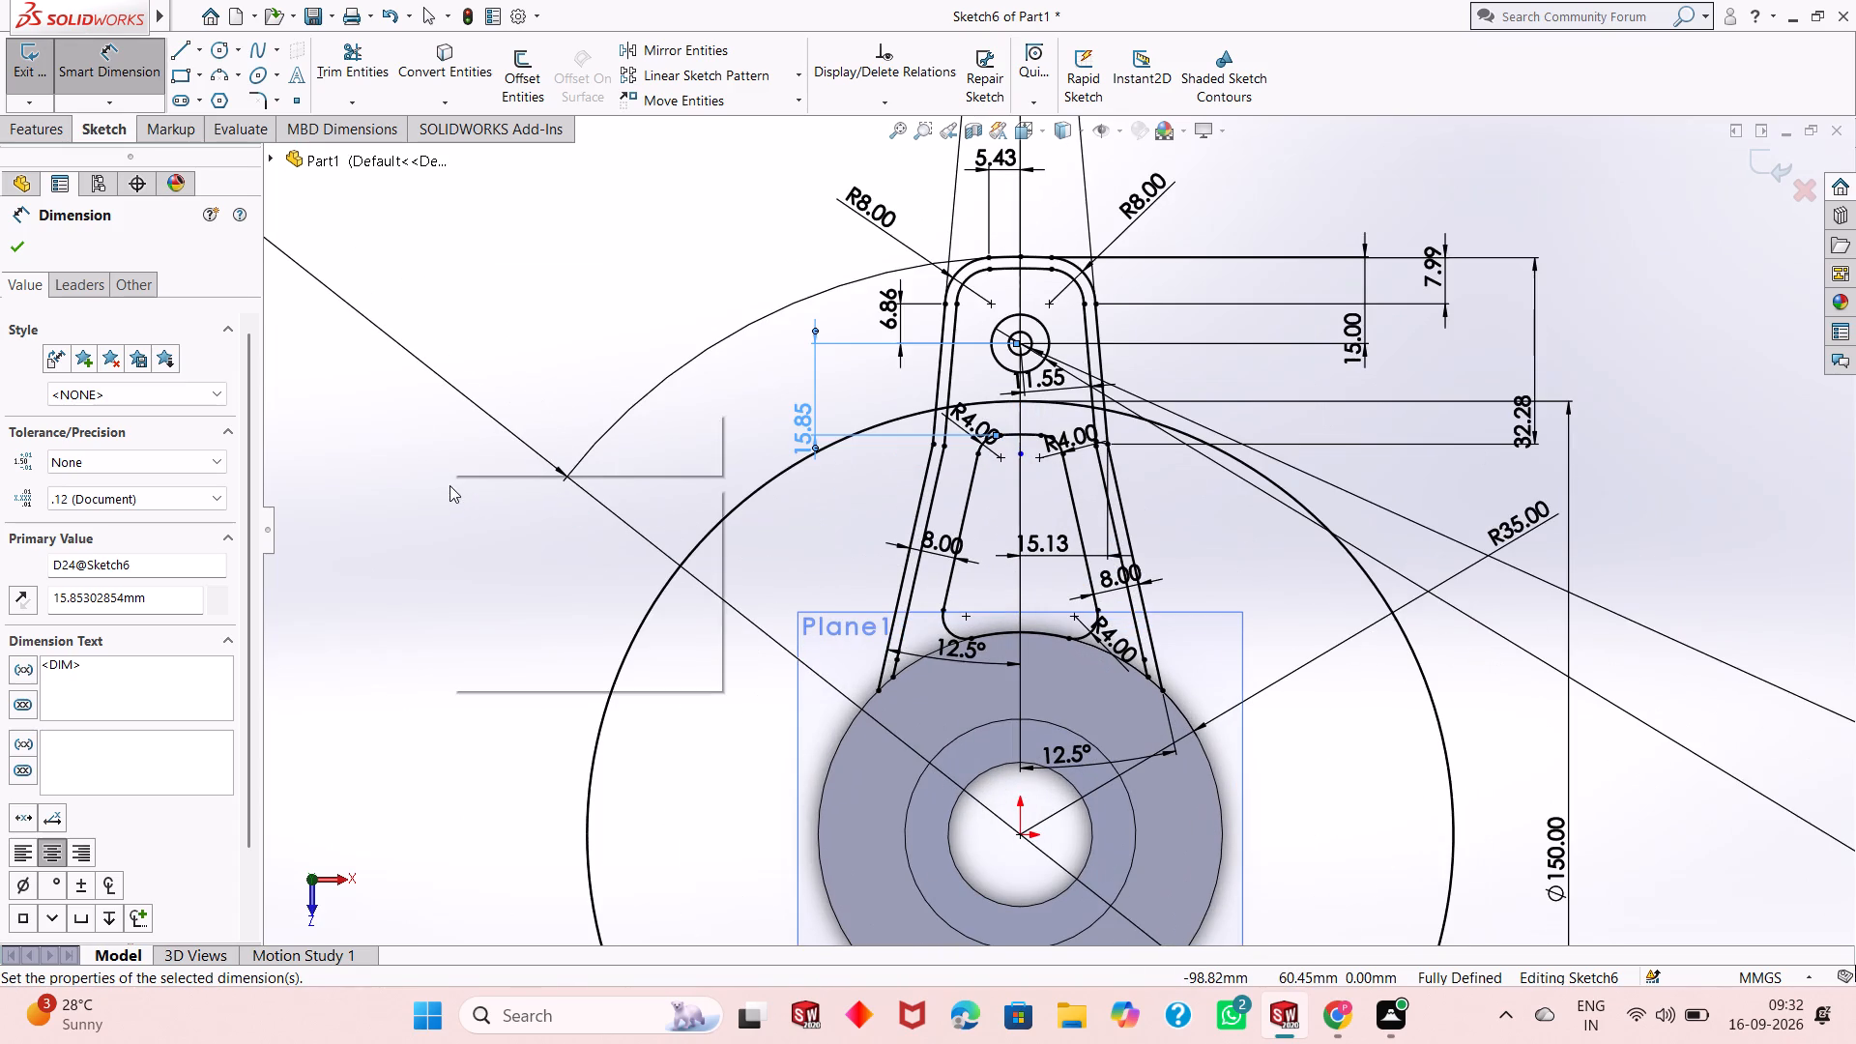
left_click(493, 544)
Offset the whole pocket outline outward by 2 mm as a selected chain.
scroll(991, 557, "up", 2)
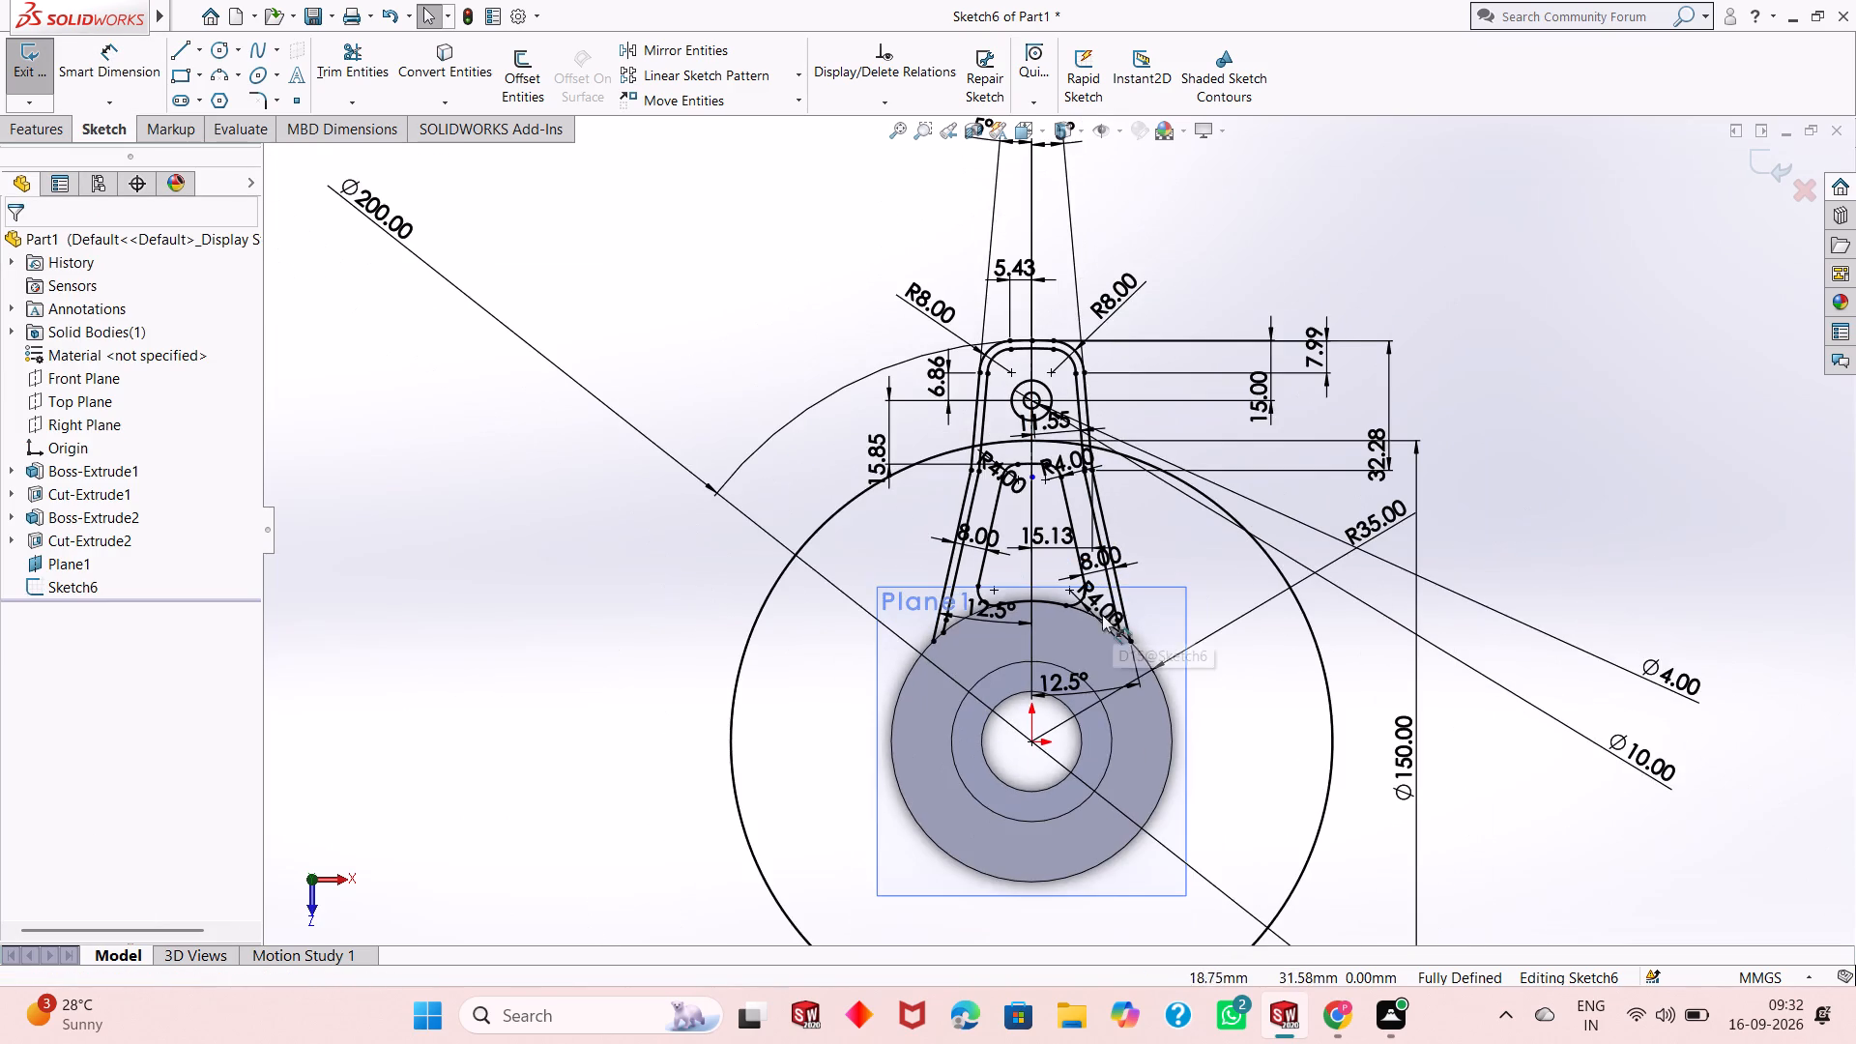
scroll(1028, 568, "down", 3)
scroll(1058, 491, "down", 13)
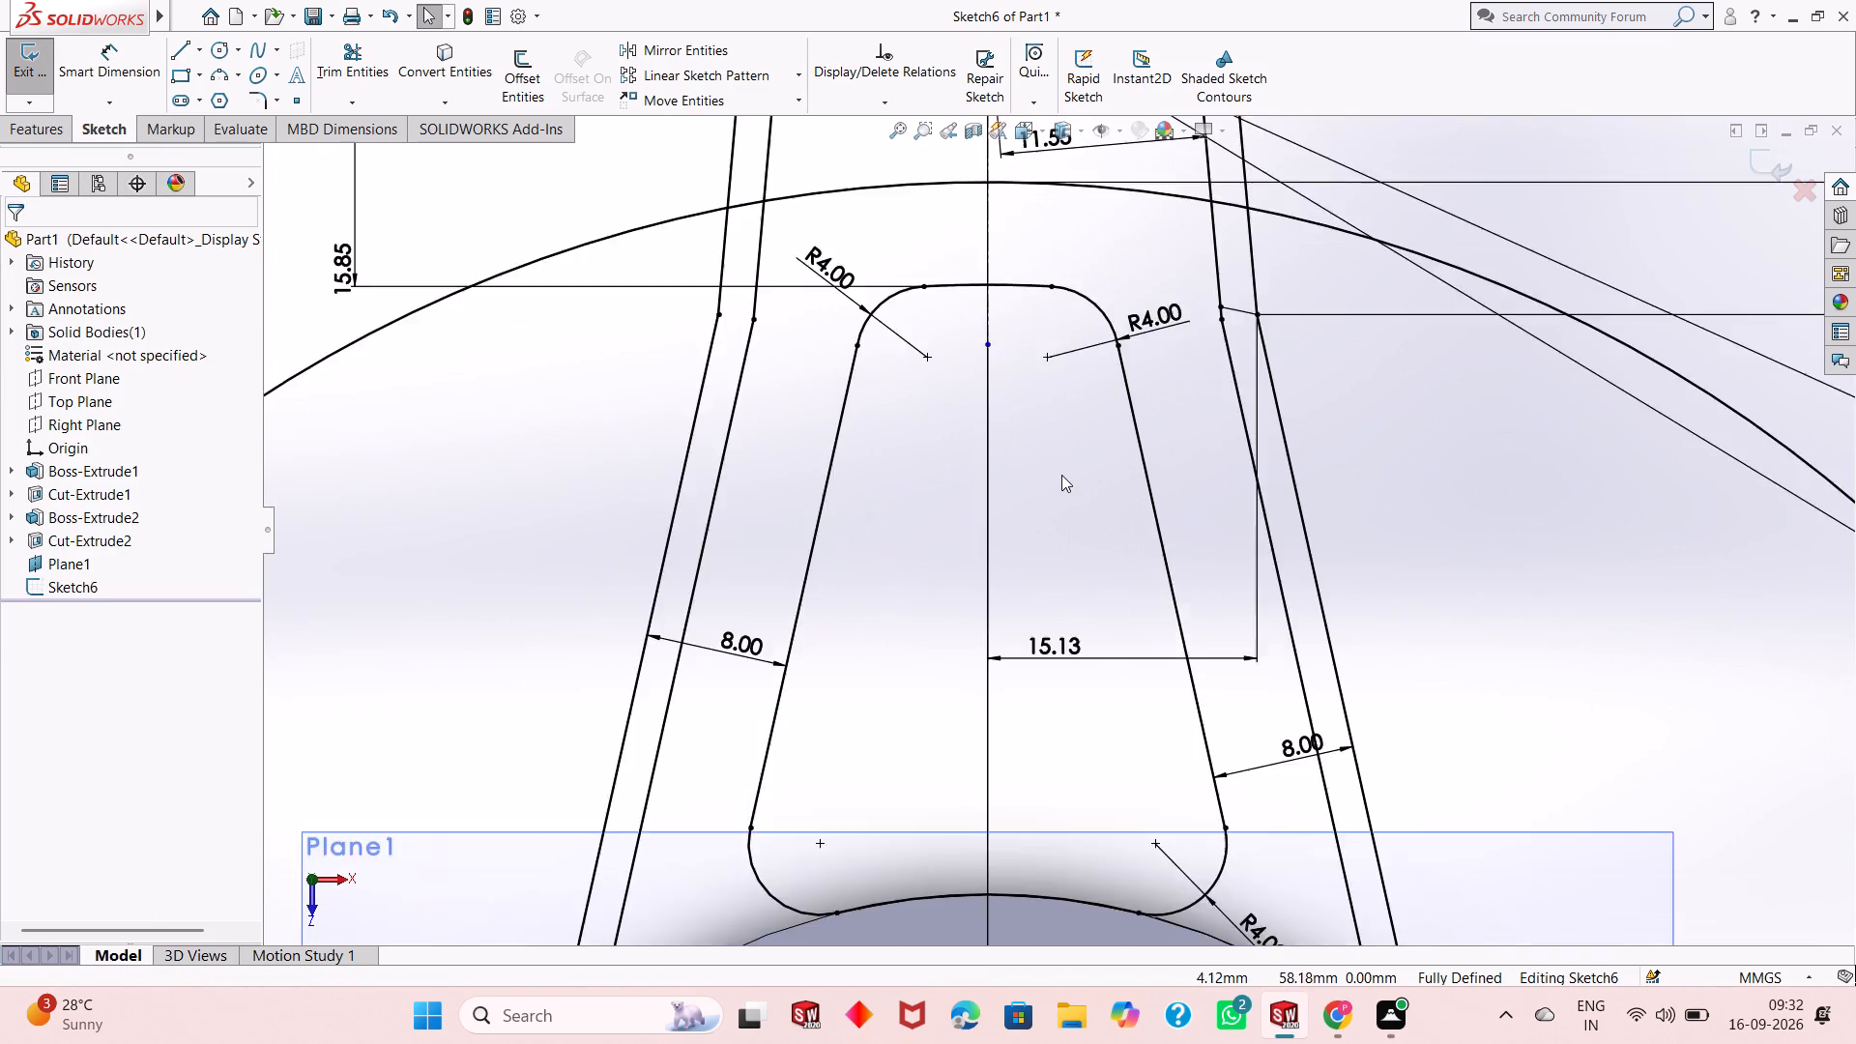
scroll(1061, 475, "down", 2)
scroll(1061, 474, "up", 5)
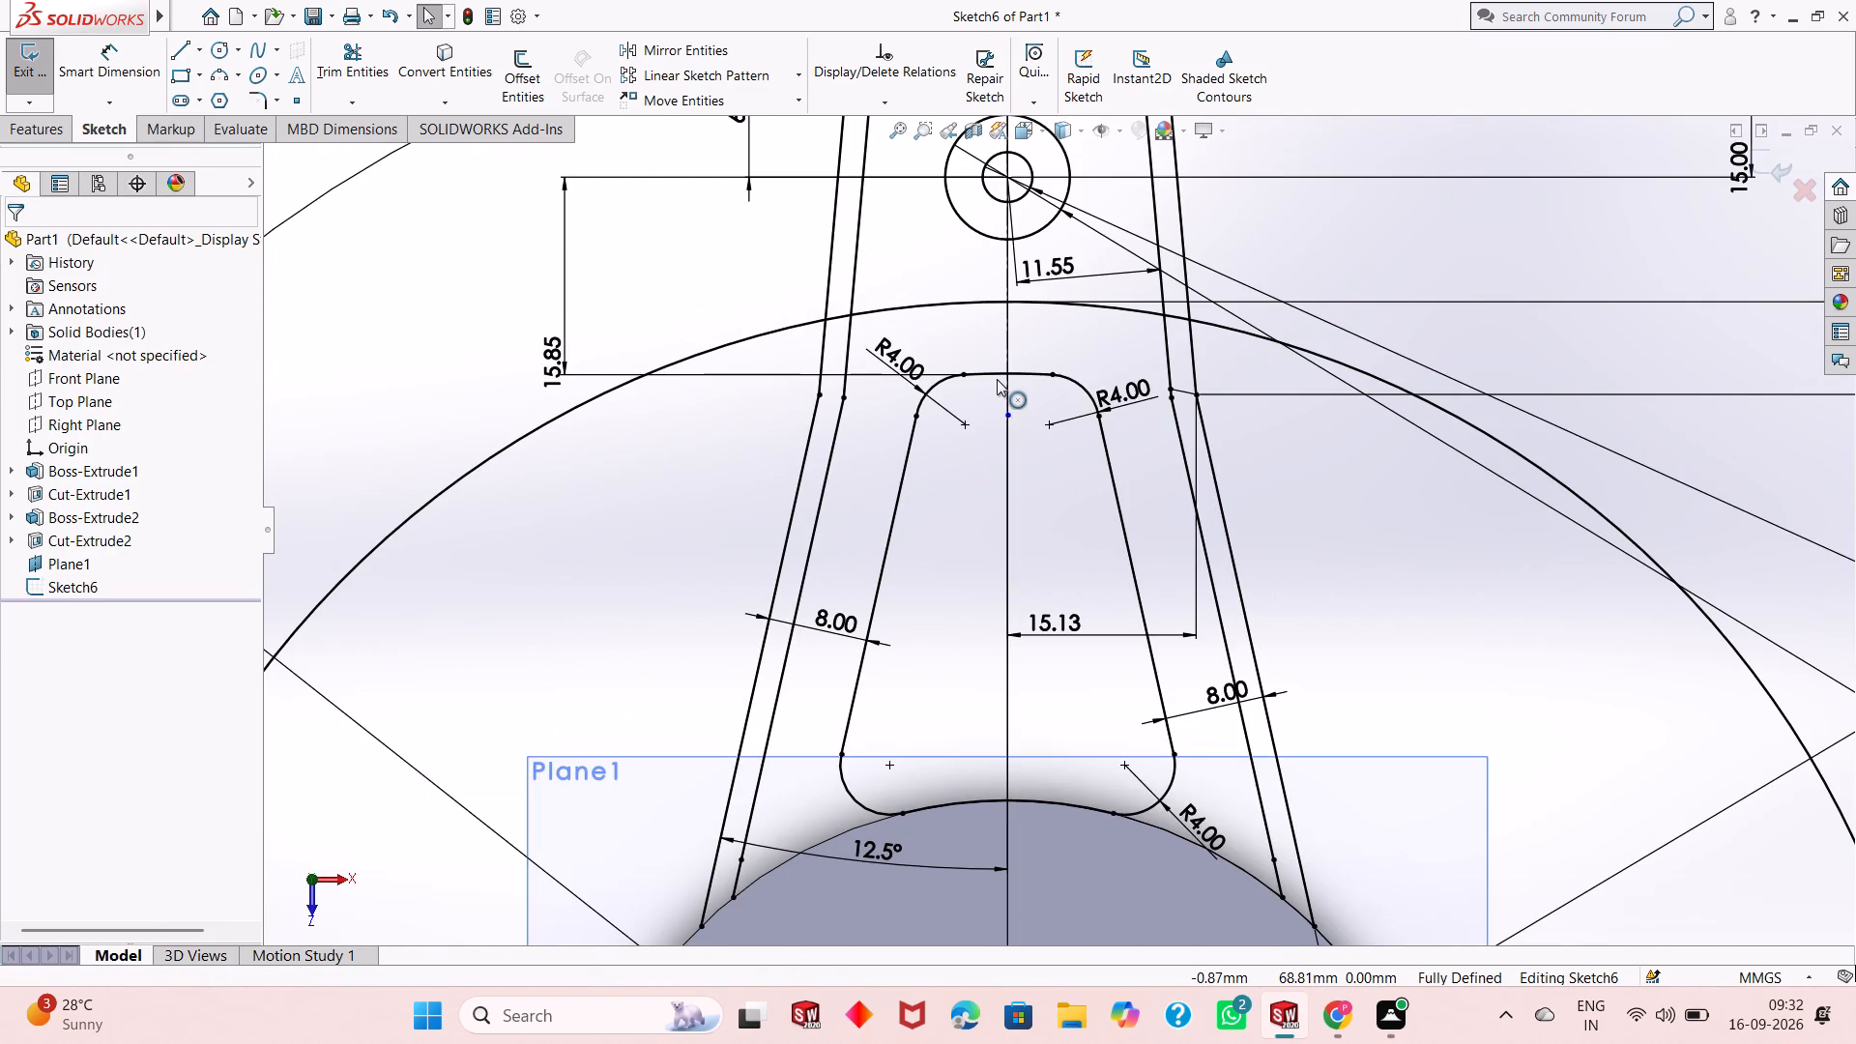
left_click(997, 379)
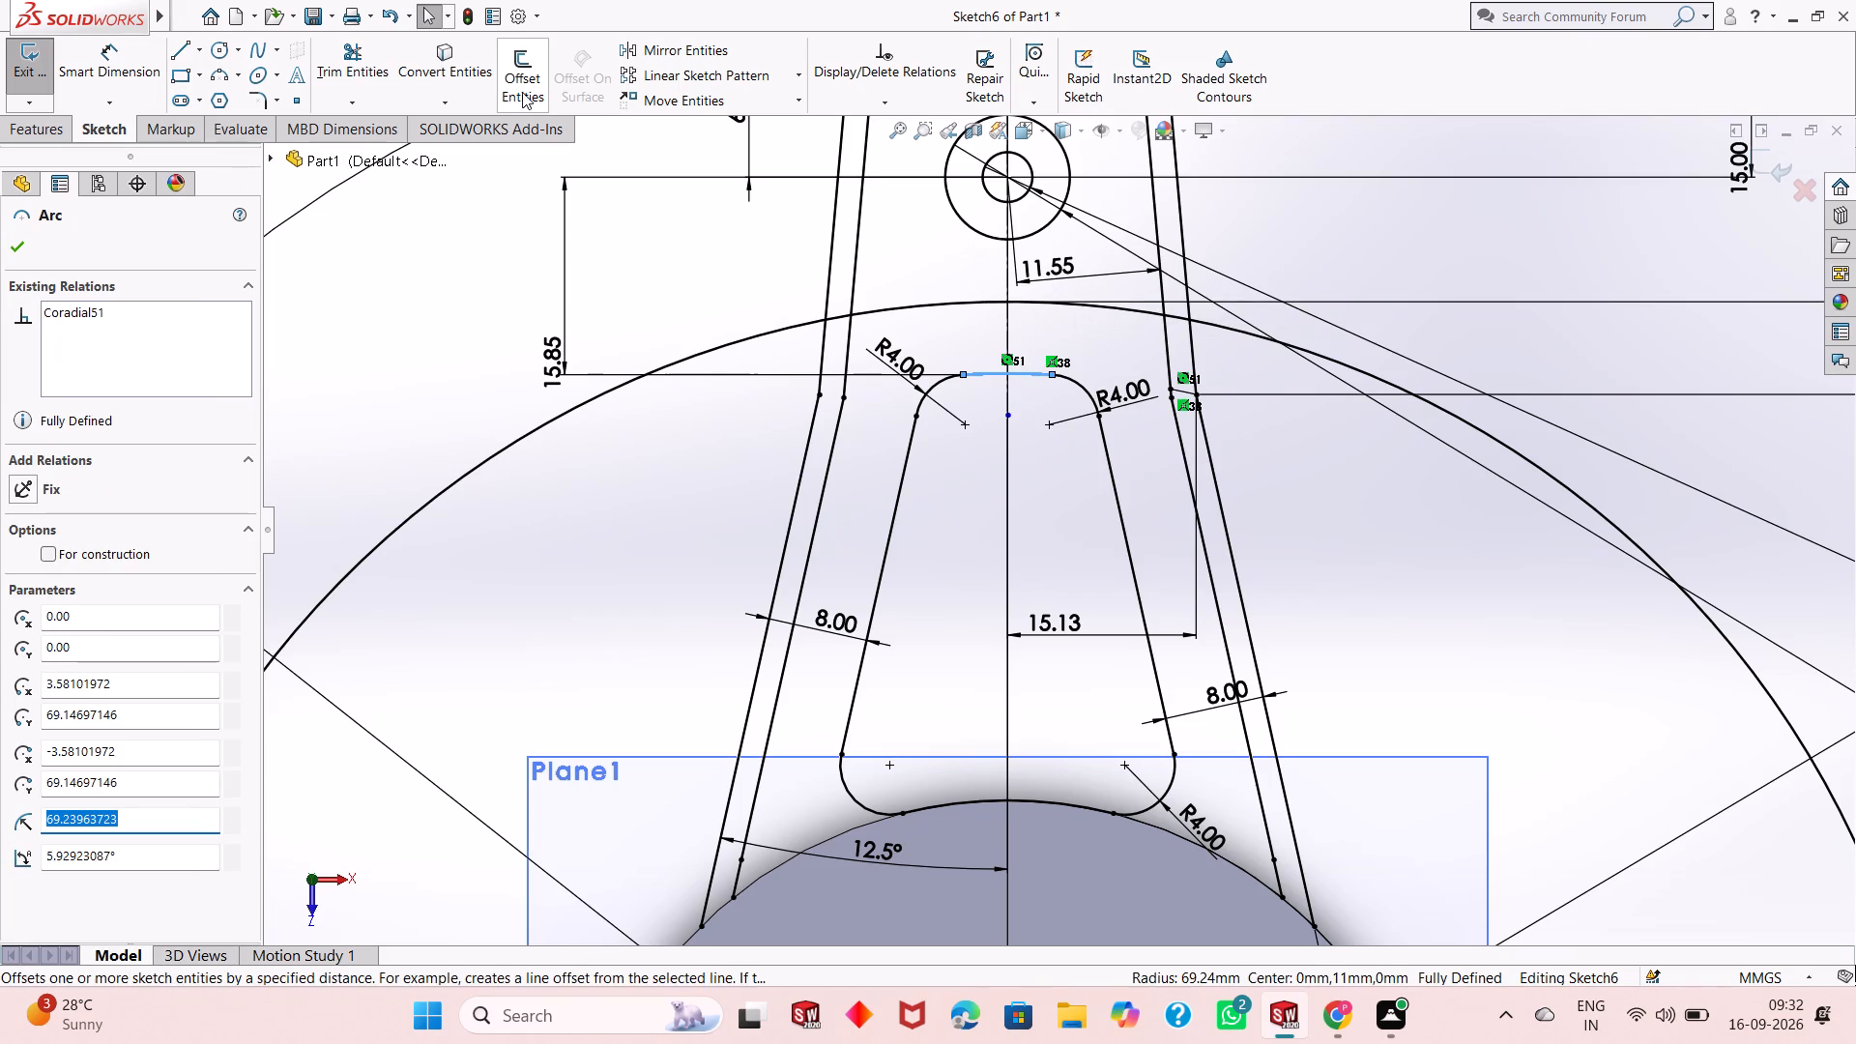
left_click(522, 92)
left_click(101, 386)
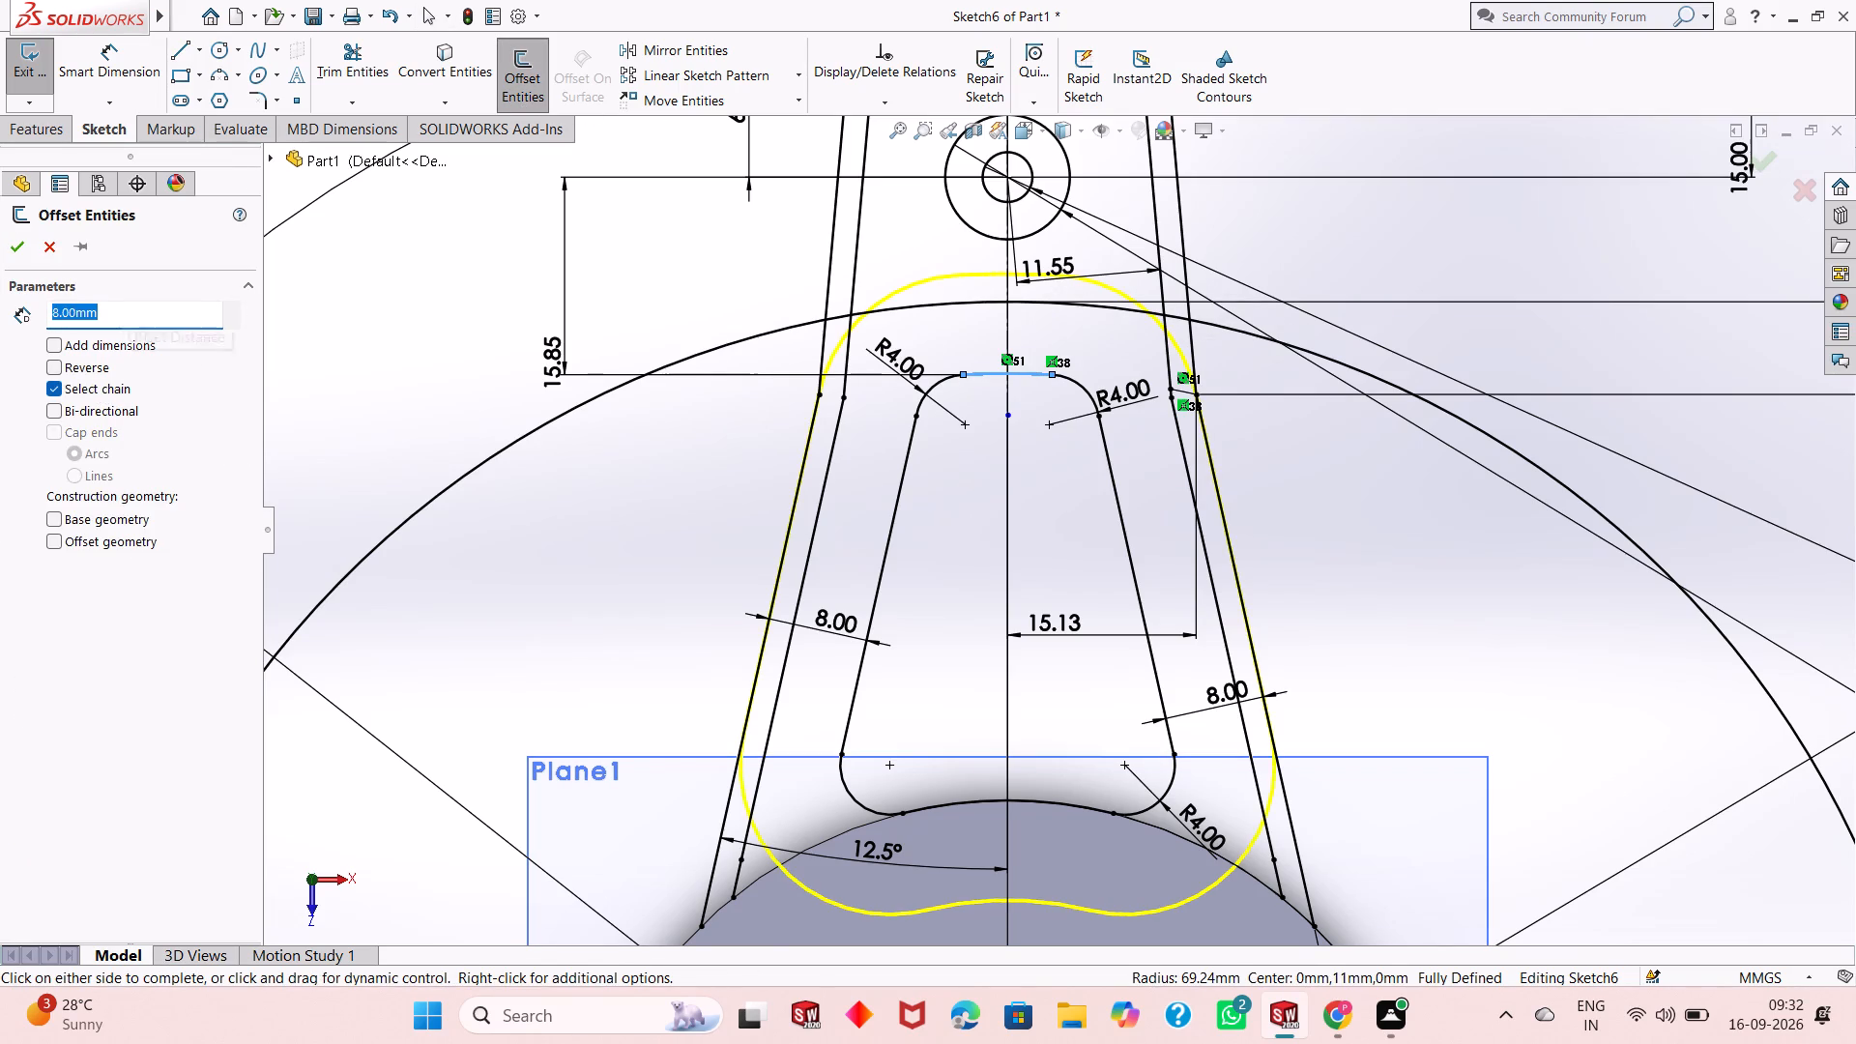
key("2")
key("Return")
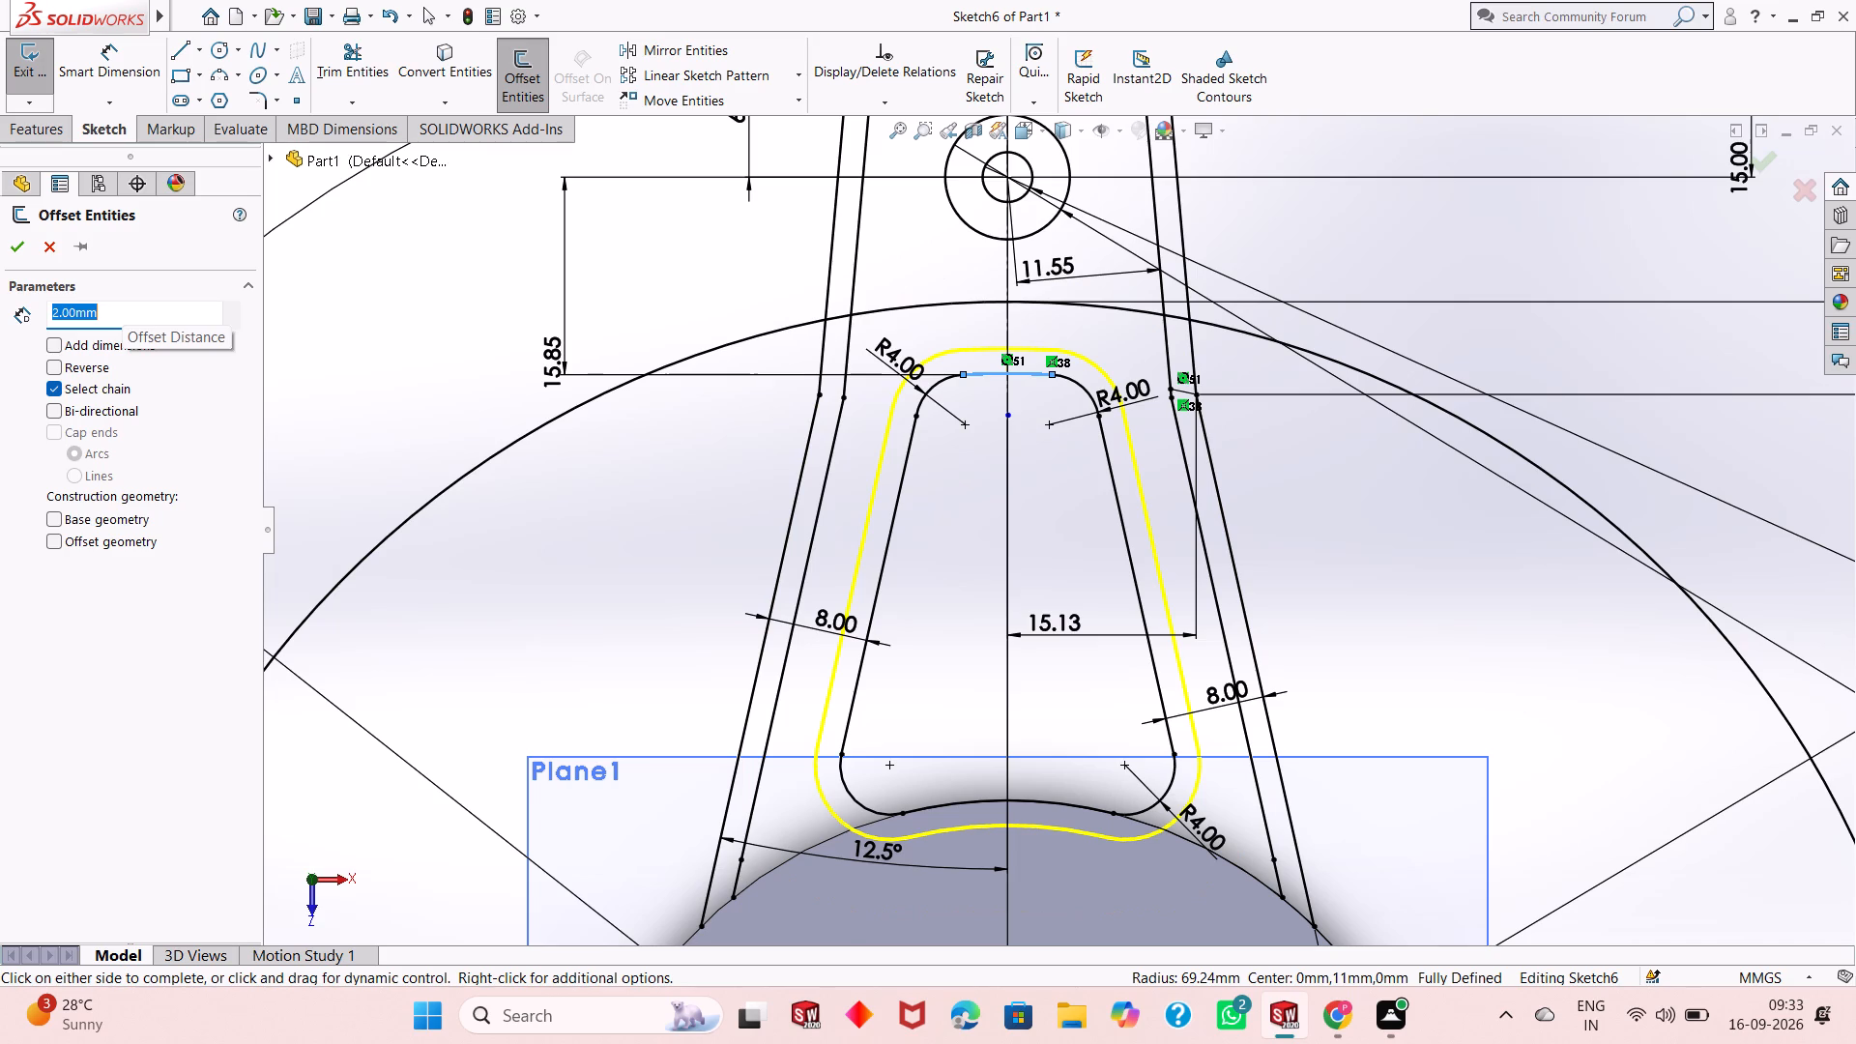
left_click(53, 371)
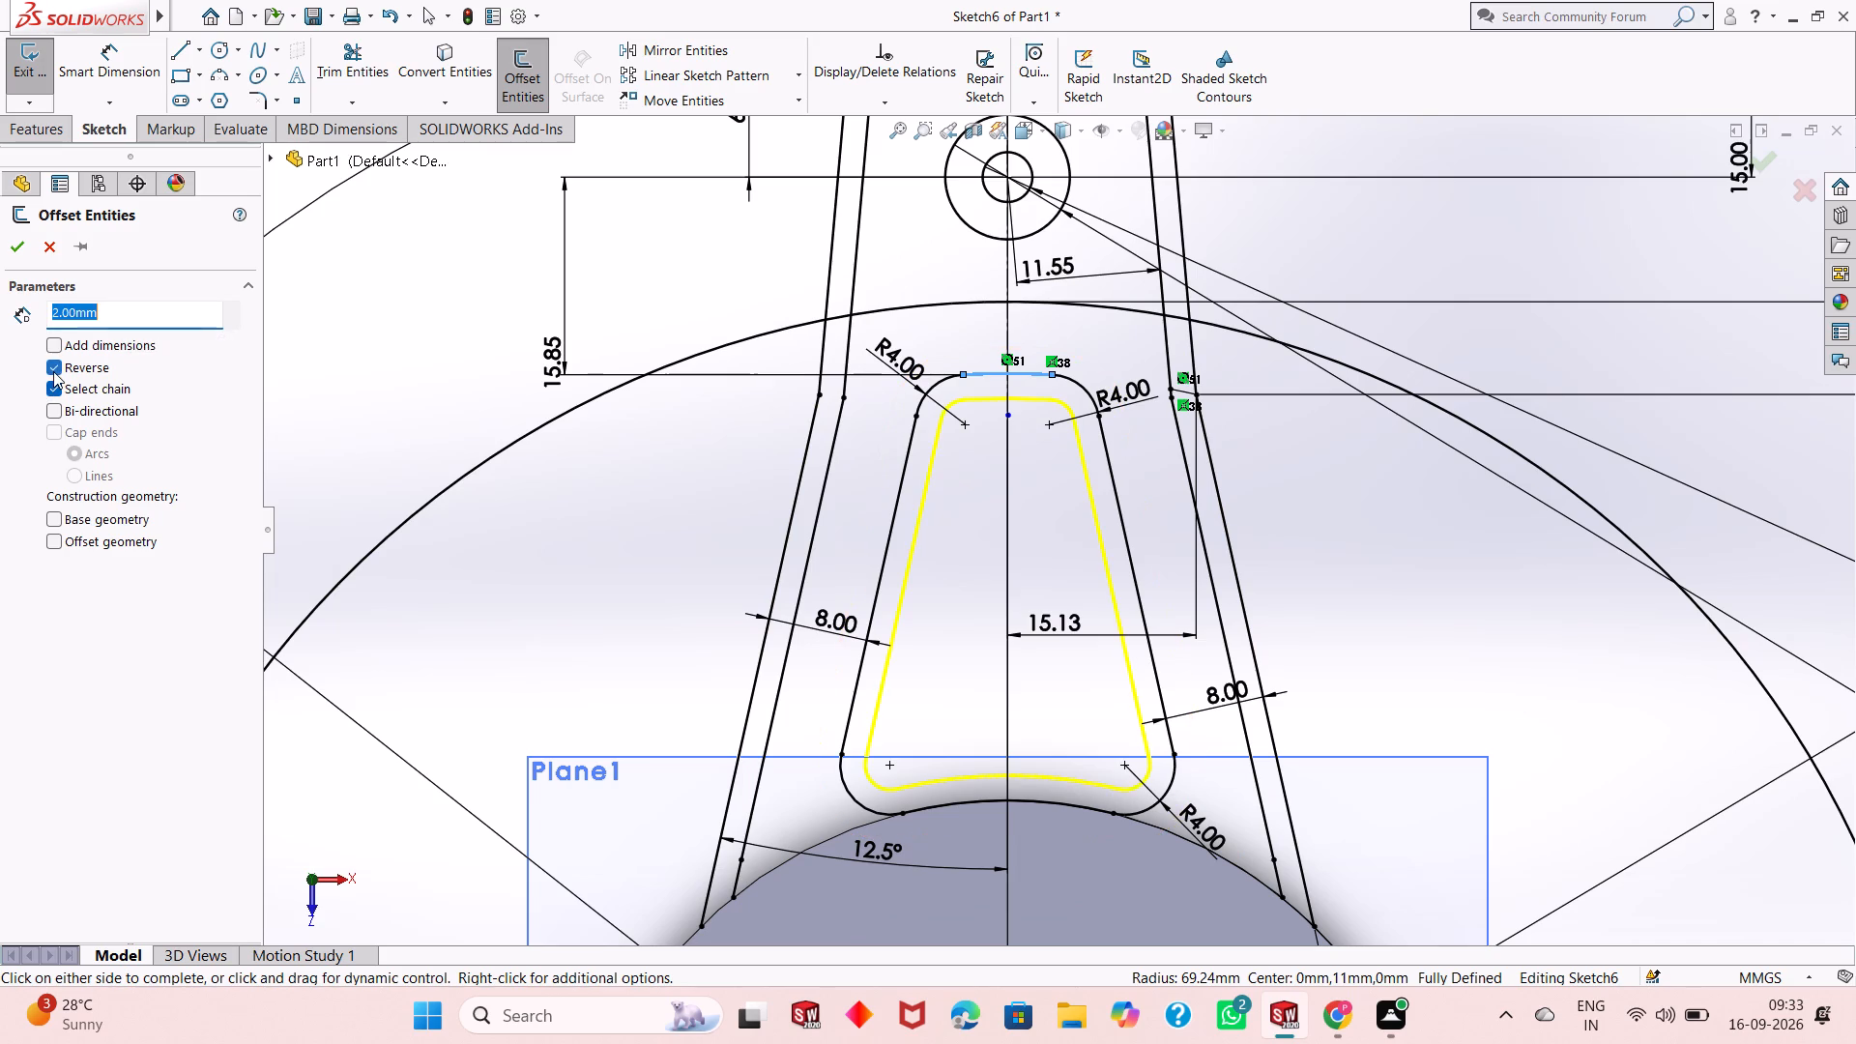
left_click(61, 373)
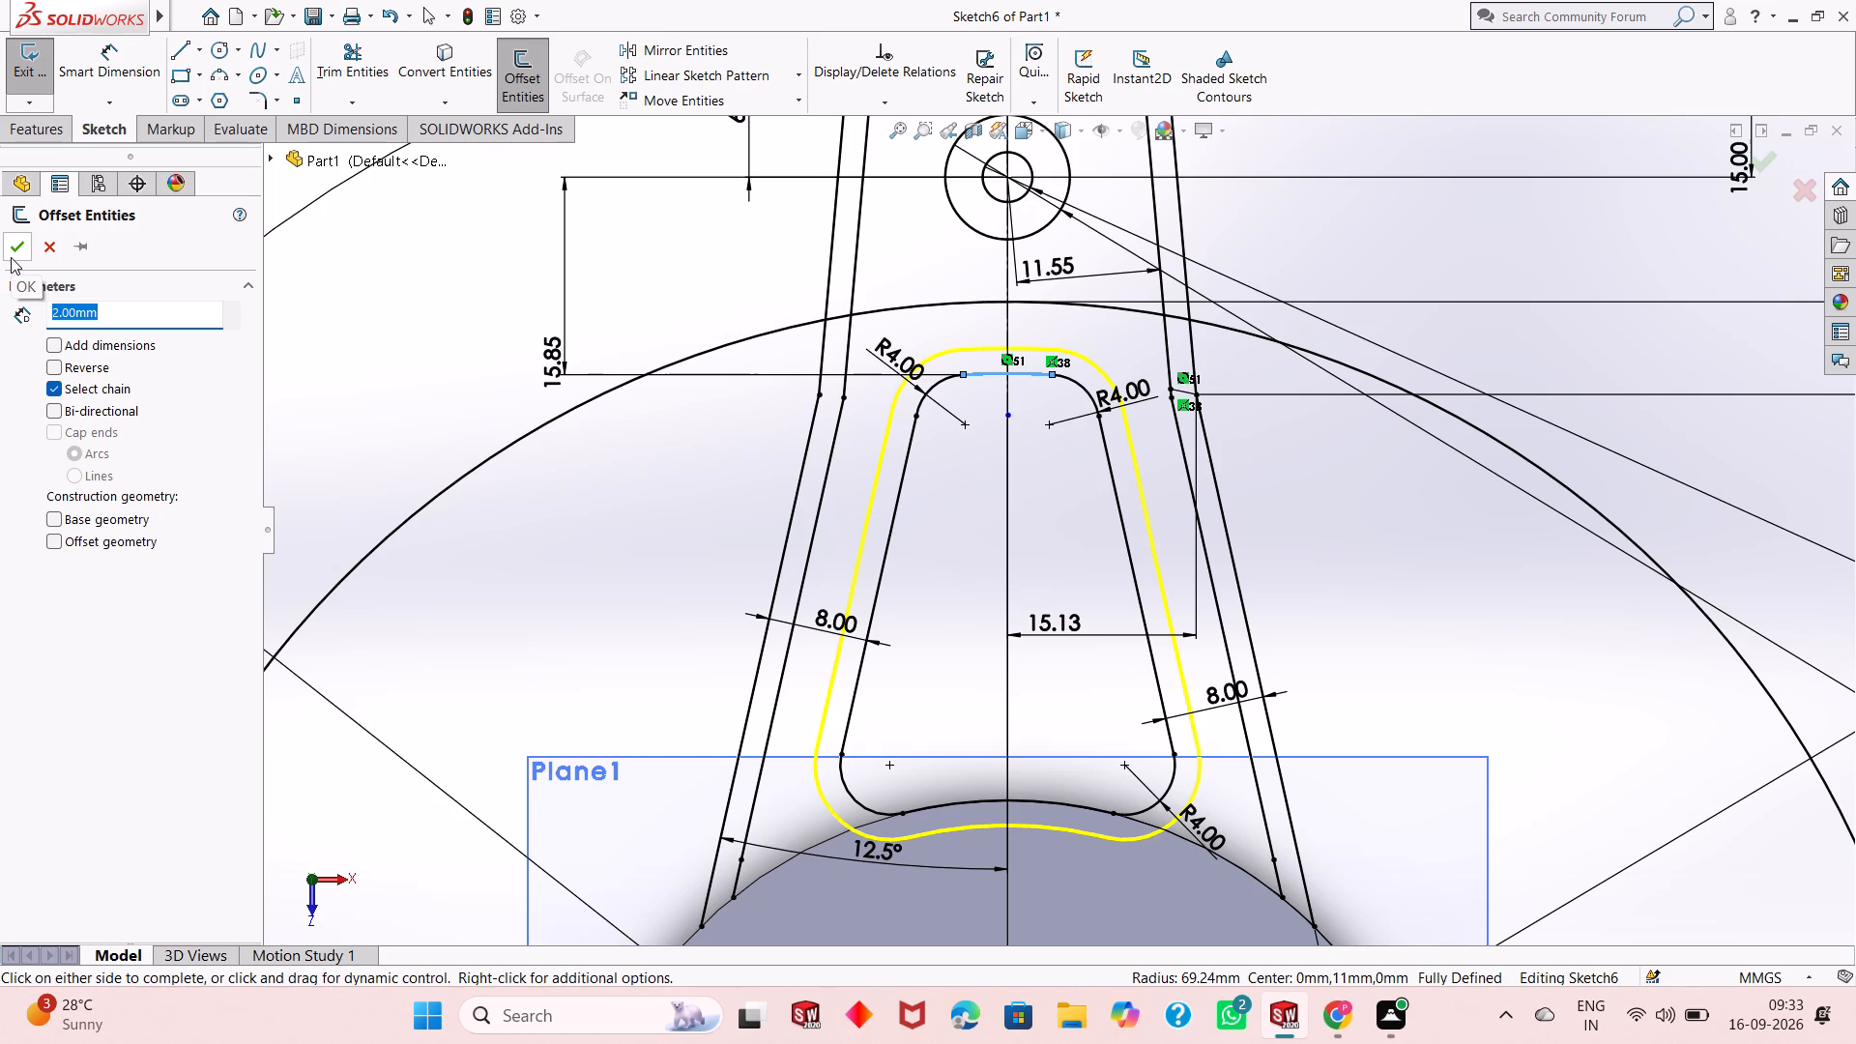
left_click(11, 257)
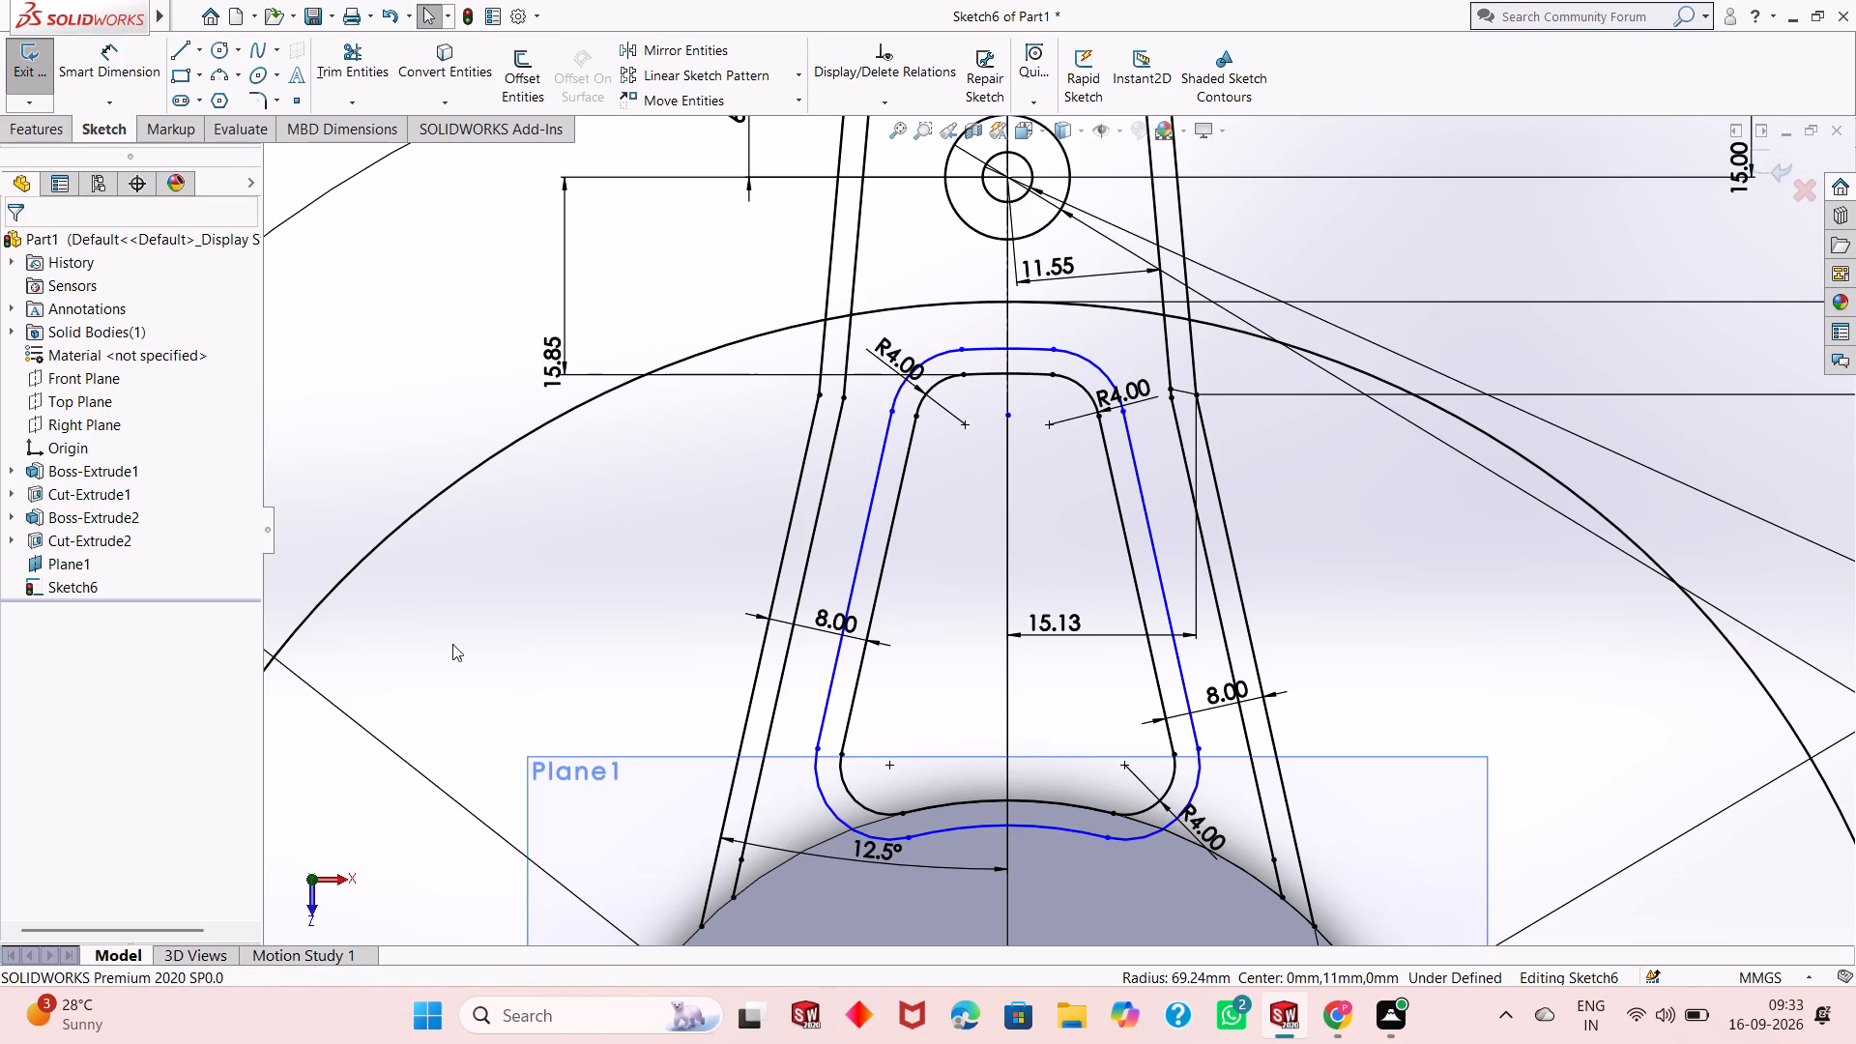
Delete the bottom arc of the 2 mm offset outline inside the hub.
scroll(999, 950, "down", 7)
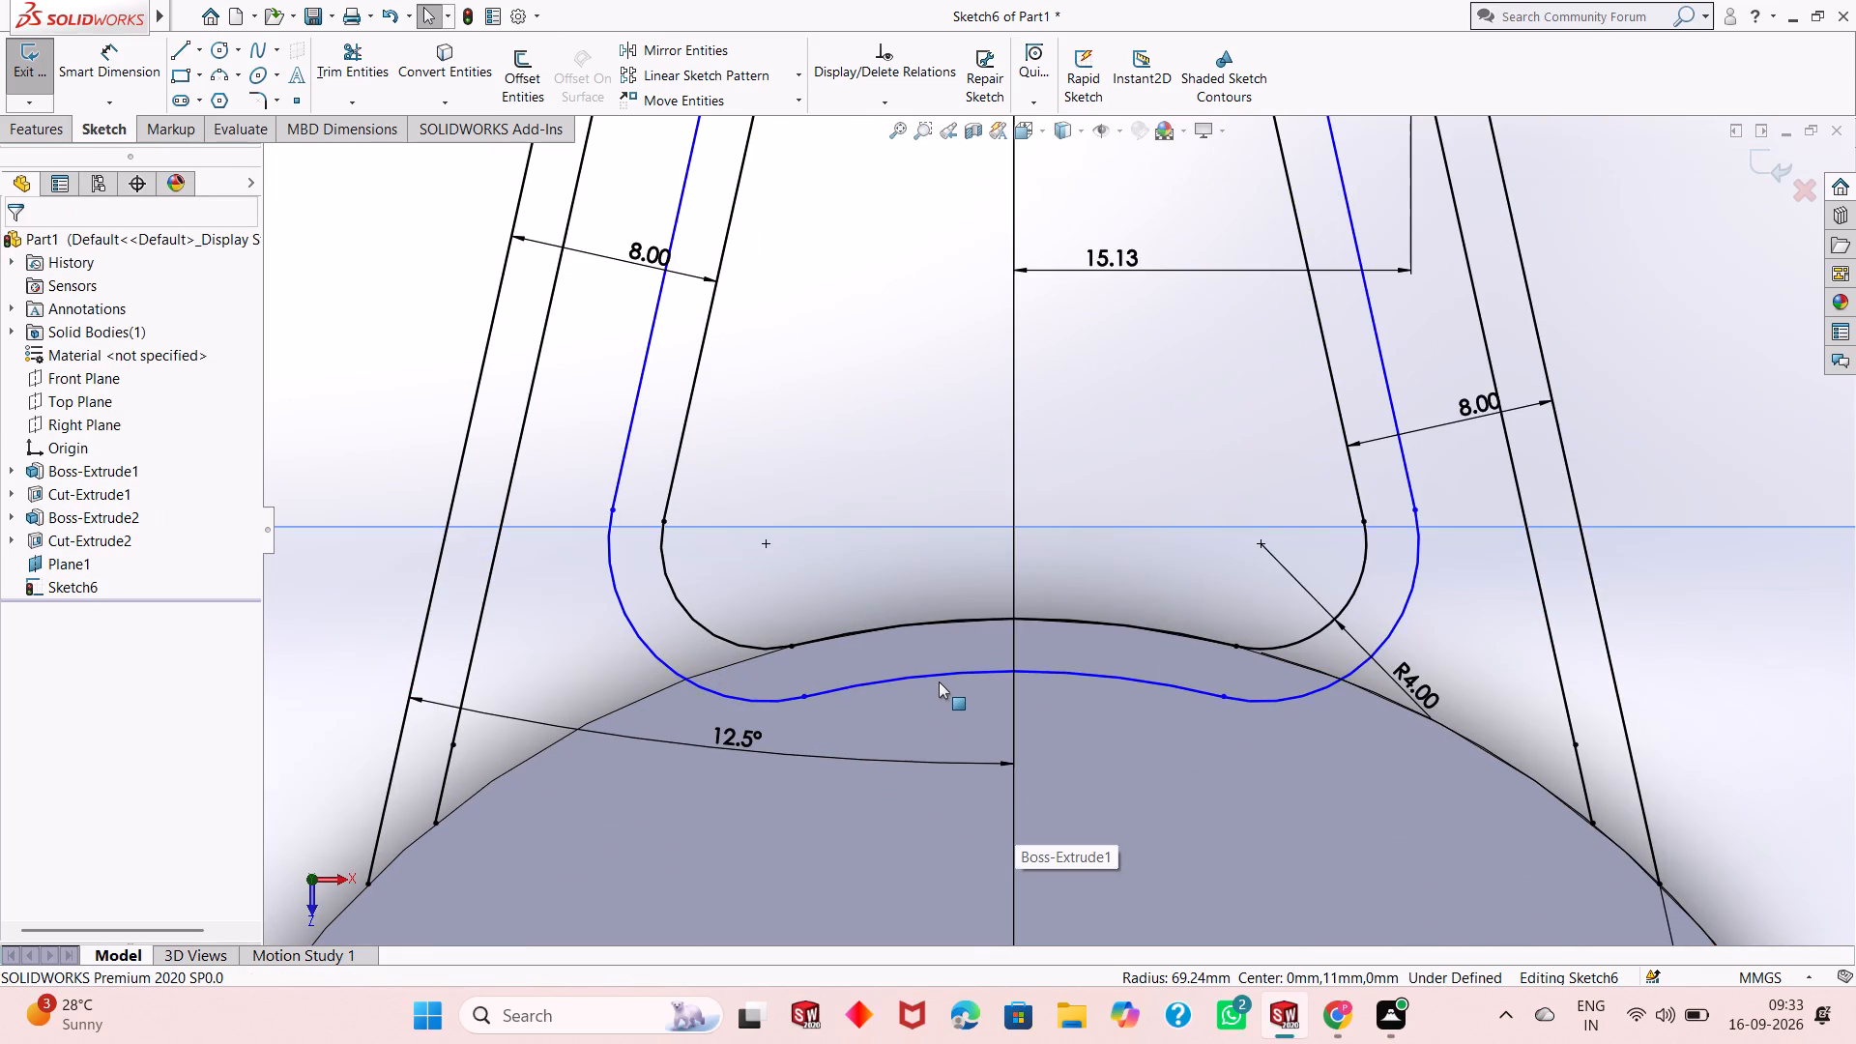
left_click(937, 677)
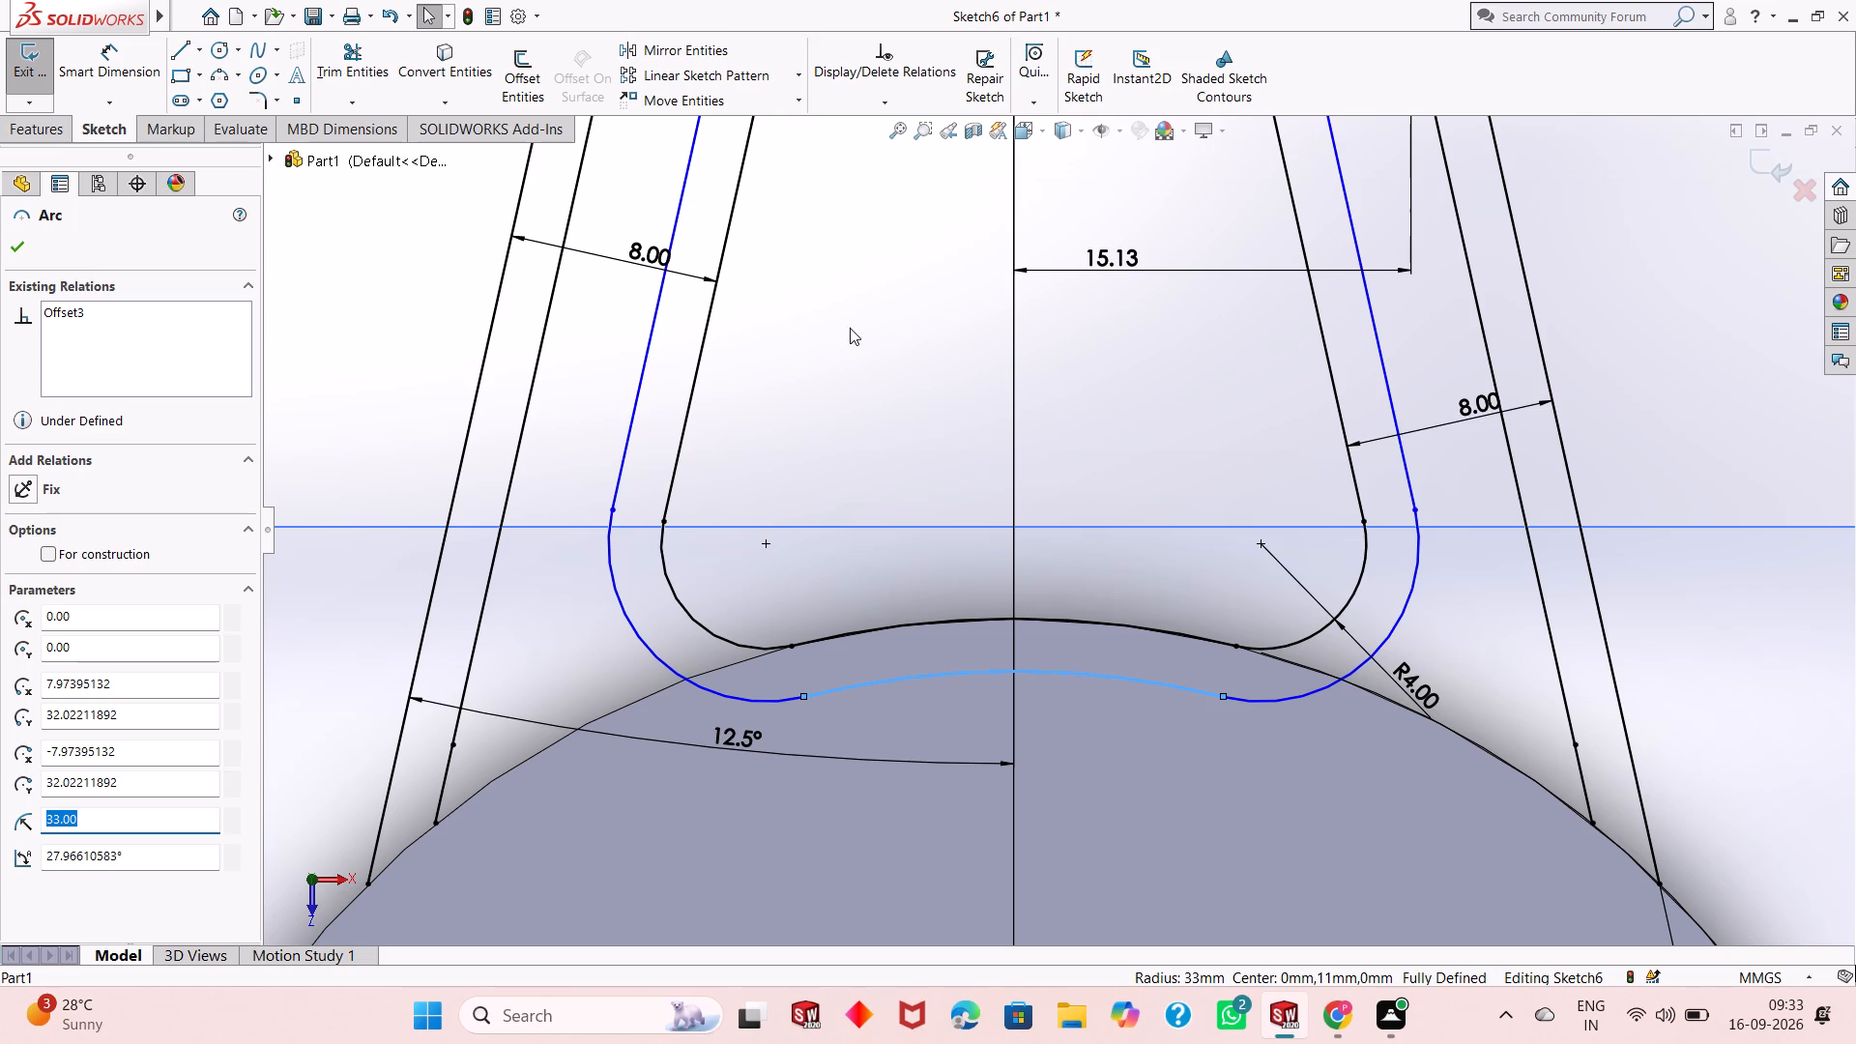
key("Delete")
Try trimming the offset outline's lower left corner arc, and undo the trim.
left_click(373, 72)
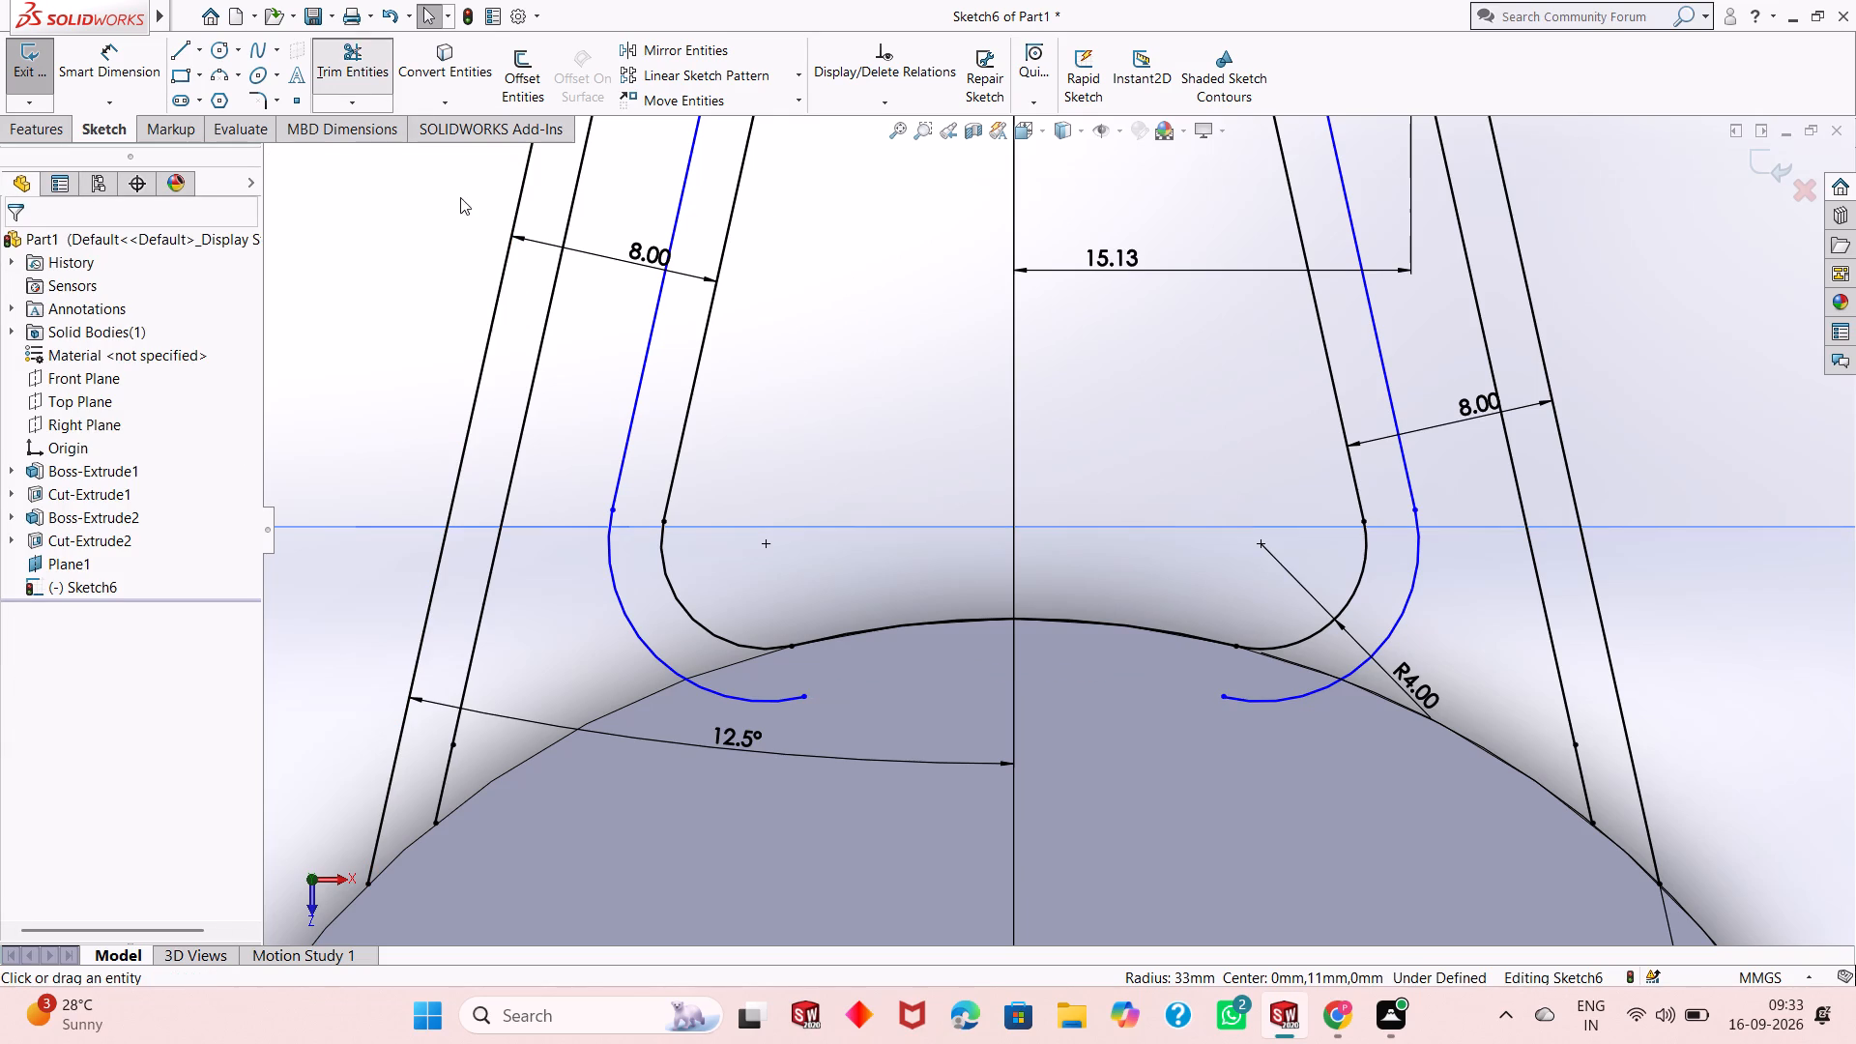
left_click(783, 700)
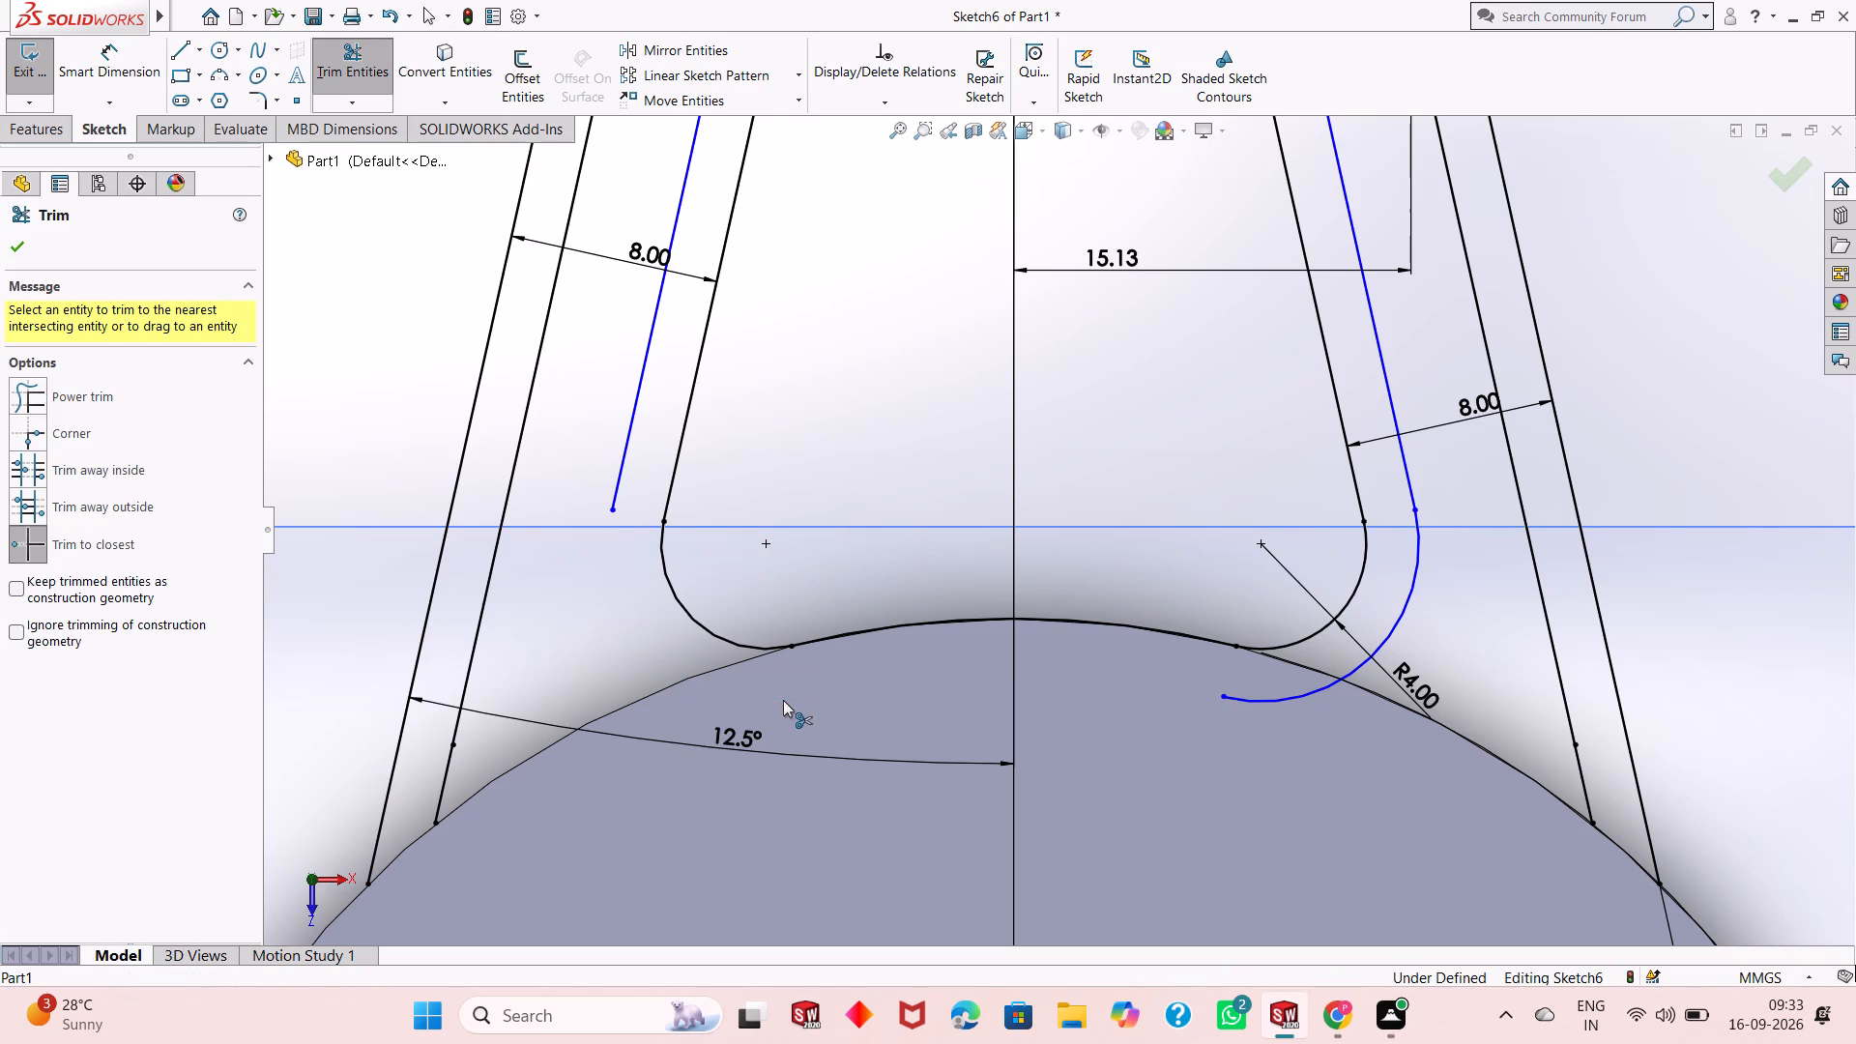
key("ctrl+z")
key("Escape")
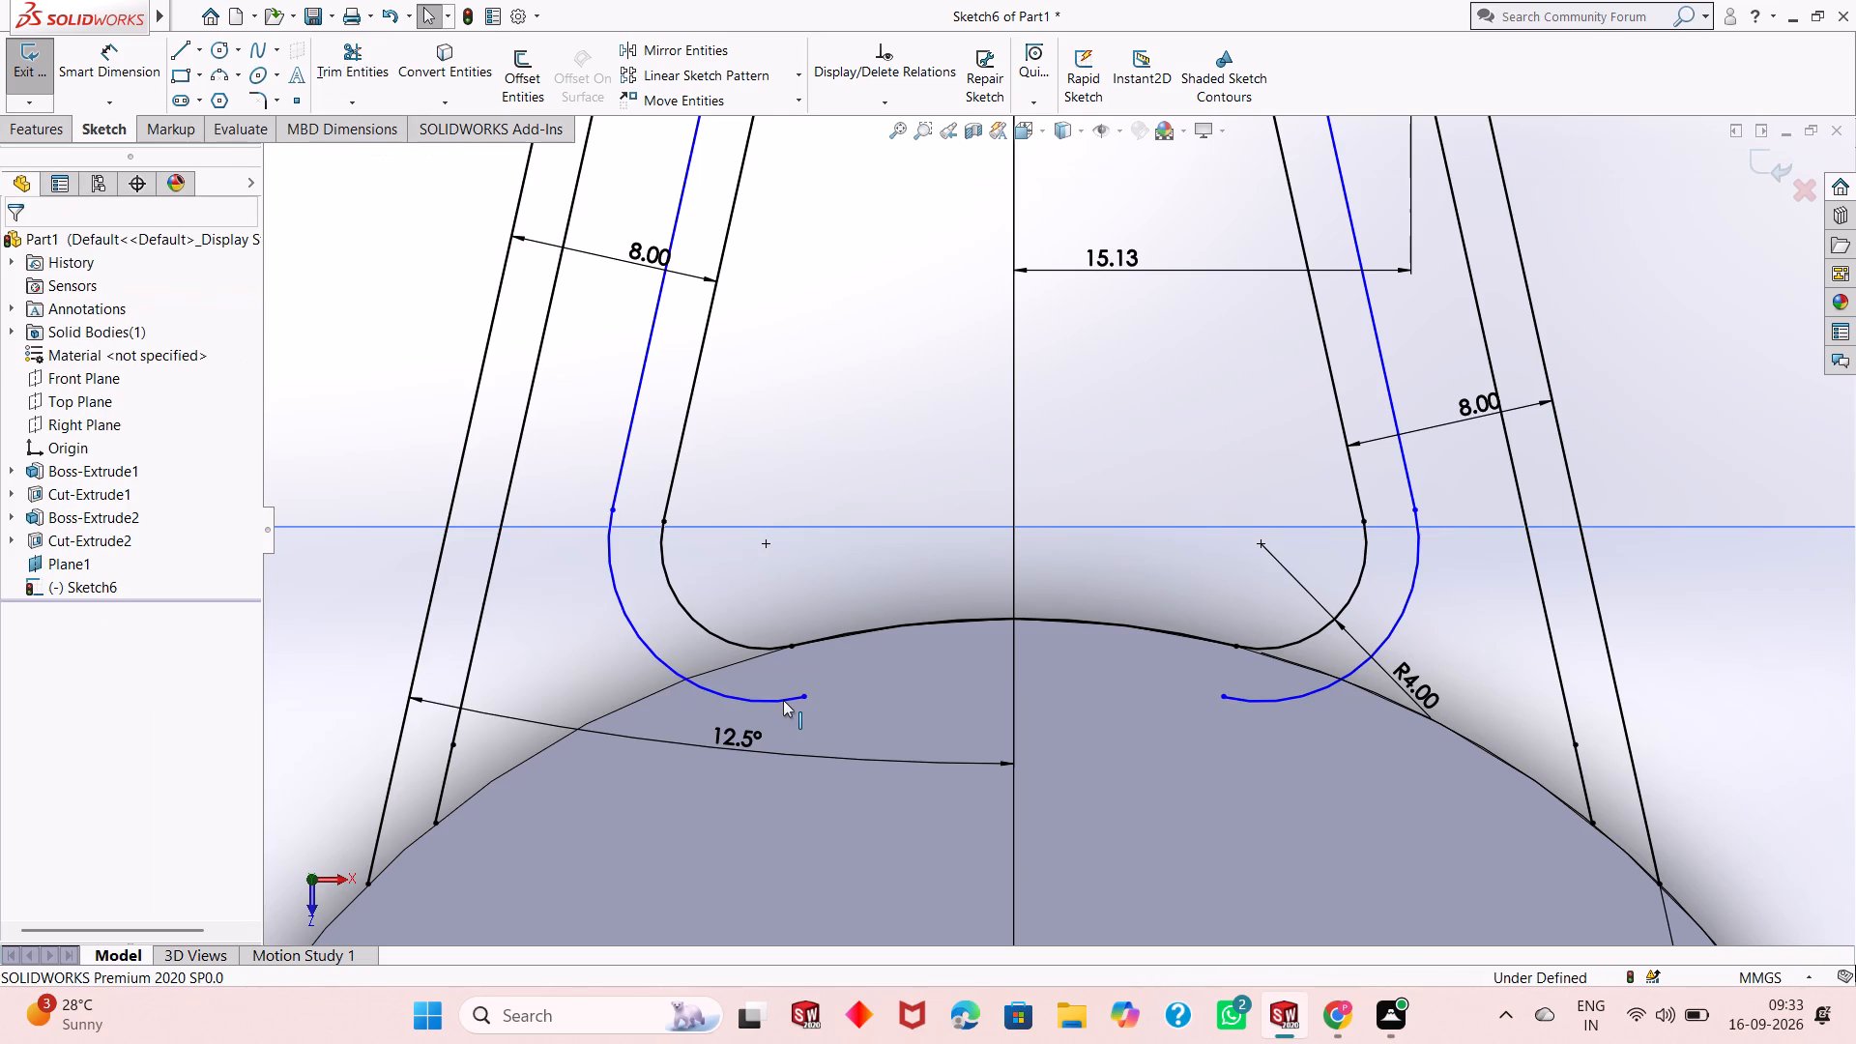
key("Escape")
Sketch a 35 mm radius circle centred on the origin through the lower end of the pocket's lower left corner arc.
scroll(891, 705, "up", 8)
scroll(1049, 800, "down", 1)
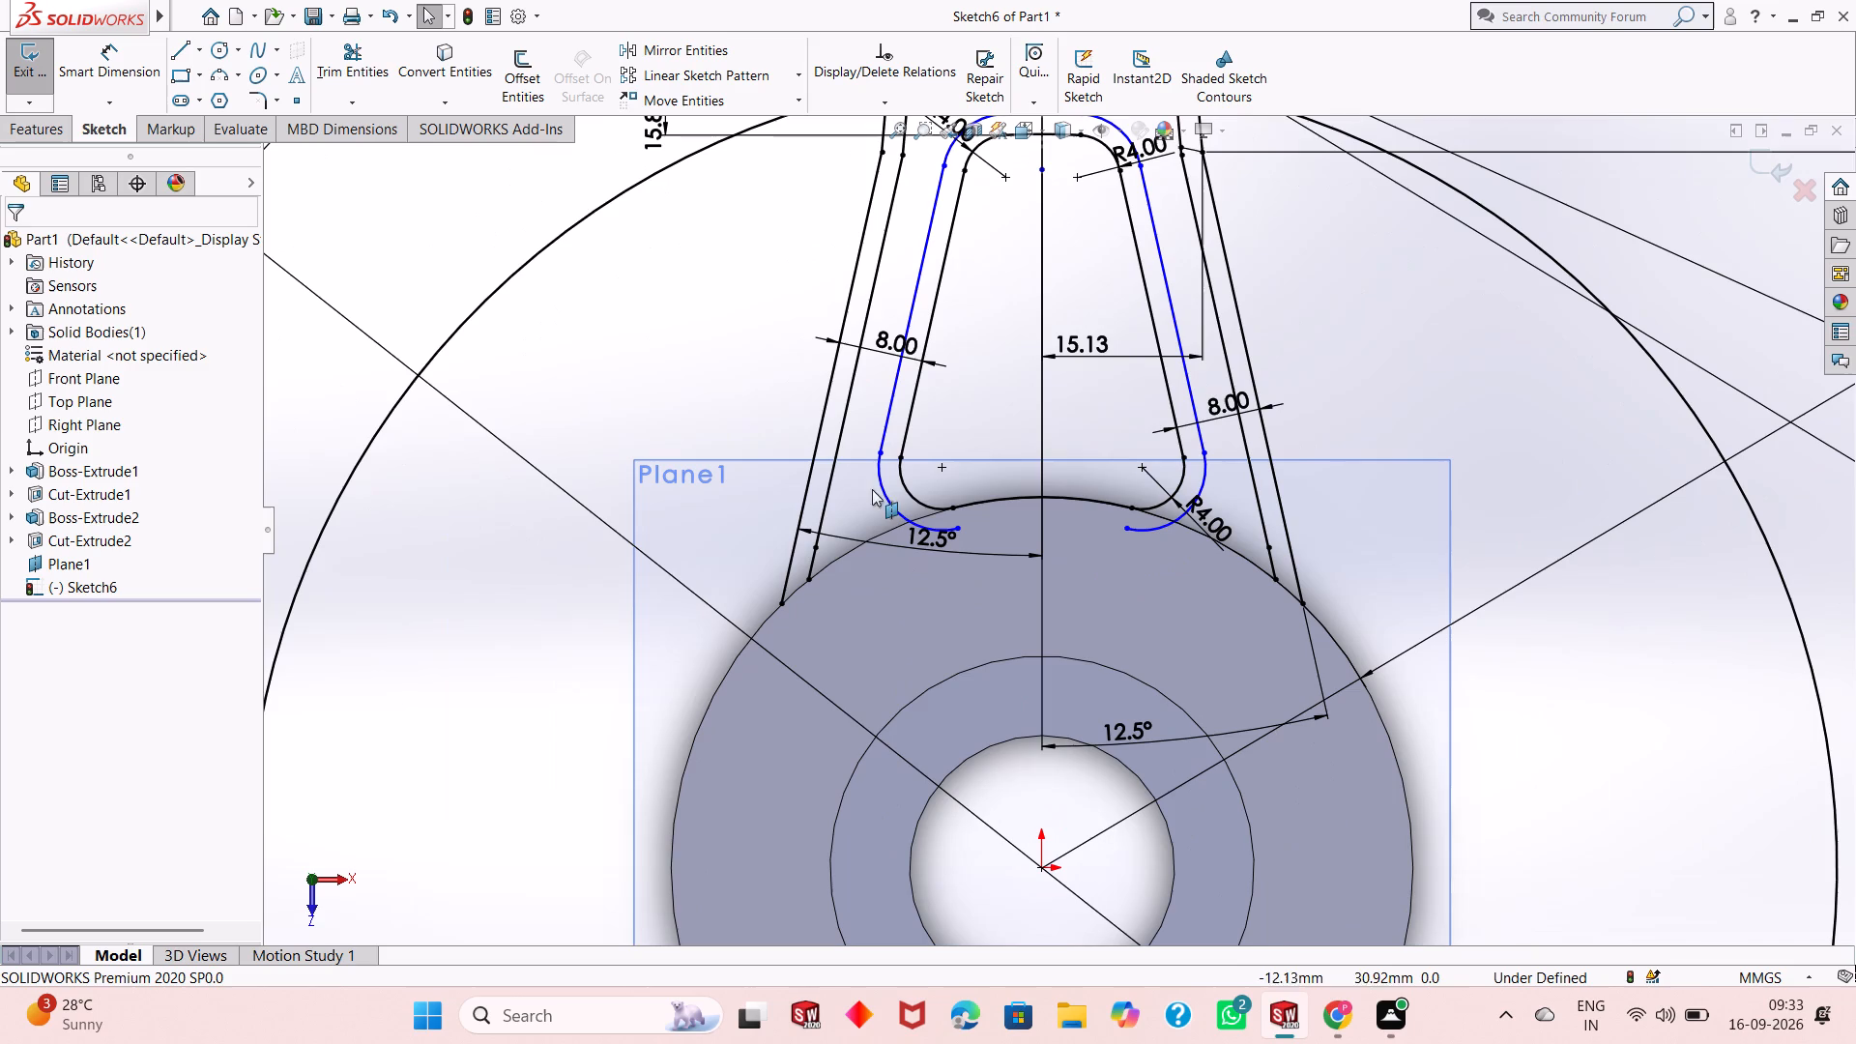
key("Escape")
left_click(228, 61)
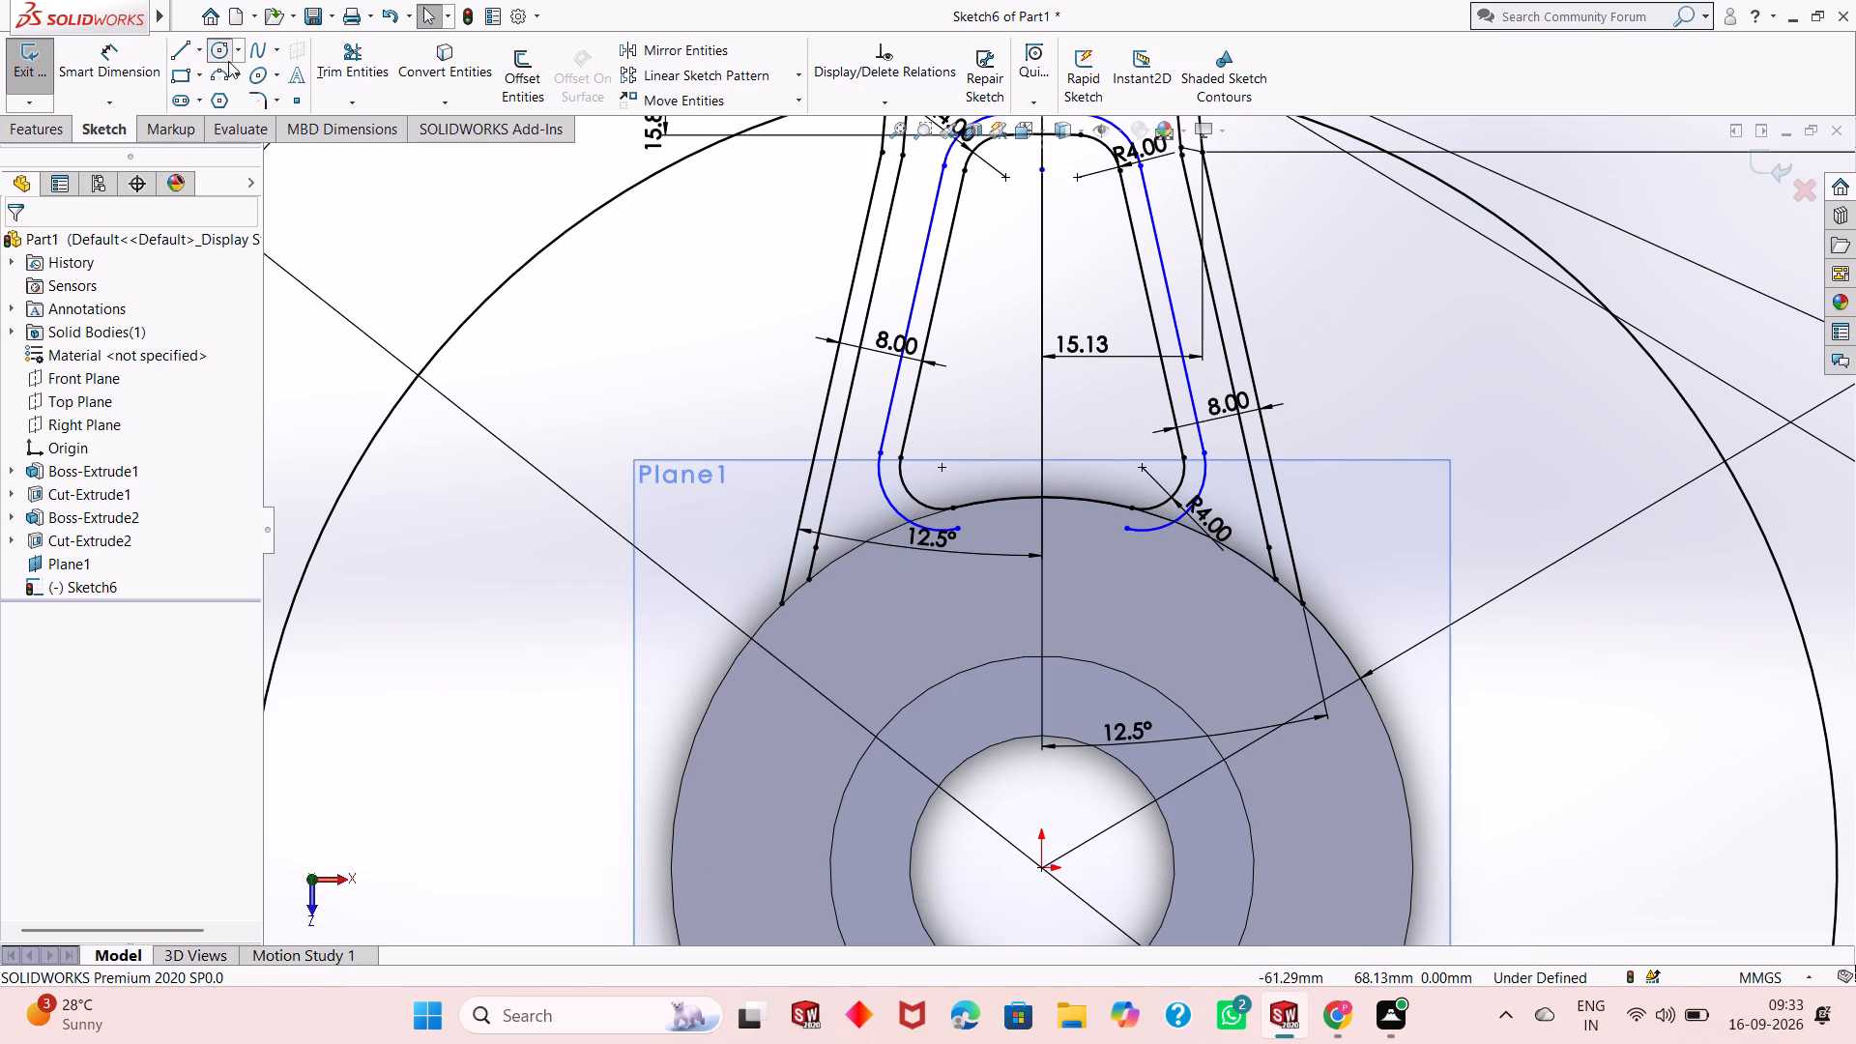
left_click(1039, 871)
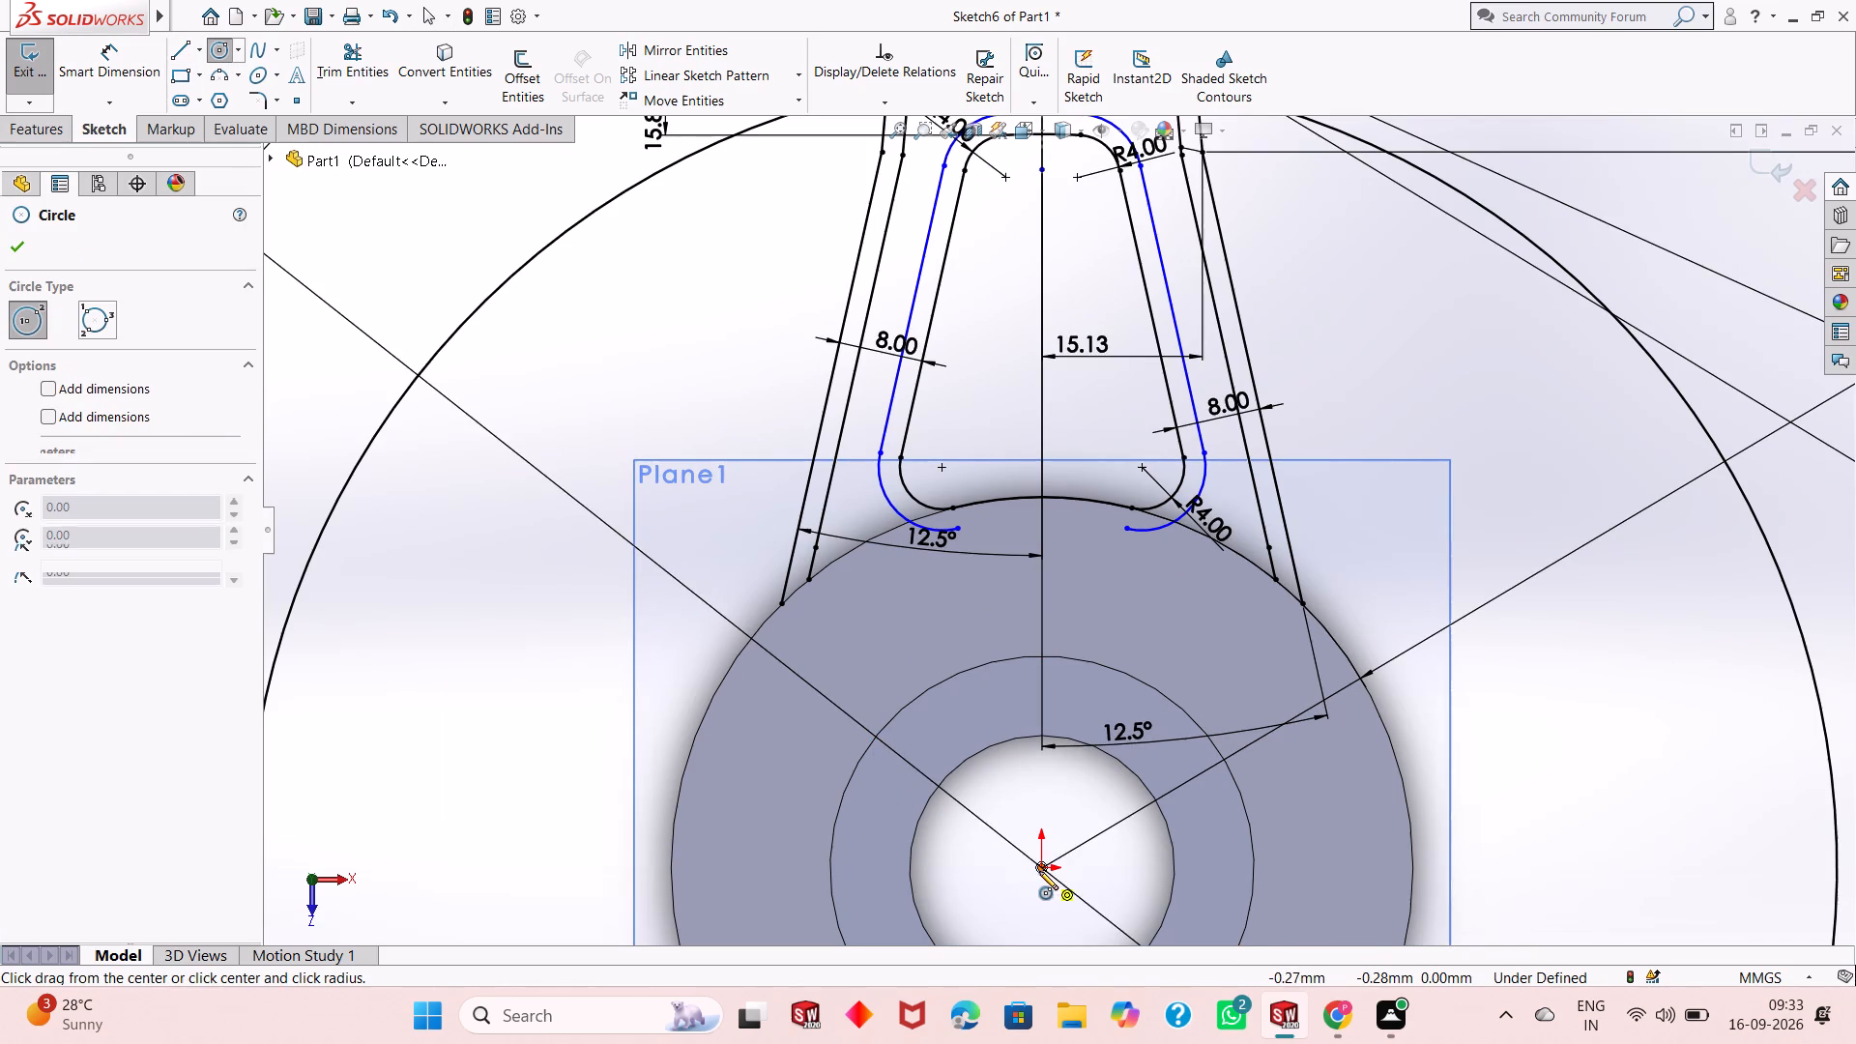
left_click(955, 510)
key("Escape")
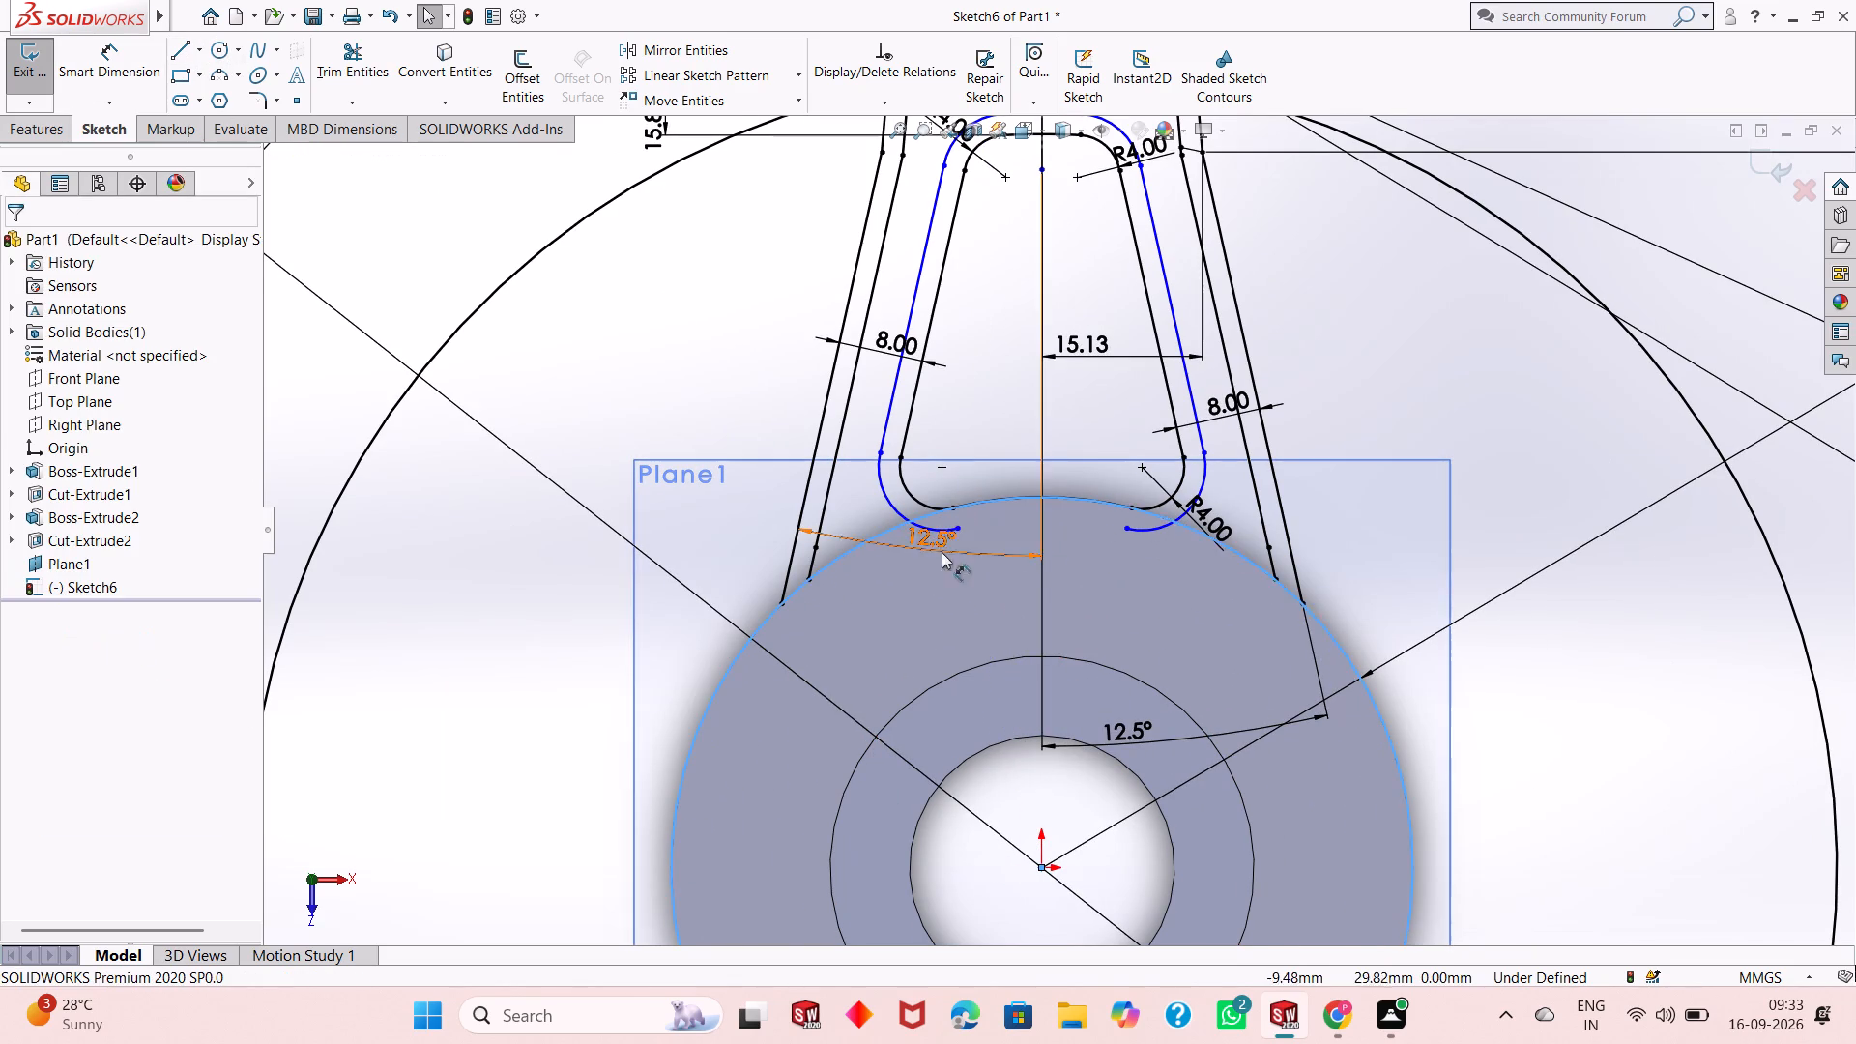
key("Escape")
Trim the ends of the offset outline's two lower corner arcs that lie inside the 35 mm radius circle.
left_click(331, 69)
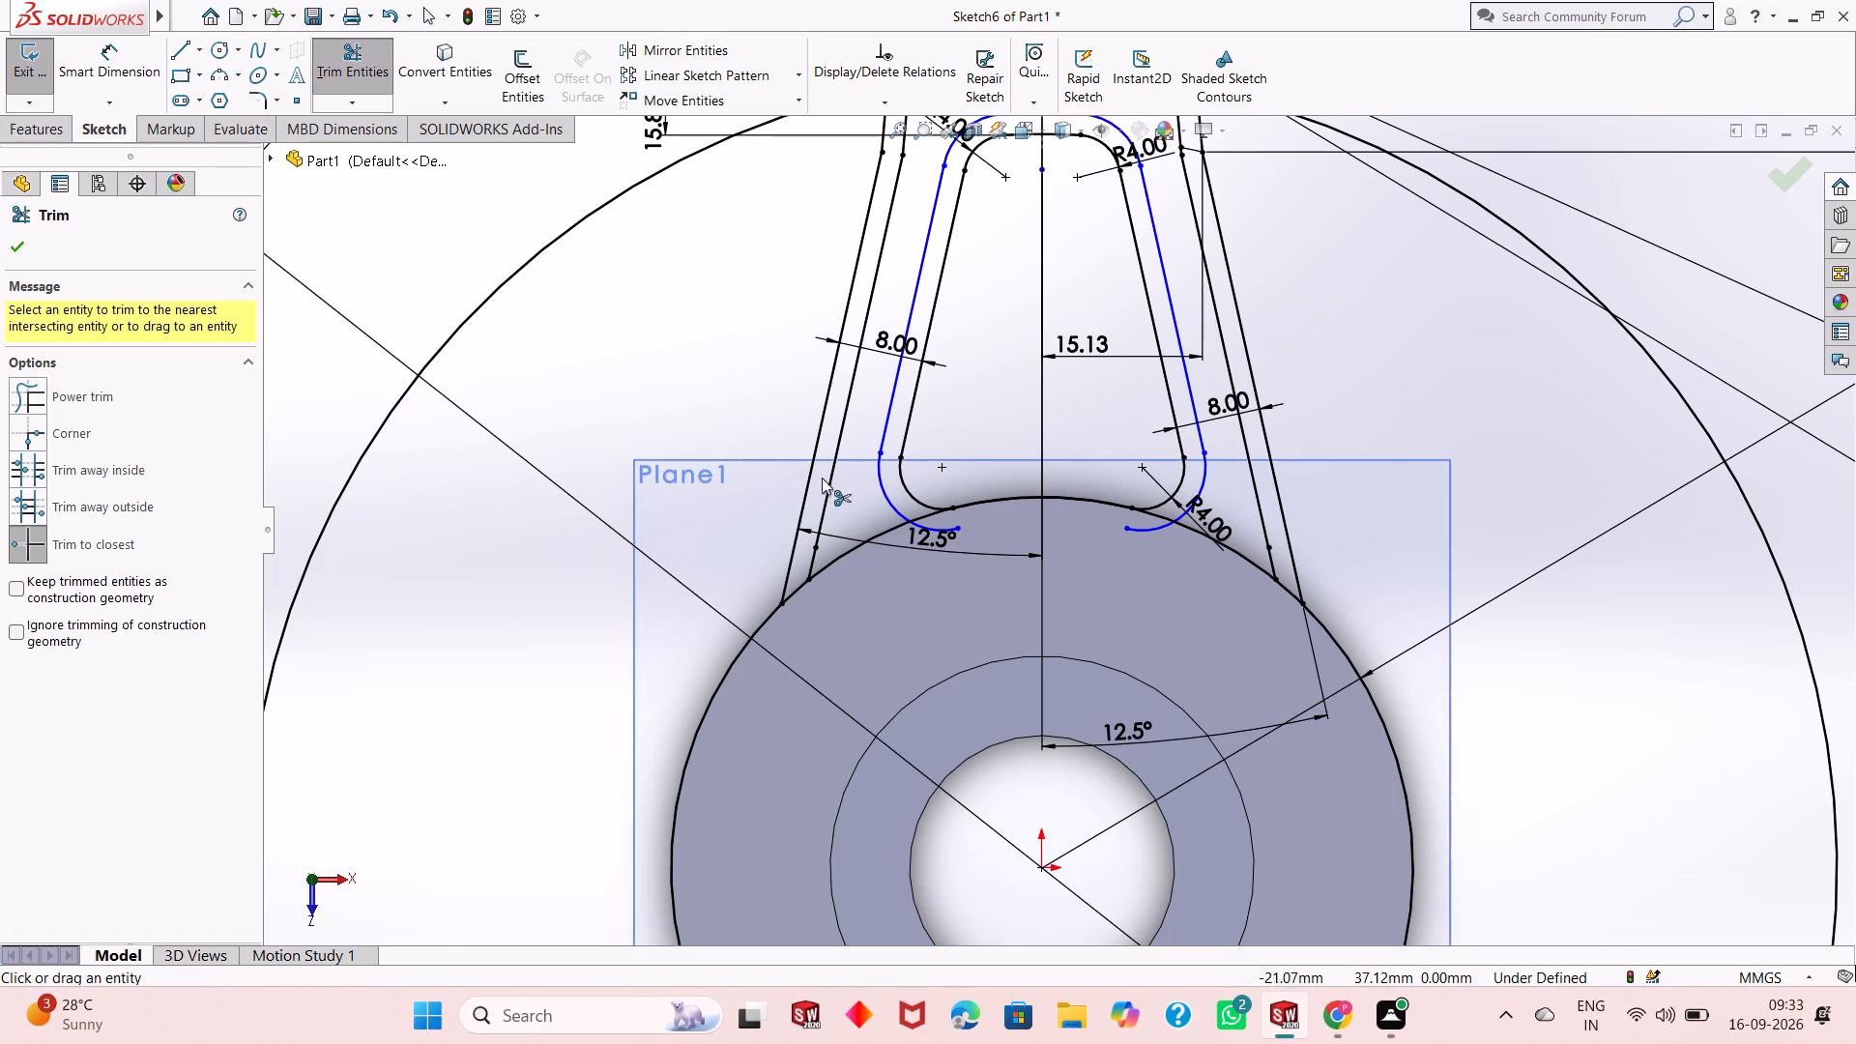
scroll(974, 518, "down", 5)
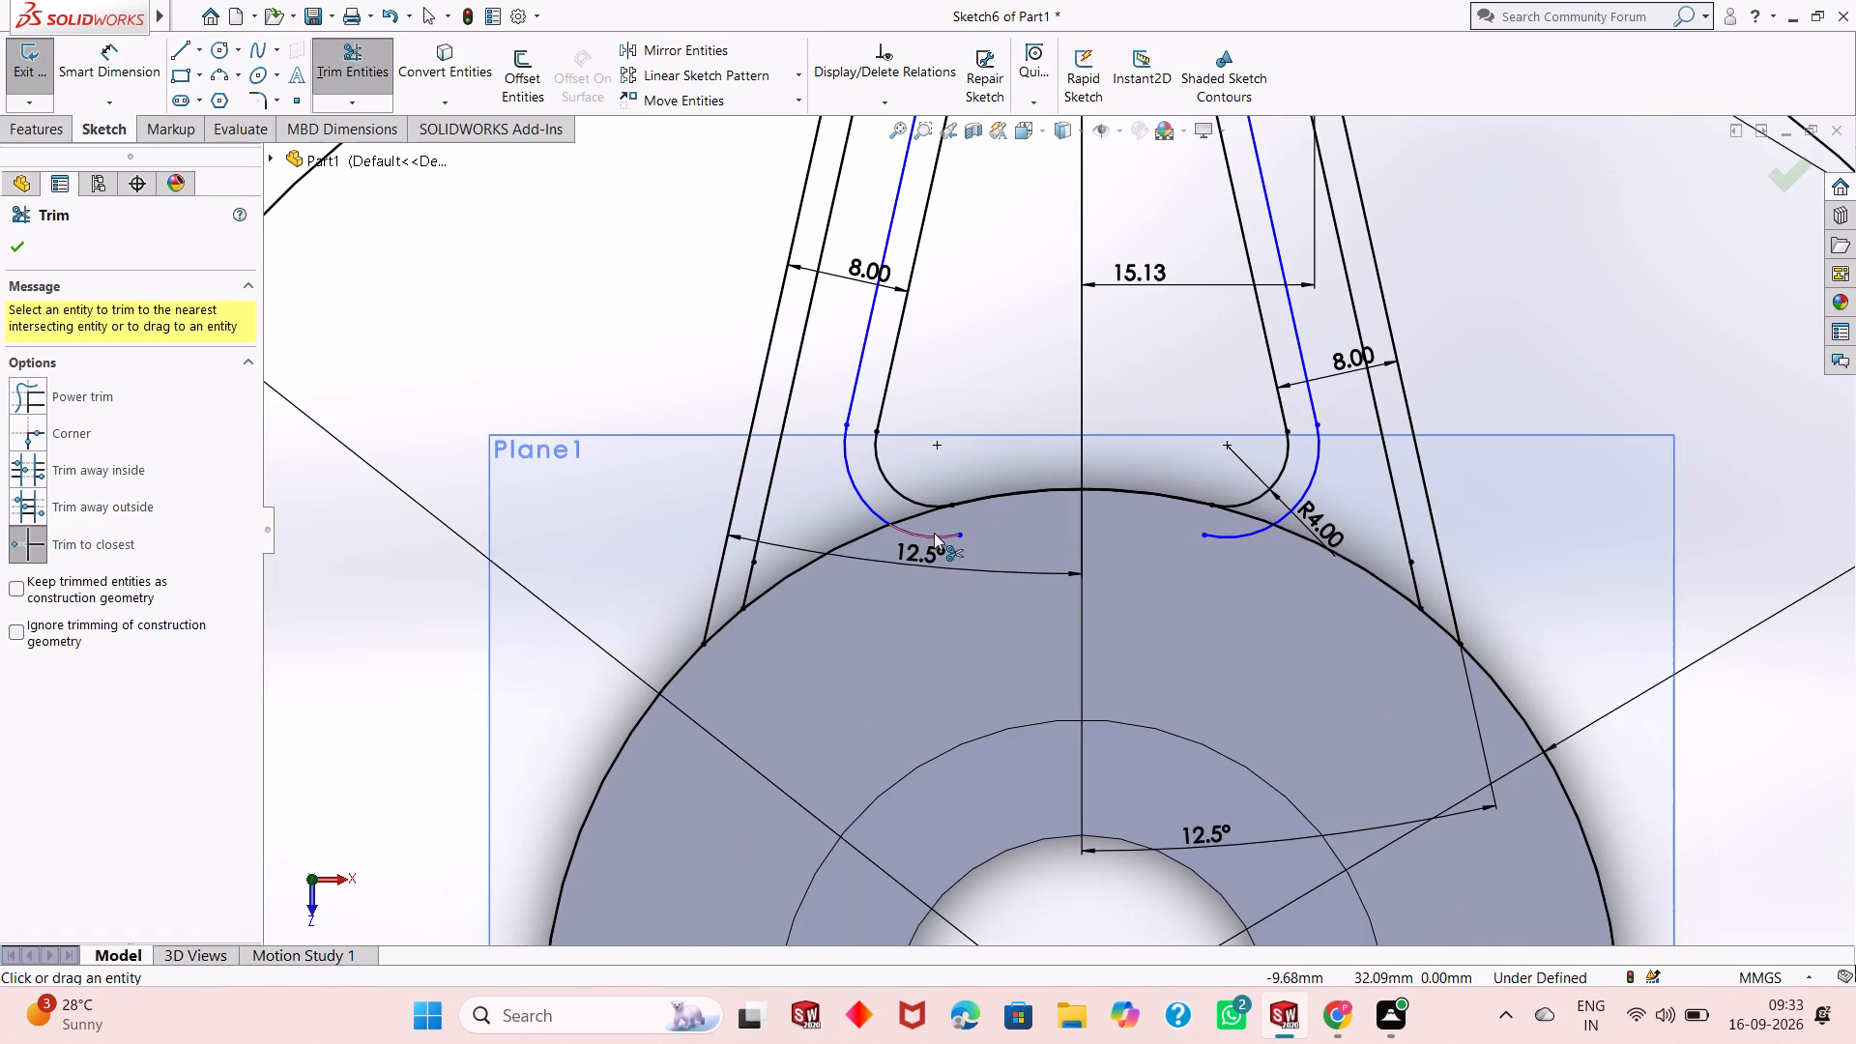
left_click(934, 536)
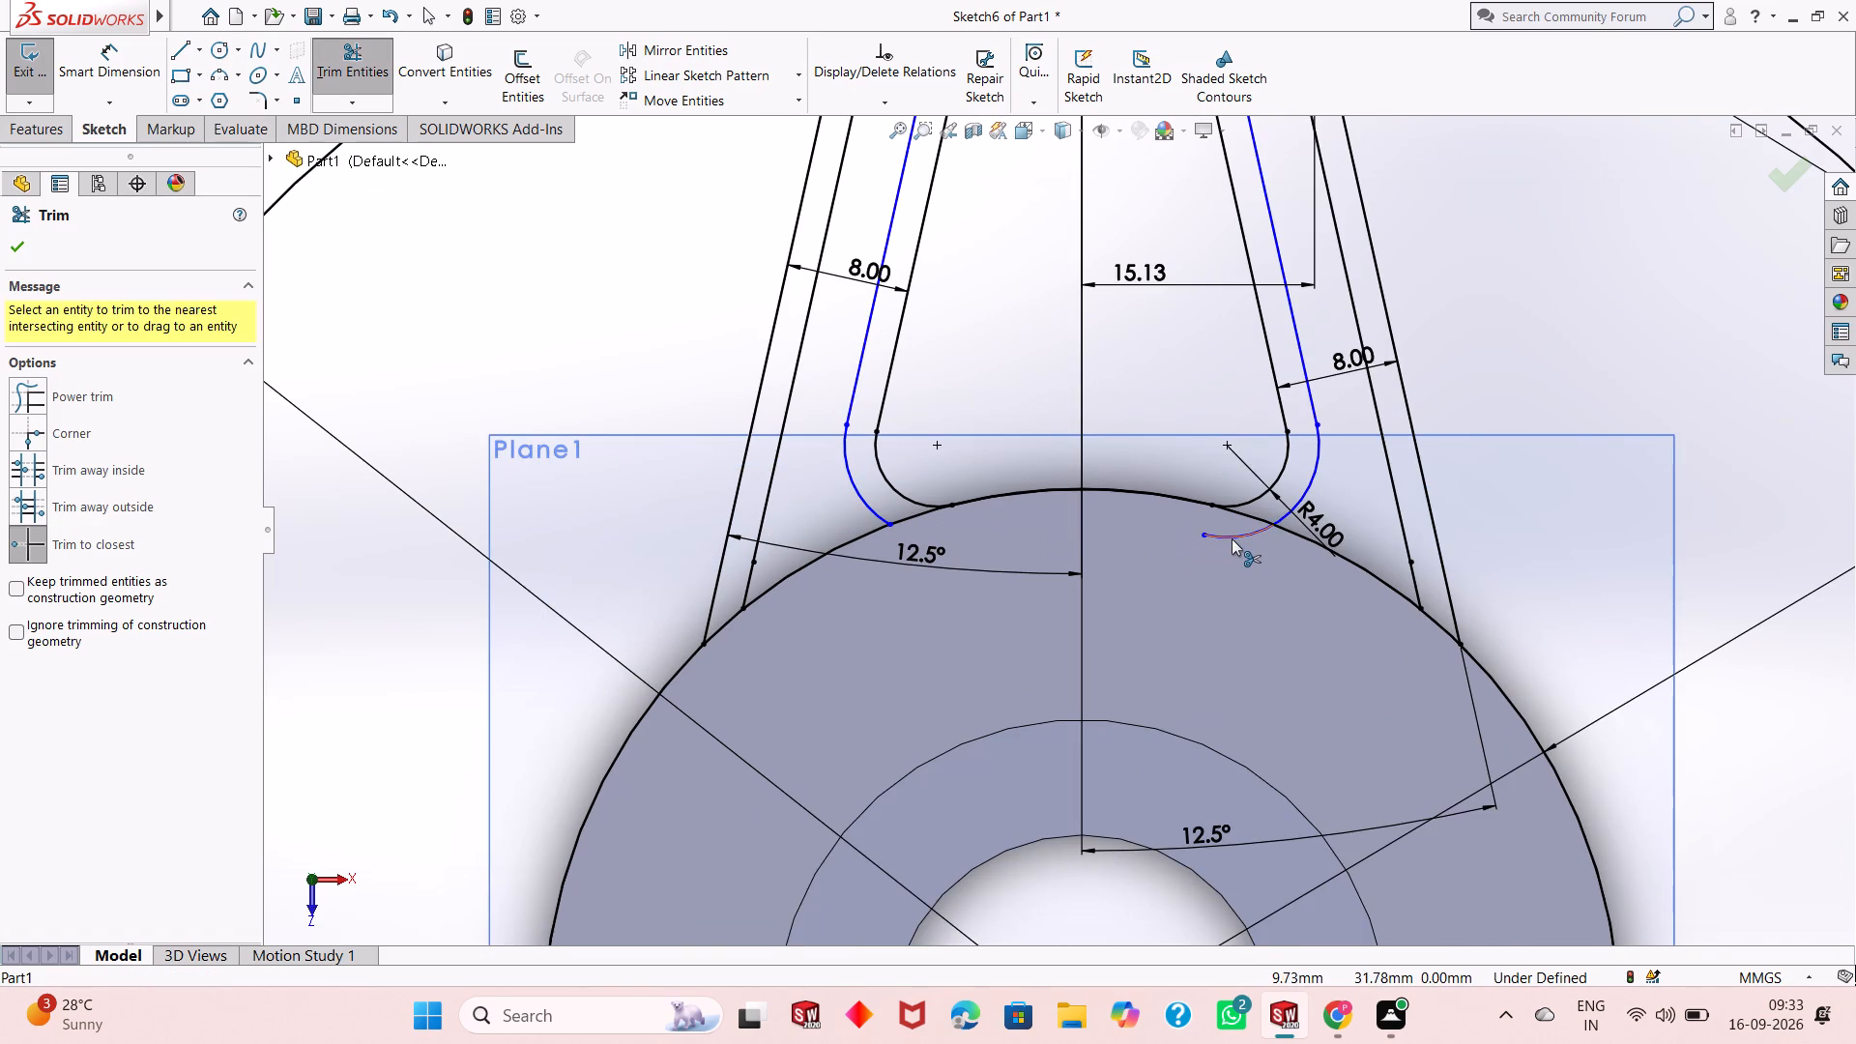
left_click(1232, 540)
right_click(1076, 566)
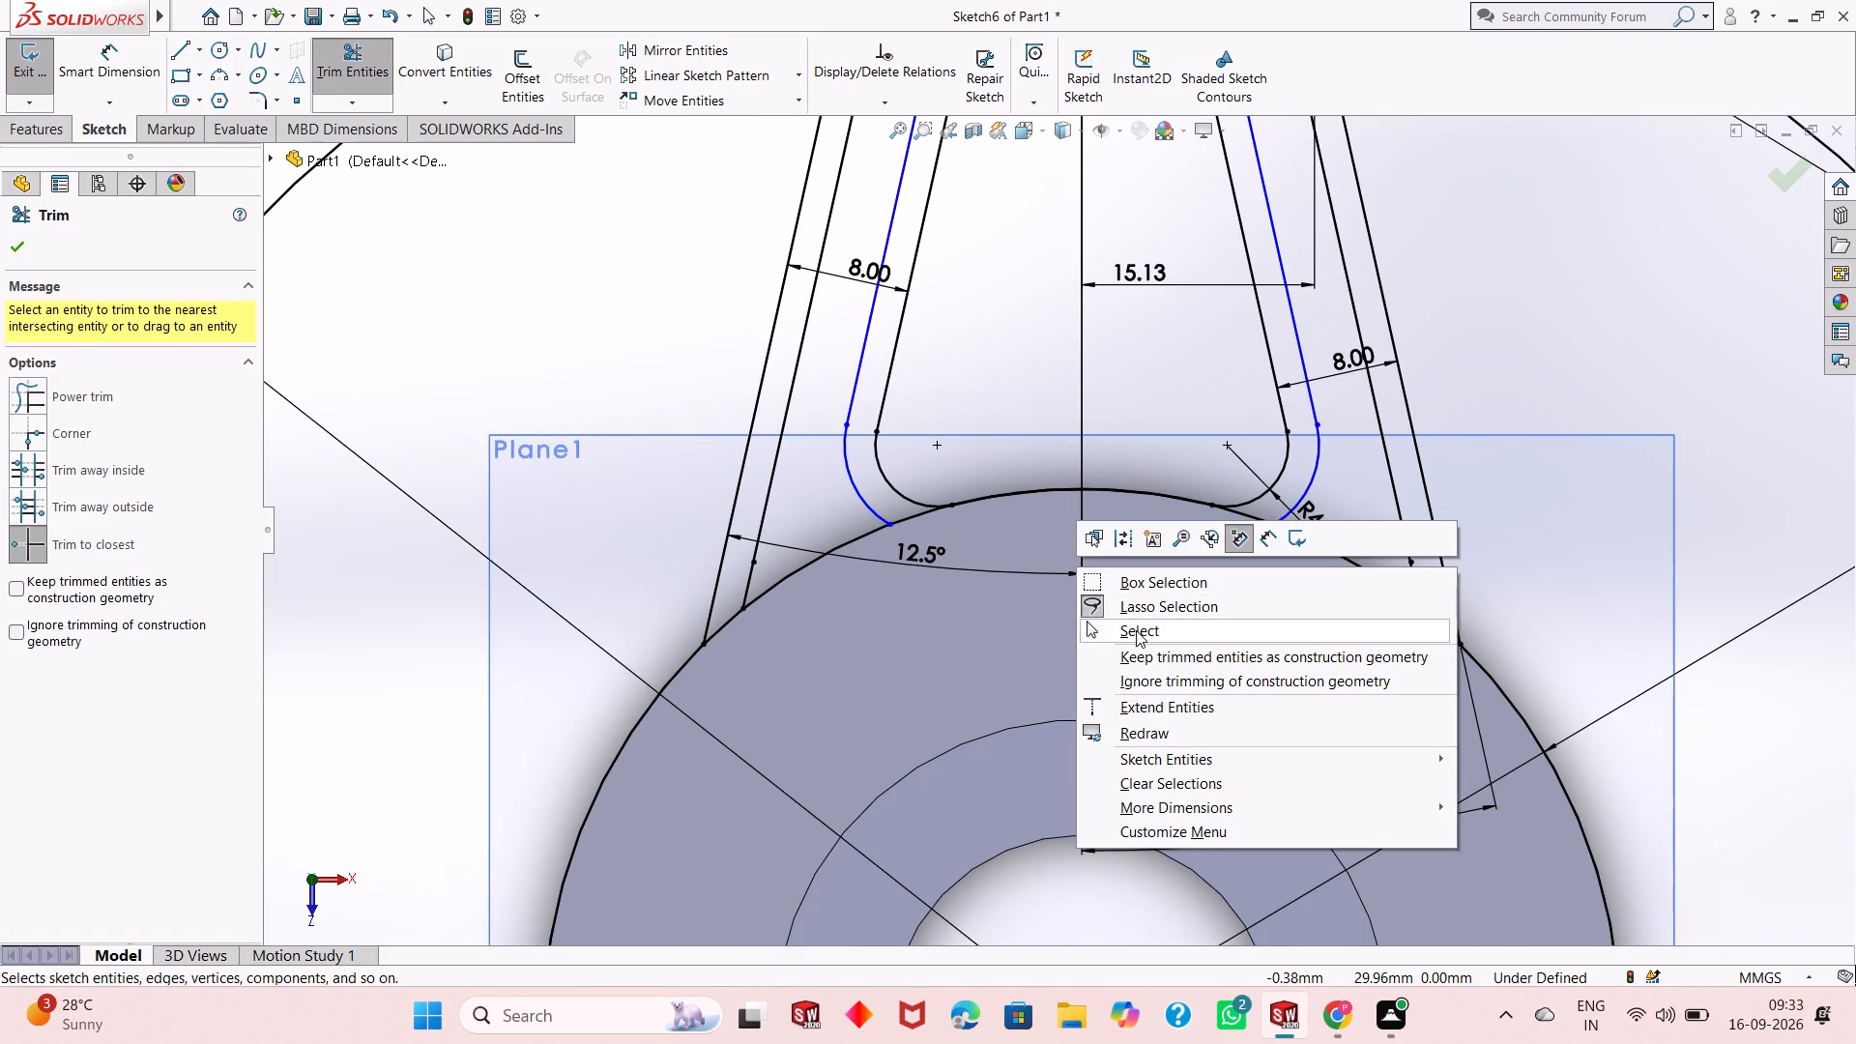
left_click(1136, 630)
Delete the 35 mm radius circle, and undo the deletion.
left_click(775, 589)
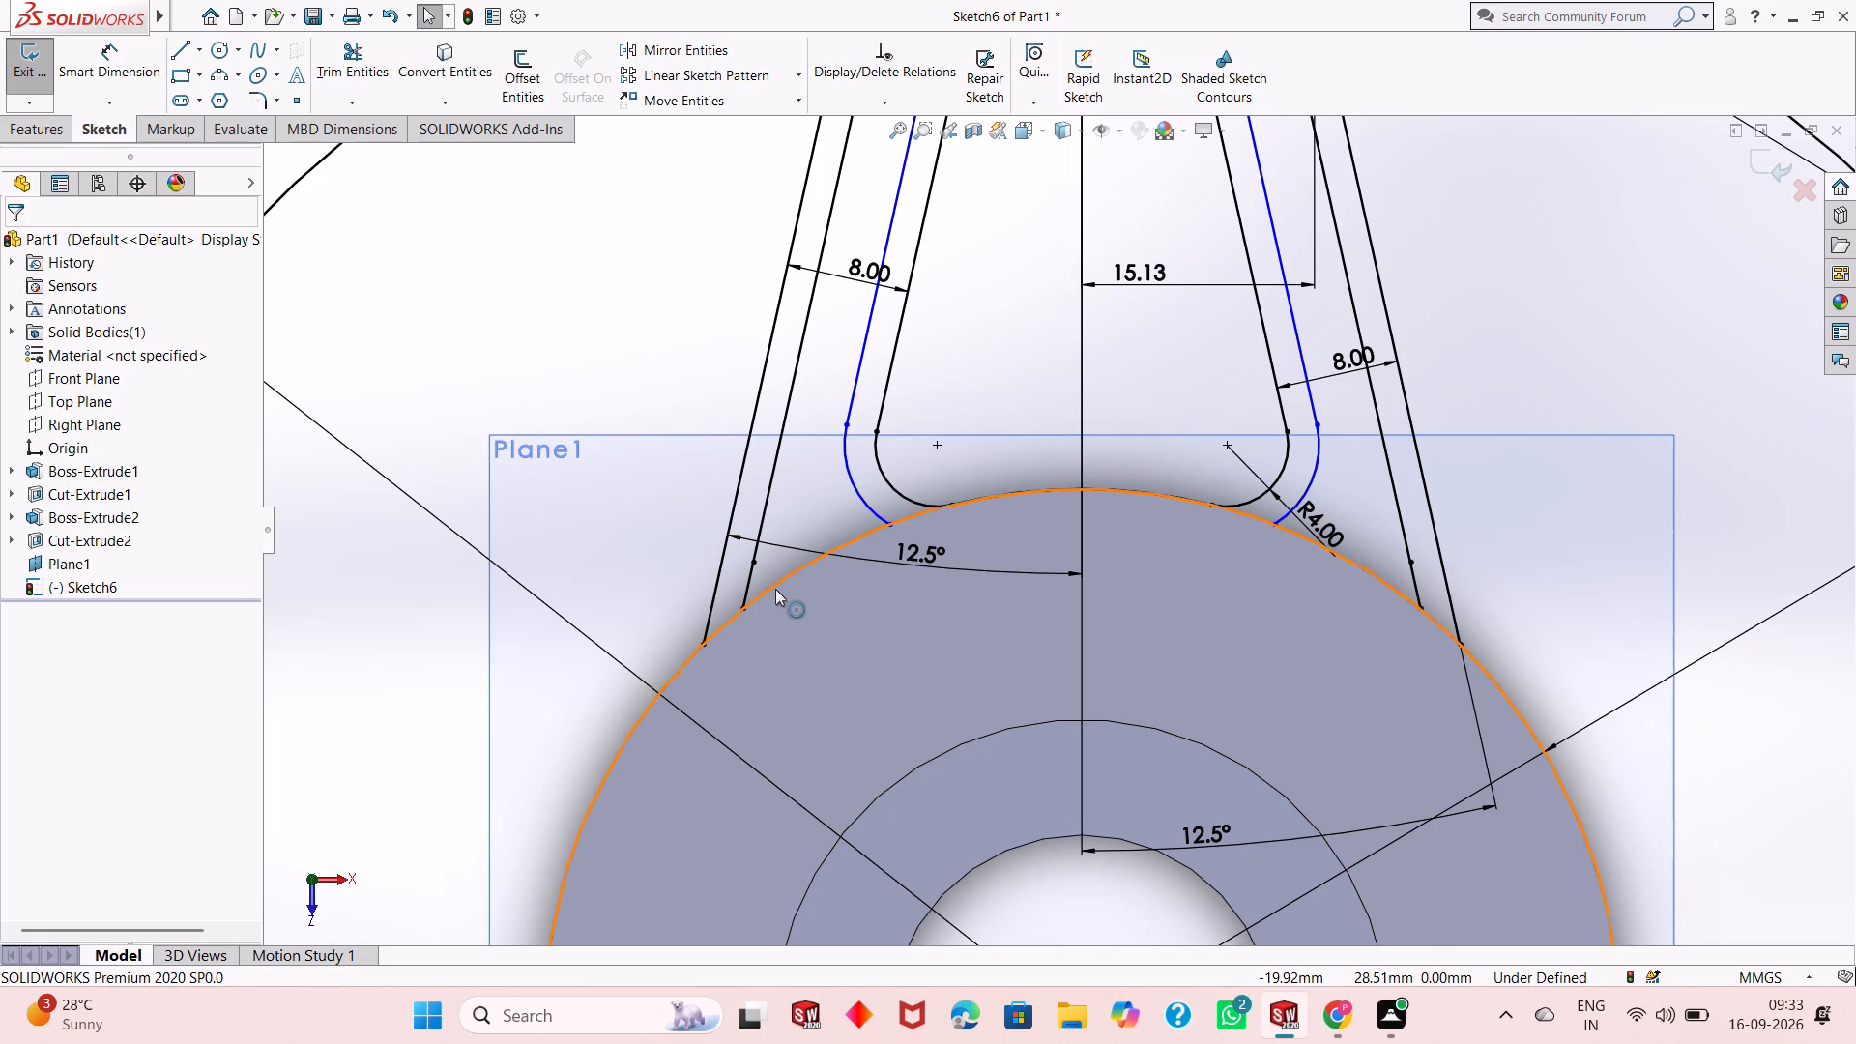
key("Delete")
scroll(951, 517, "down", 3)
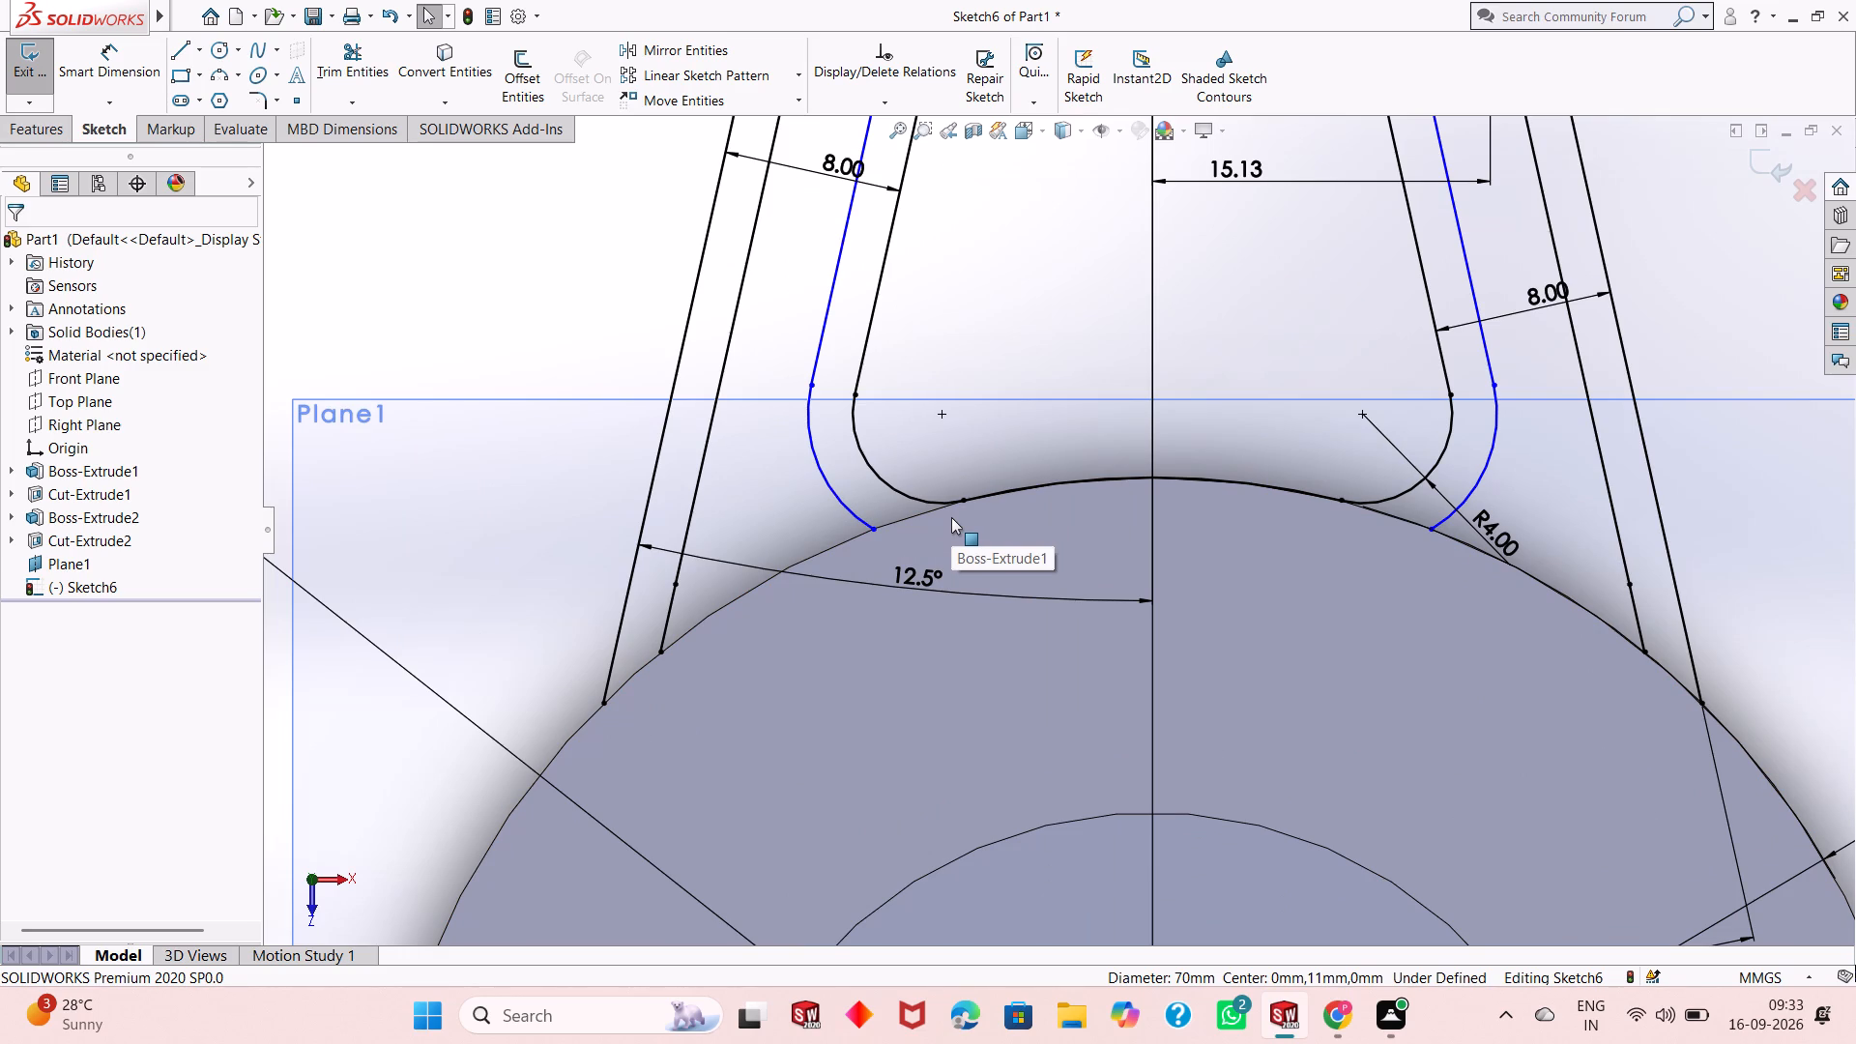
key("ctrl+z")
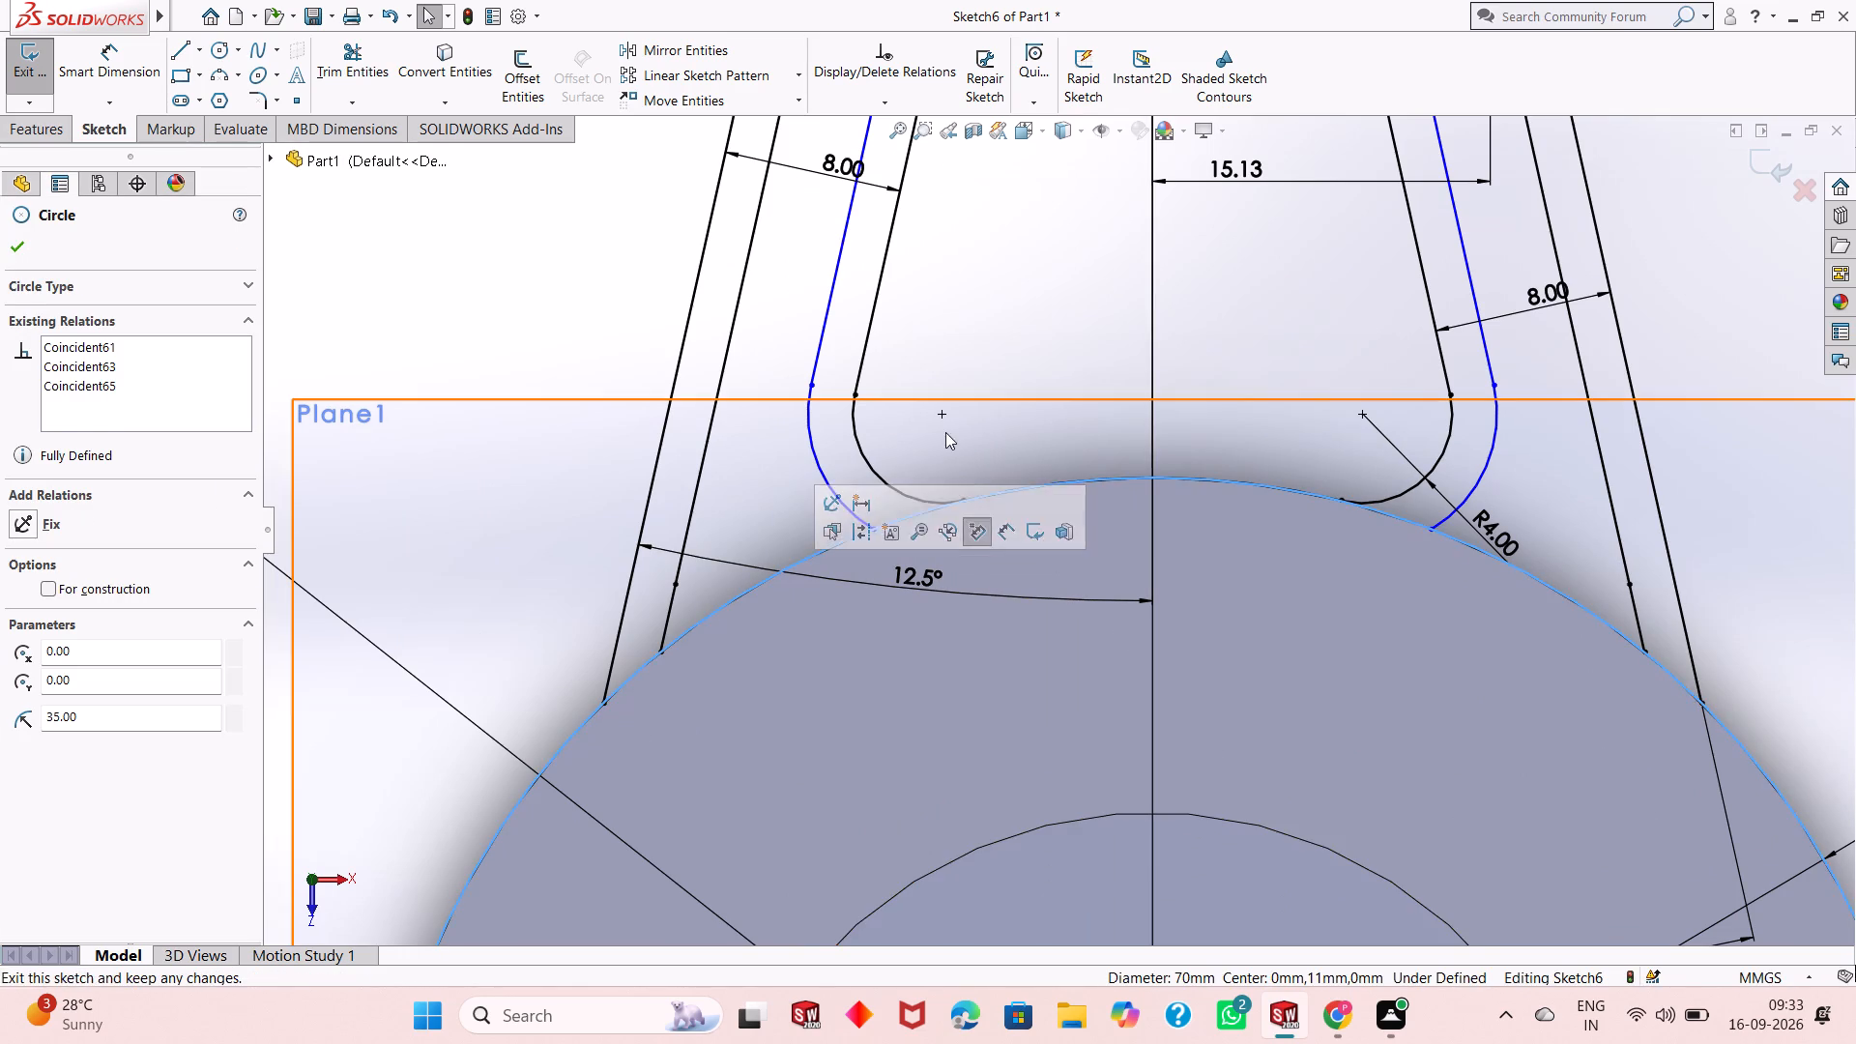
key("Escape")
Trim the 35 mm radius circle between the offset outline and left lug lines, between those lines, and around outside the lug.
left_click(374, 78)
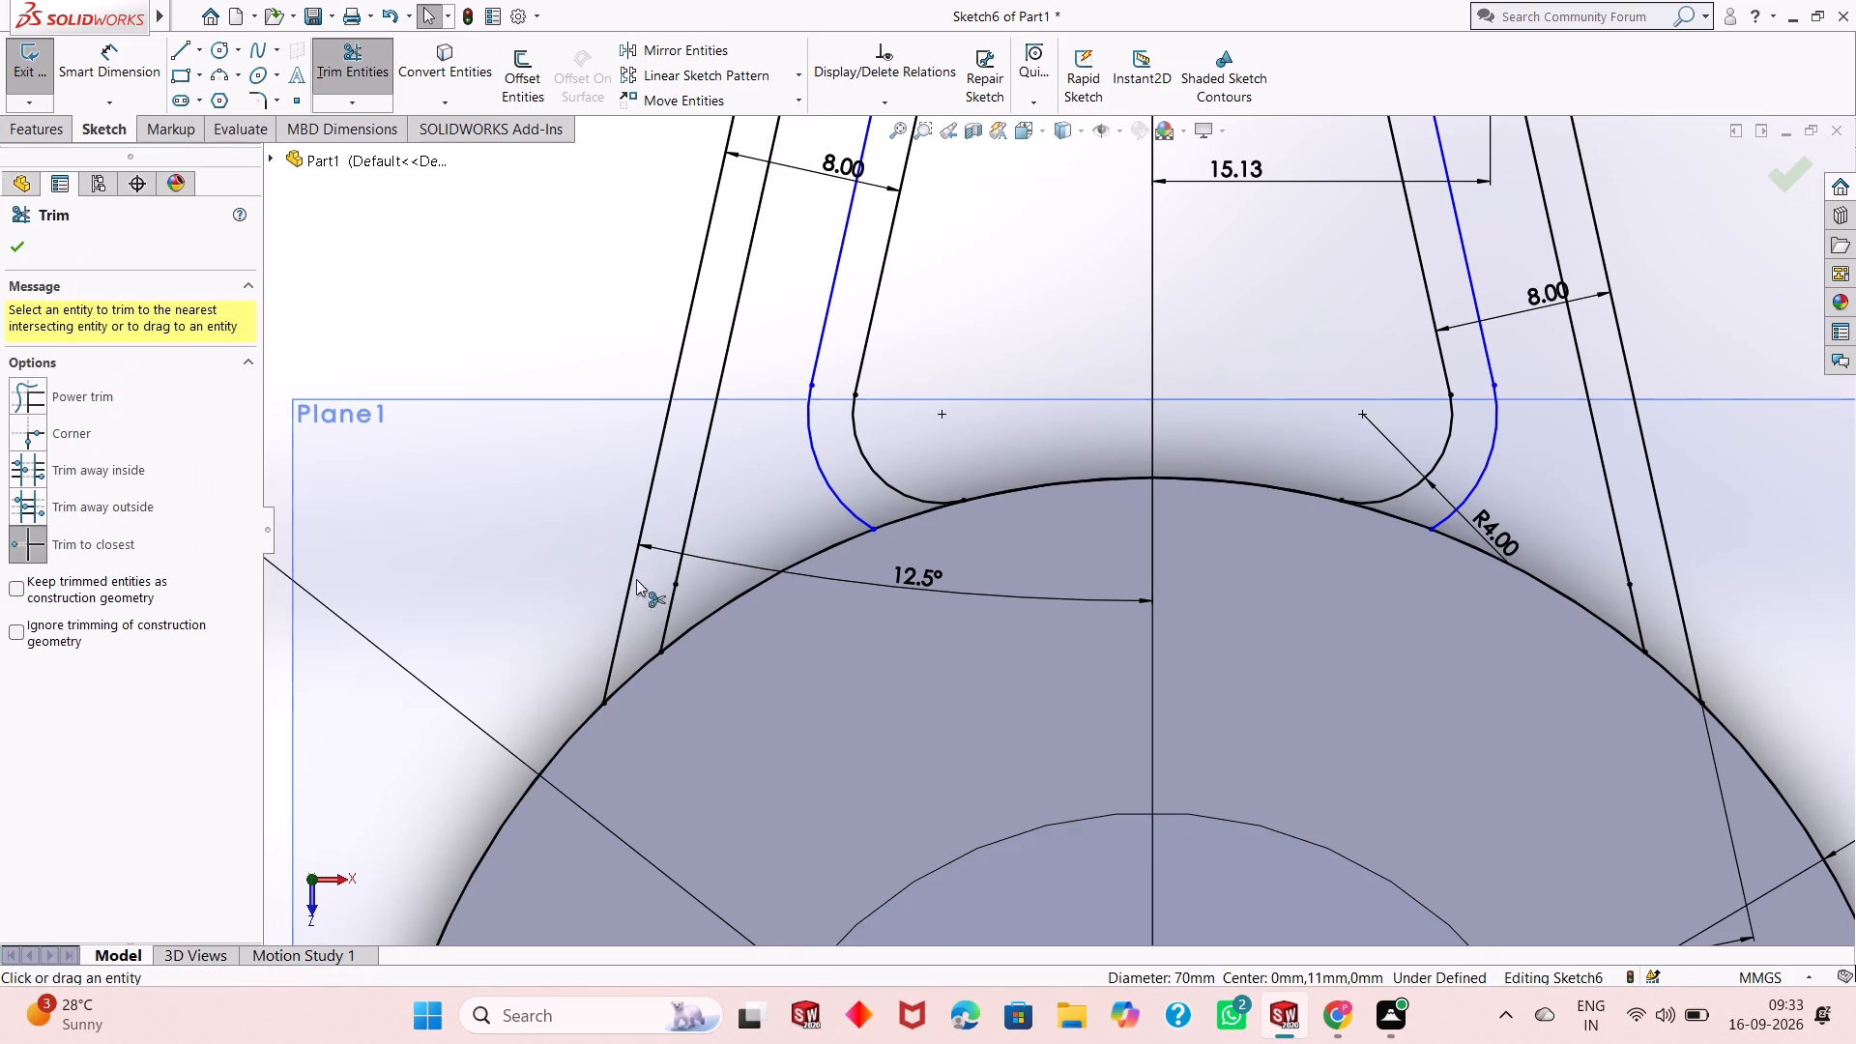
left_click(840, 542)
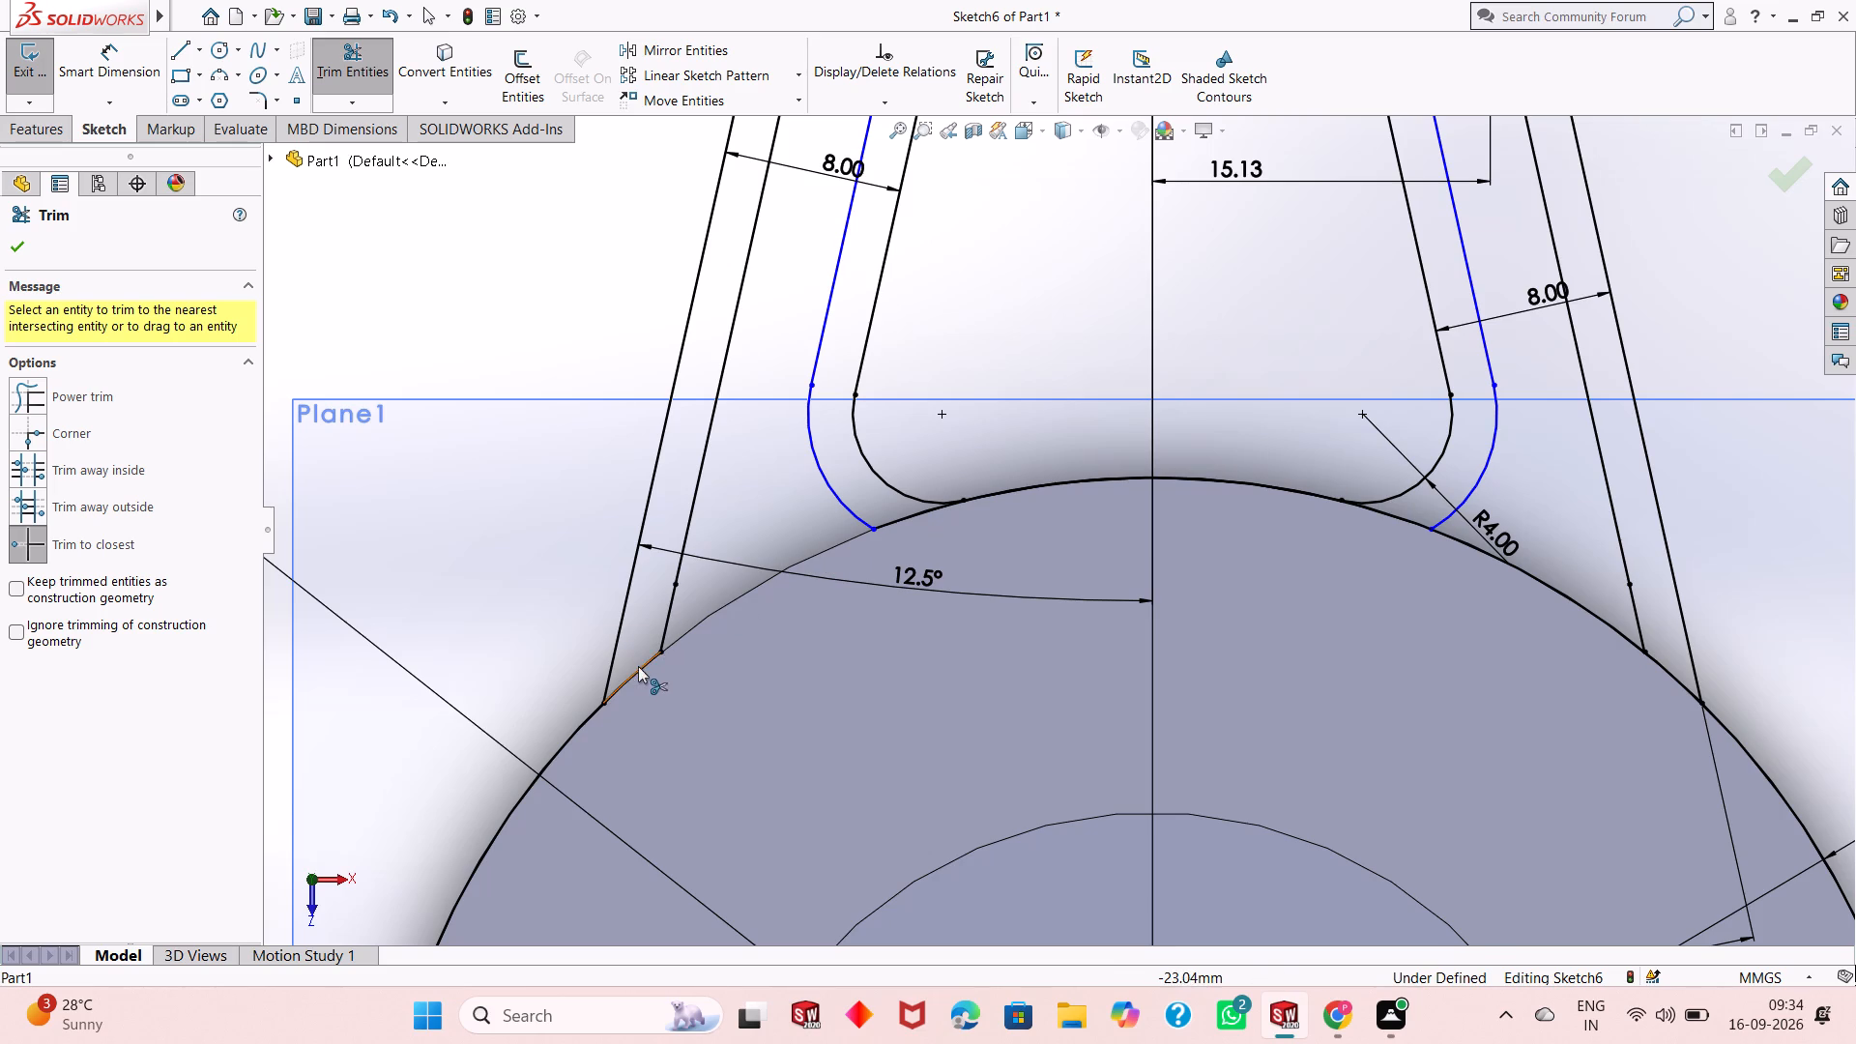
left_click(638, 669)
left_click(570, 733)
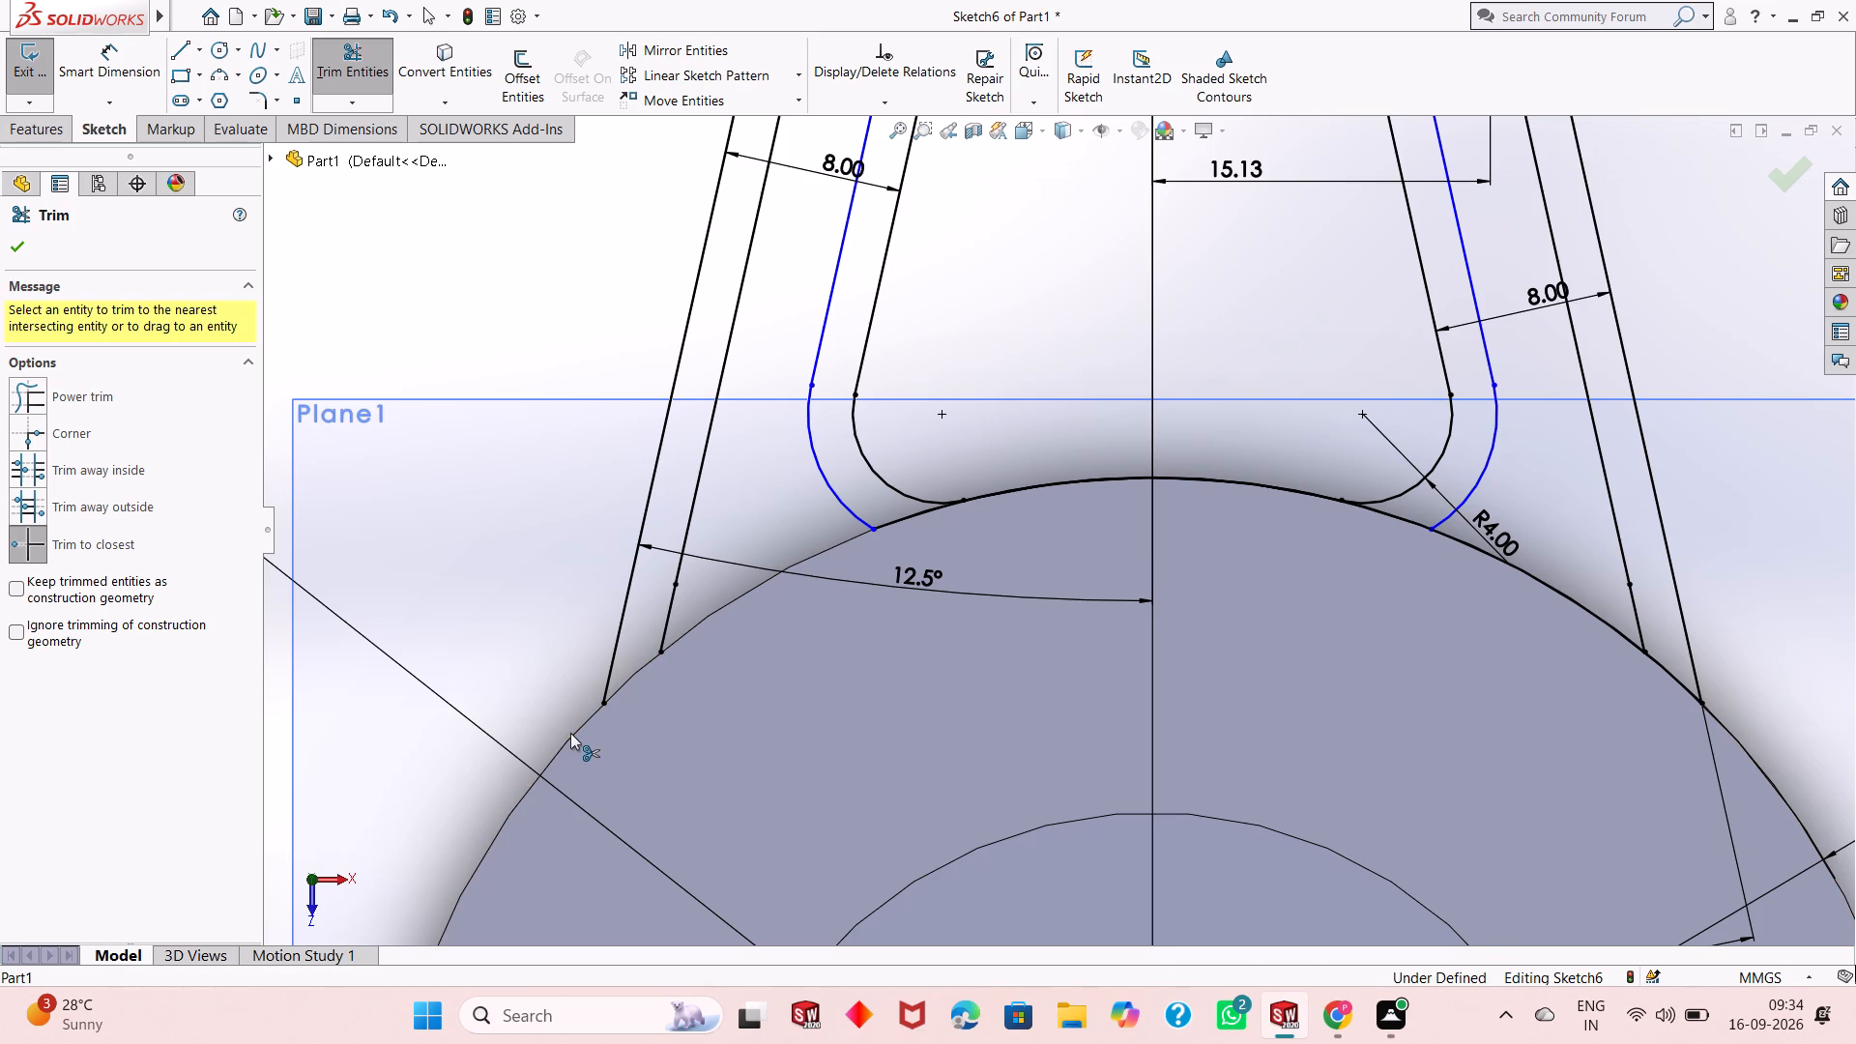
scroll(754, 576, "up", 11)
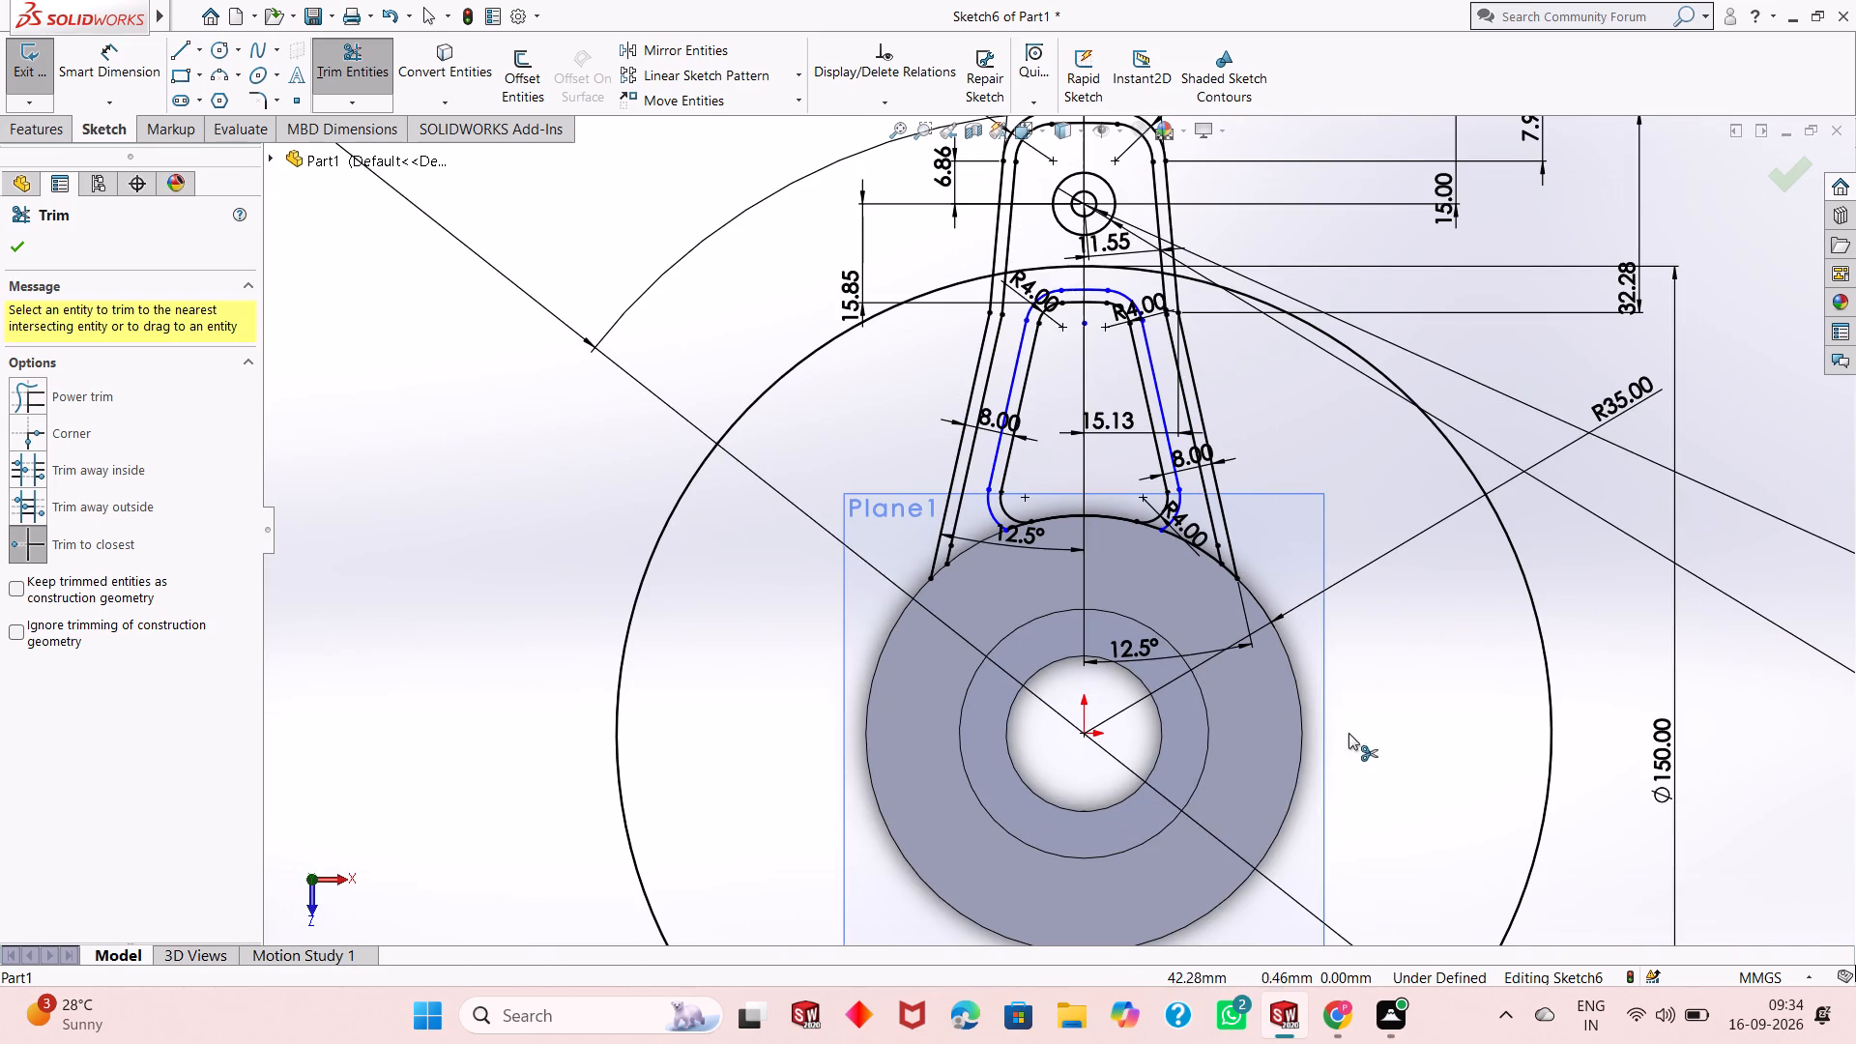
scroll(1275, 733, "down", 5)
scroll(1248, 524, "down", 4)
scroll(1127, 441, "down", 4)
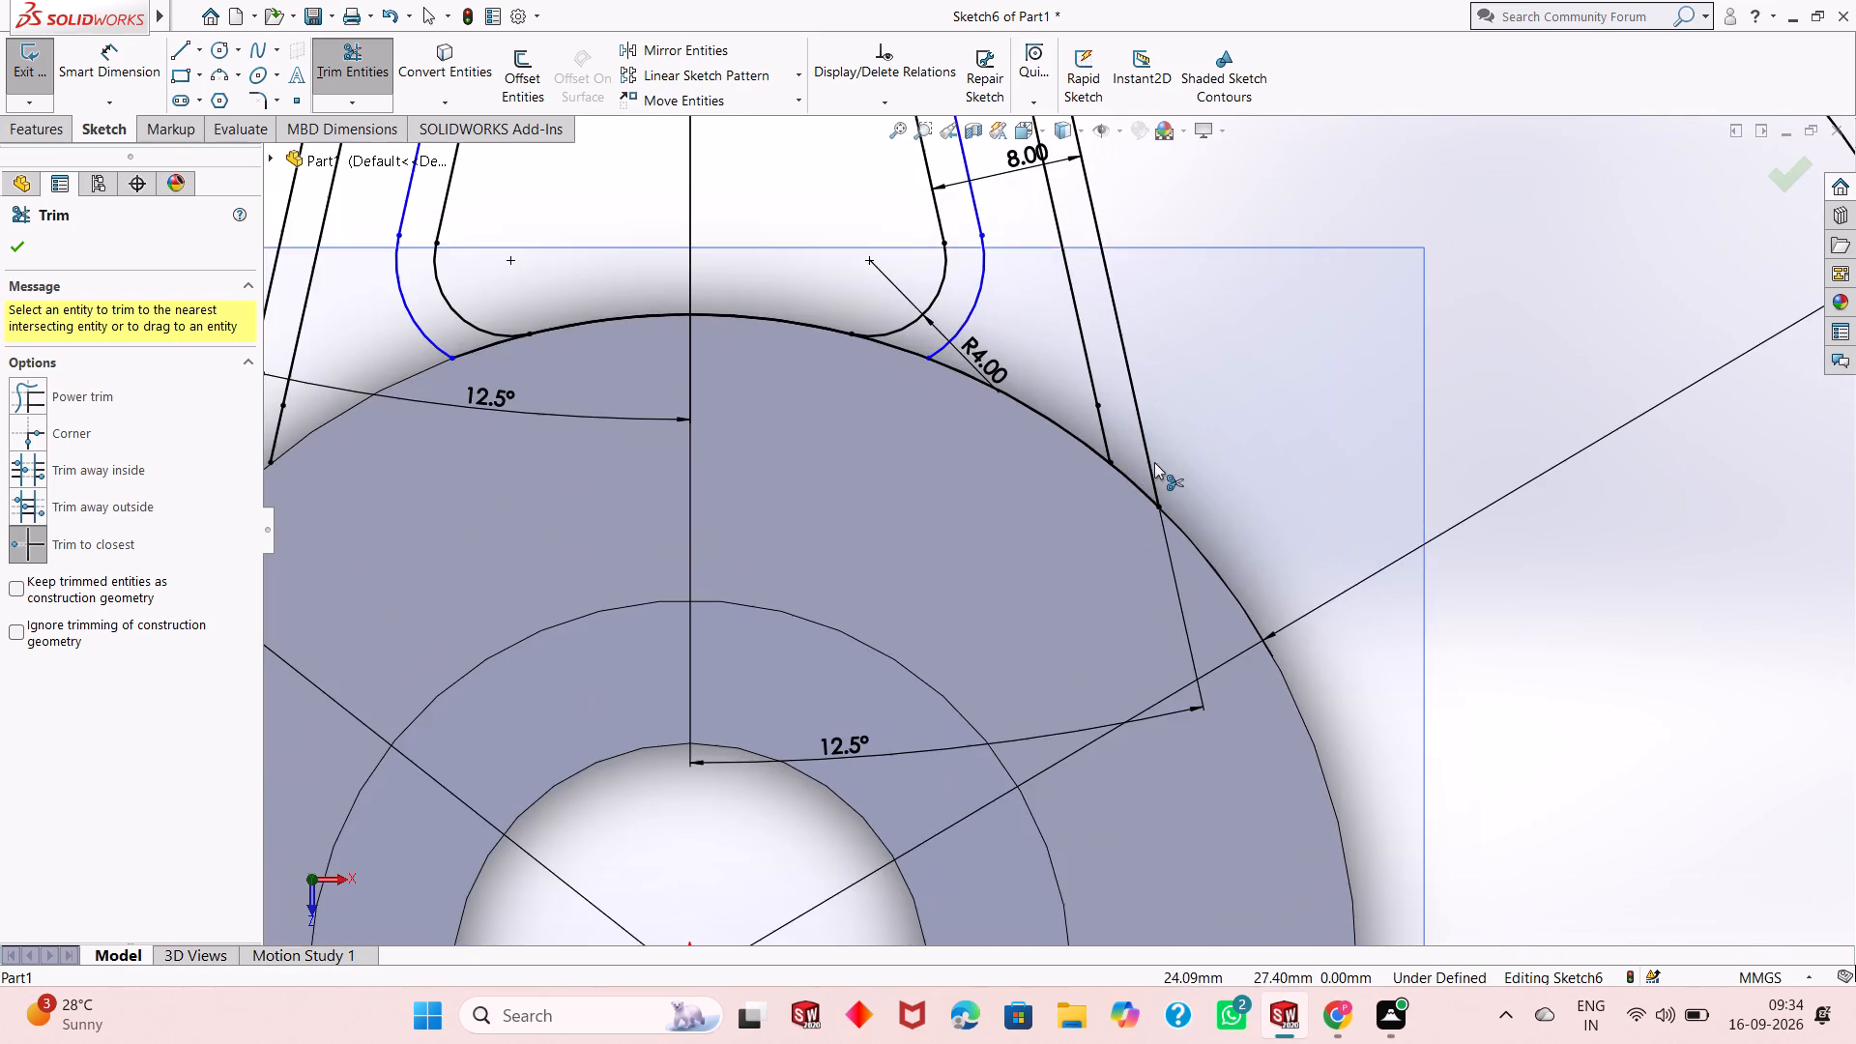
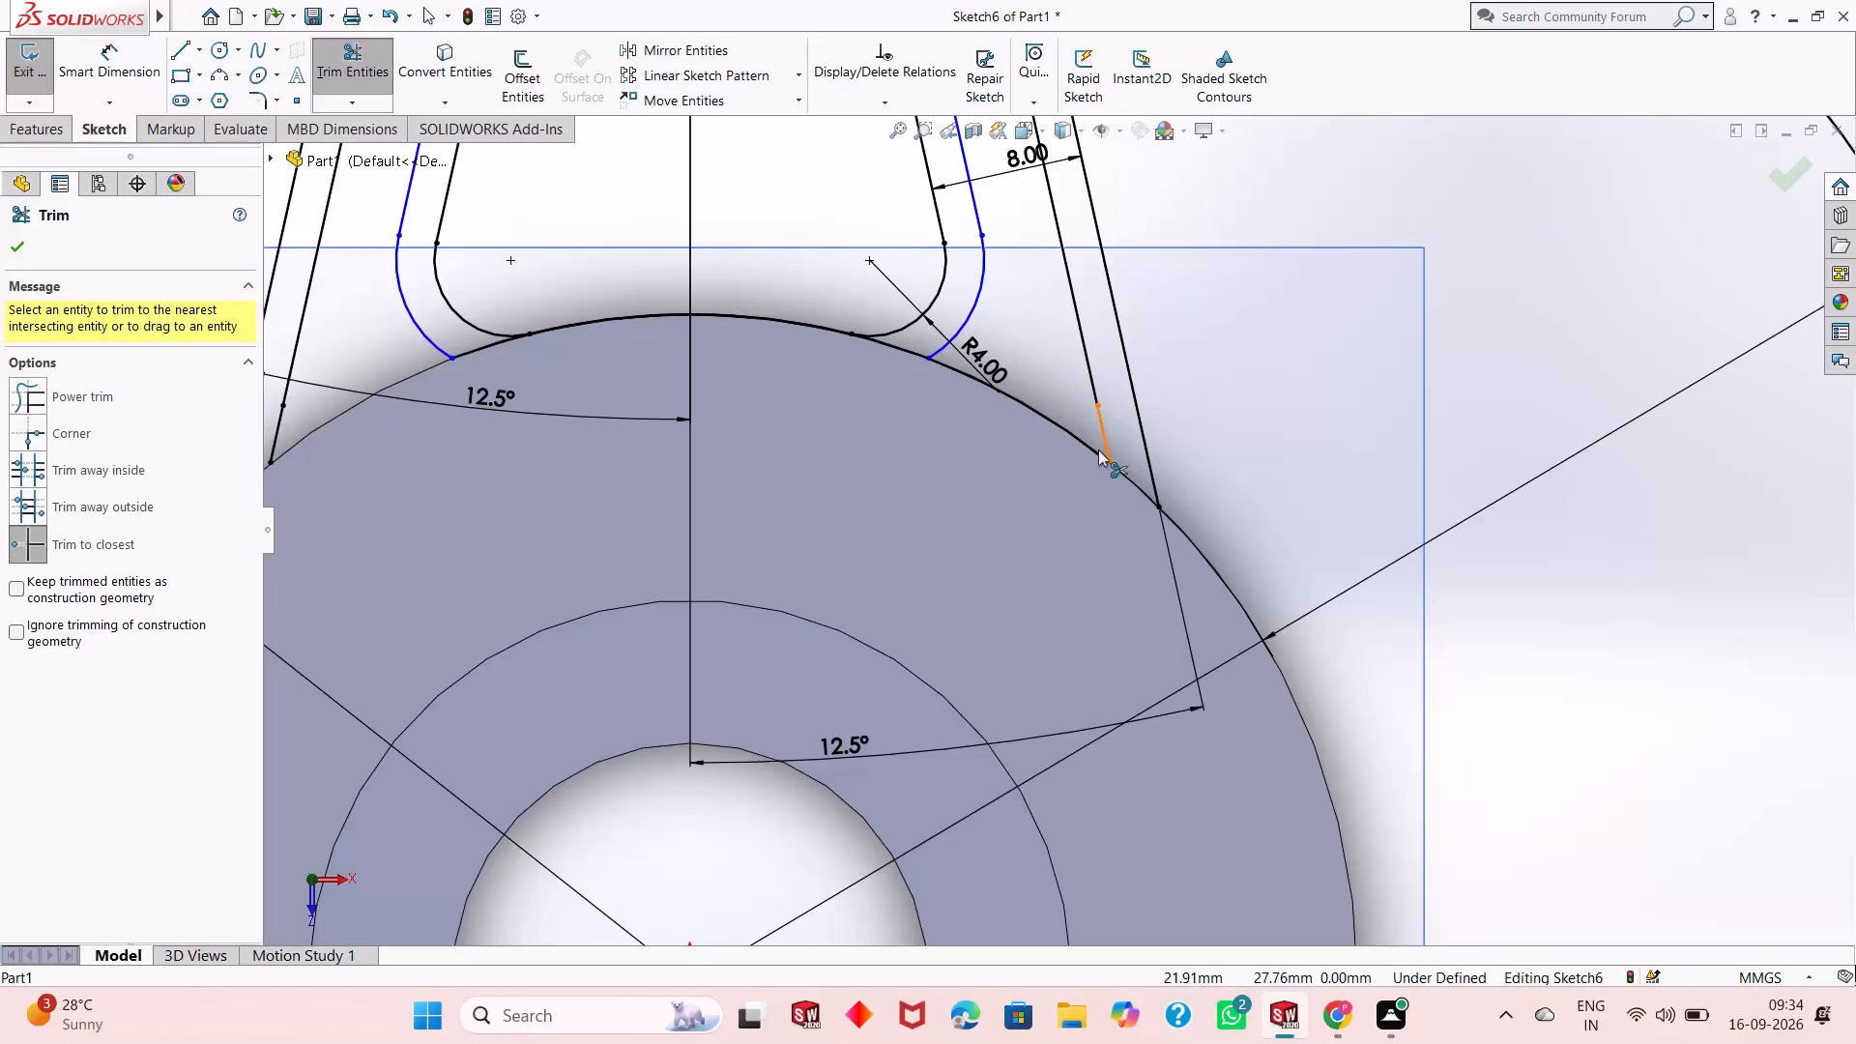
Trim the 35 mm radius circle between the offset outline and right lug lines, and the overlapping bottom arc between the pocket's lower corners.
left_click(1083, 446)
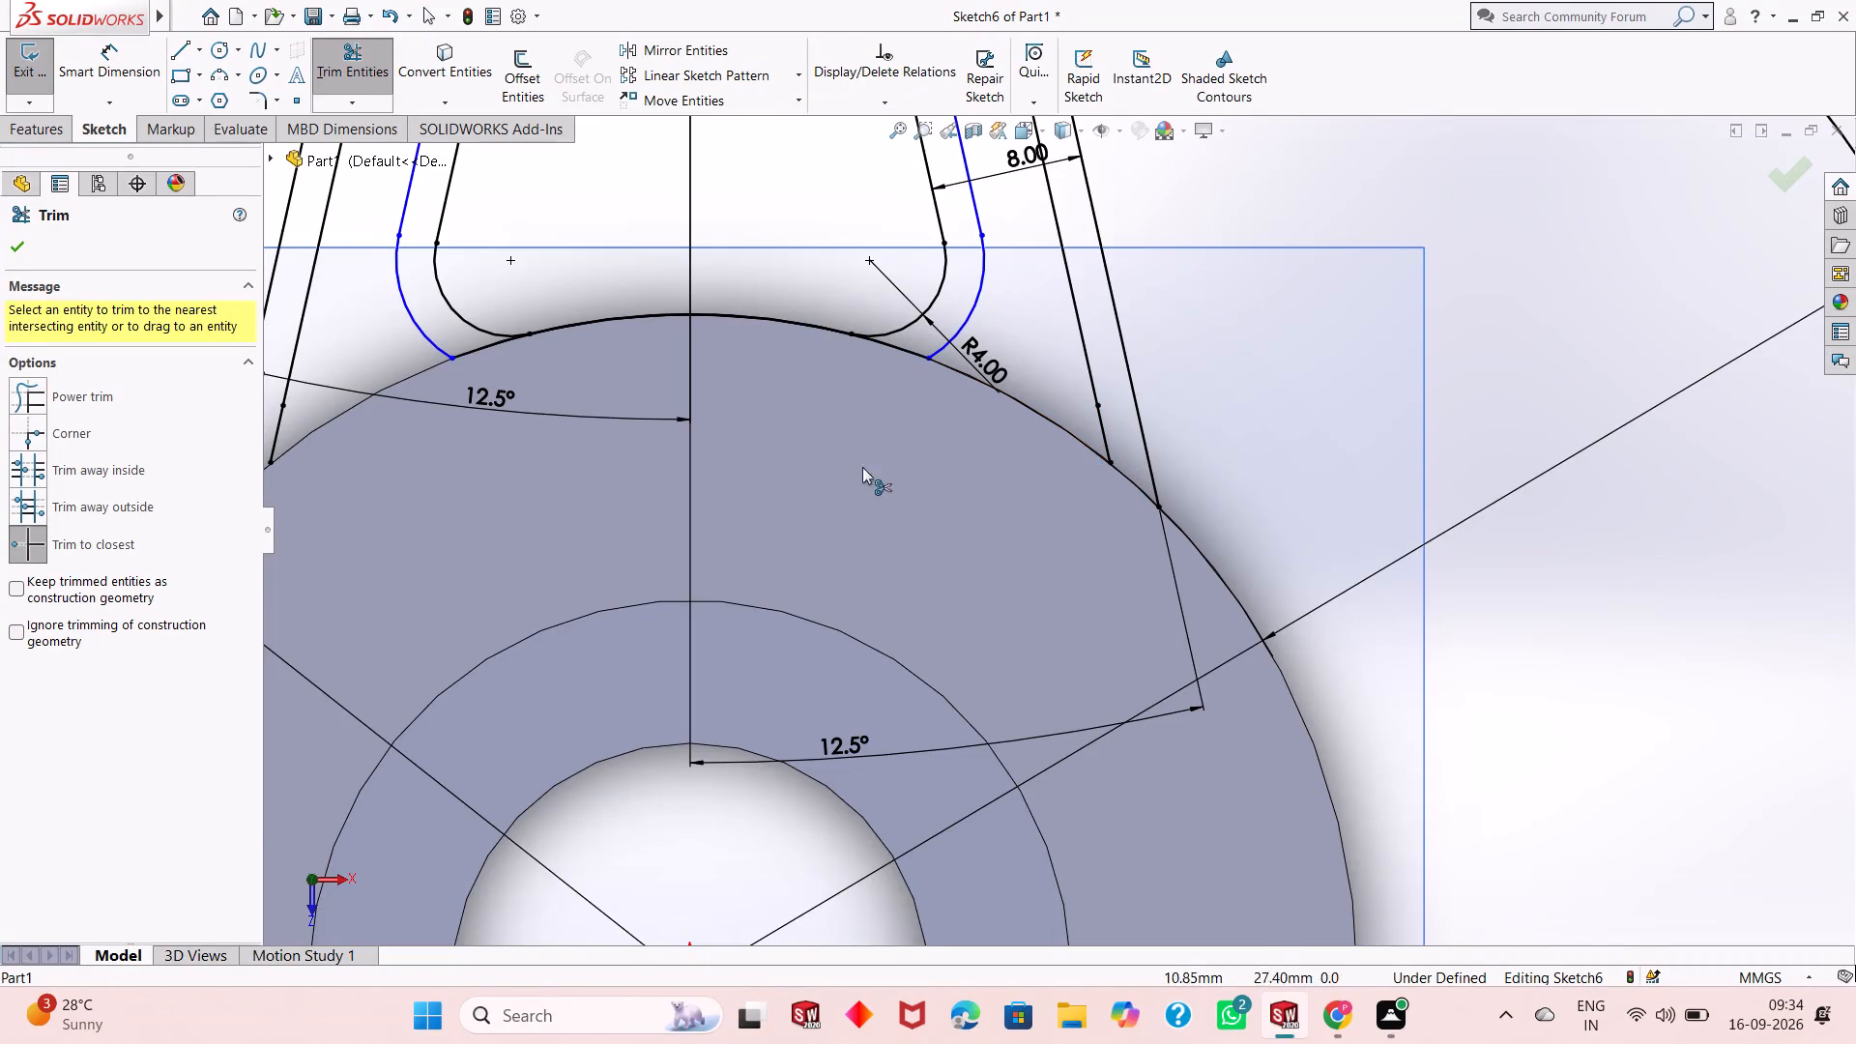
scroll(784, 477, "up", 3)
left_click(785, 383)
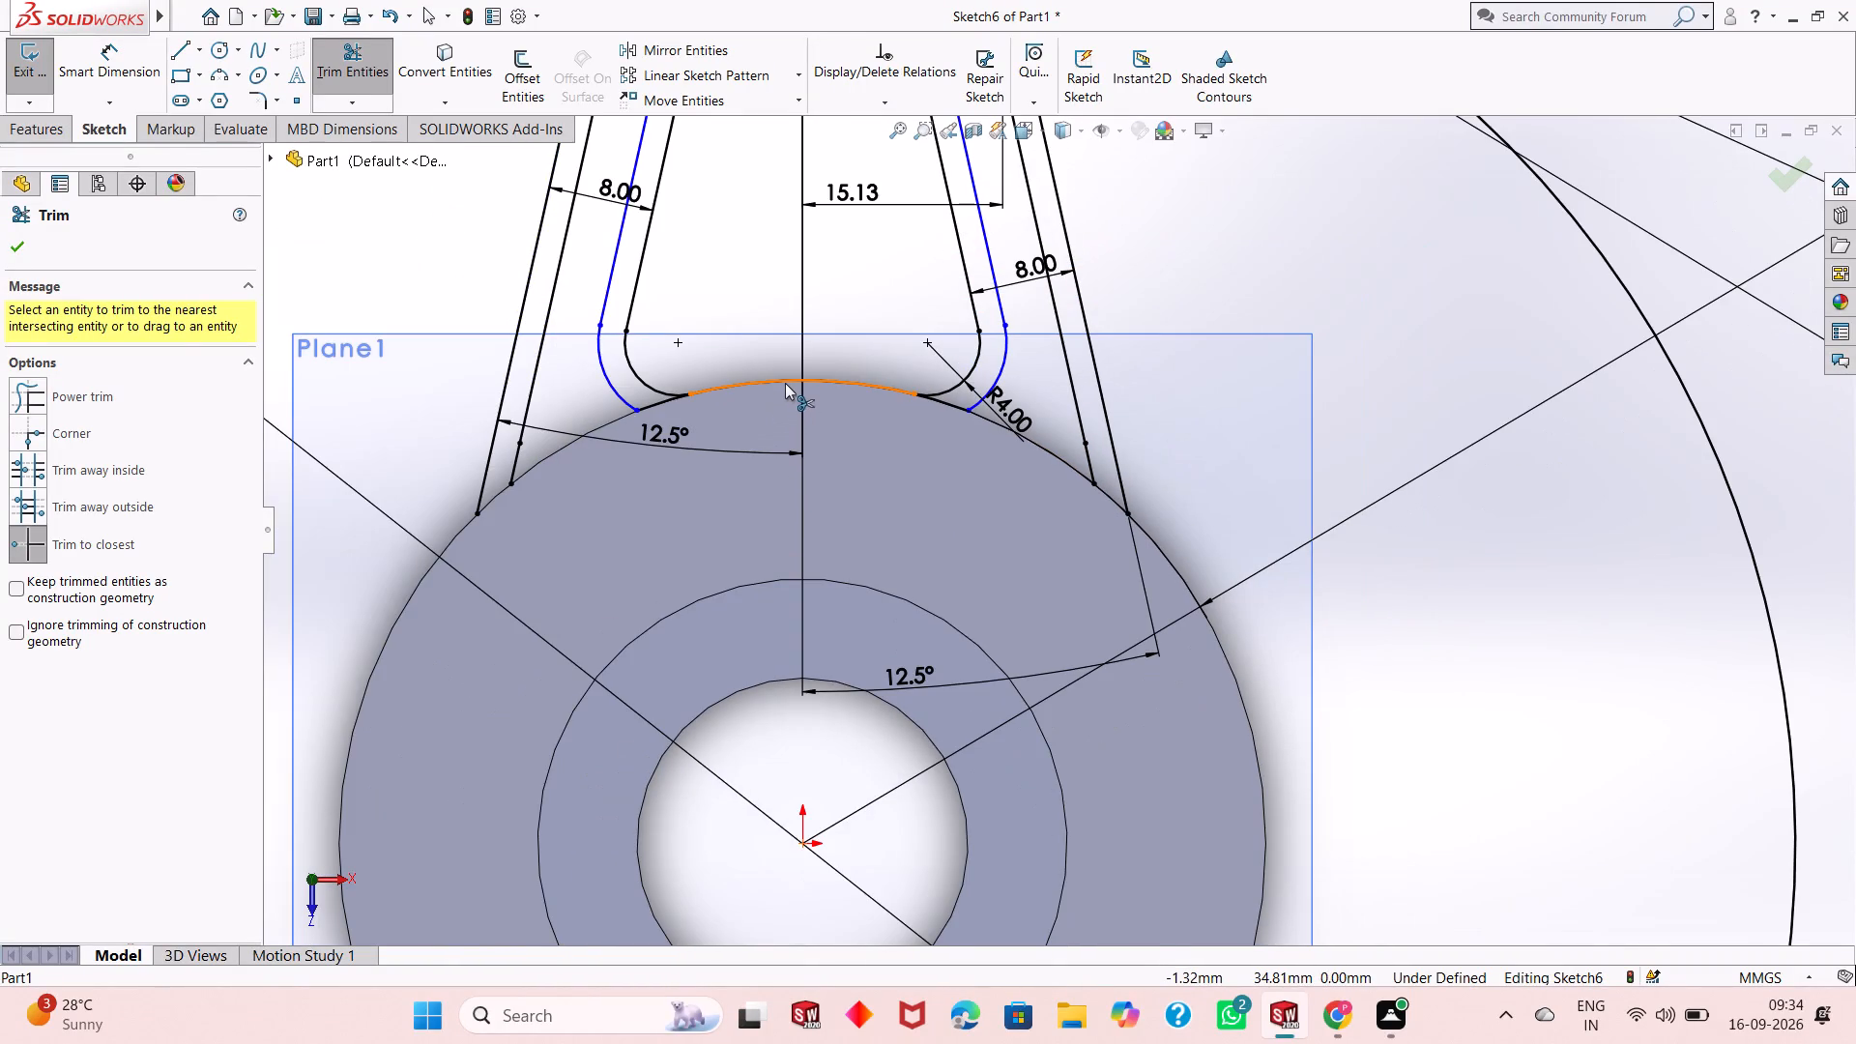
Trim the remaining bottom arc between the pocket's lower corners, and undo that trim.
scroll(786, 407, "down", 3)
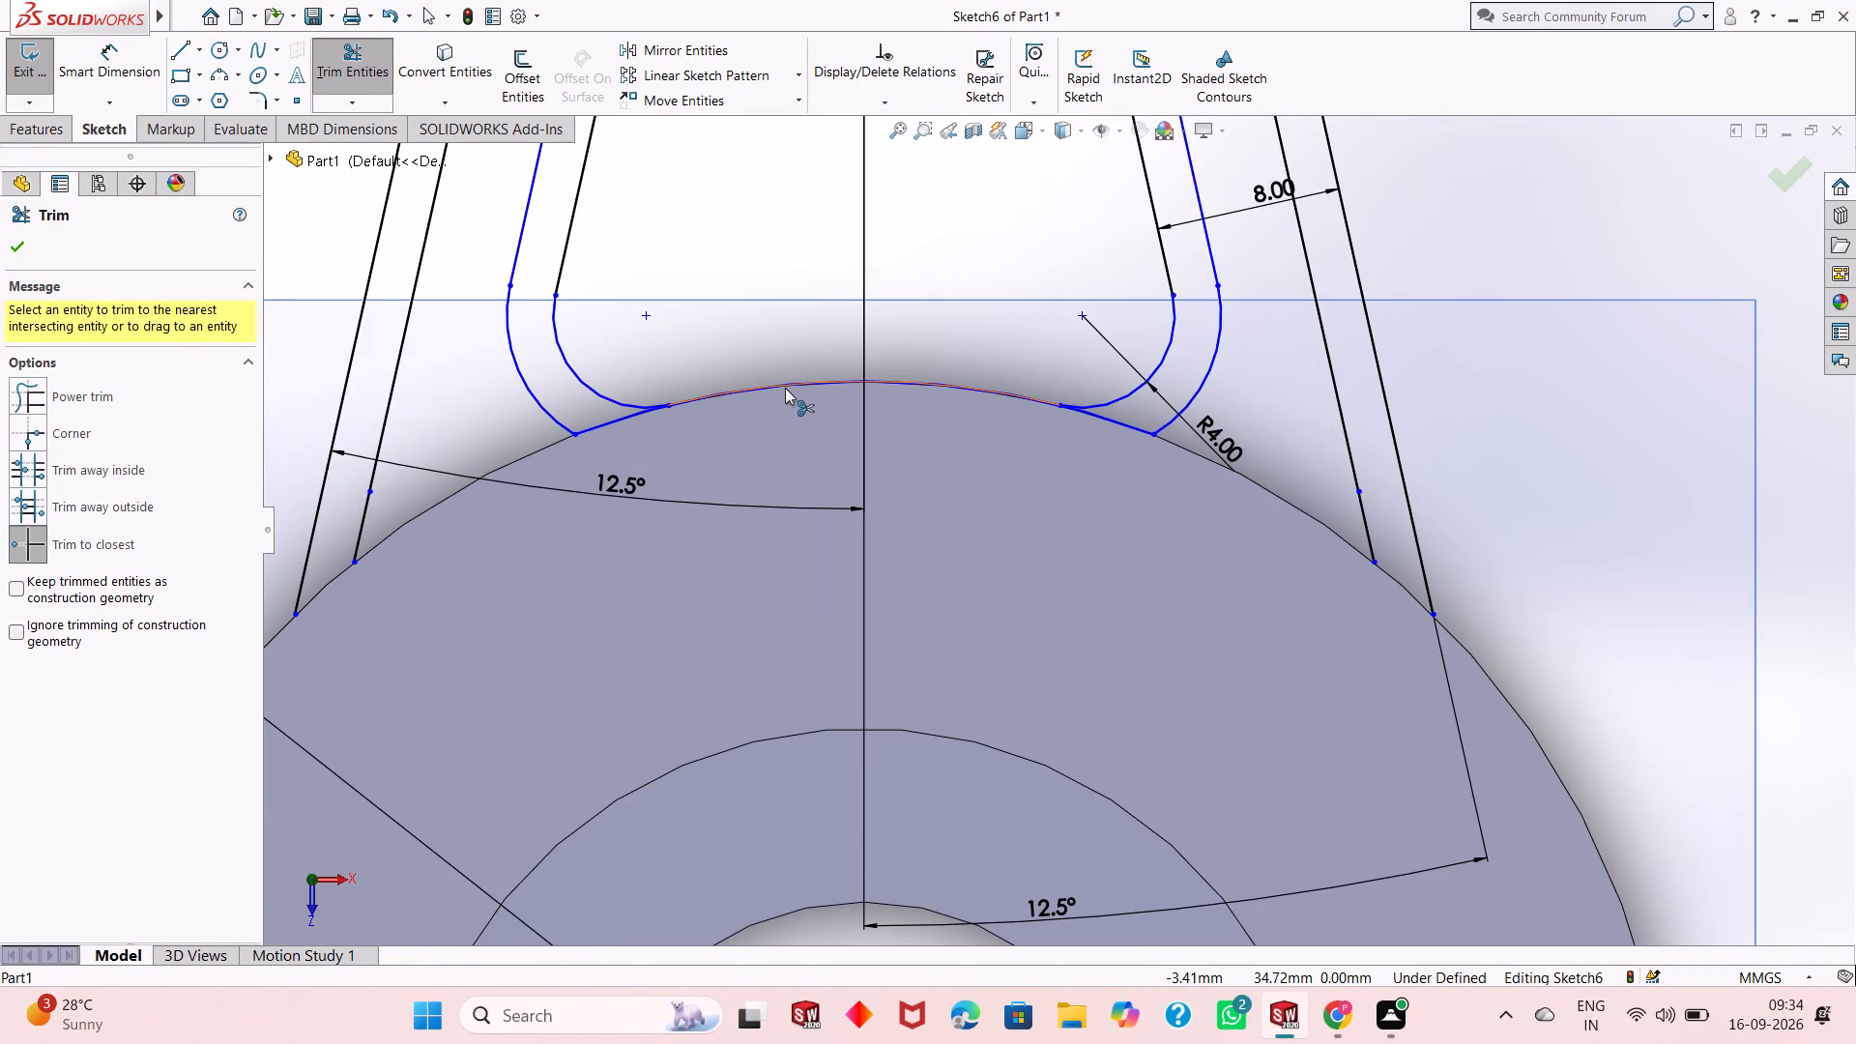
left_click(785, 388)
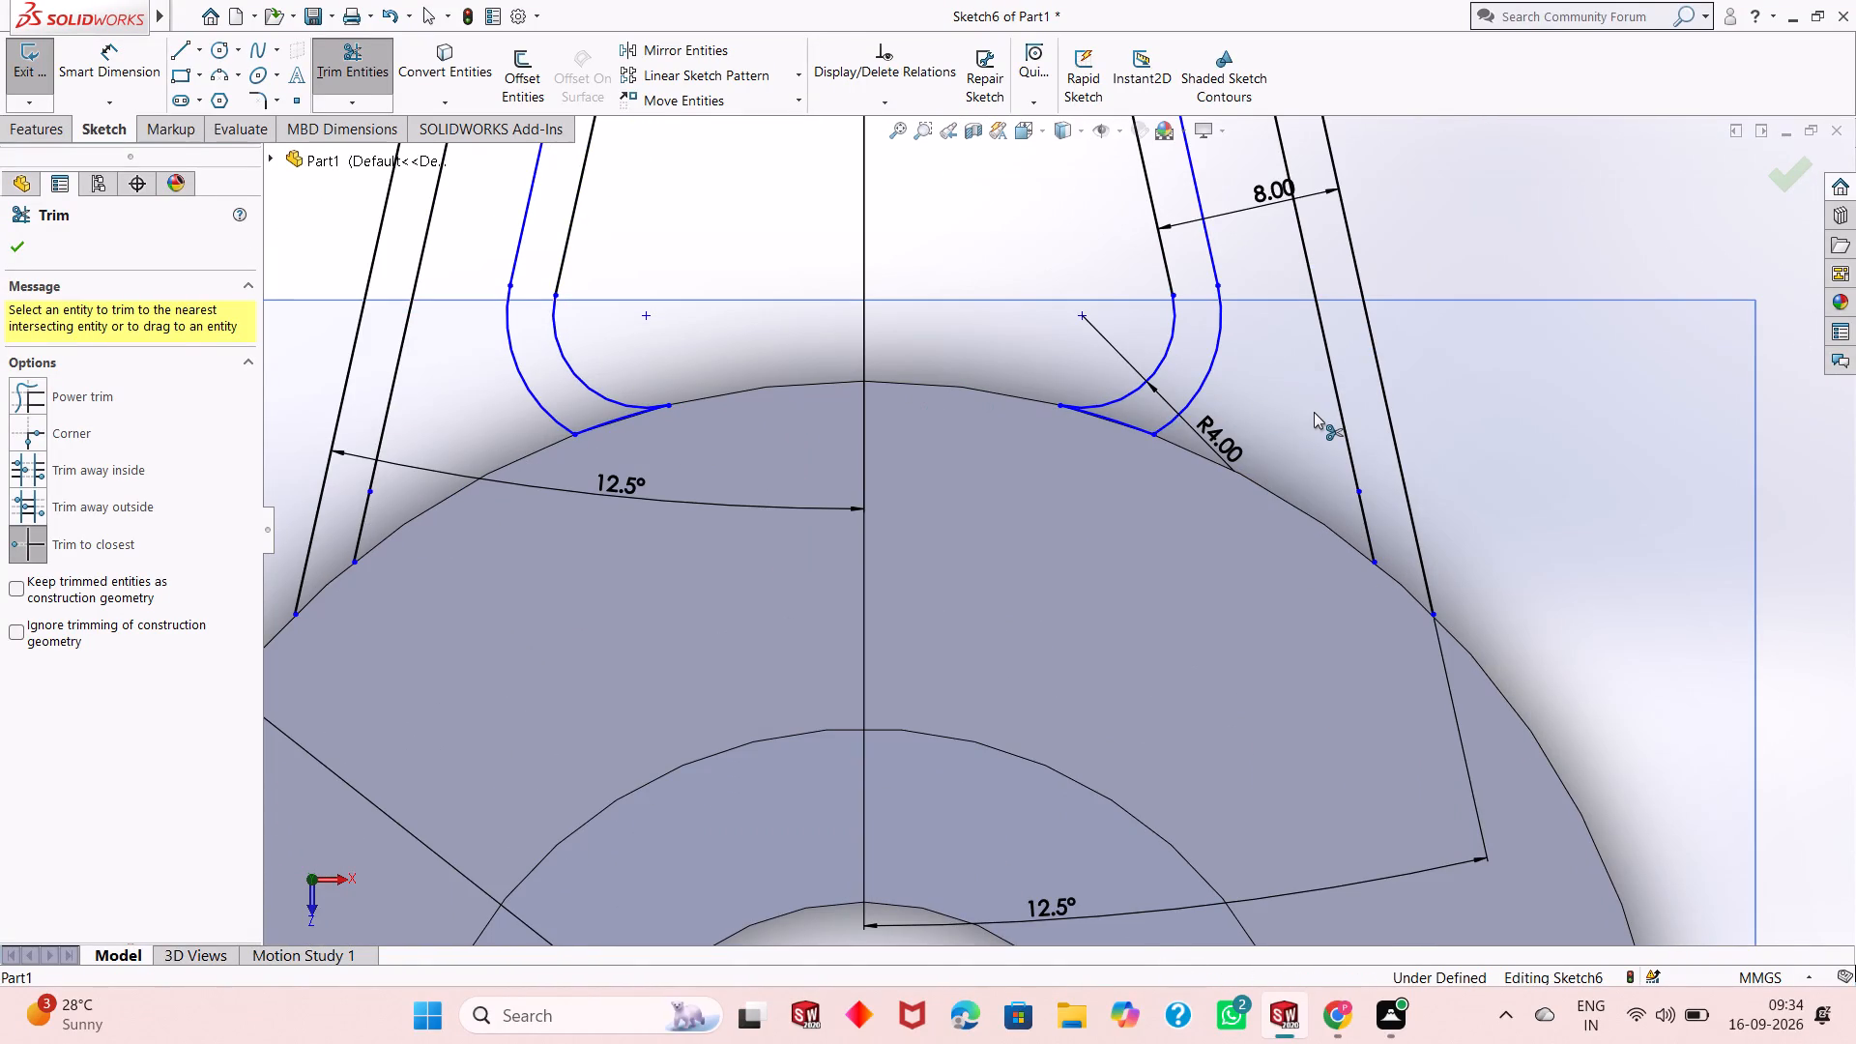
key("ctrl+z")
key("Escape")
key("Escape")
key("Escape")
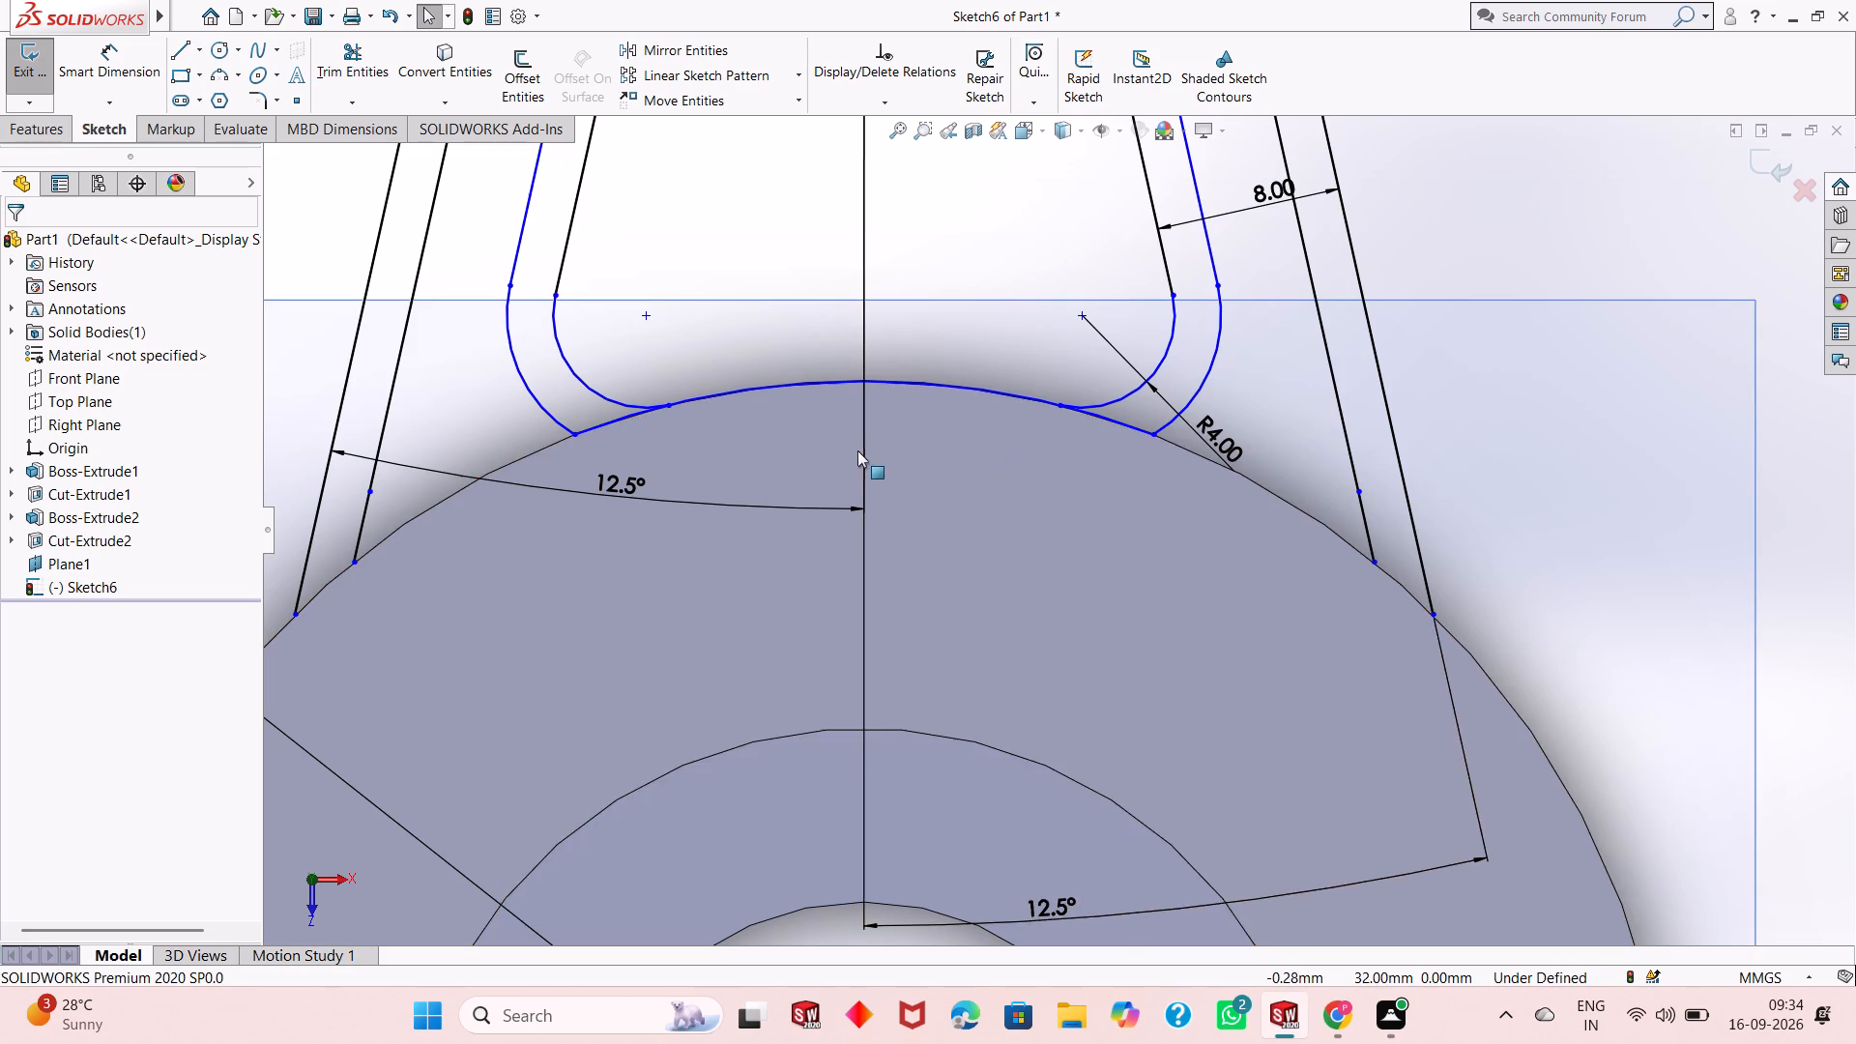
Dimension the vertical distance from the lower end of the pocket's right side line to the lug hole's centre.
scroll(867, 391, "down", 3)
scroll(867, 390, "up", 14)
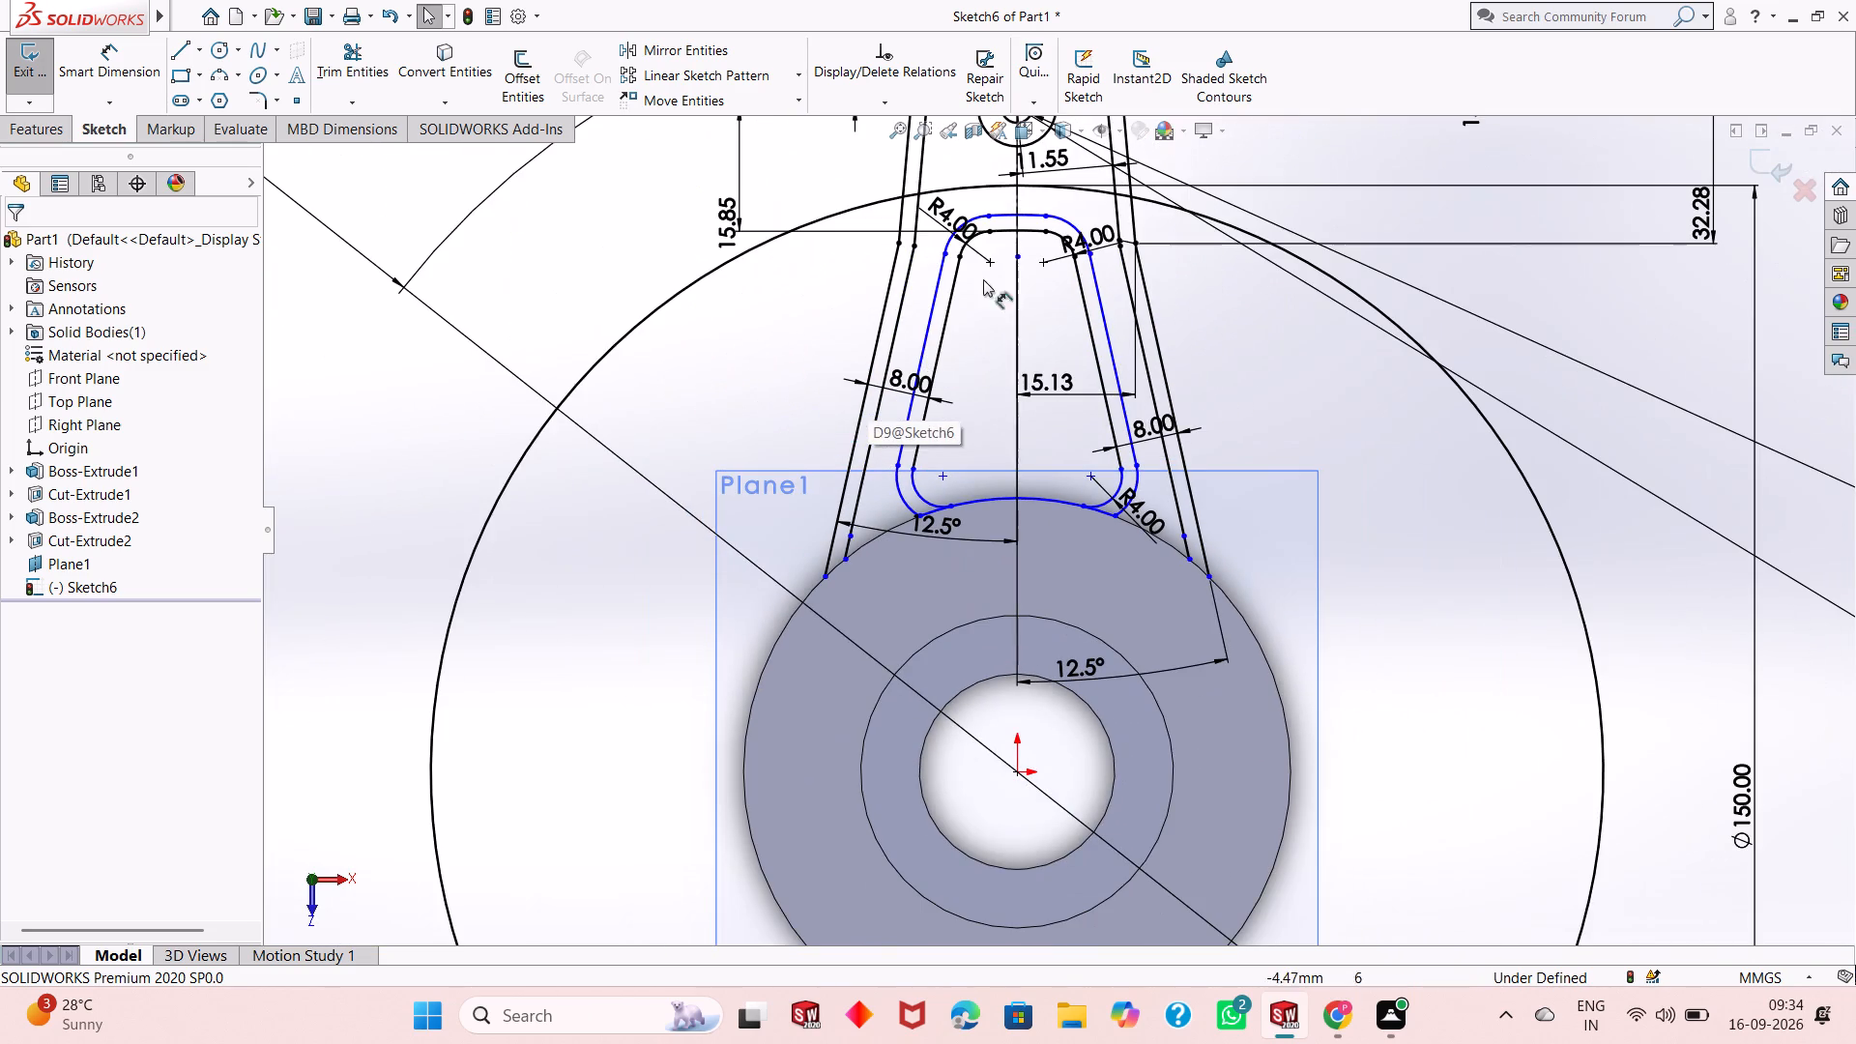
left_click(149, 68)
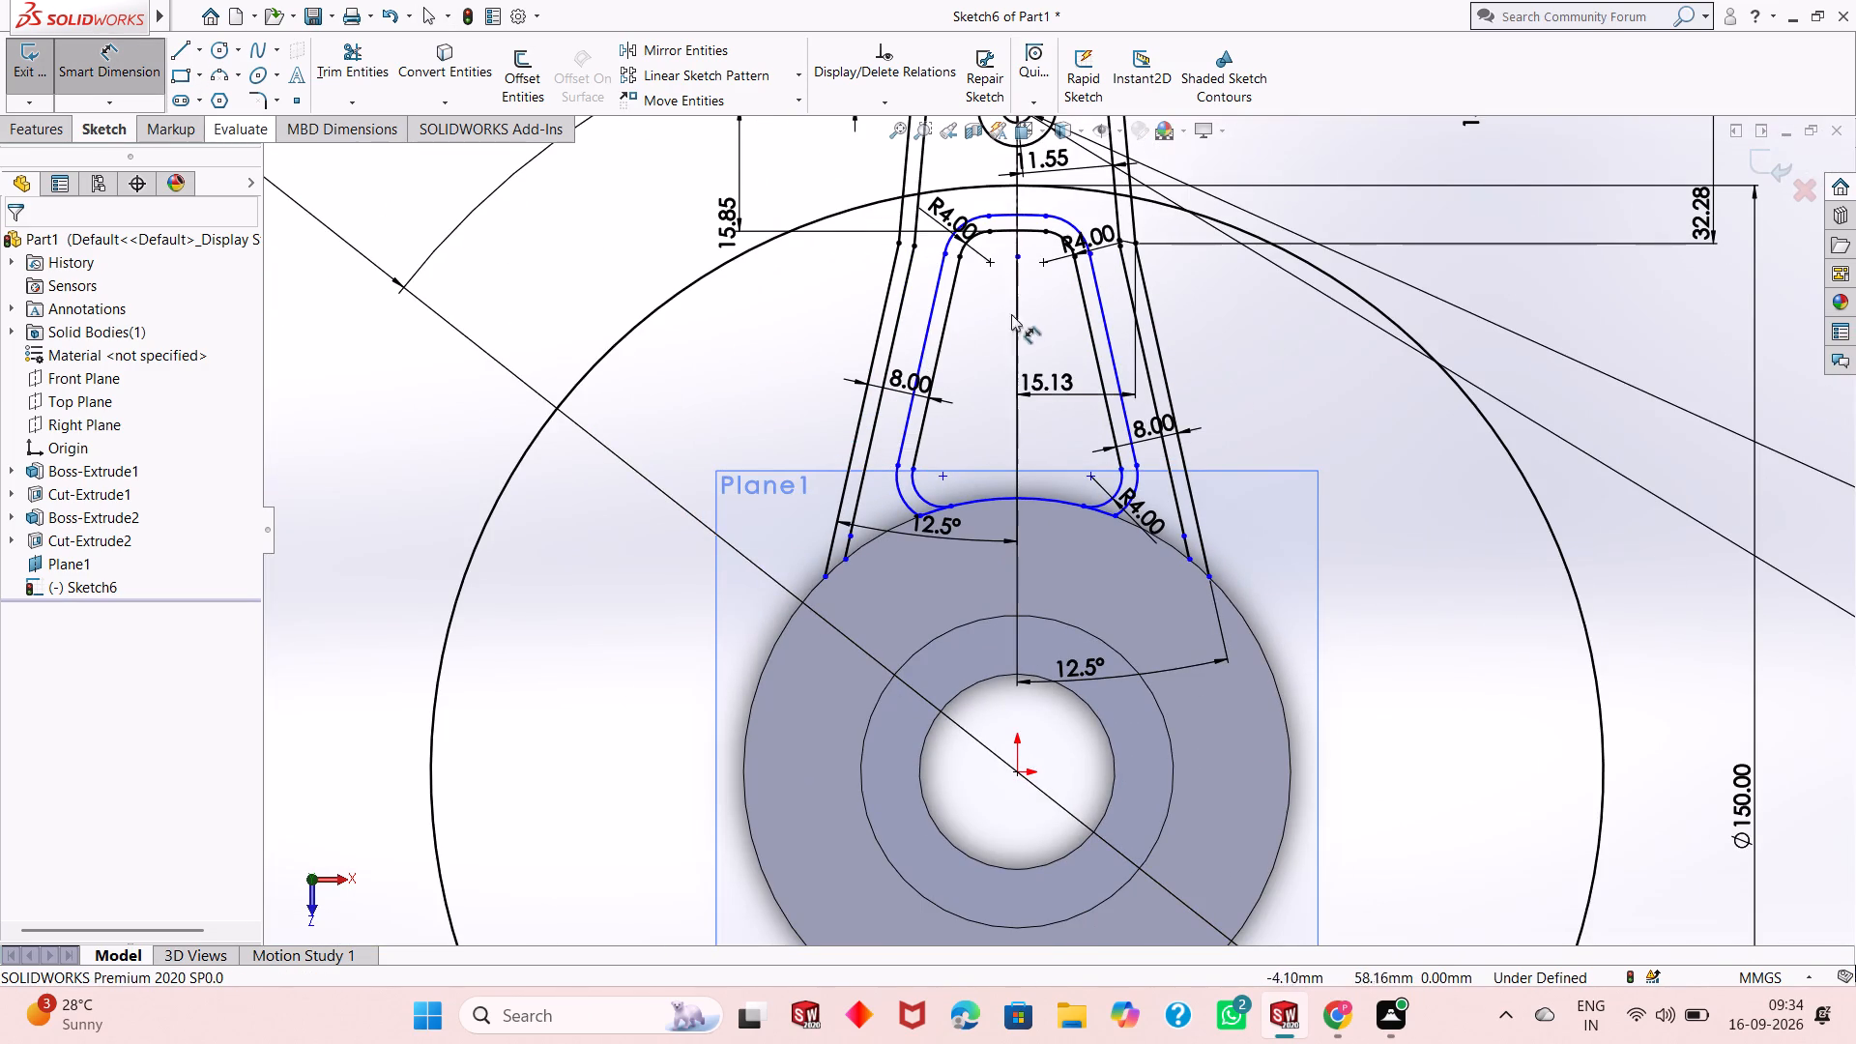
scroll(1037, 288, "down", 2)
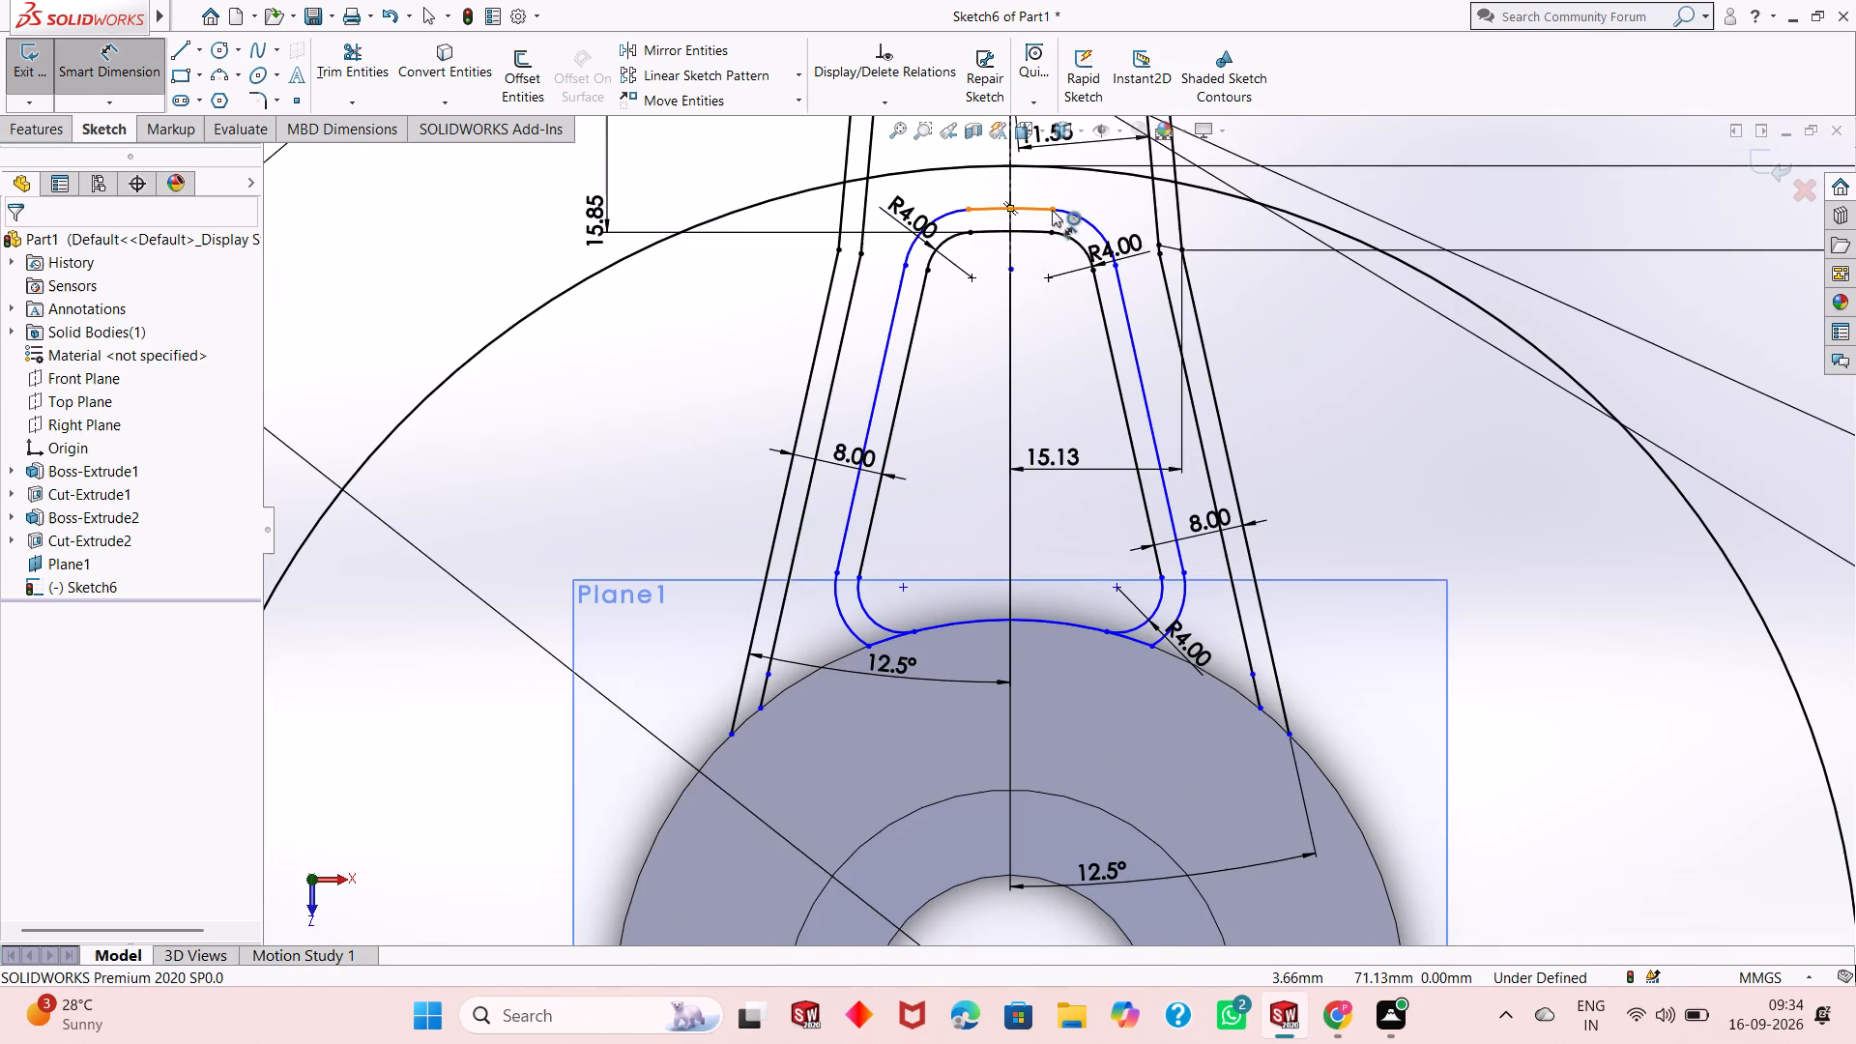
left_click(1161, 576)
scroll(1087, 527, "down", 9)
scroll(1086, 526, "up", 9)
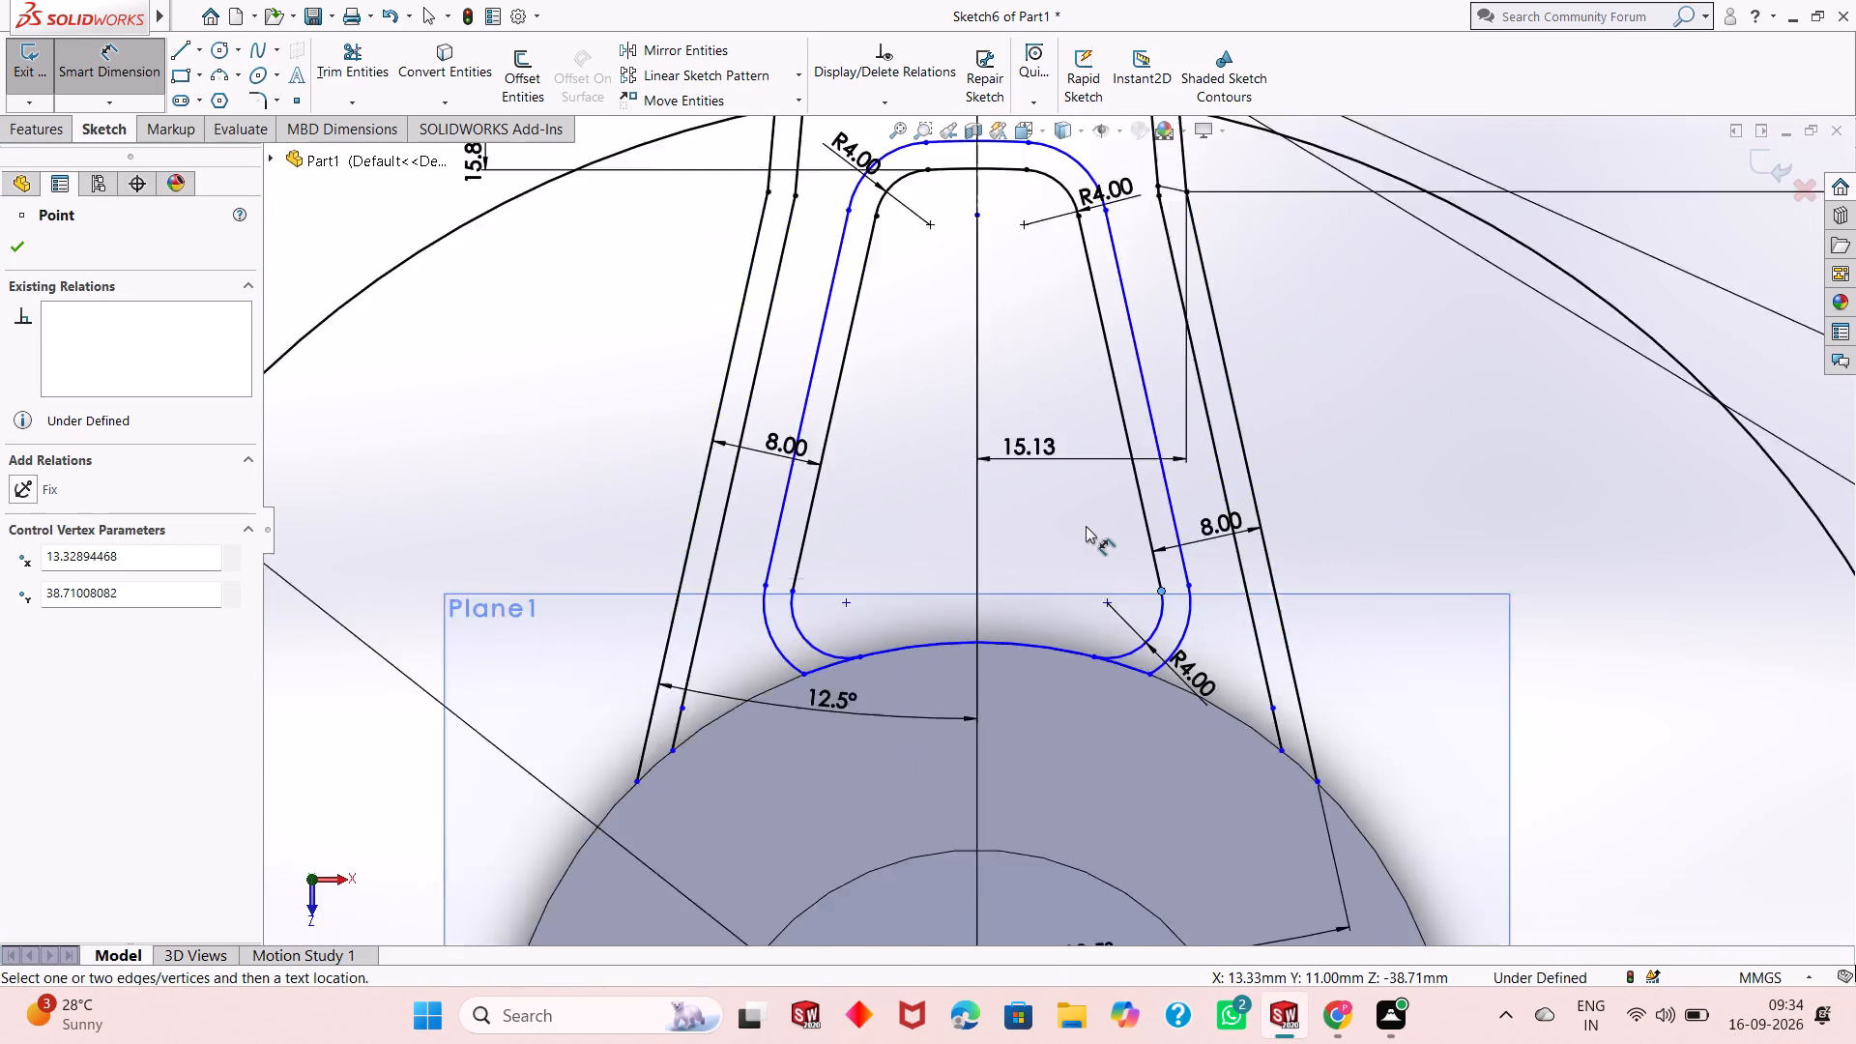
scroll(1086, 526, "up", 5)
scroll(1058, 157, "down", 7)
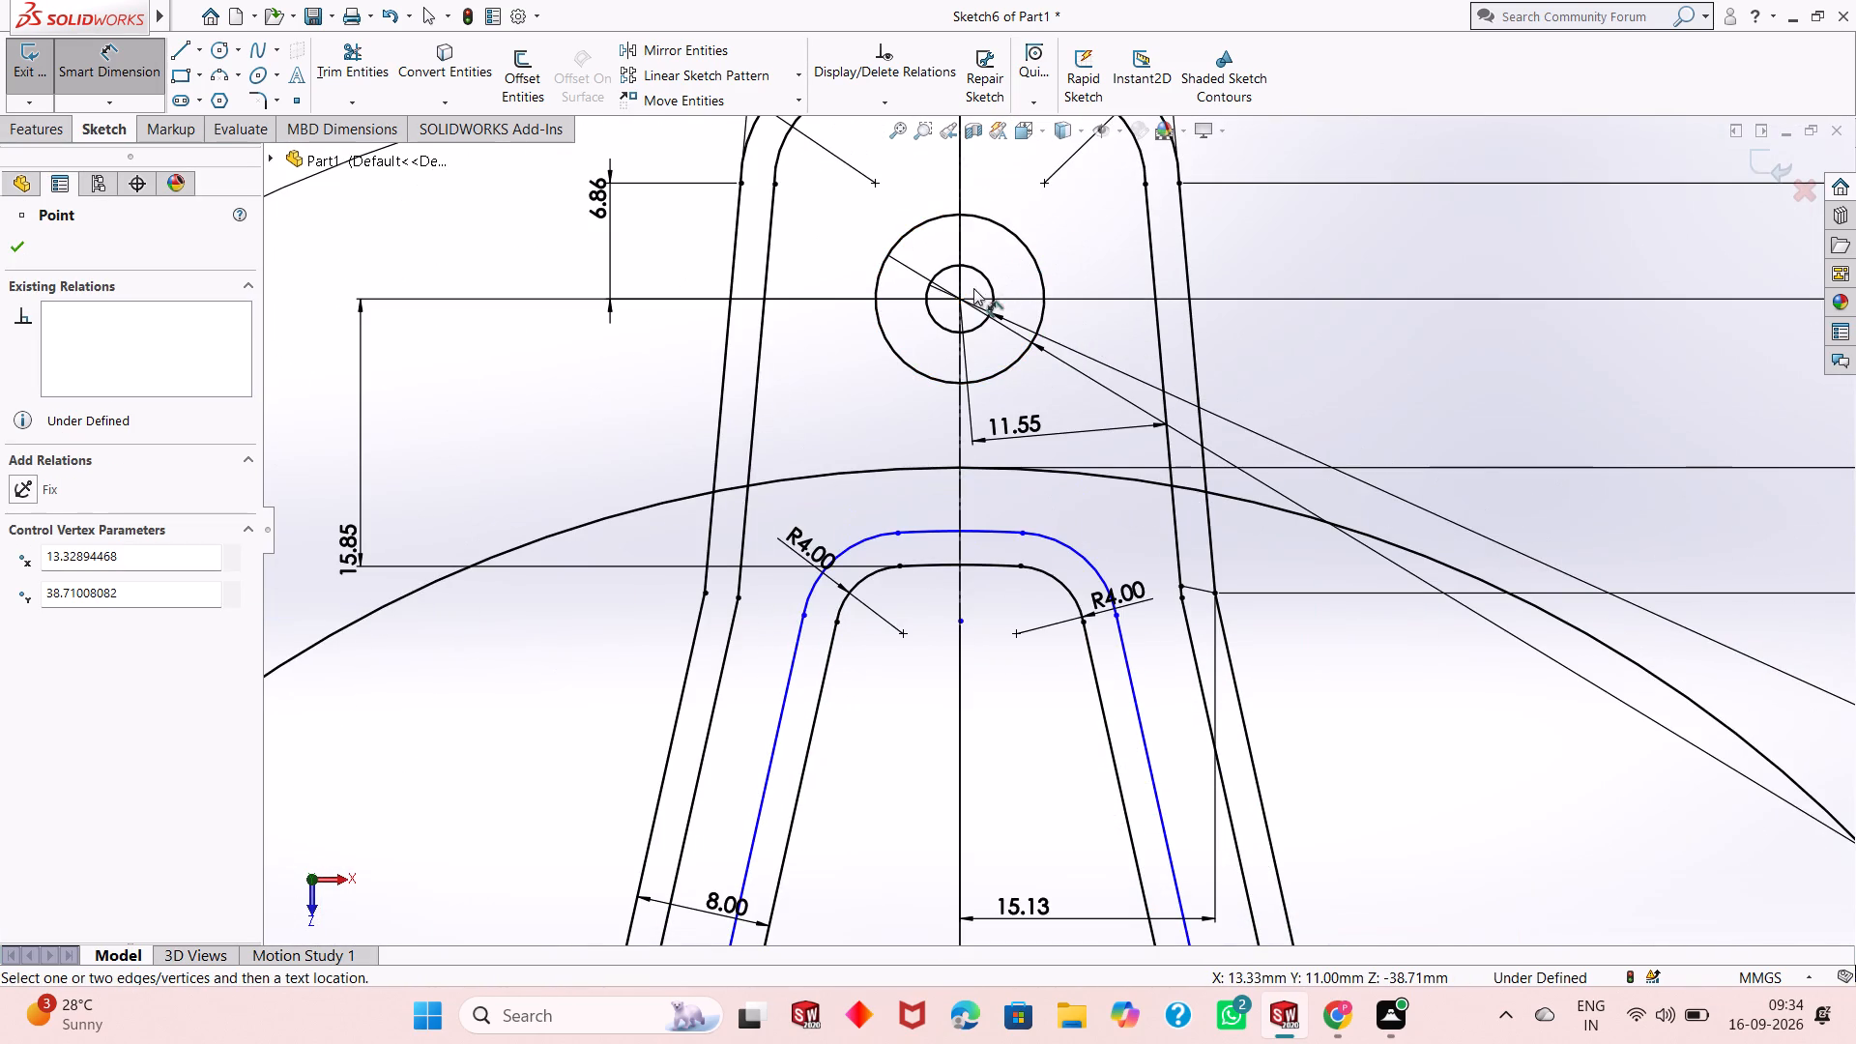
left_click(961, 303)
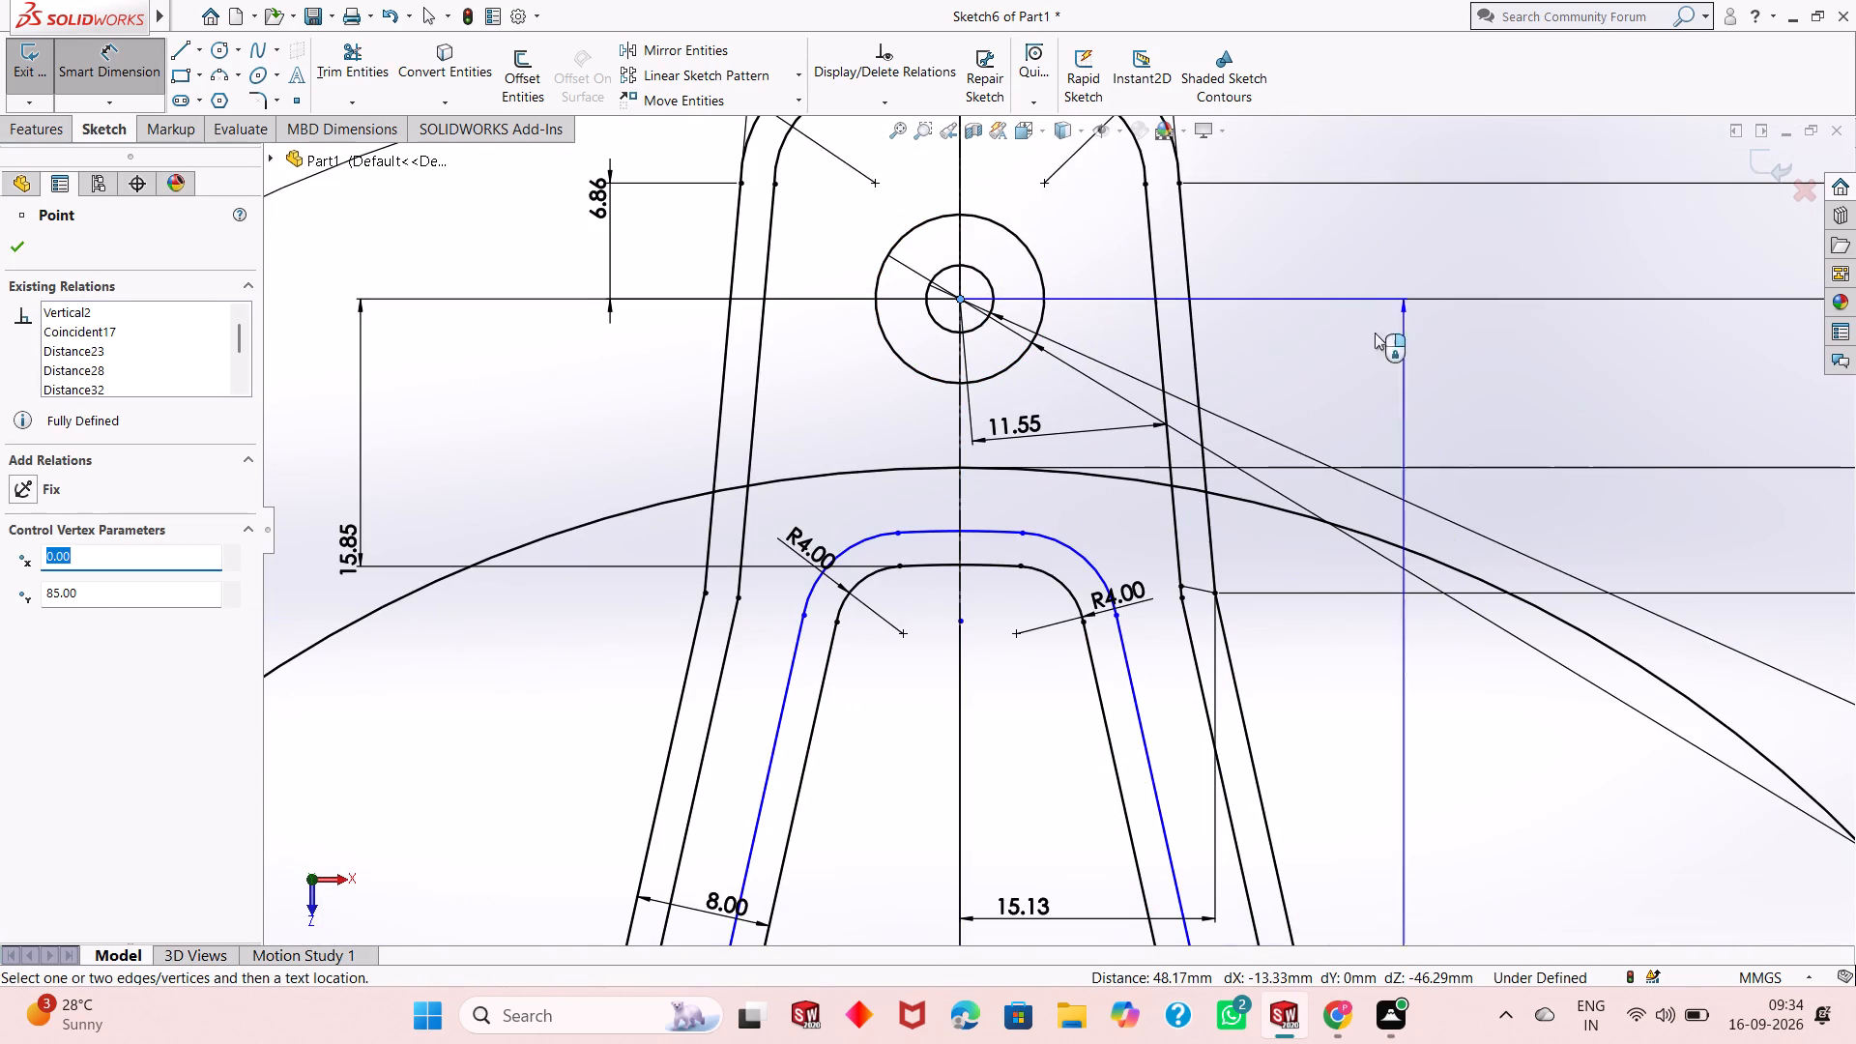
left_click(1457, 351)
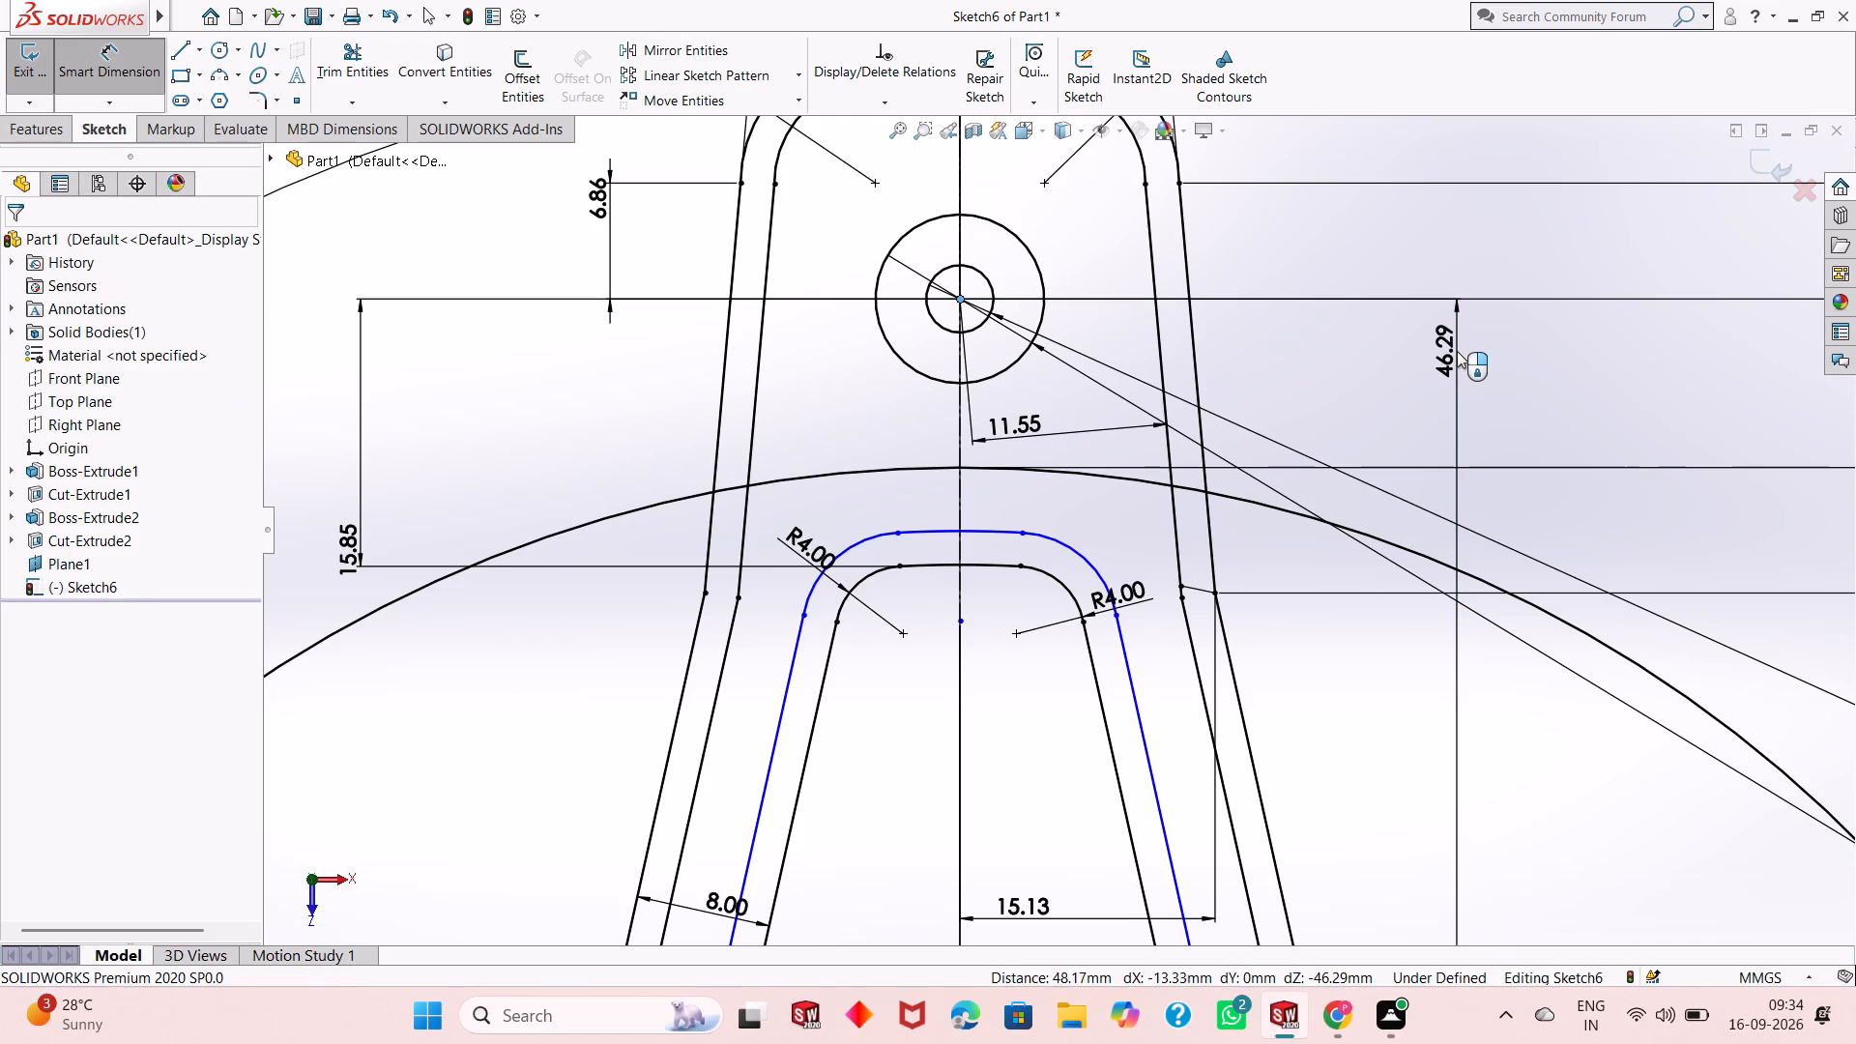
left_click(1369, 322)
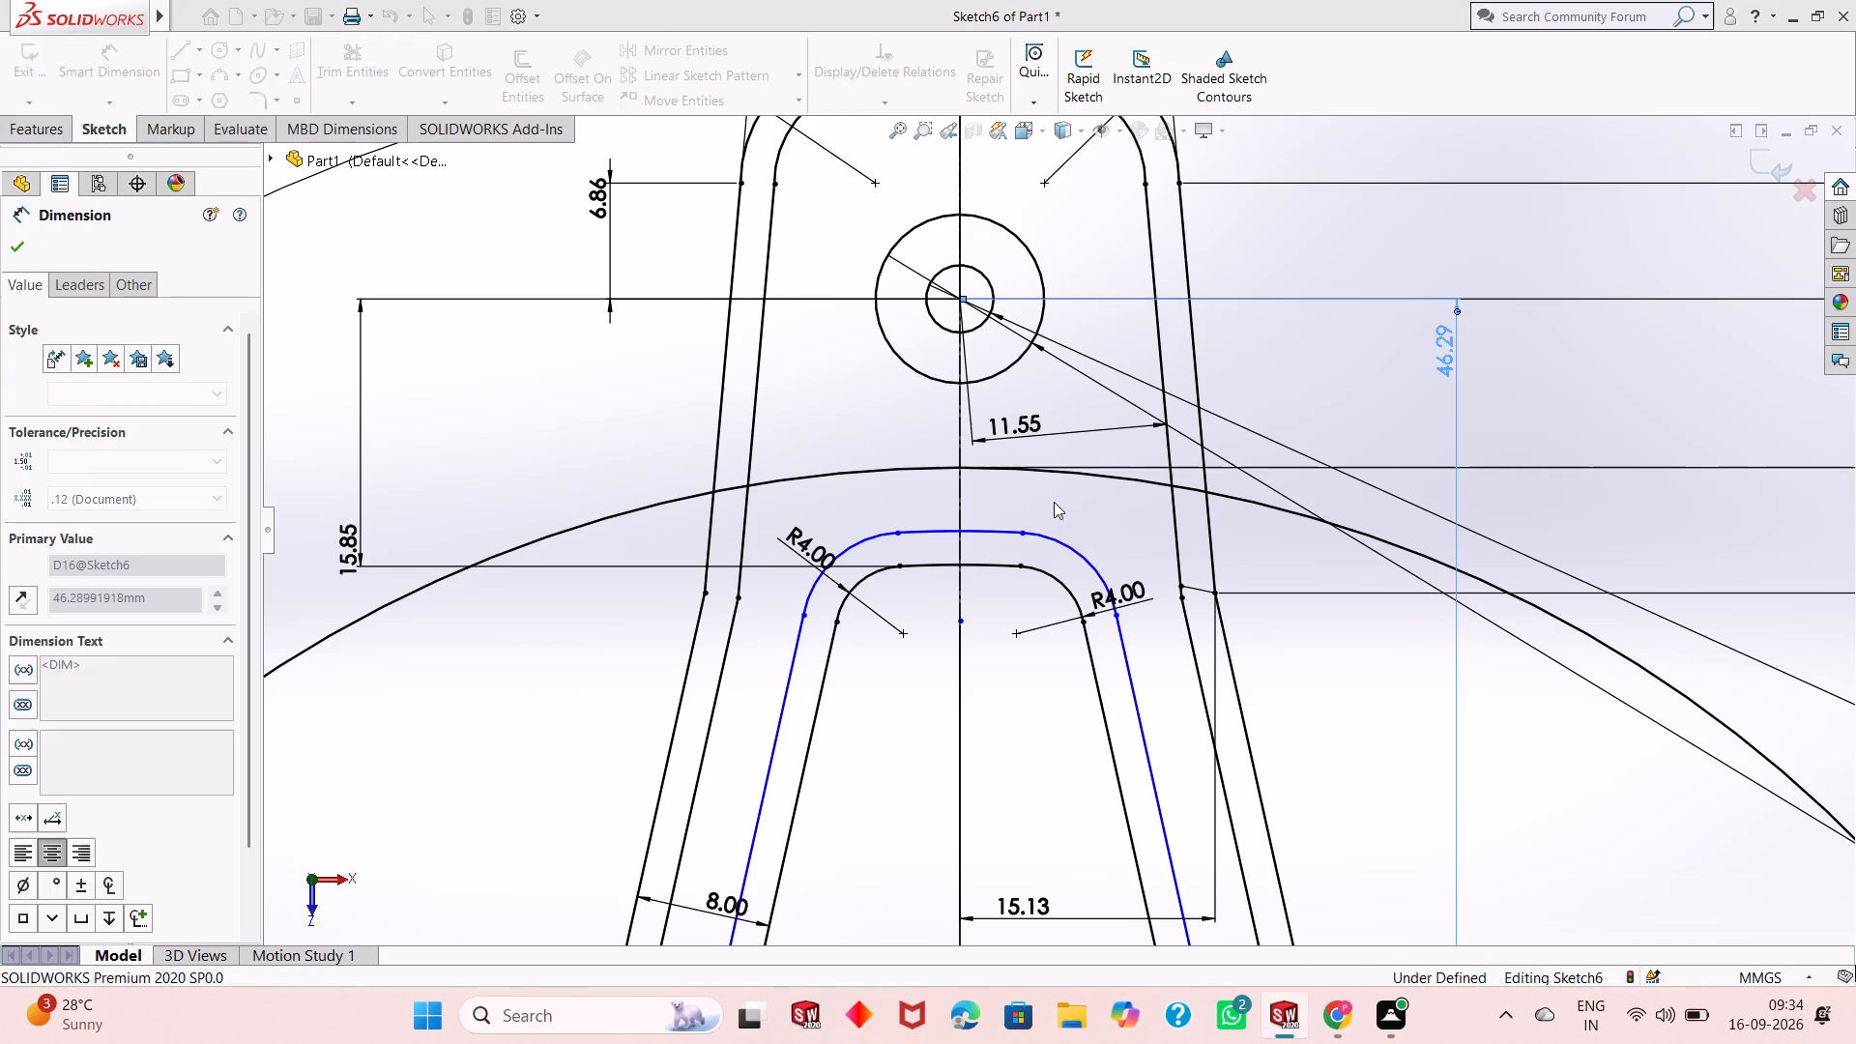
Dimension the horizontal distance between the lug hole's centre and the centre of the pocket's lower left corner arc.
scroll(1053, 503, "up", 2)
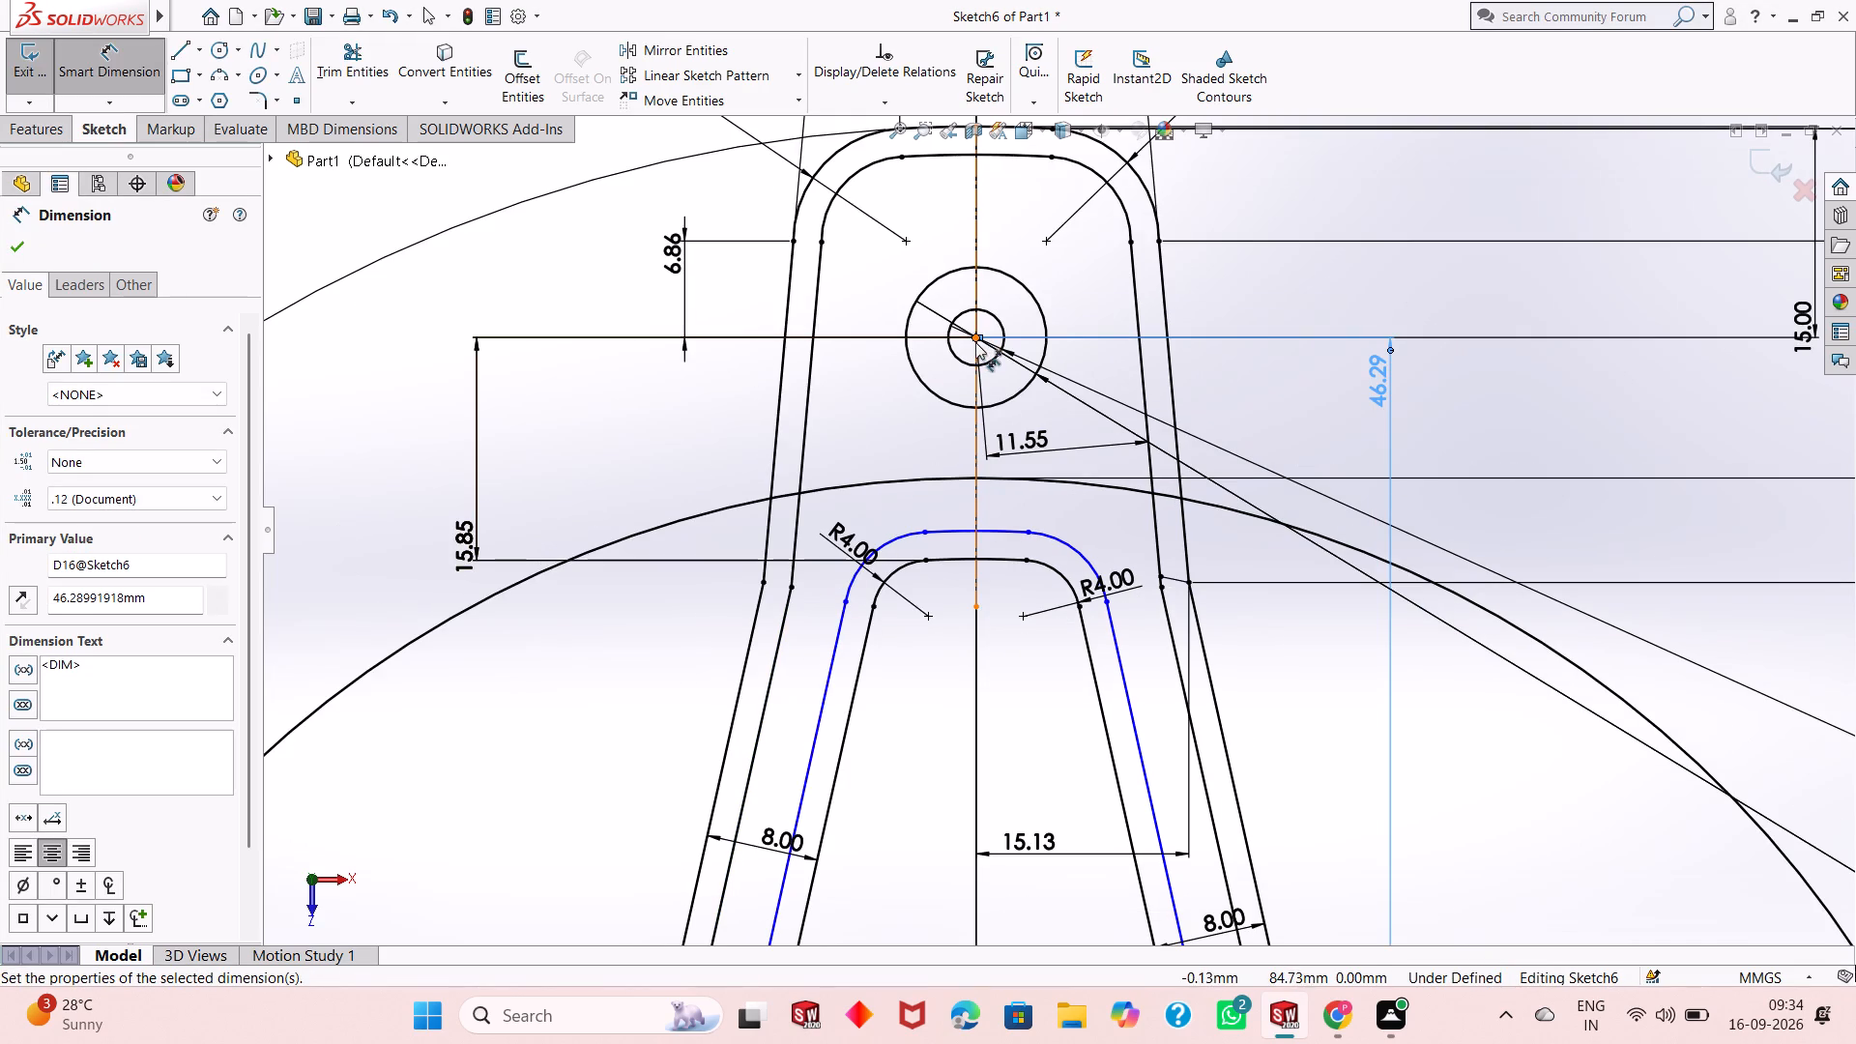
left_click(975, 342)
scroll(950, 465, "up", 6)
scroll(1016, 743, "down", 3)
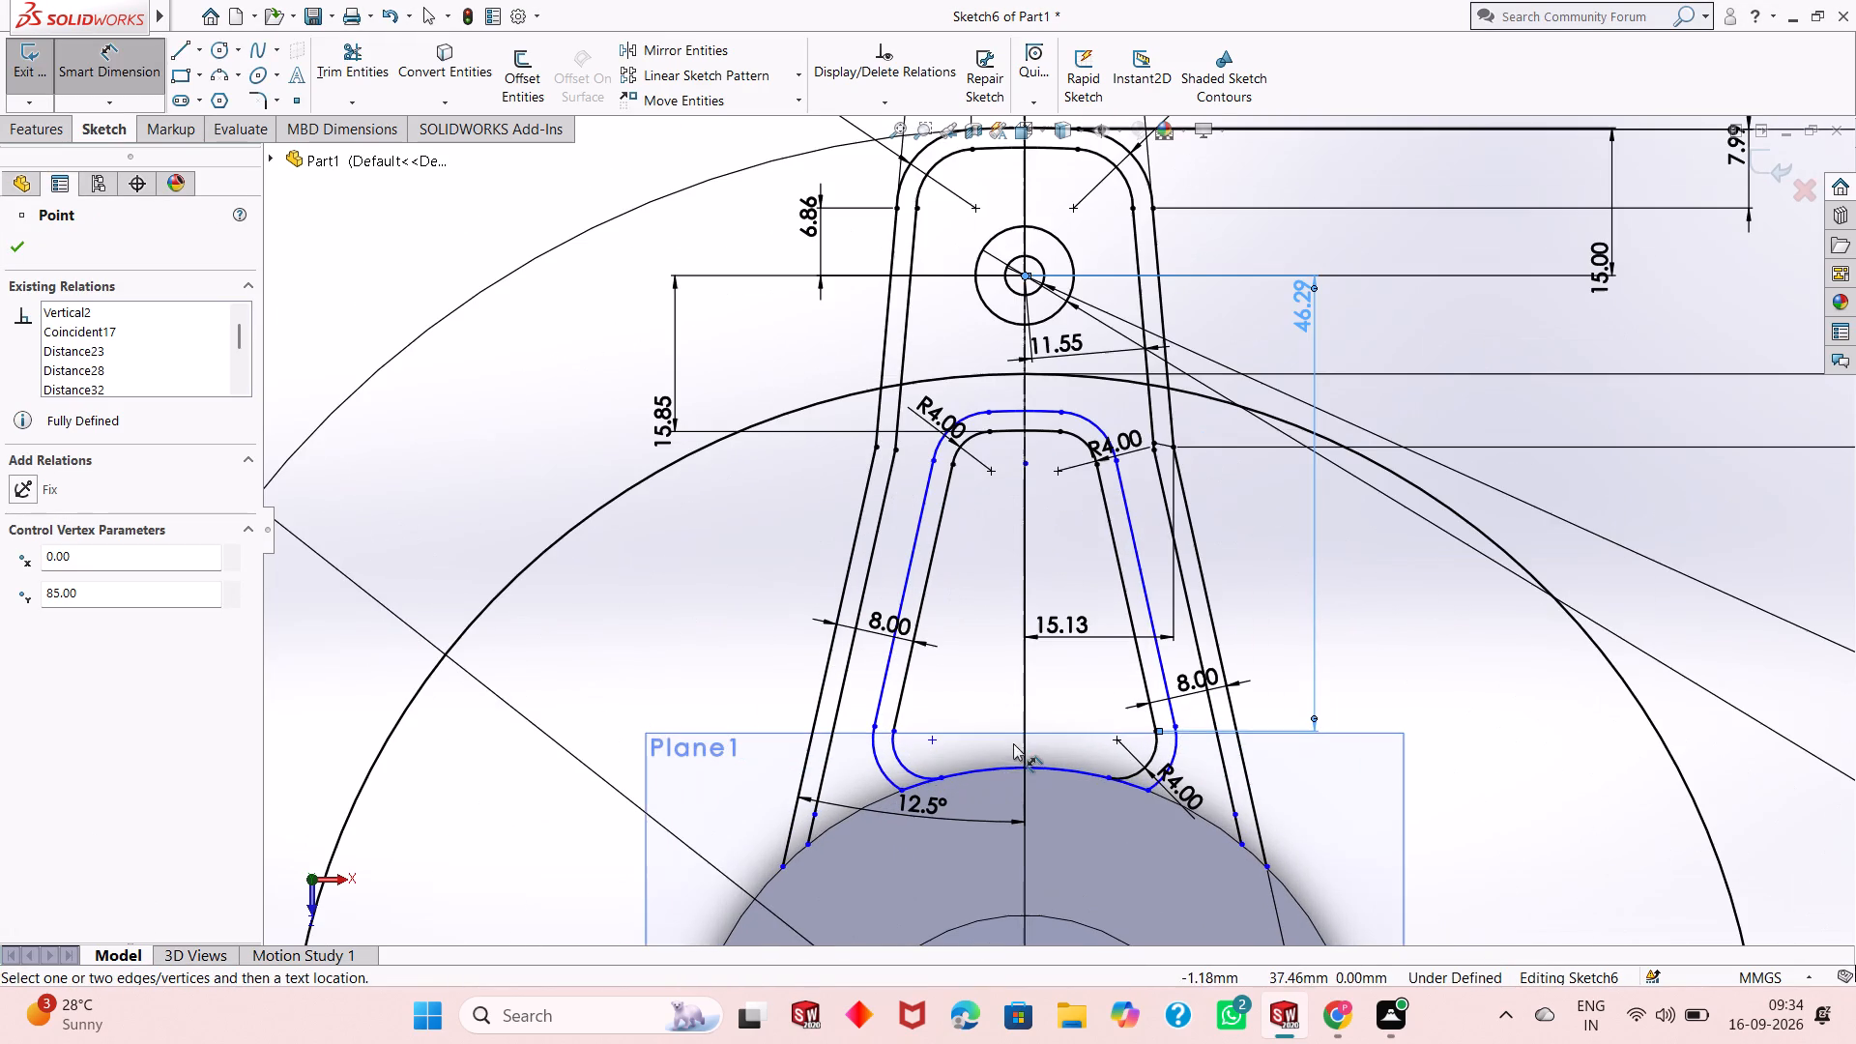
left_click(938, 784)
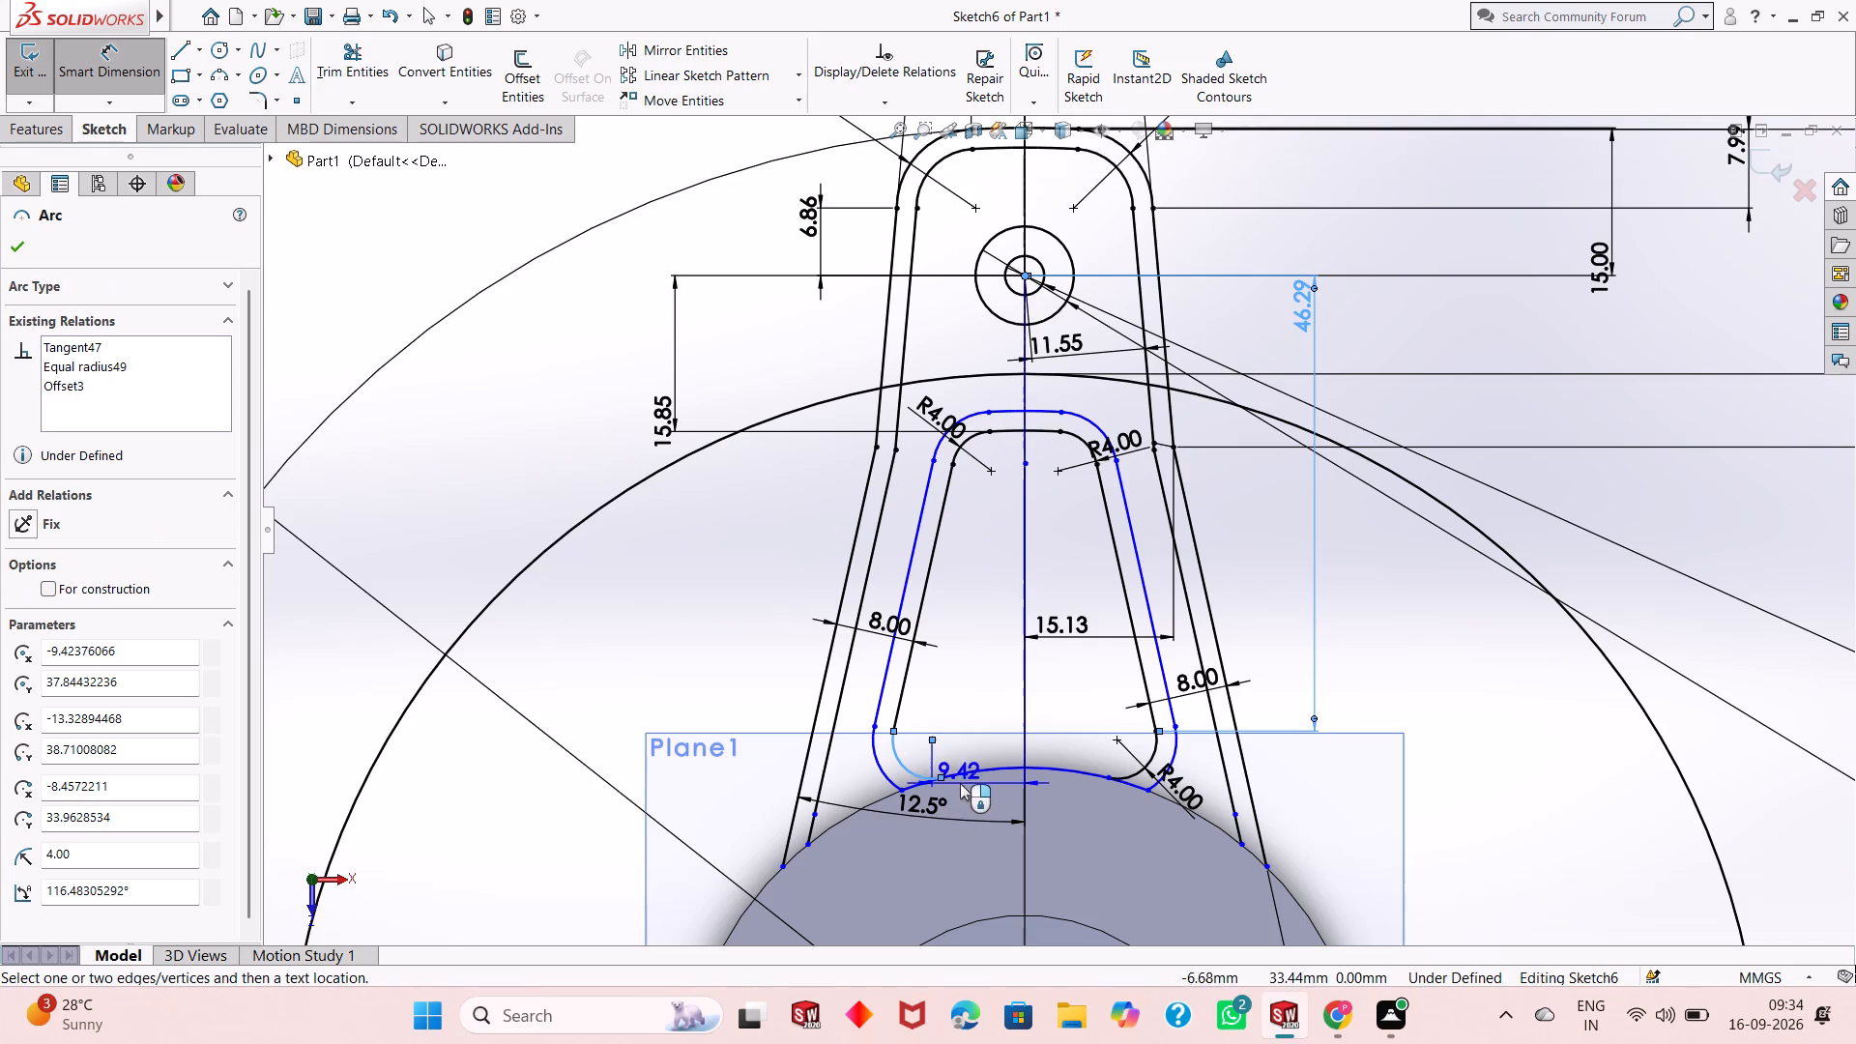
left_click(996, 897)
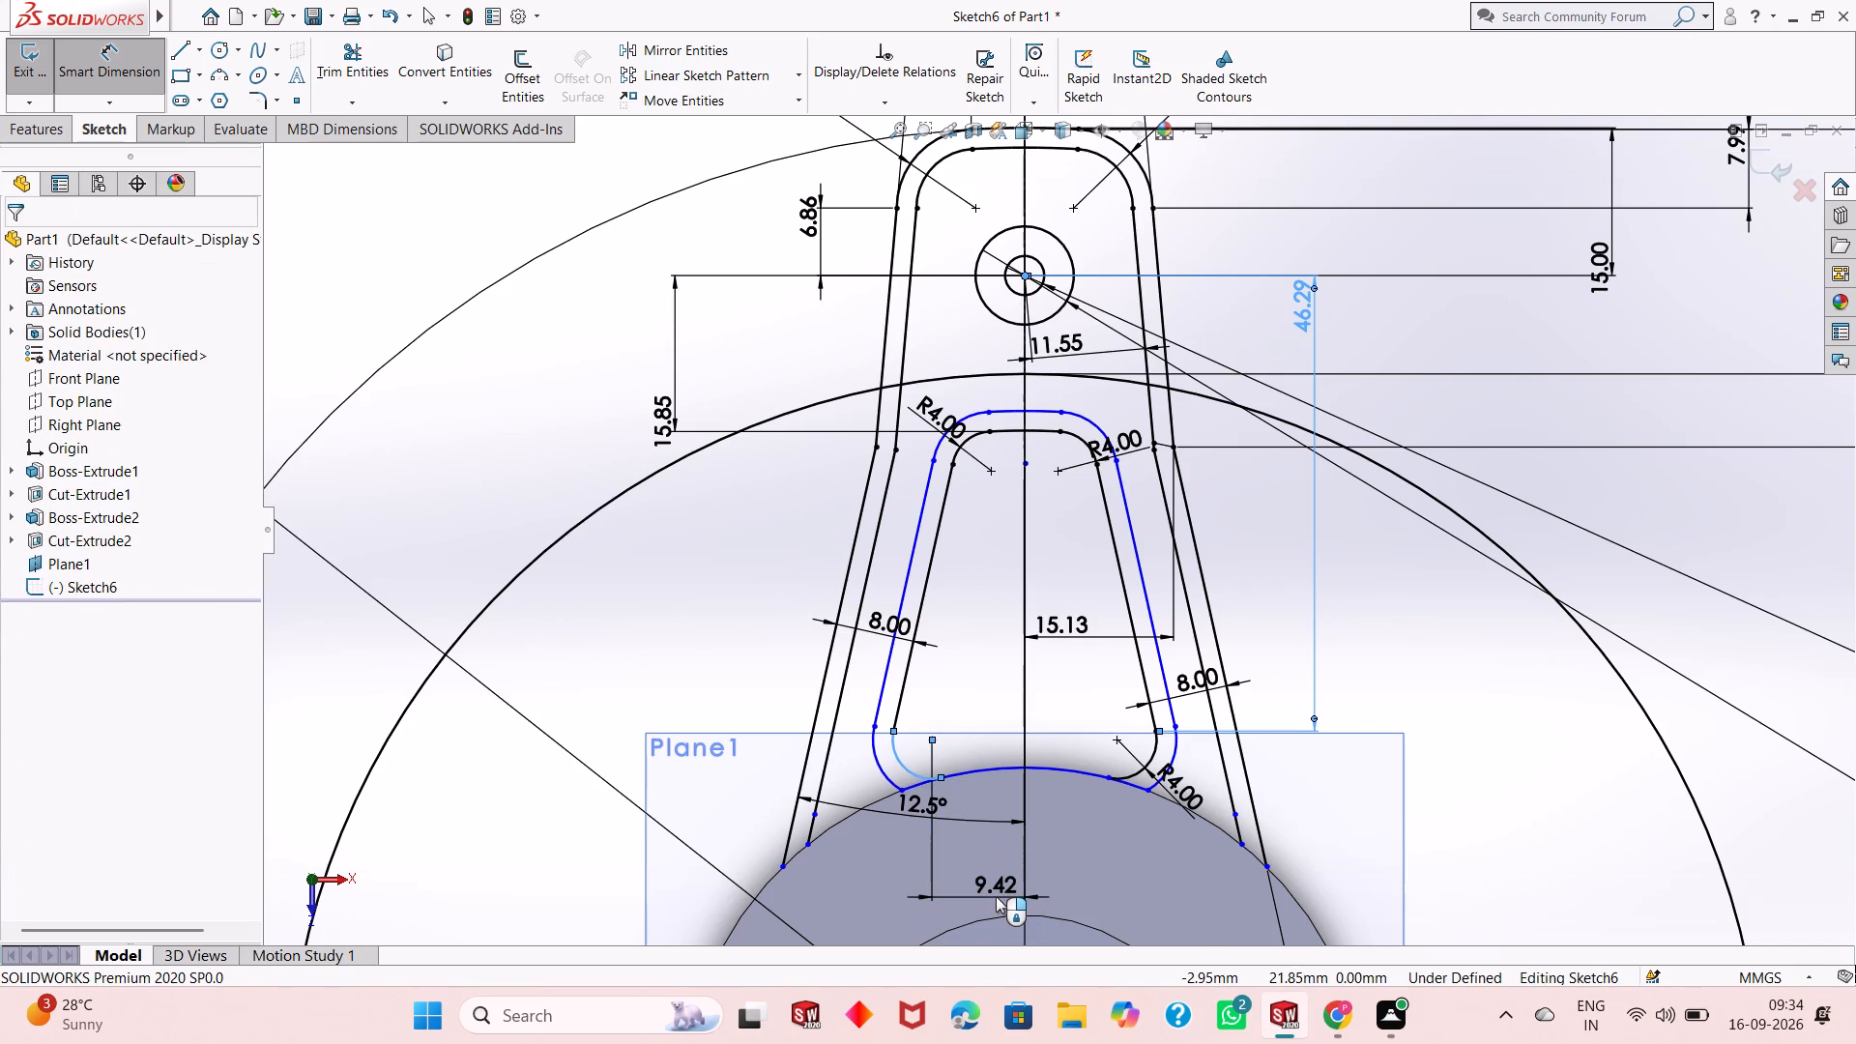
left_click(915, 862)
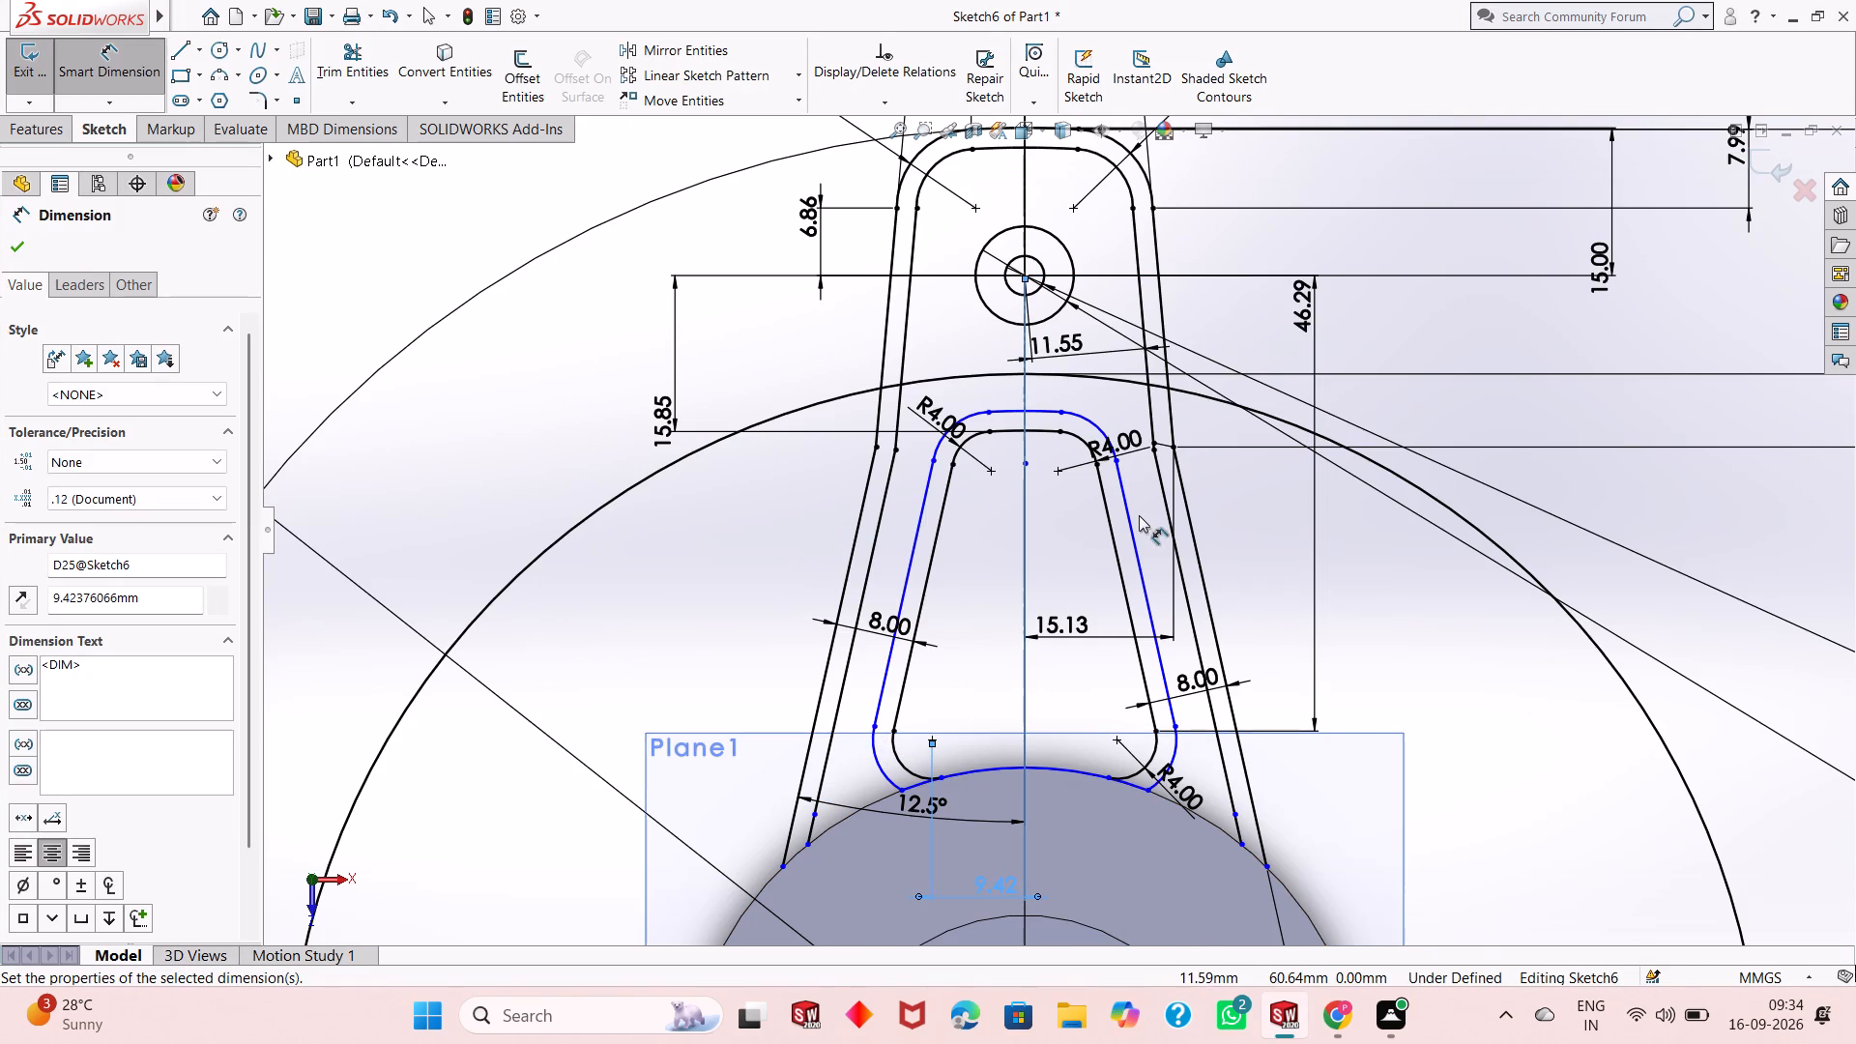
Dimension the perpendicular distance from the lug hole's centre to the offset outline's left side line.
left_click(1026, 272)
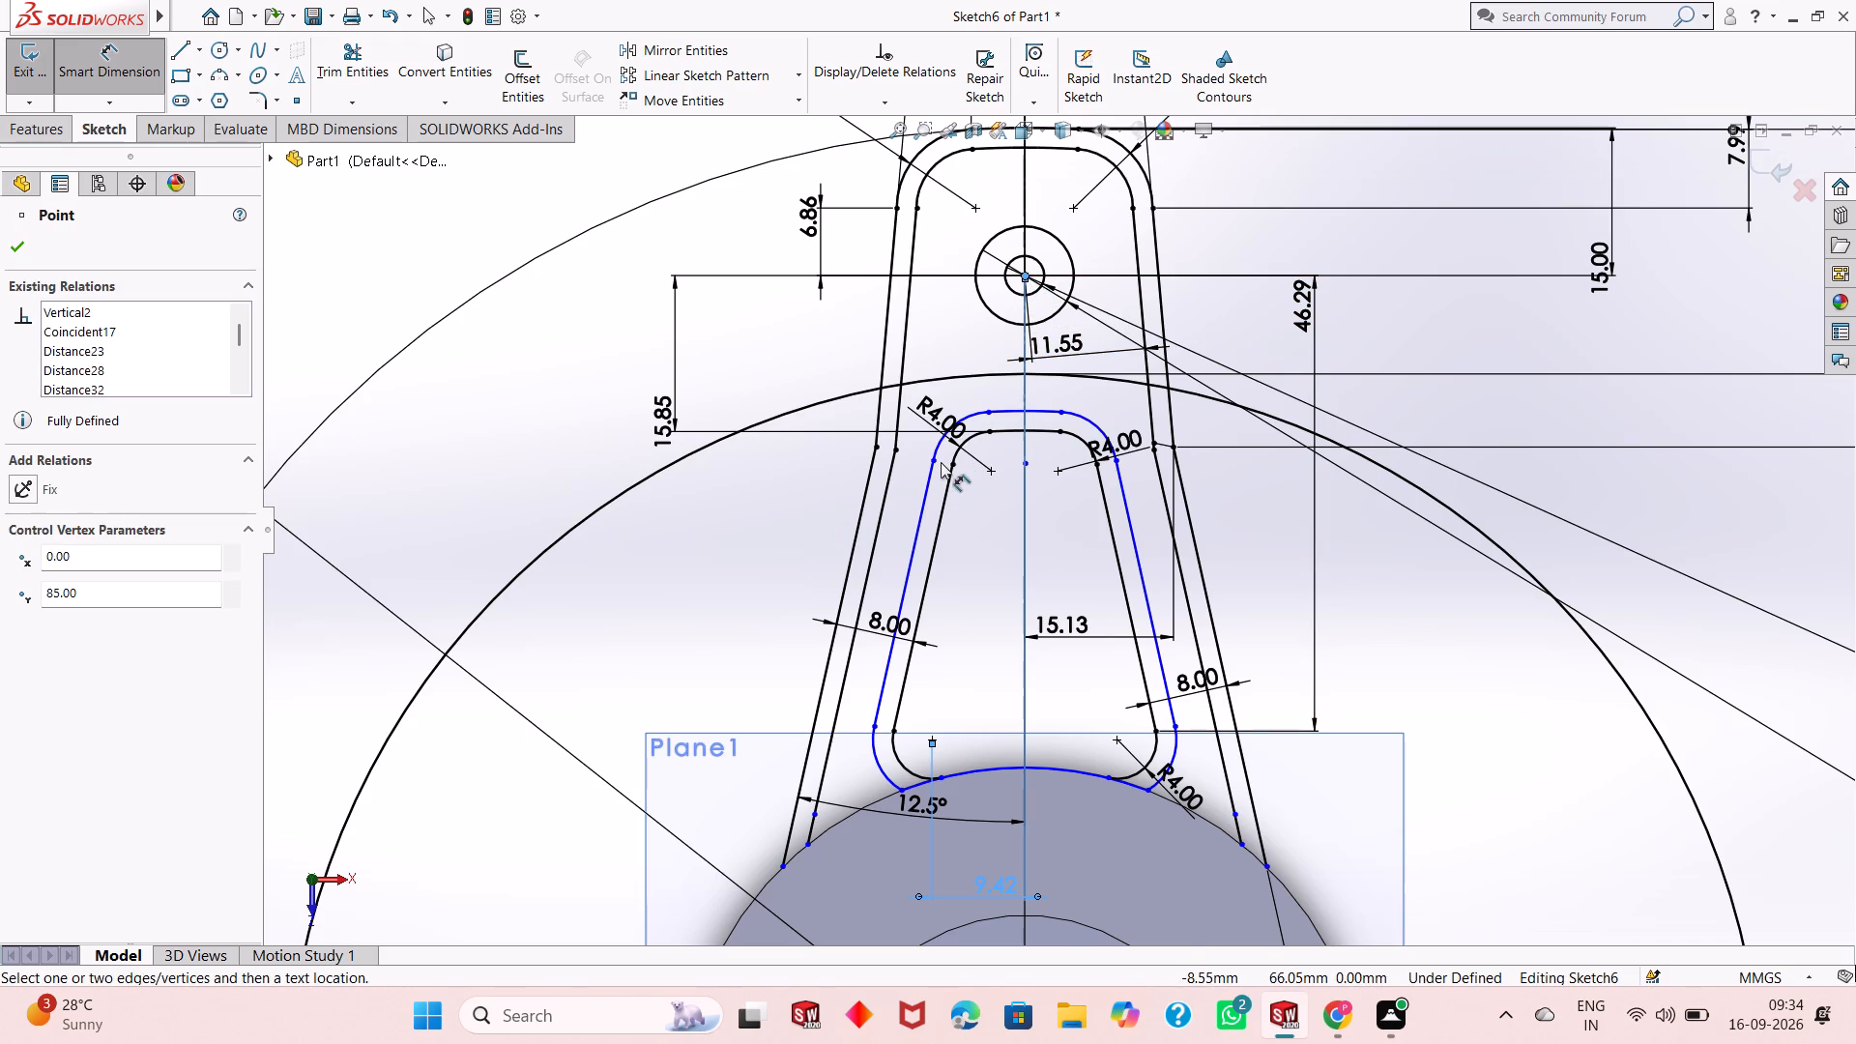
left_click(936, 462)
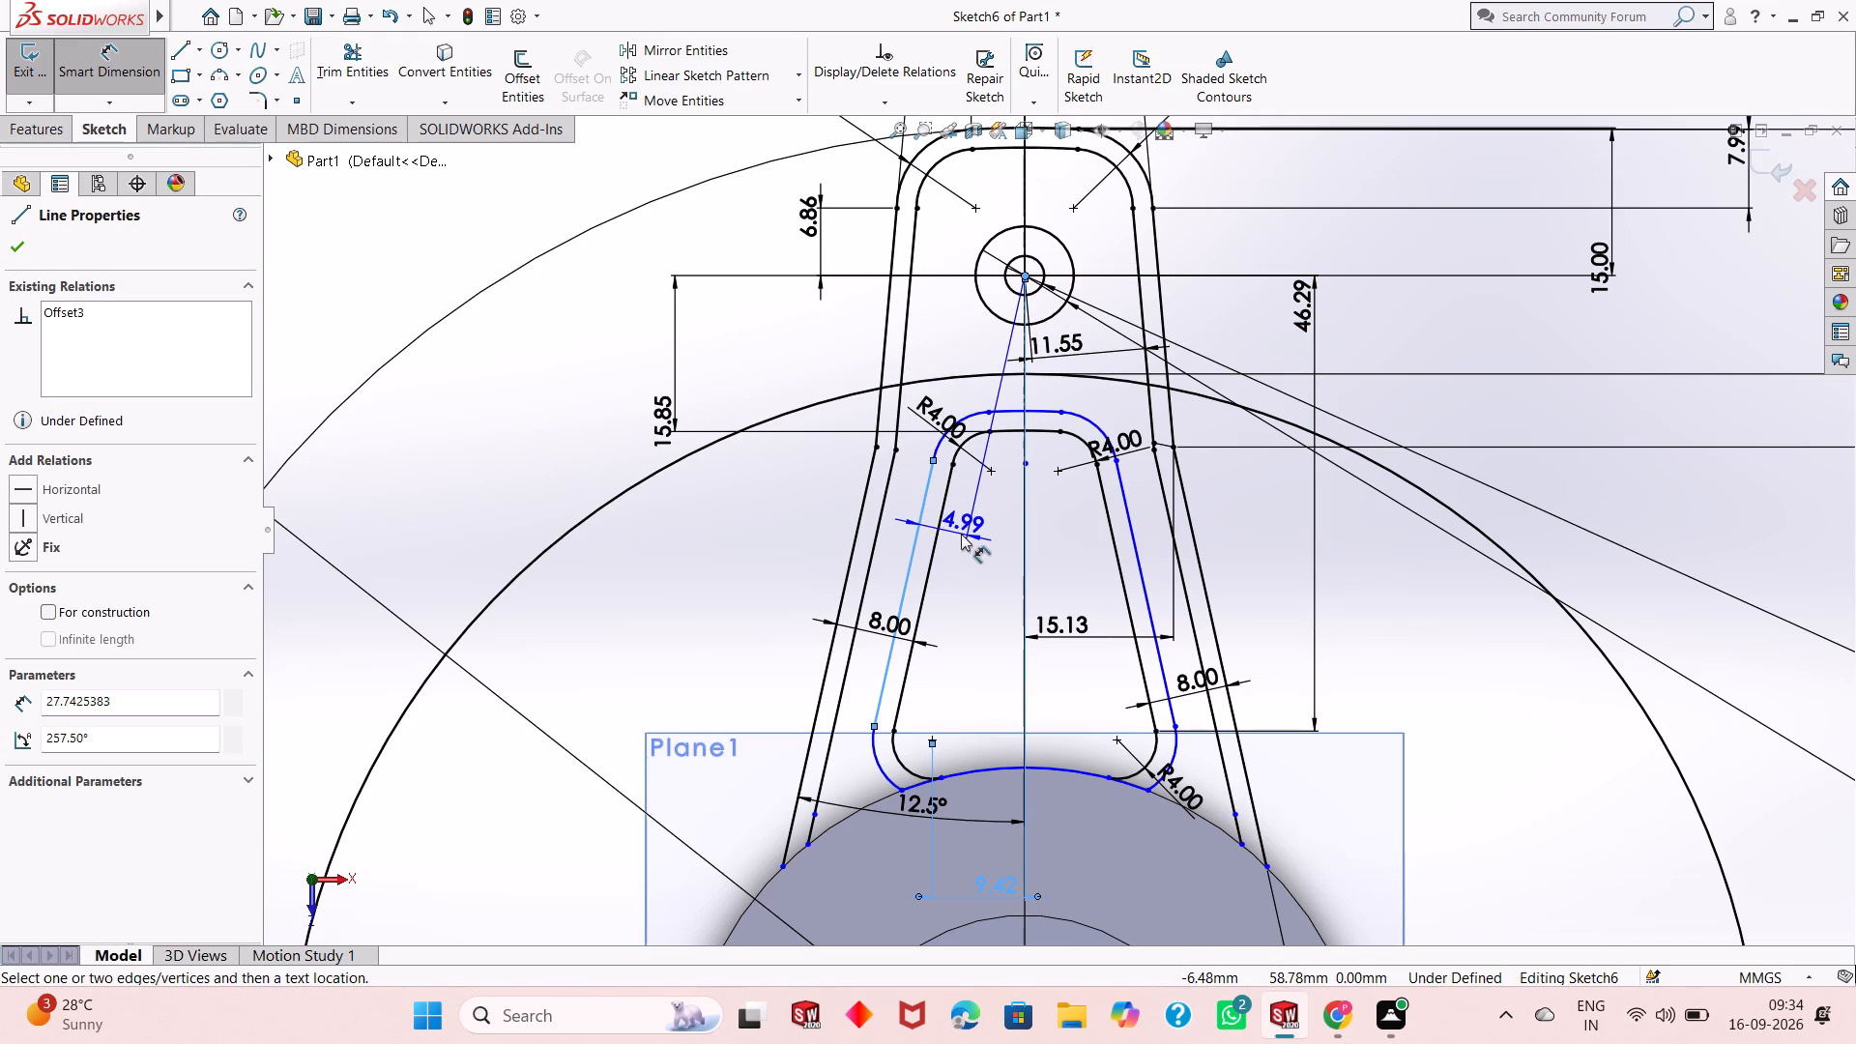
key("Escape")
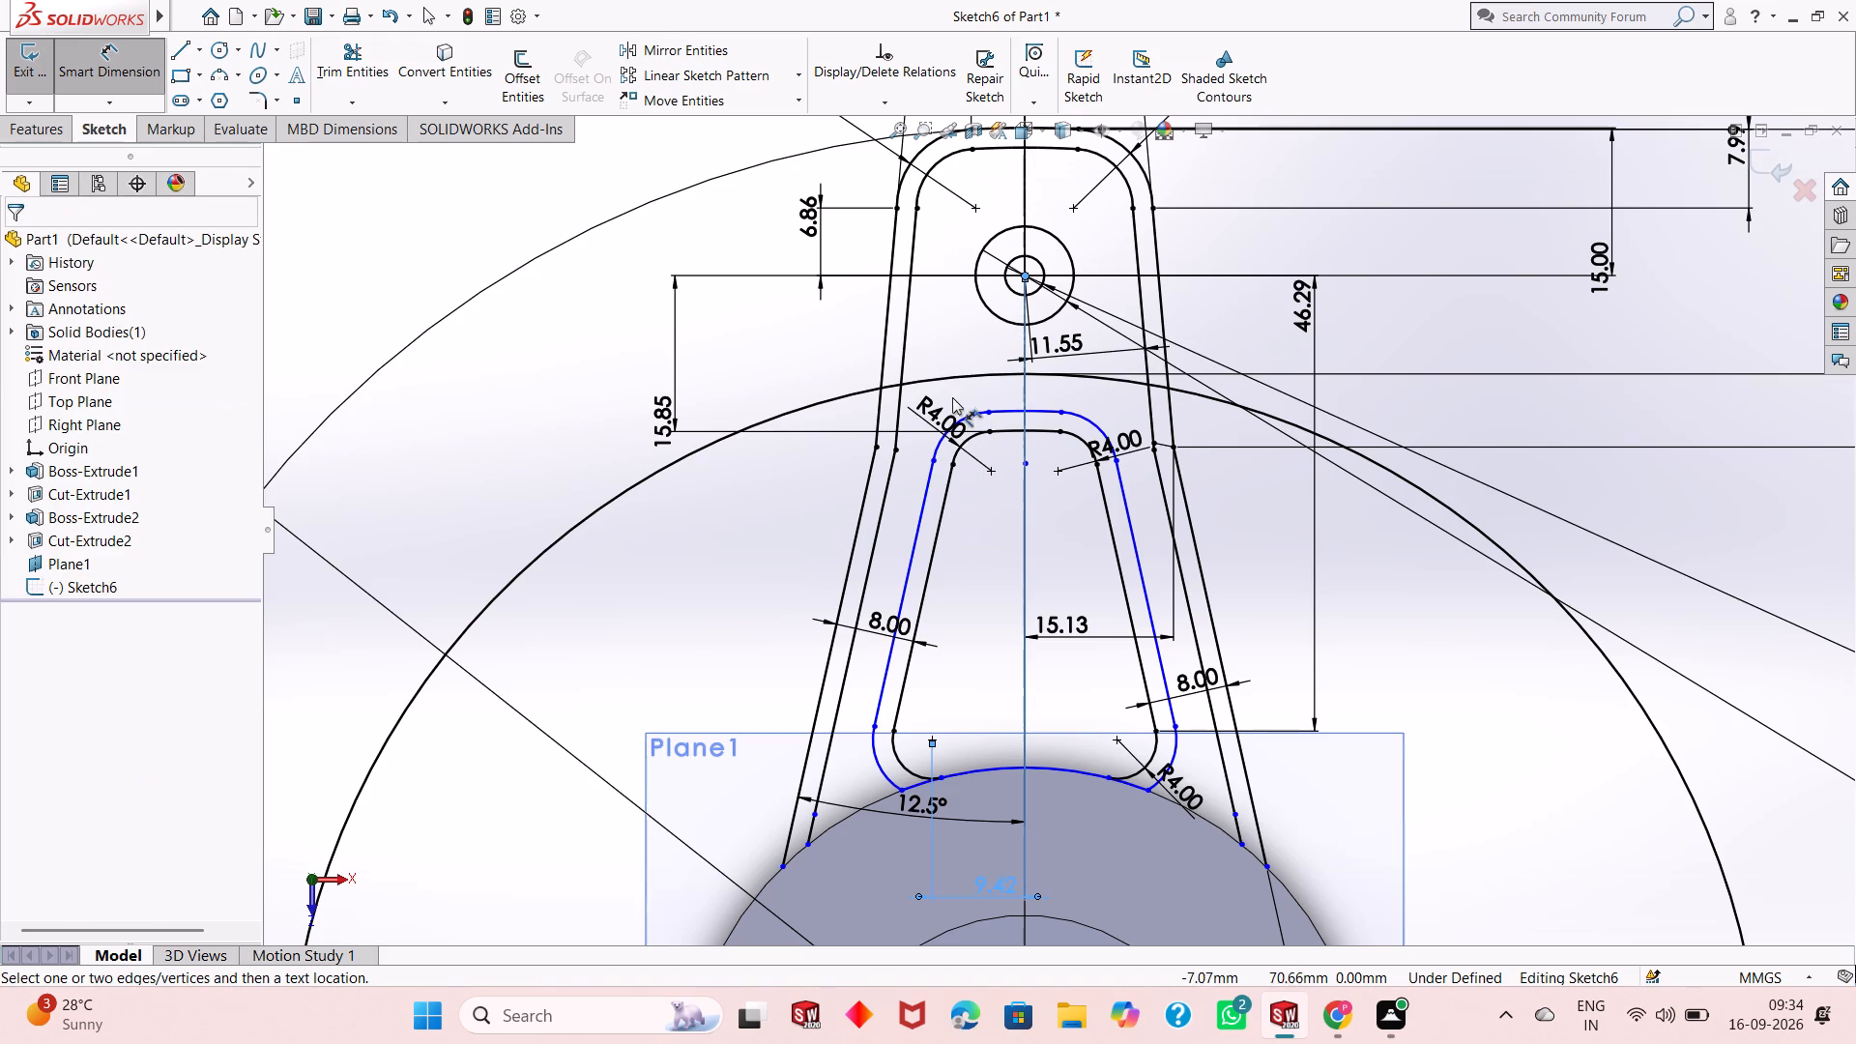
left_click(932, 459)
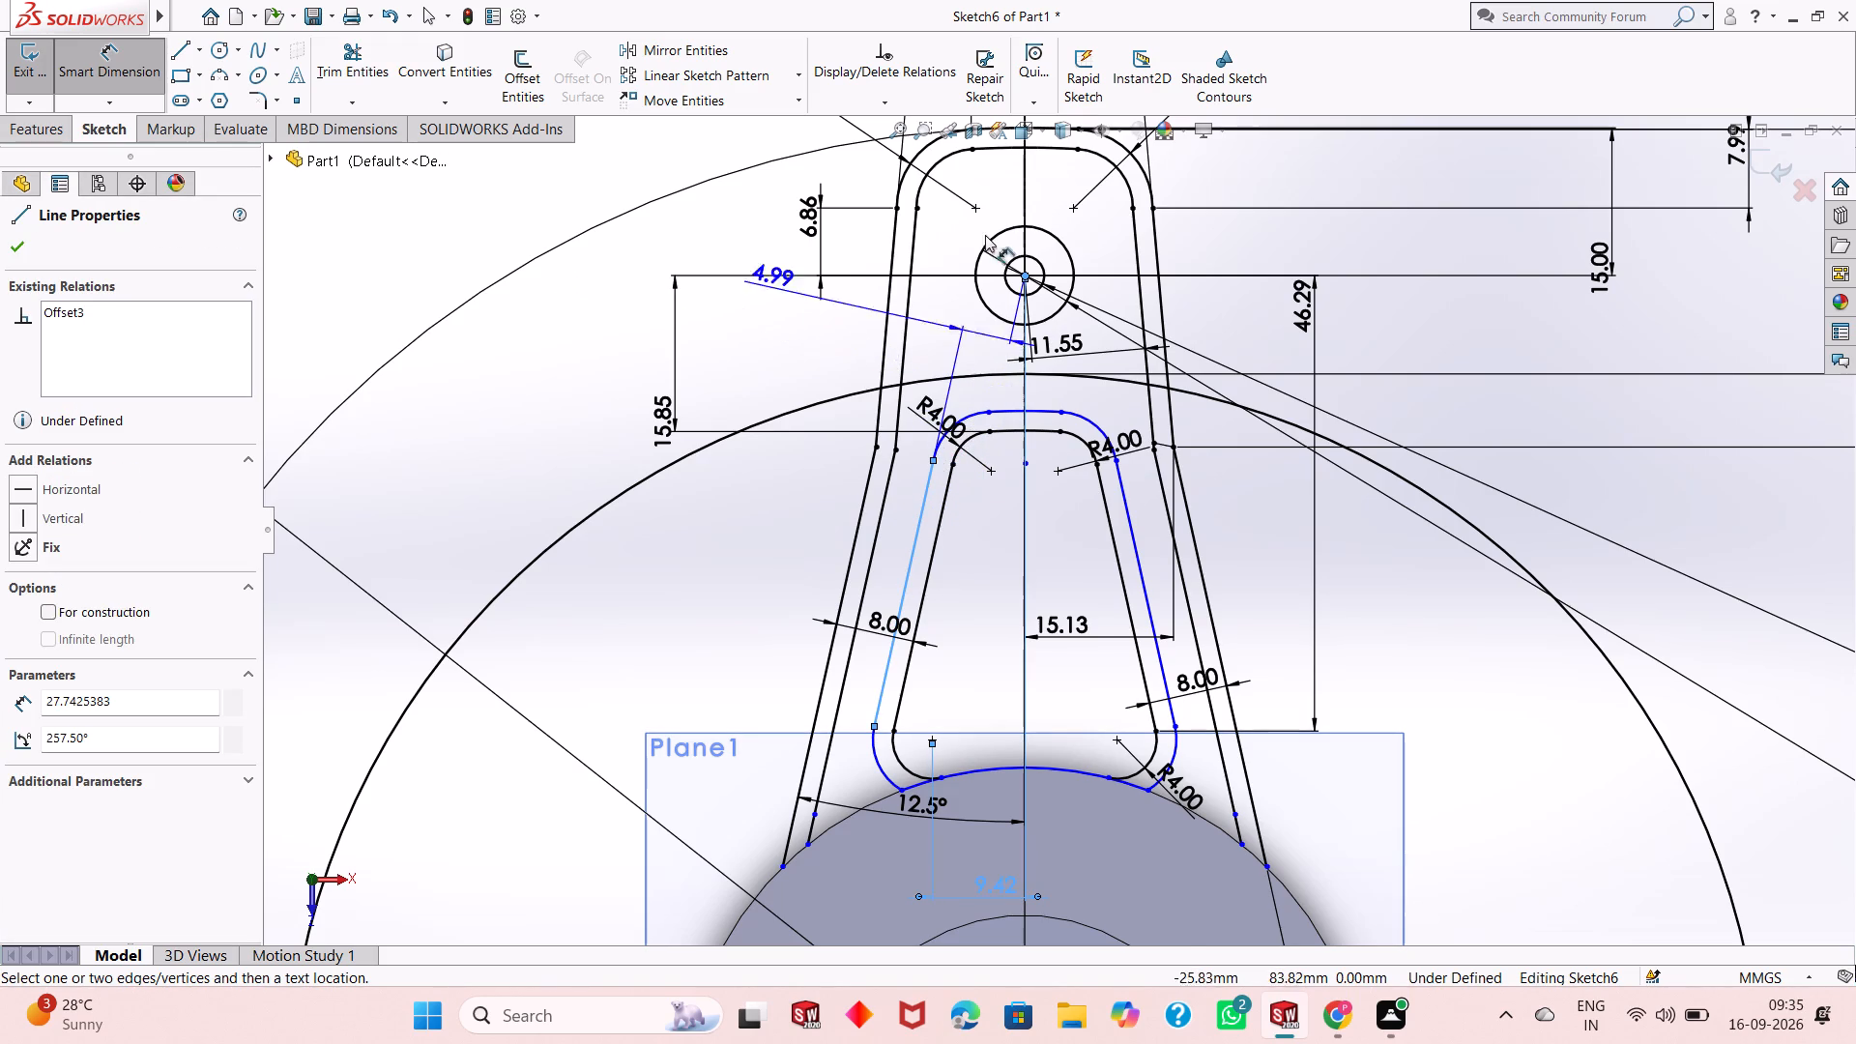
left_click(1072, 199)
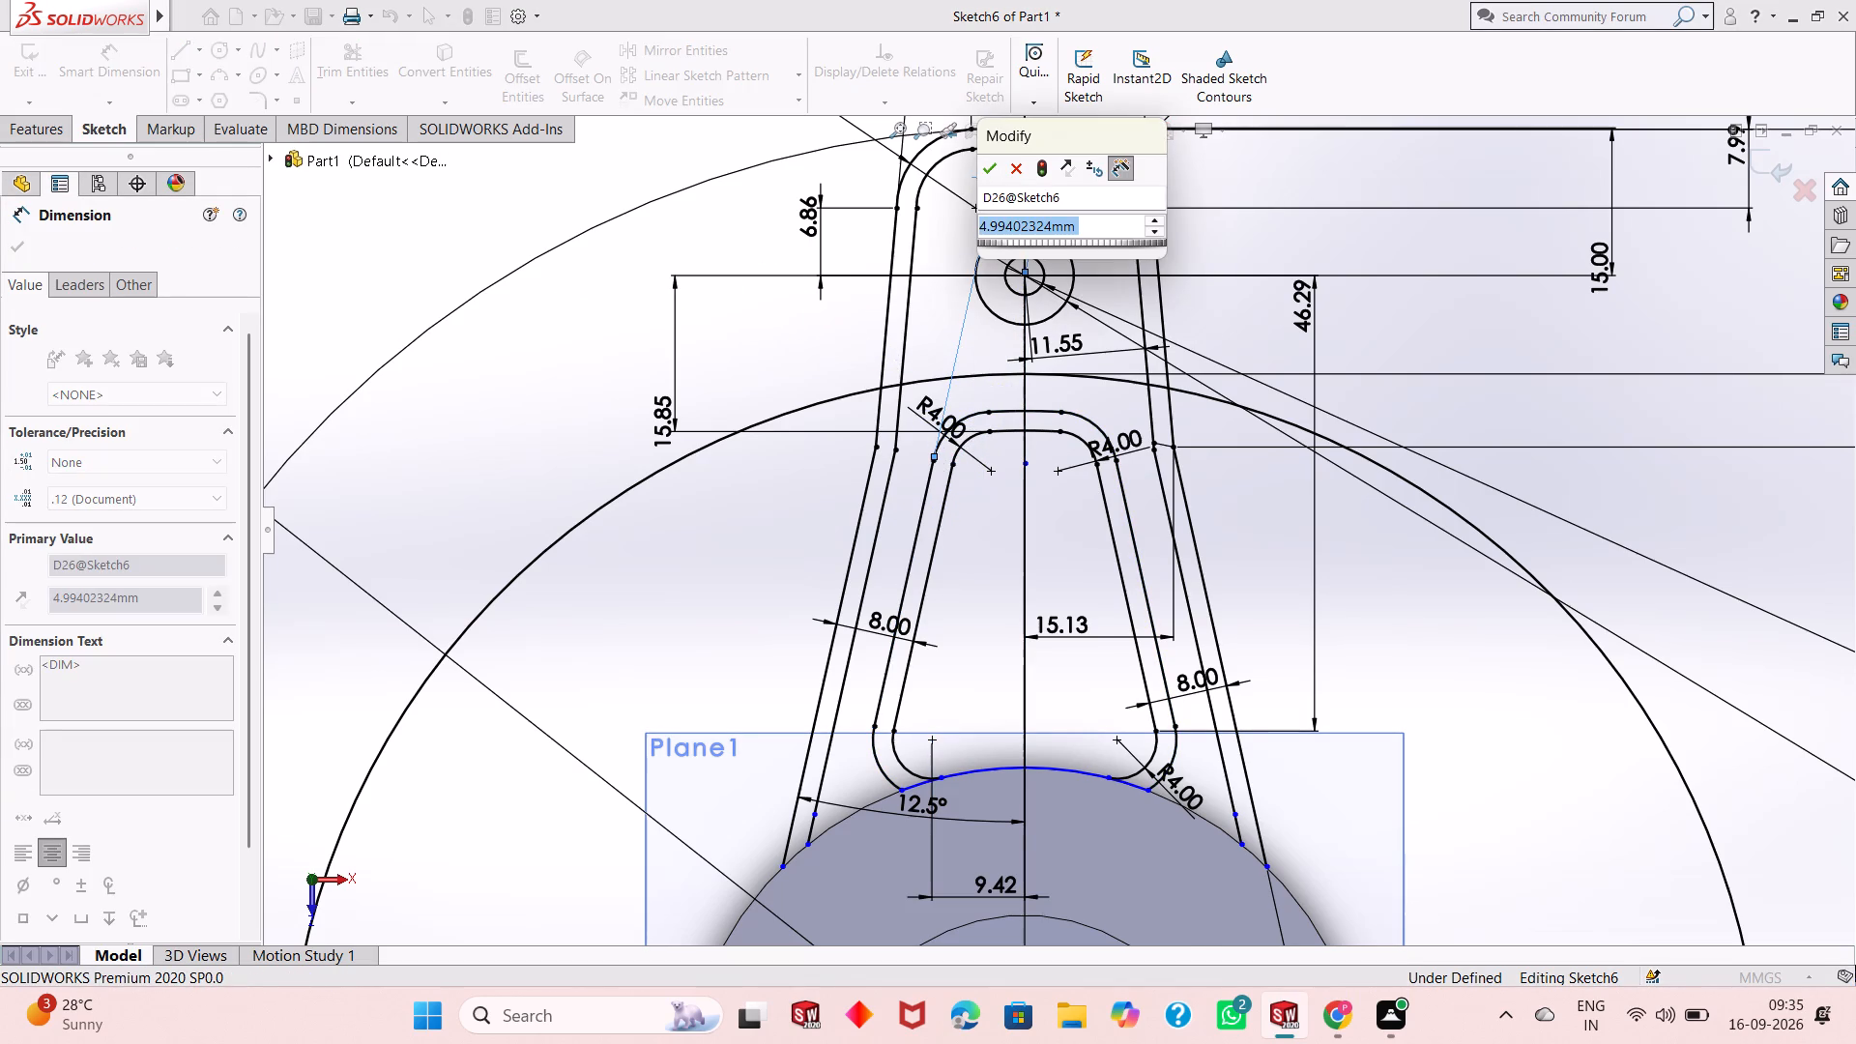
left_click(1000, 171)
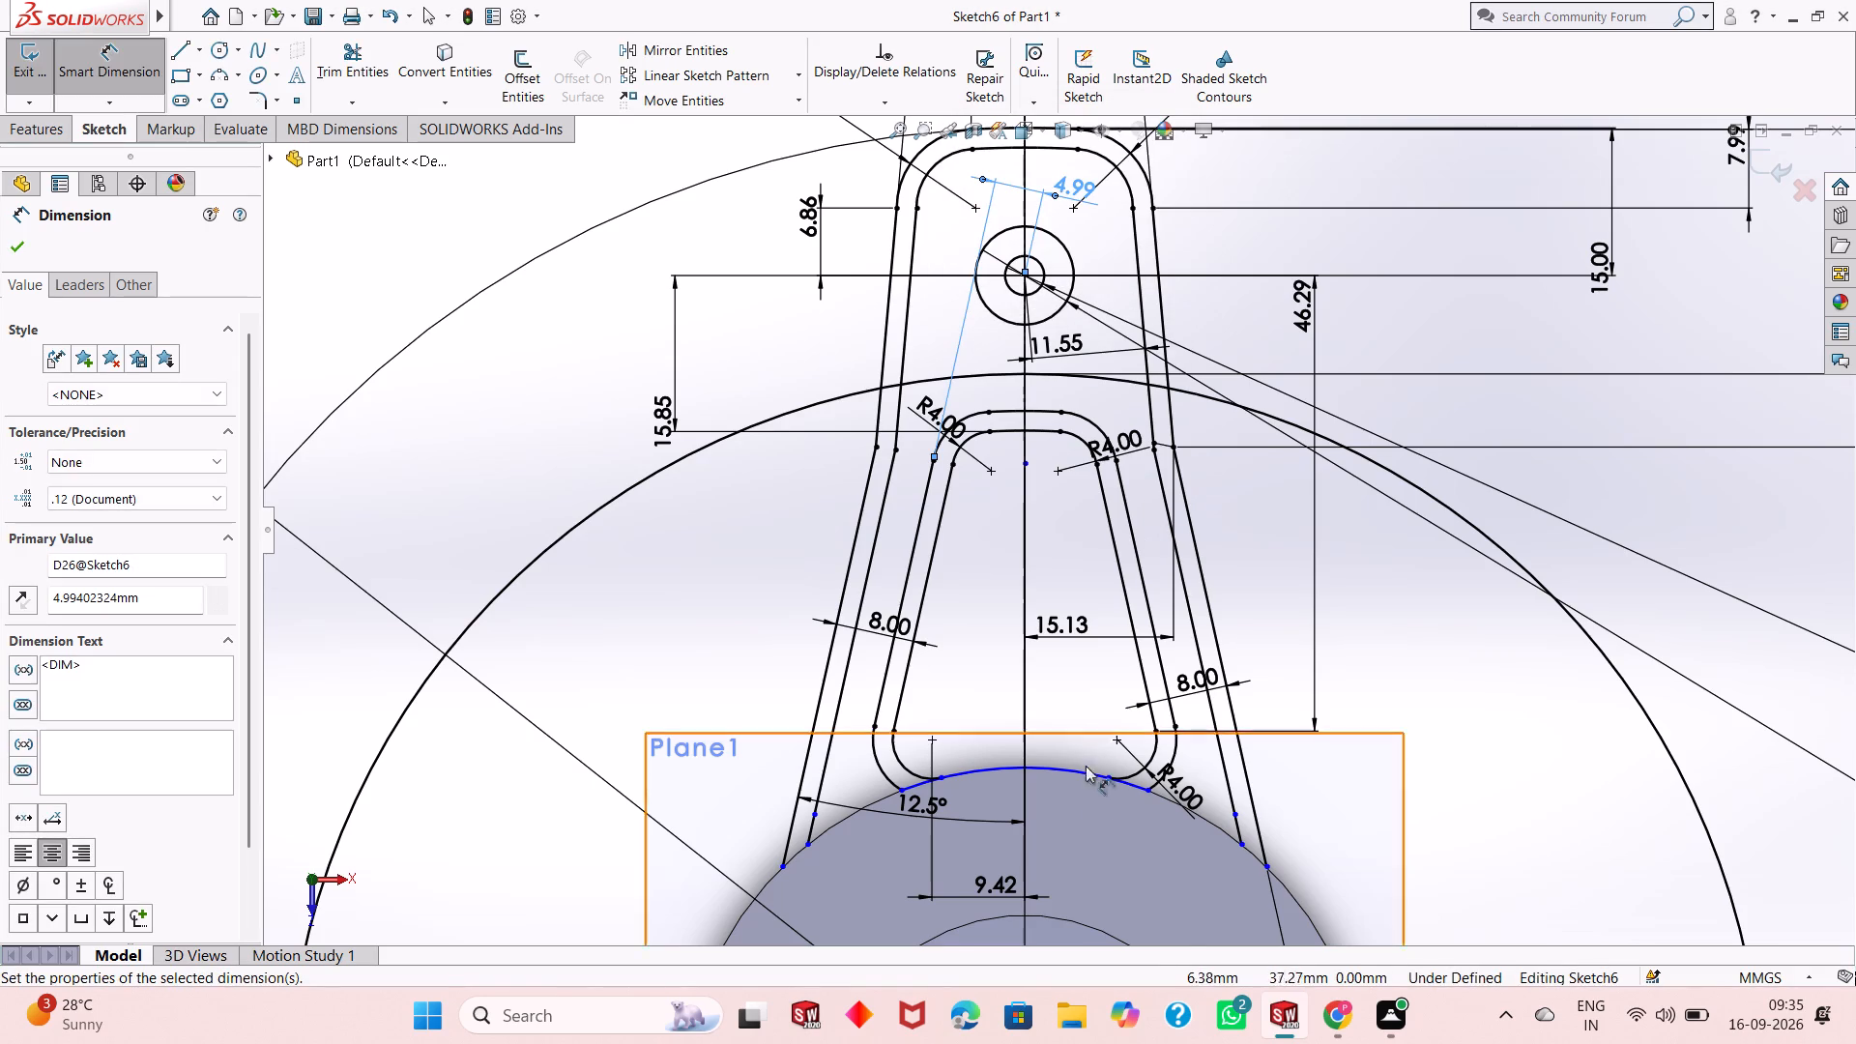
Dimension the radius of the bottom arc joining the offset outline's lower corners along the hub edge.
scroll(1085, 789, "down", 4)
left_click(1043, 732)
left_click(1051, 706)
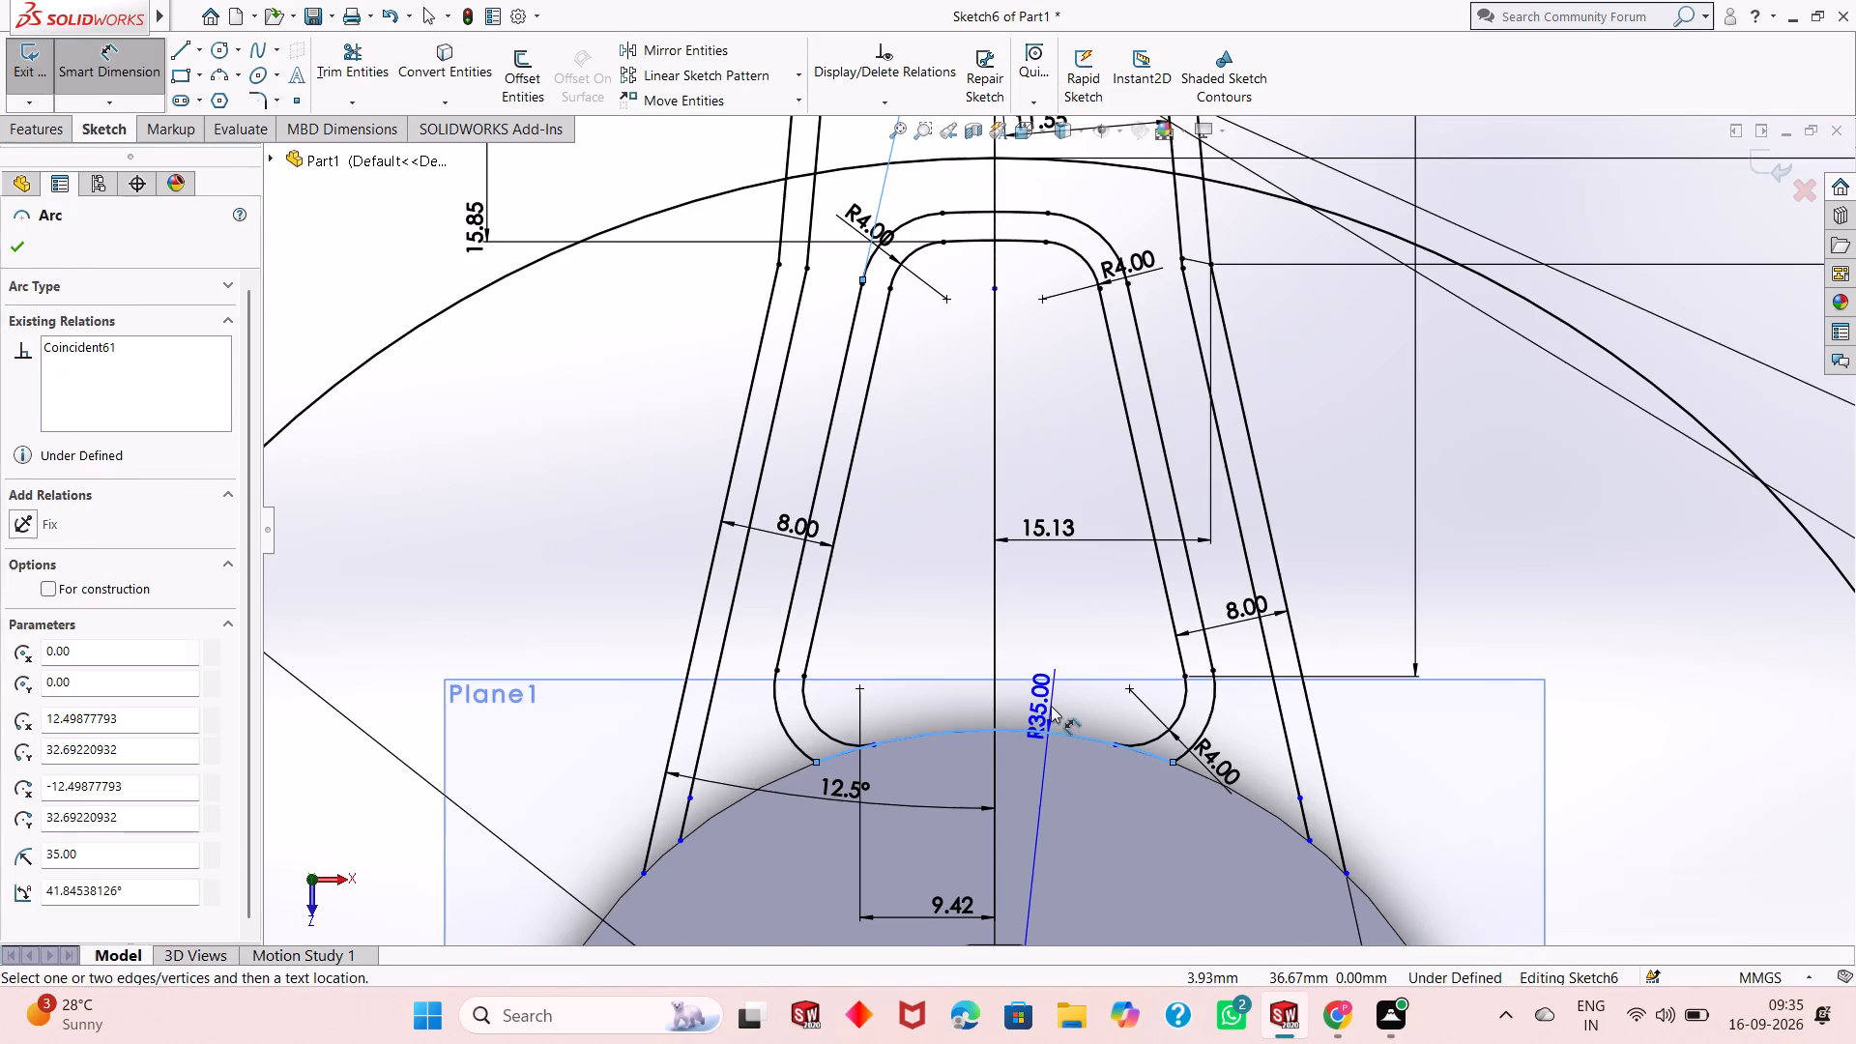
left_click(976, 679)
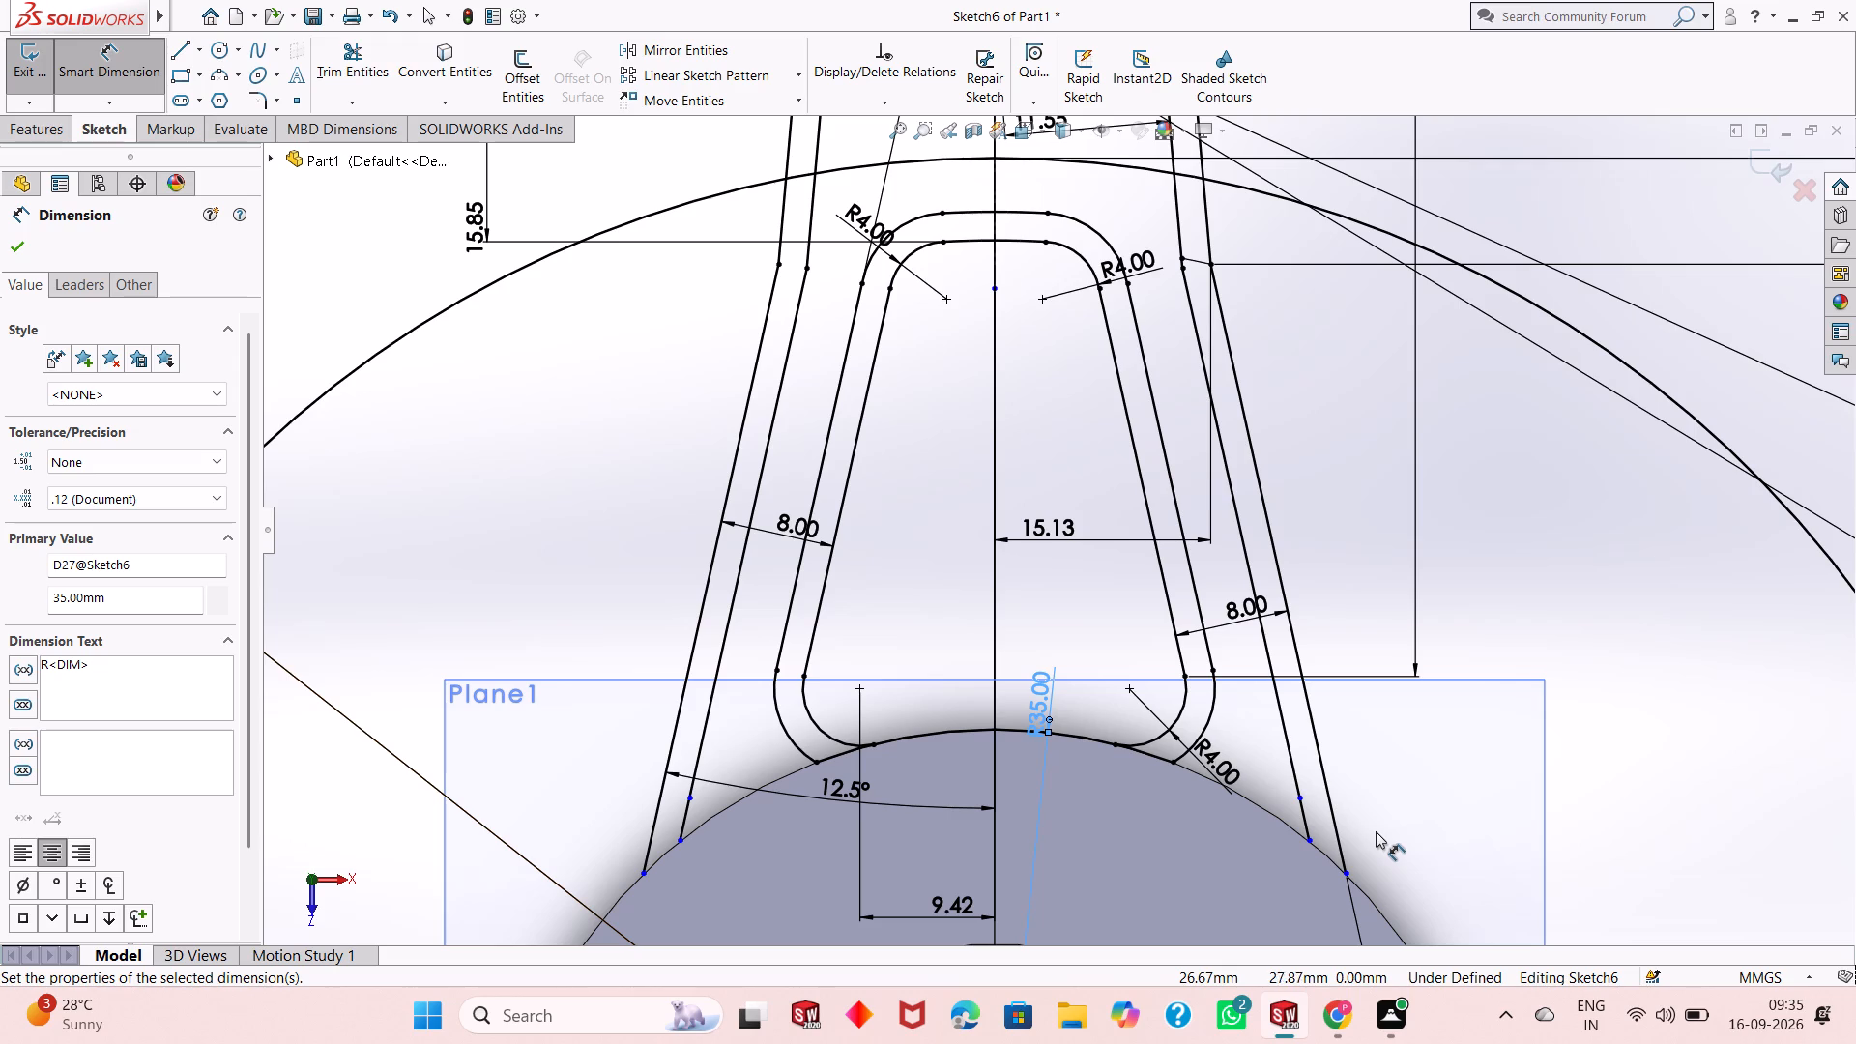
Dimension the lengths of the short end segments of the right and left inner lug lines at the hub edge.
scroll(1321, 885, "down", 4)
left_click(1270, 757)
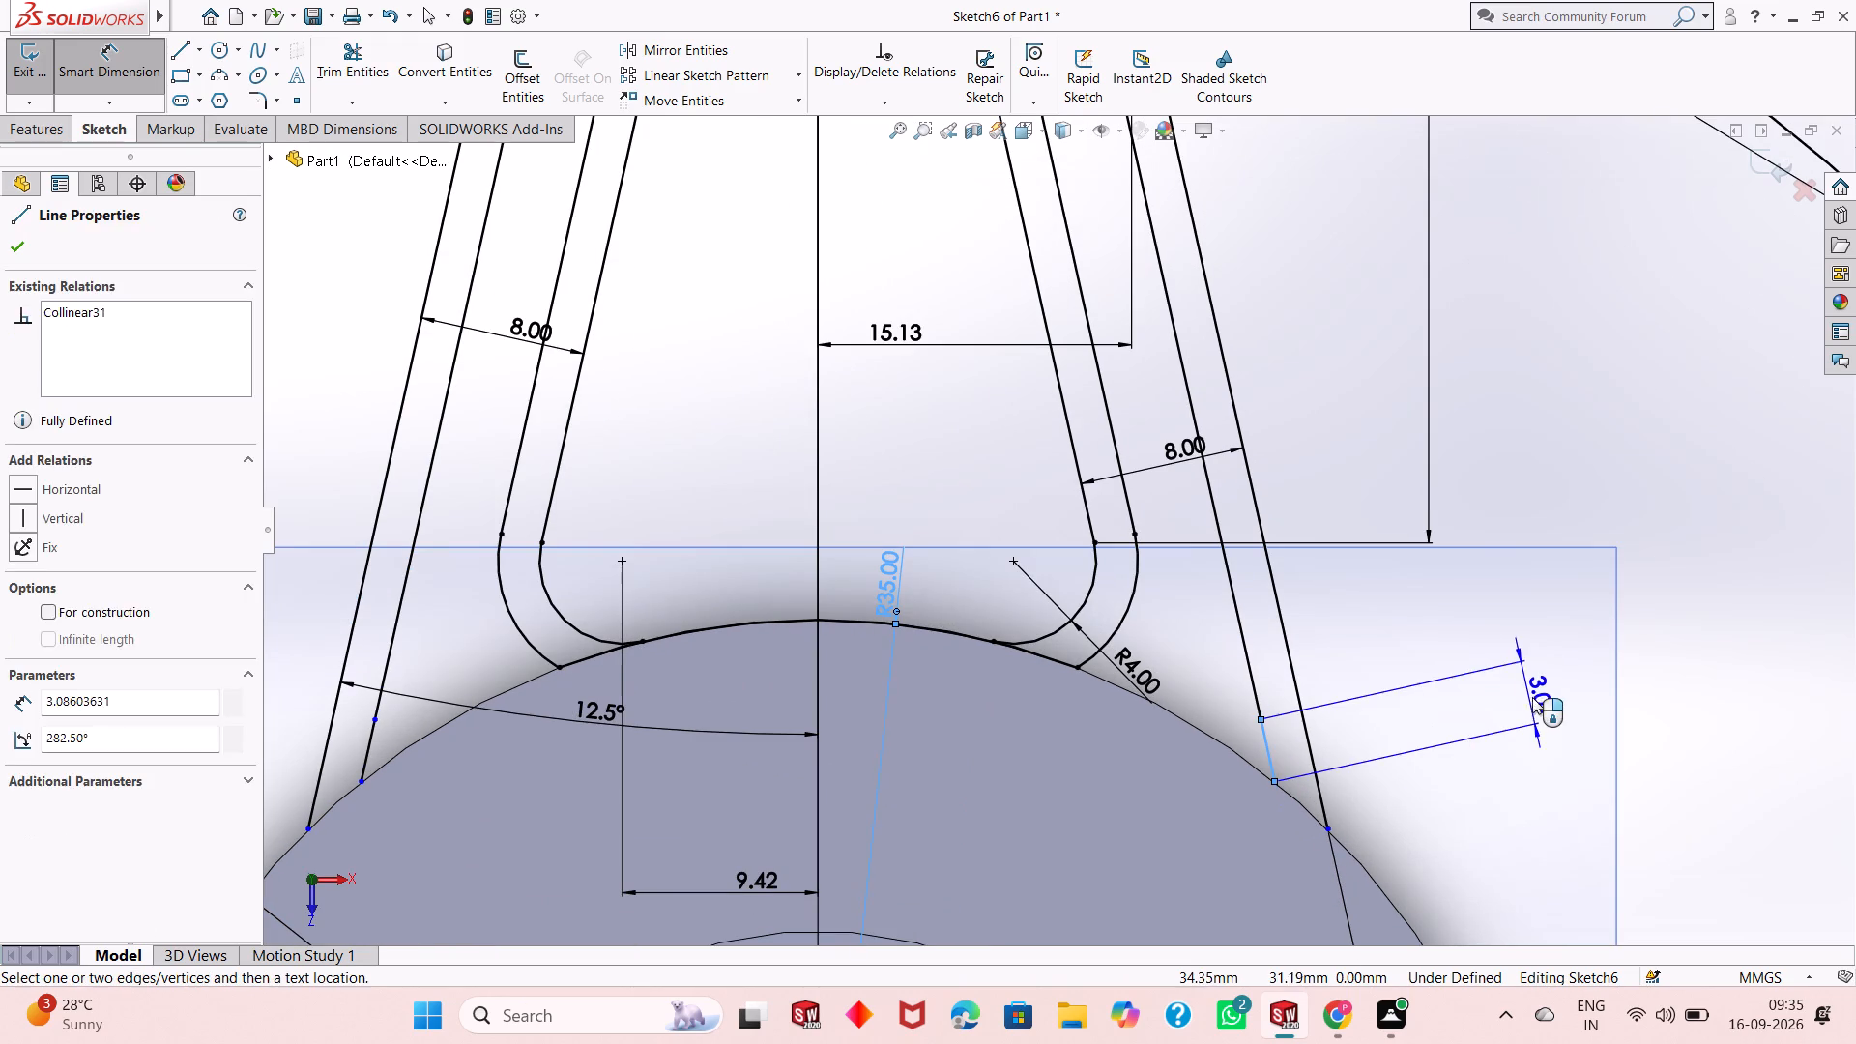
left_click(1532, 697)
left_click(1446, 665)
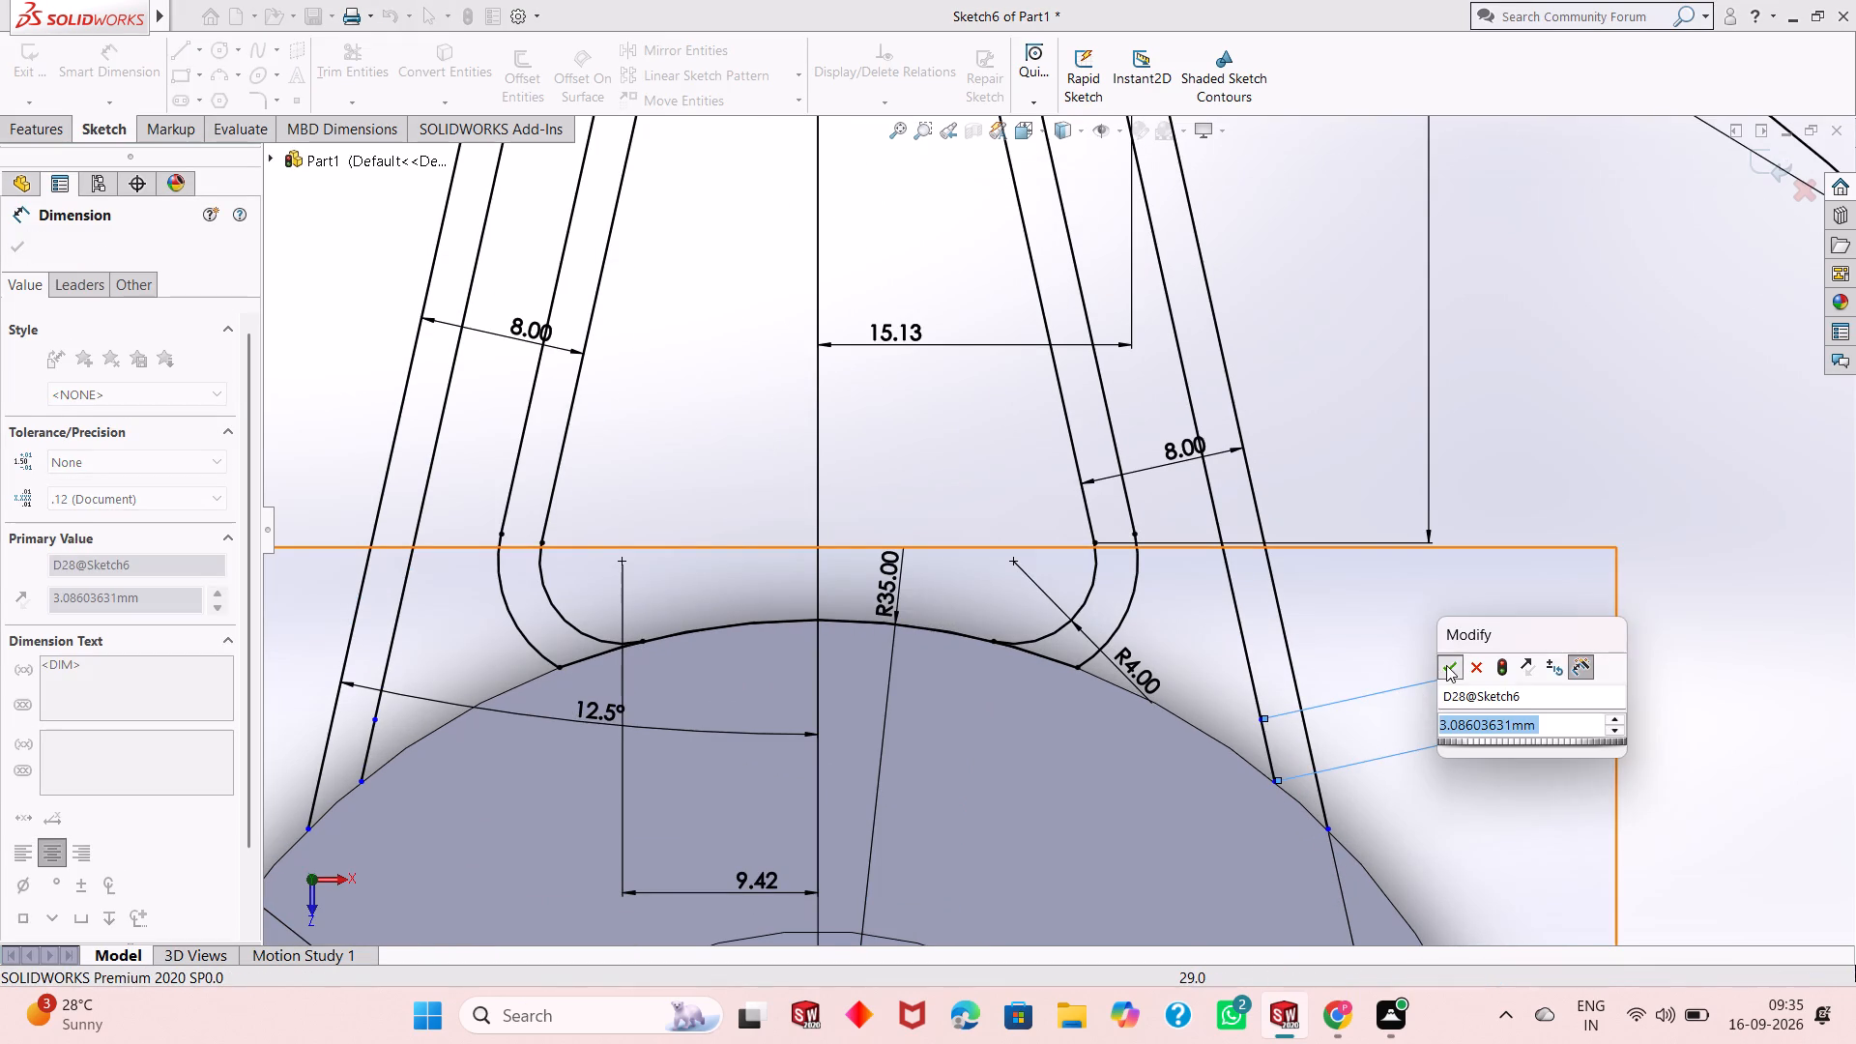
scroll(1011, 770, "up", 3)
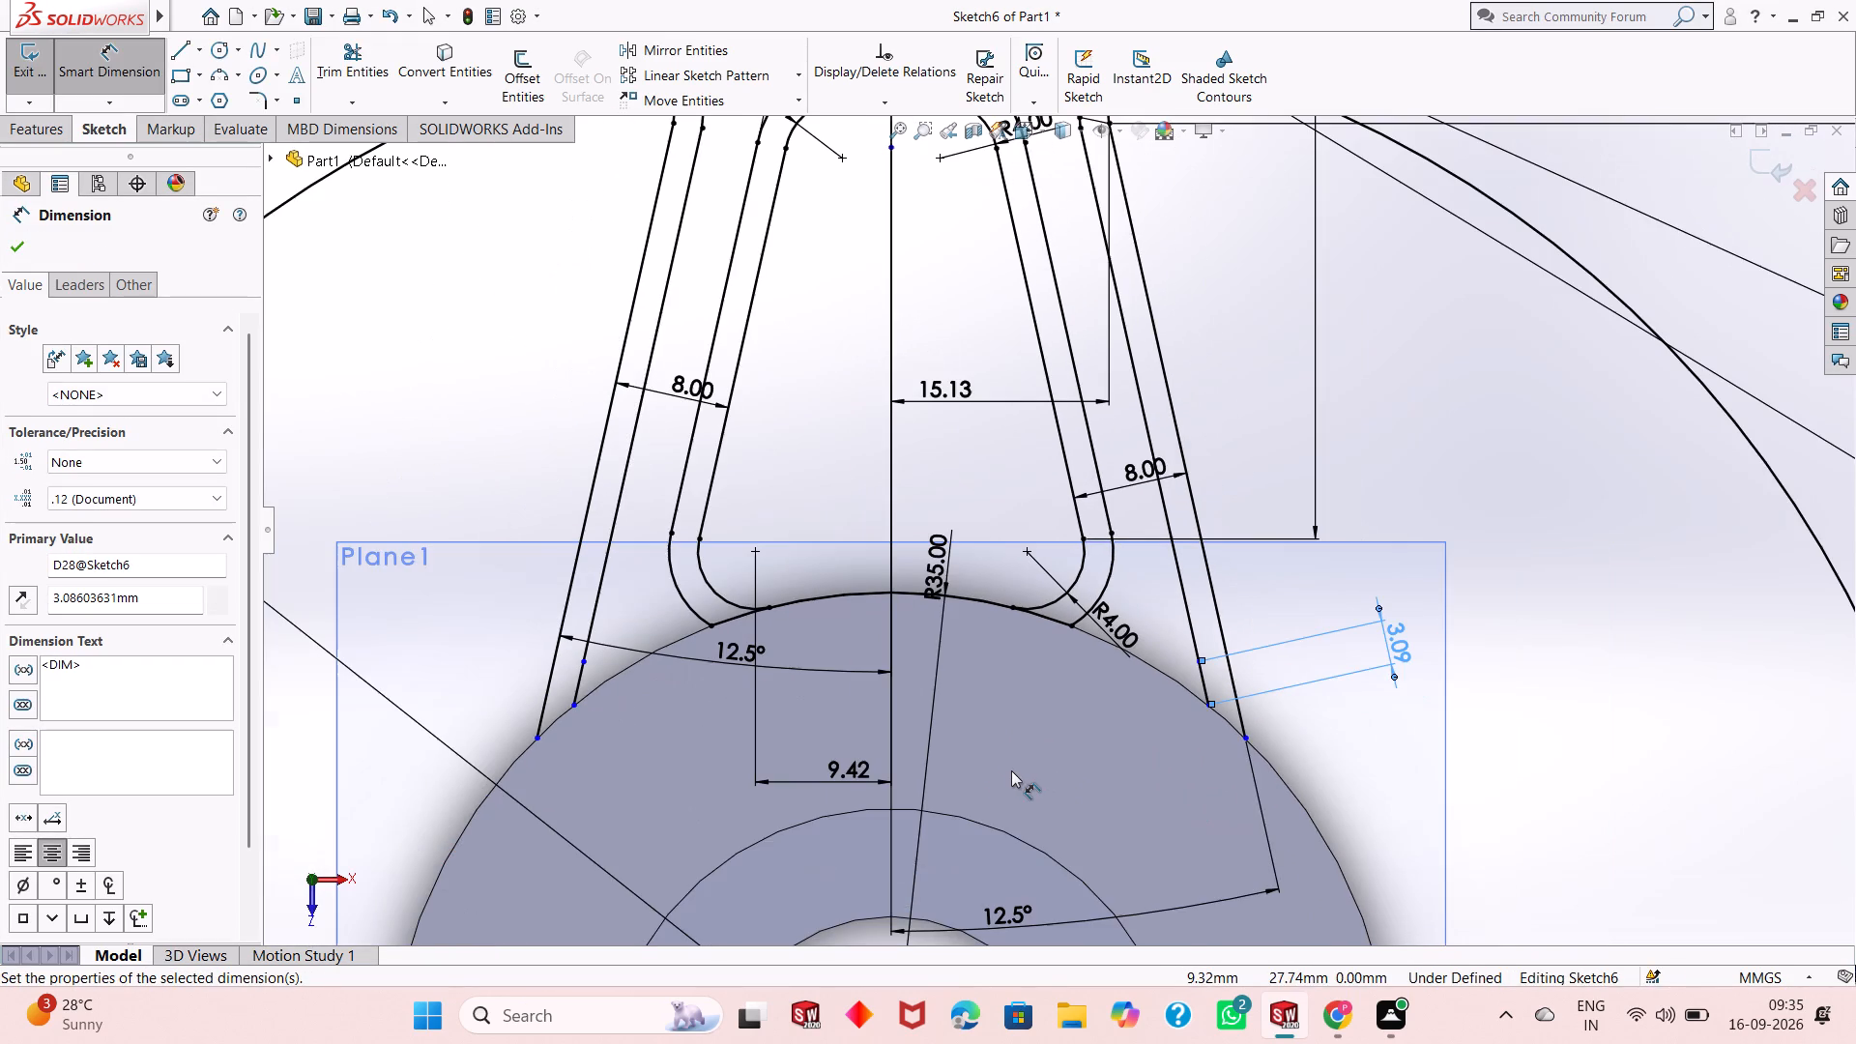
left_click(569, 683)
left_click(478, 655)
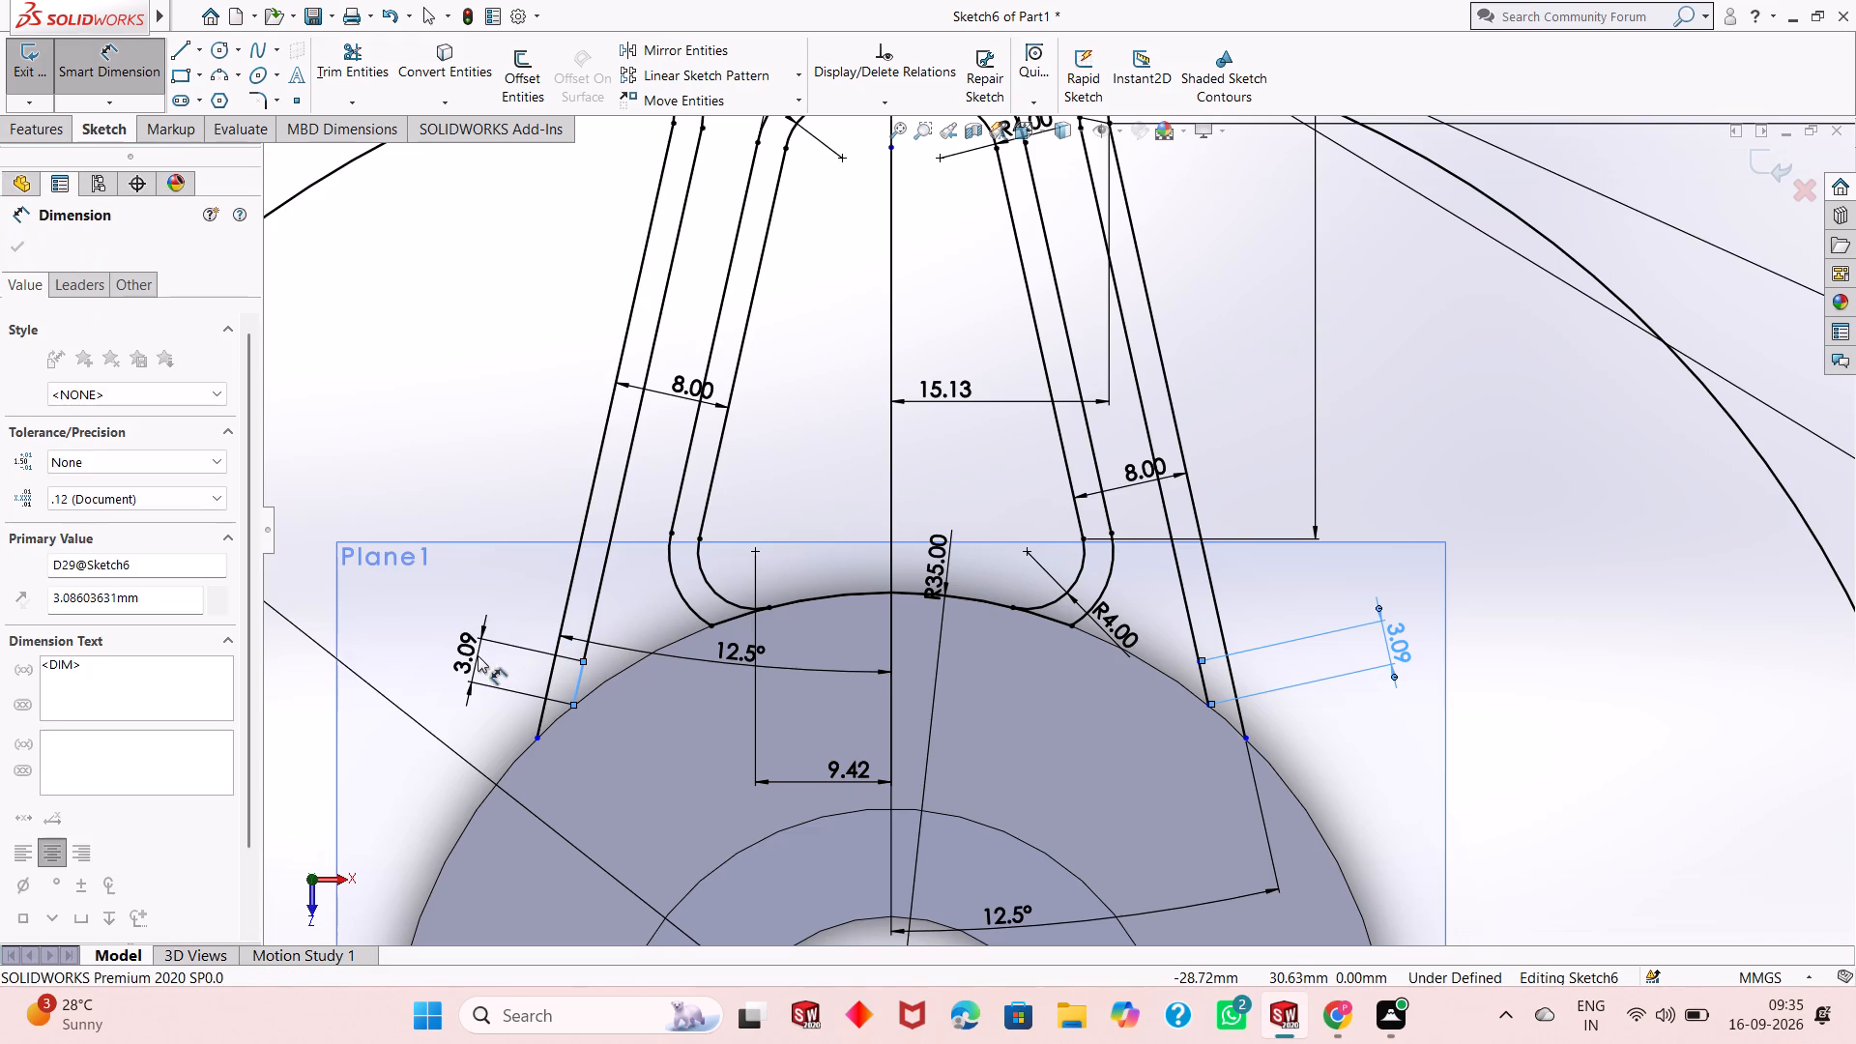
left_click(400, 628)
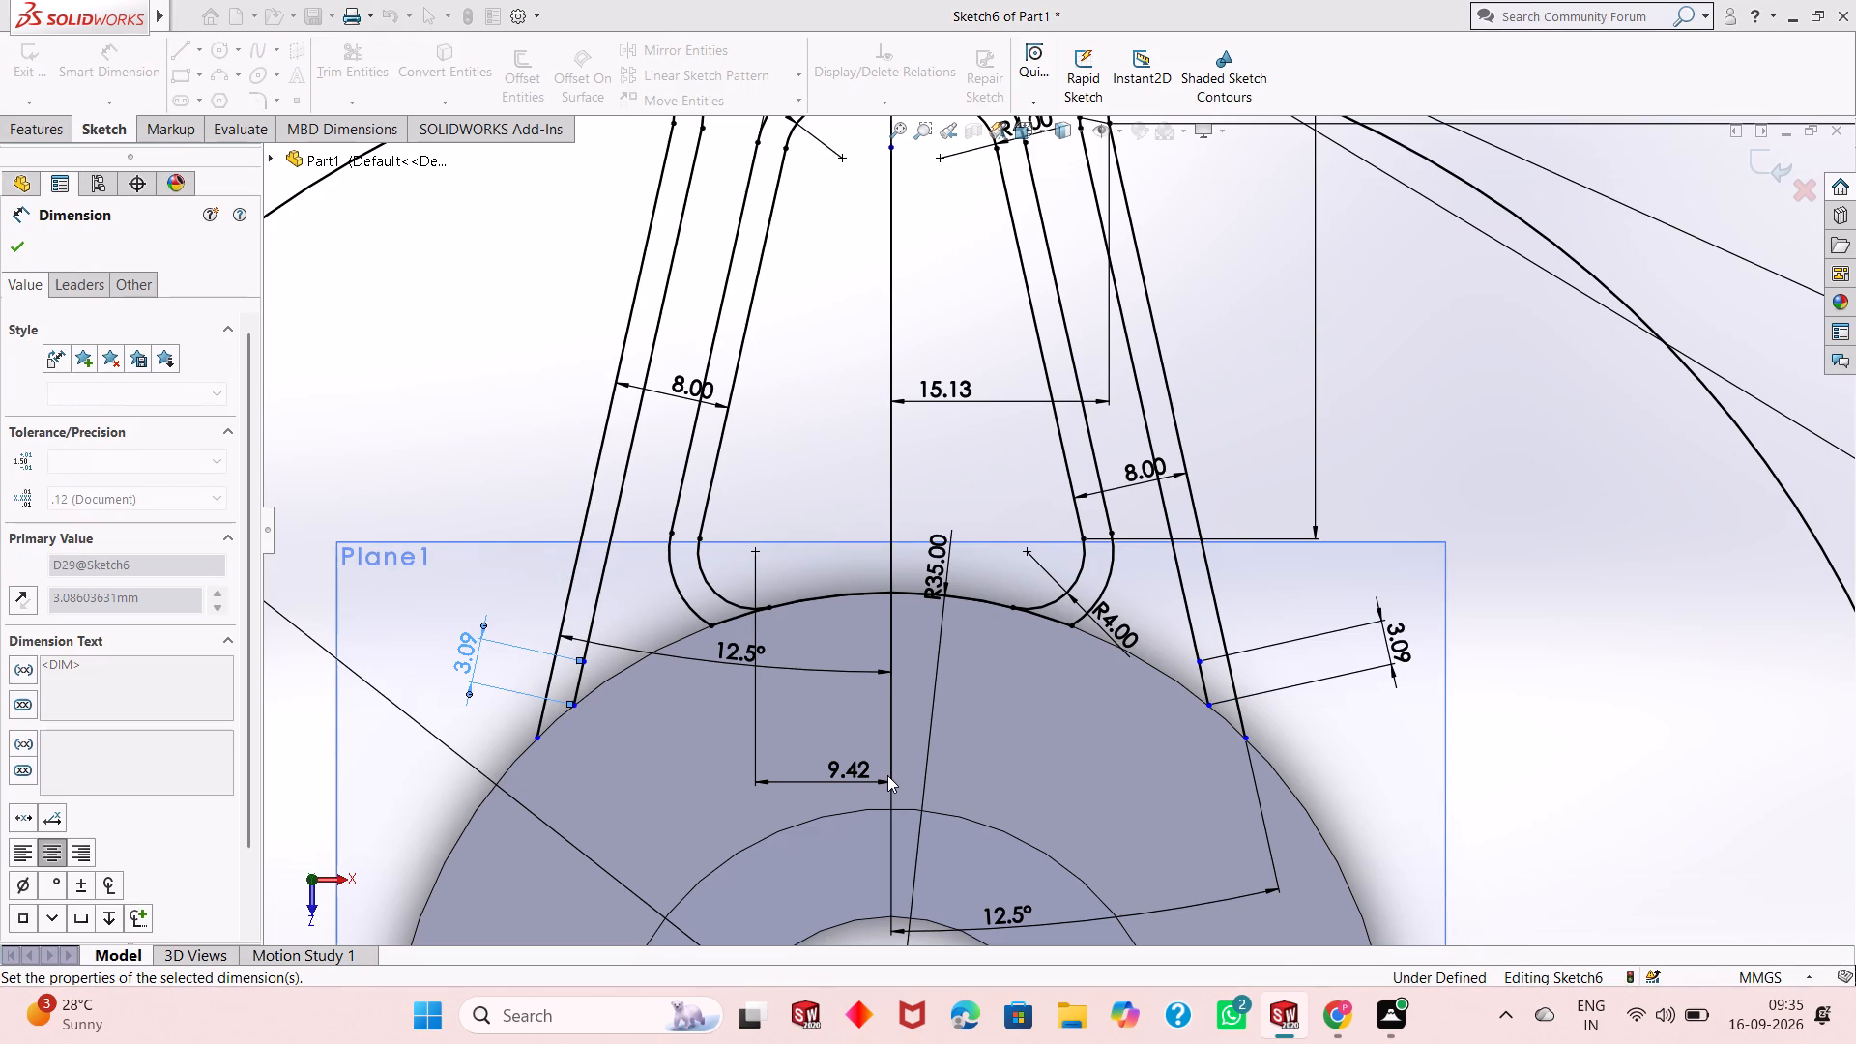
Dimension the vertical extent of the left outer lug line down to the hub edge.
scroll(593, 774, "down", 5)
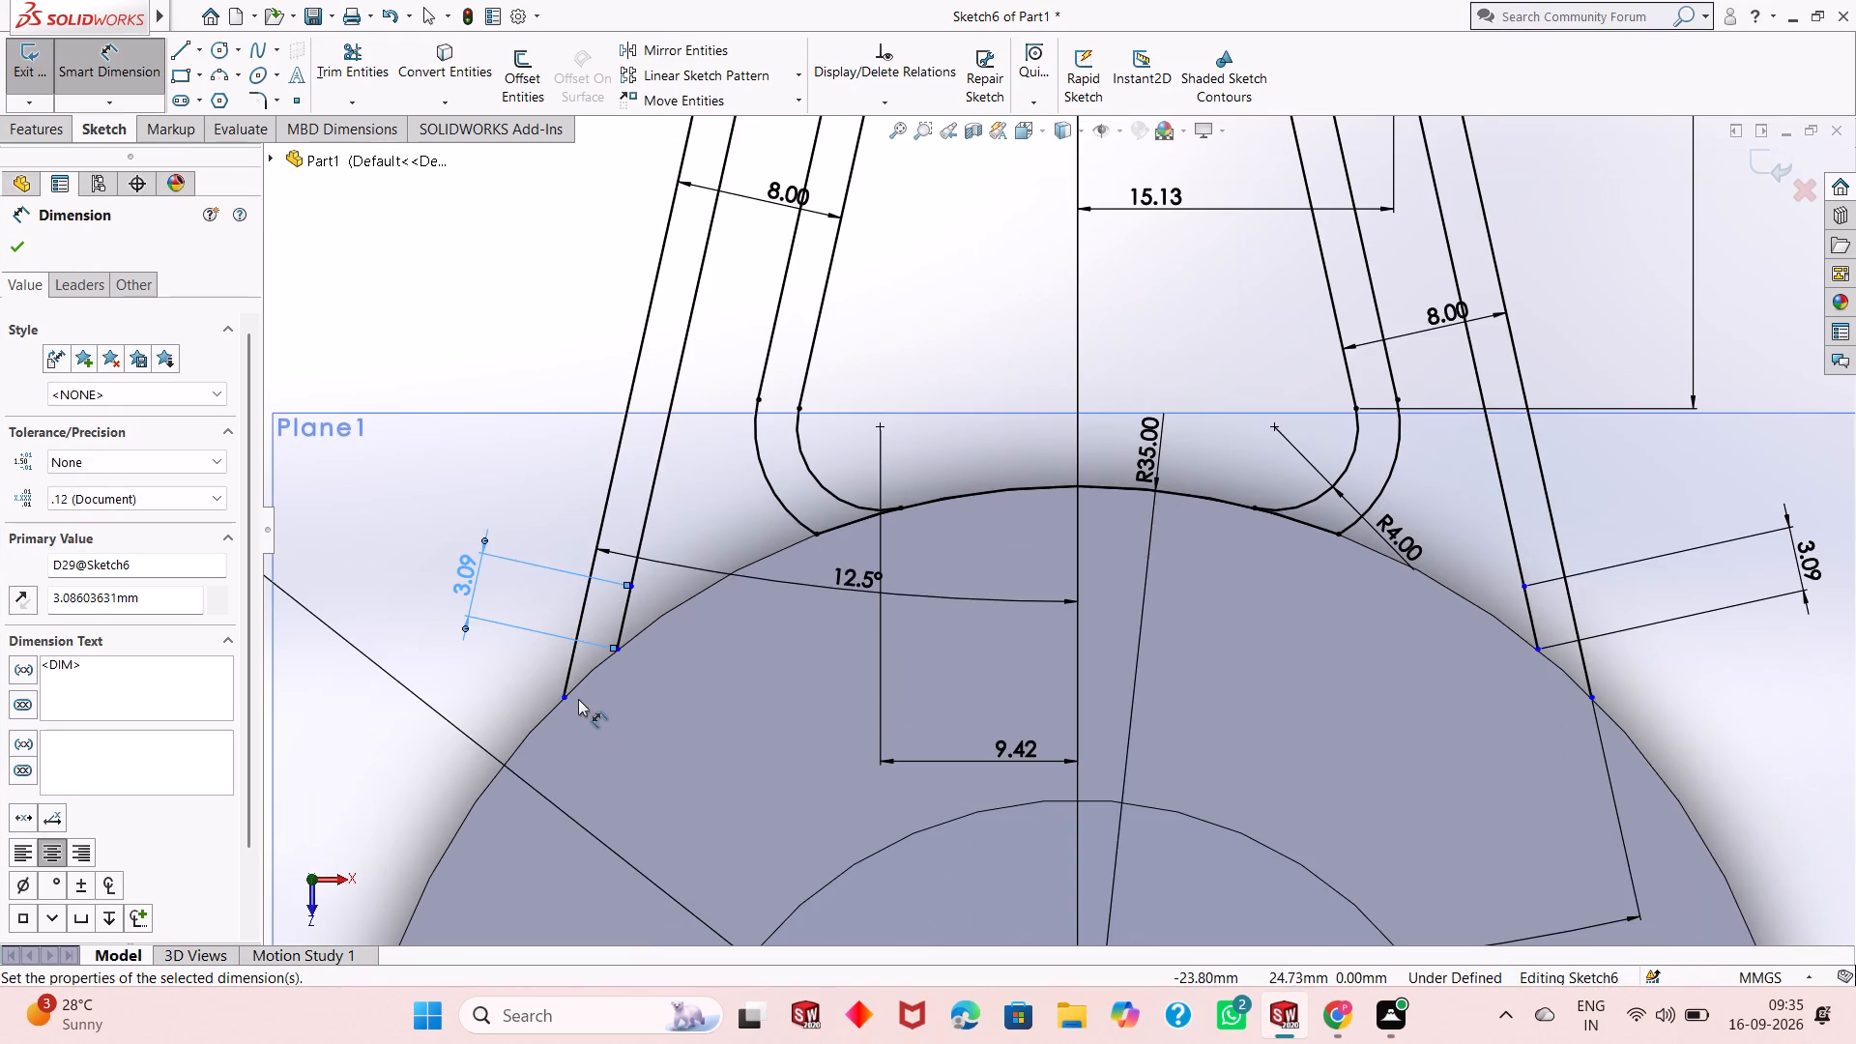
left_click(568, 676)
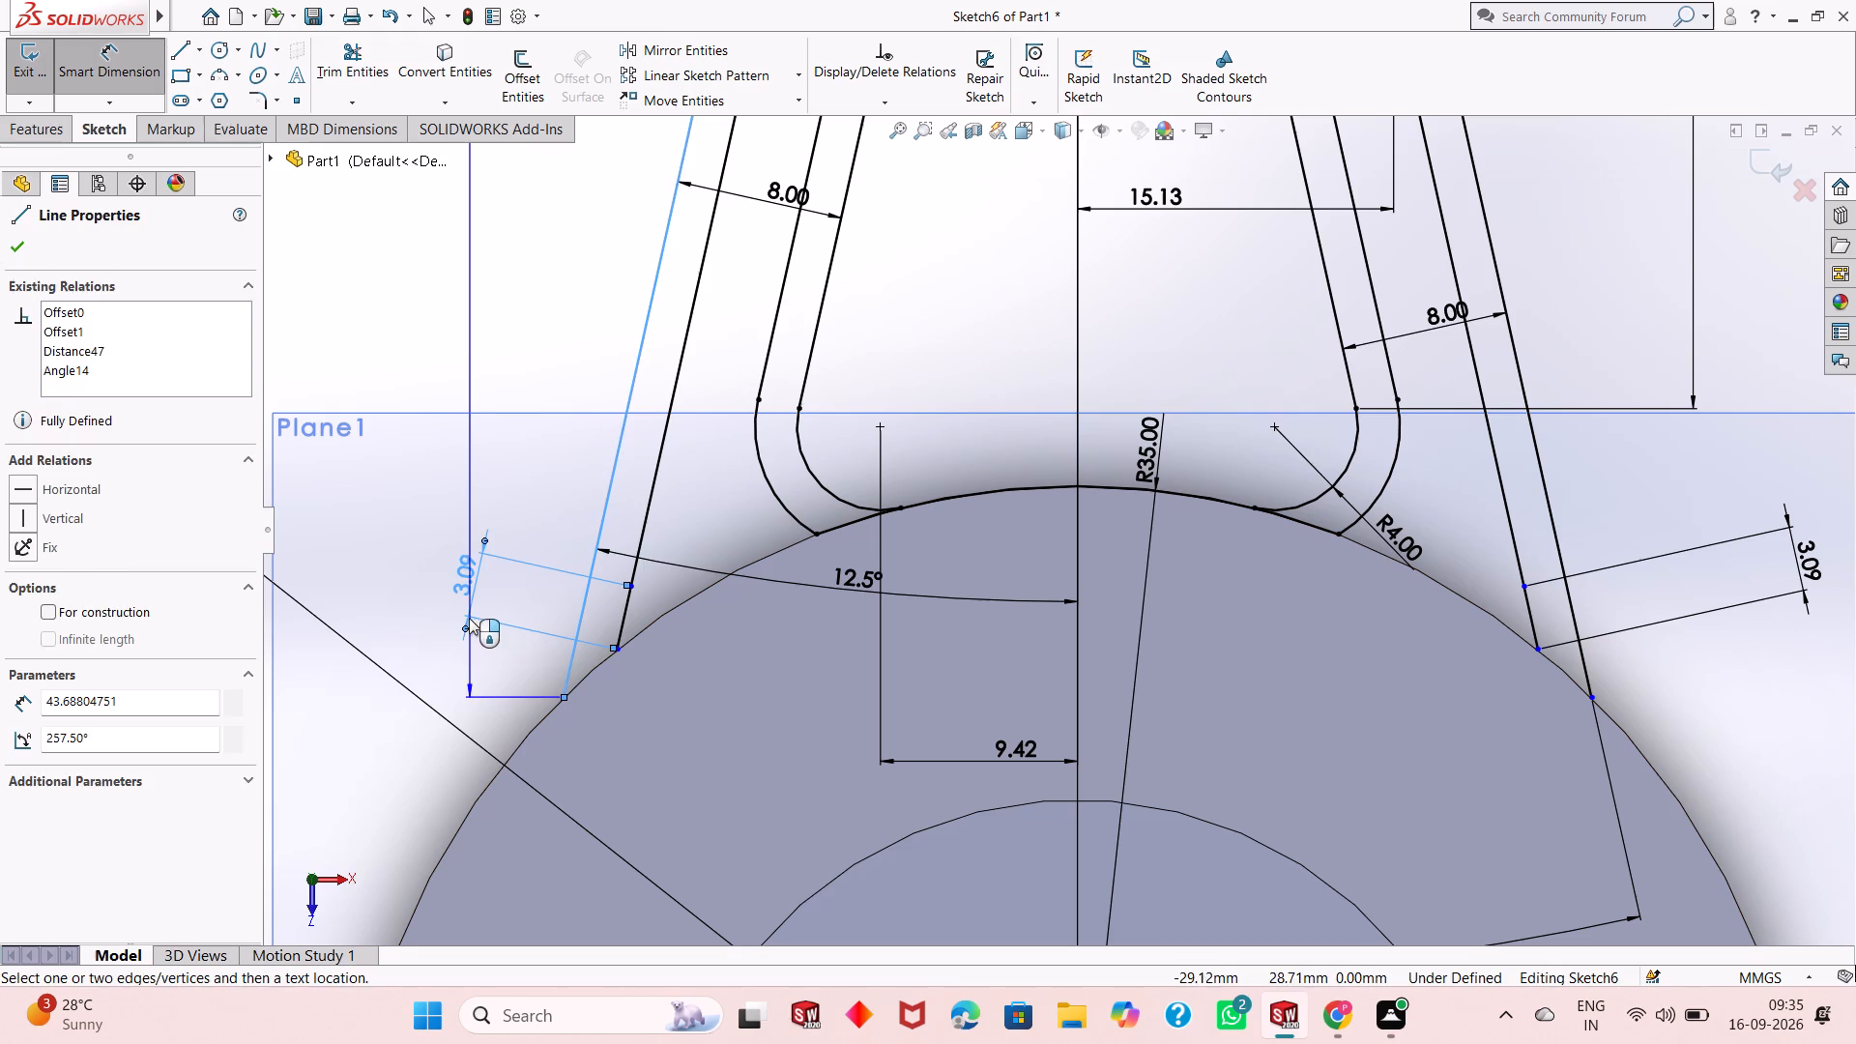
left_click(462, 616)
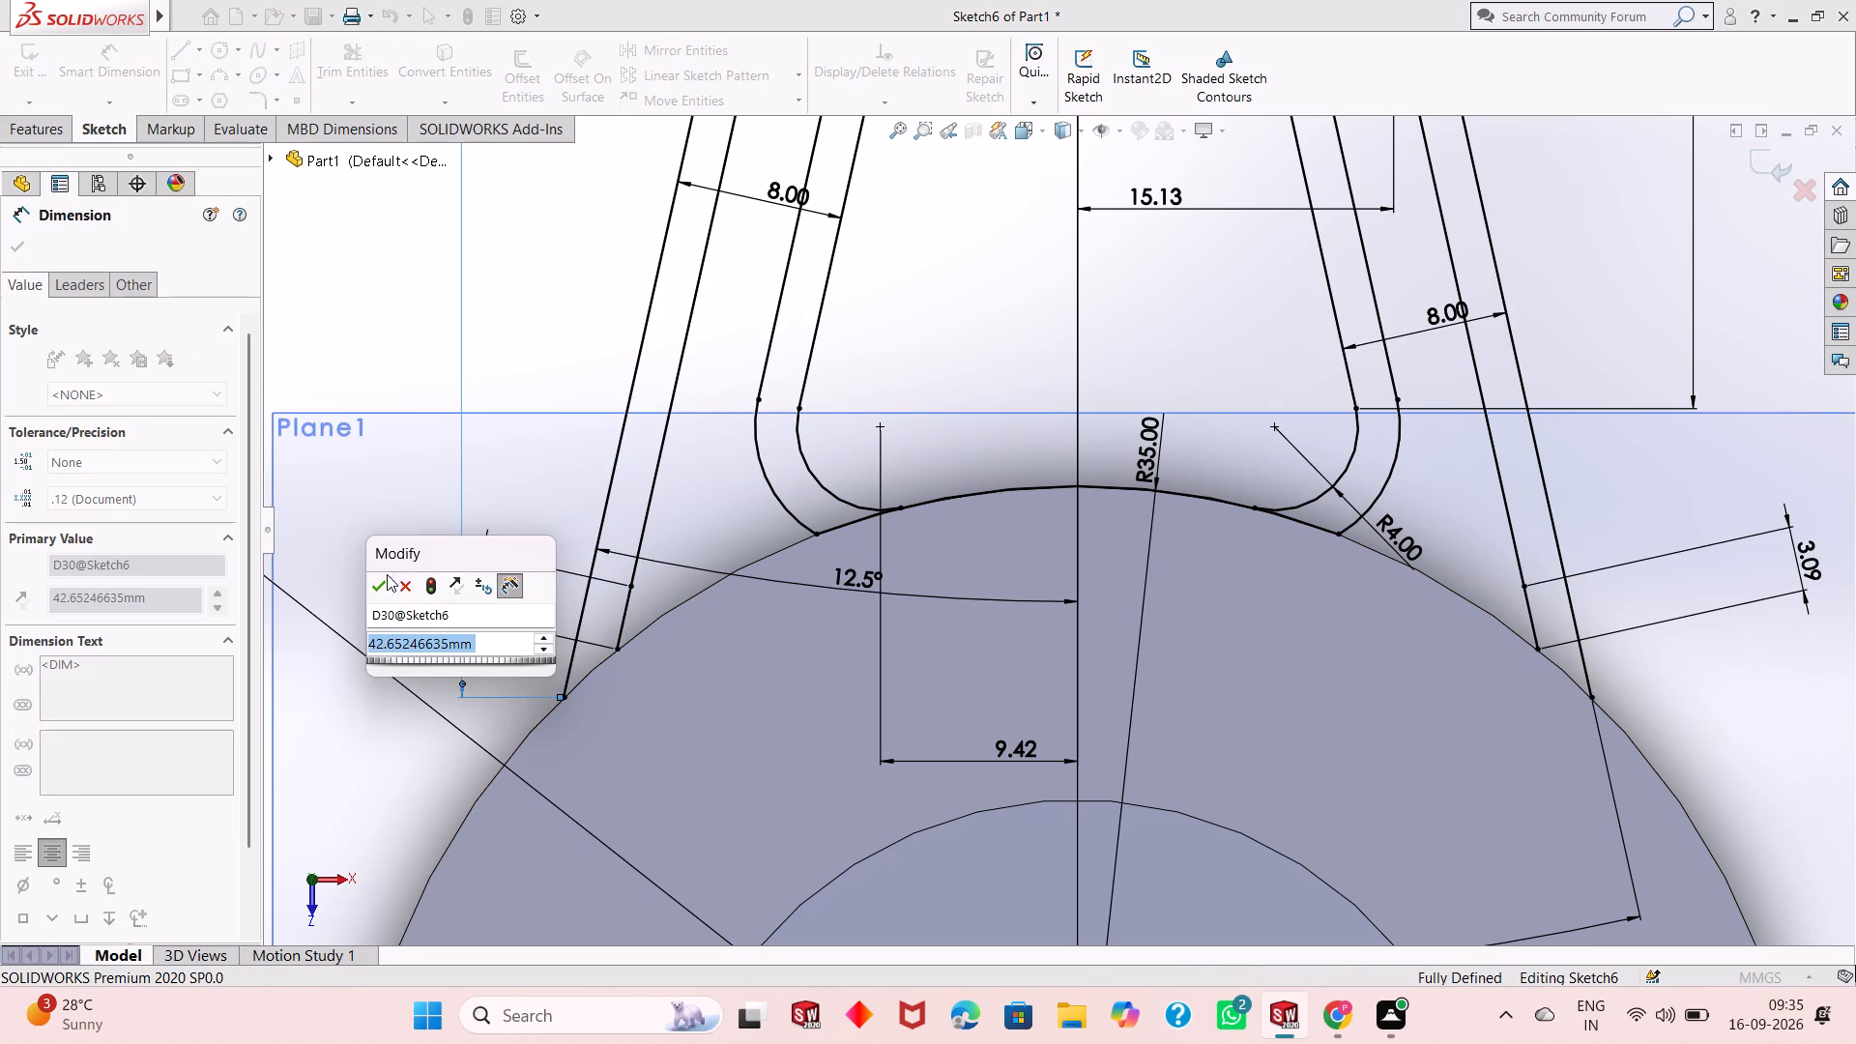
left_click(382, 578)
scroll(918, 710, "up", 3)
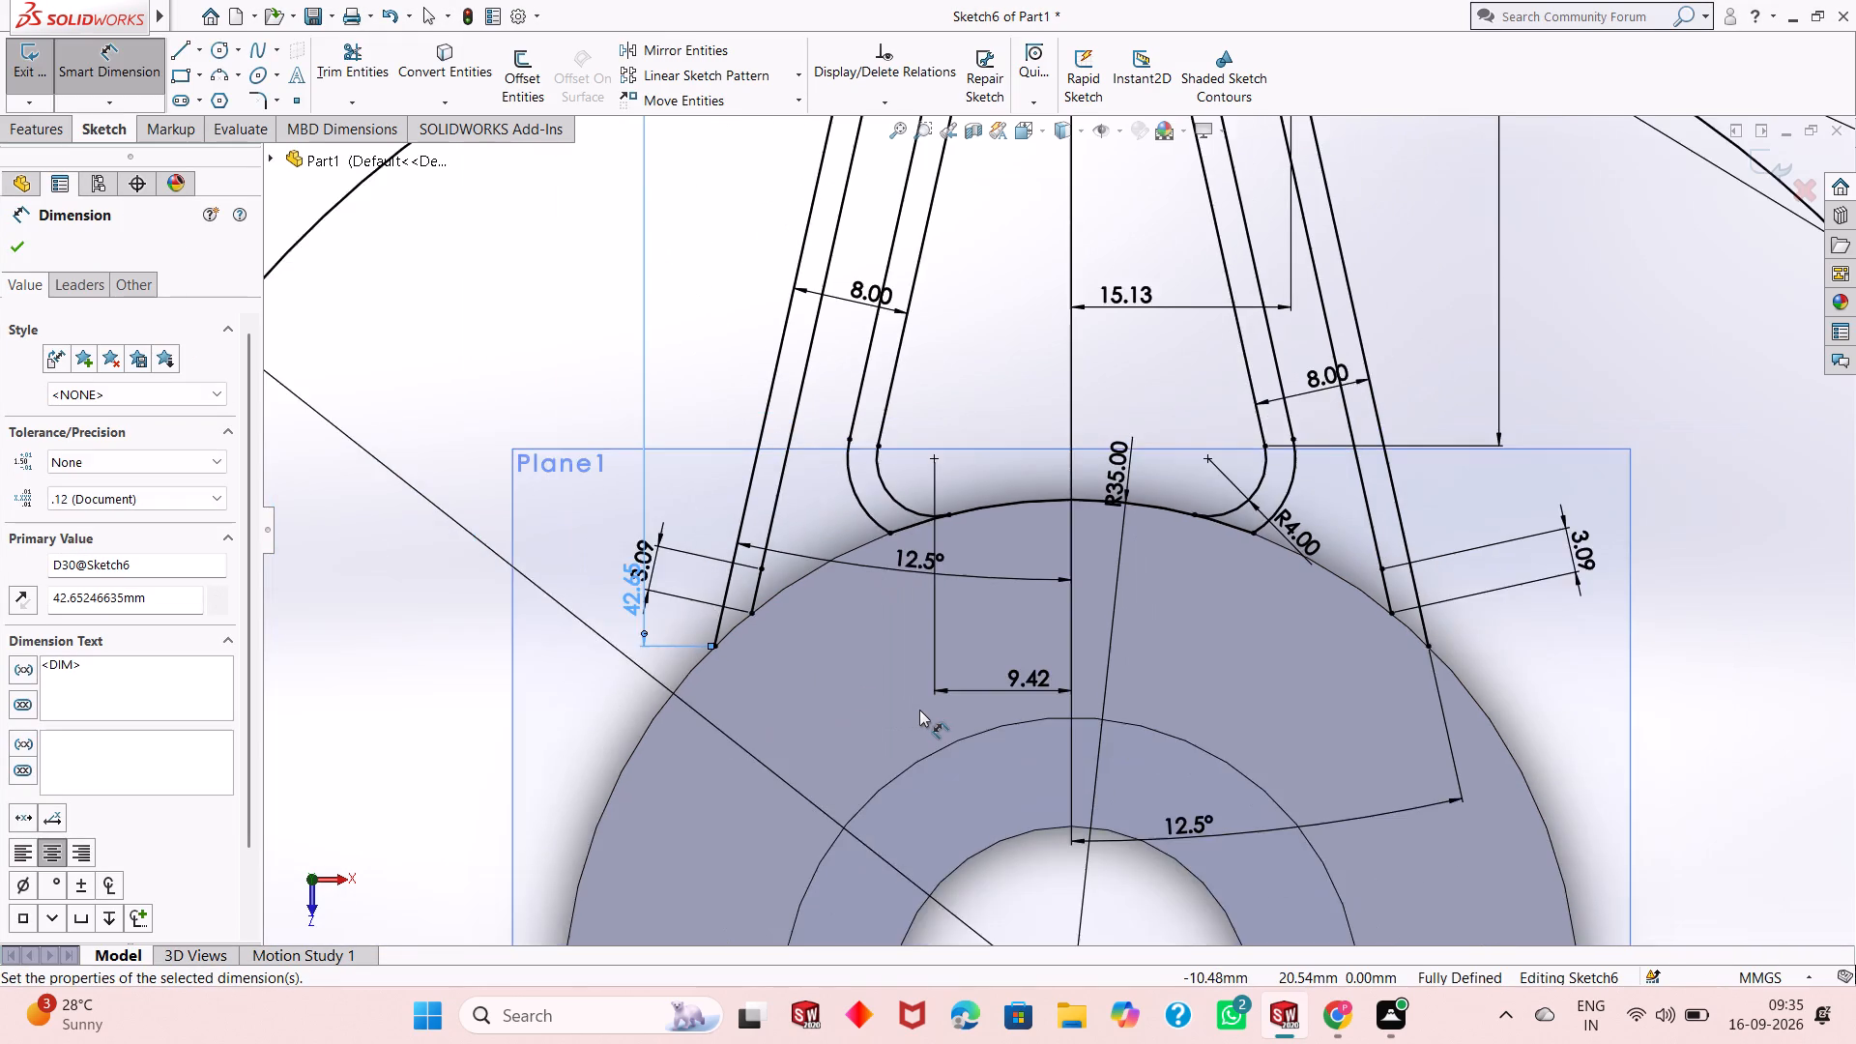
Examine the lug sketch from several angles, especially where the pocket's lower corners and the lug side lines meet the hub edge.
scroll(919, 710, "up", 7)
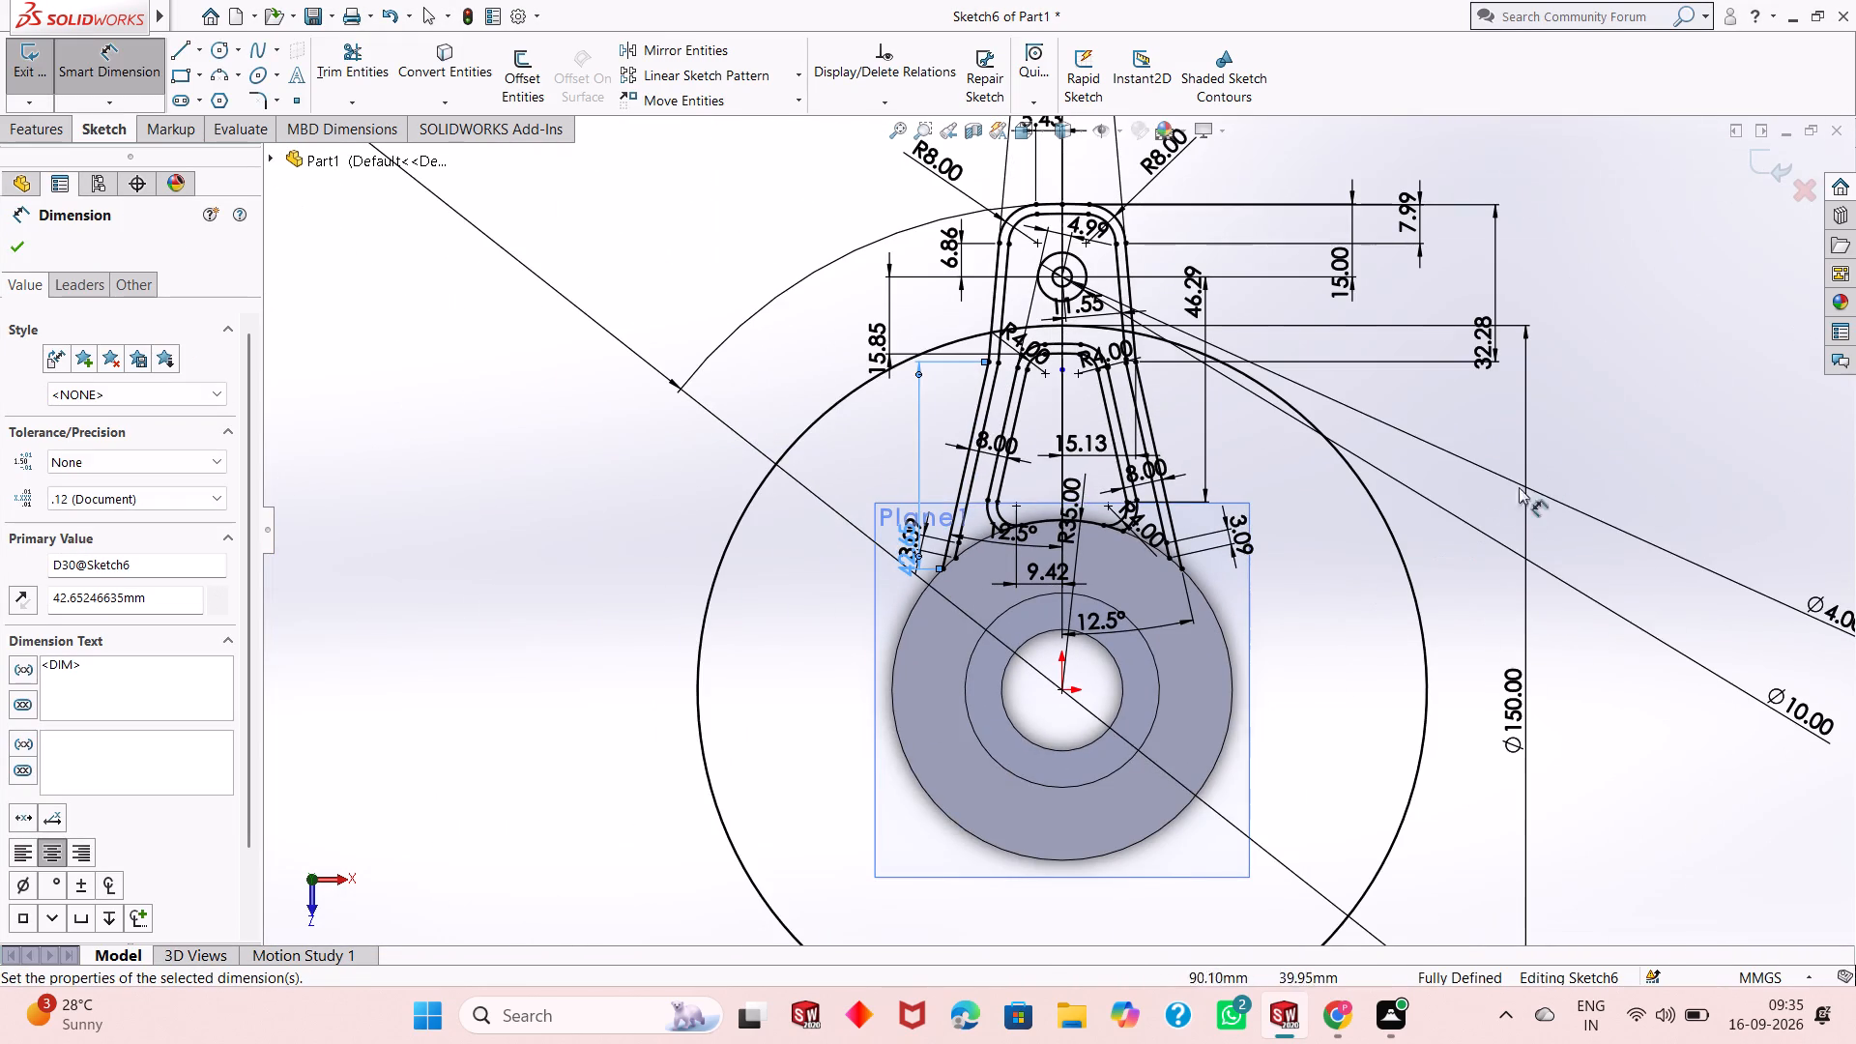
right_click(1580, 430)
left_click(1643, 489)
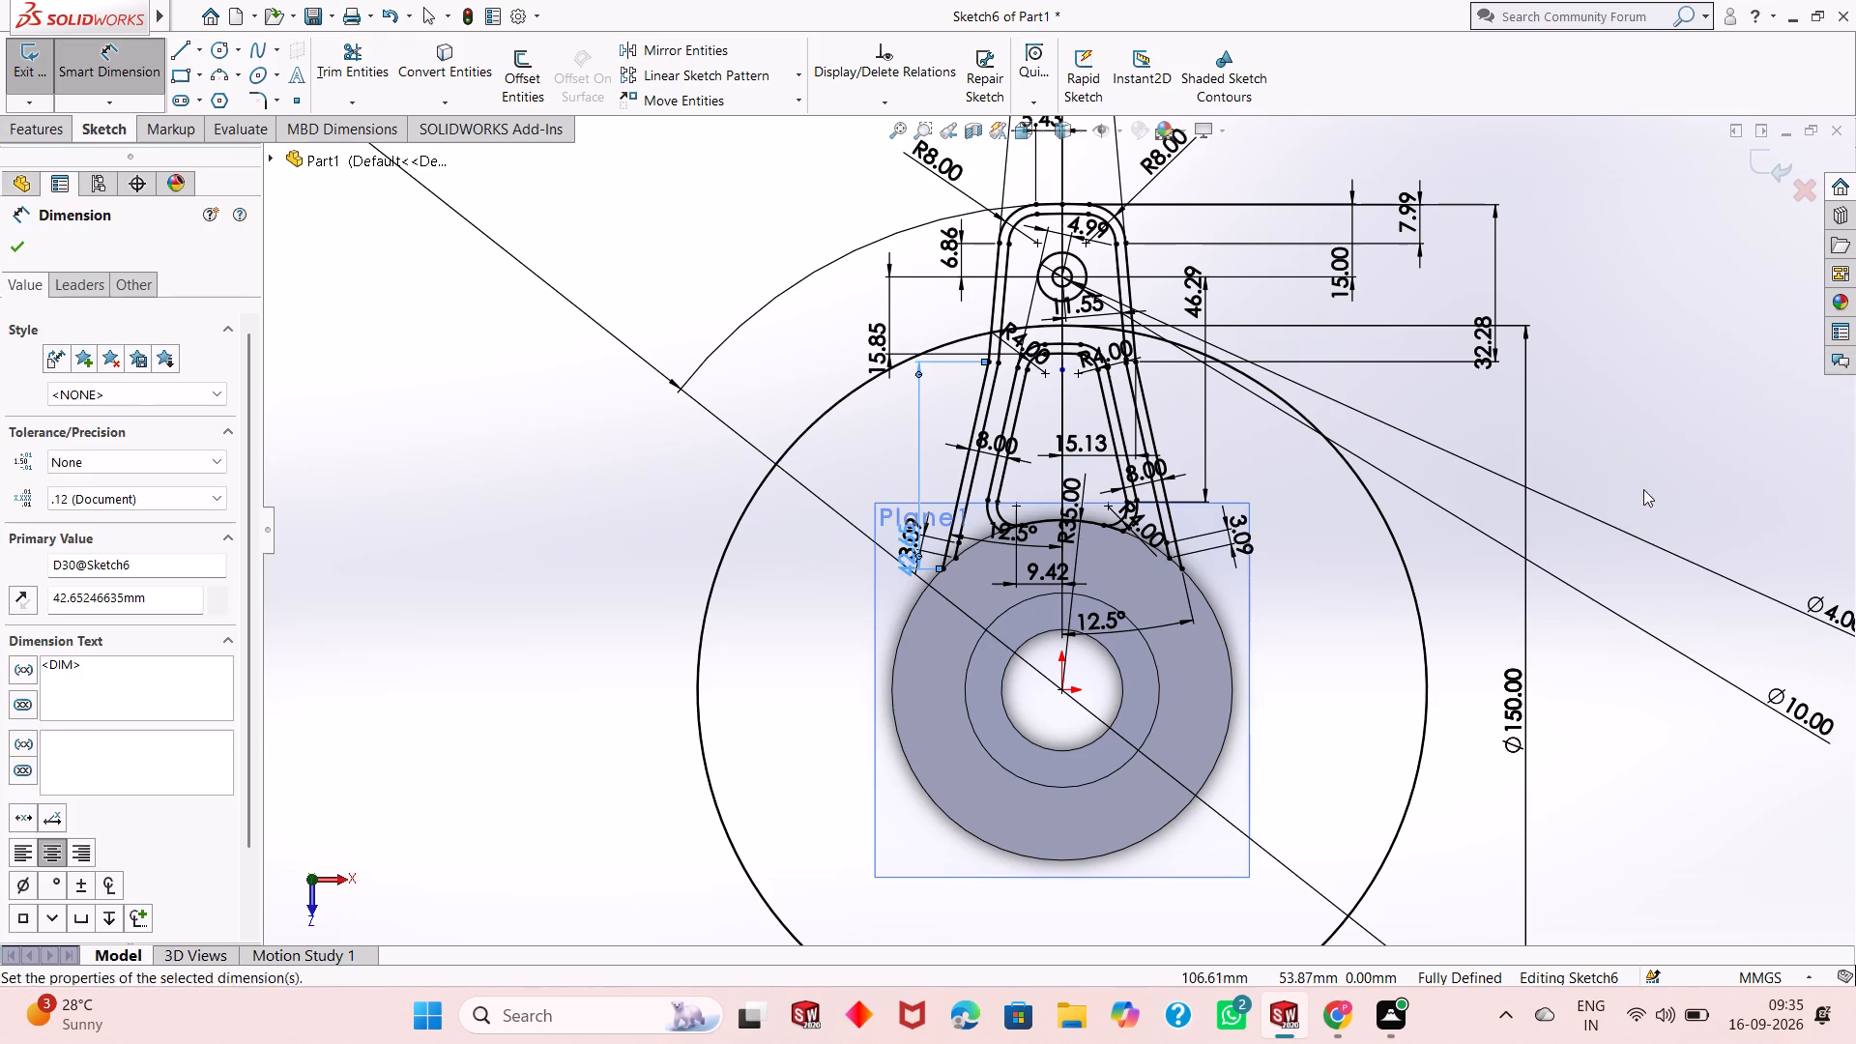
scroll(1137, 529, "down", 9)
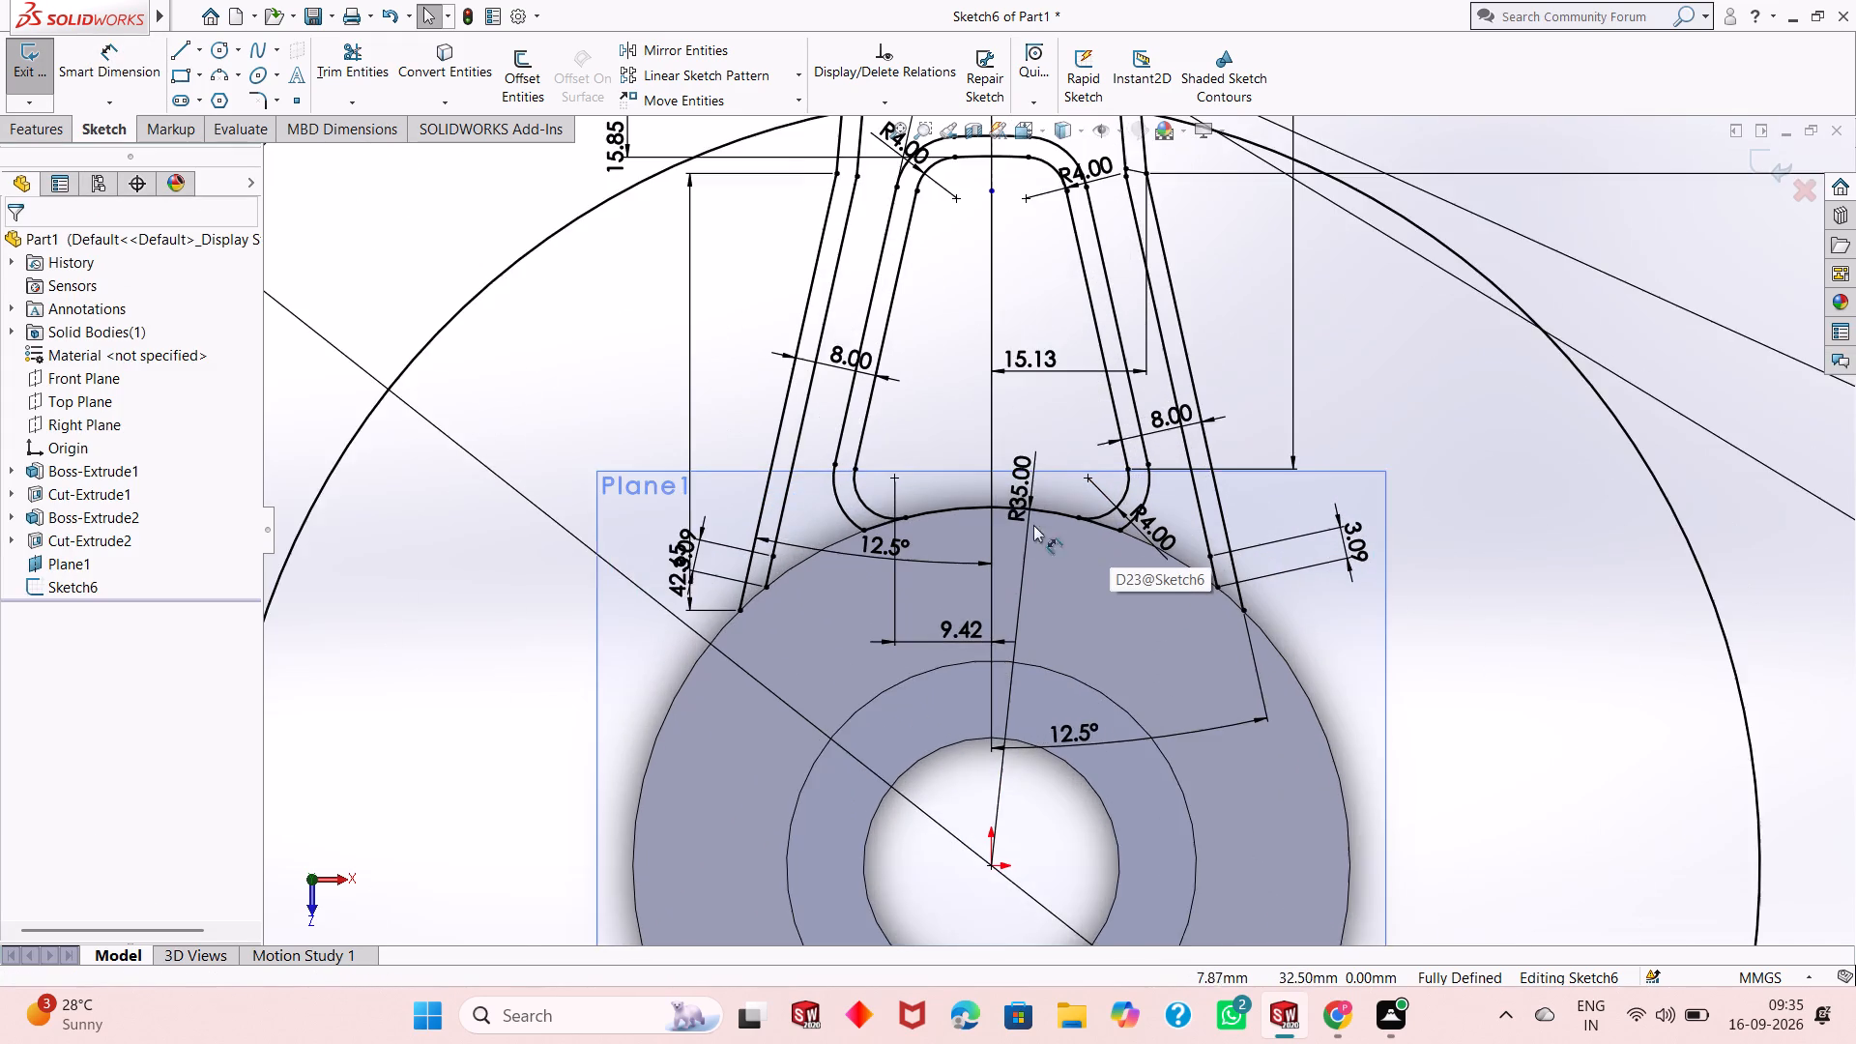
scroll(980, 513, "down", 13)
middle_click_drag(952, 549, 974, 547)
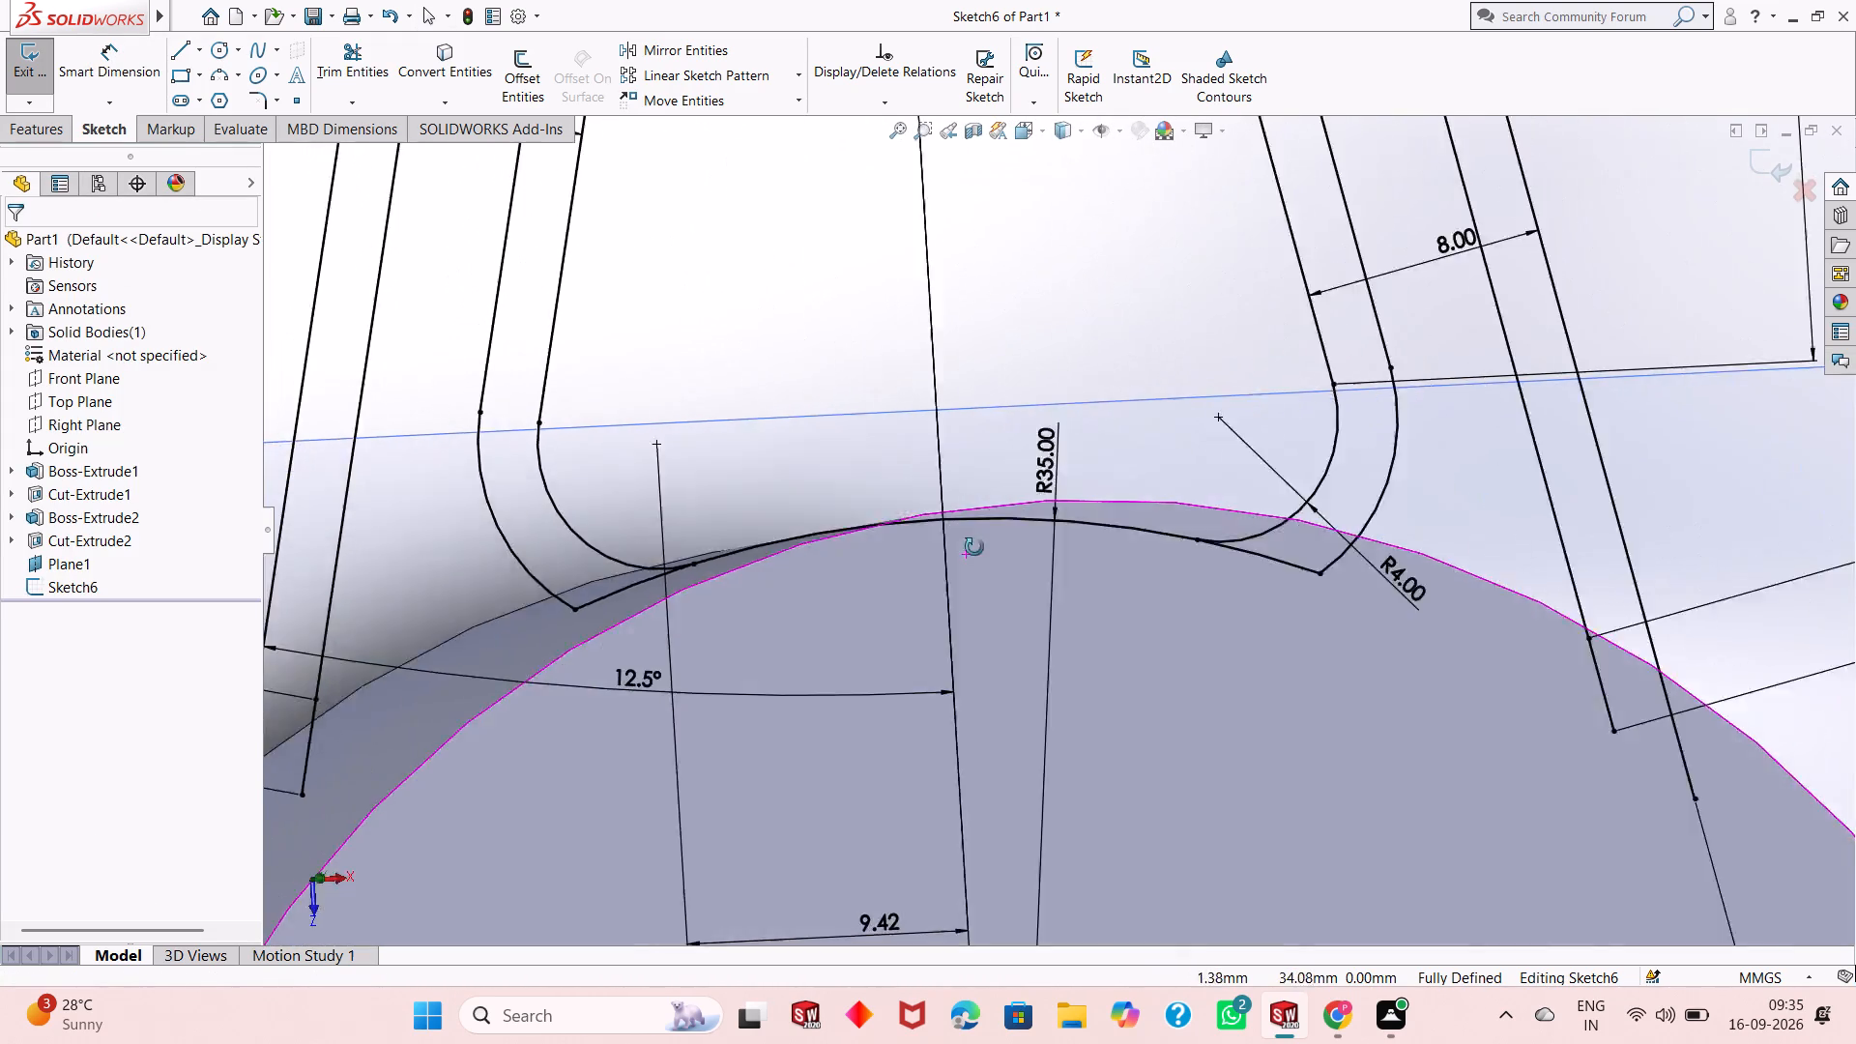
middle_click_drag(974, 547, 695, 578)
scroll(935, 551, "down", 4)
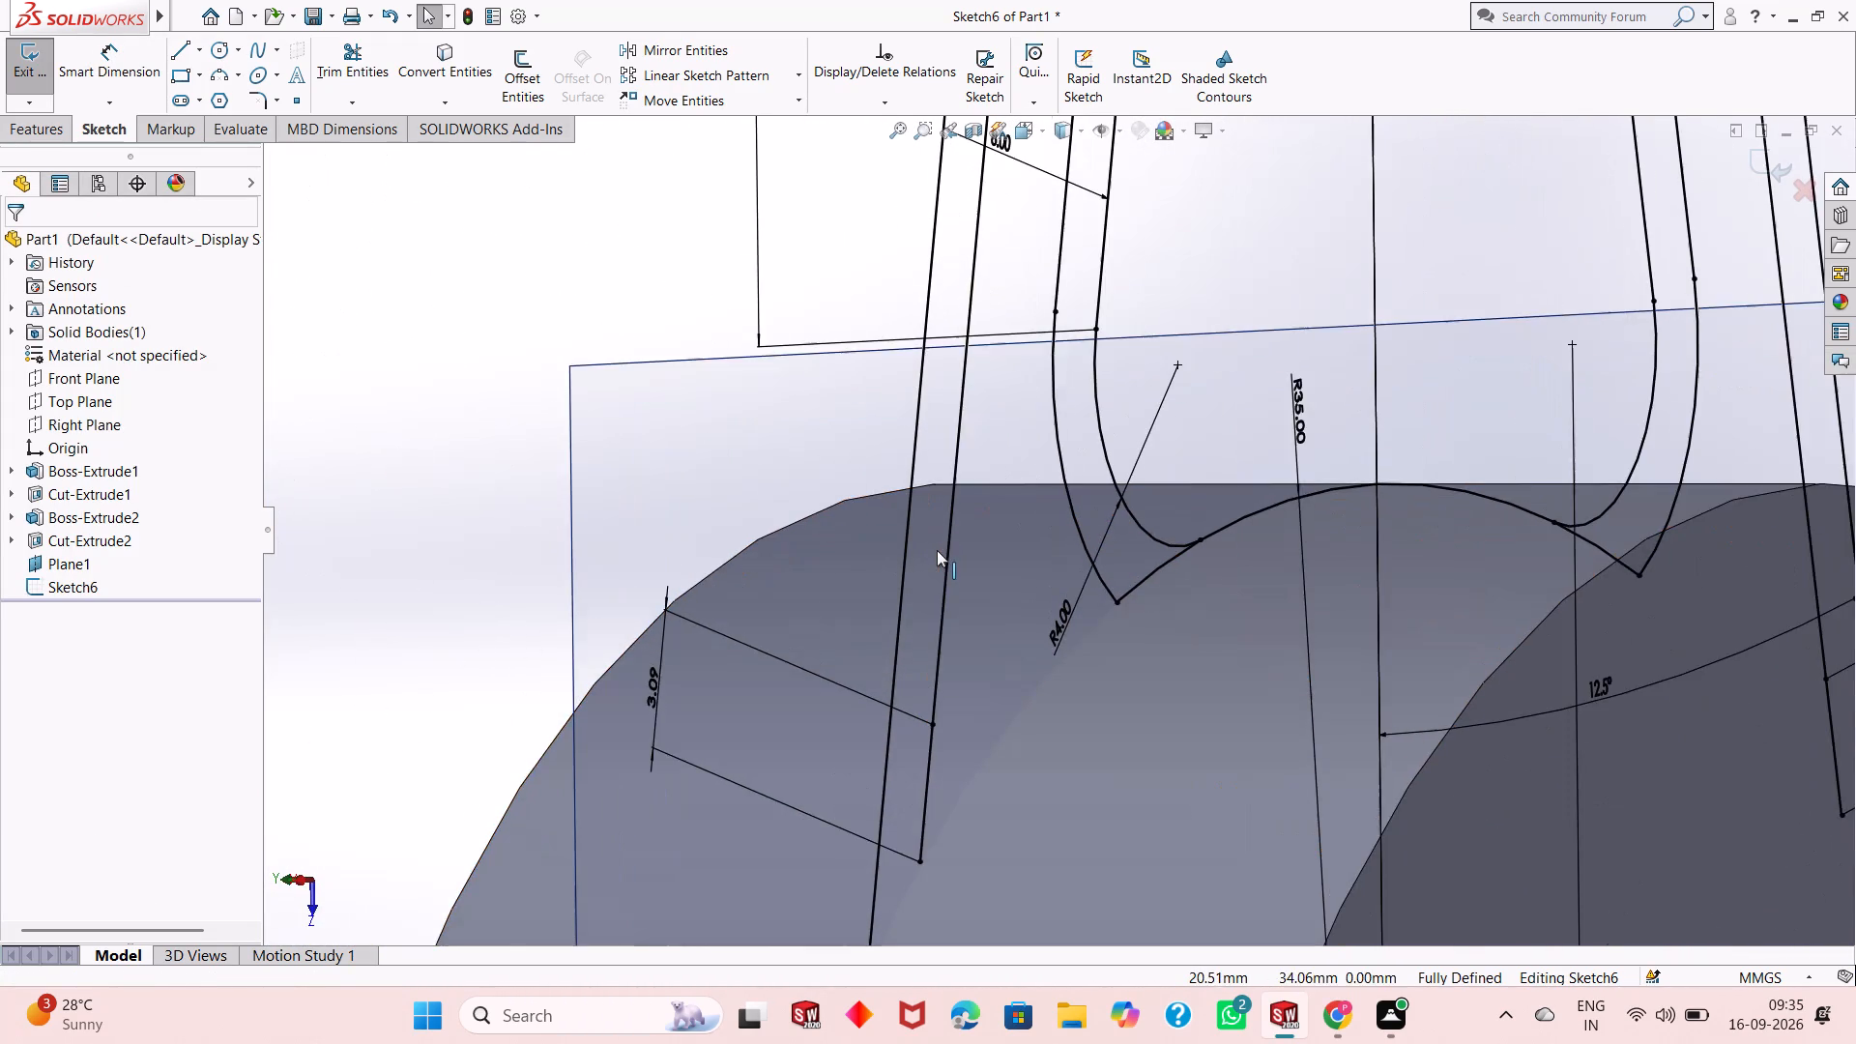
scroll(937, 550, "up", 2)
scroll(1405, 516, "down", 5)
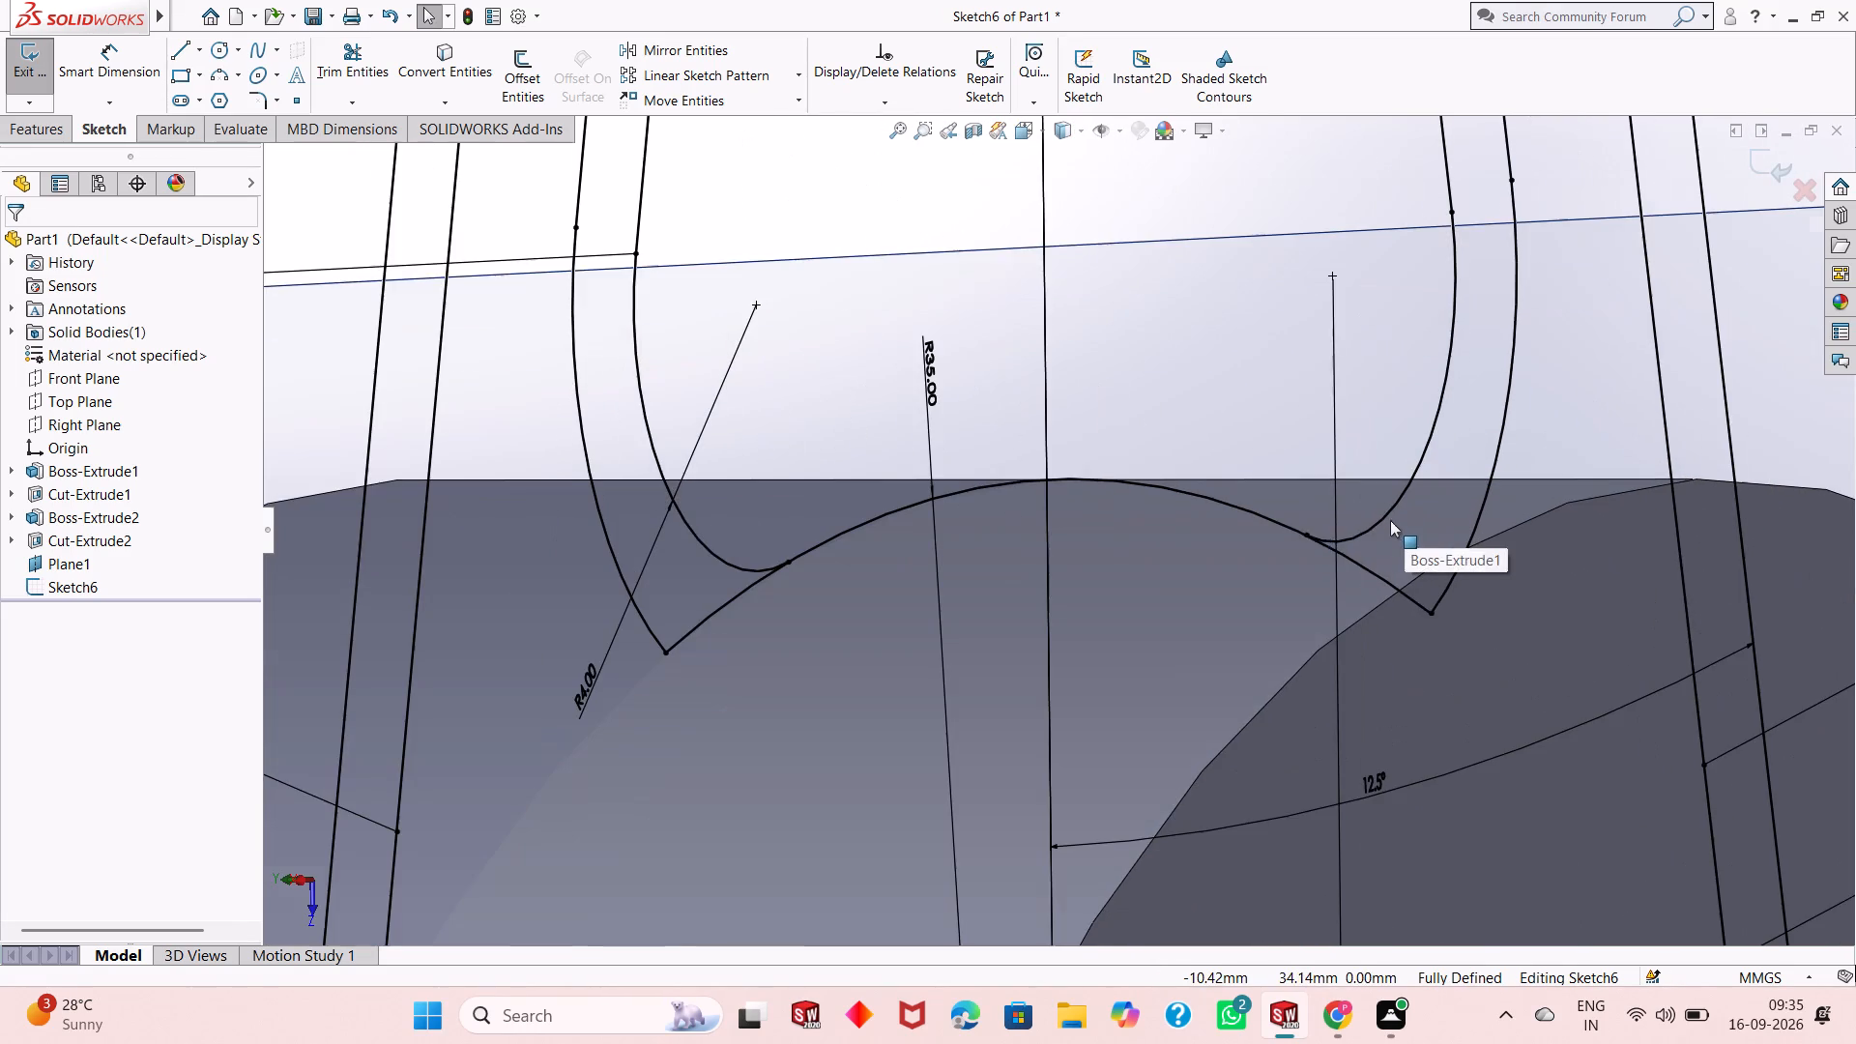
scroll(730, 569, "down", 8)
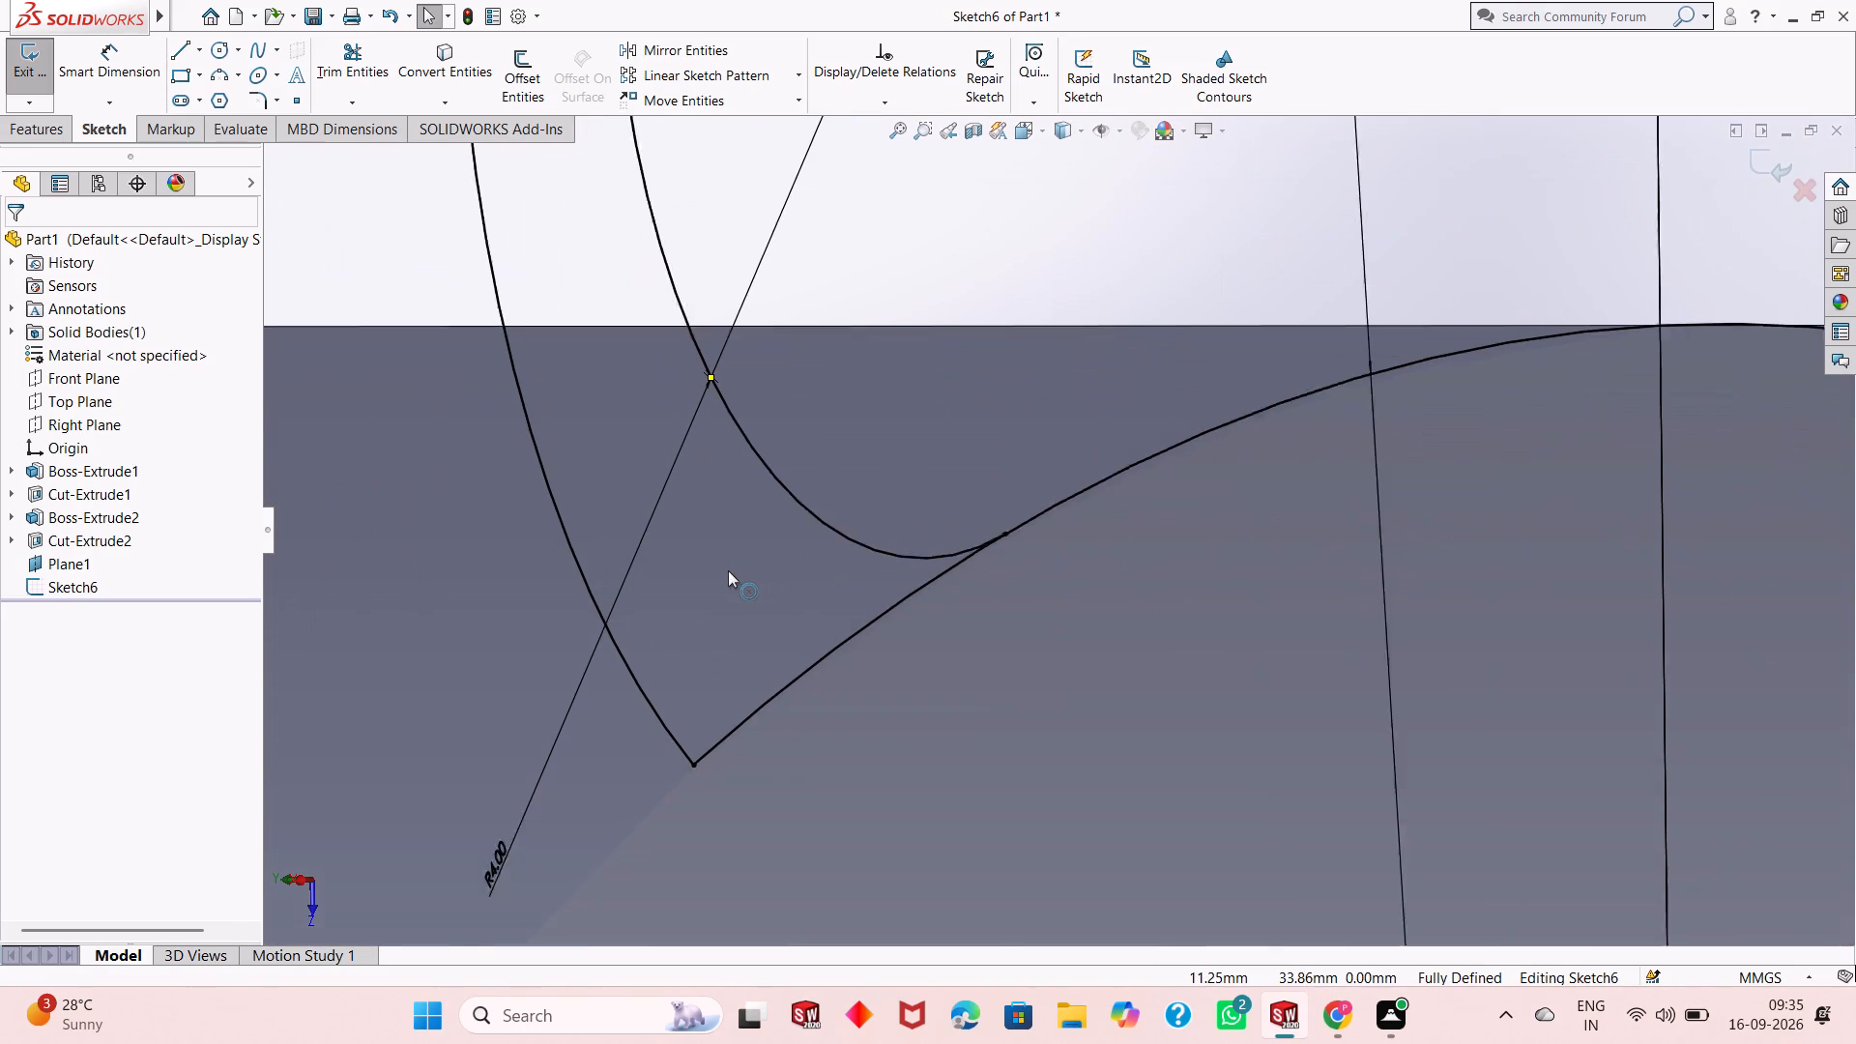
scroll(728, 570, "up", 12)
middle_click_drag(738, 558, 803, 531)
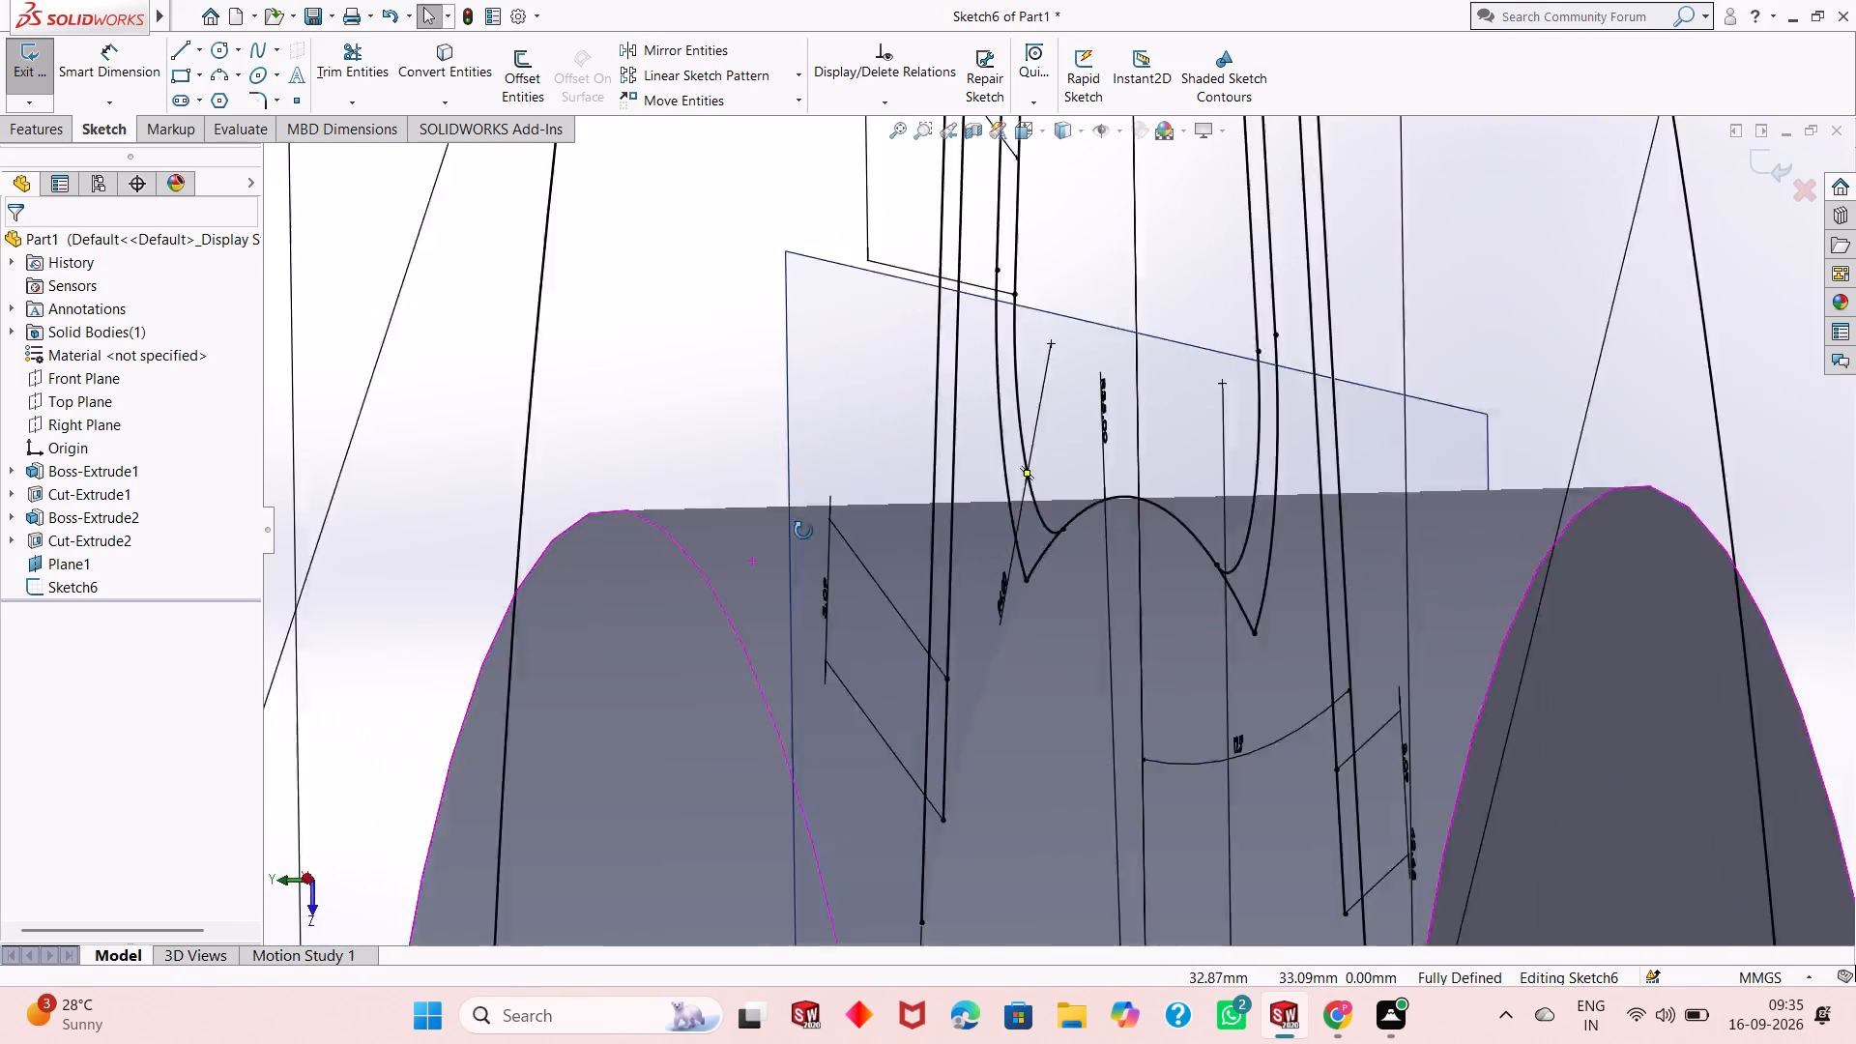
middle_click_drag(803, 531, 909, 510)
scroll(909, 510, "up", 5)
middle_click_drag(648, 570, 718, 561)
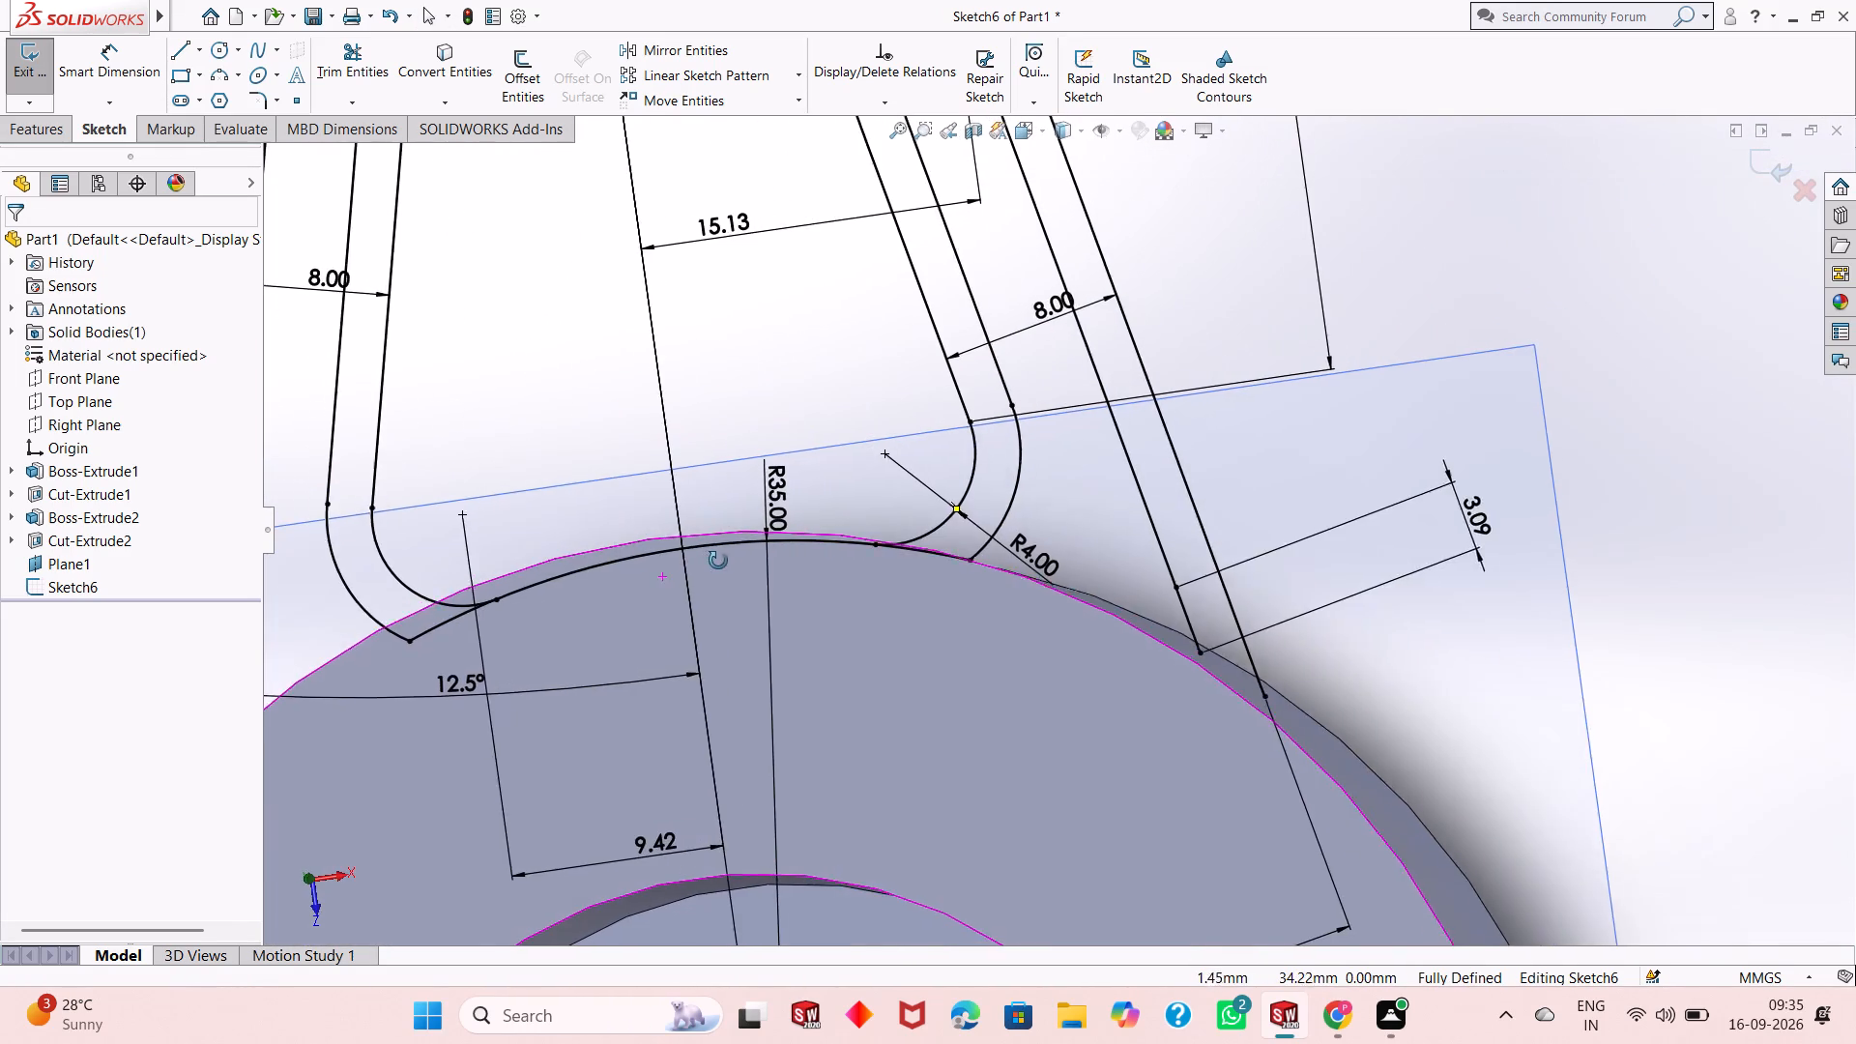
middle_click_drag(718, 561, 720, 561)
scroll(721, 560, "up", 6)
middle_click_drag(606, 594, 764, 597)
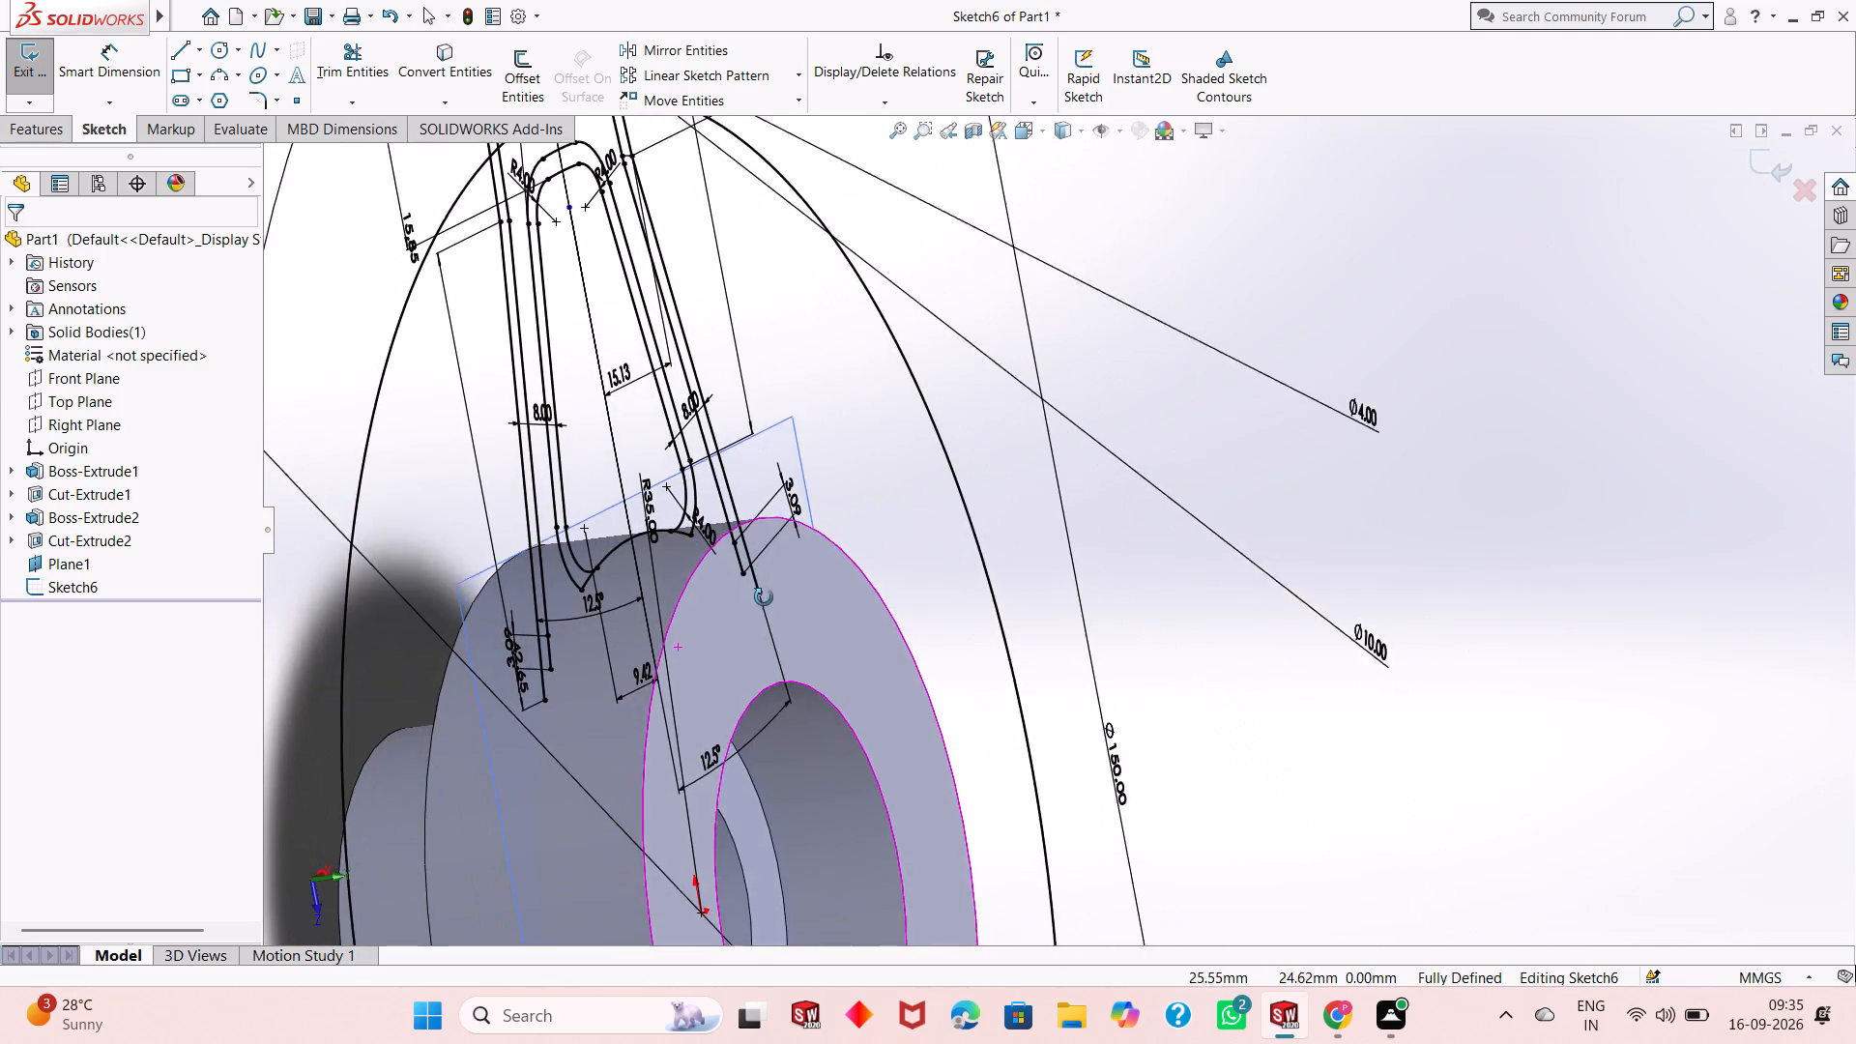
middle_click_drag(764, 597, 764, 598)
scroll(675, 588, "down", 4)
scroll(587, 584, "down", 8)
middle_click_drag(768, 532, 760, 532)
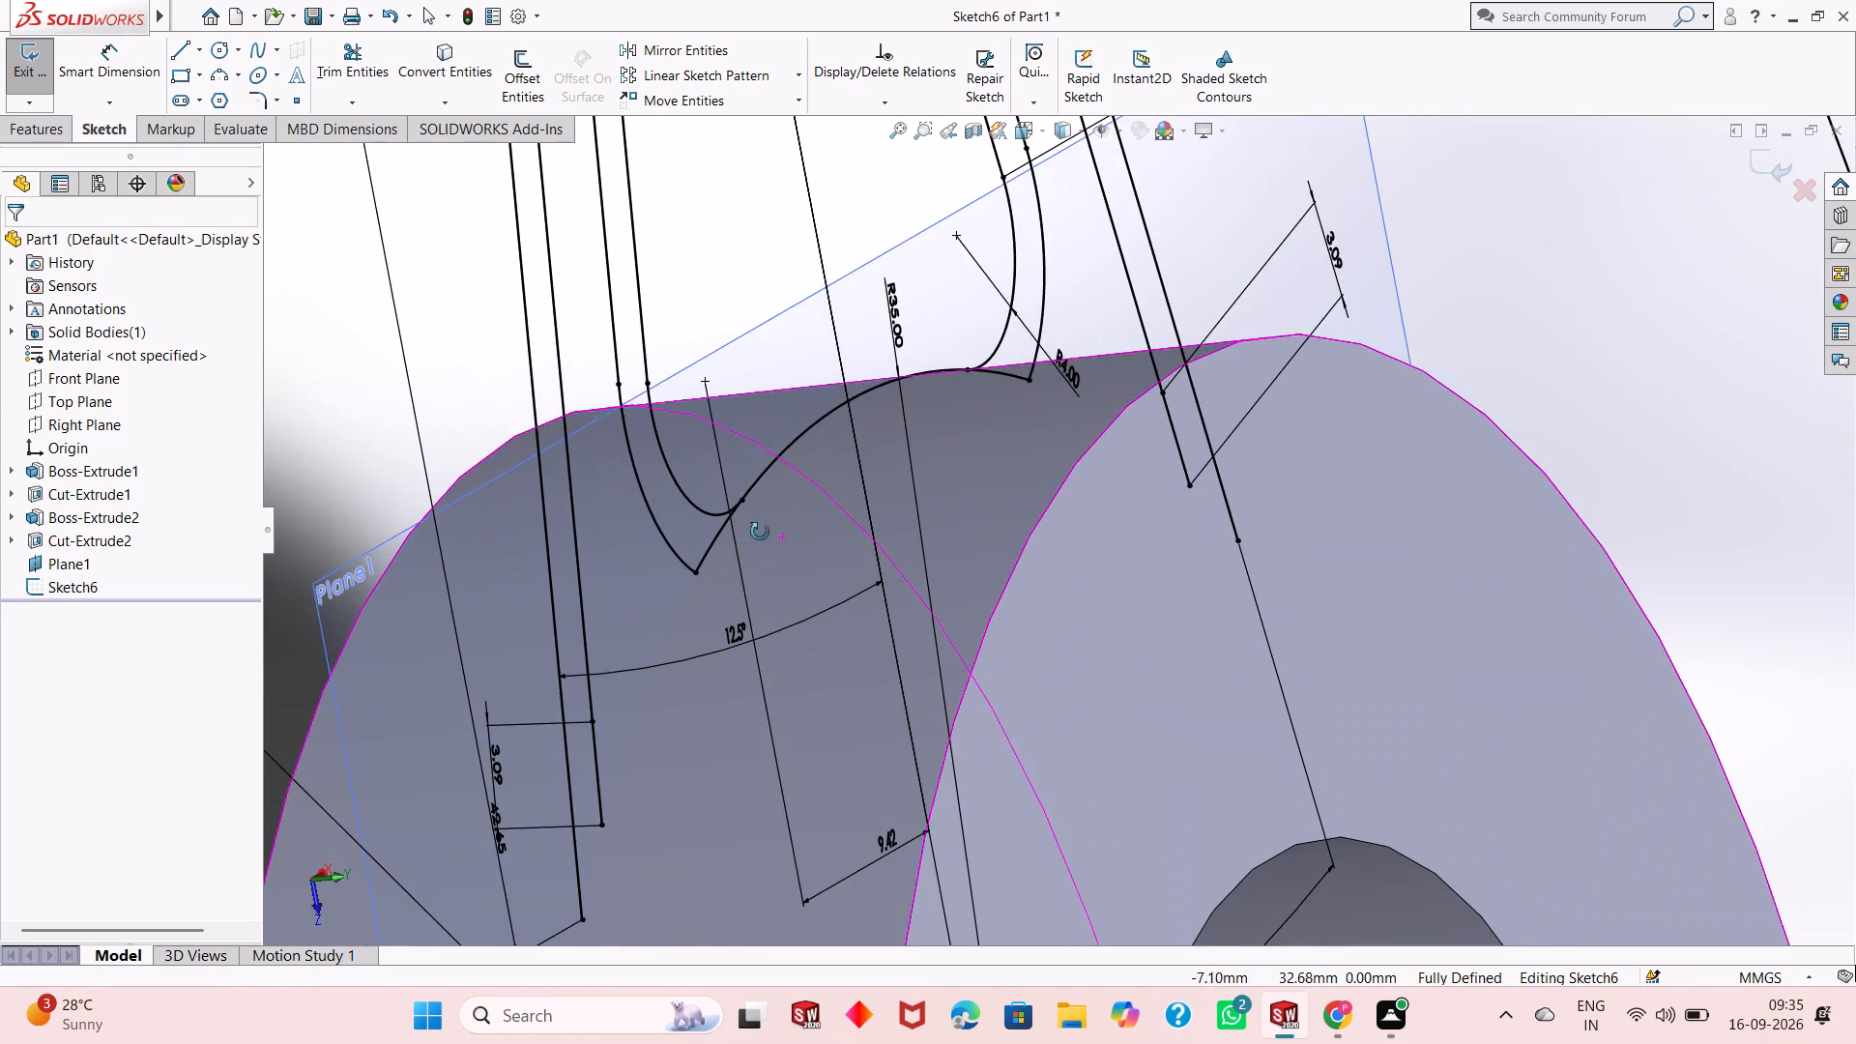
middle_click_drag(760, 532, 674, 544)
scroll(674, 544, "up", 5)
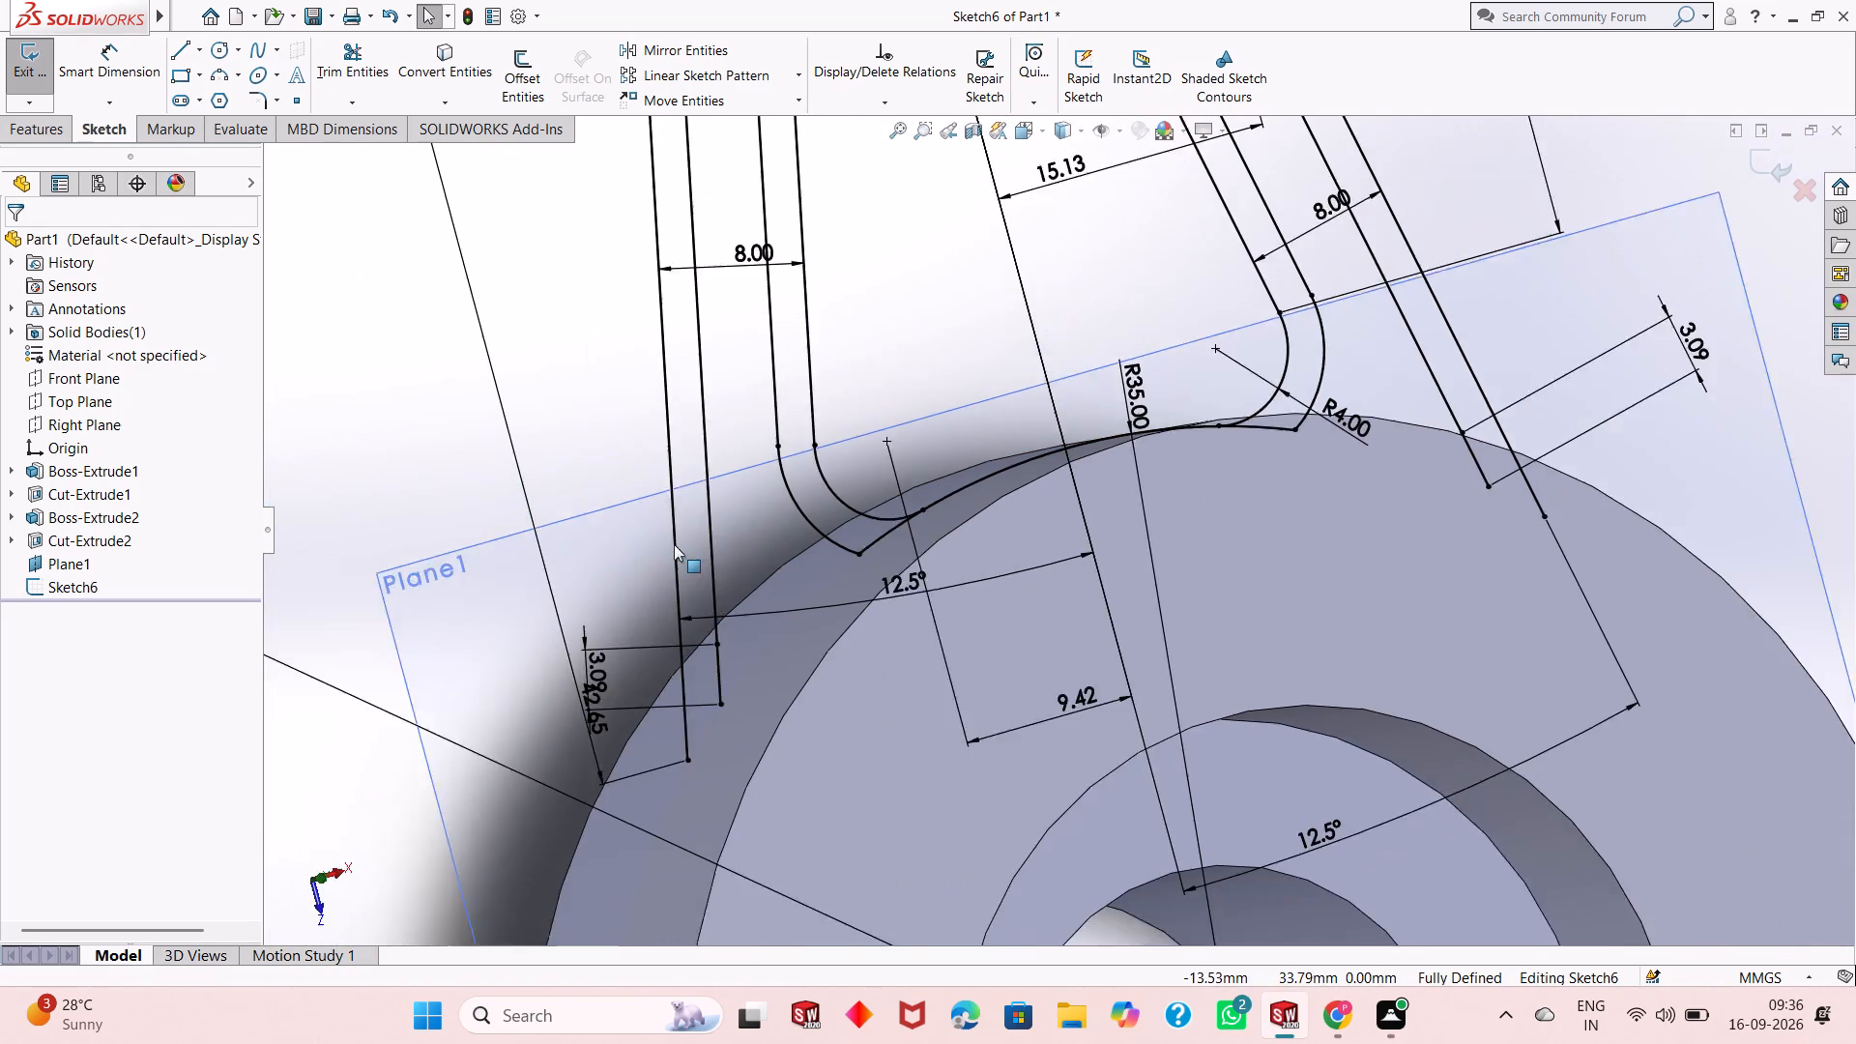
scroll(674, 544, "up", 5)
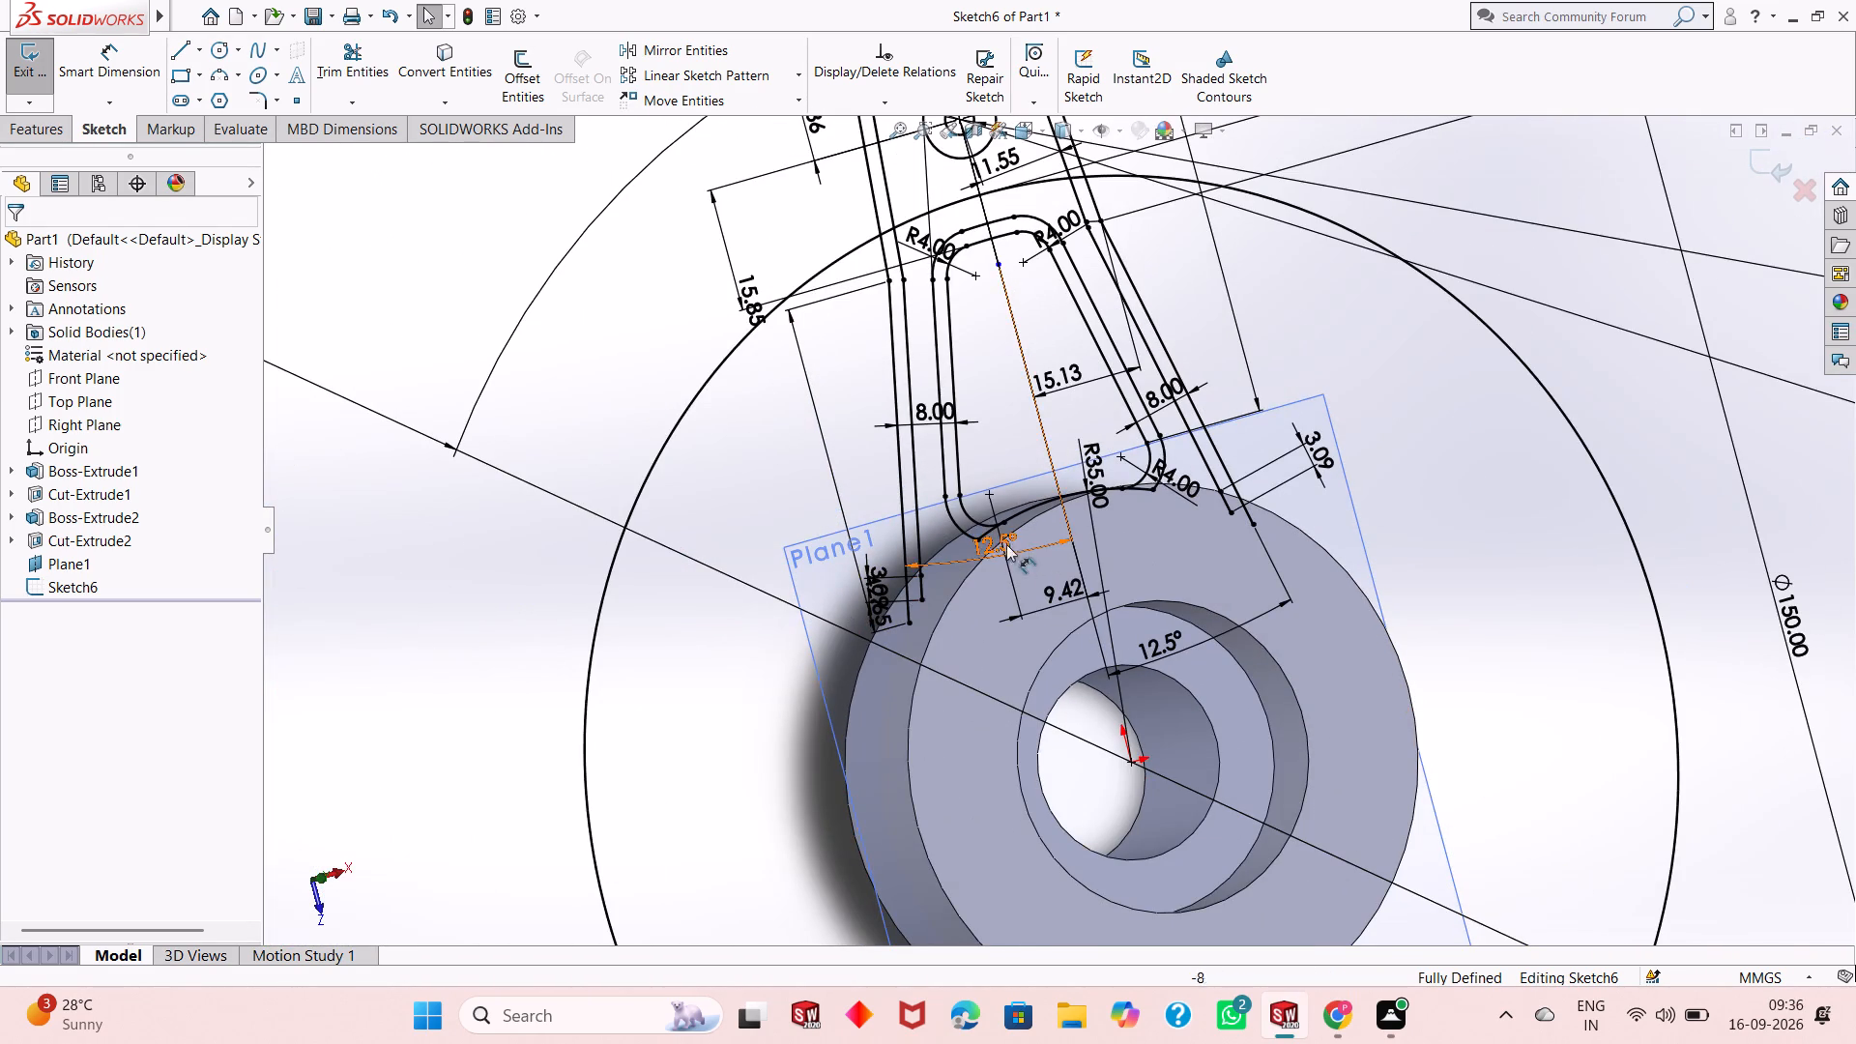
scroll(985, 569, "up", 2)
middle_click_drag(1192, 581, 1115, 571)
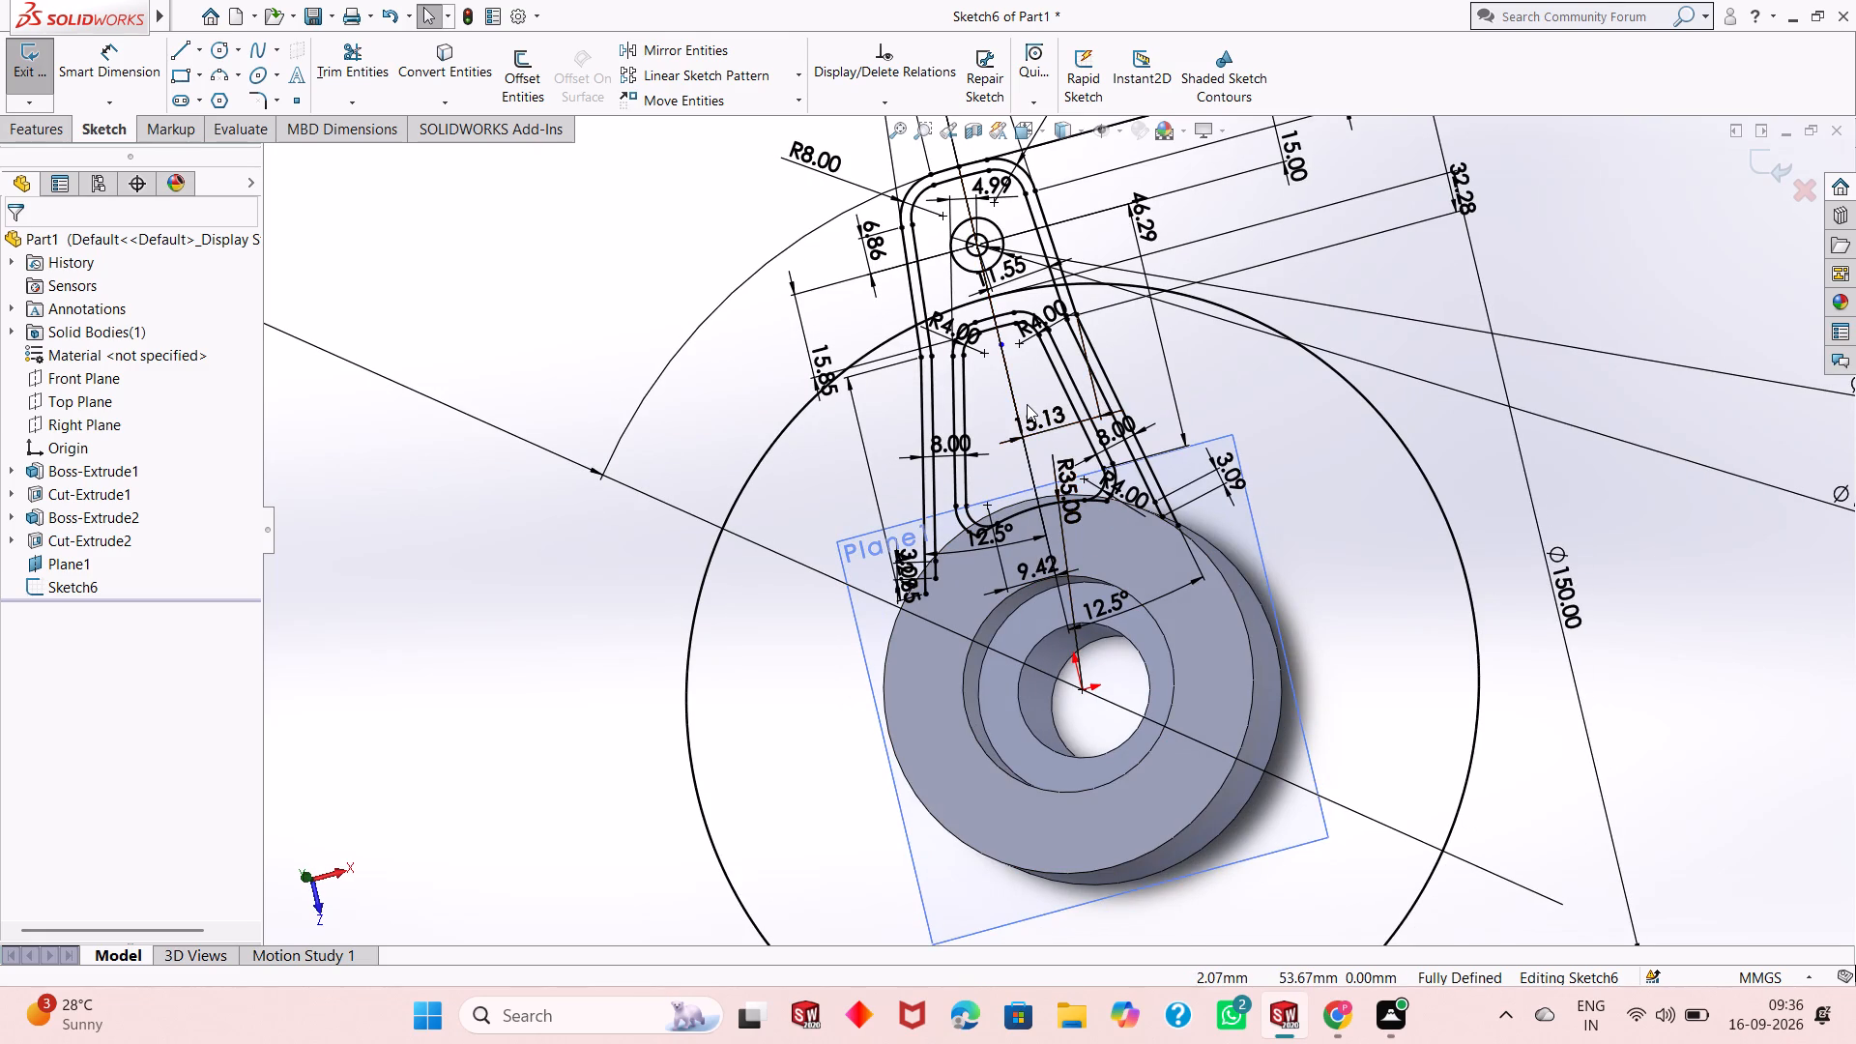
scroll(1015, 363, "down", 3)
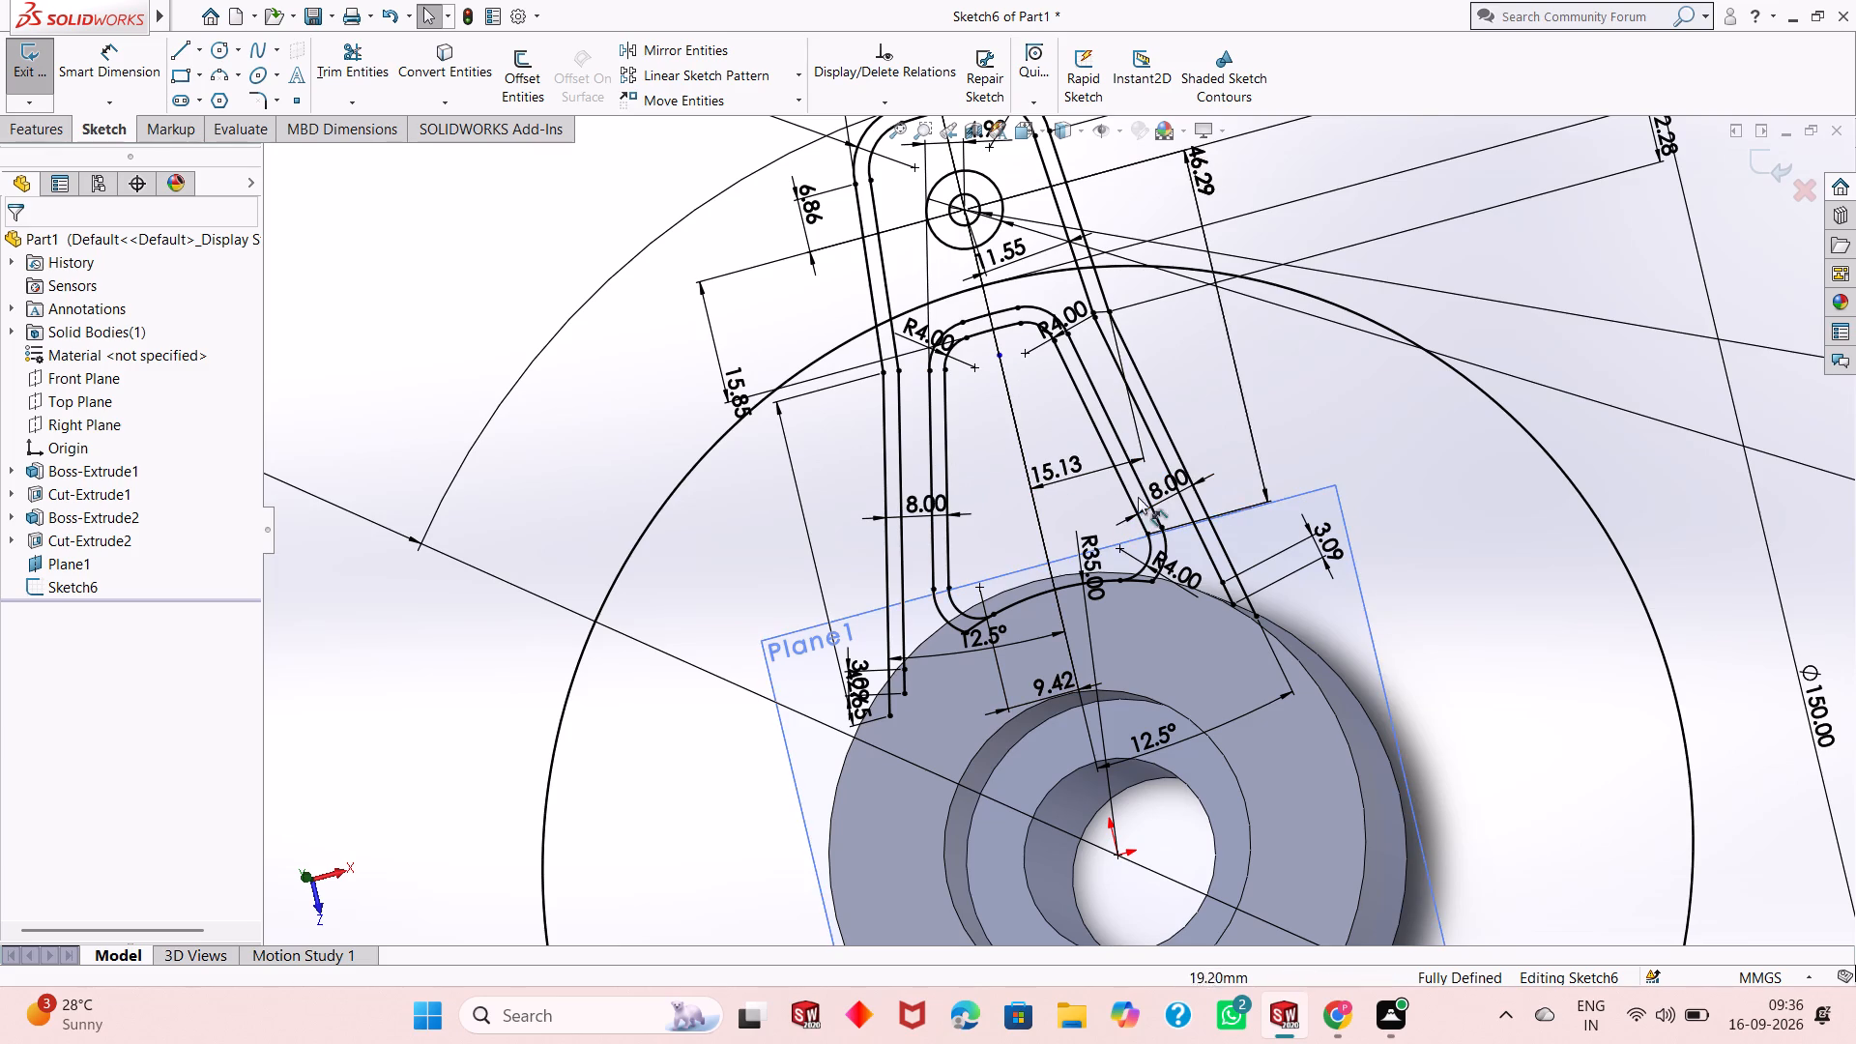
scroll(1041, 498, "up", 2)
scroll(1105, 293, "down", 2)
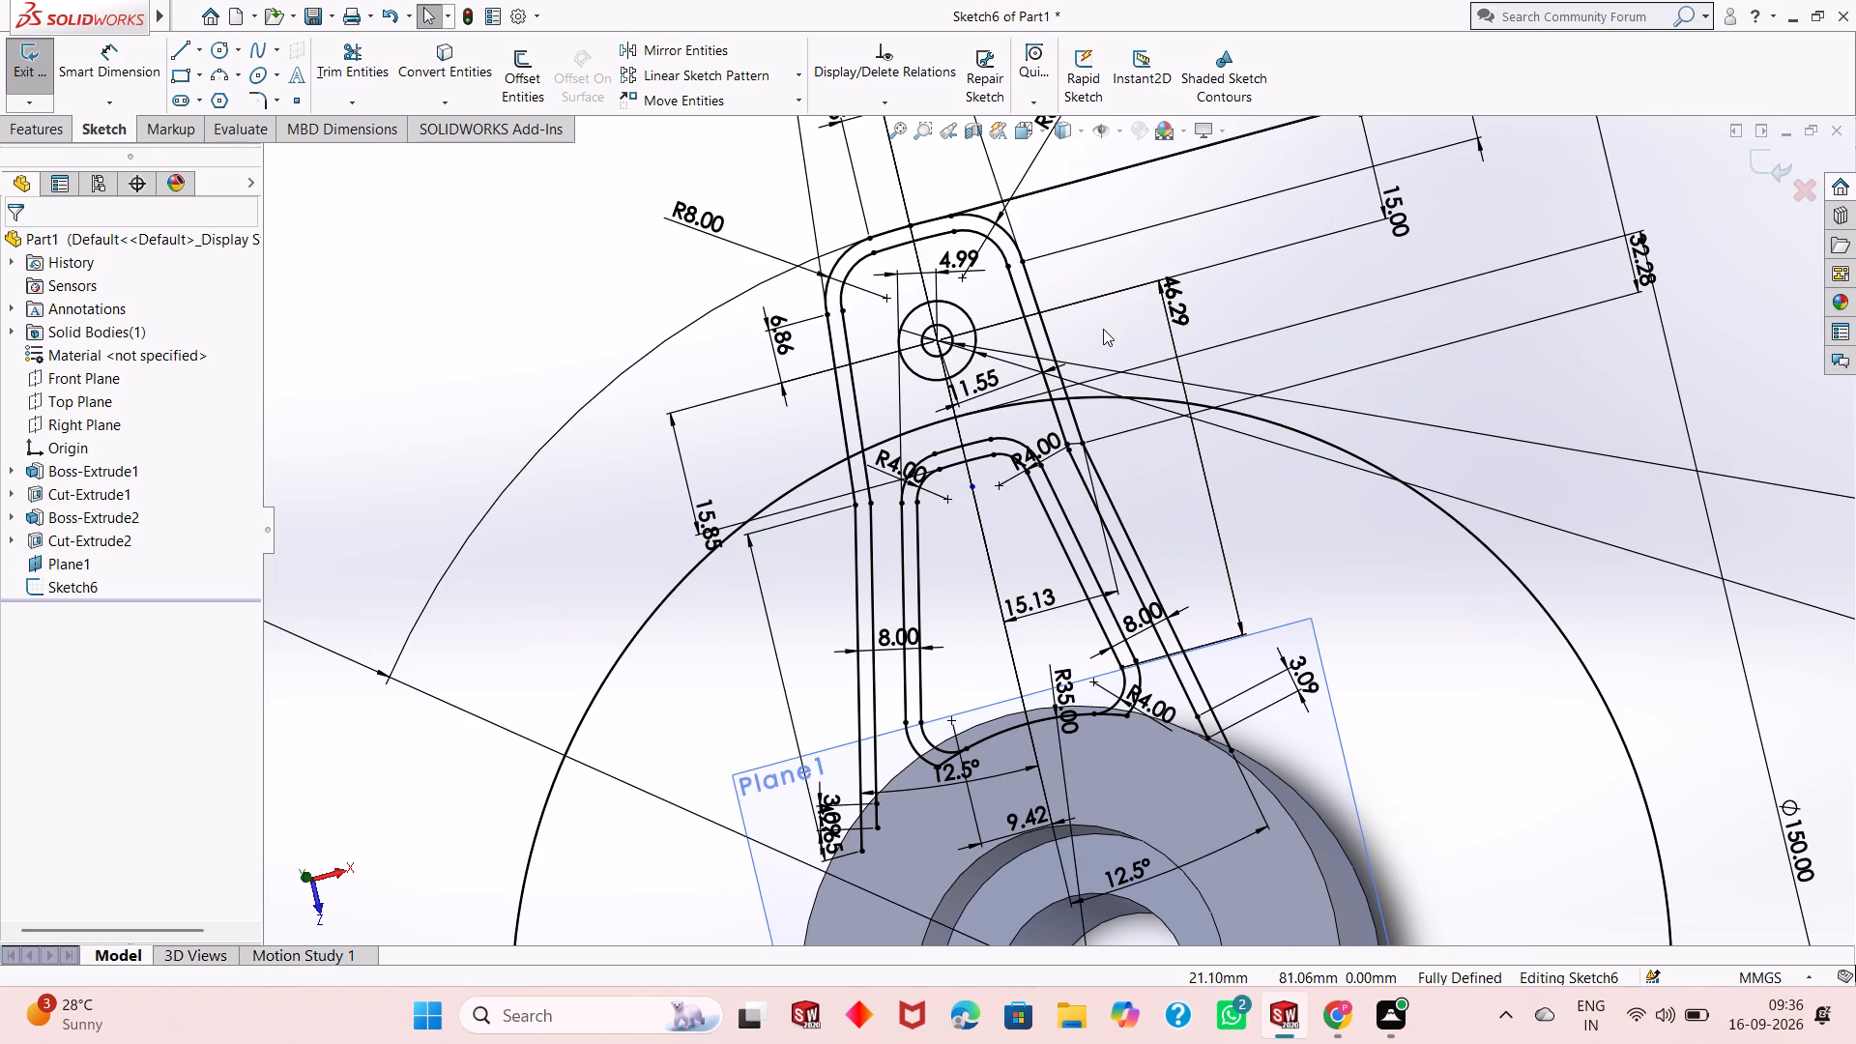
scroll(1103, 329, "down", 2)
scroll(1103, 329, "up", 1)
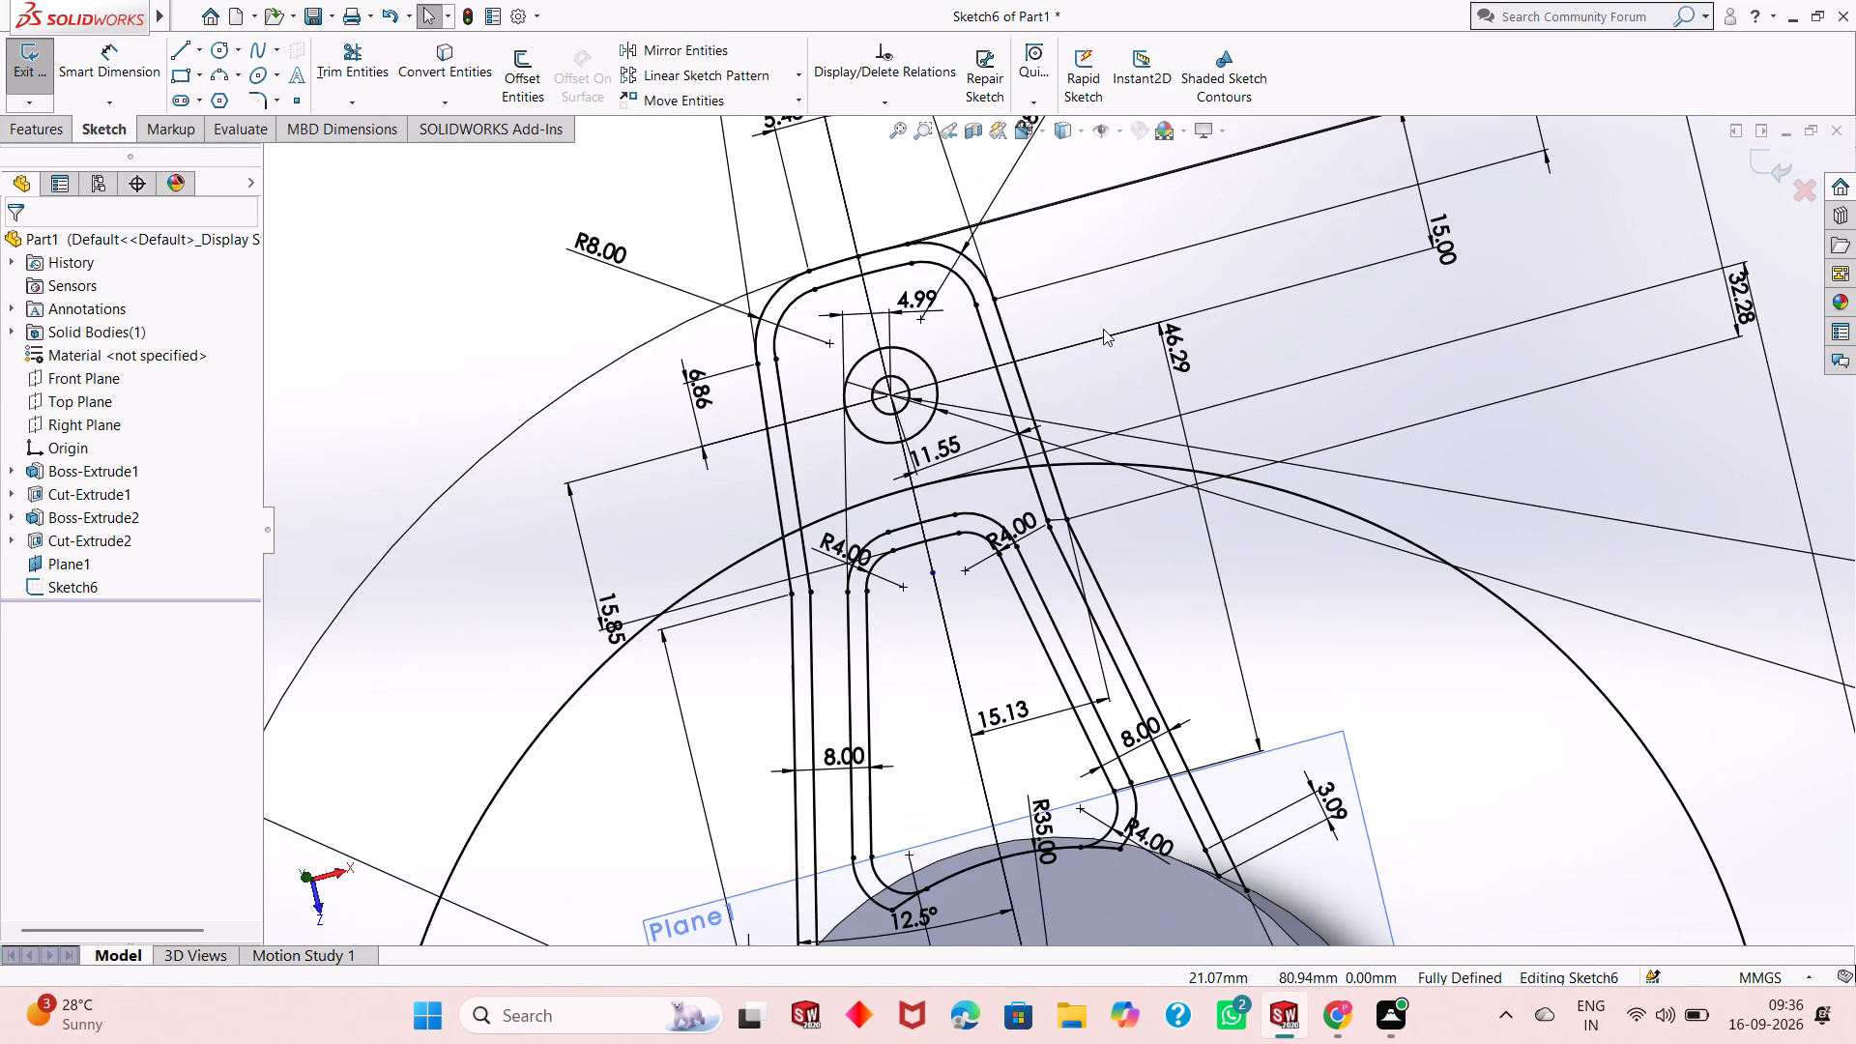
scroll(1103, 329, "up", 1)
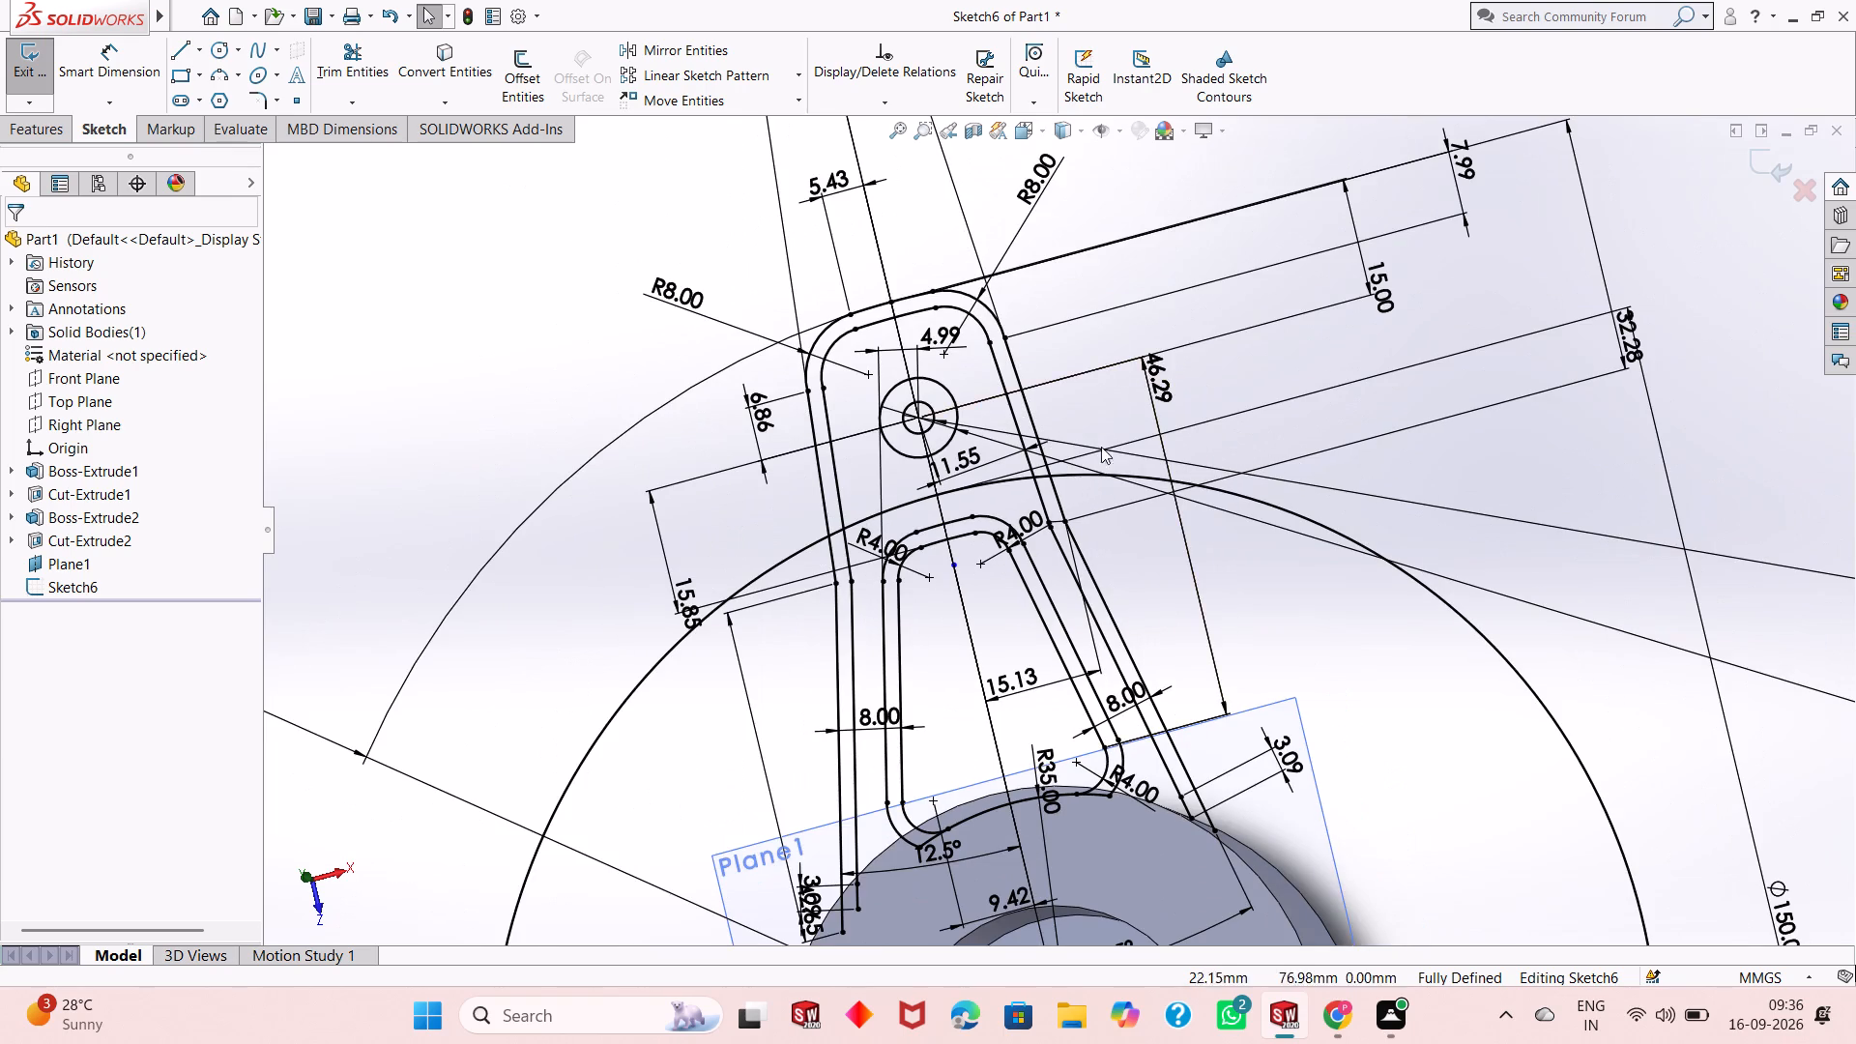
scroll(1127, 626, "up", 2)
middle_click_drag(1109, 662, 1146, 613)
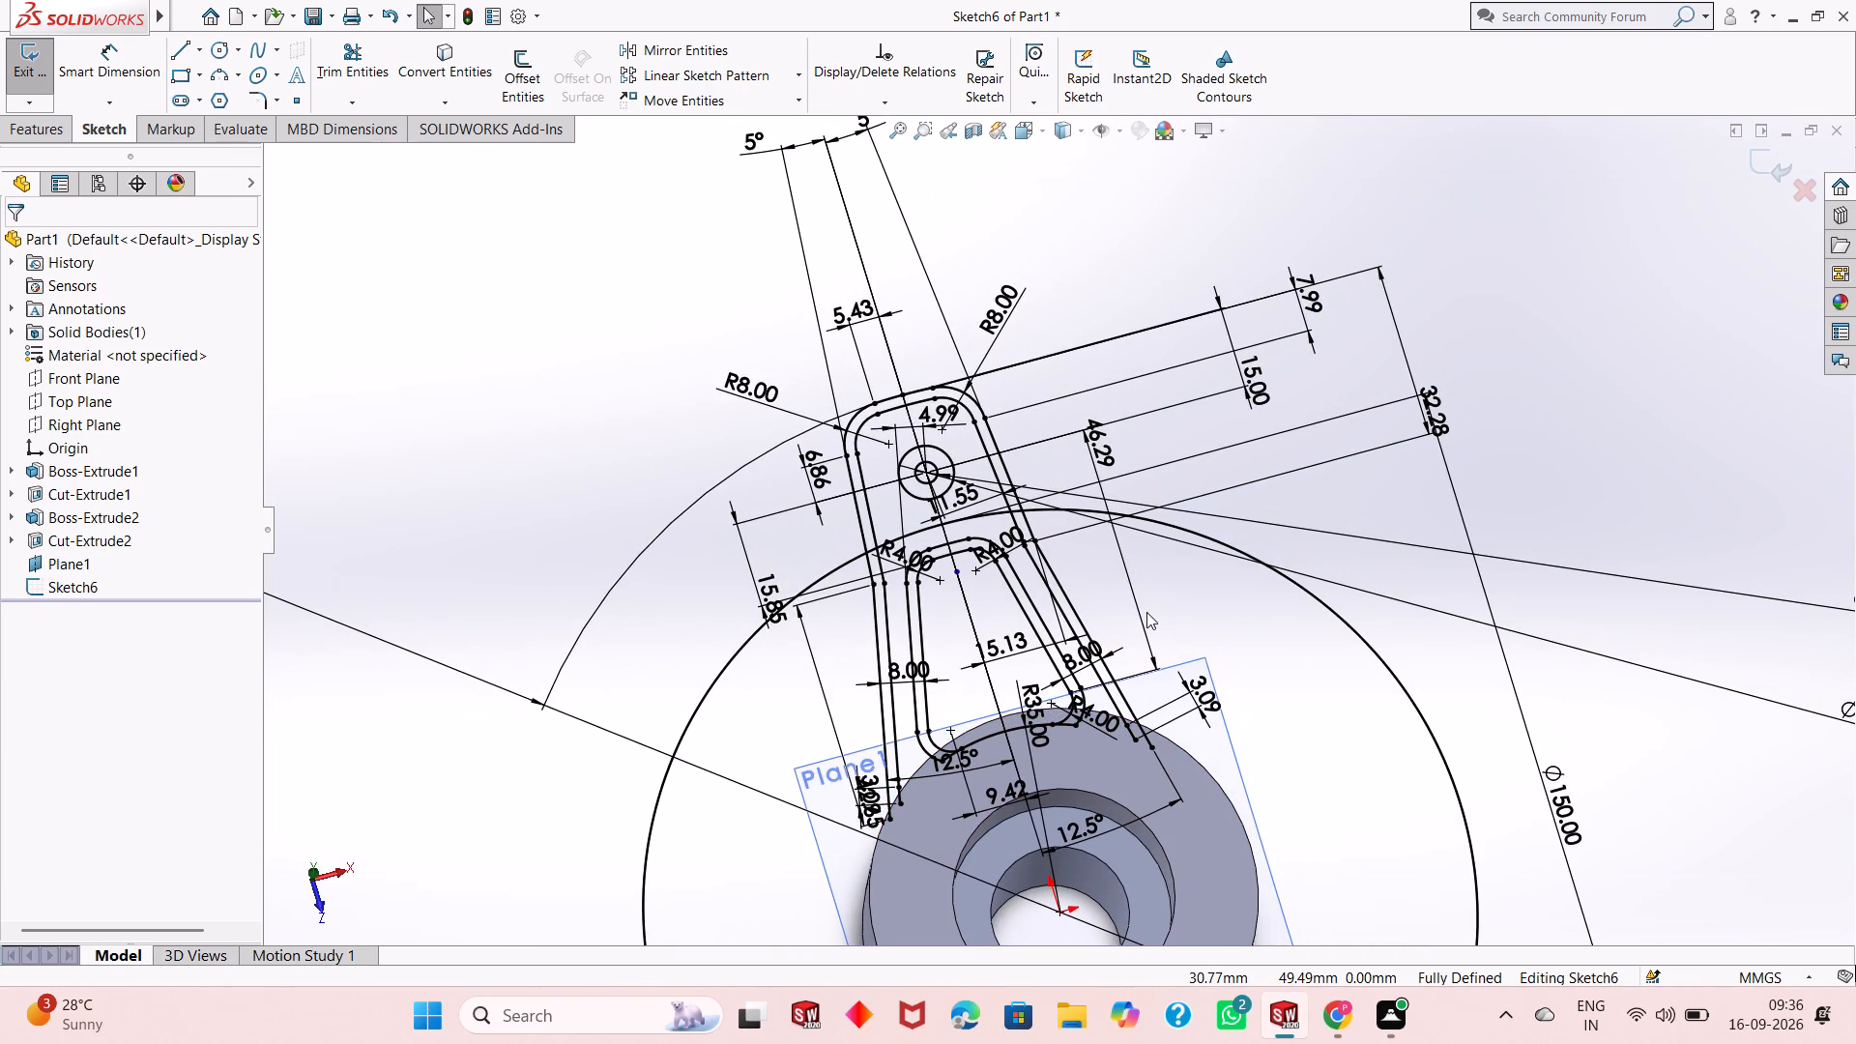
Viewing the sketch plane straight on, draw a 35 mm radius circle centred on the origin along the hub's outer edge.
key("ctrl+8")
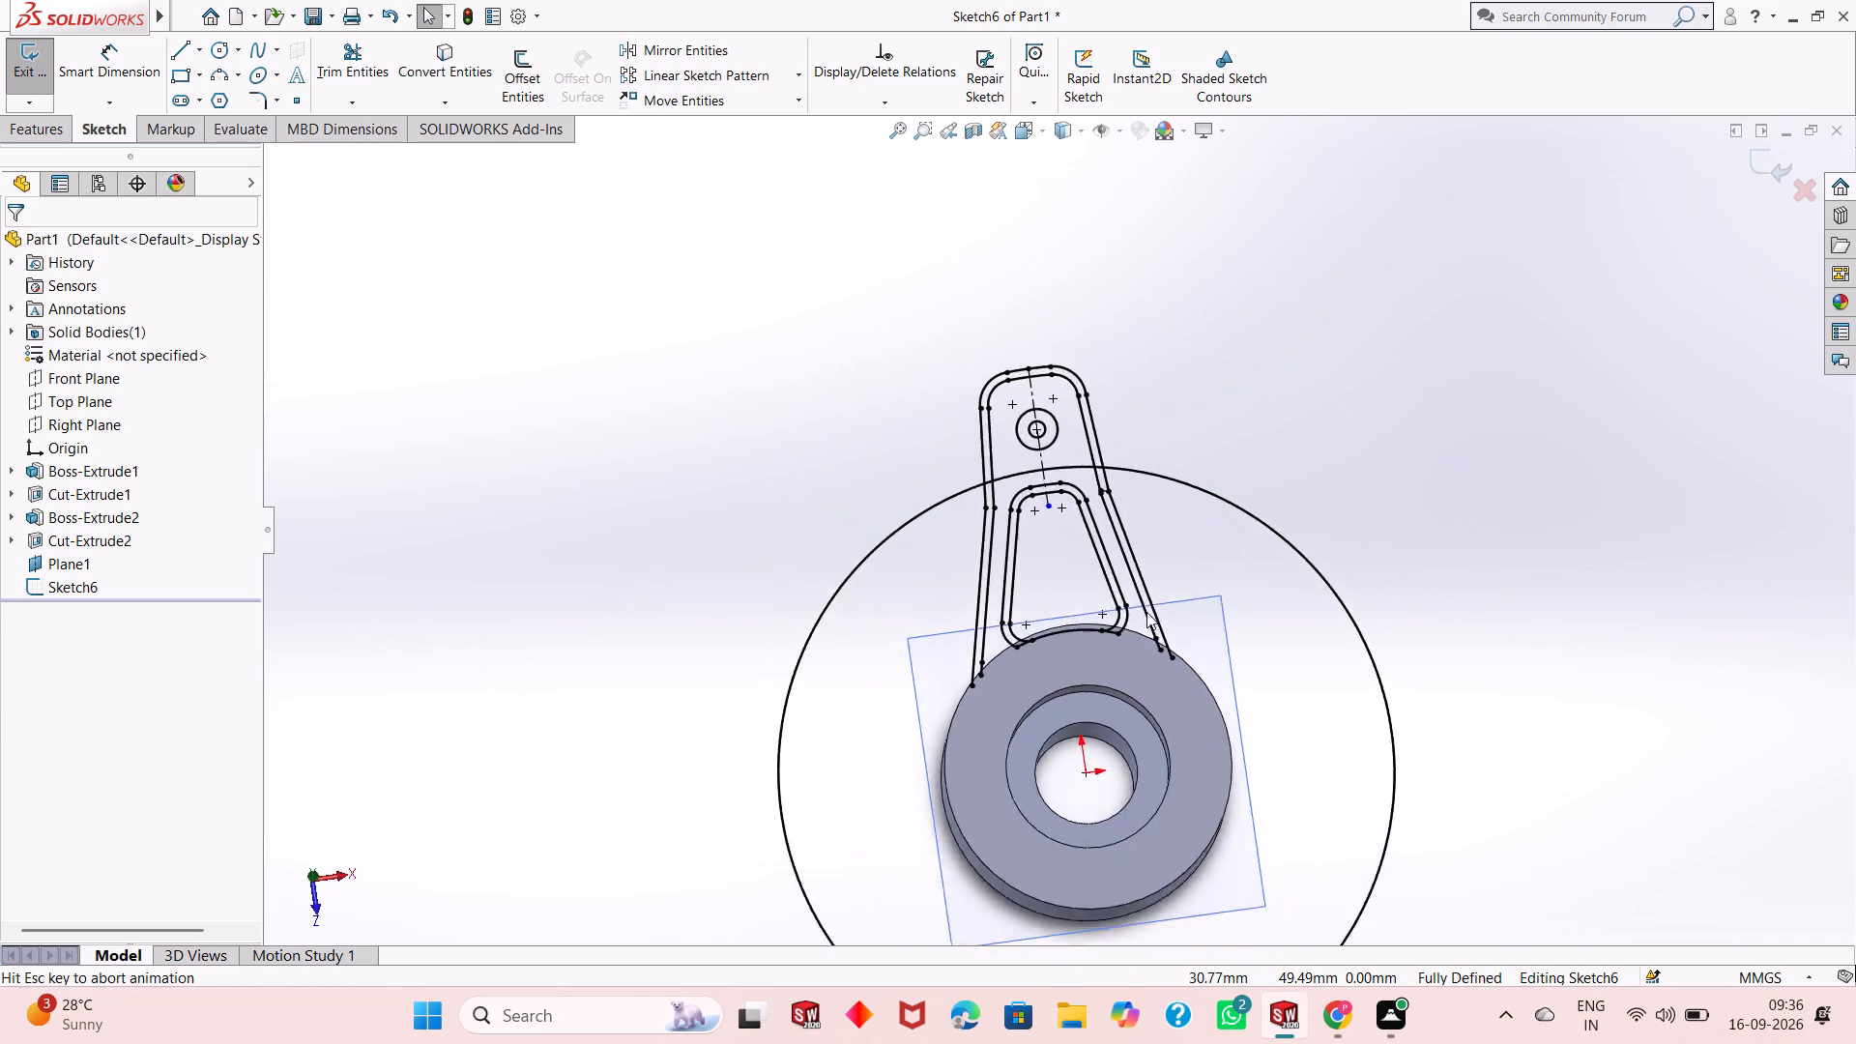
scroll(1095, 589, "down", 10)
scroll(1108, 495, "down", 7)
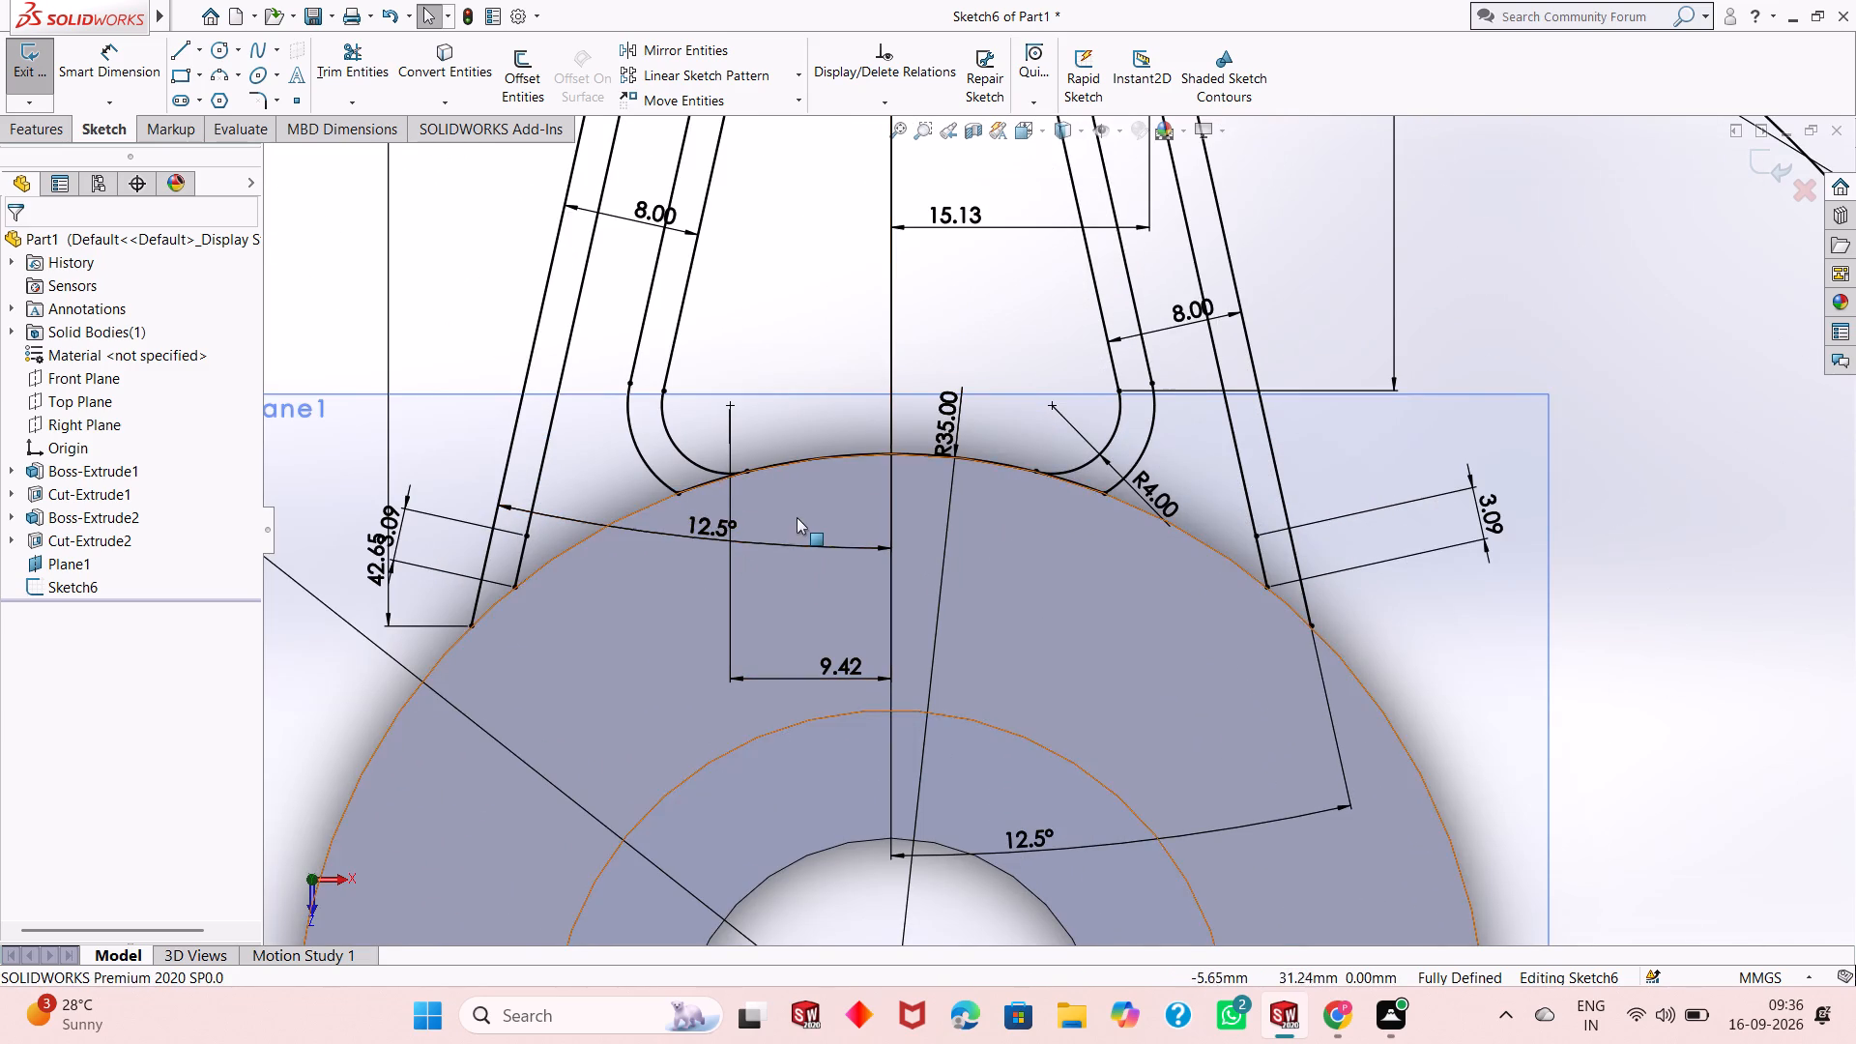
scroll(799, 516, "up", 2)
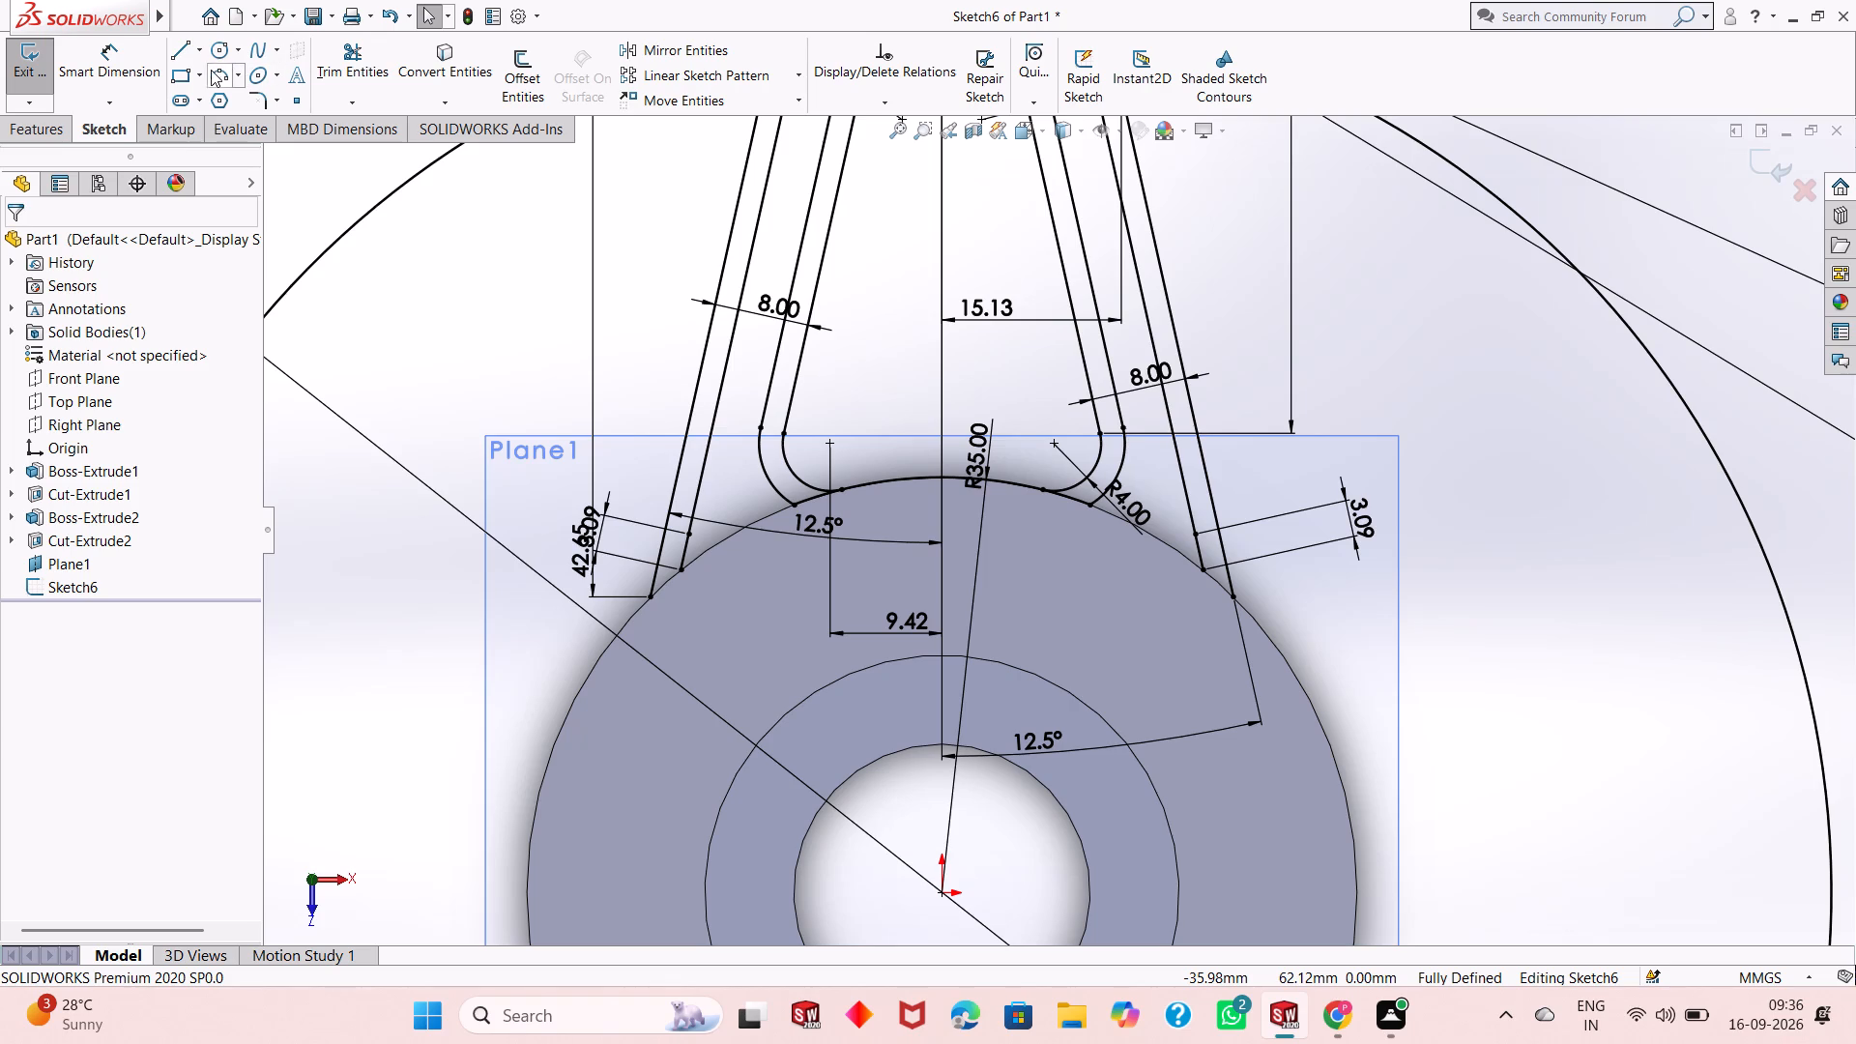
left_click(221, 52)
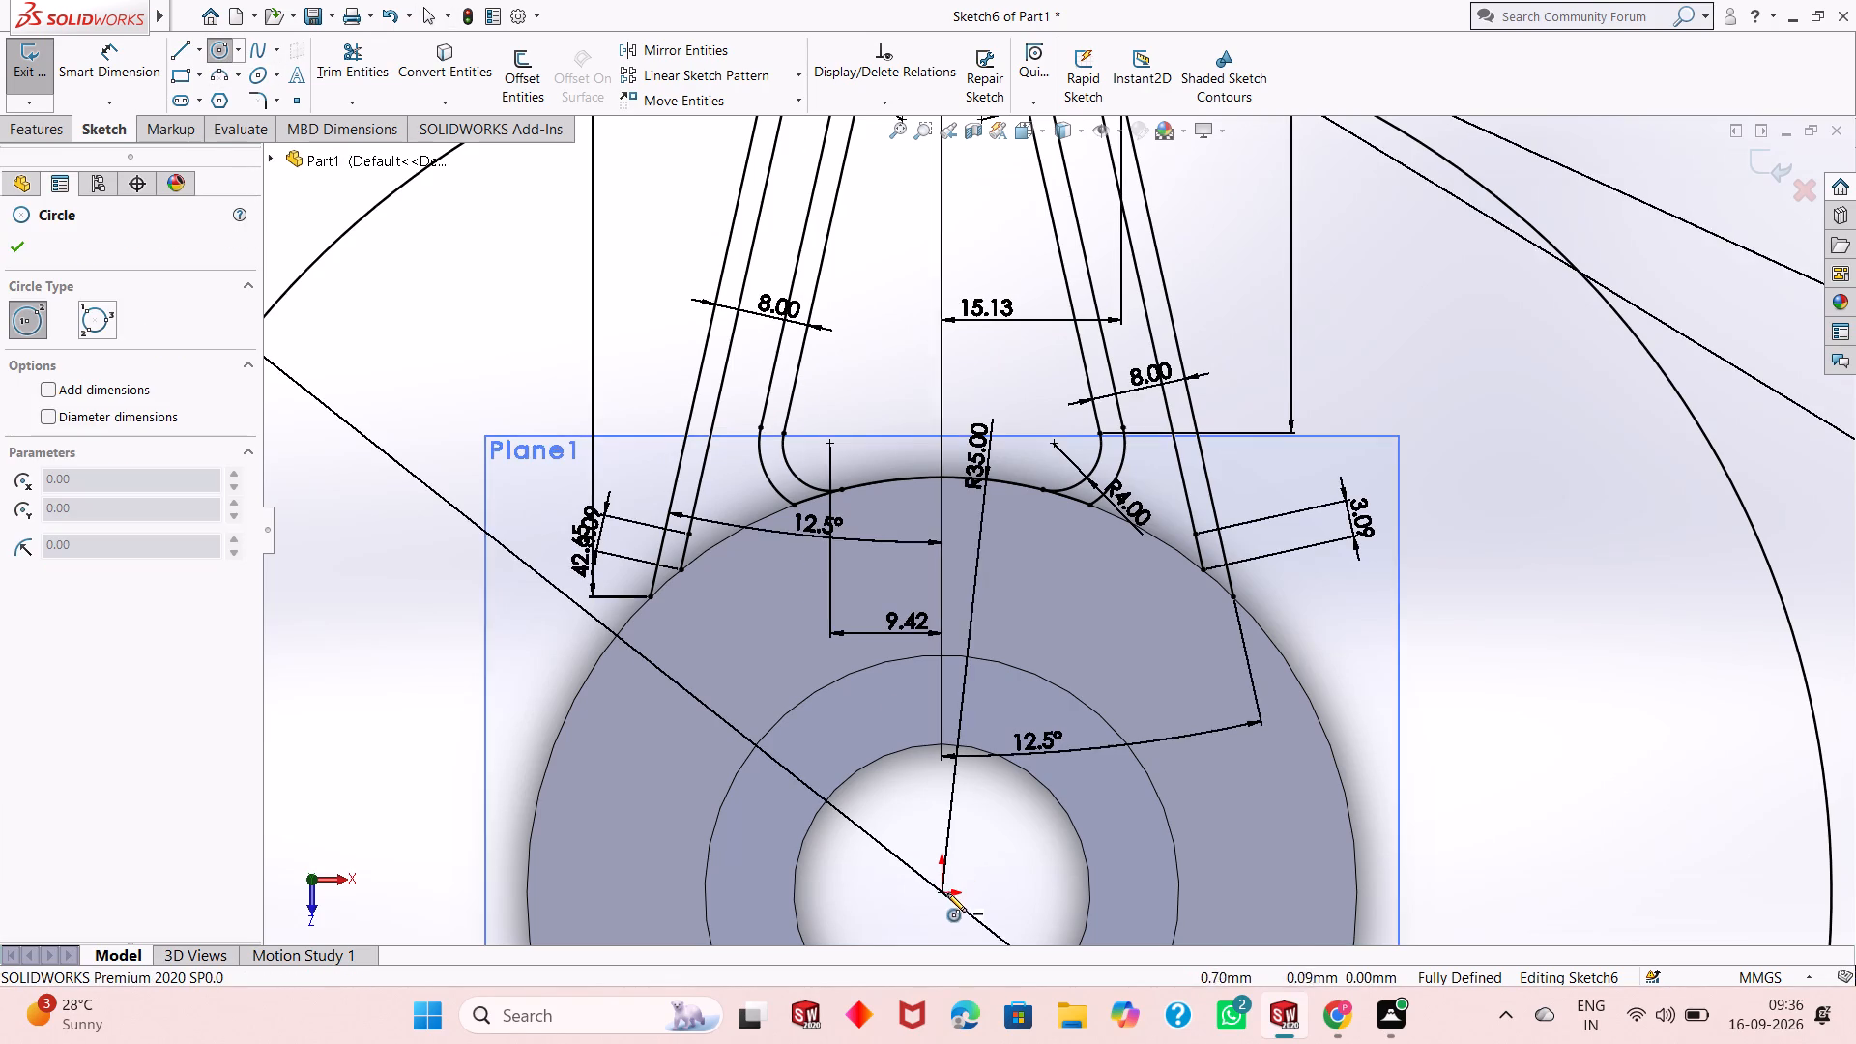
left_click(944, 894)
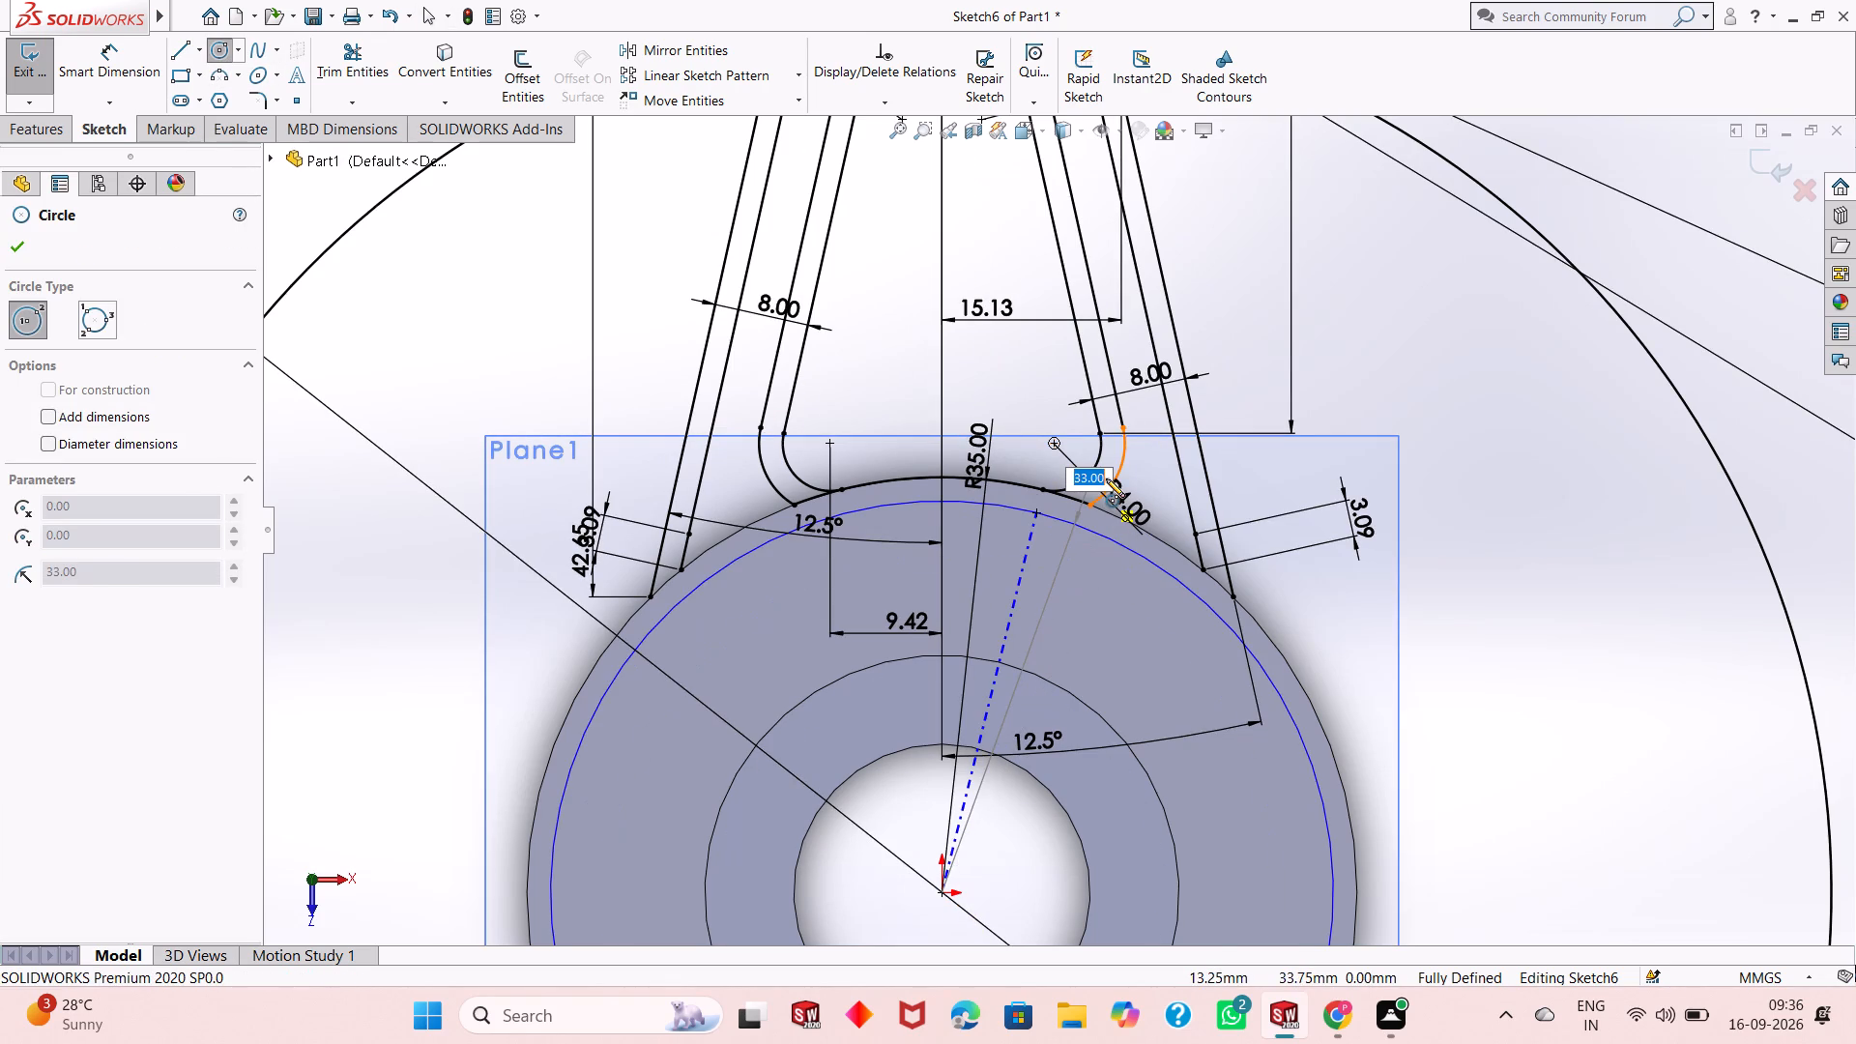
left_click(1019, 488)
right_click(1018, 488)
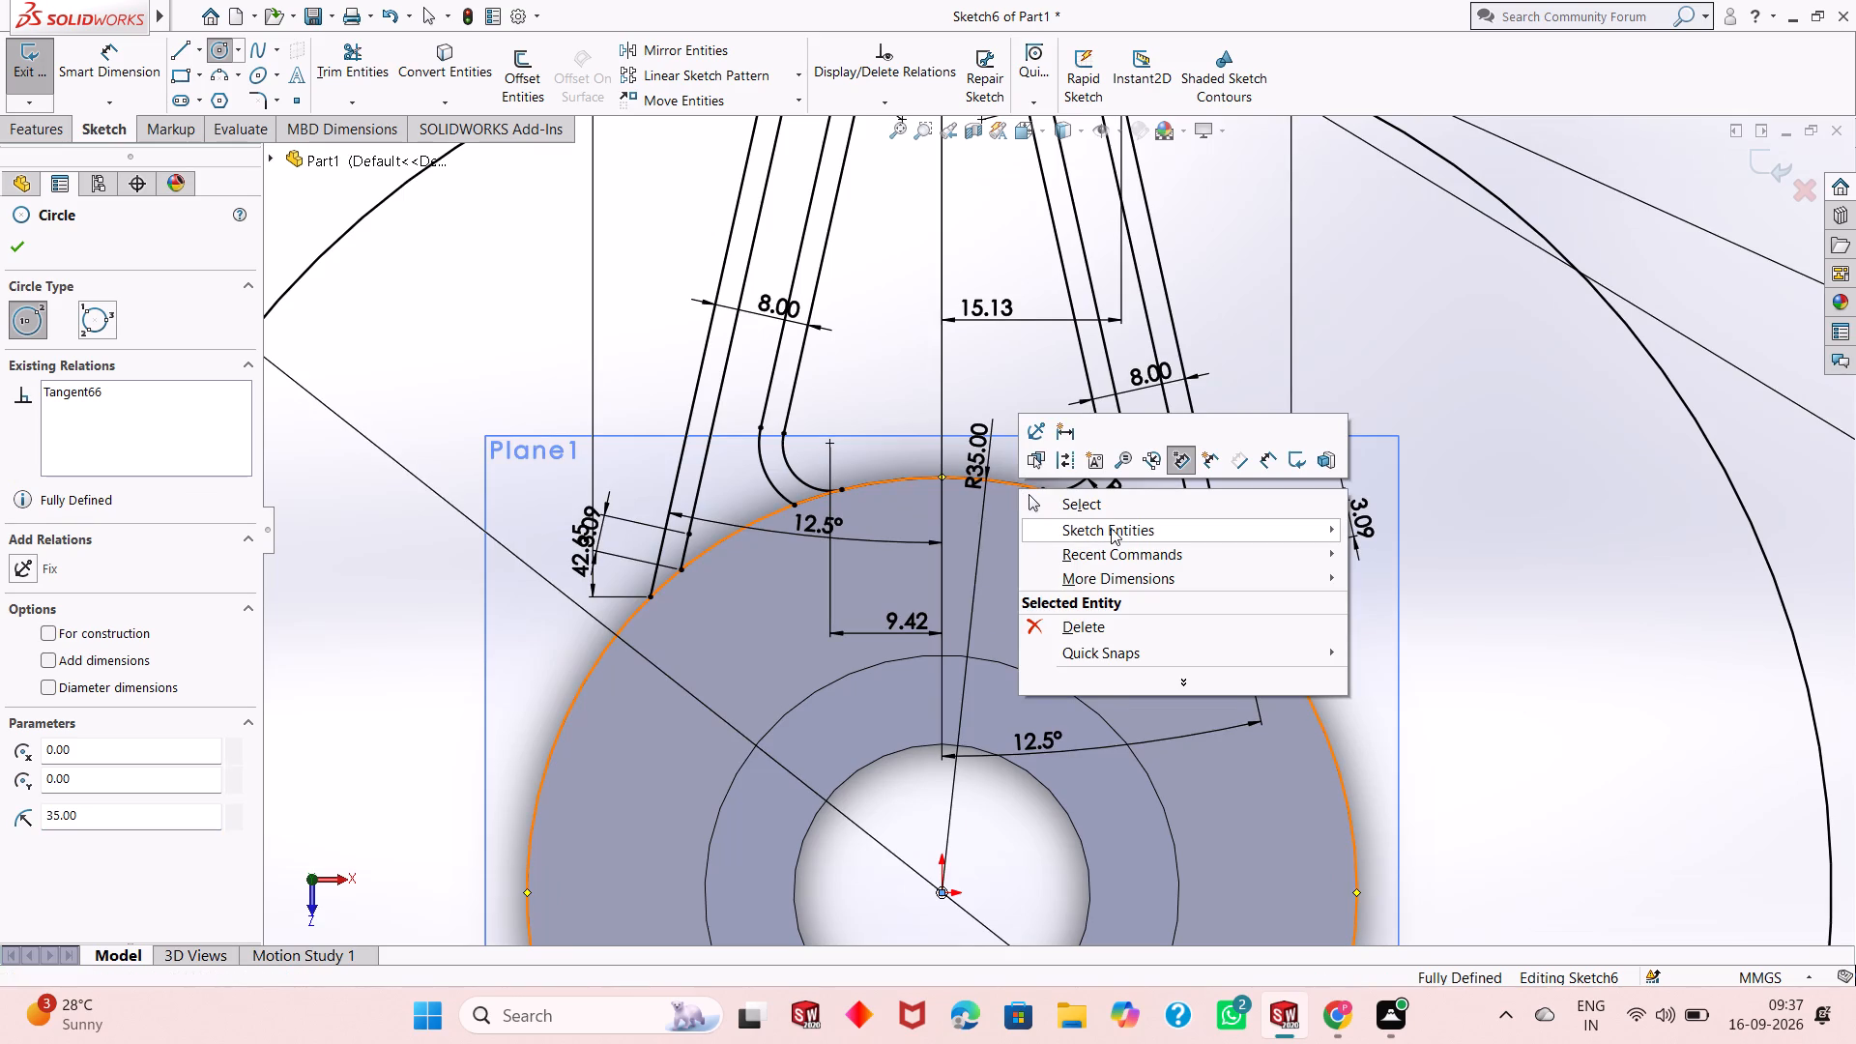
left_click(1127, 509)
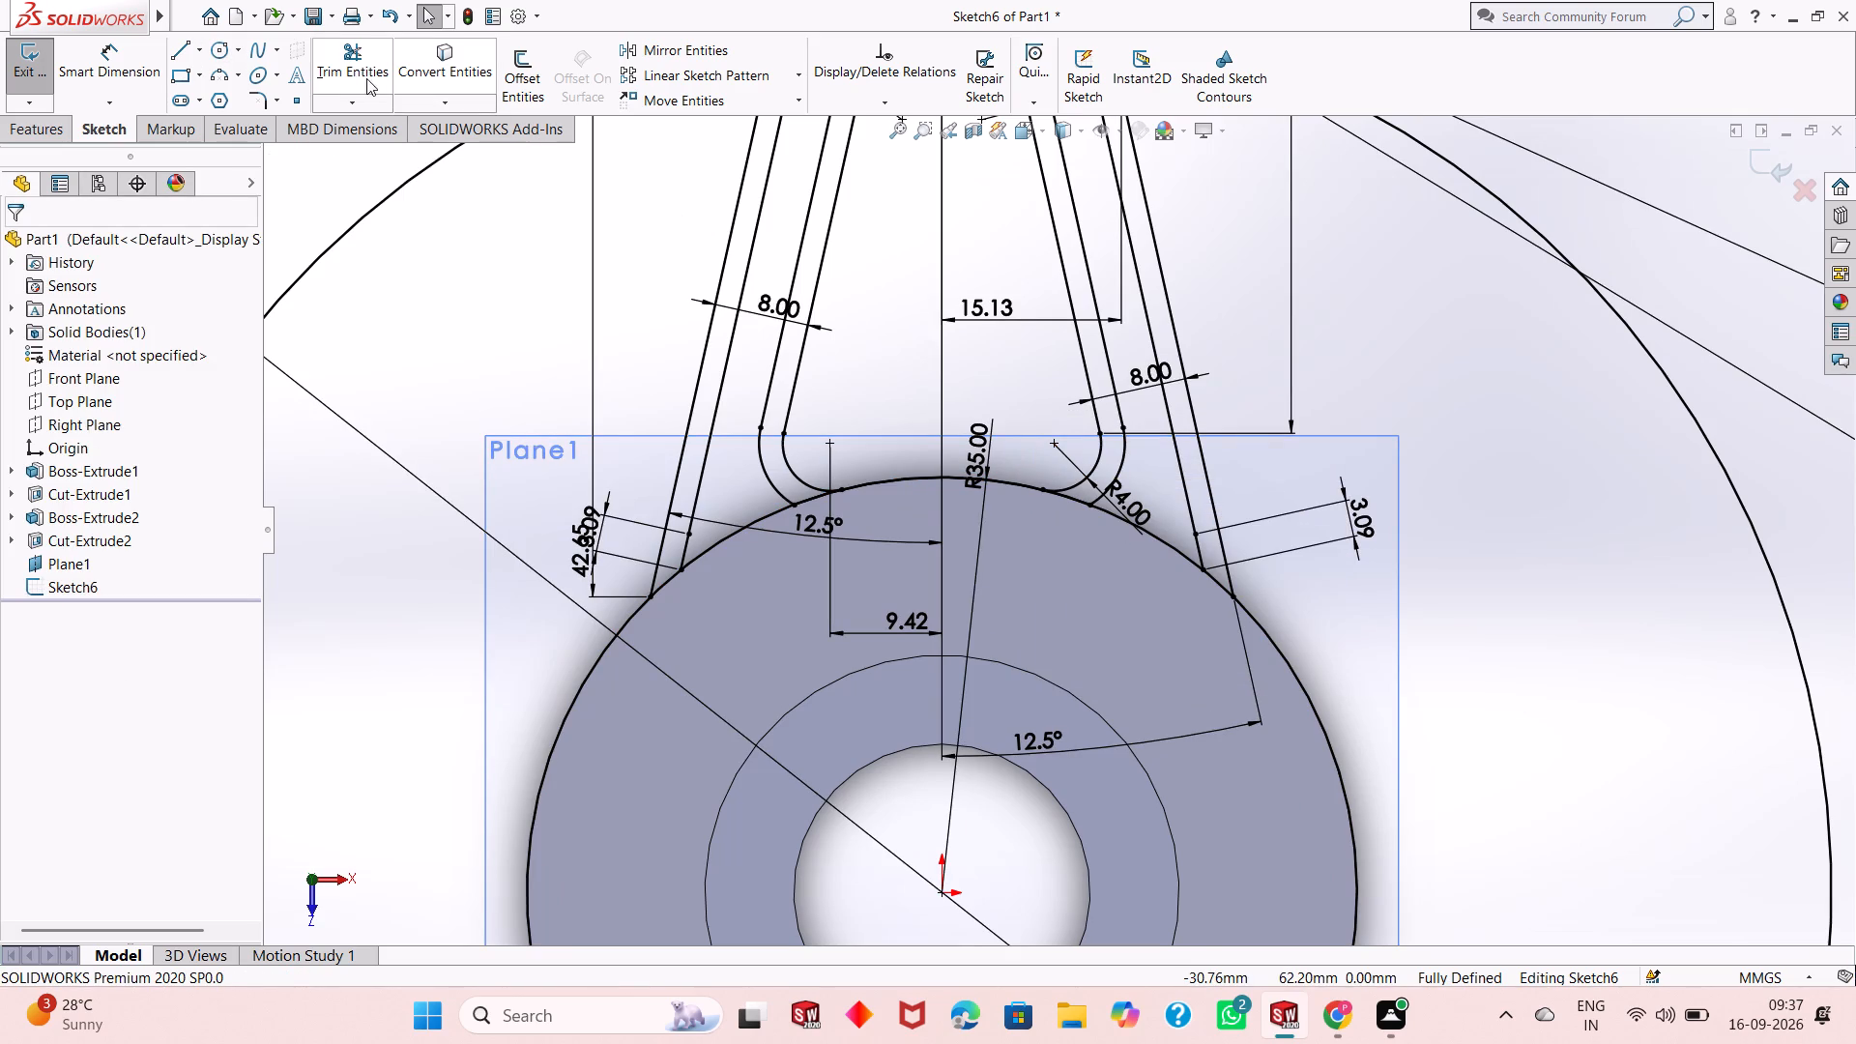
Trim the circle's top section between the pocket's lower corners and the short piece beside the left corner.
left_click(346, 73)
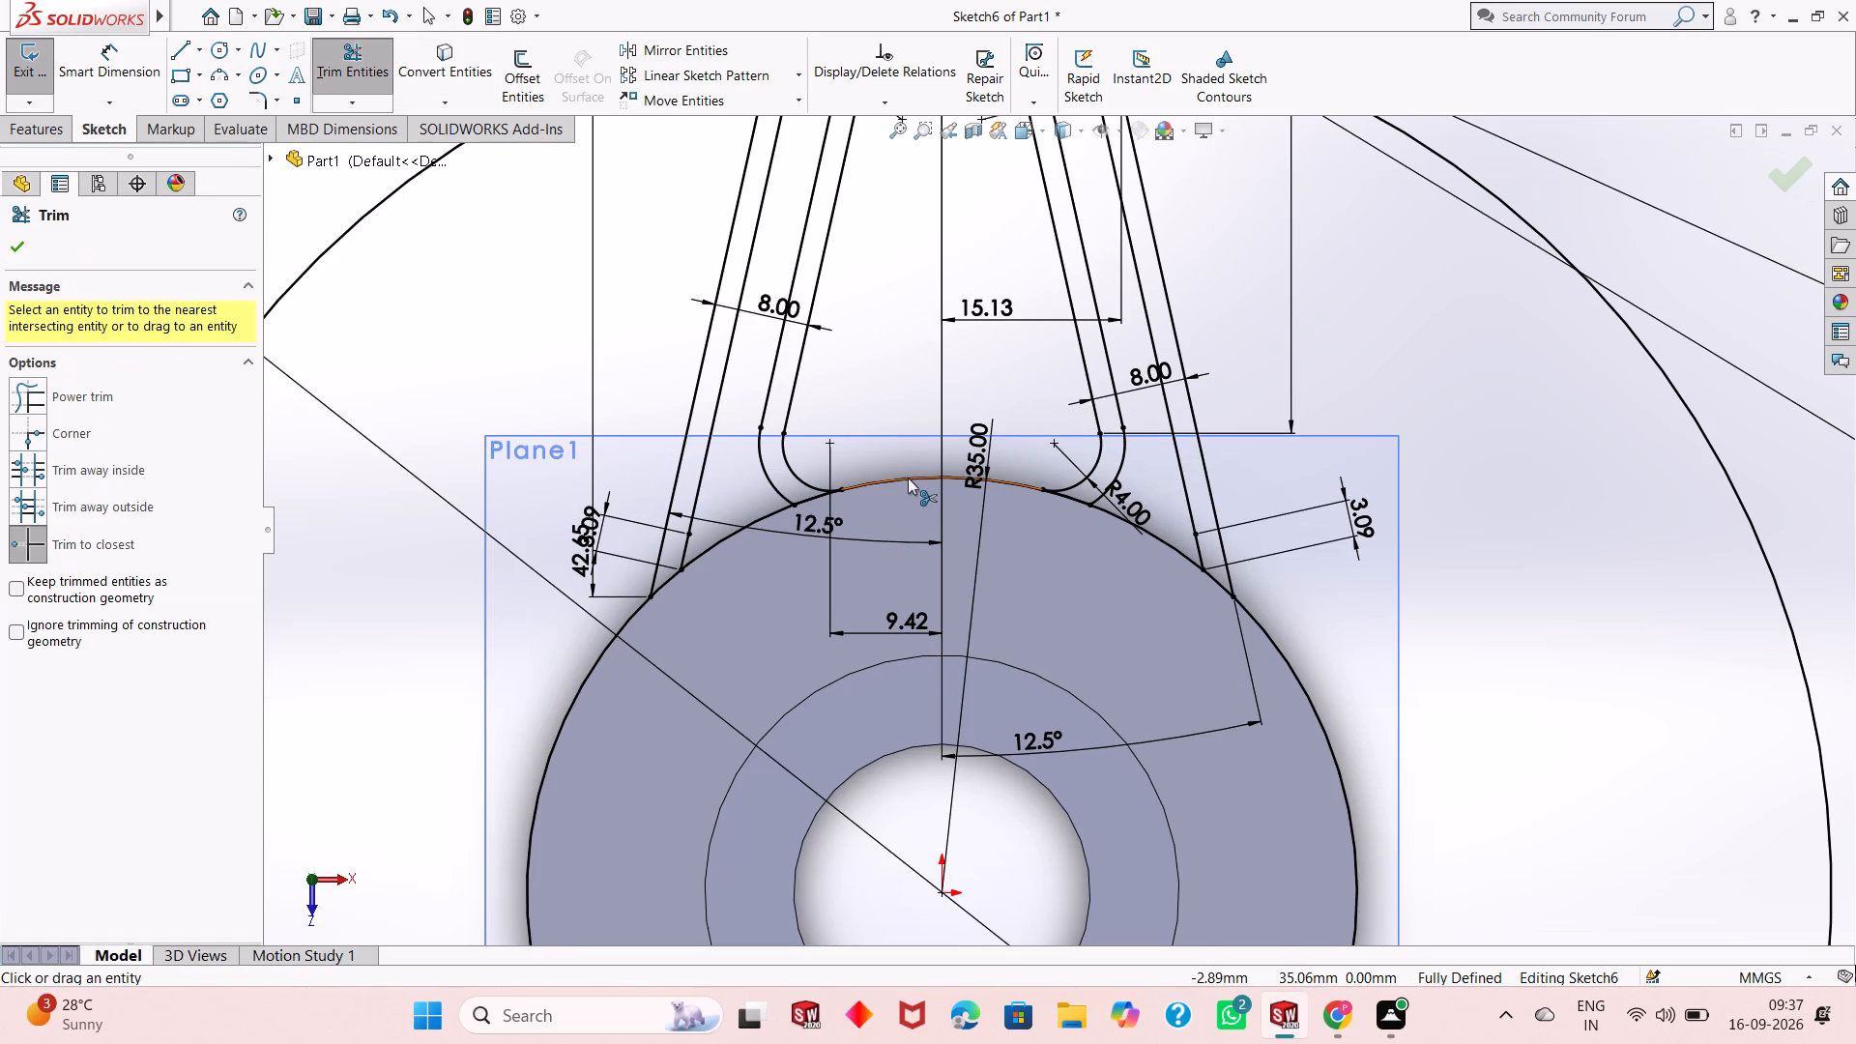
left_click(908, 478)
left_click(811, 498)
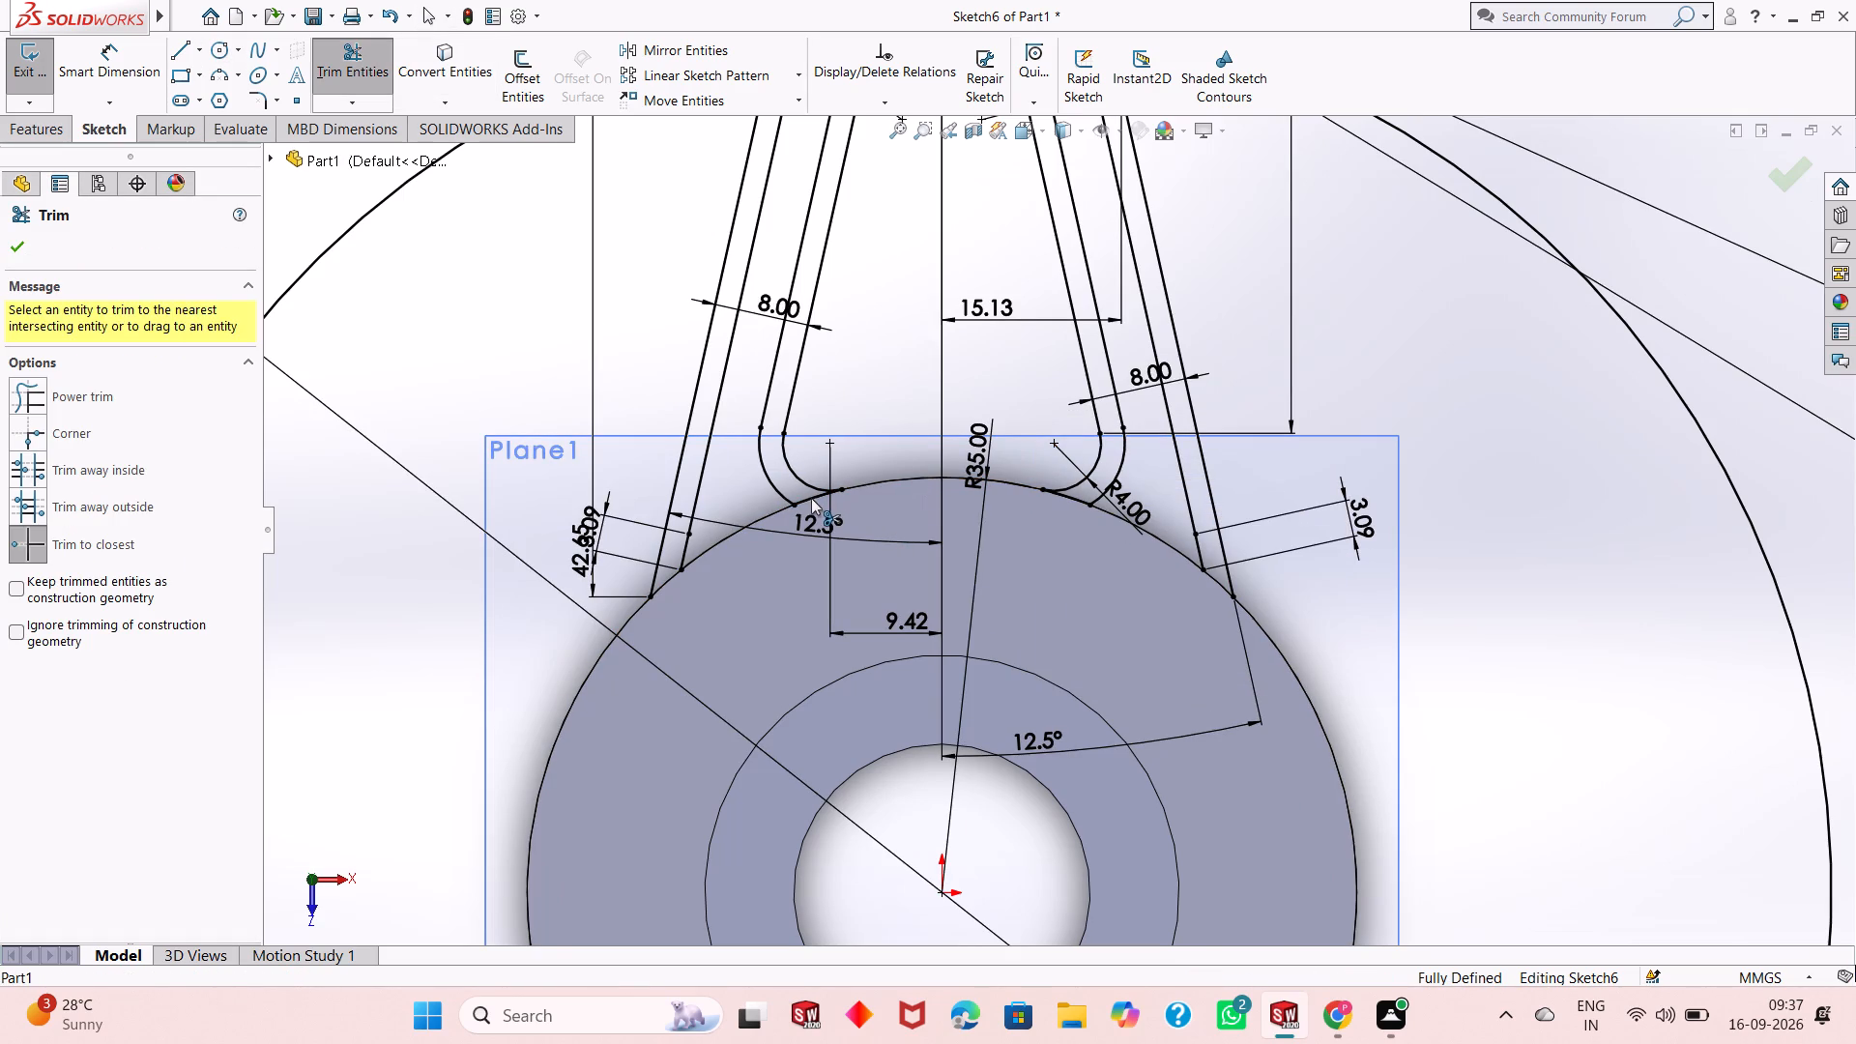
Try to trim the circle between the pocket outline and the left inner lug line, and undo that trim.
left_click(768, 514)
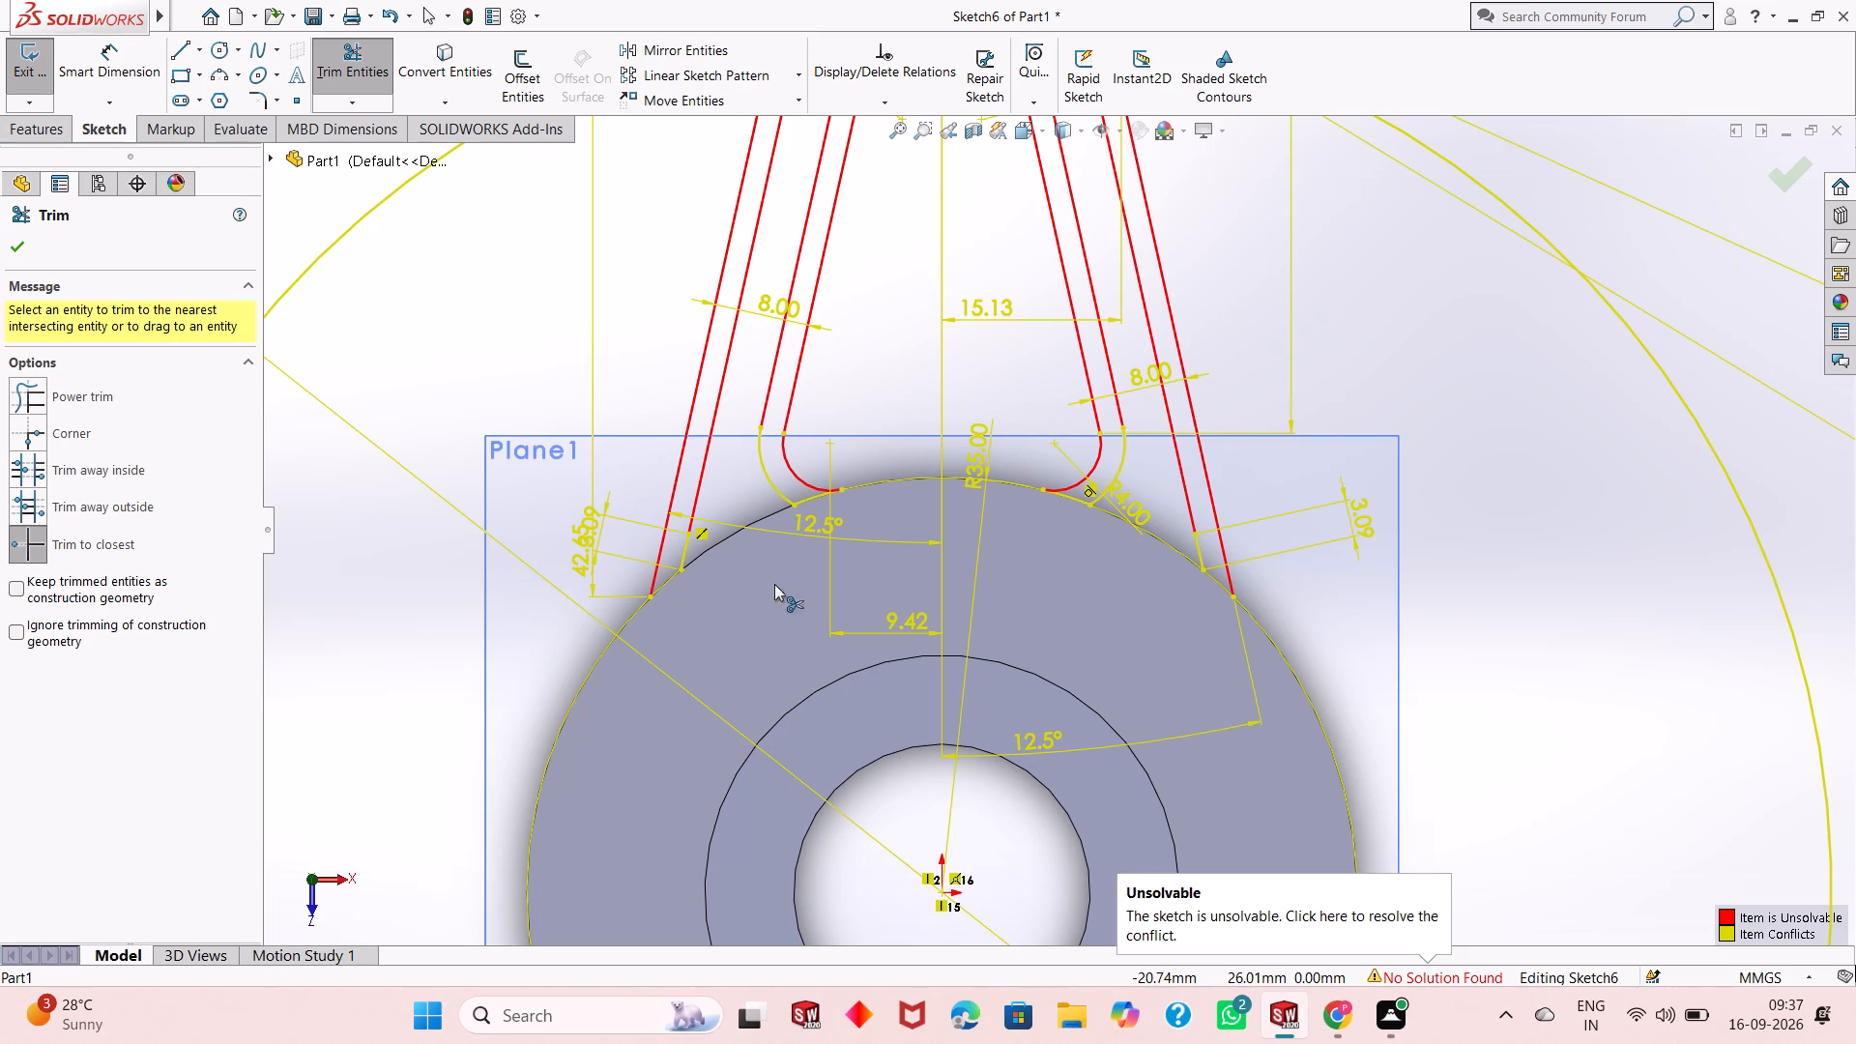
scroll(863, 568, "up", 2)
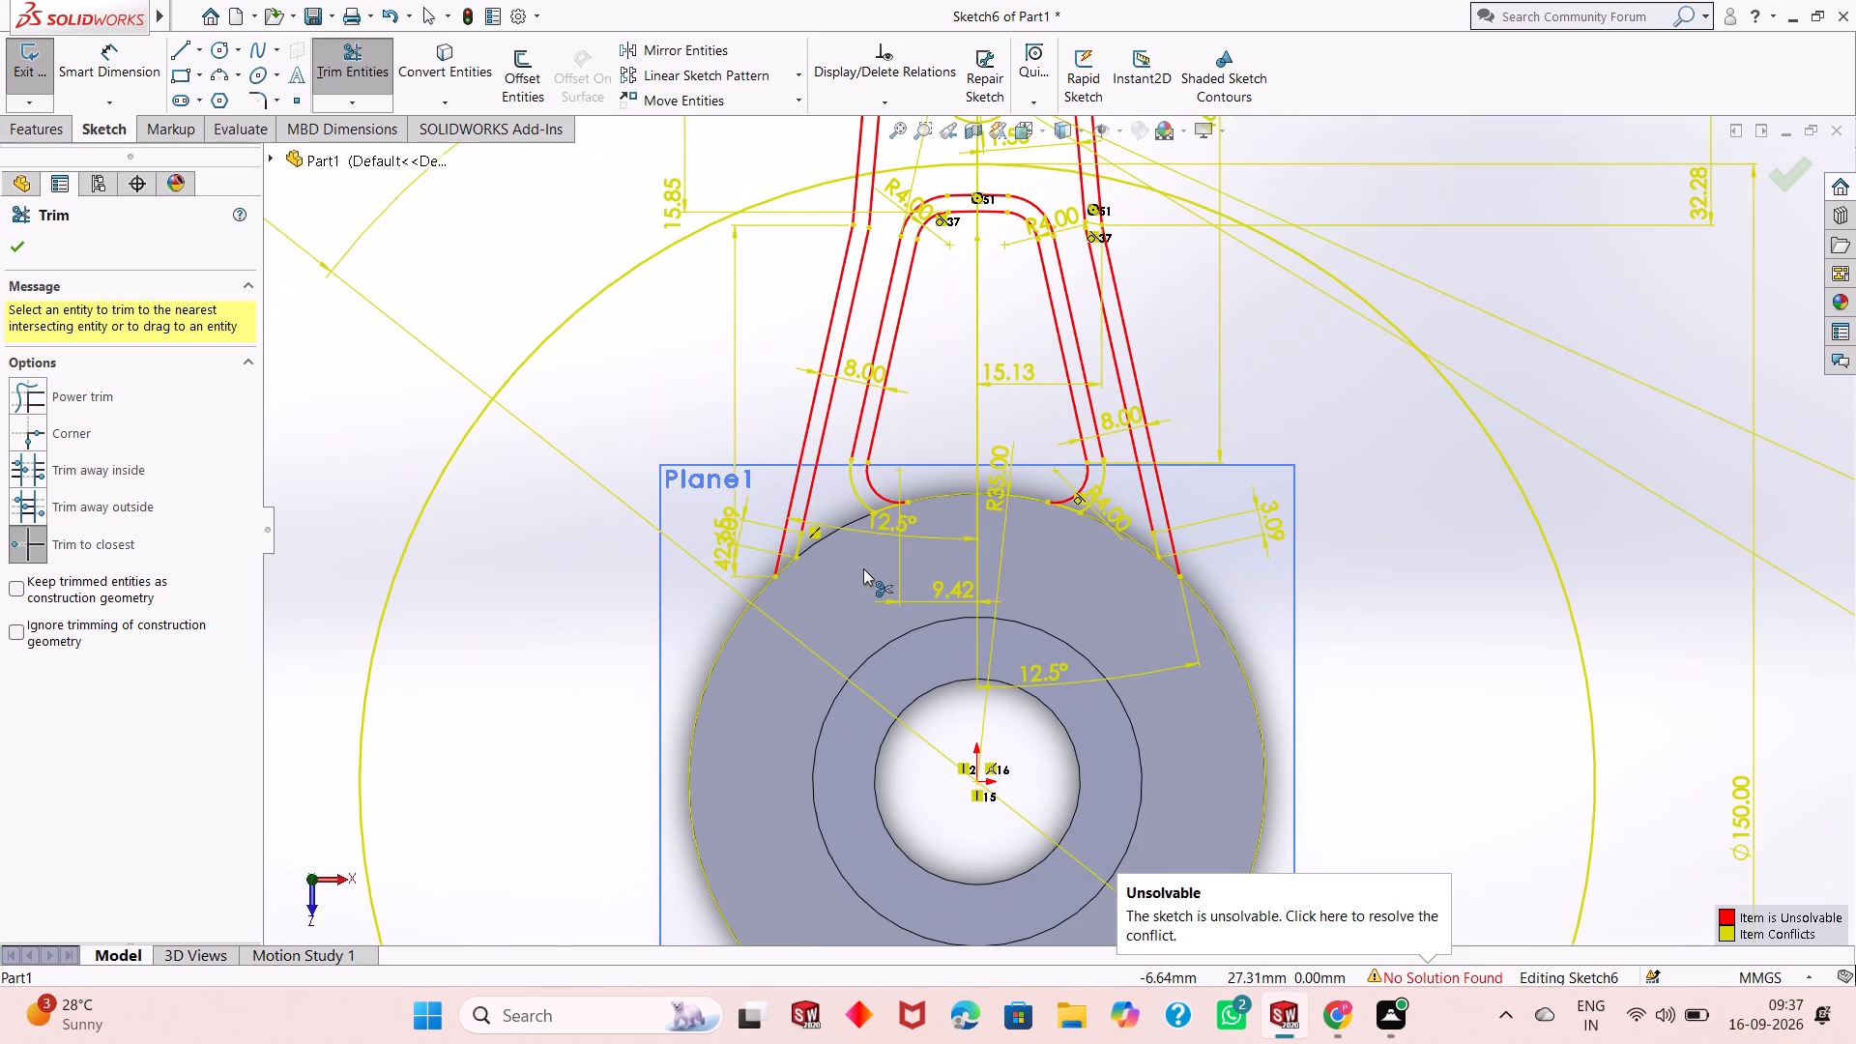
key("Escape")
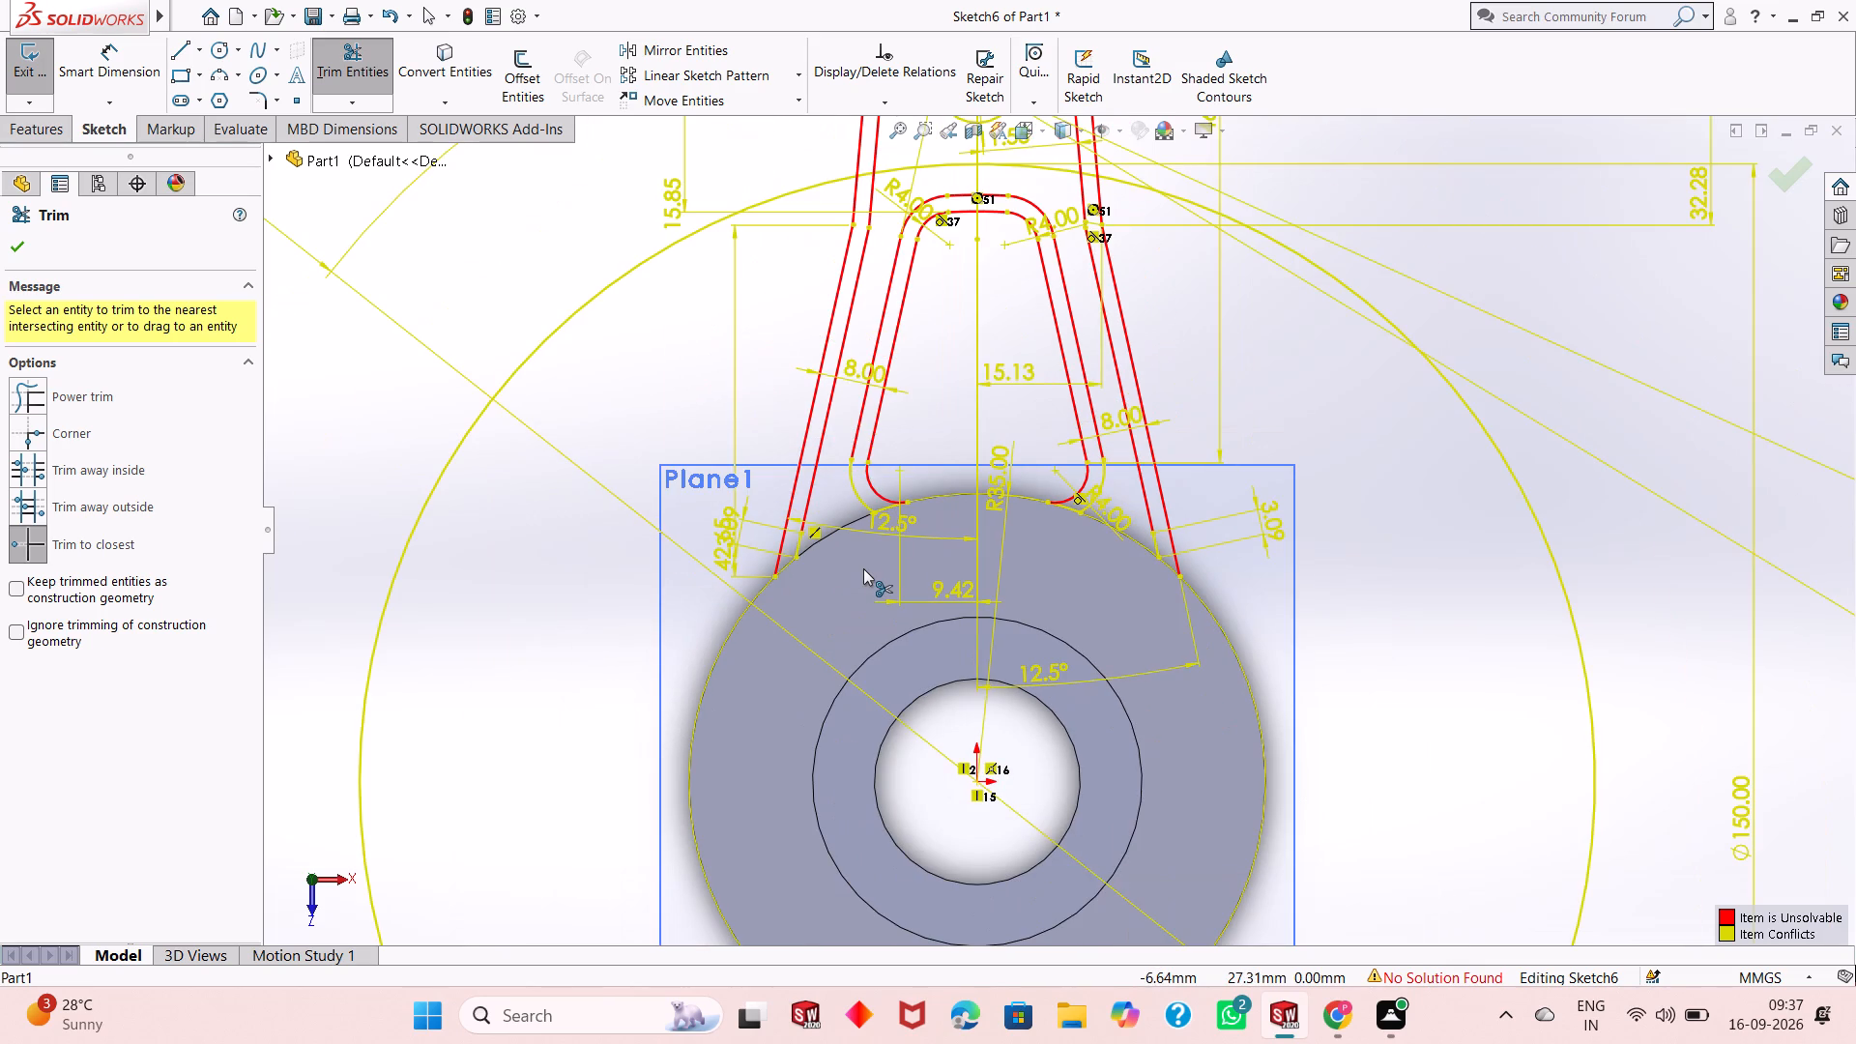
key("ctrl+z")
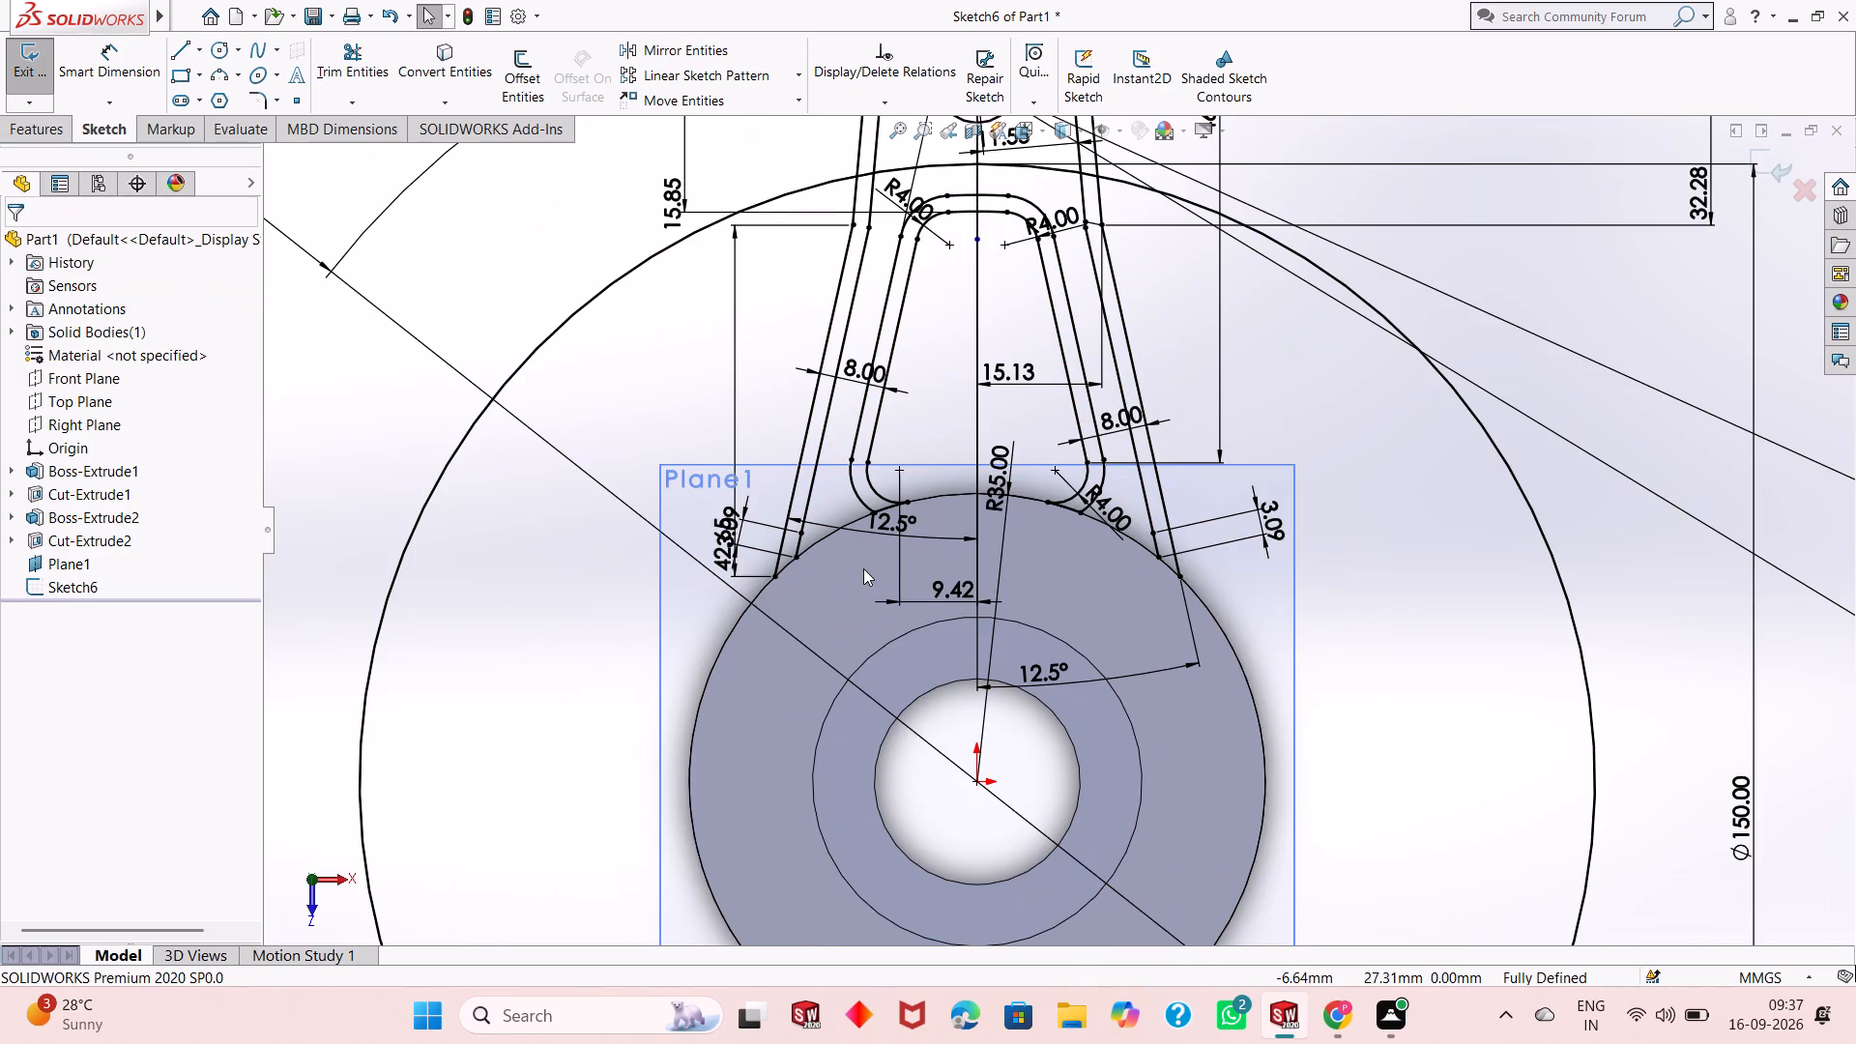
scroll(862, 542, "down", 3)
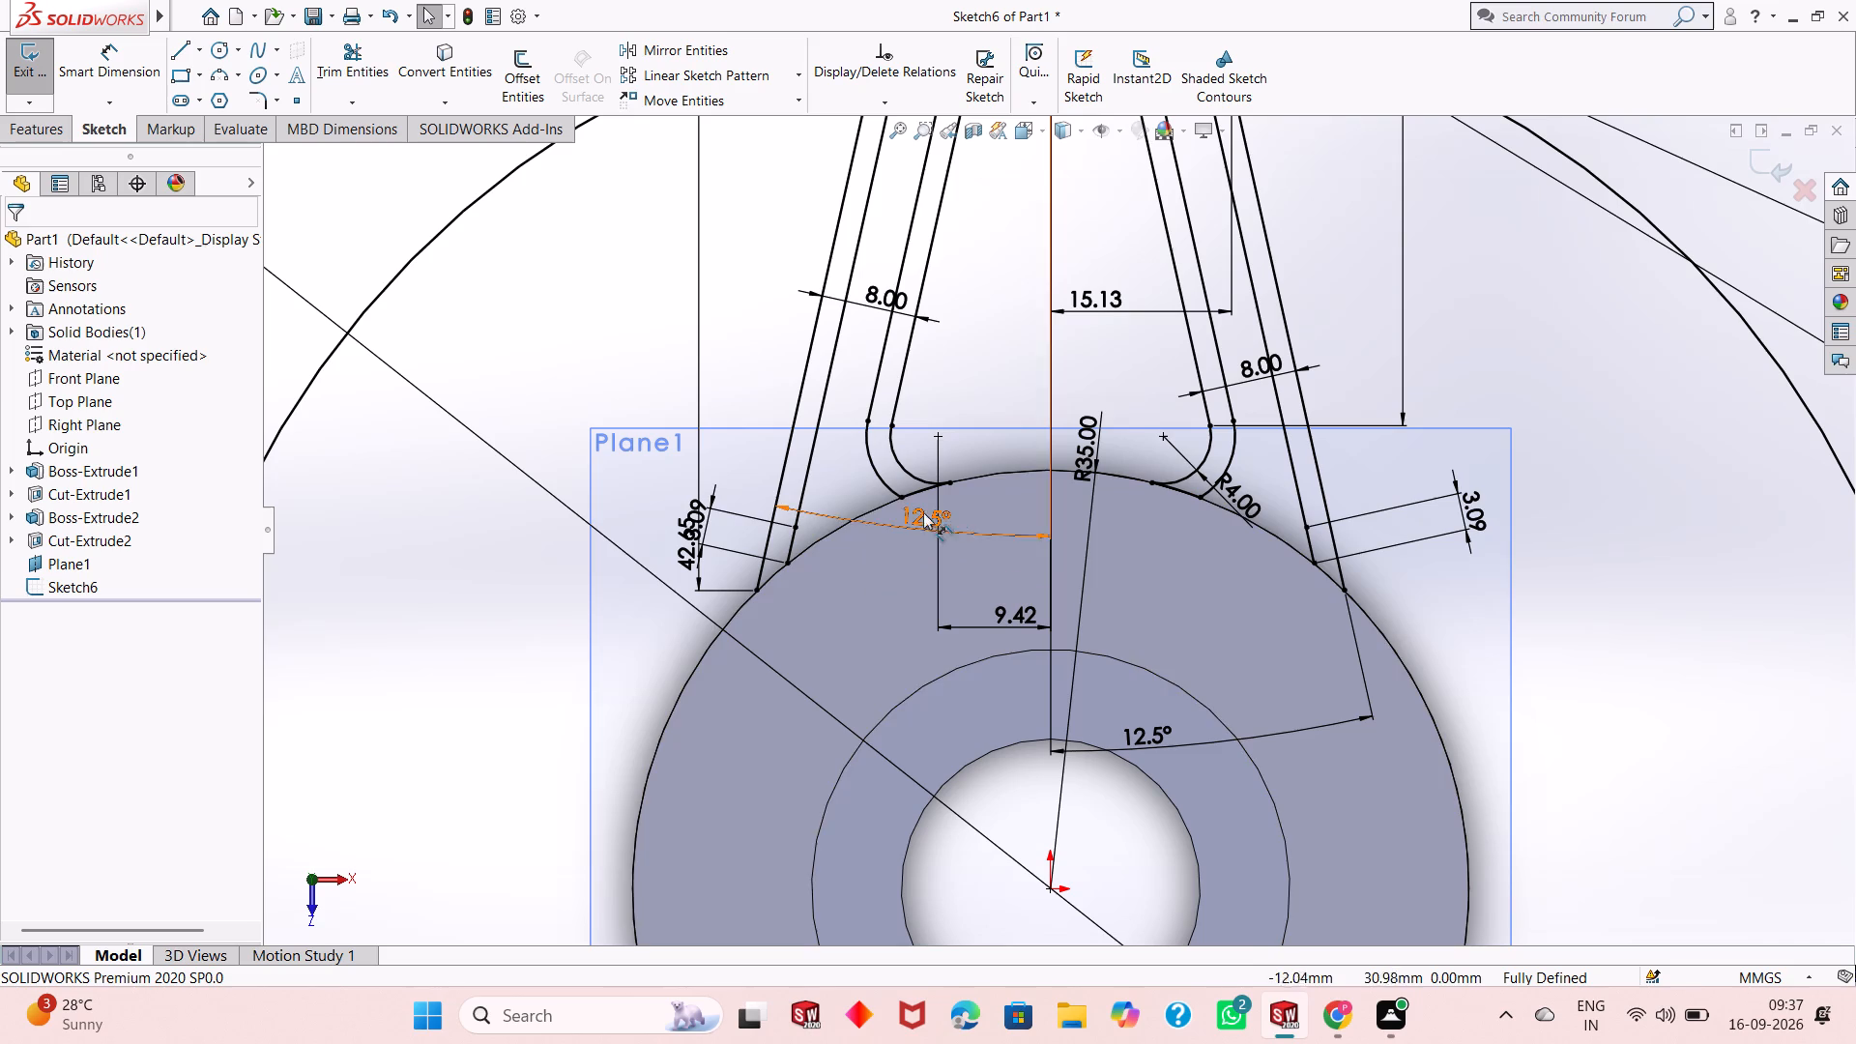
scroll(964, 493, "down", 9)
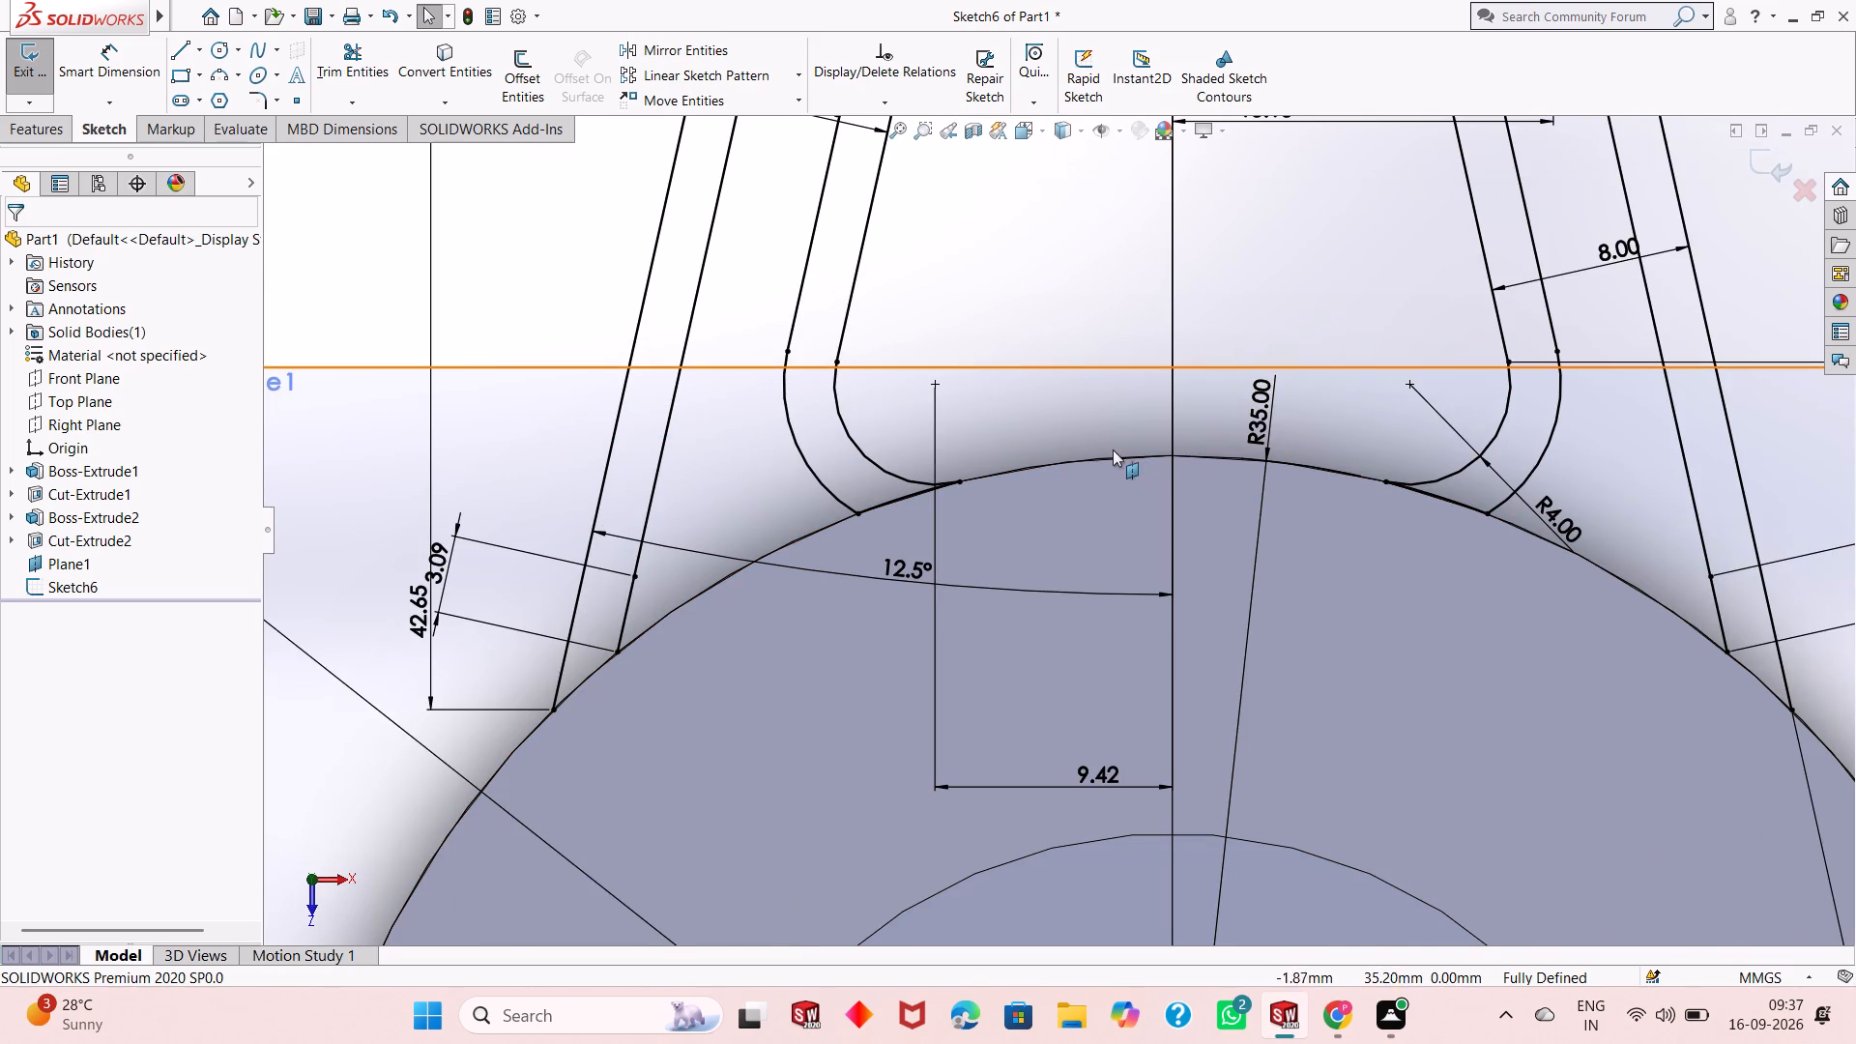
Undo the remaining trims and the 35 mm radius circle drawn along the hub's outer edge.
left_click(1095, 458)
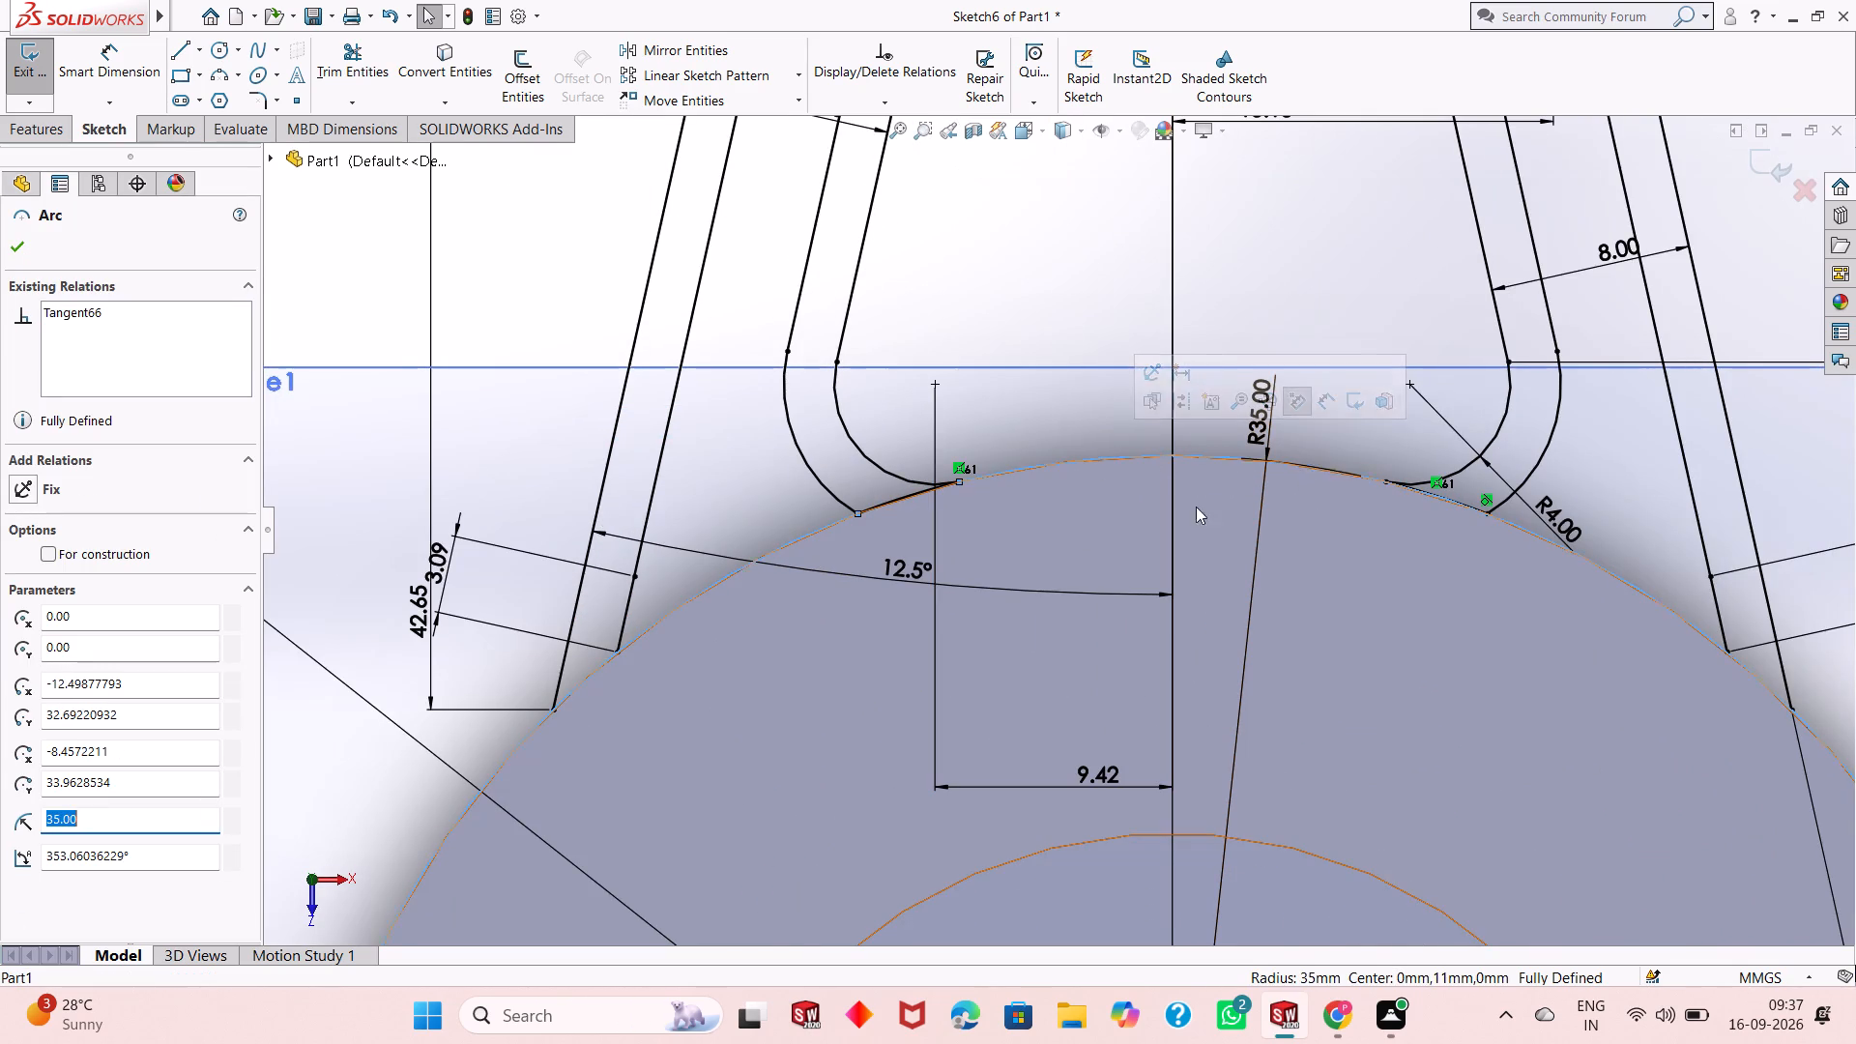
key("Escape")
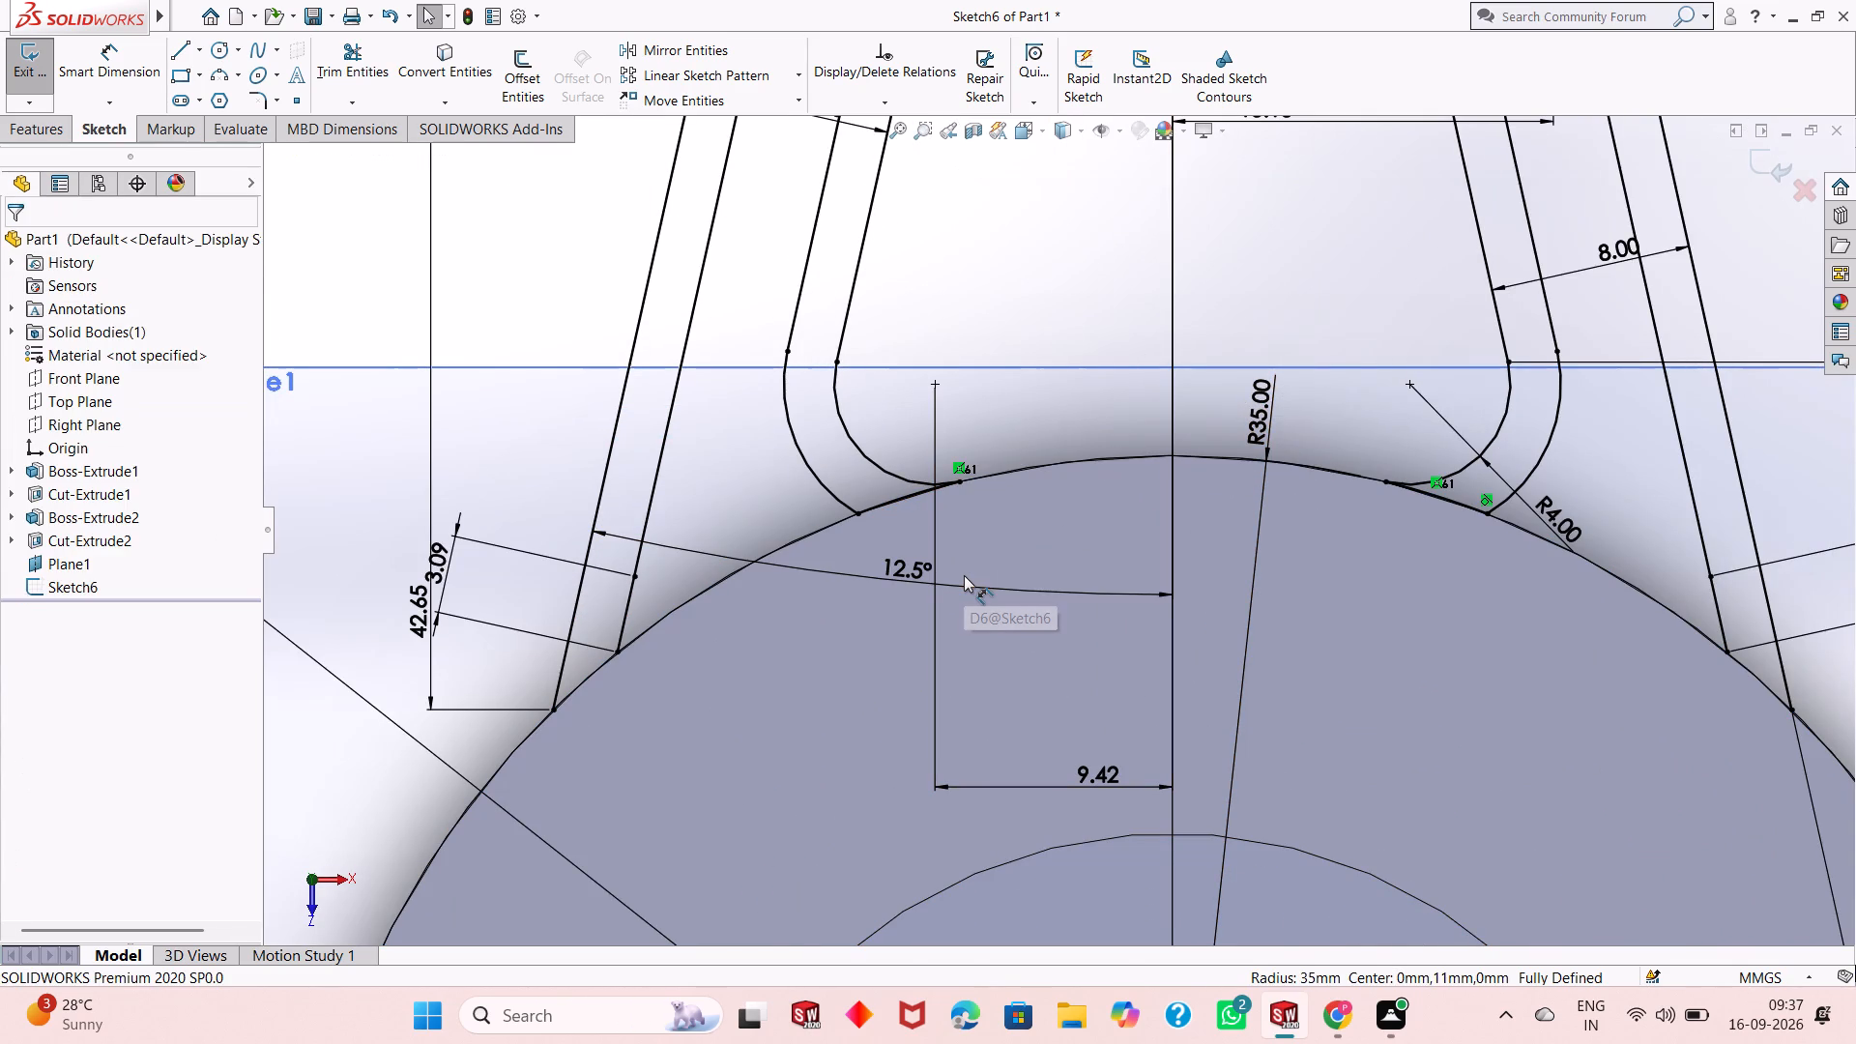
key("ctrl+z")
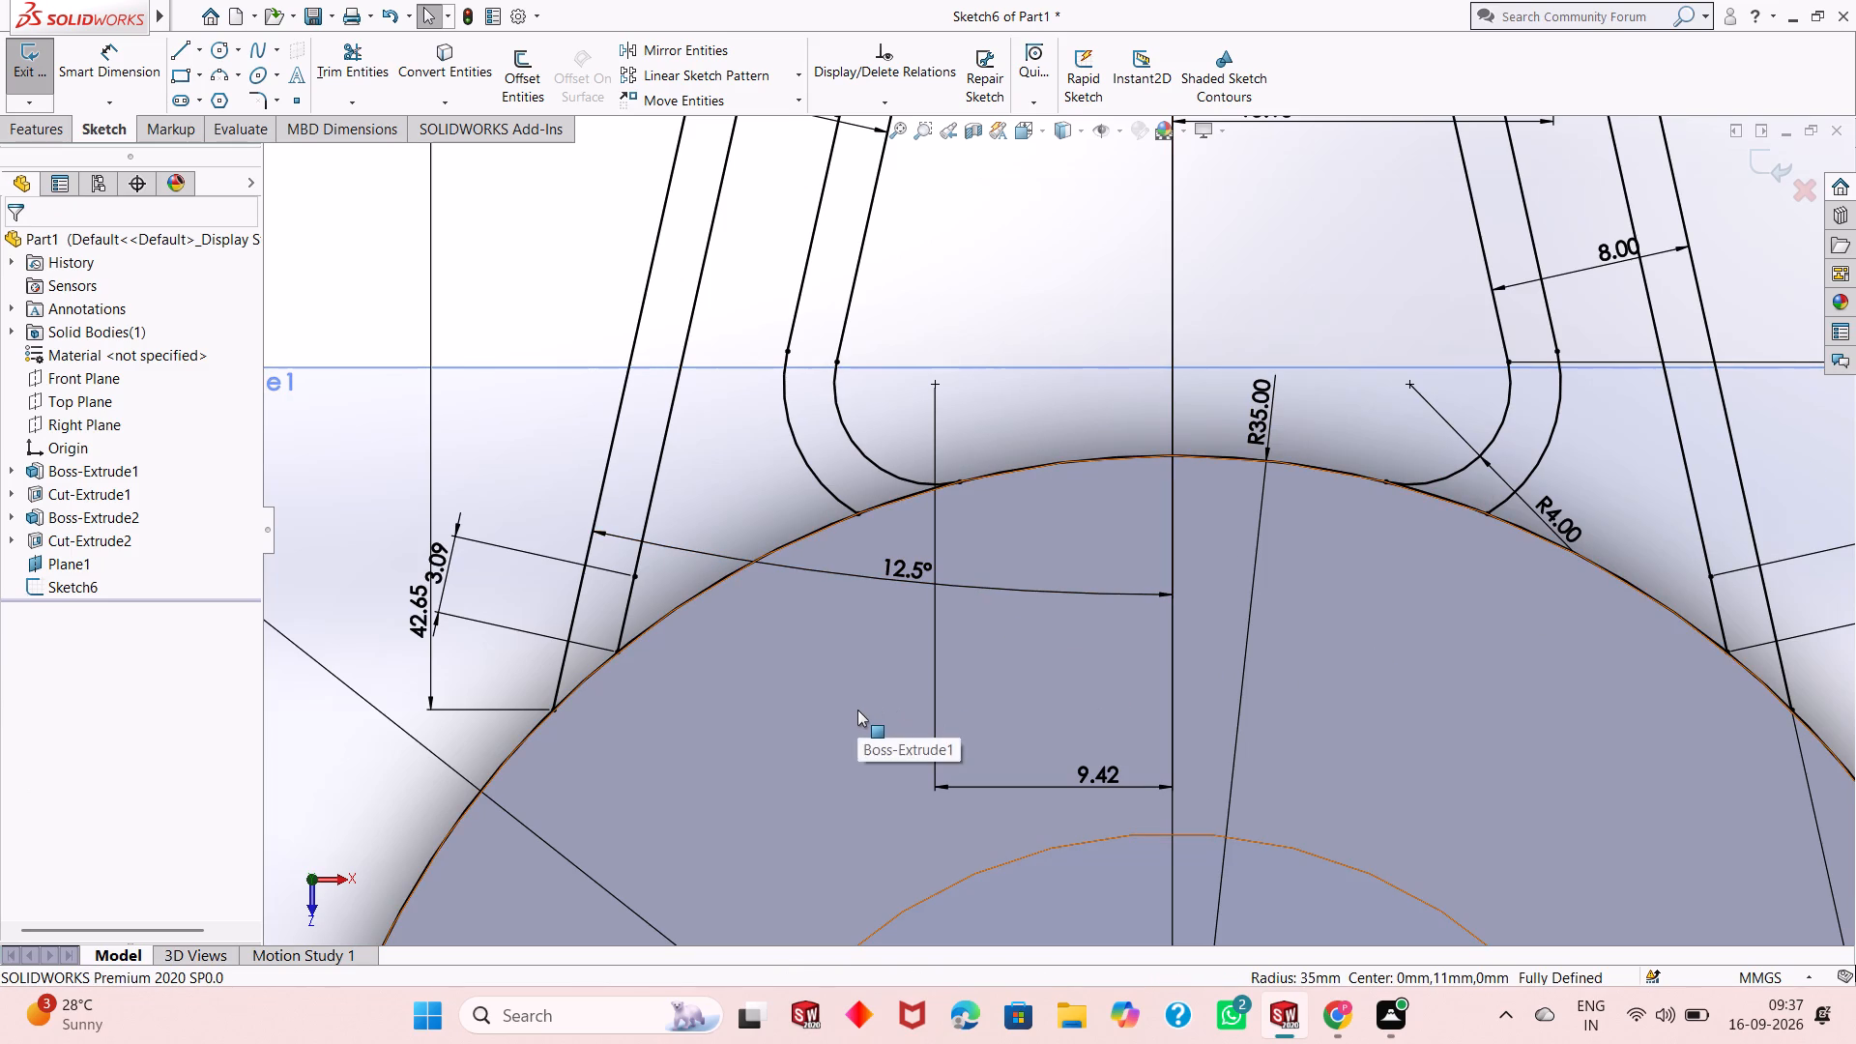
key("ctrl+z")
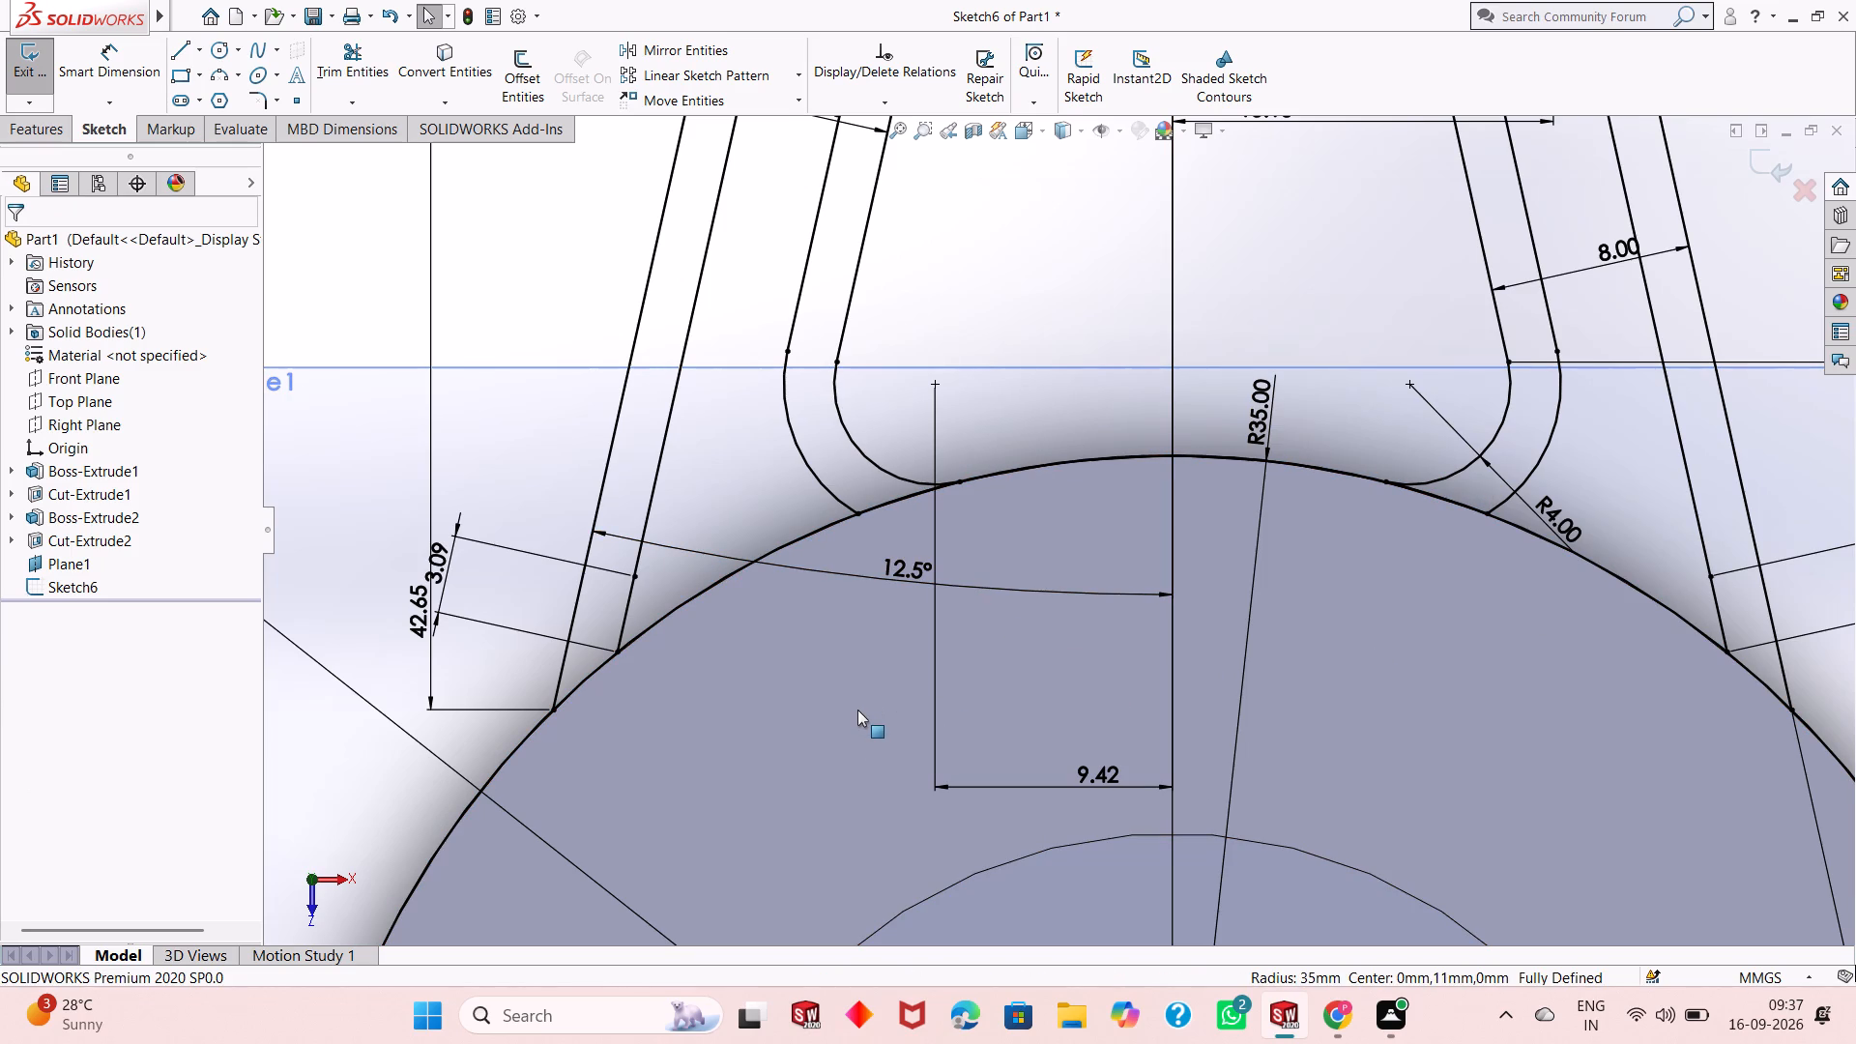
key("ctrl+z")
Draw a 35 mm radius three-point arc on the hub edge, joining the lower ends of the left outer and inner lug lines.
scroll(857, 710, "up", 3)
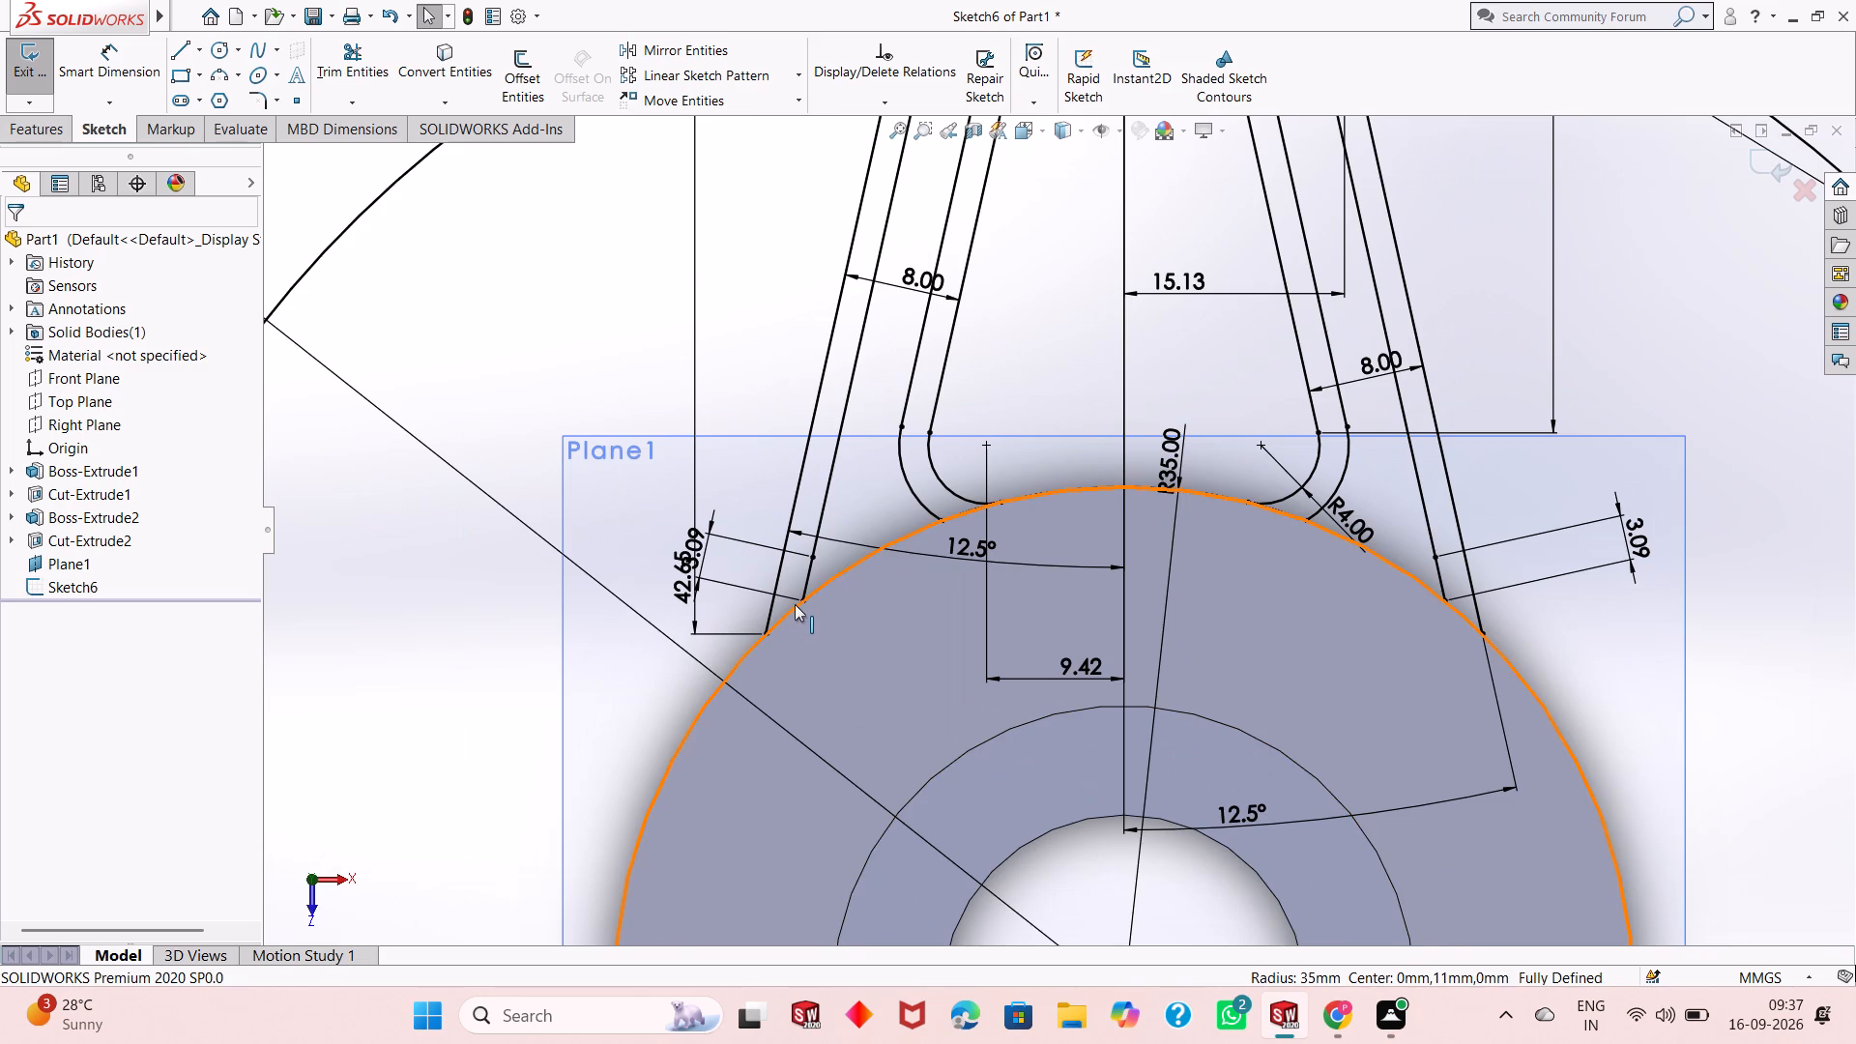
left_click(208, 73)
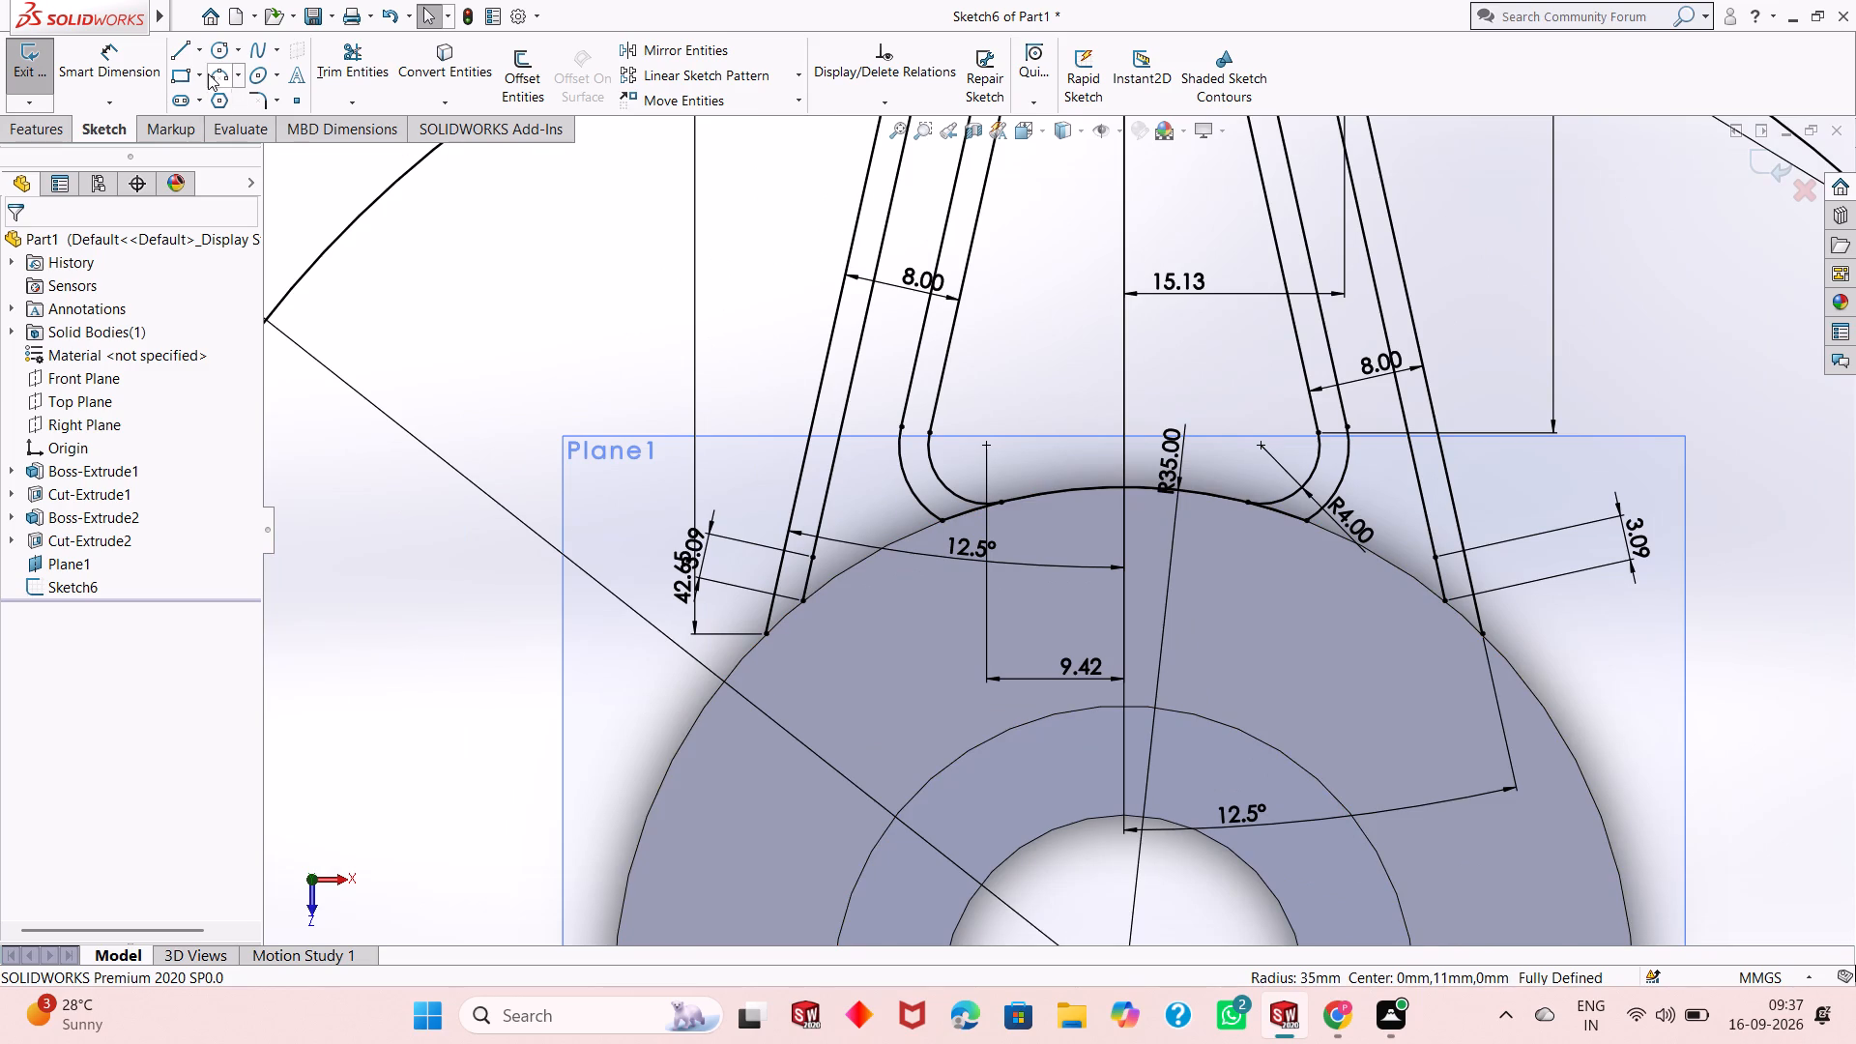
left_click(765, 635)
left_click(800, 601)
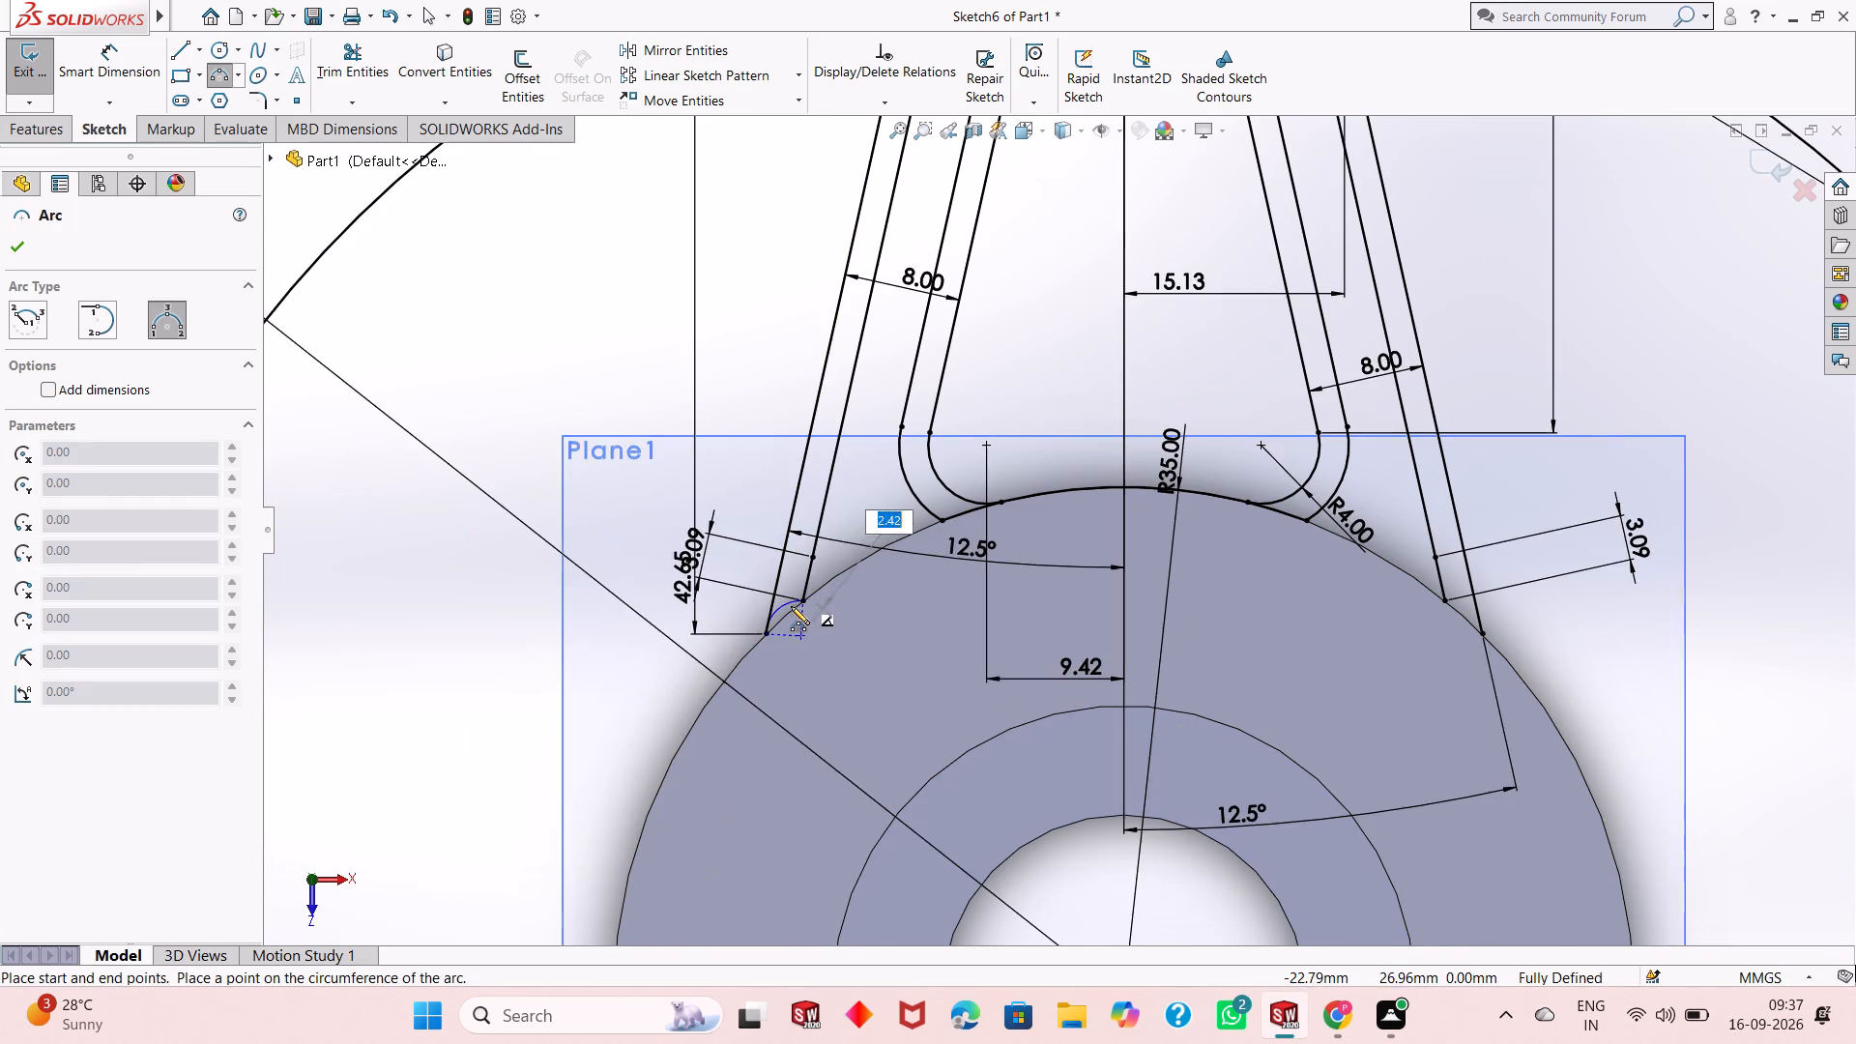
left_click(786, 616)
right_click(786, 616)
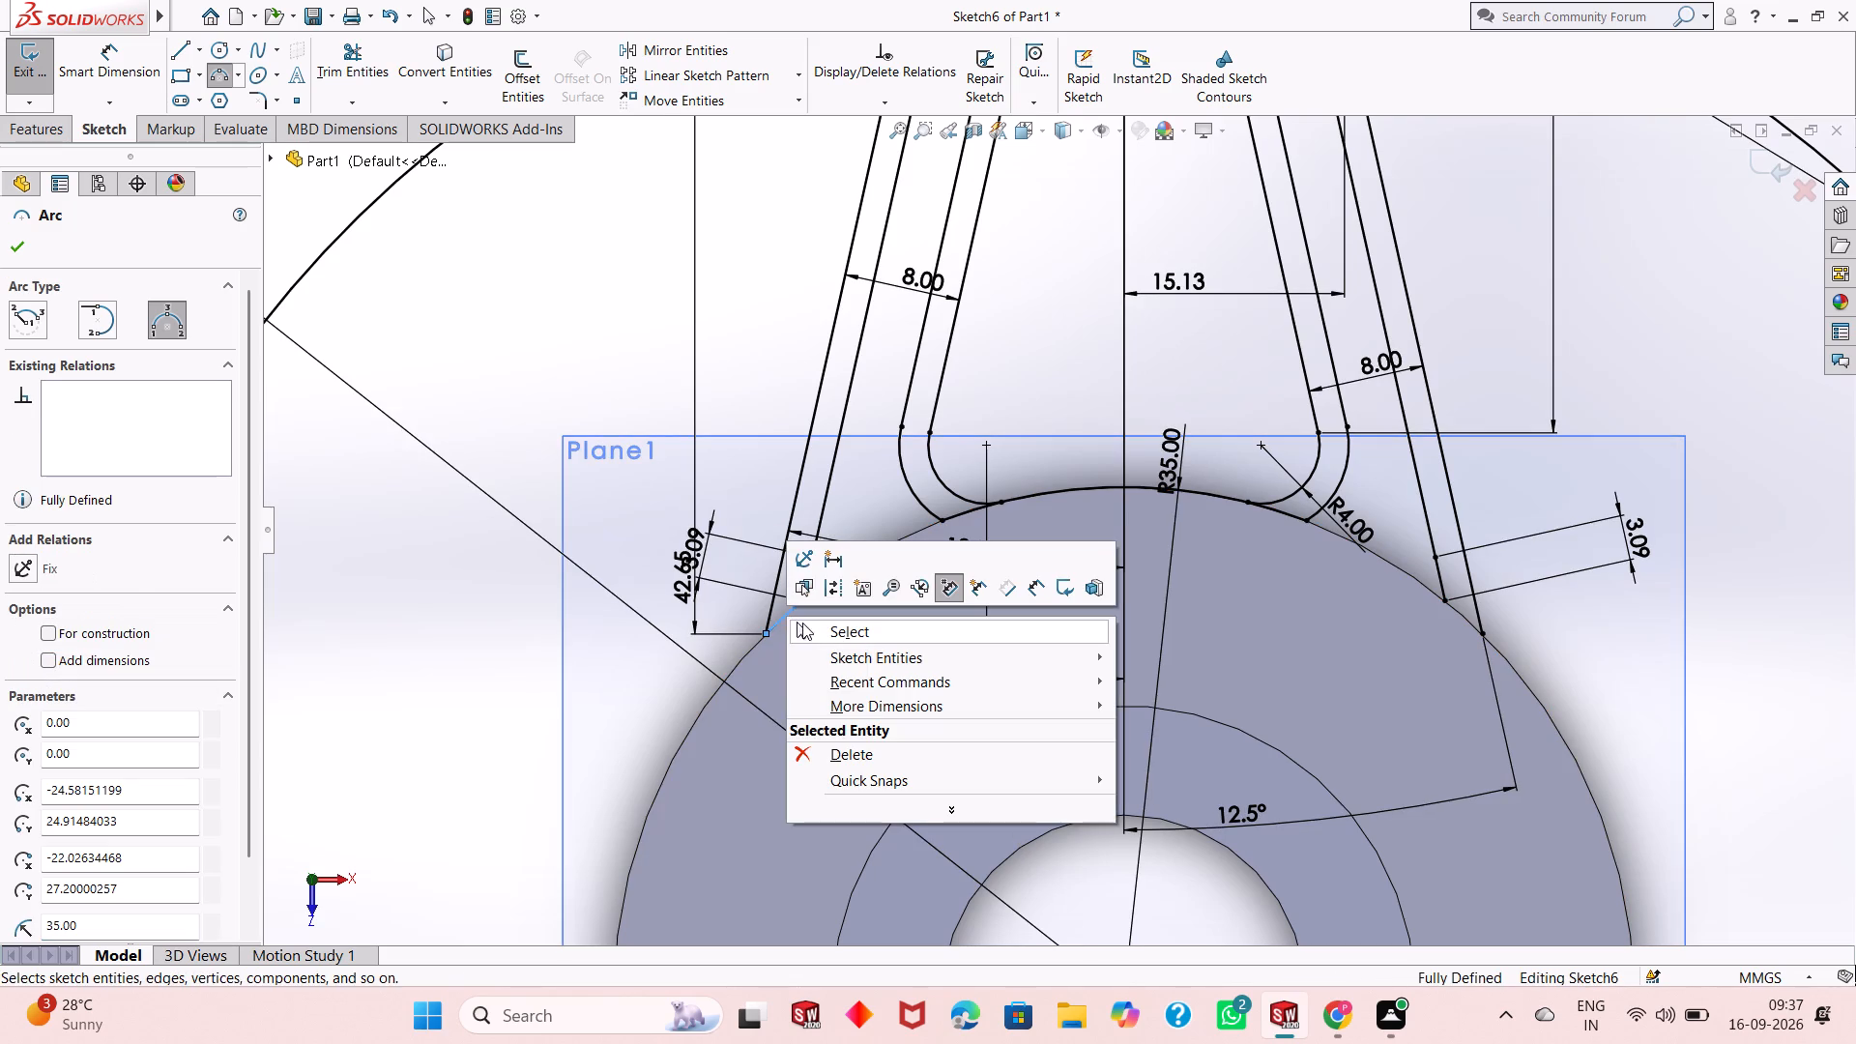
left_click(803, 623)
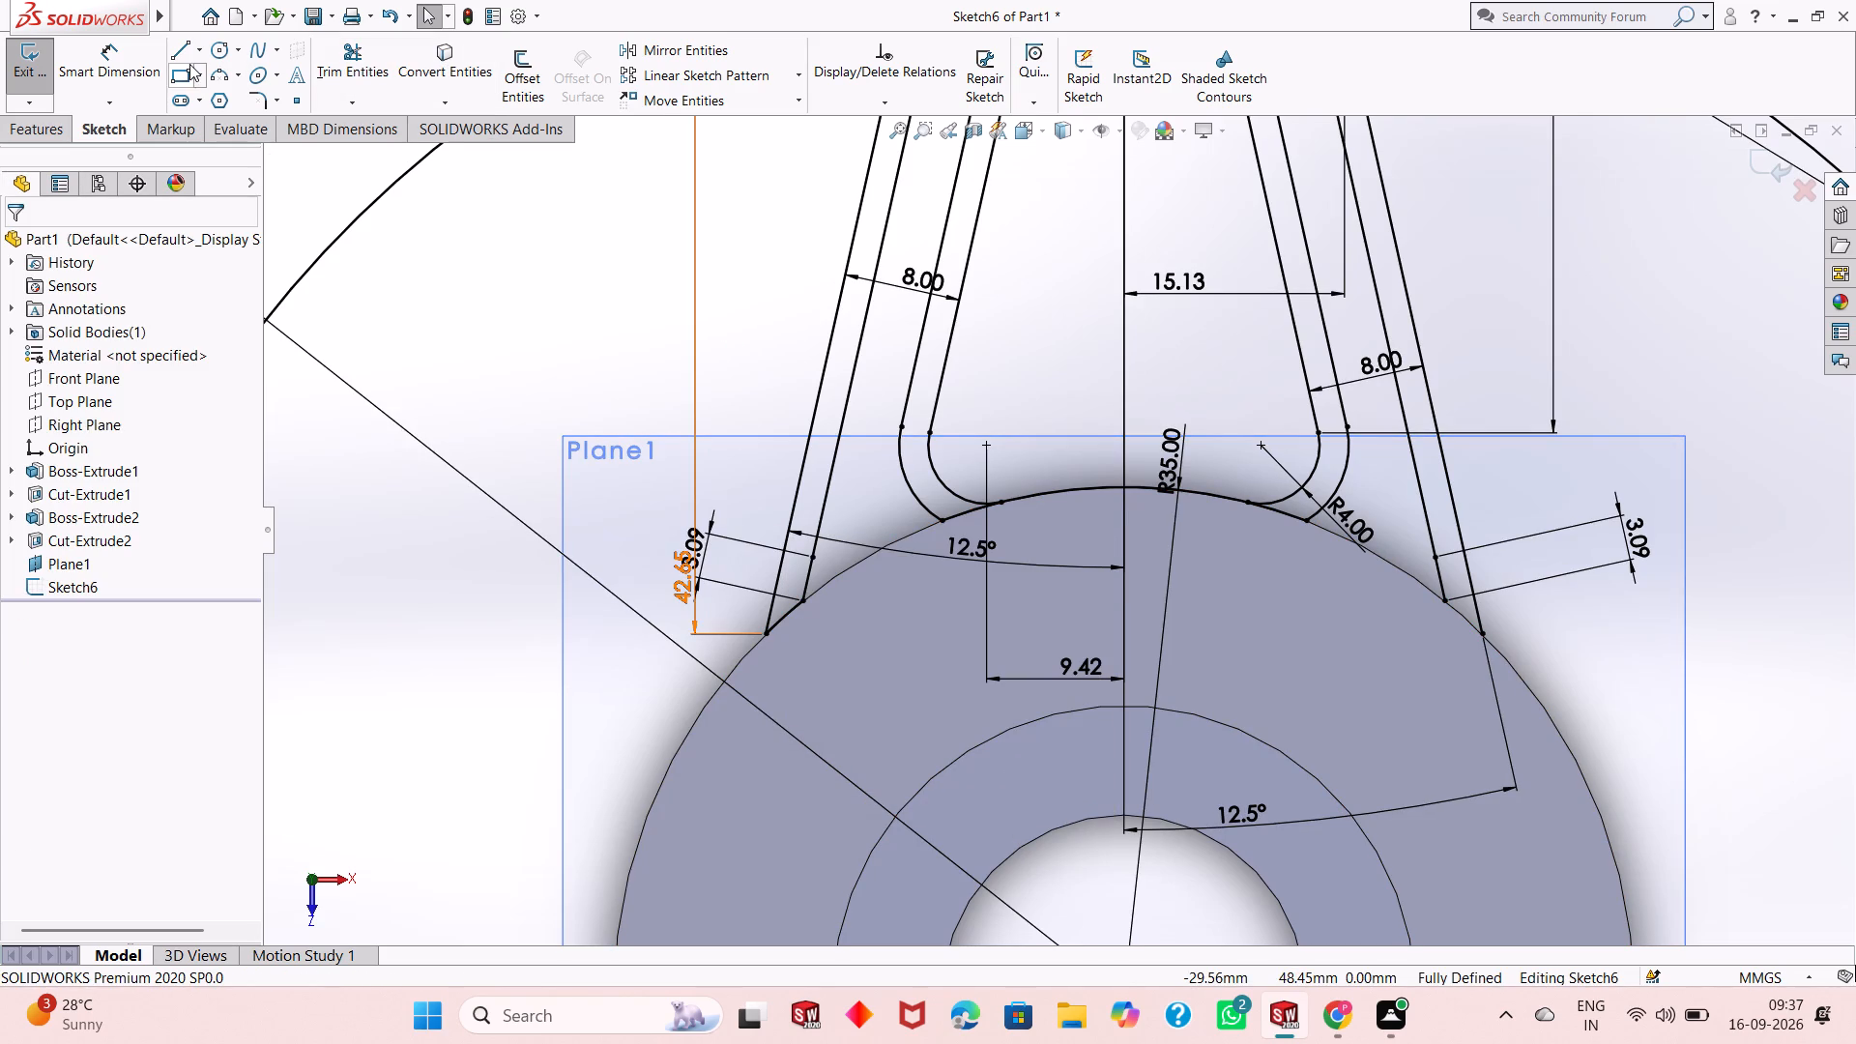
Draw a matching 35 mm radius three-point arc on the hub edge, joining the lower ends of the right outer and inner lug lines.
left_click(218, 75)
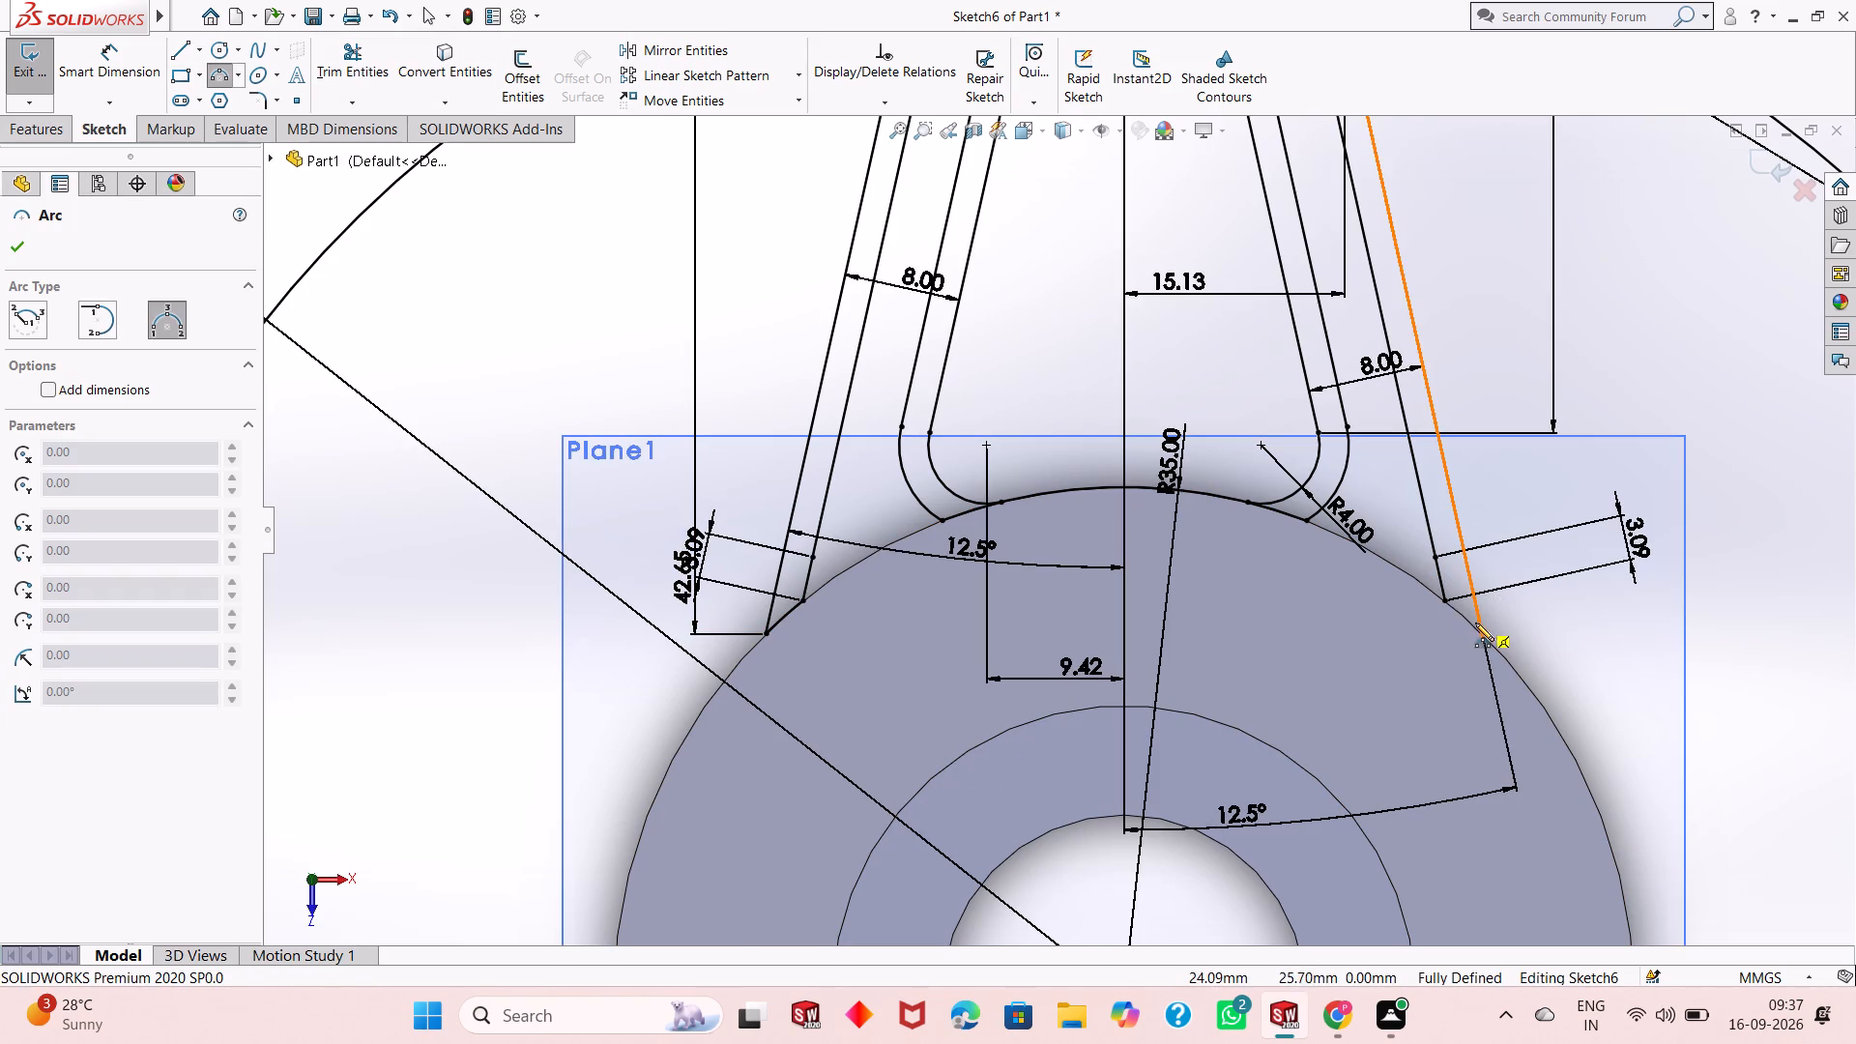
left_click(1481, 634)
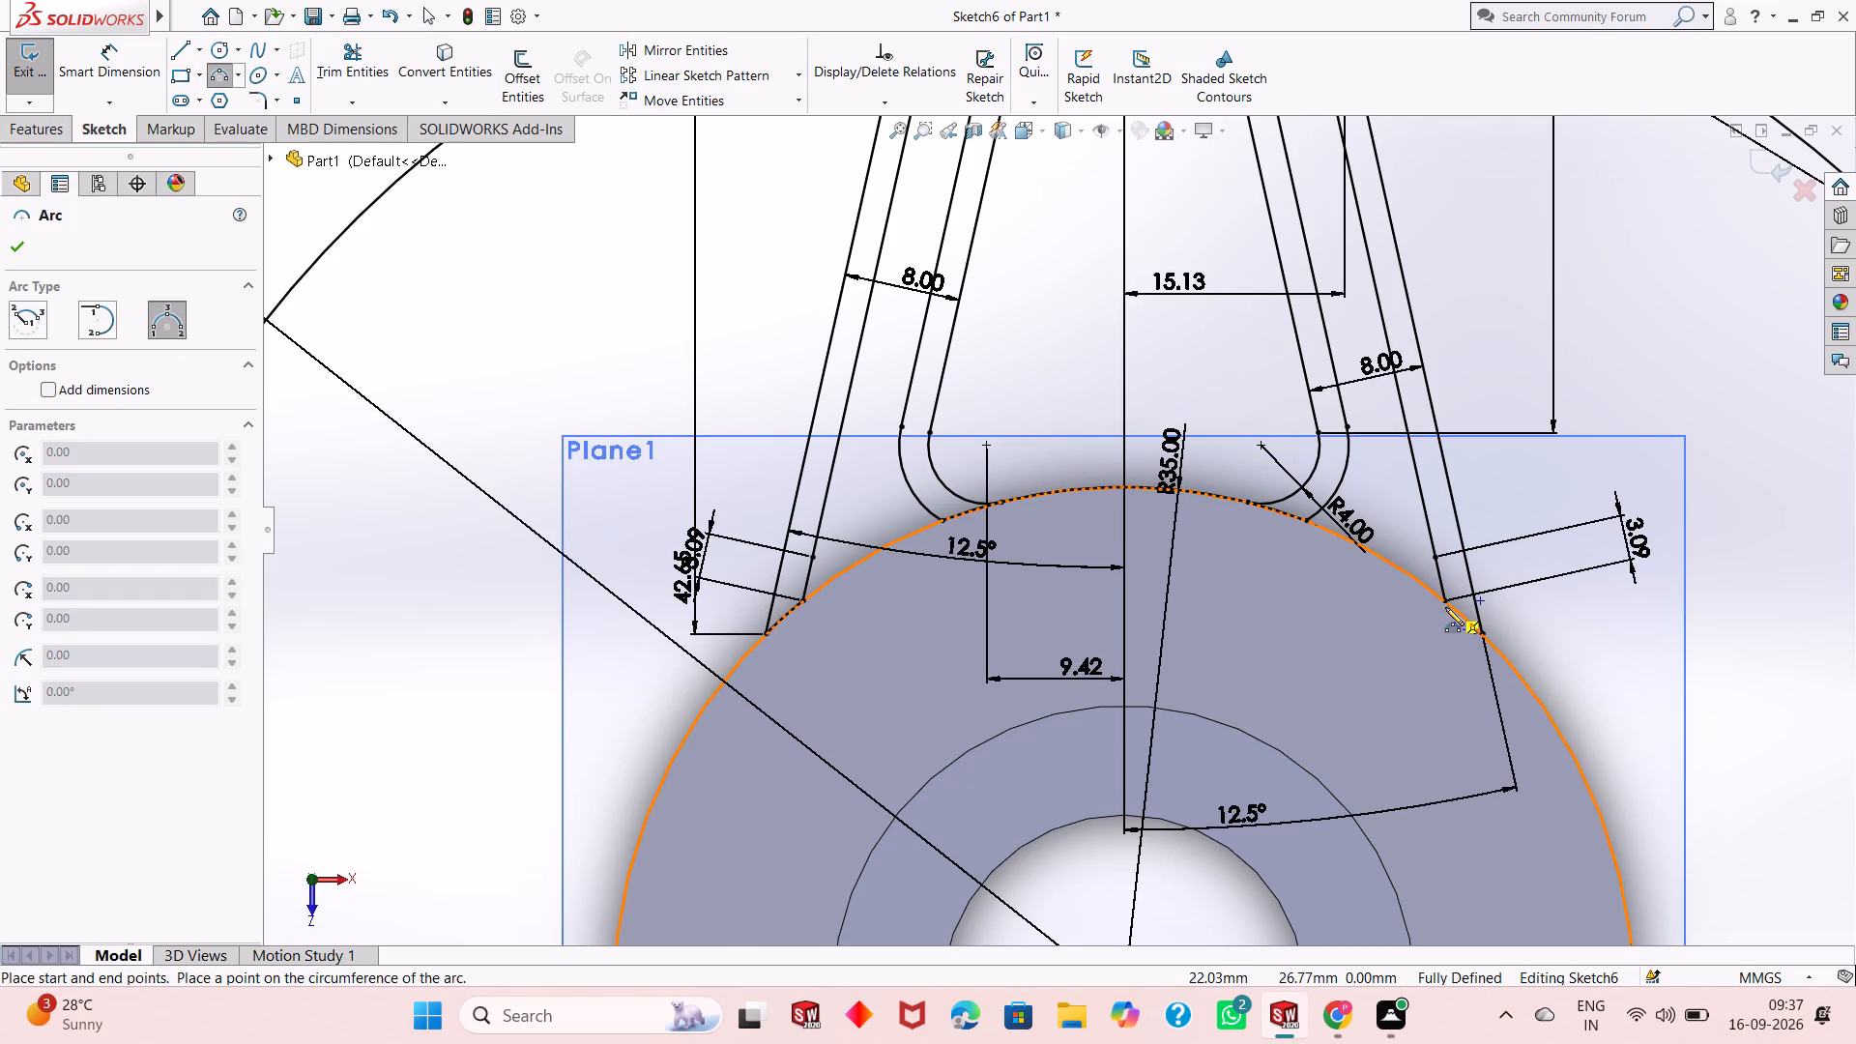
left_click(1444, 602)
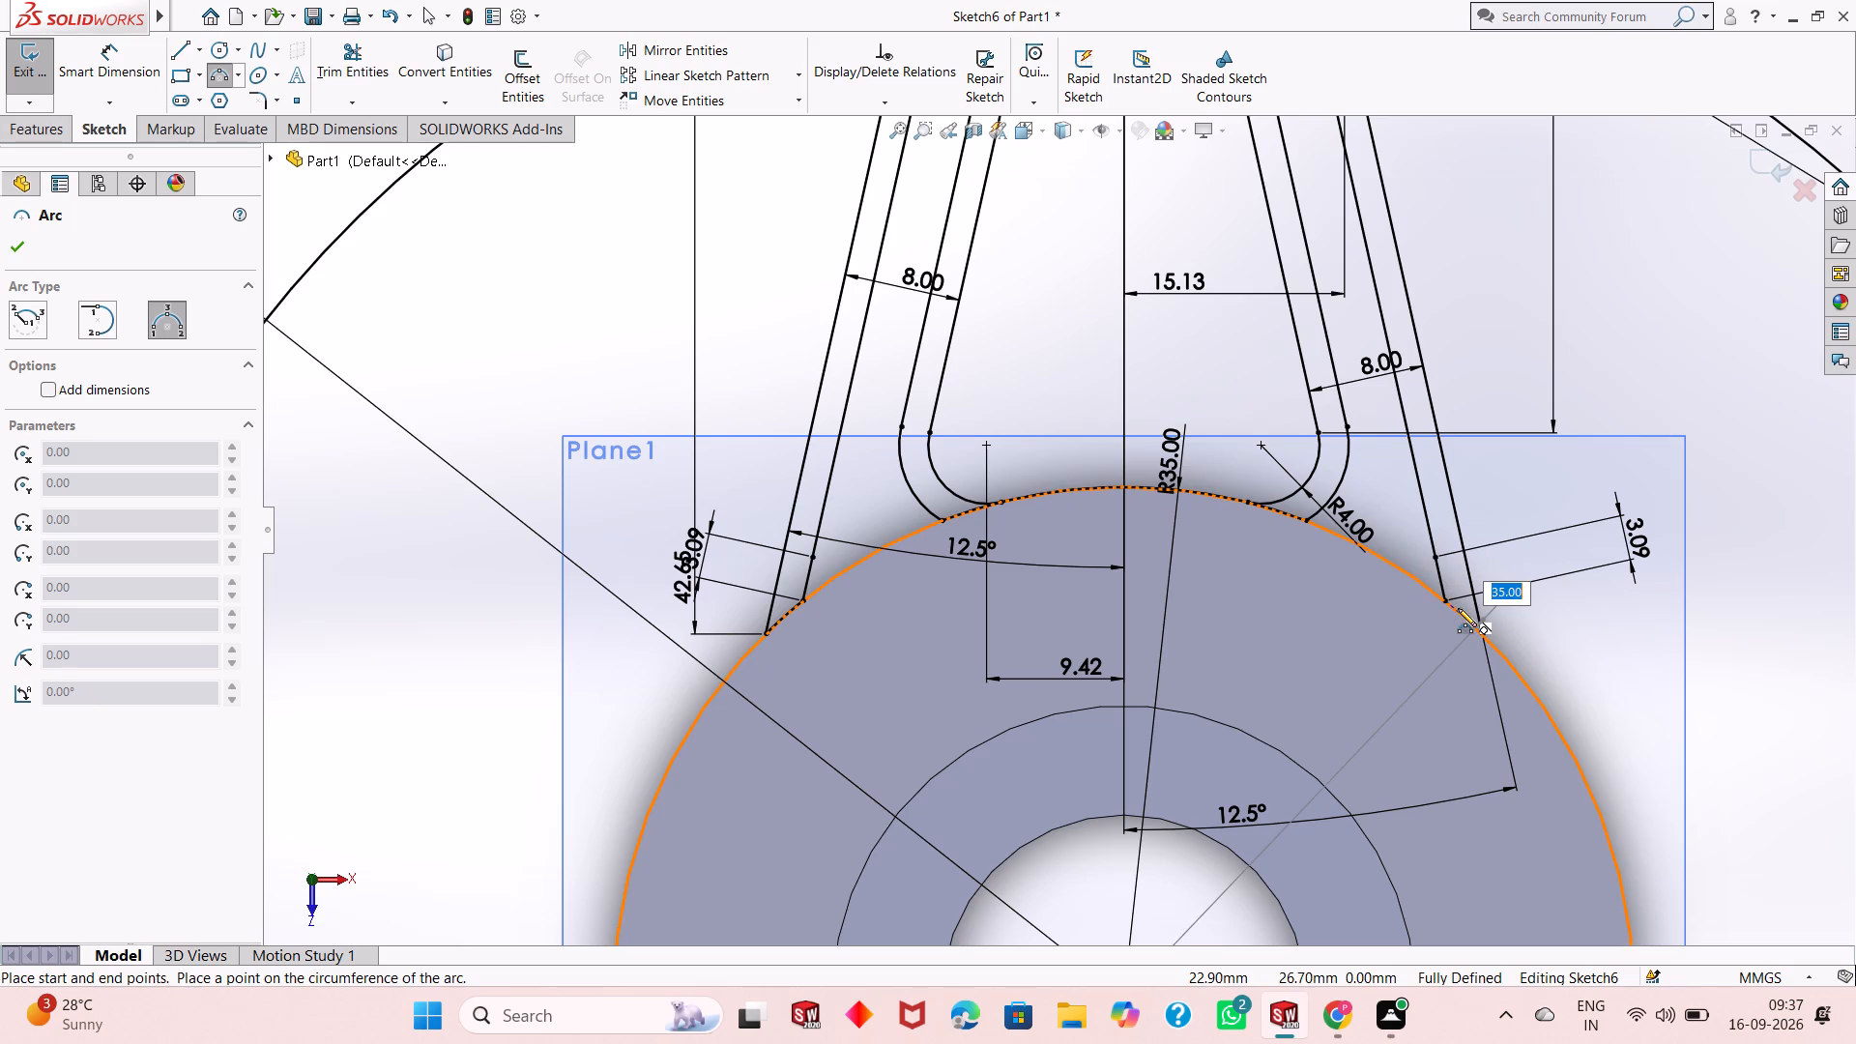
left_click(1458, 608)
right_click(1457, 609)
left_click(1490, 631)
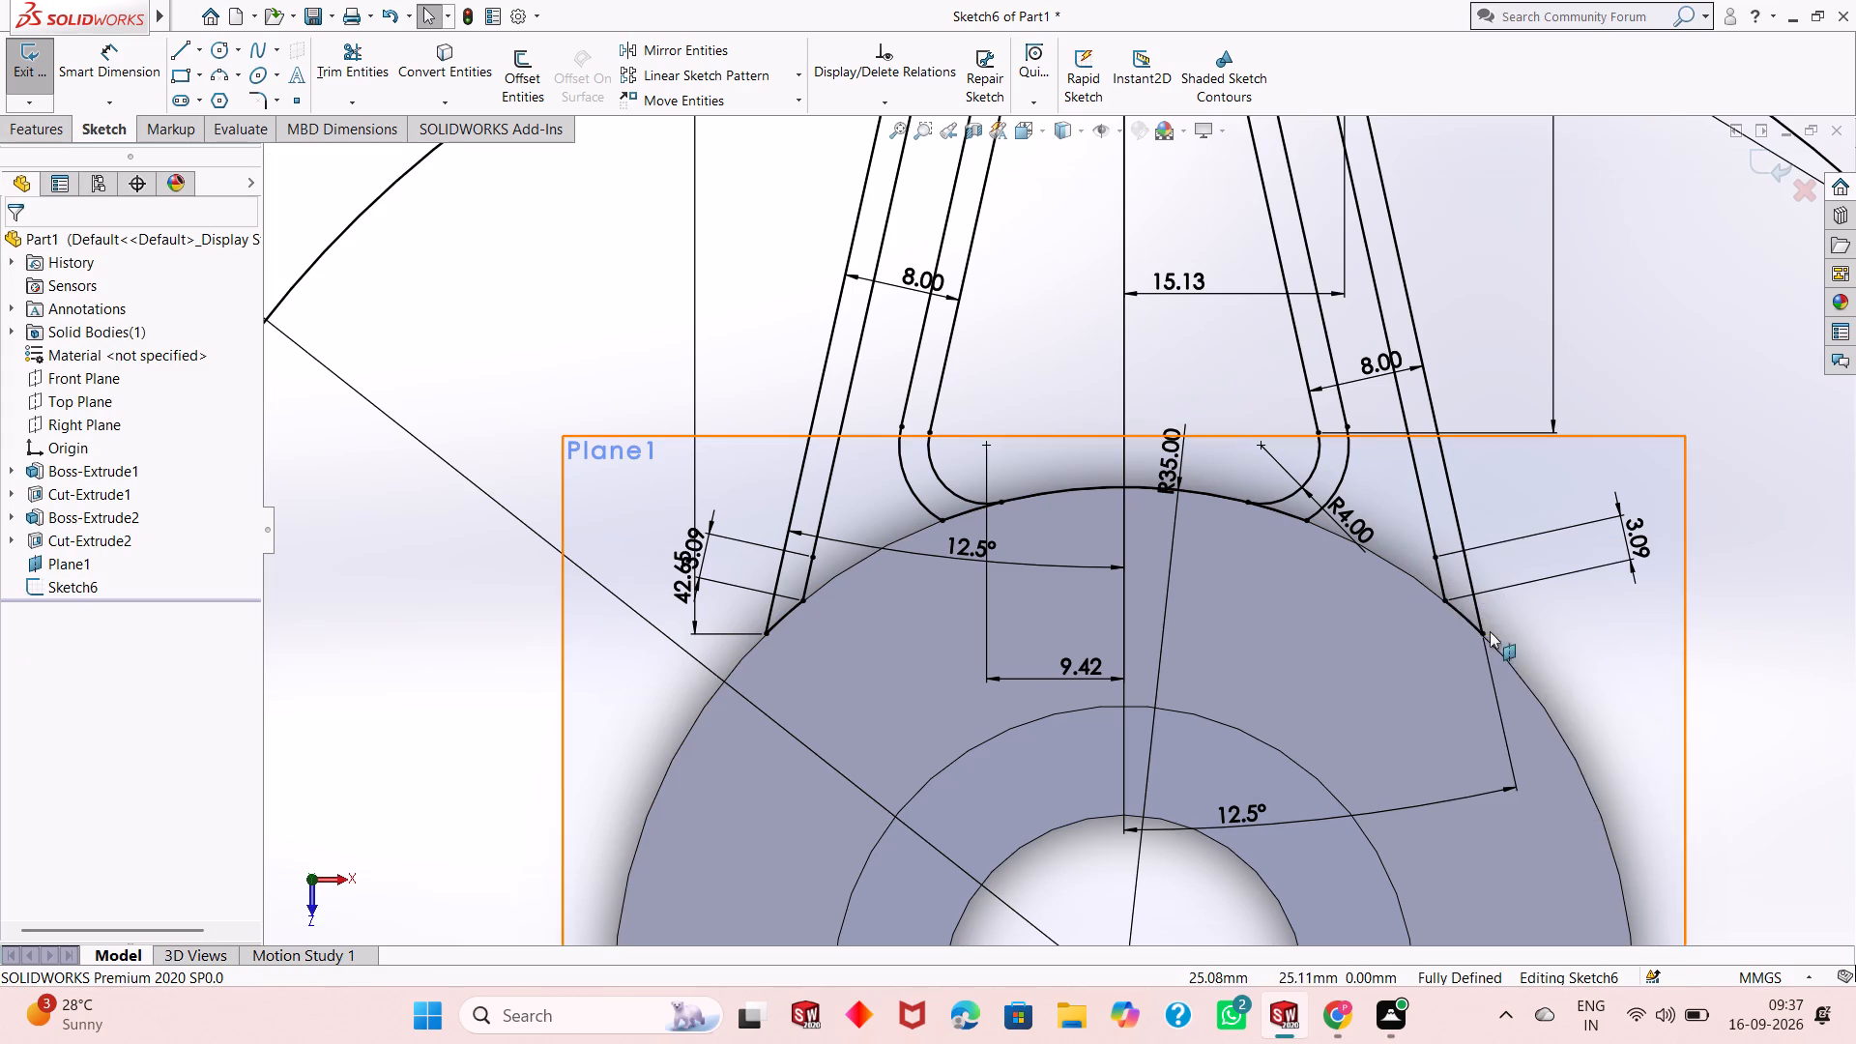
Delete the 150 mm diameter circle centred on the origin from the lug sketch.
scroll(1290, 579, "up", 1)
scroll(1075, 549, "up", 1)
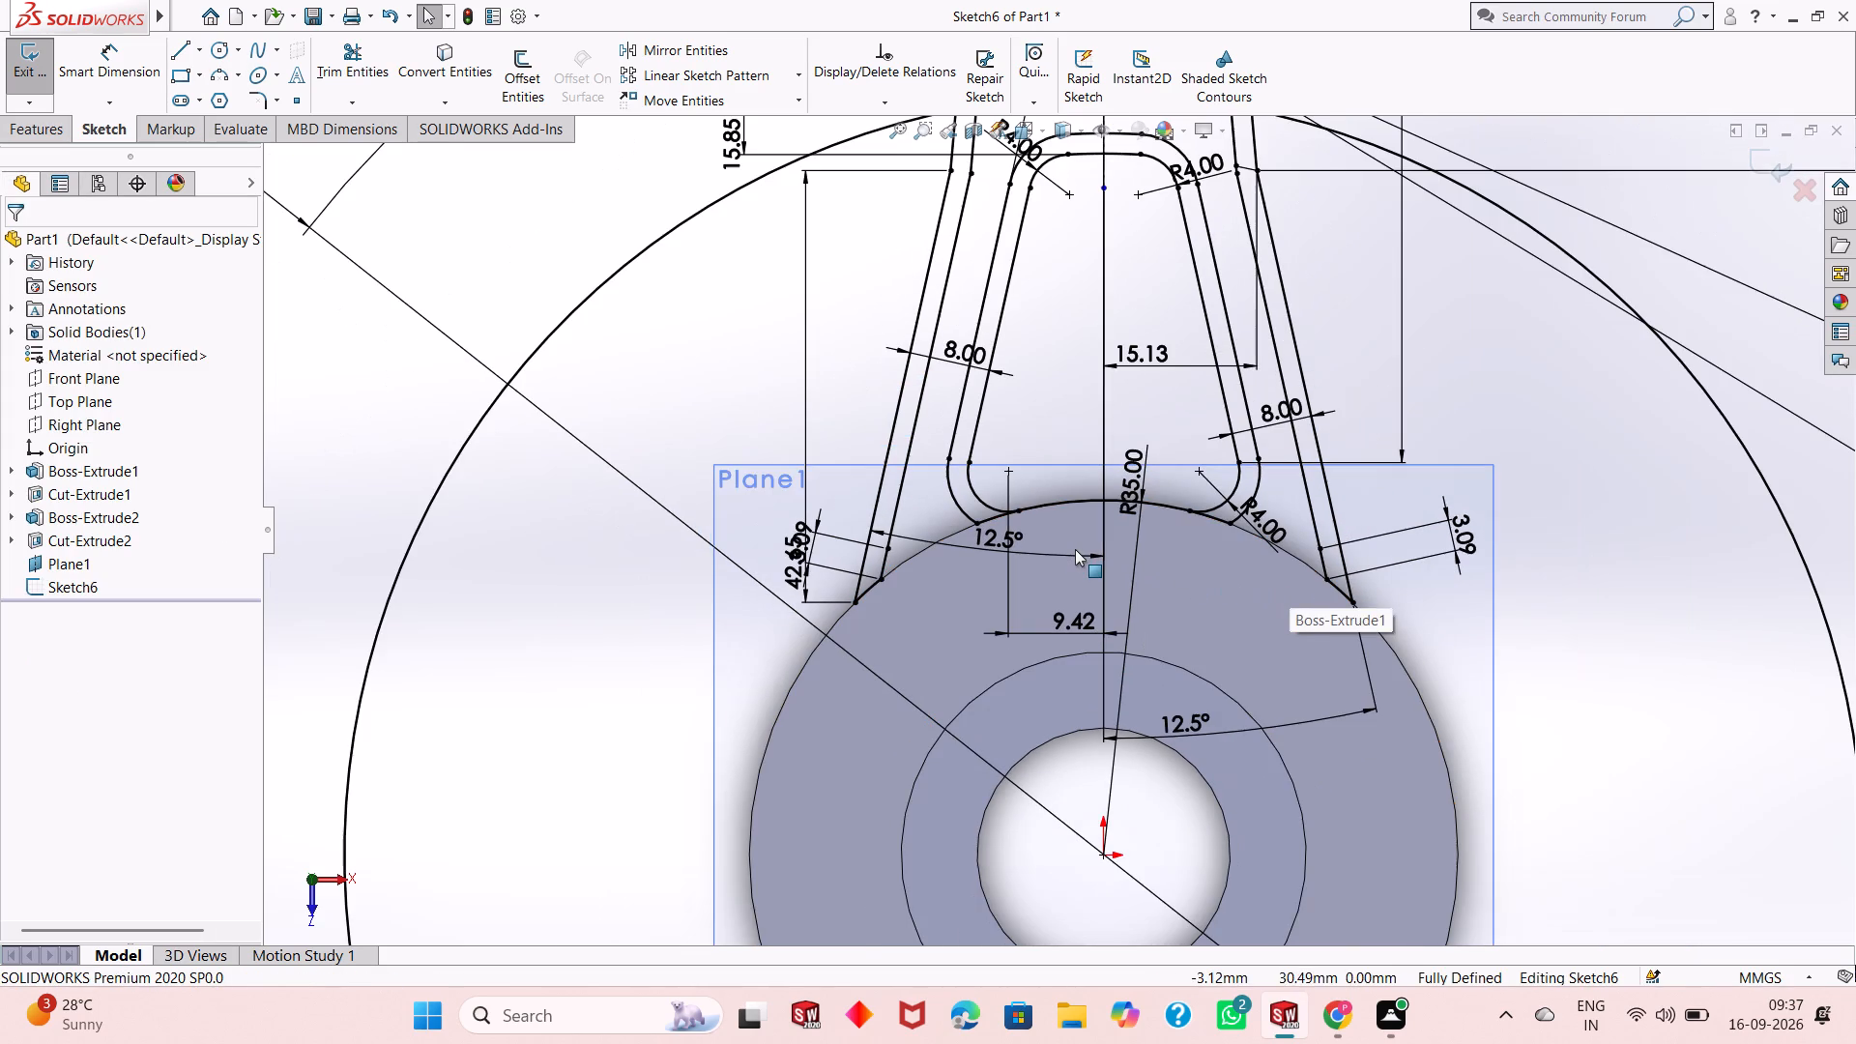
scroll(1091, 350, "up", 1)
scroll(1125, 333, "down", 2)
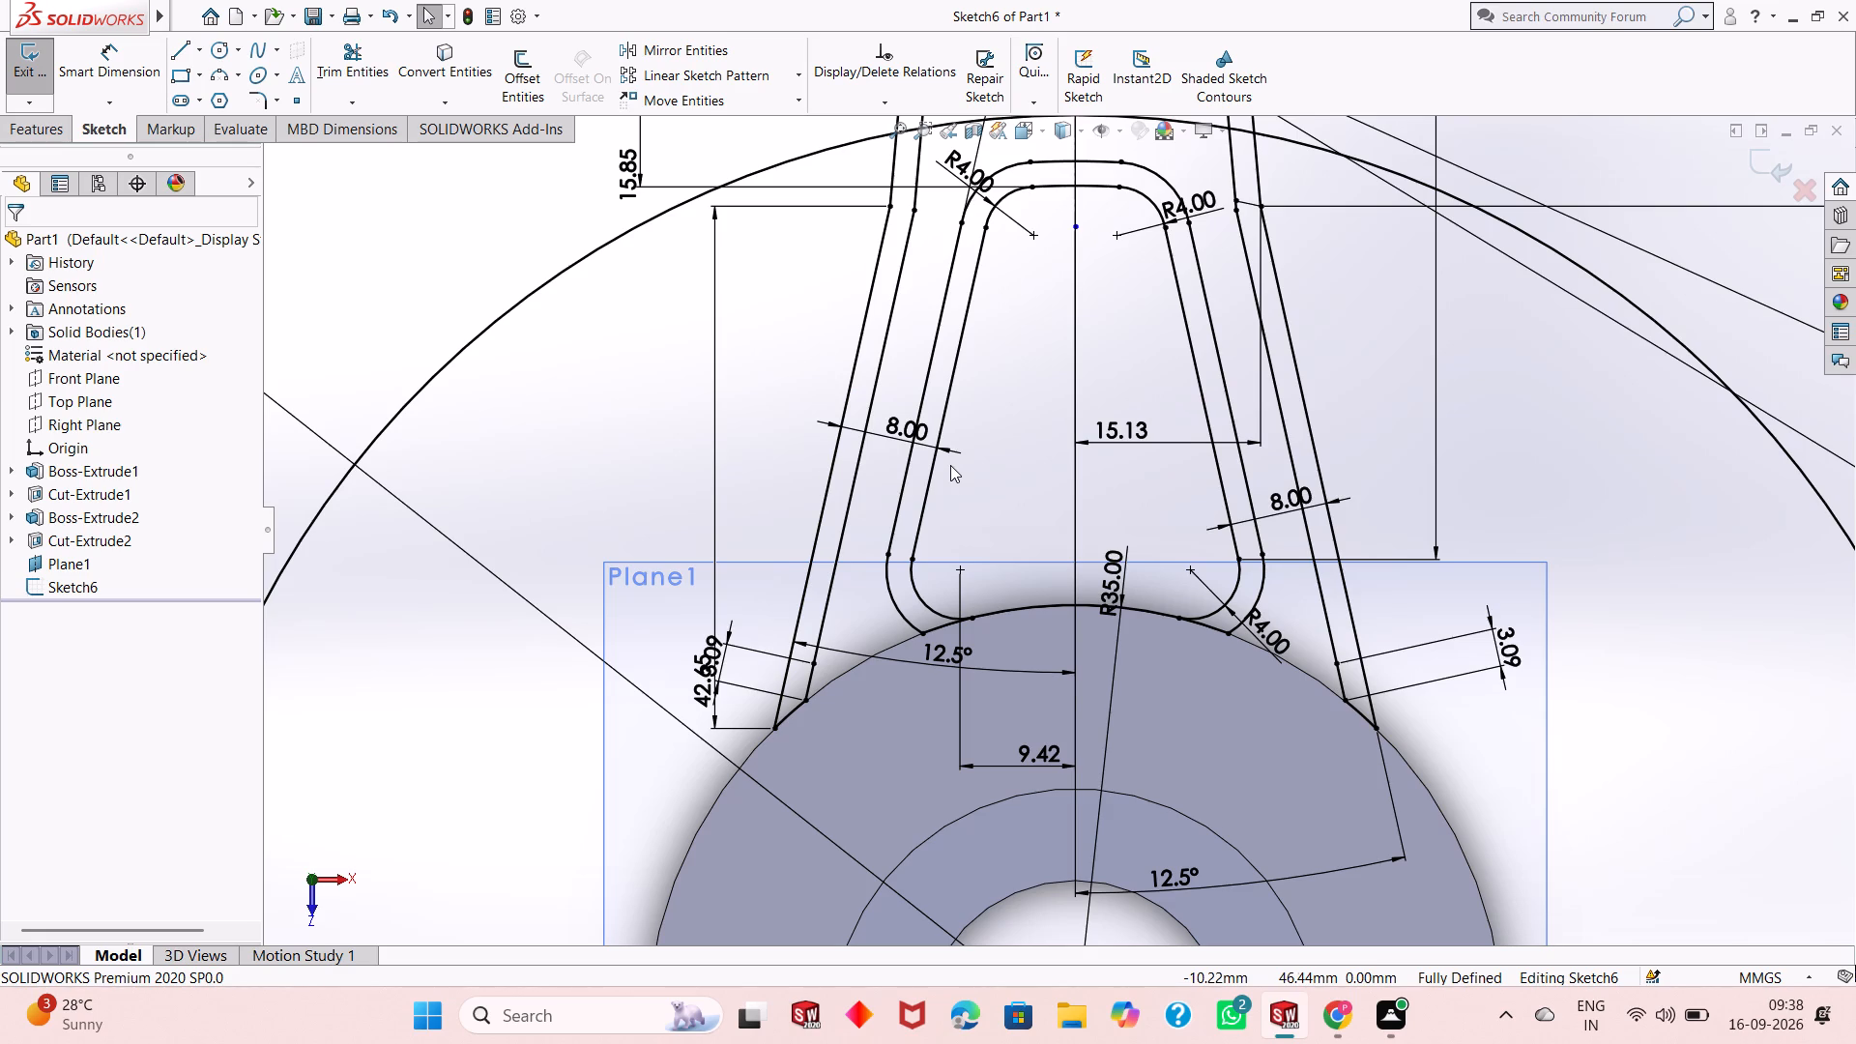
scroll(957, 477, "up", 1)
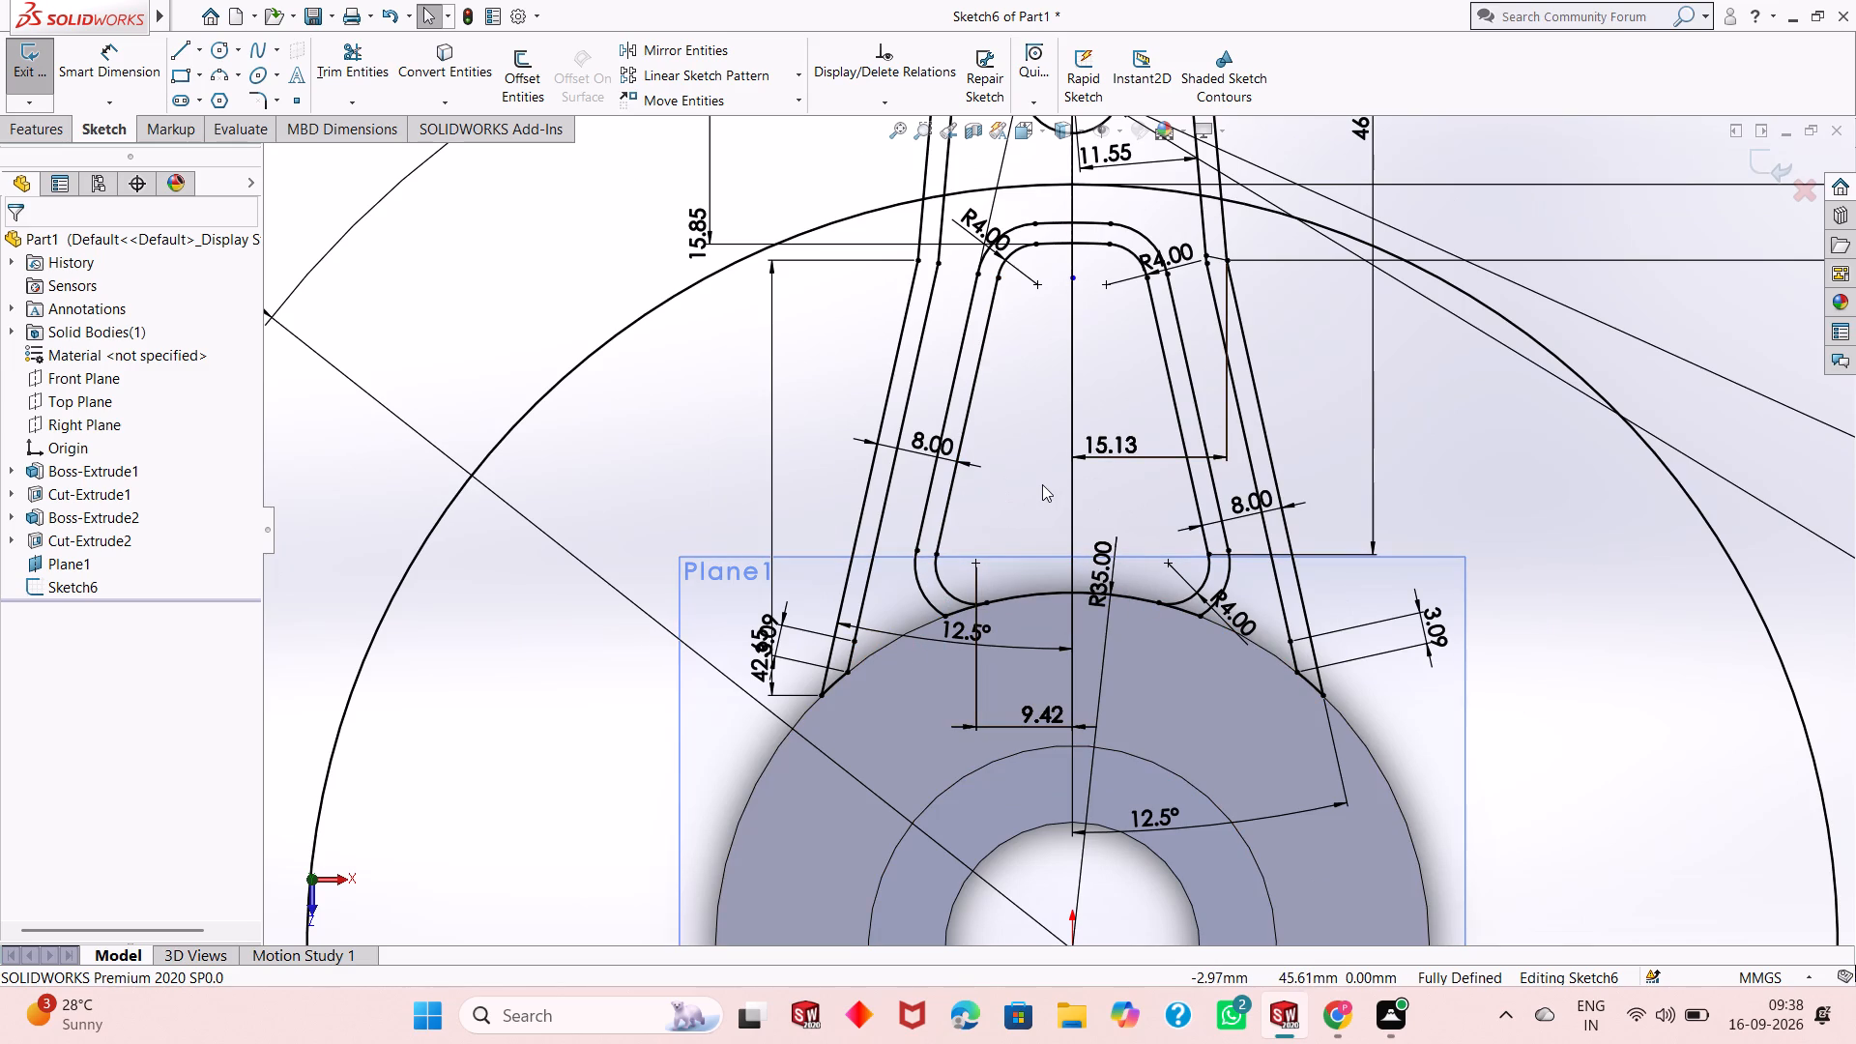
scroll(1042, 484, "up", 3)
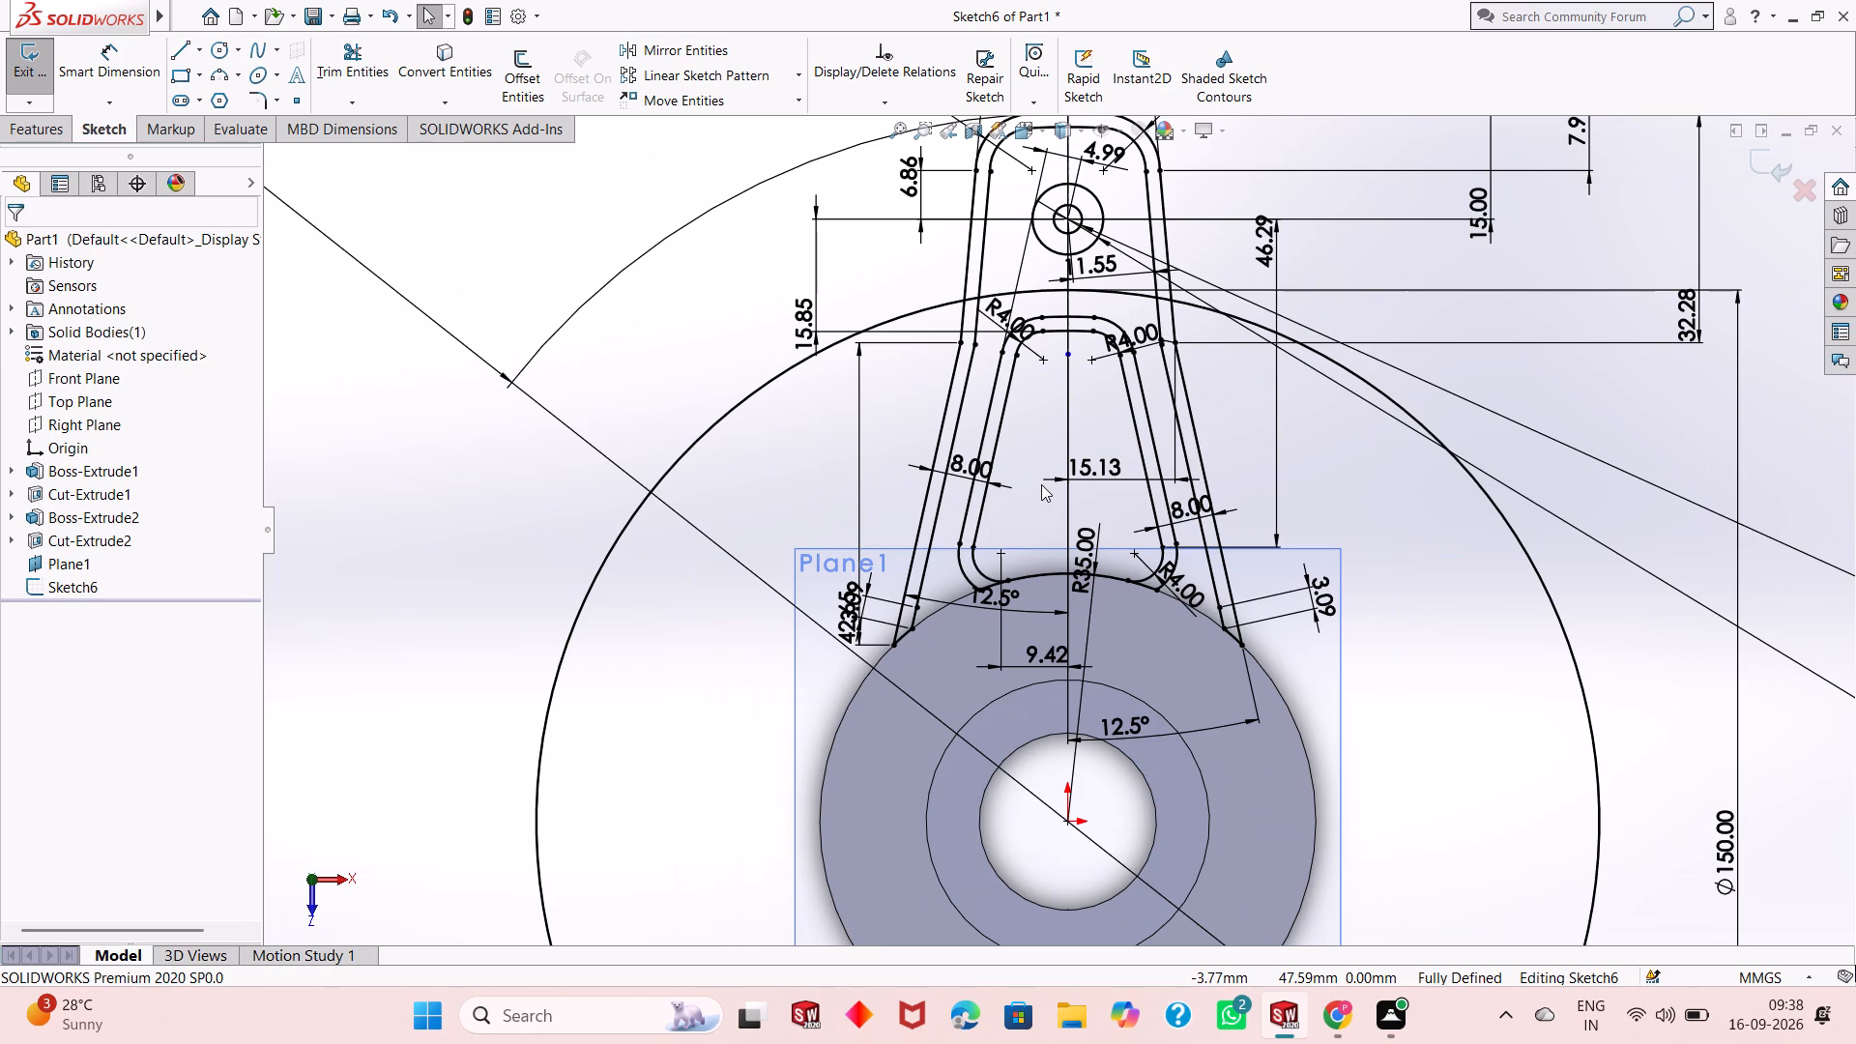
left_click(1382, 394)
key("Delete")
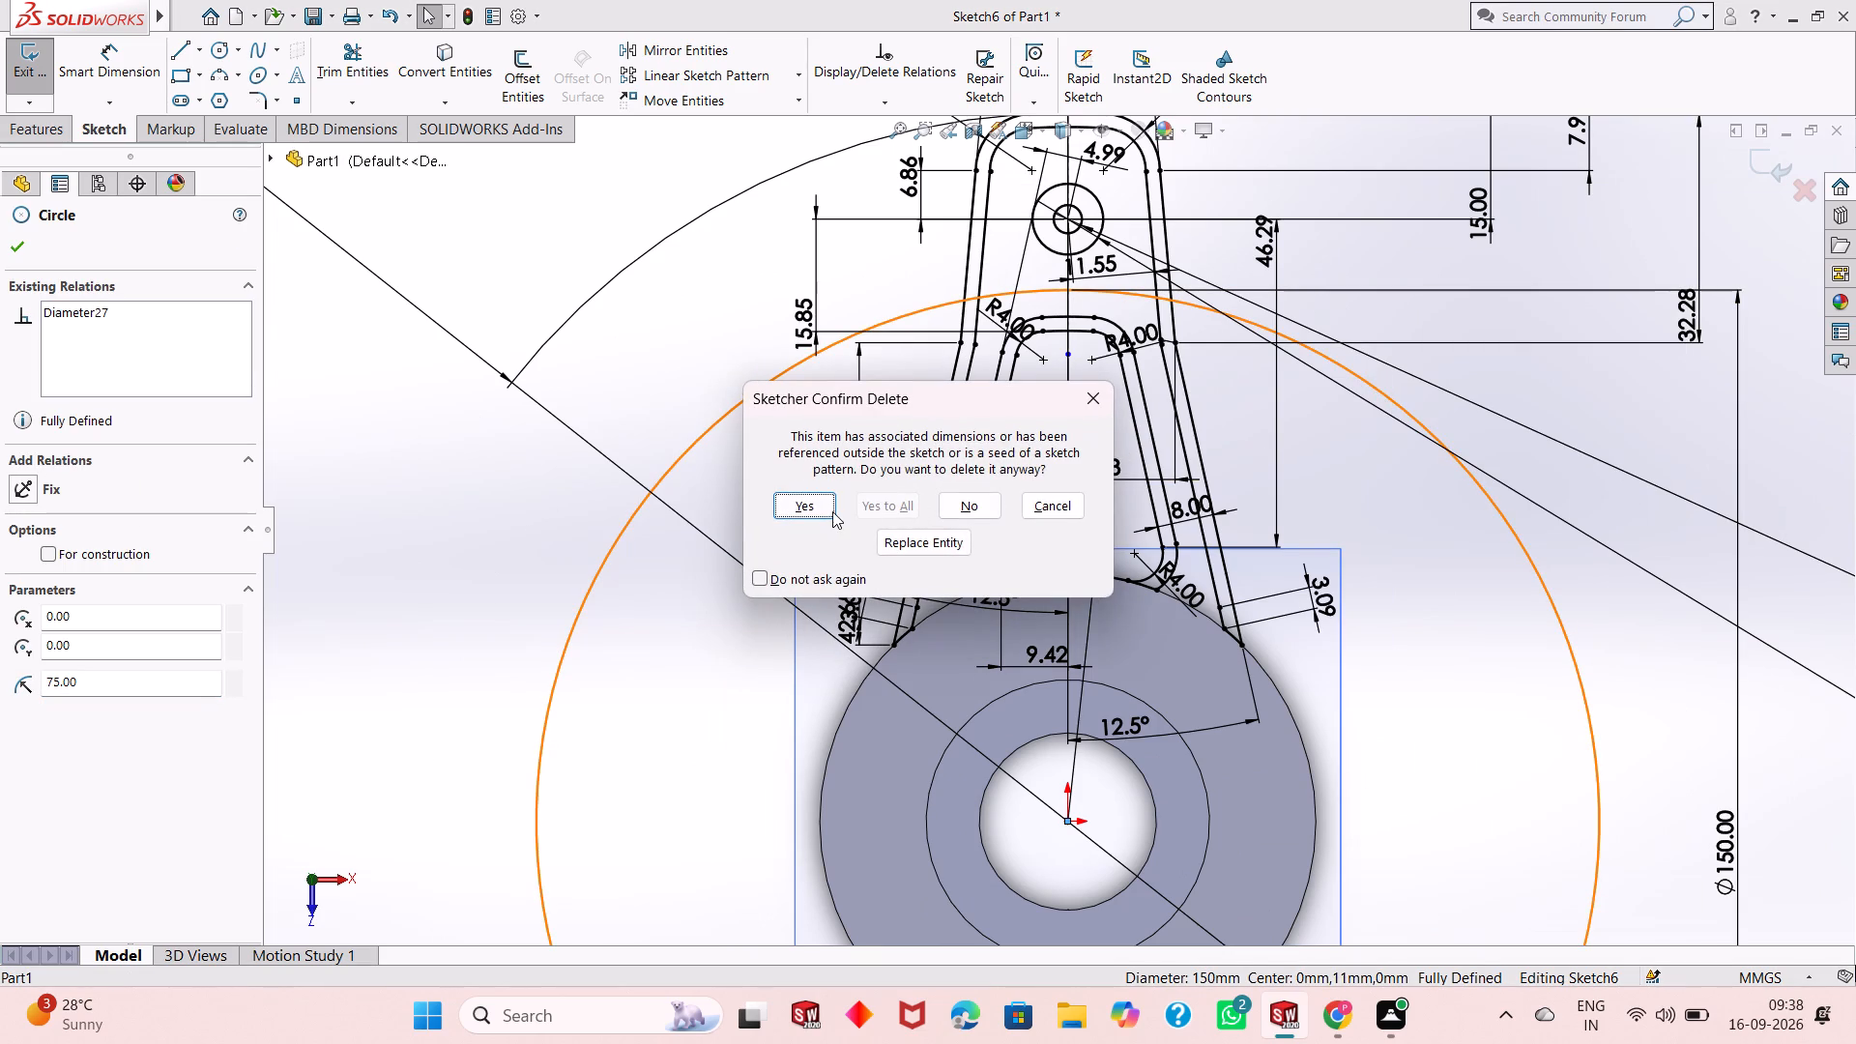
left_click(829, 513)
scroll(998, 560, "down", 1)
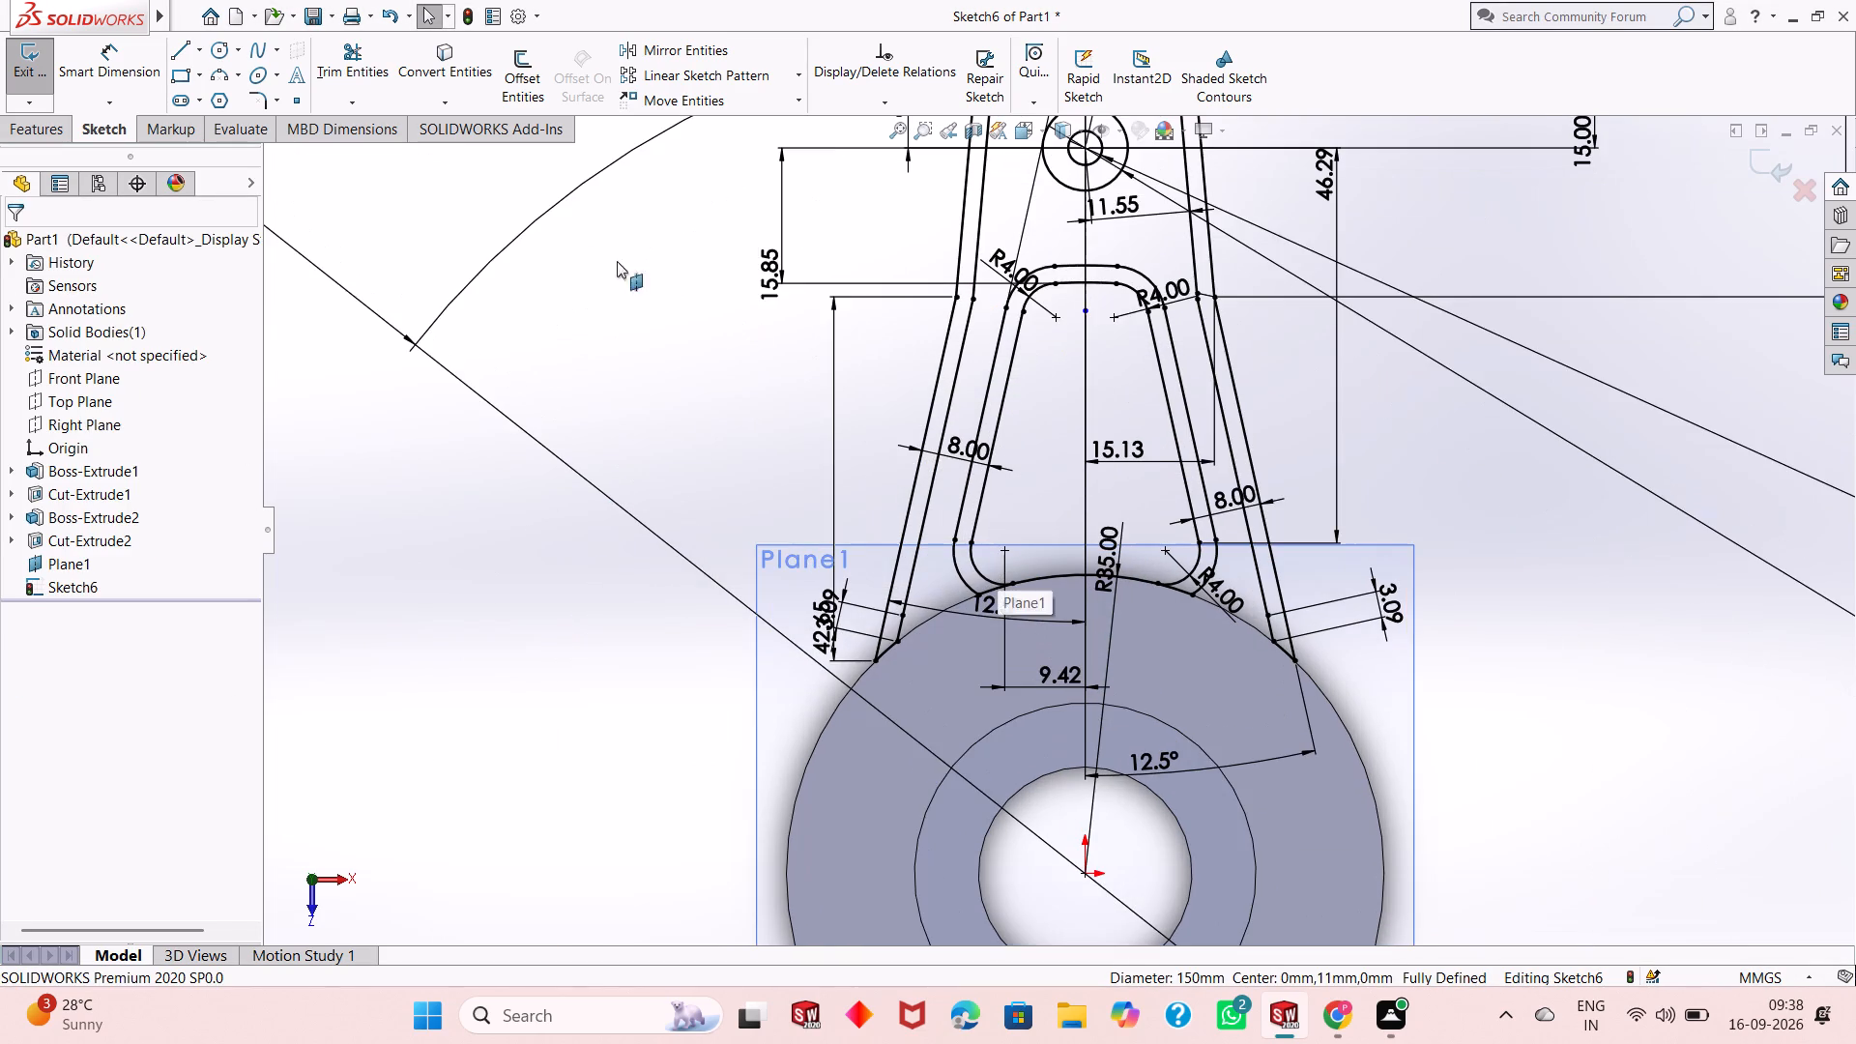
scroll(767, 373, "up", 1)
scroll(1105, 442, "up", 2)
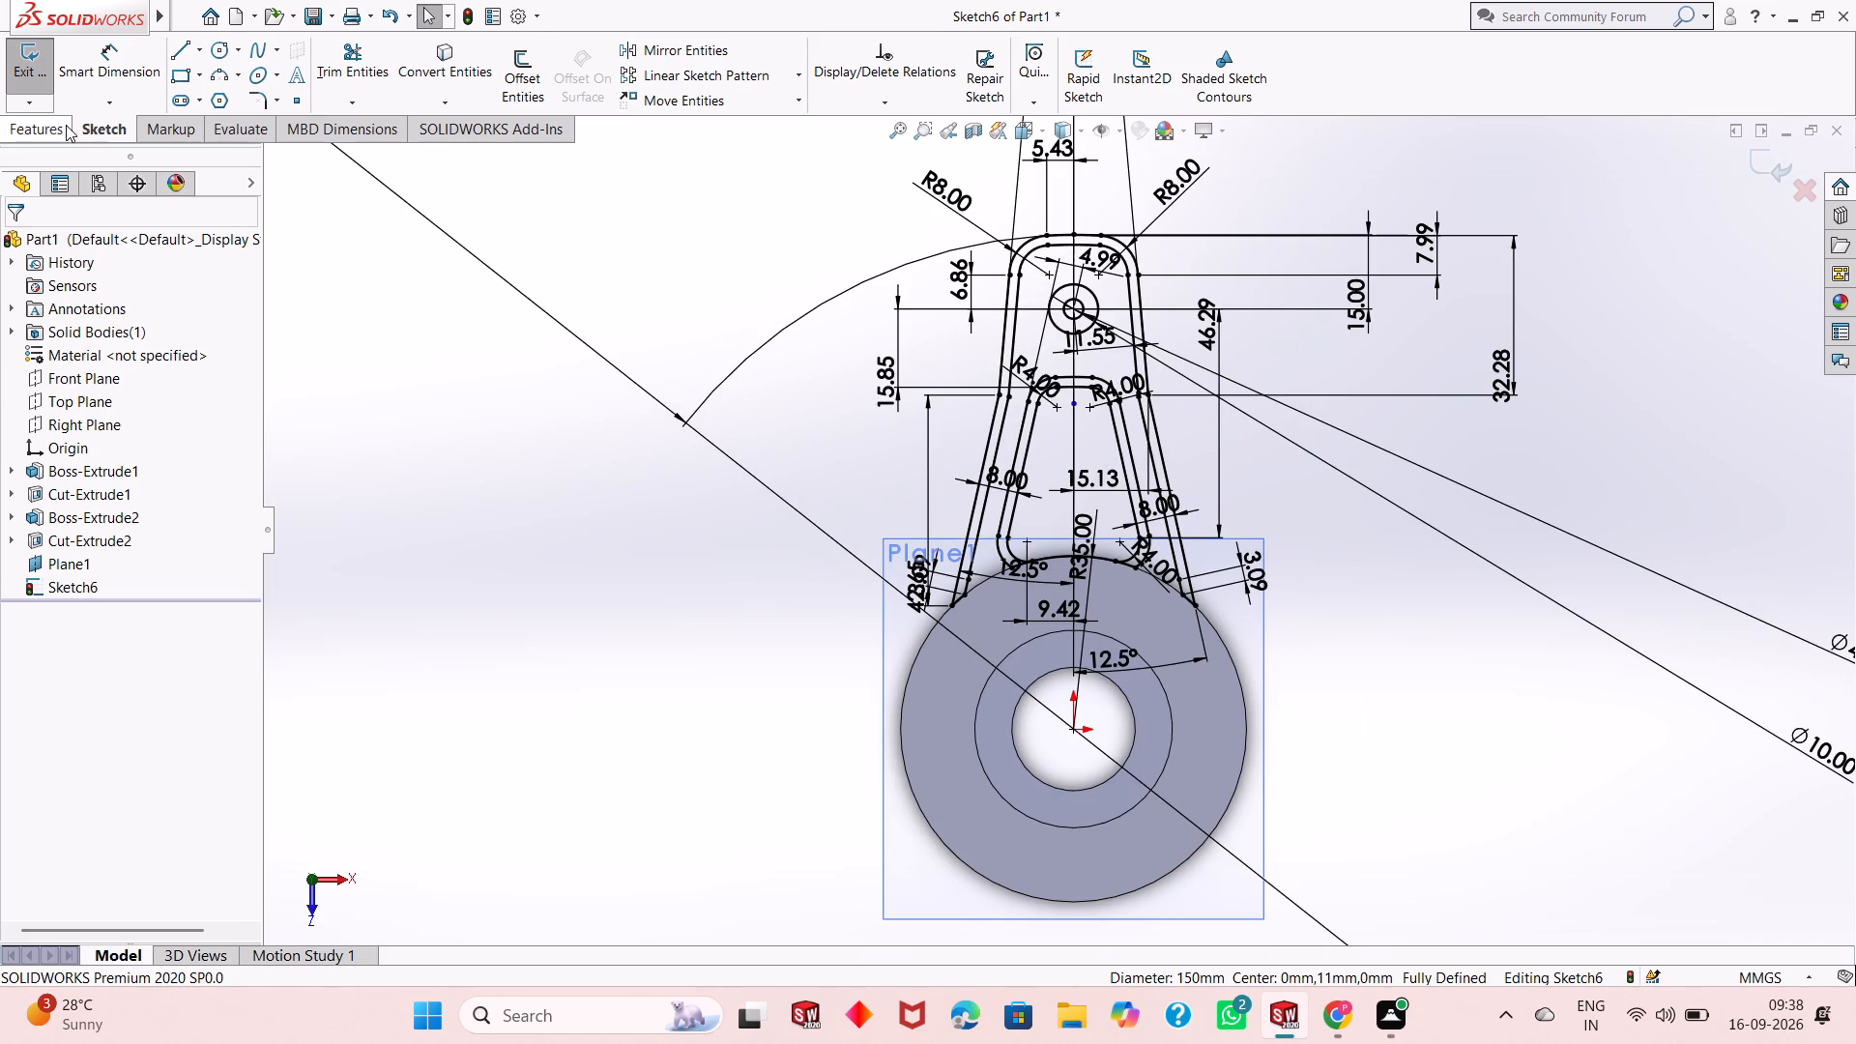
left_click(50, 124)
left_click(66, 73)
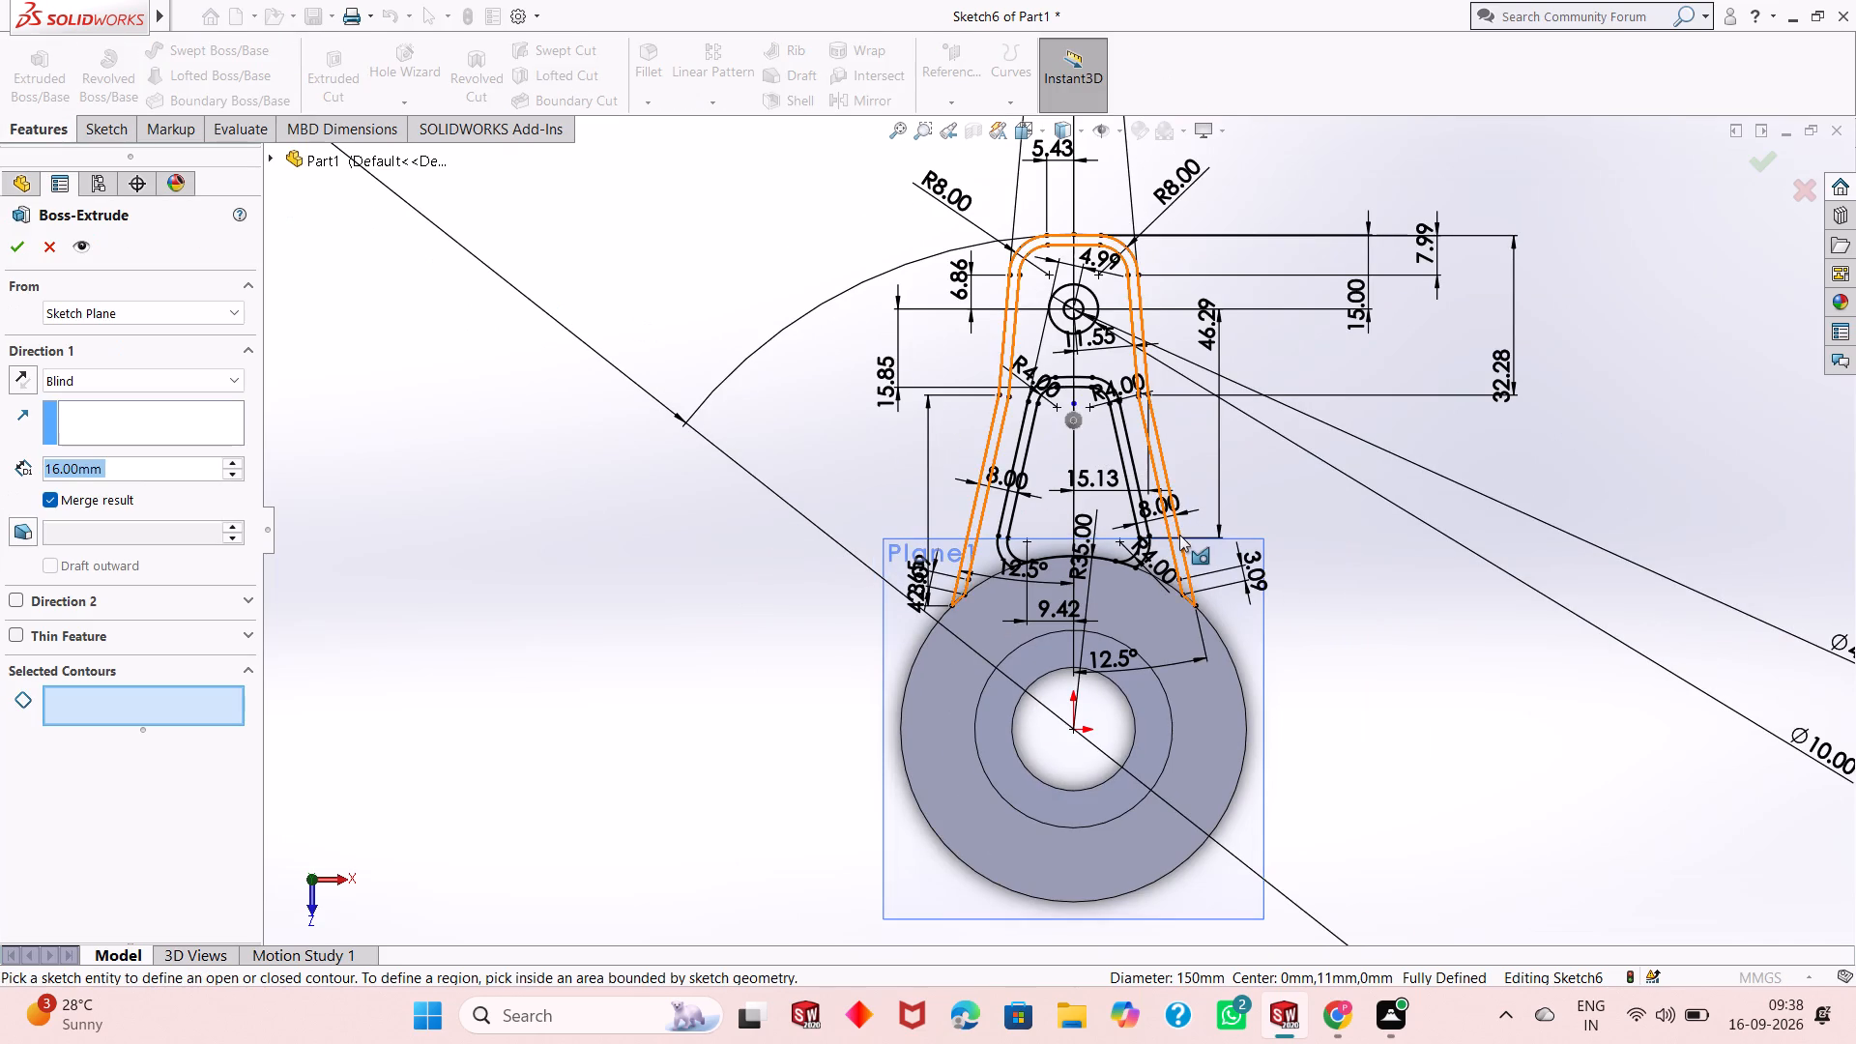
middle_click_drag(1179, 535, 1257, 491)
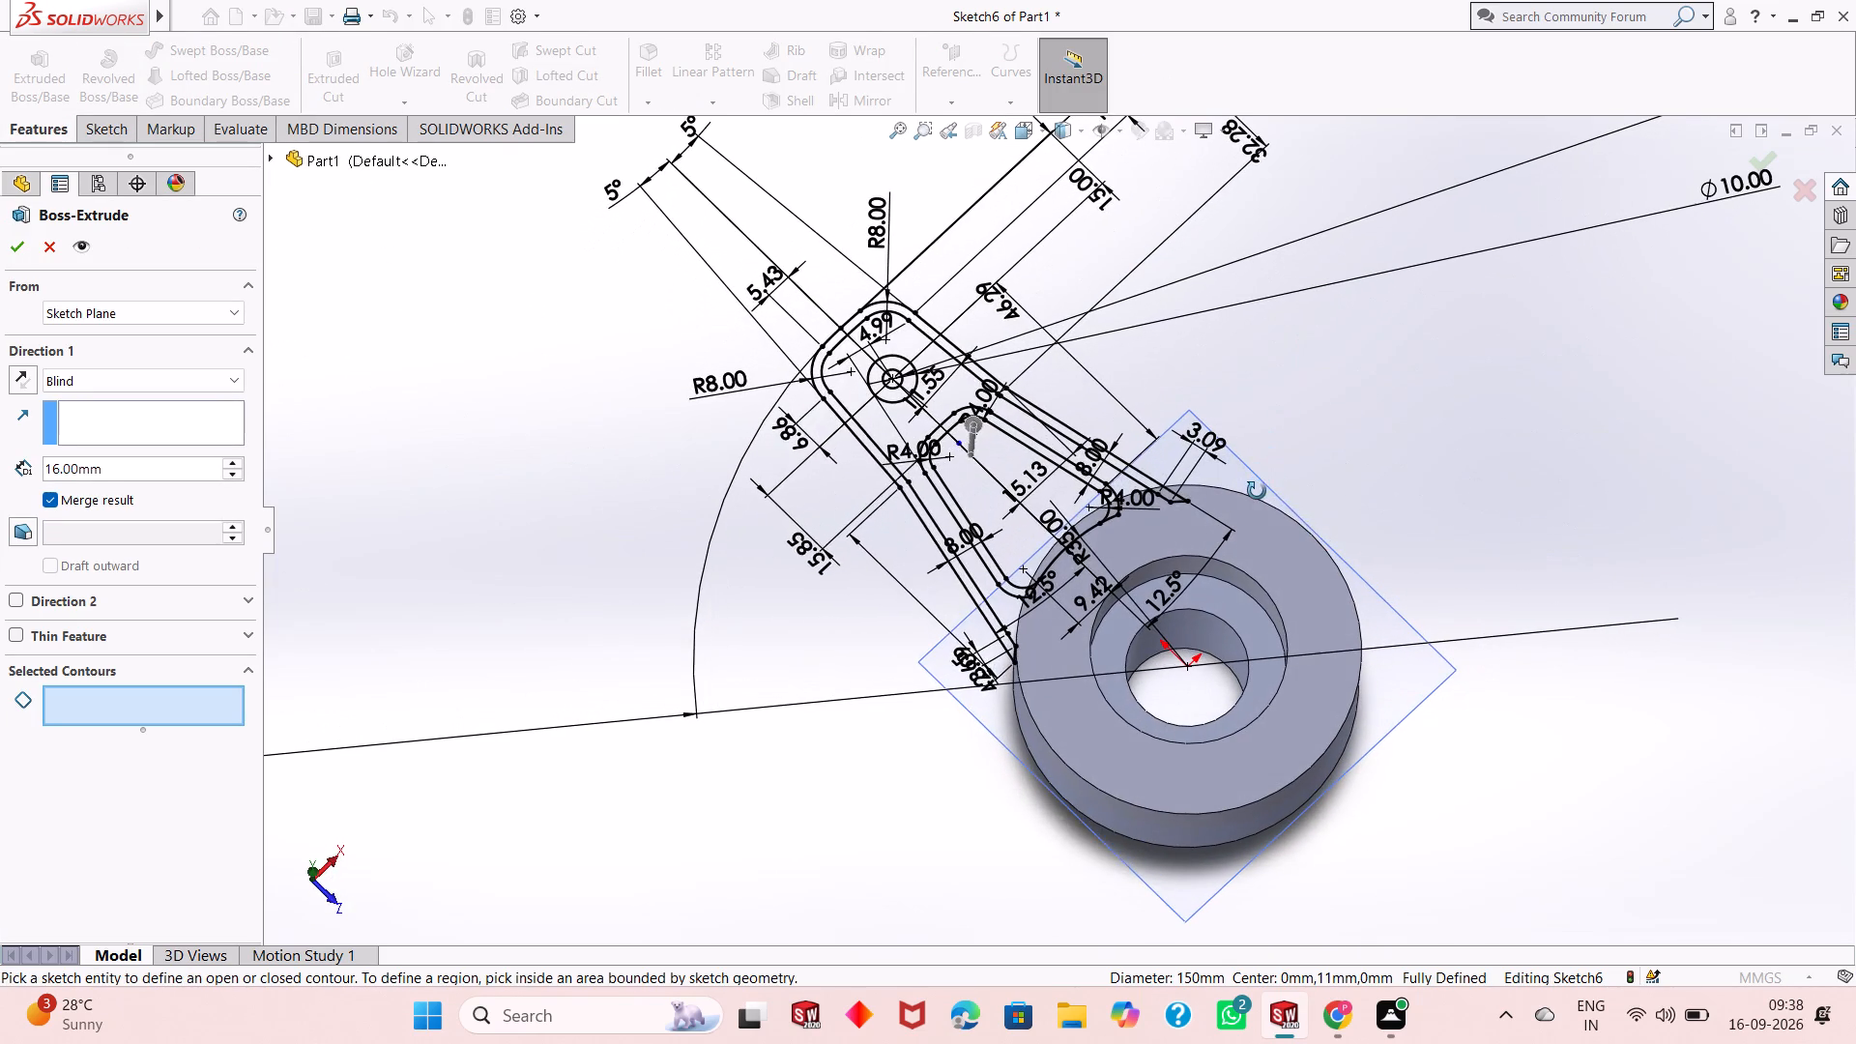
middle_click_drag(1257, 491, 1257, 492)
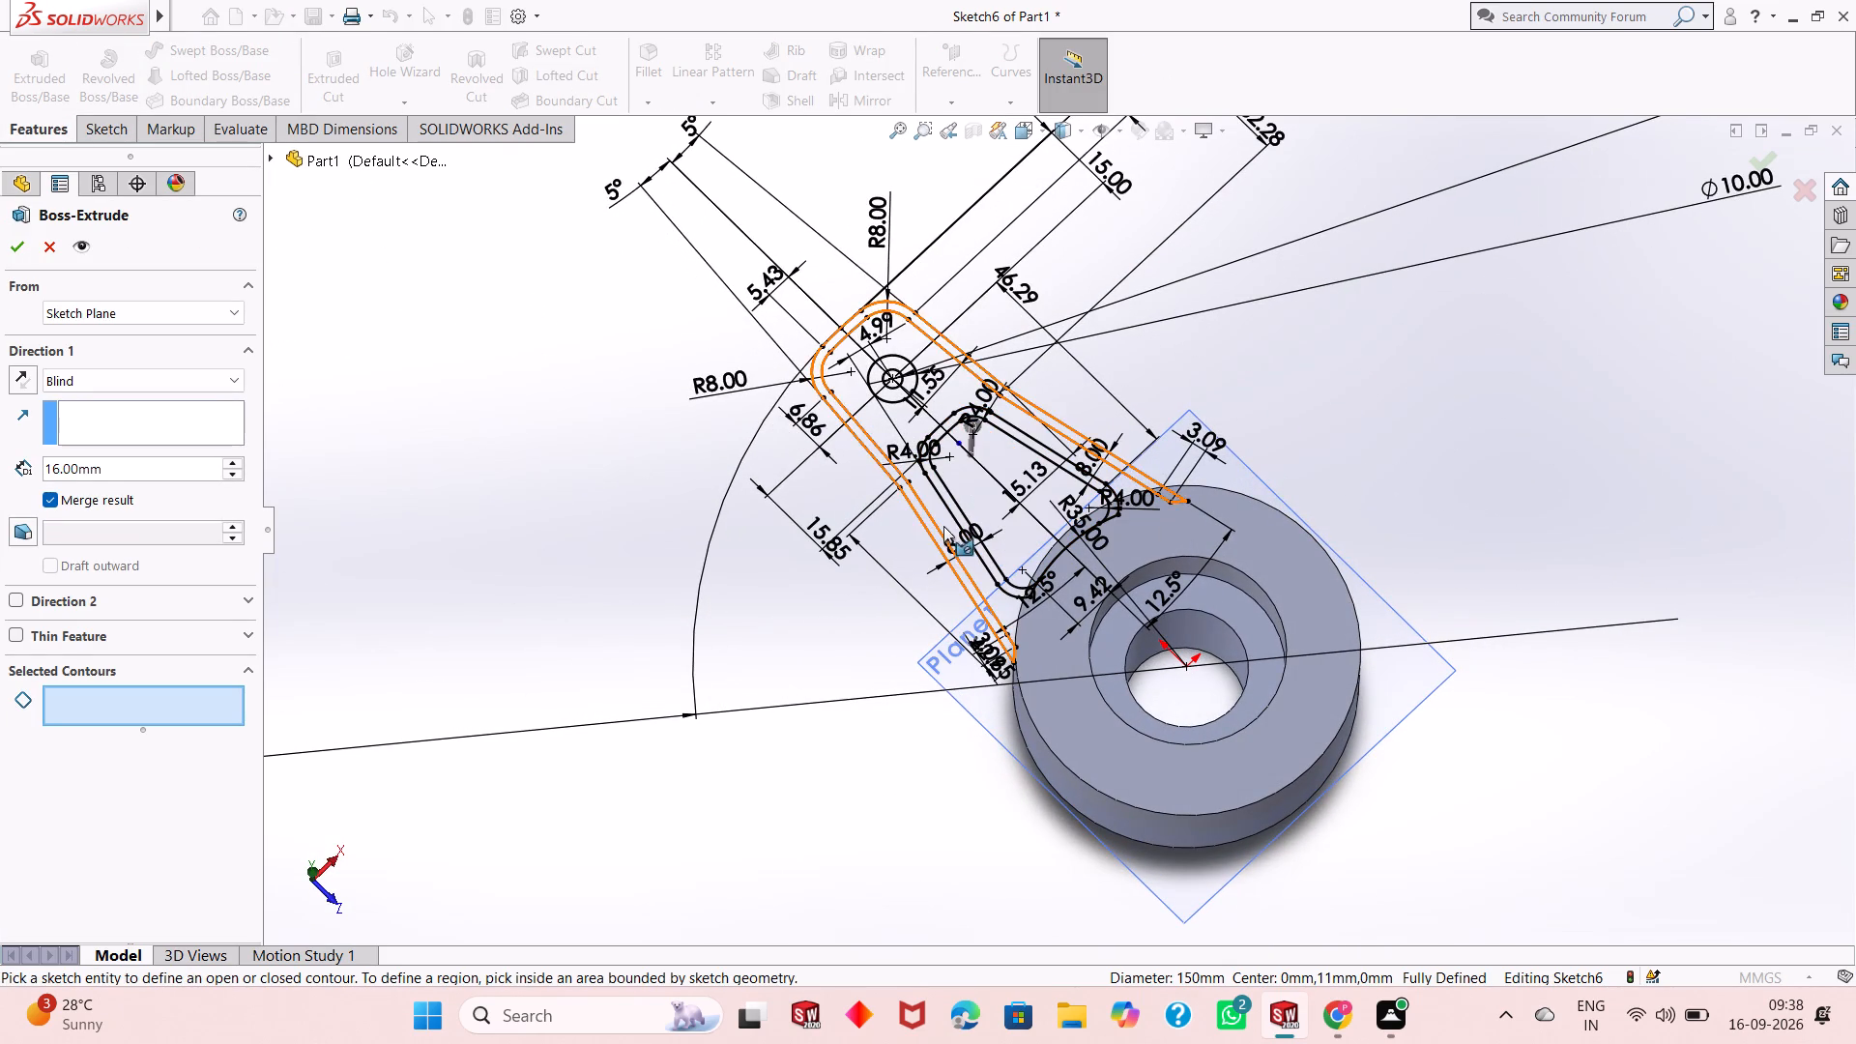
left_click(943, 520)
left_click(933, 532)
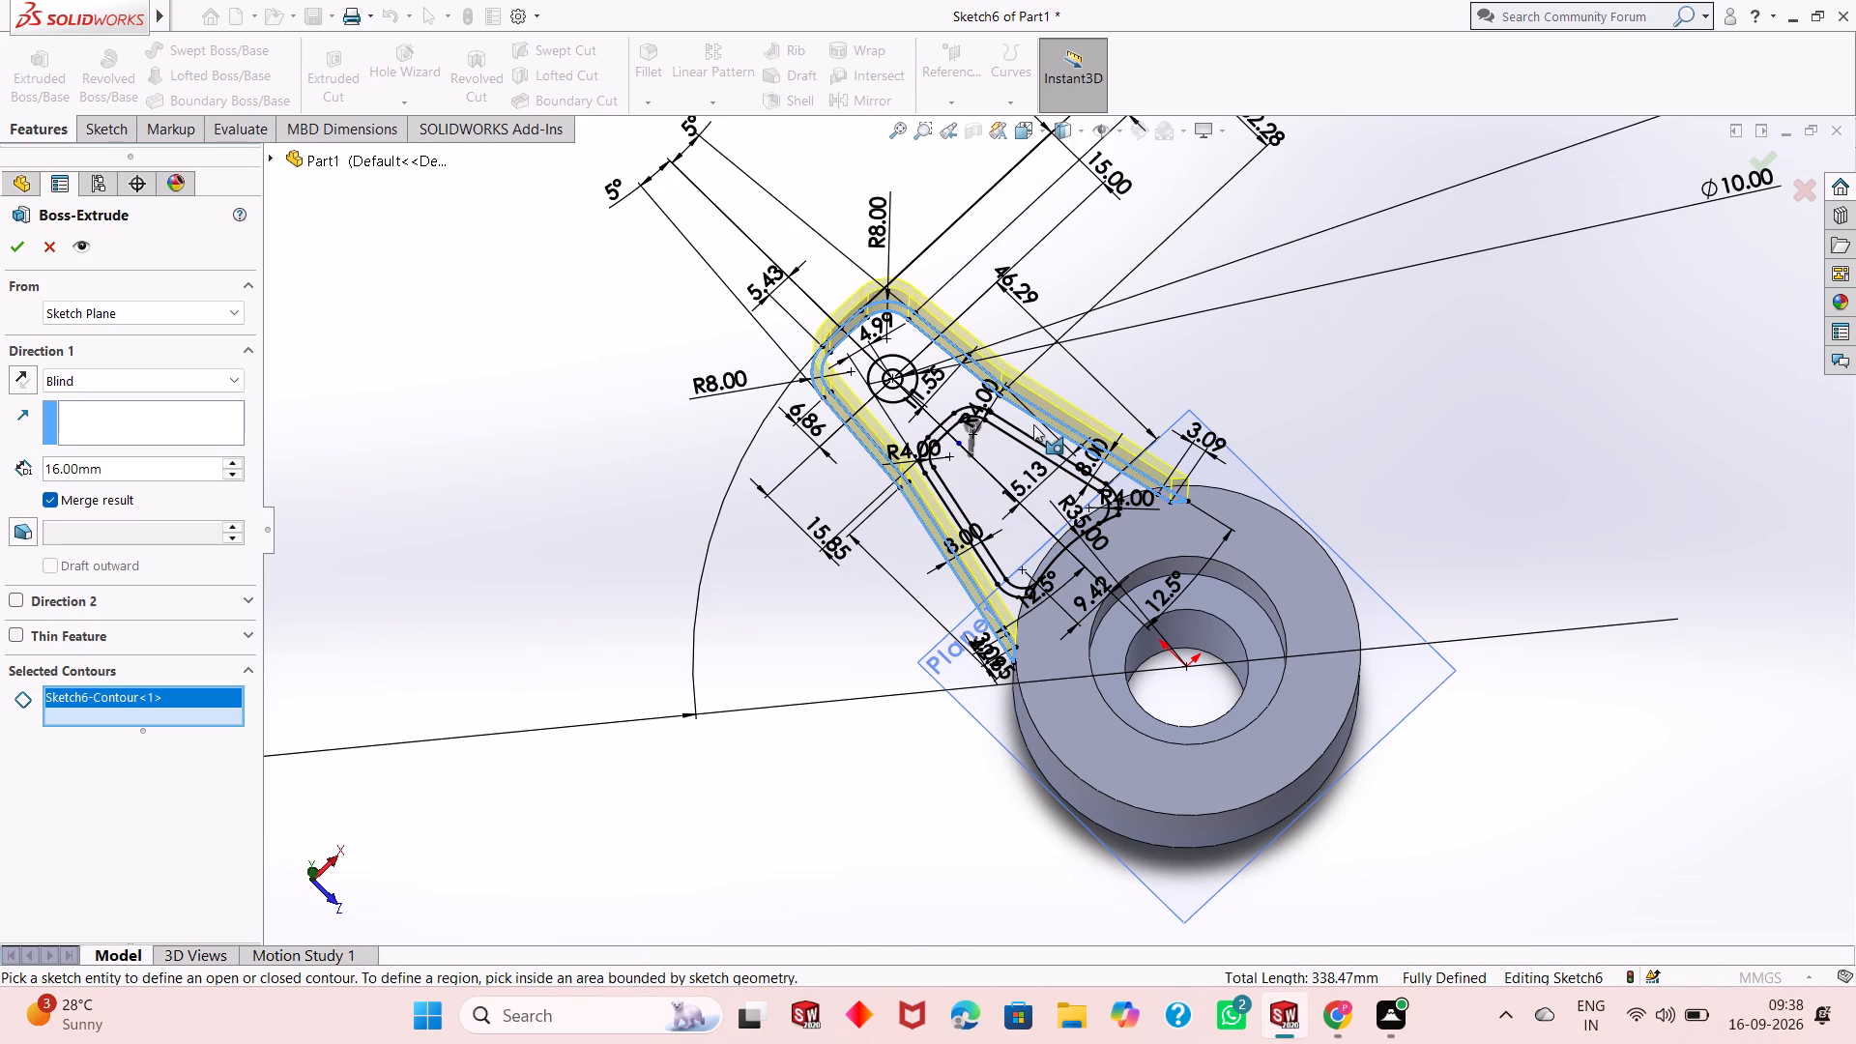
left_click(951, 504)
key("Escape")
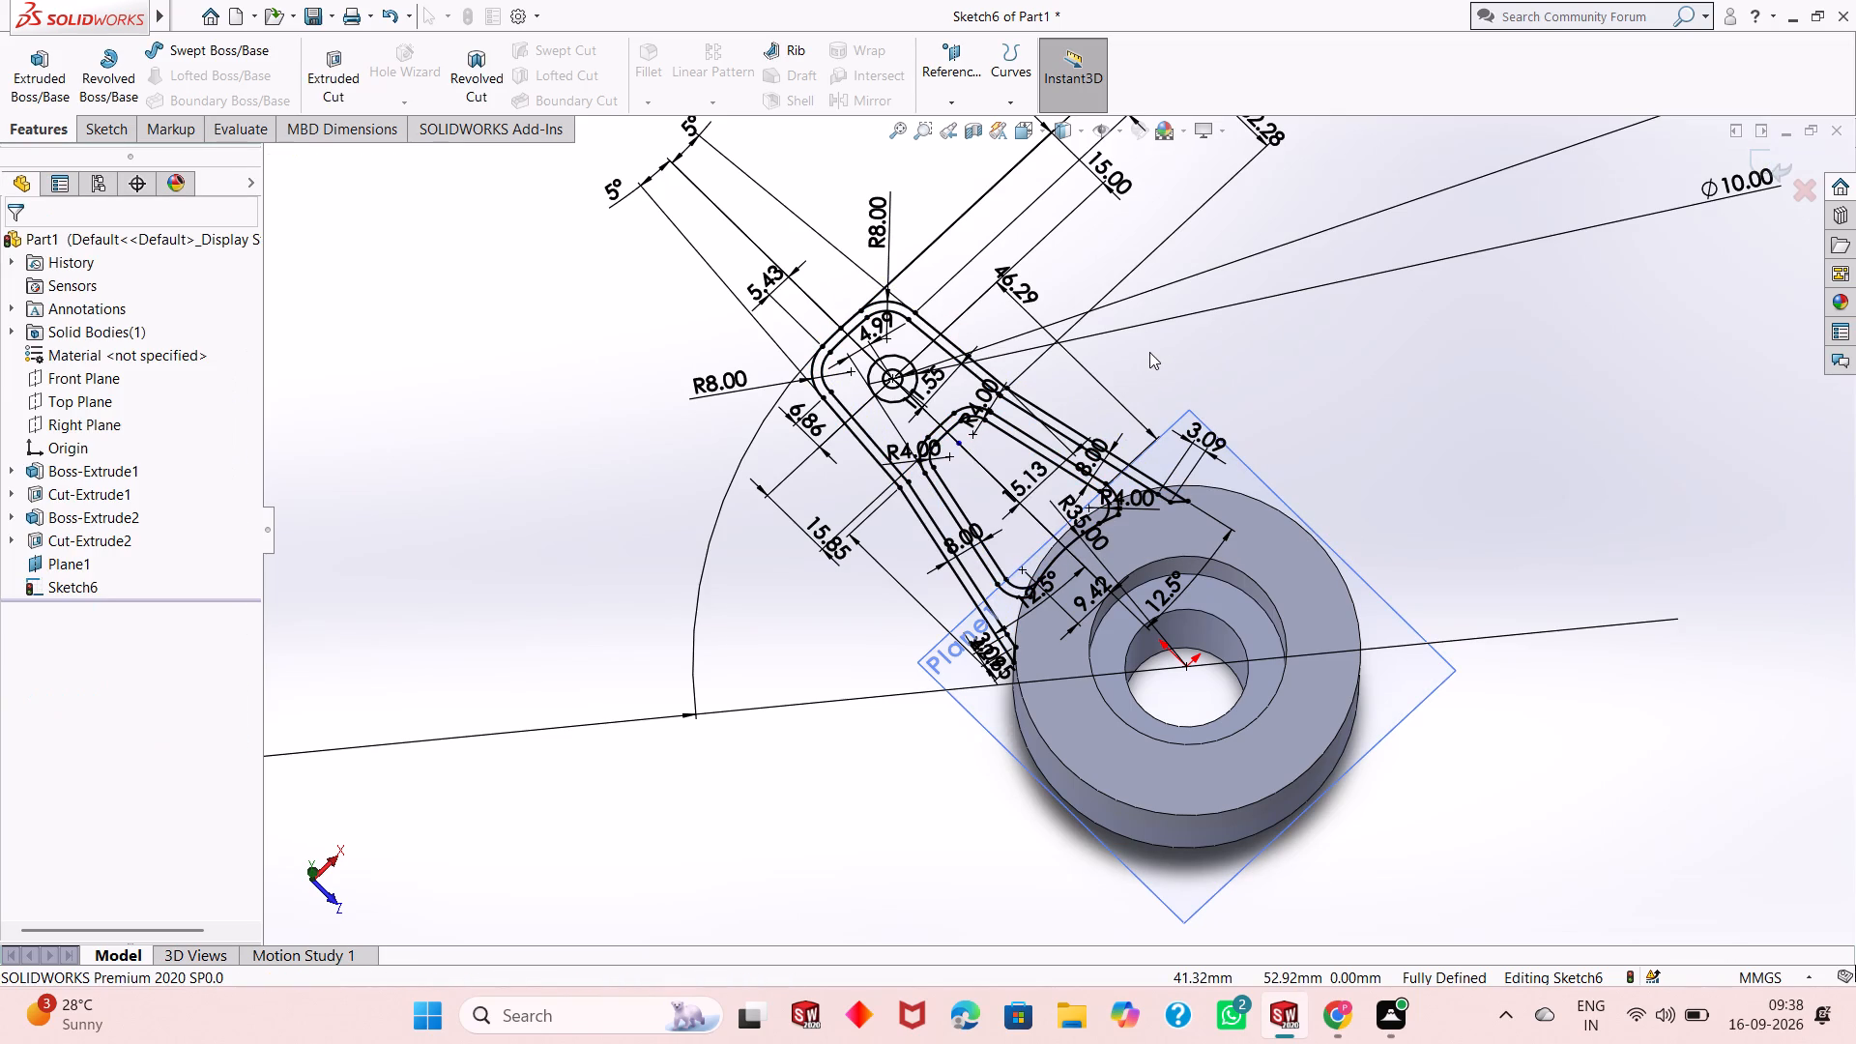
Delete the inner offset loop of the lug's rounded trapezoidal window, together with the 35 mm radius arc closing it along the hub edge.
key("ctrl+8")
key("Escape")
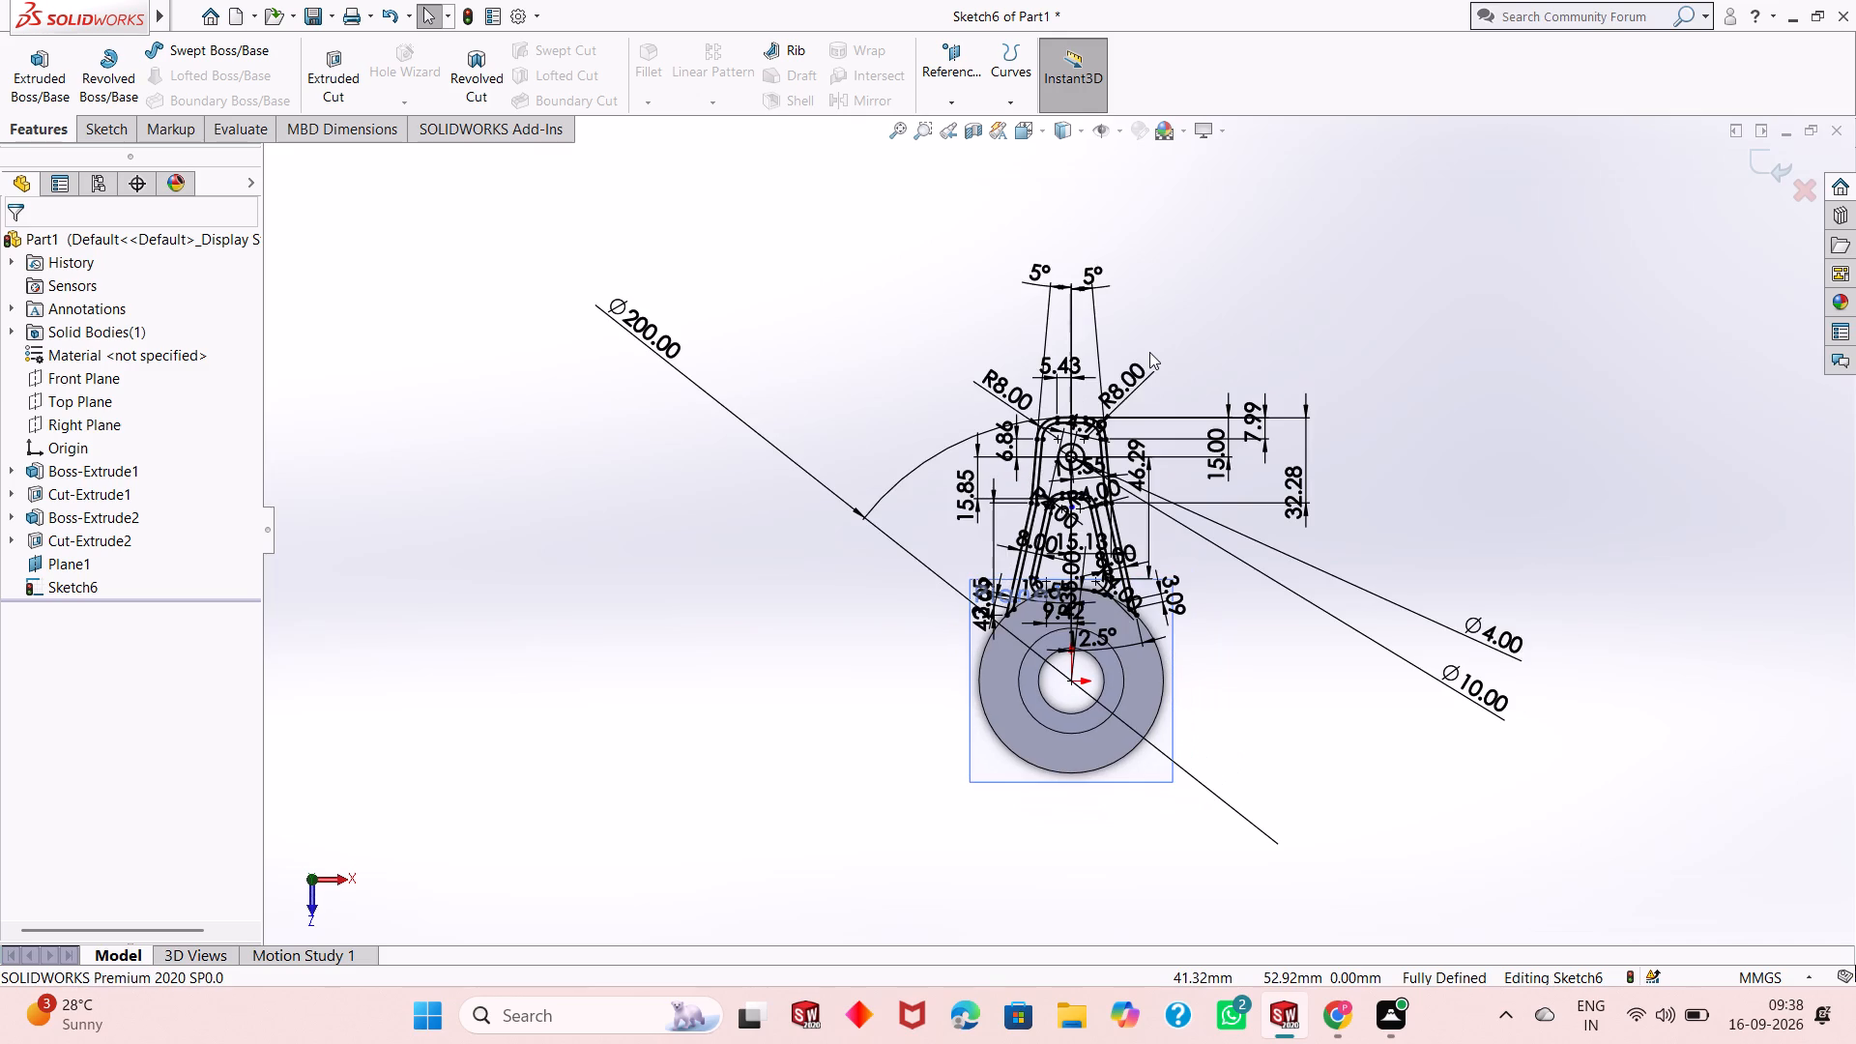
key("Escape")
scroll(1096, 549, "down", 8)
scroll(930, 429, "up", 2)
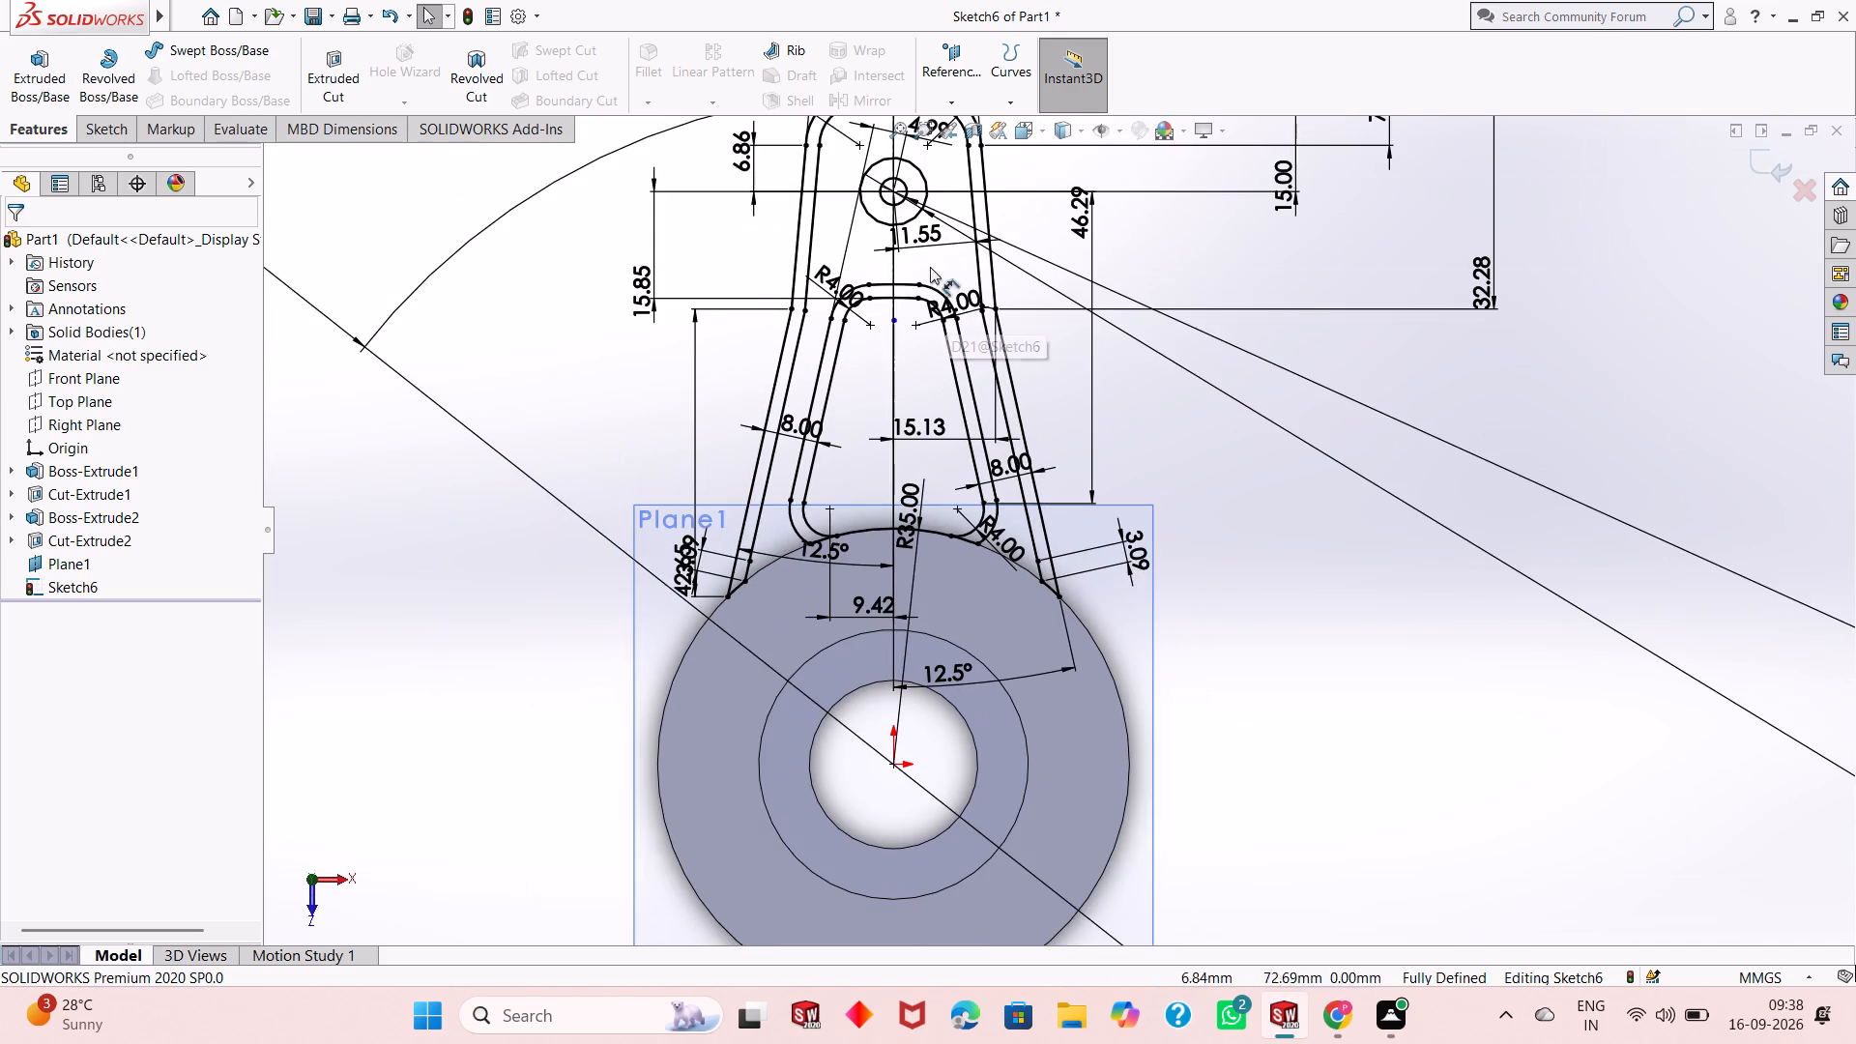
scroll(827, 232, "up", 3)
scroll(922, 192, "down", 2)
scroll(1018, 505, "down", 1)
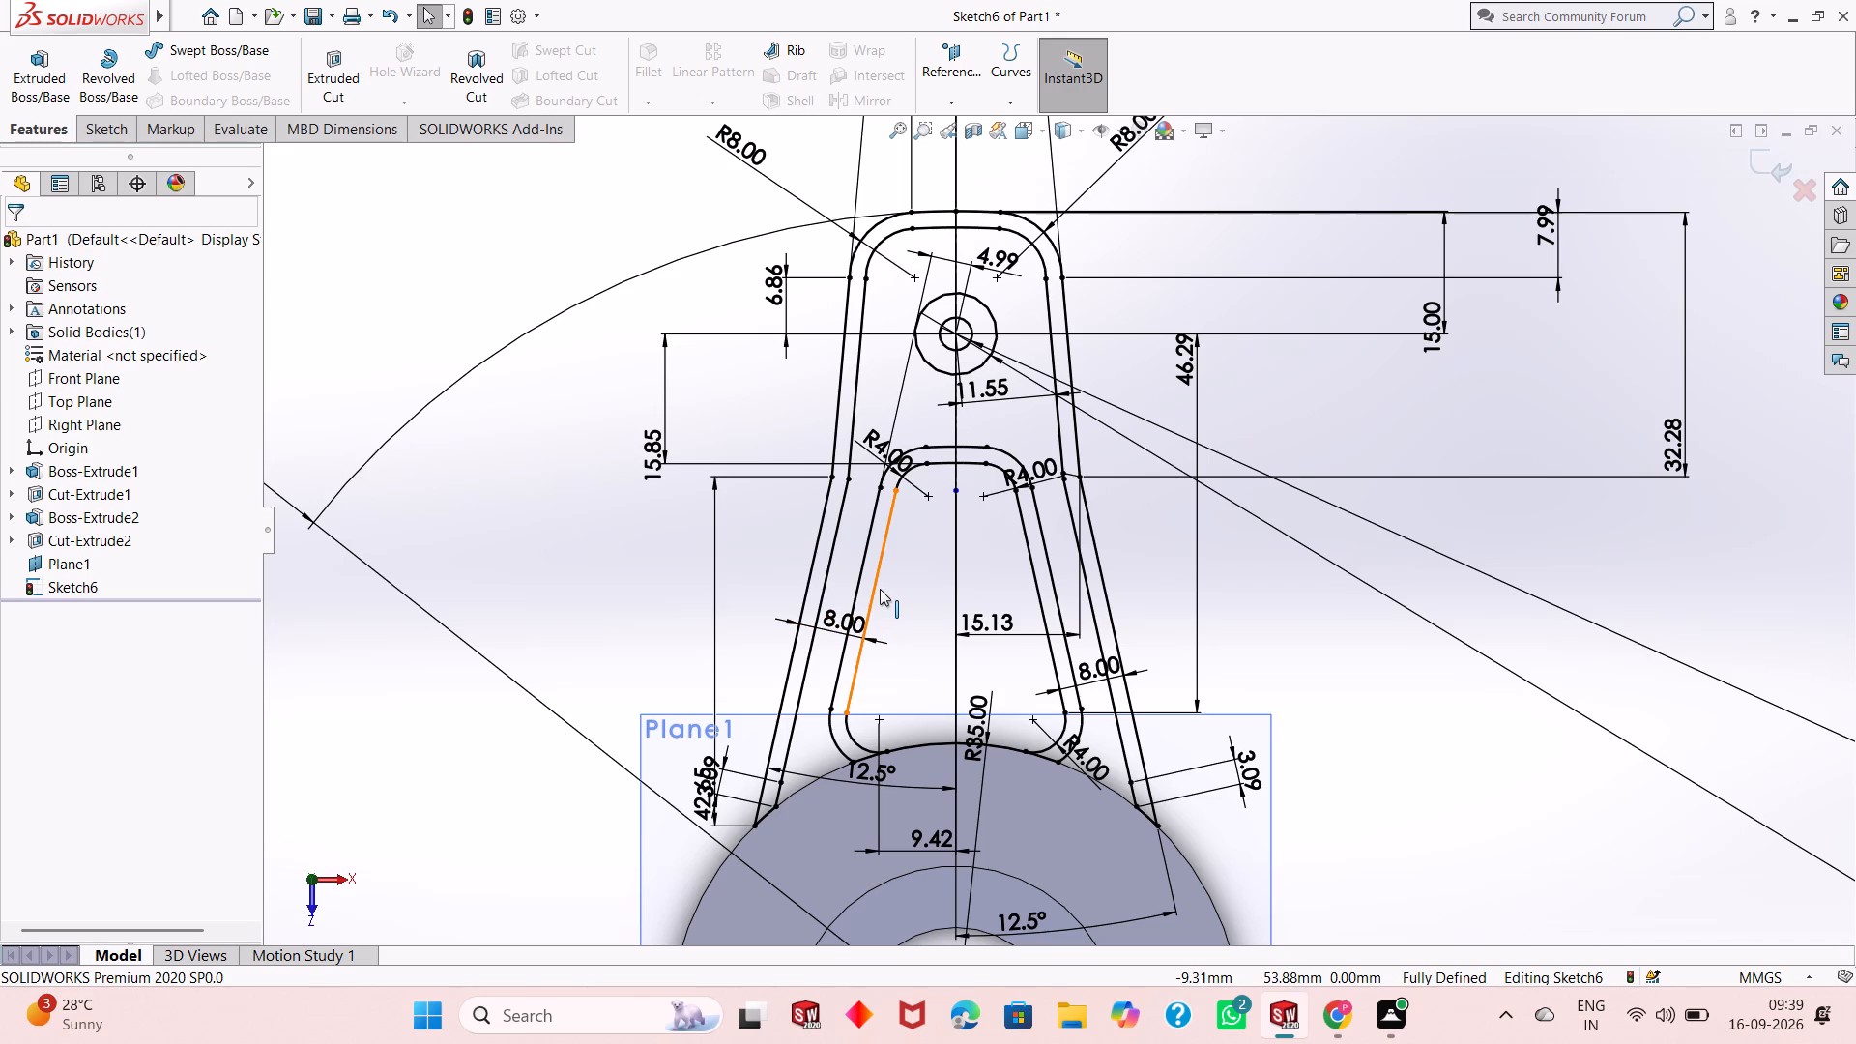
left_click(880, 589)
left_click(913, 473, "ctrl")
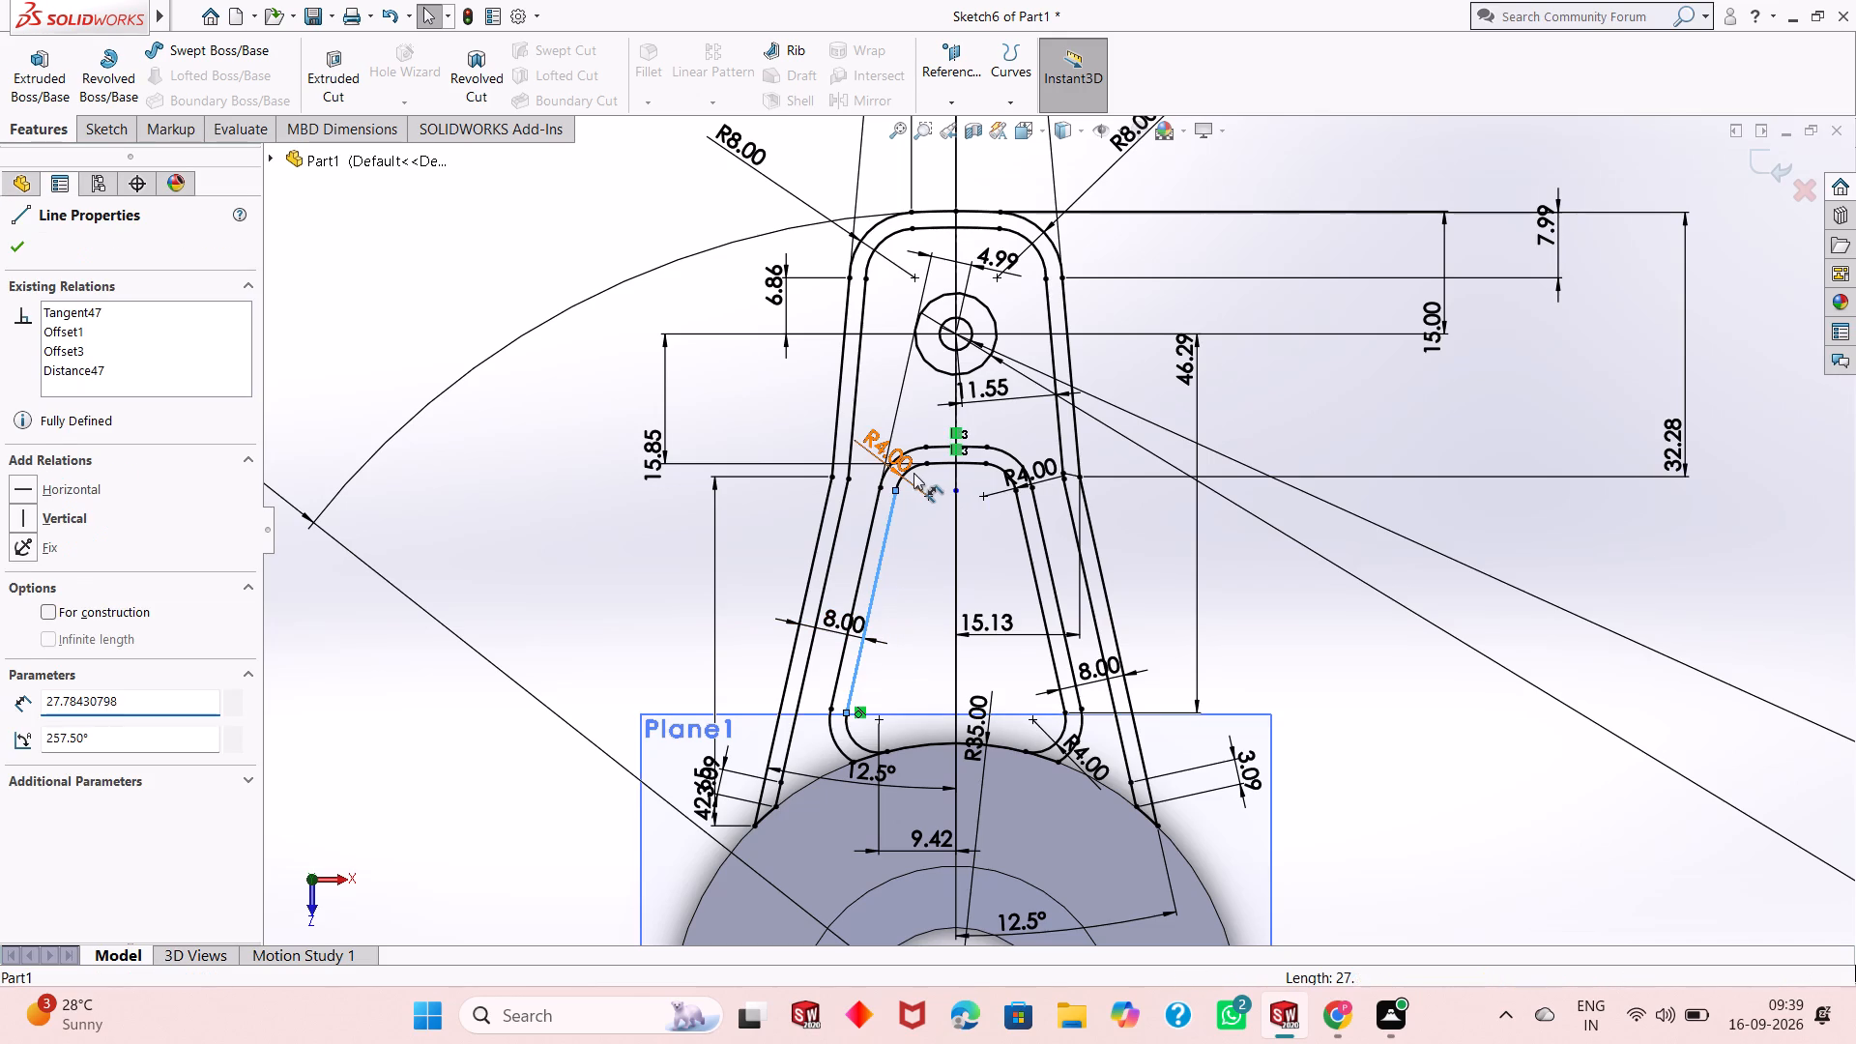
scroll(913, 473, "down", 5, "ctrl")
left_click(934, 480, "ctrl")
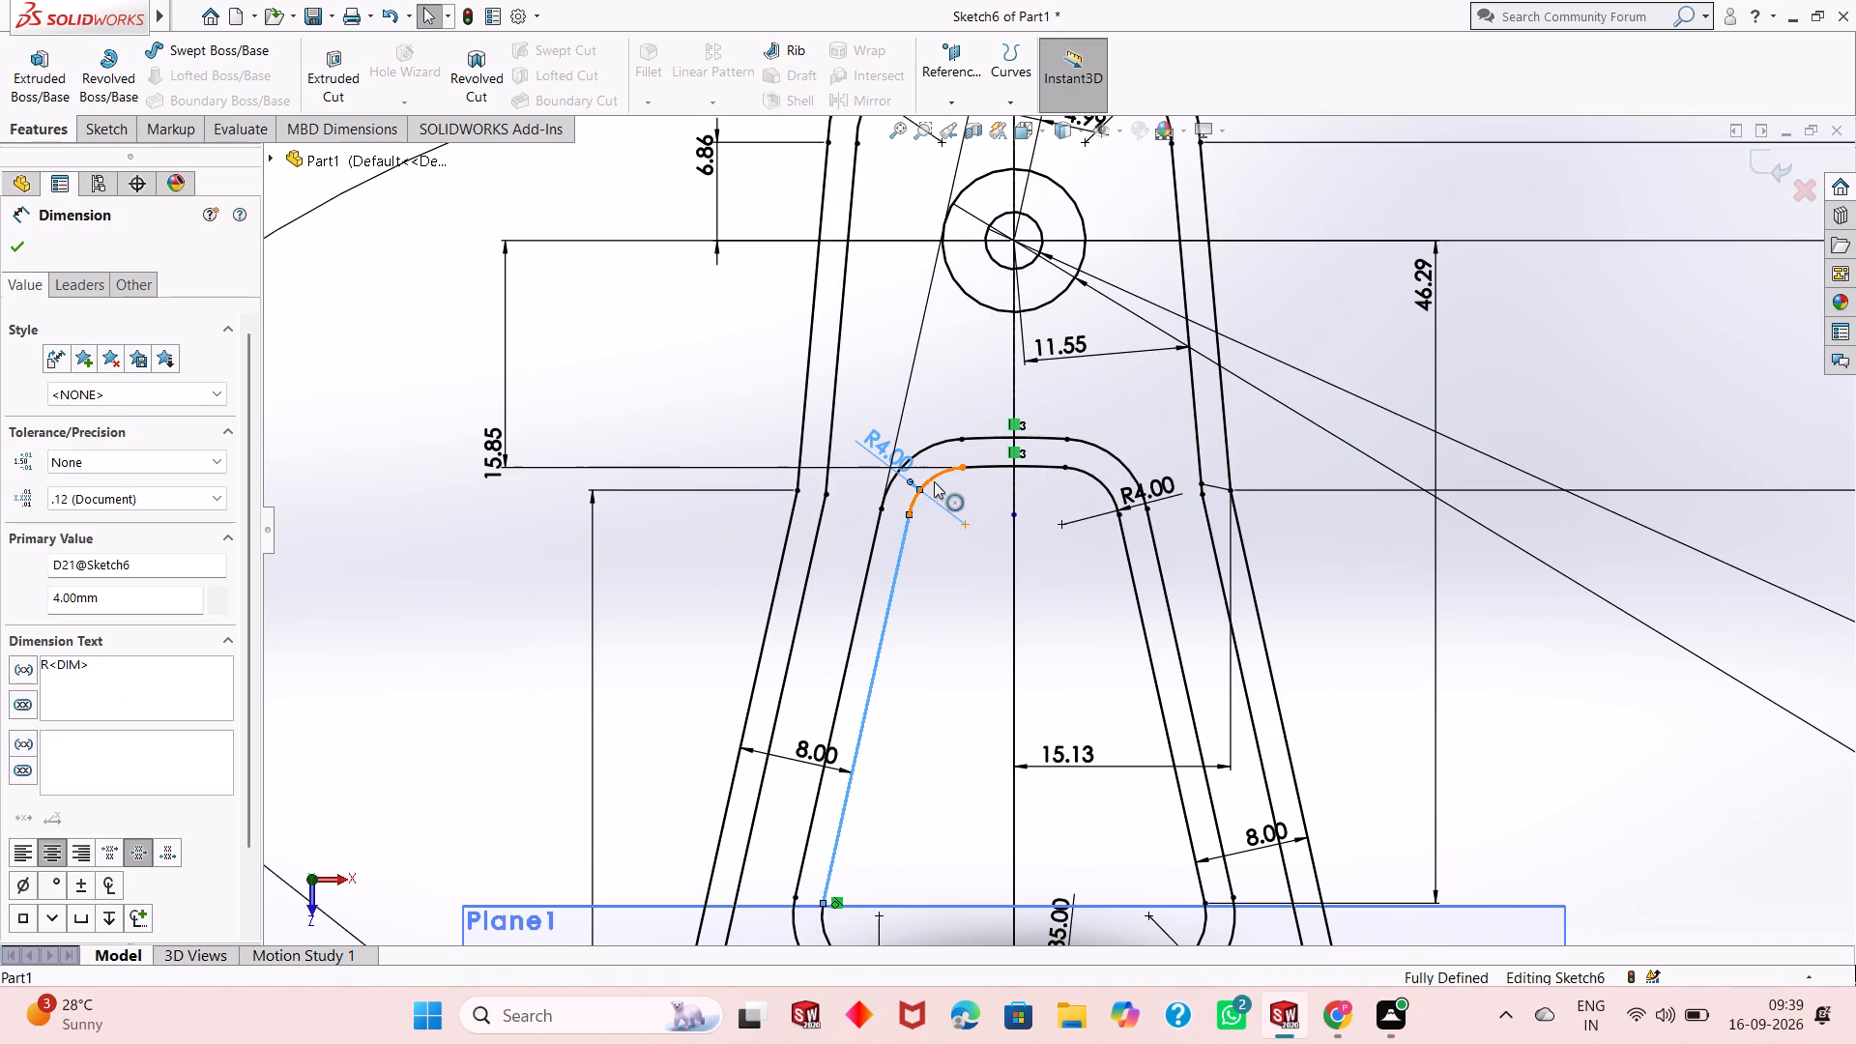
left_click(986, 468, "ctrl")
left_click(1087, 475, "ctrl")
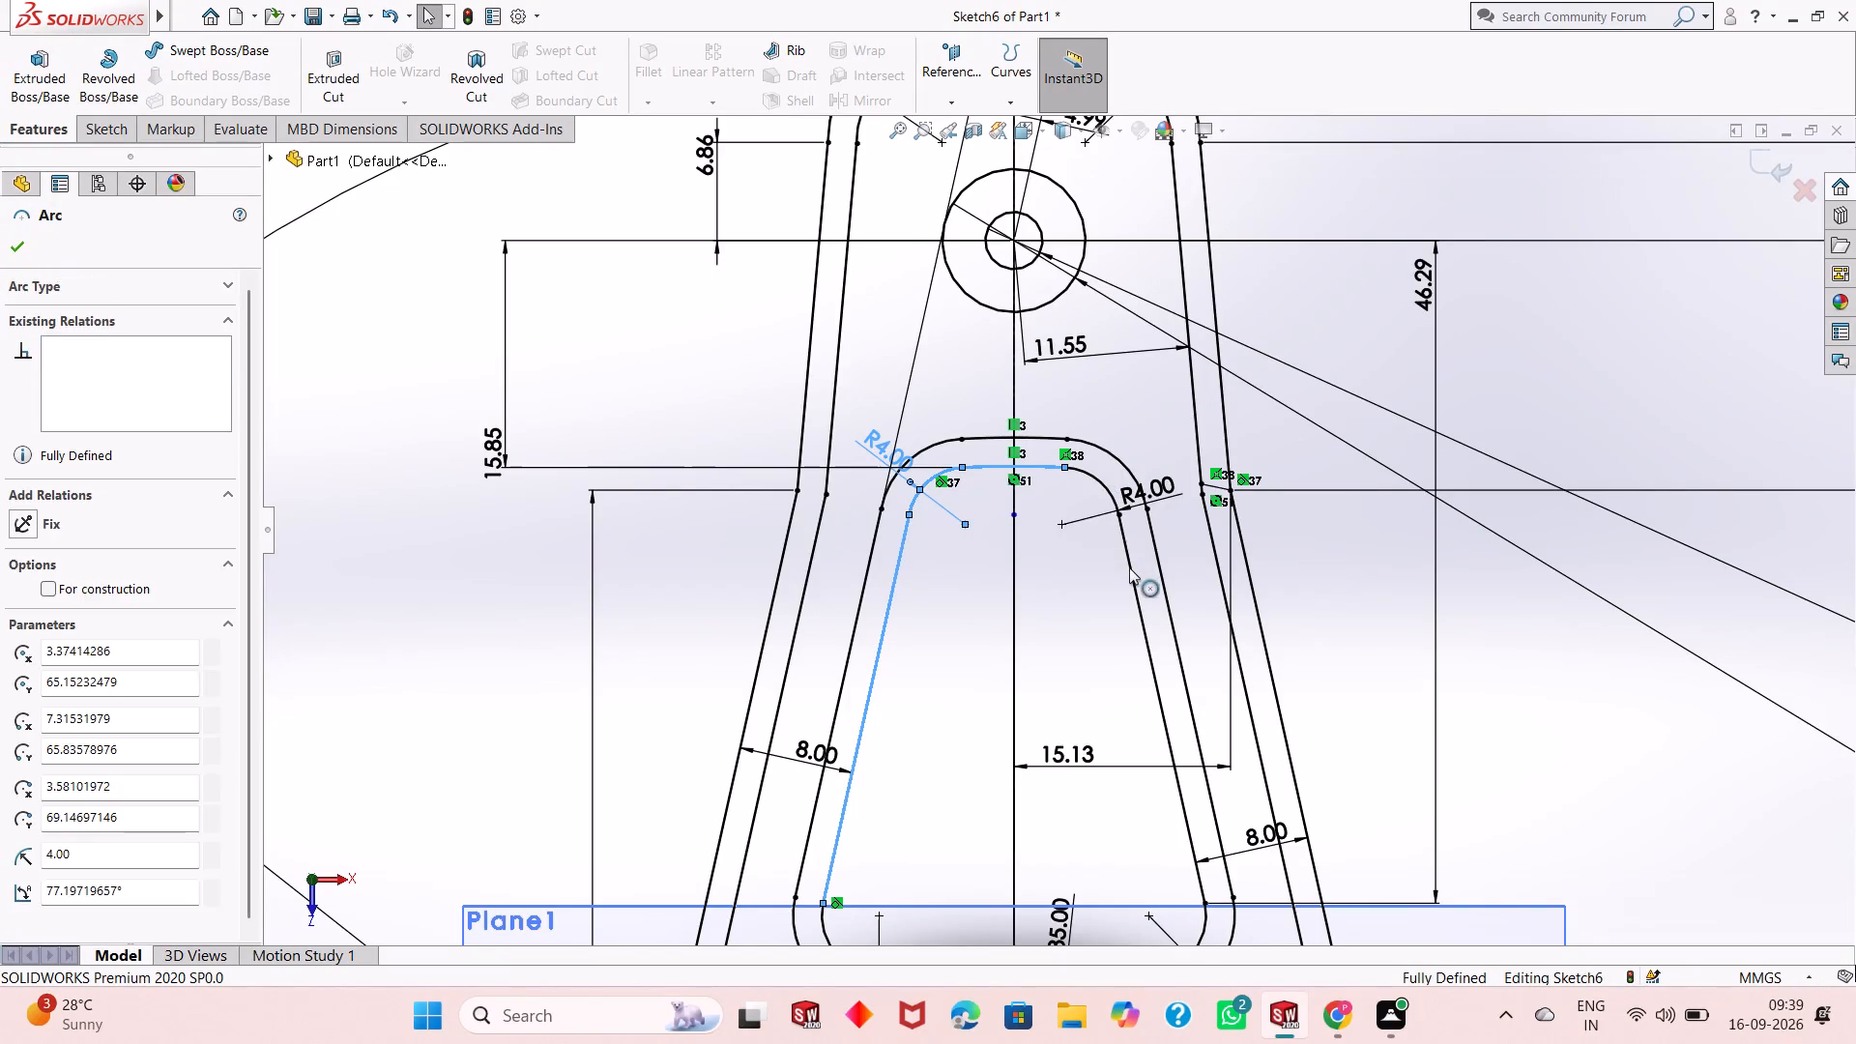
left_click(1130, 570, "ctrl")
scroll(1162, 823, "up", 3, "ctrl")
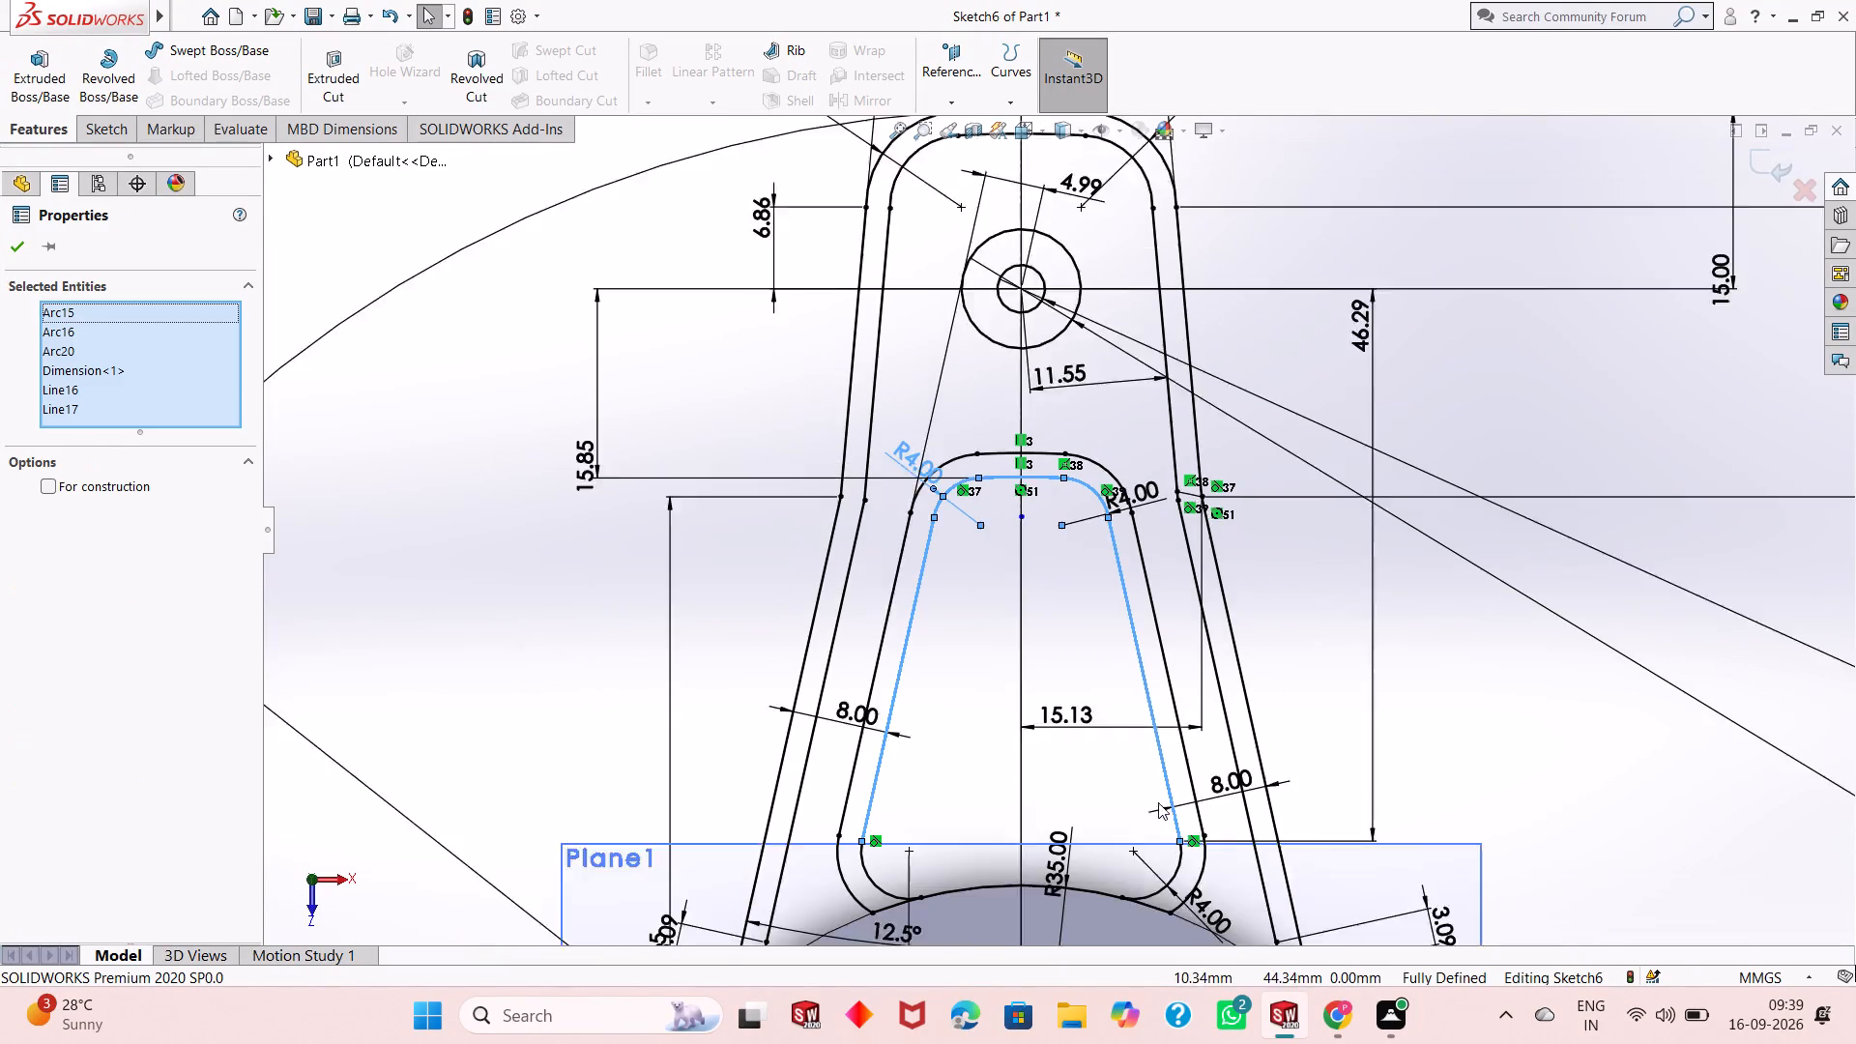
scroll(1159, 857, "down", 4, "ctrl")
left_click(1144, 751, "ctrl")
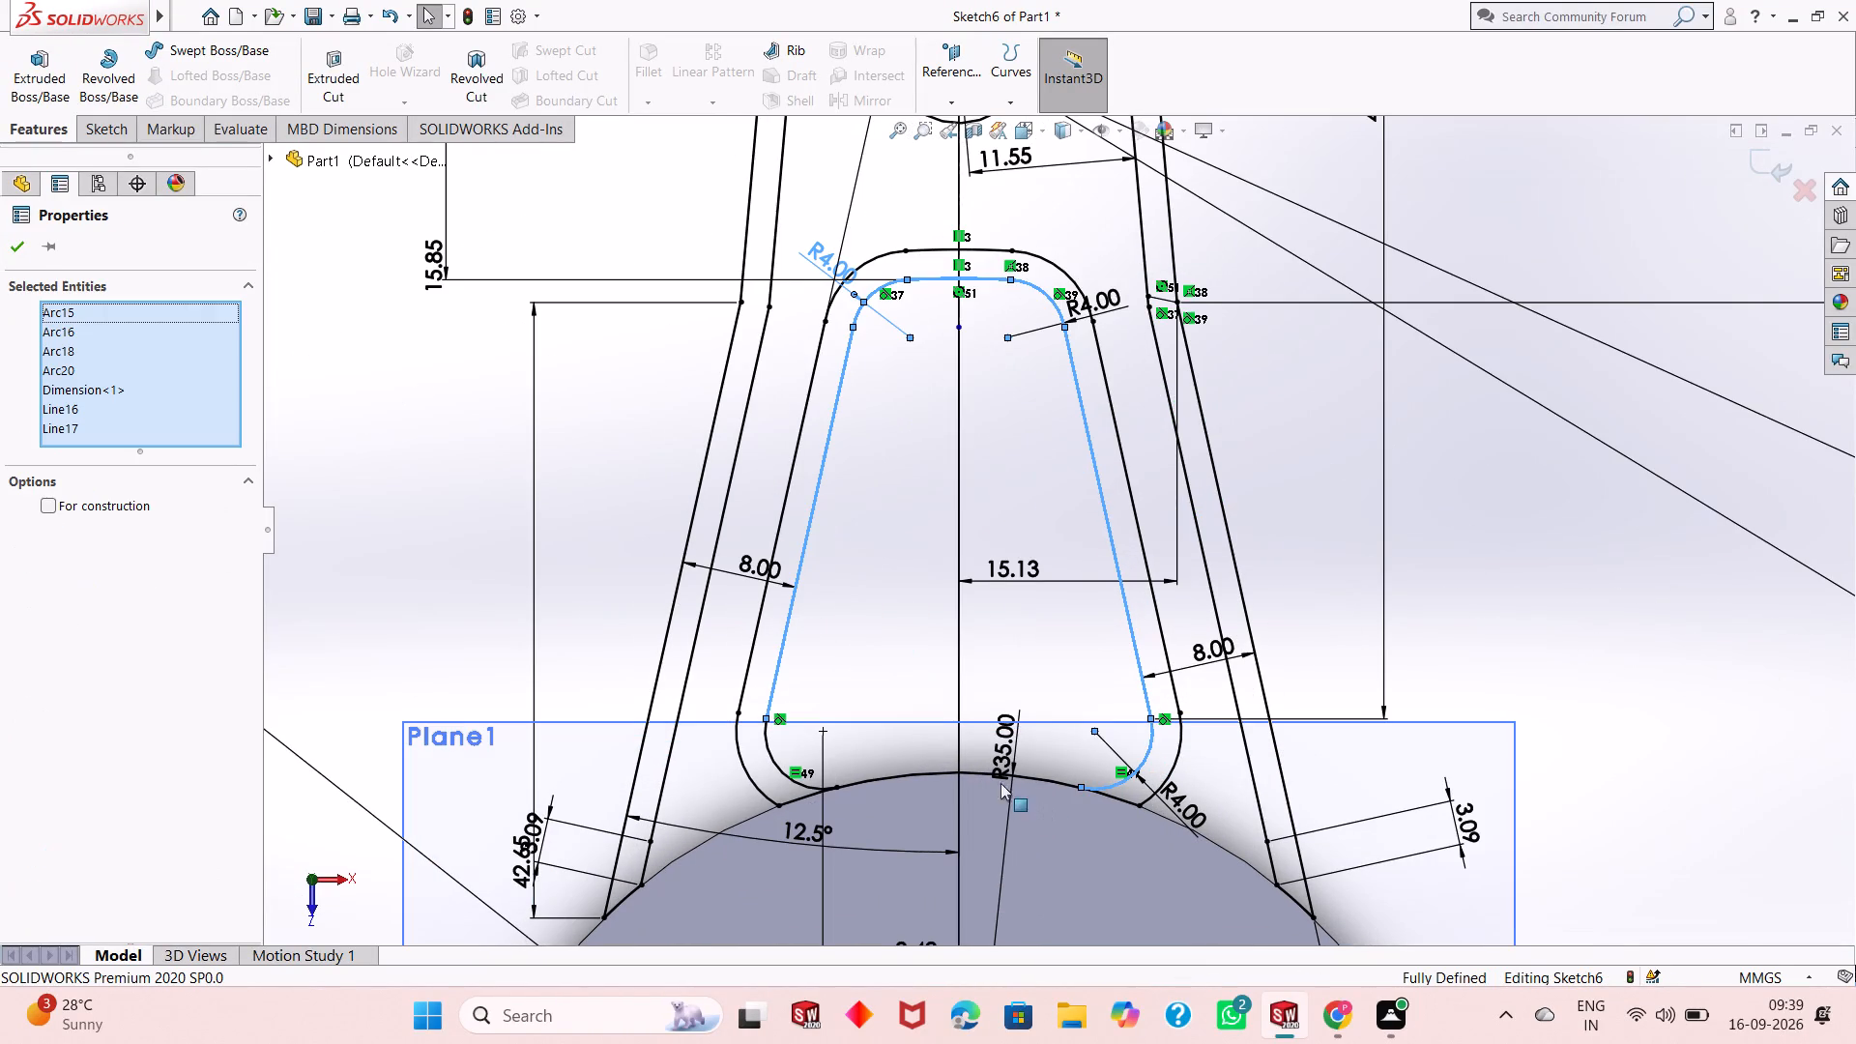
left_click(781, 767, "ctrl")
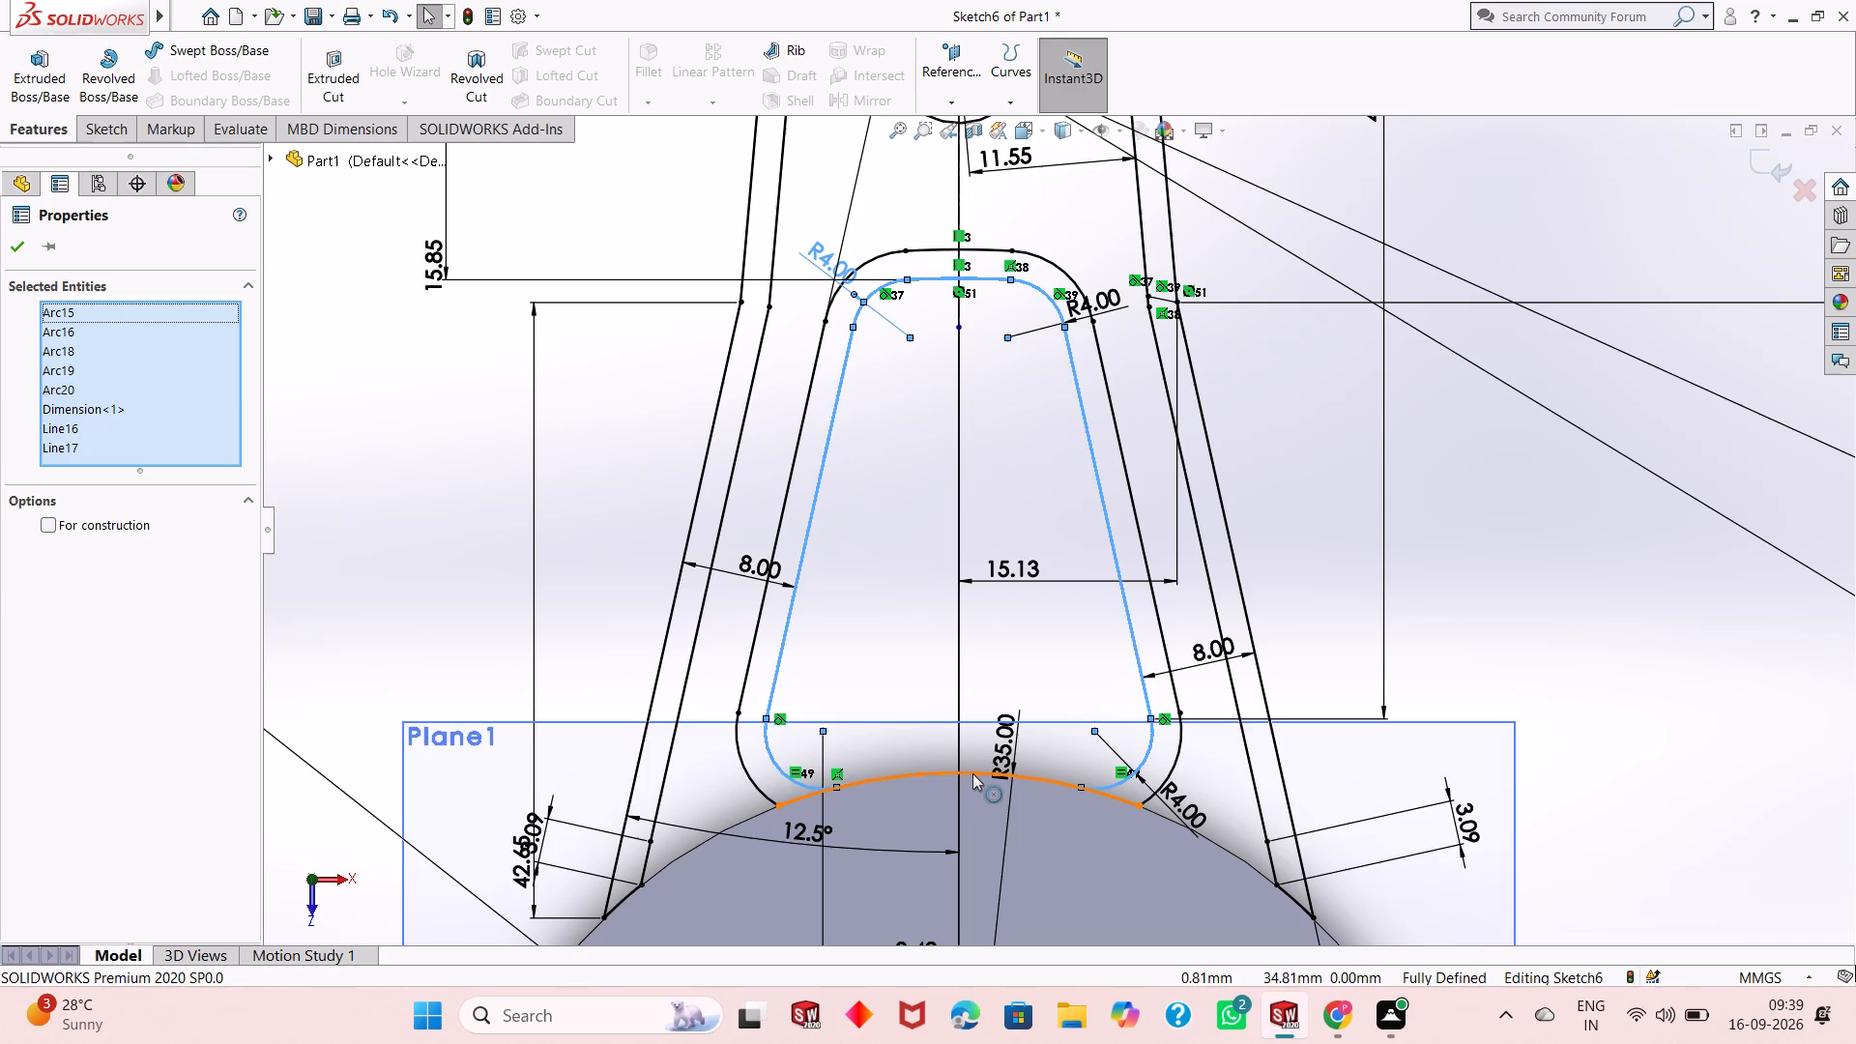
left_click(973, 772, "ctrl")
key("Delete")
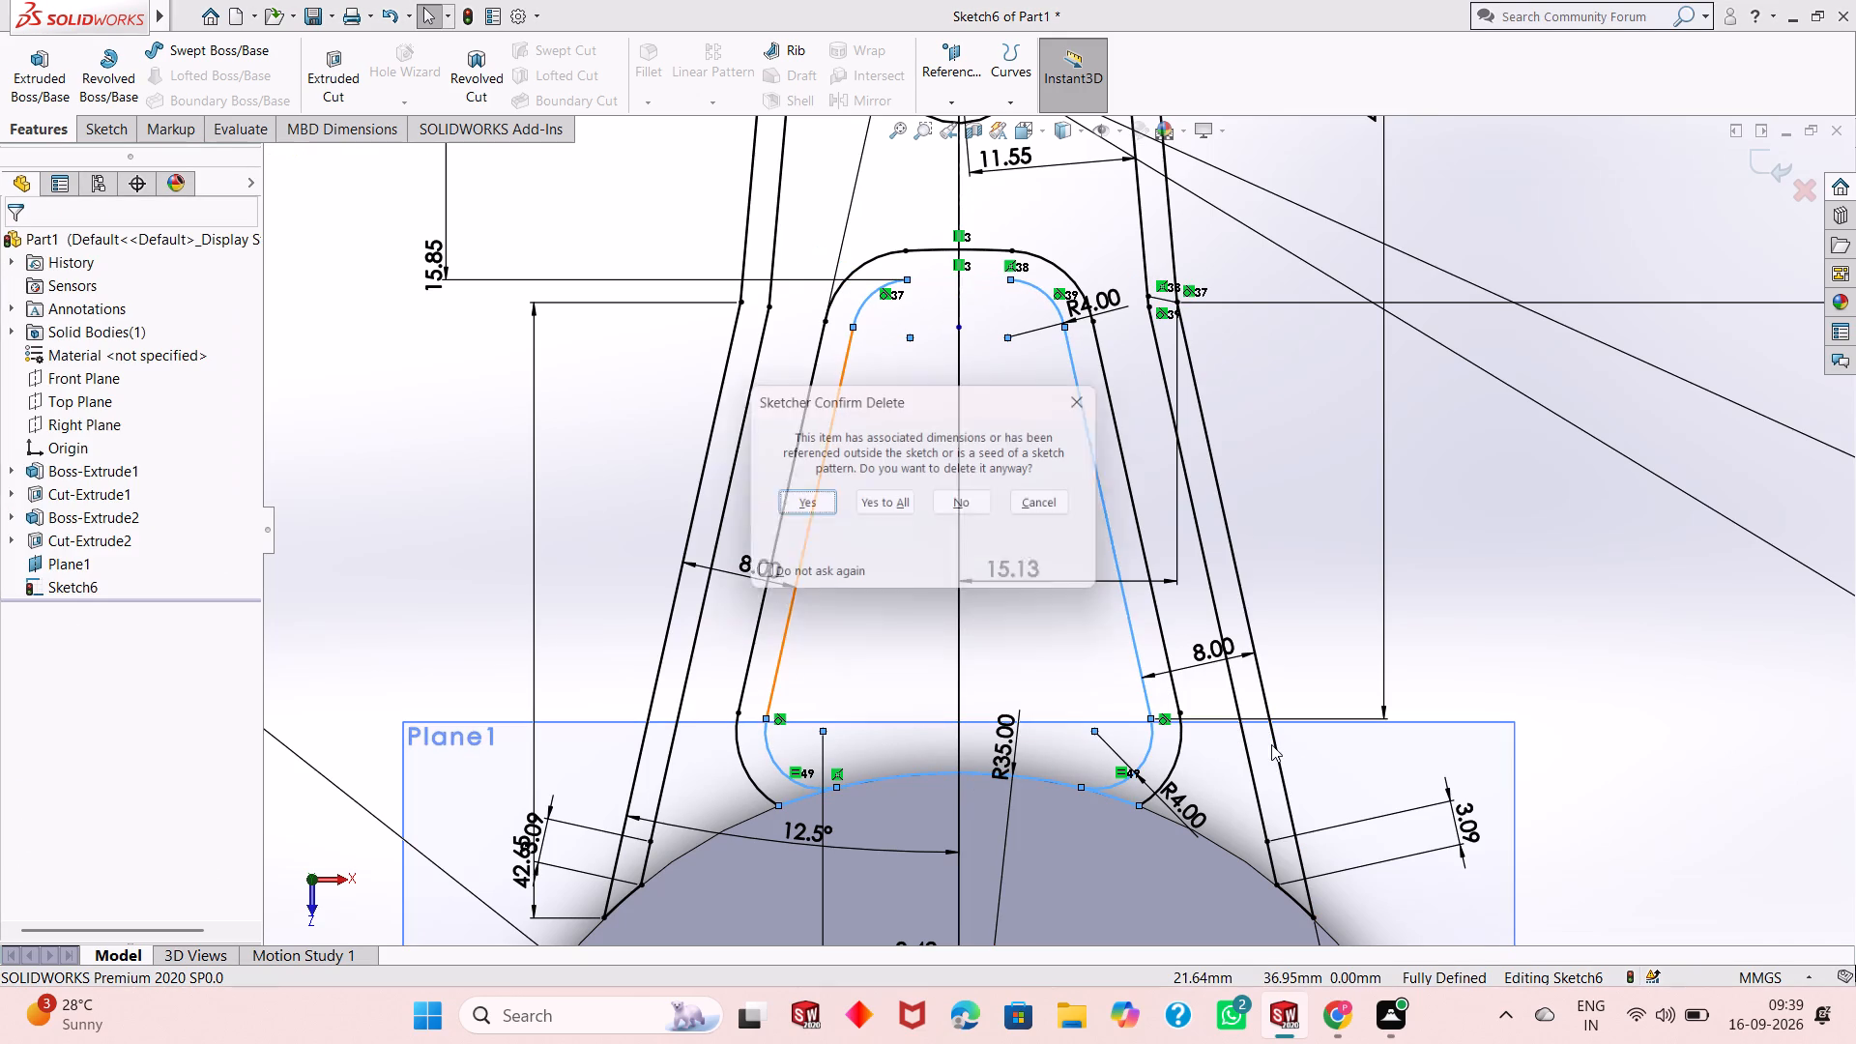
left_click(813, 515)
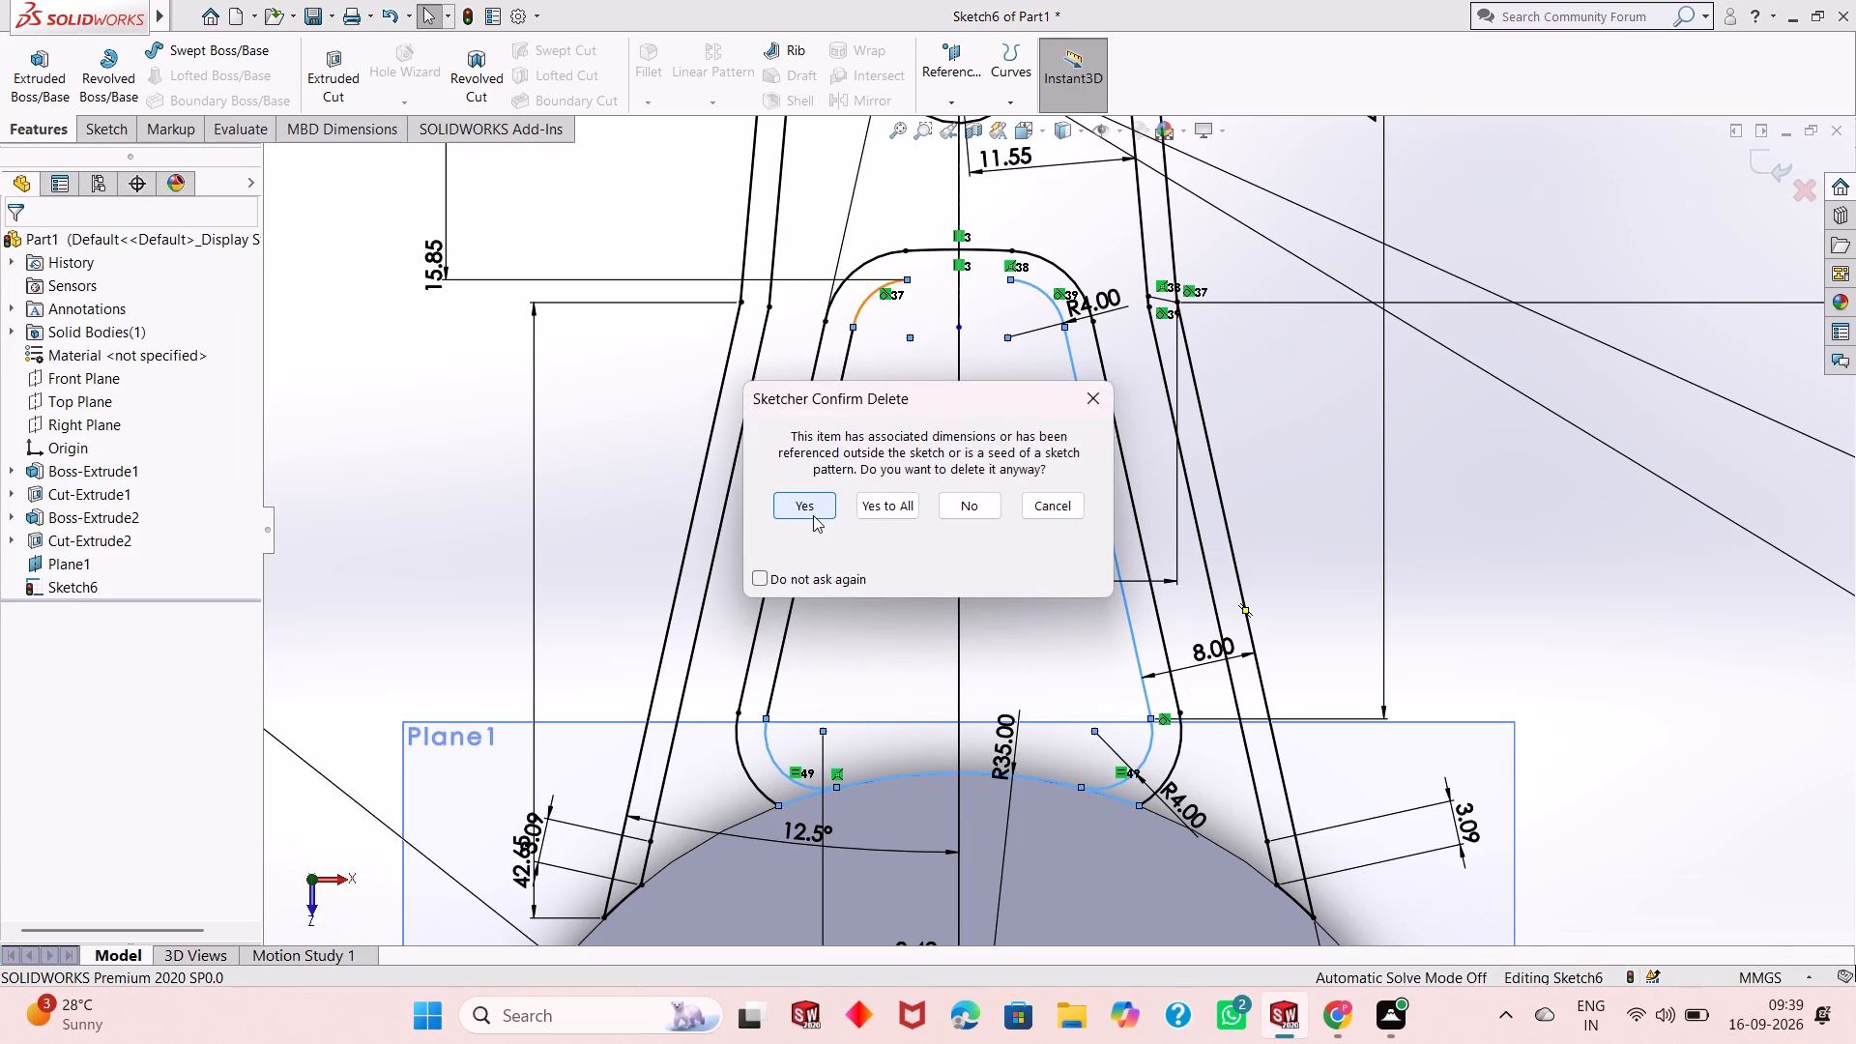
left_click(810, 506)
left_click(810, 506)
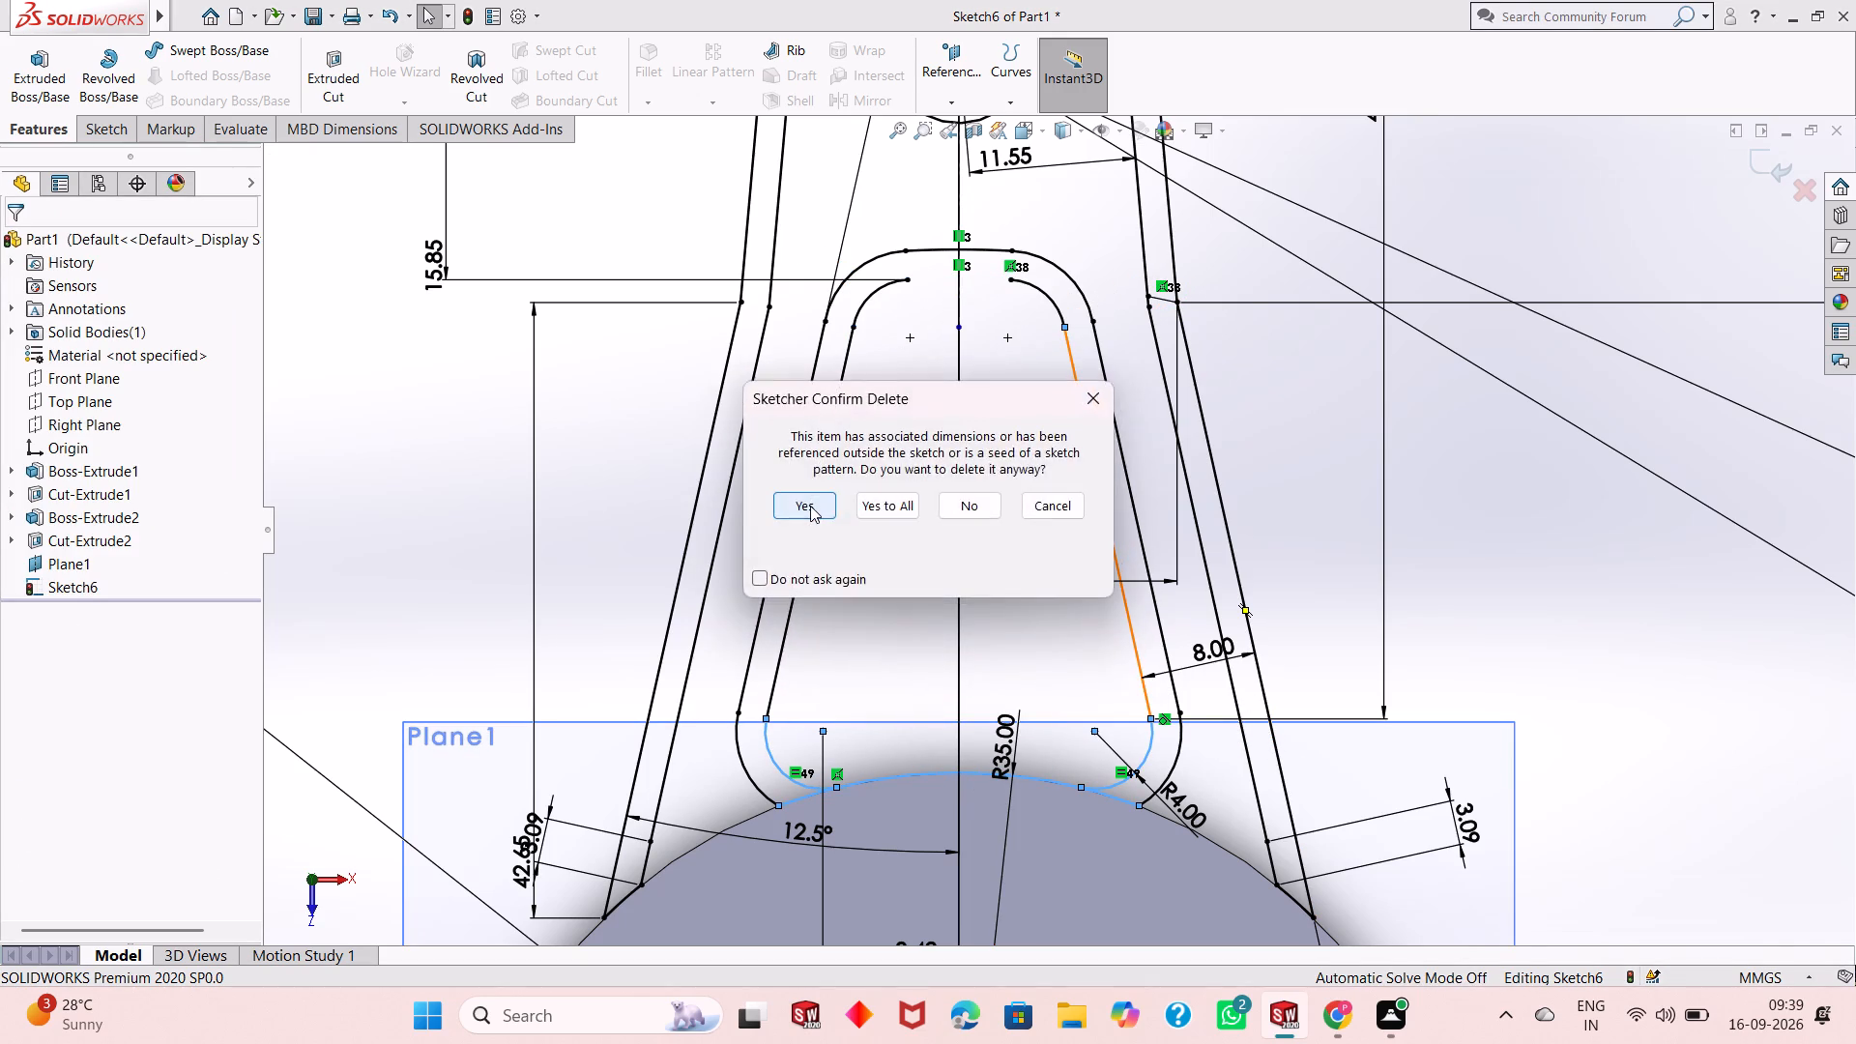
left_click(810, 506)
left_click(810, 506)
left_click(810, 504)
double_click(810, 504)
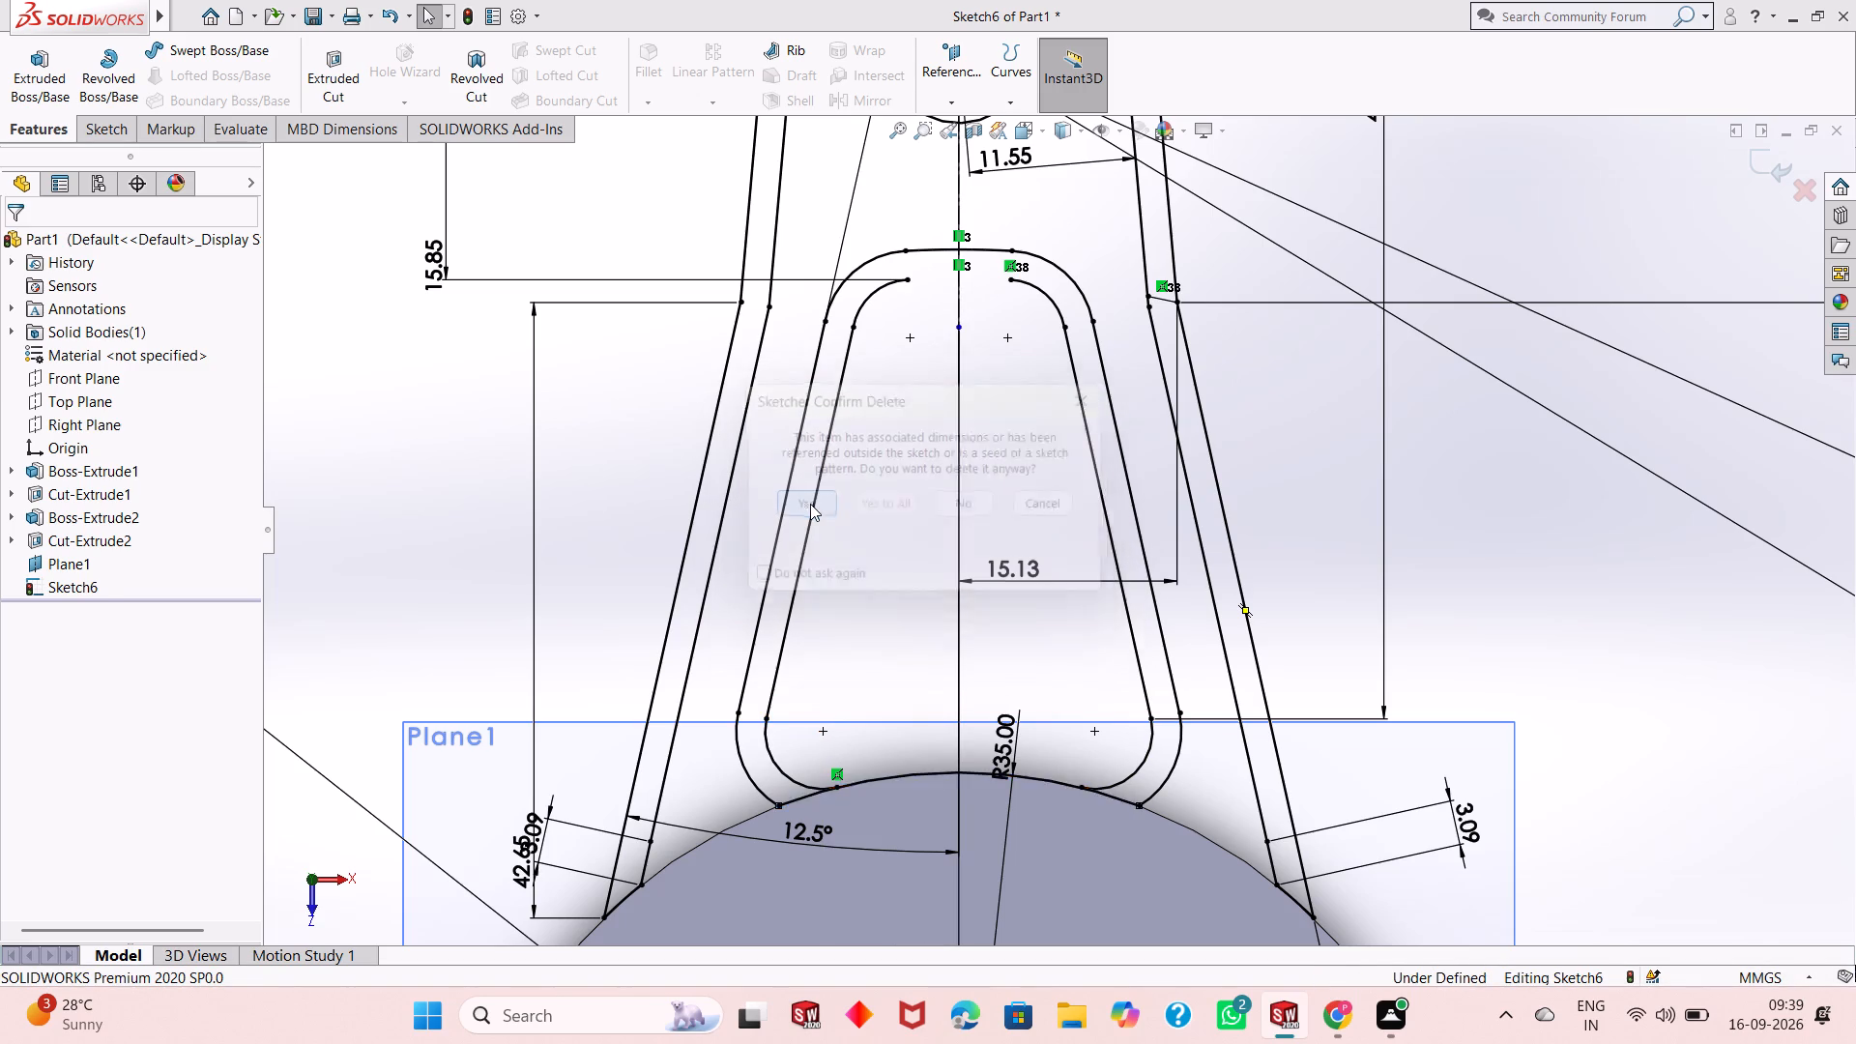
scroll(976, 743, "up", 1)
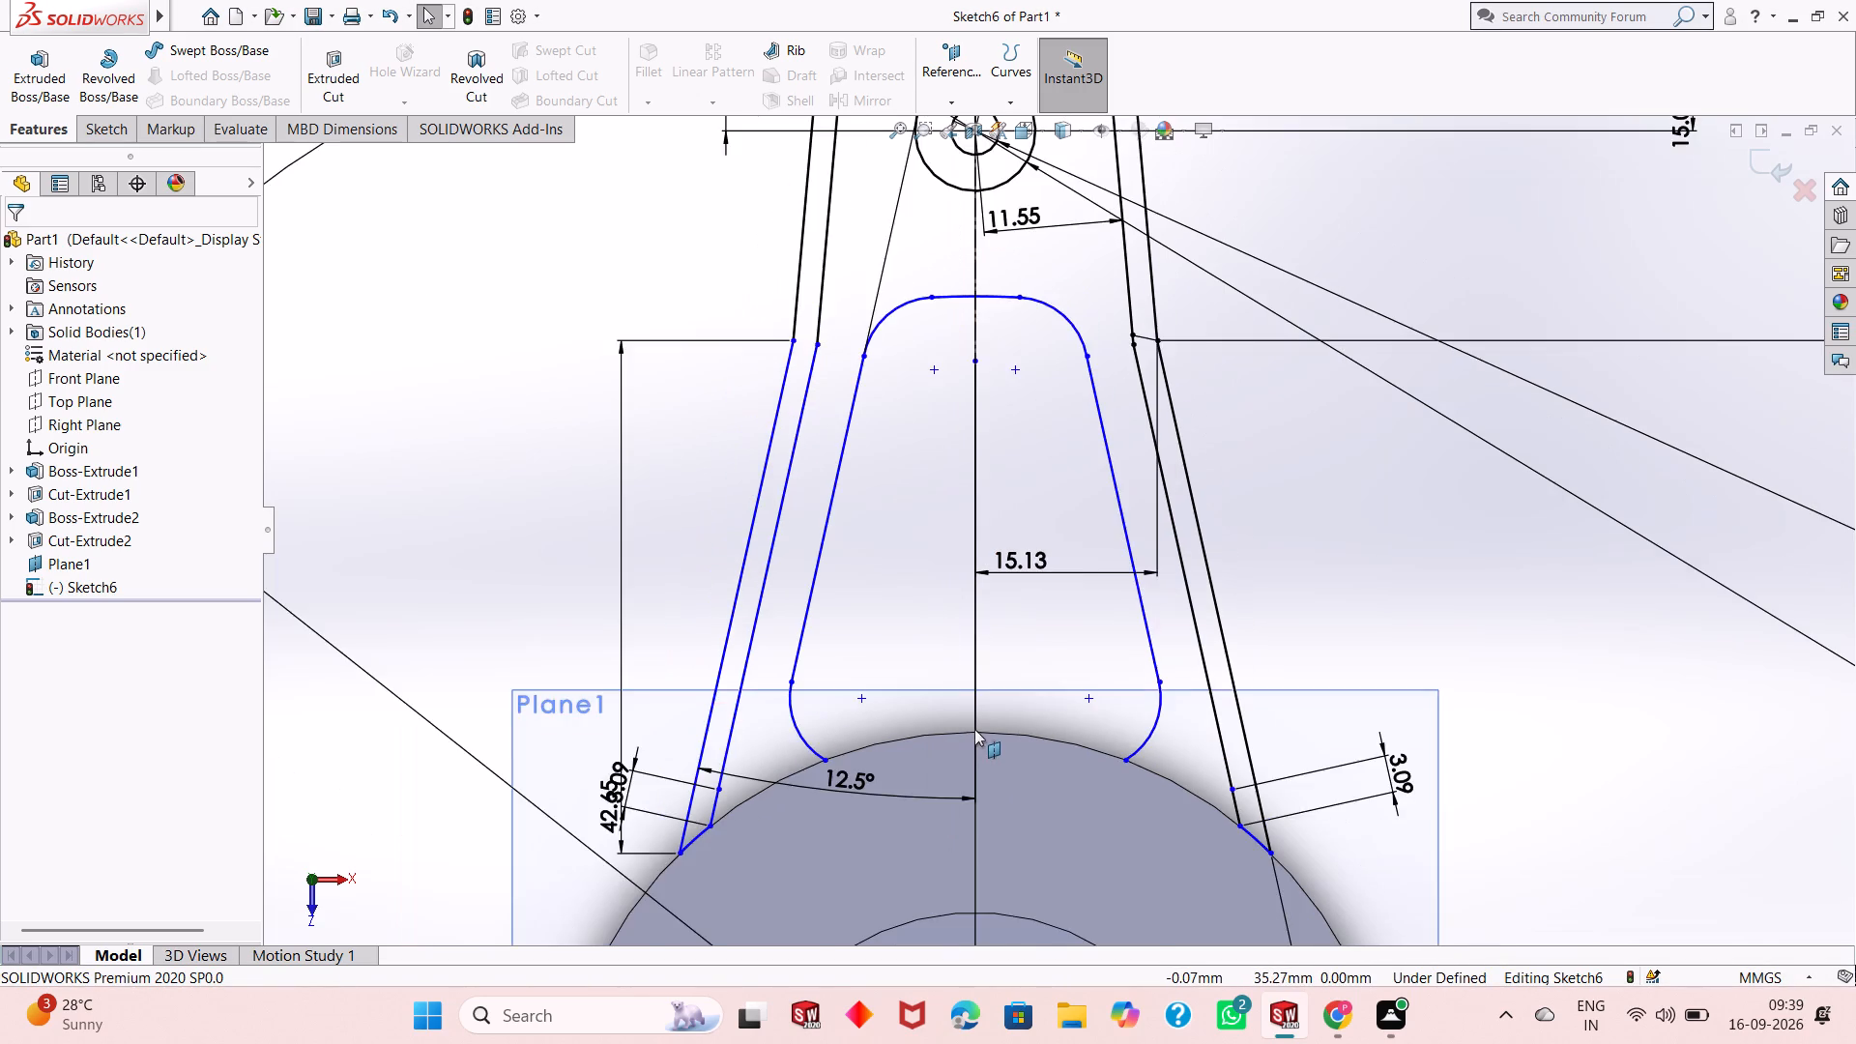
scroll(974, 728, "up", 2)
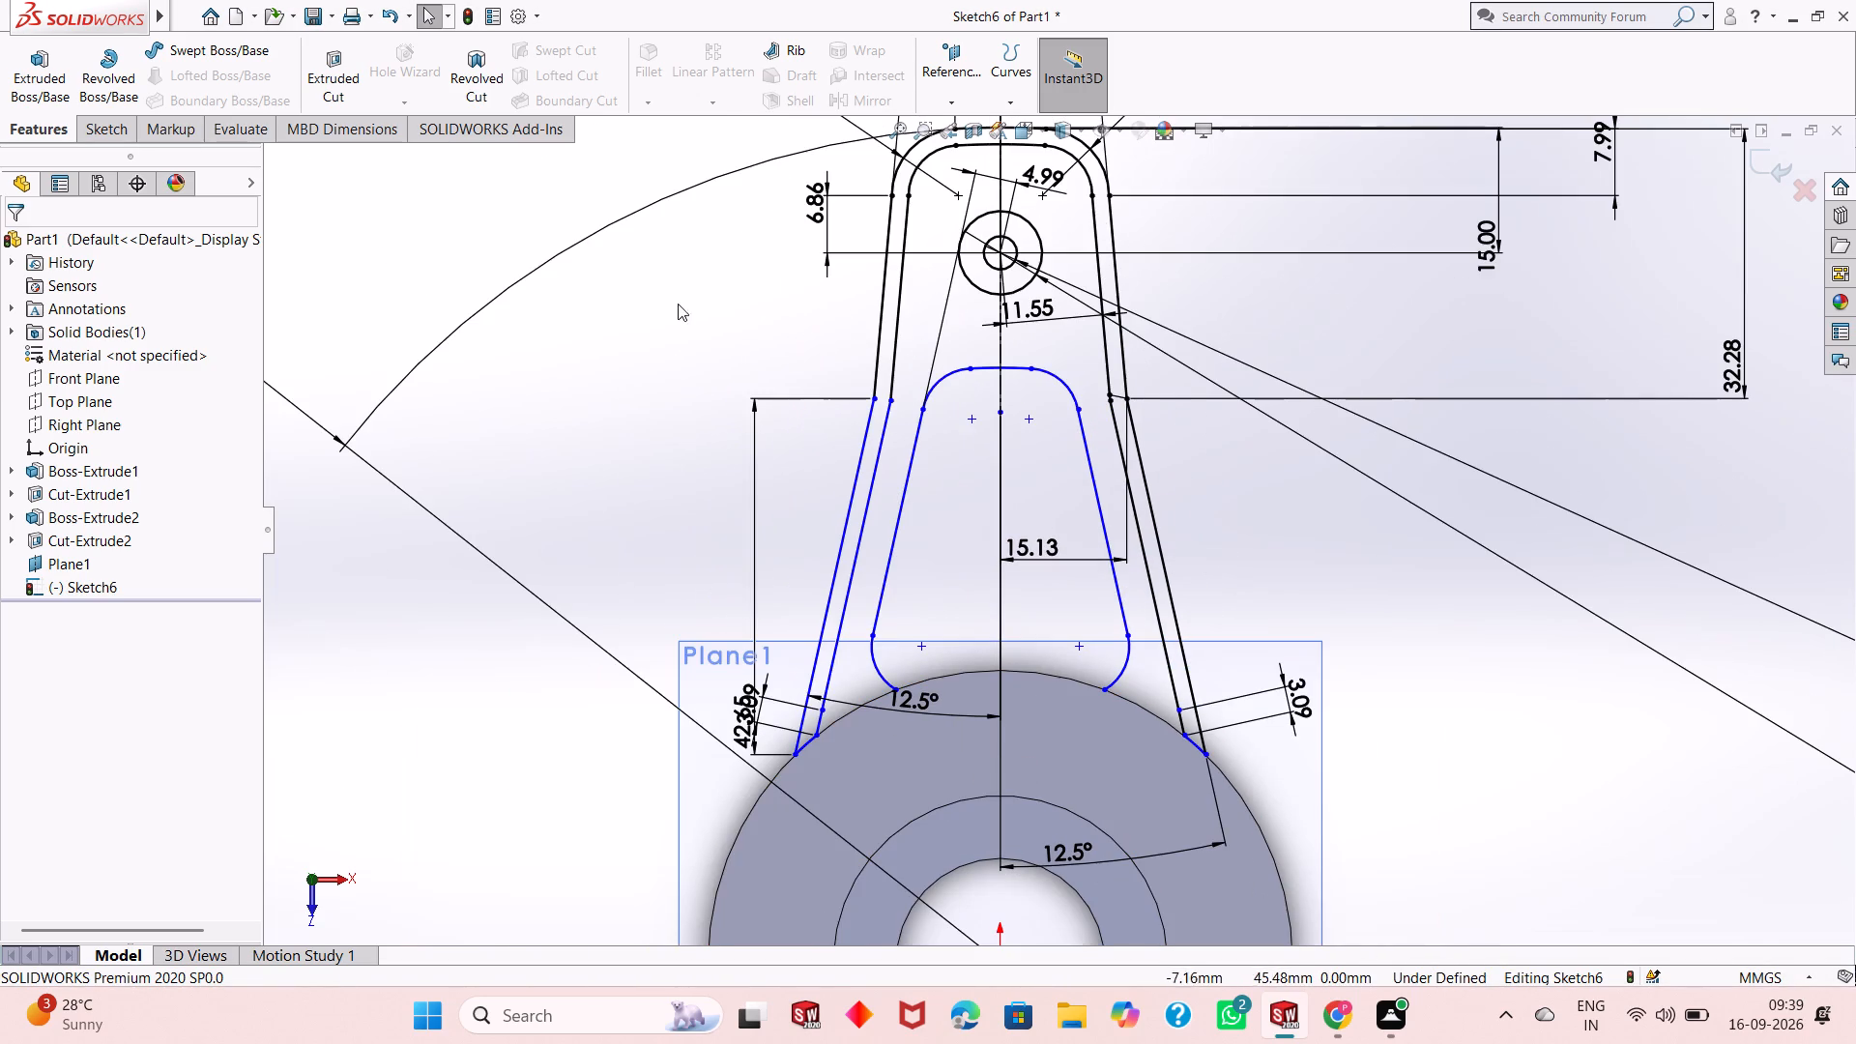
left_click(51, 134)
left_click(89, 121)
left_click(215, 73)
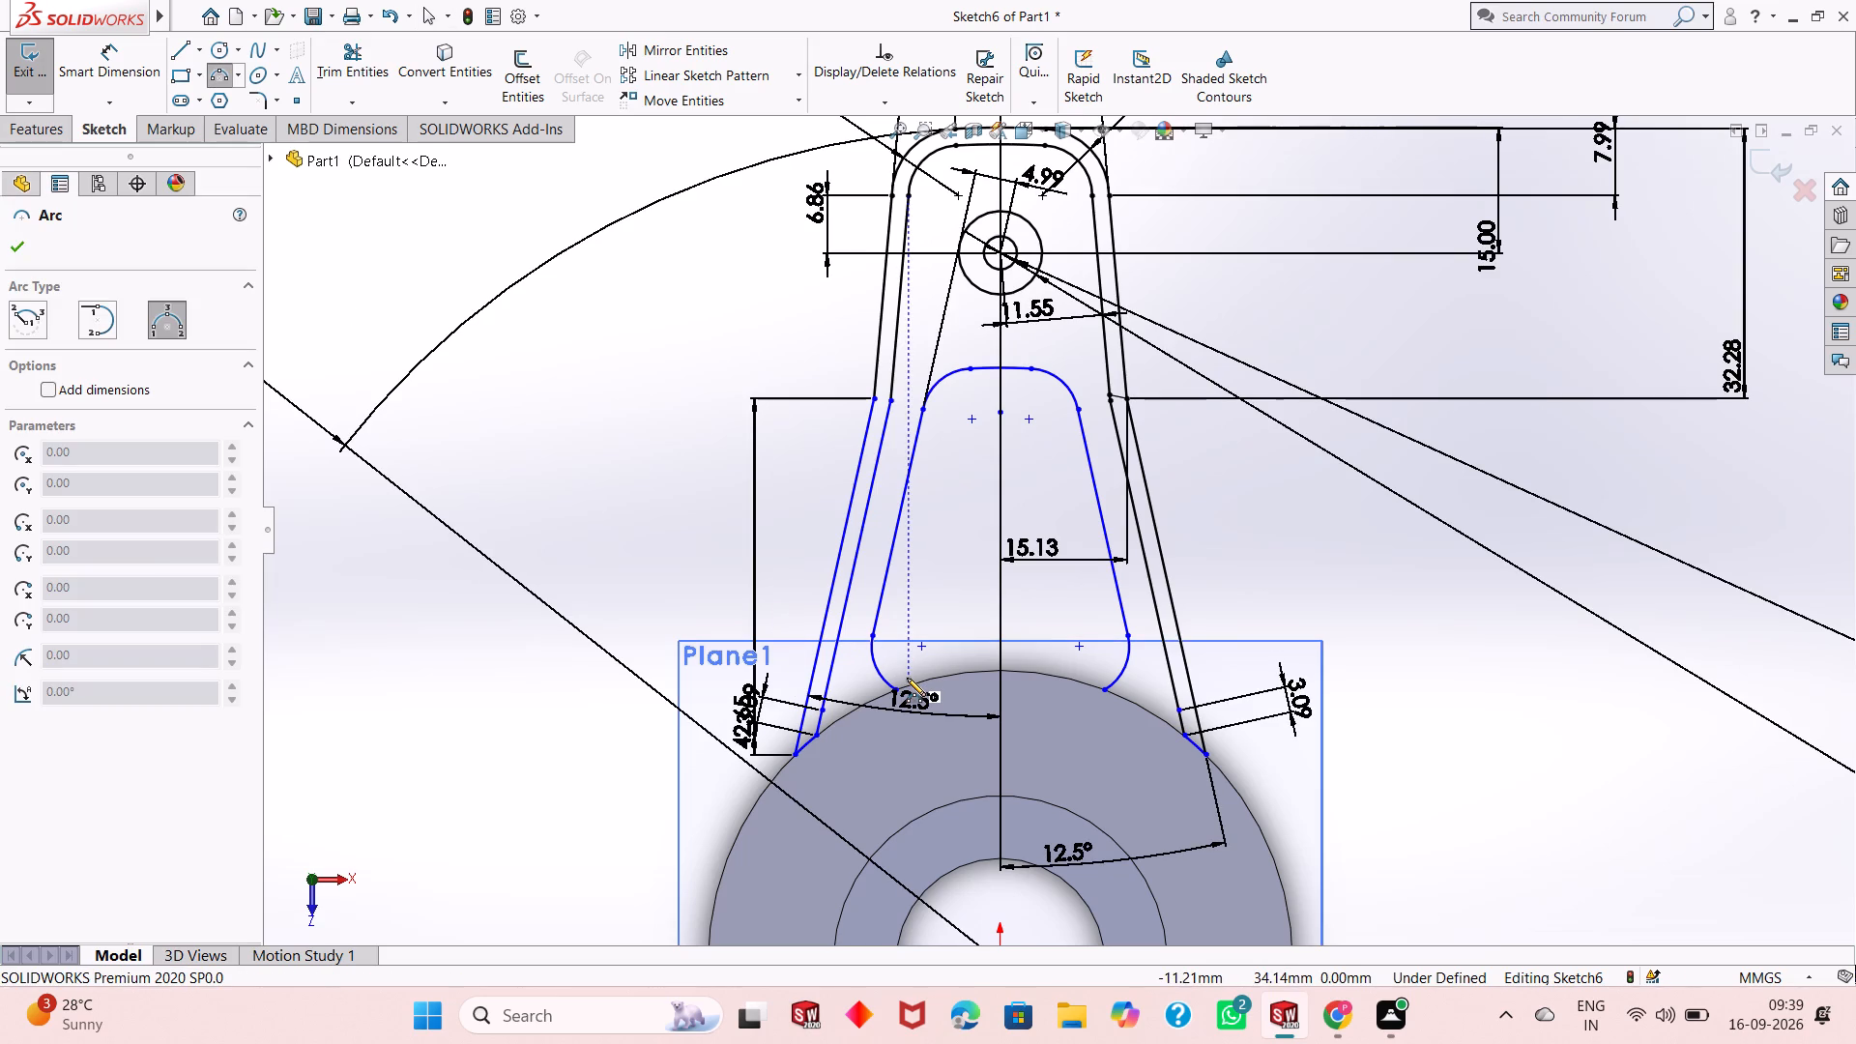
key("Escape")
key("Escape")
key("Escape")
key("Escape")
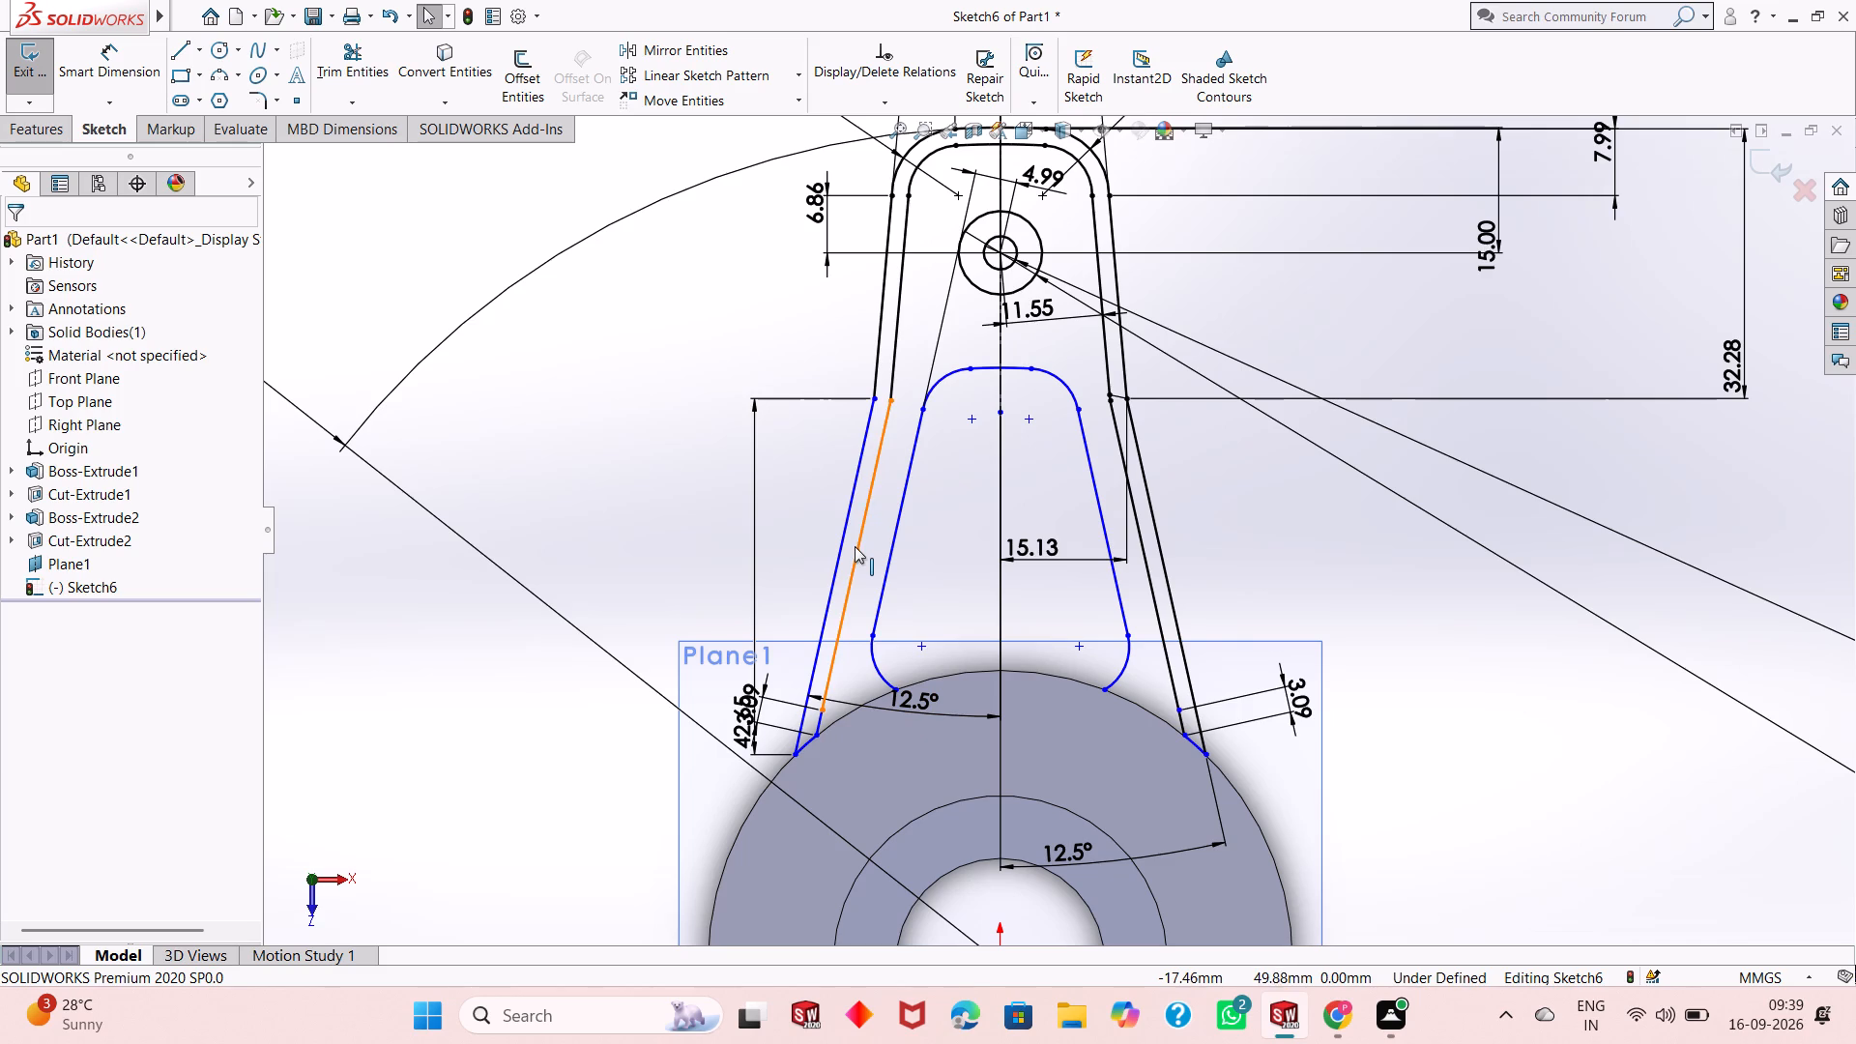
Delete the inner offset chain of lines and arcs running inside the lug's outer outline, from the left leg over the top to the right leg.
left_click(855, 547)
left_click(902, 317, "ctrl")
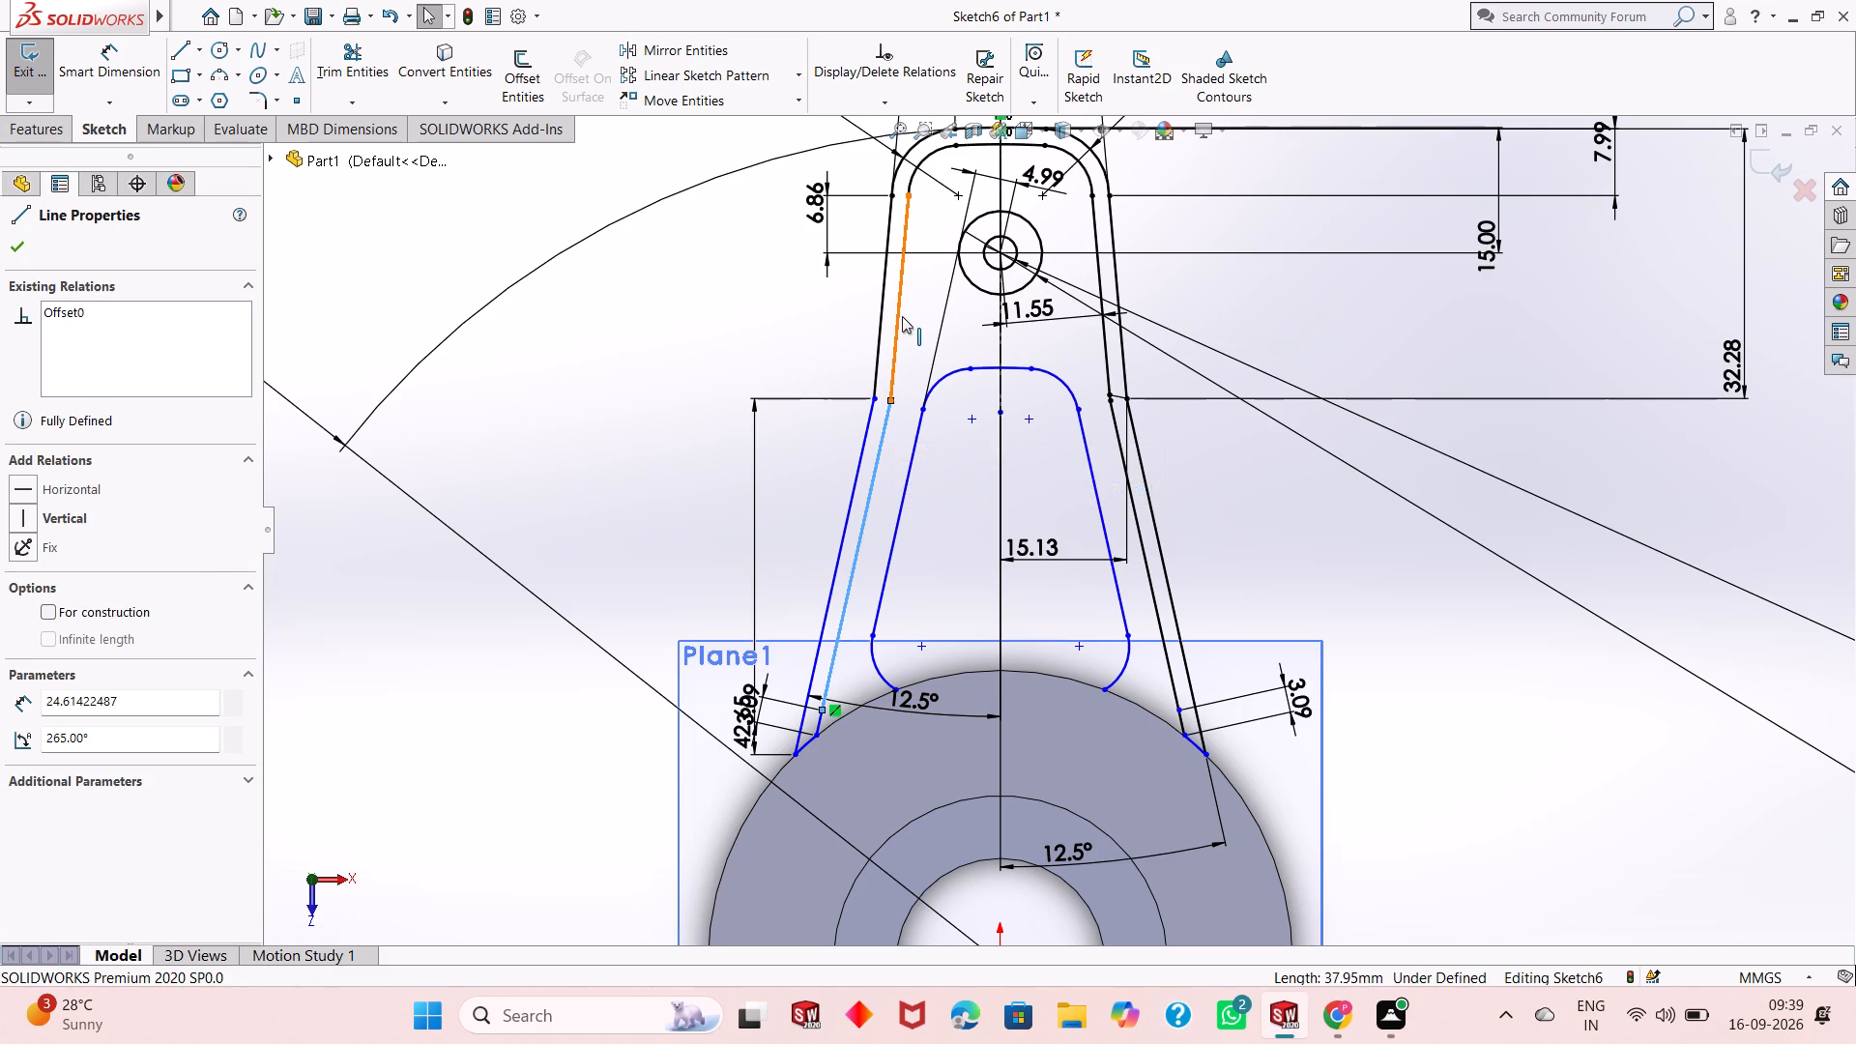
left_click(930, 159, "ctrl")
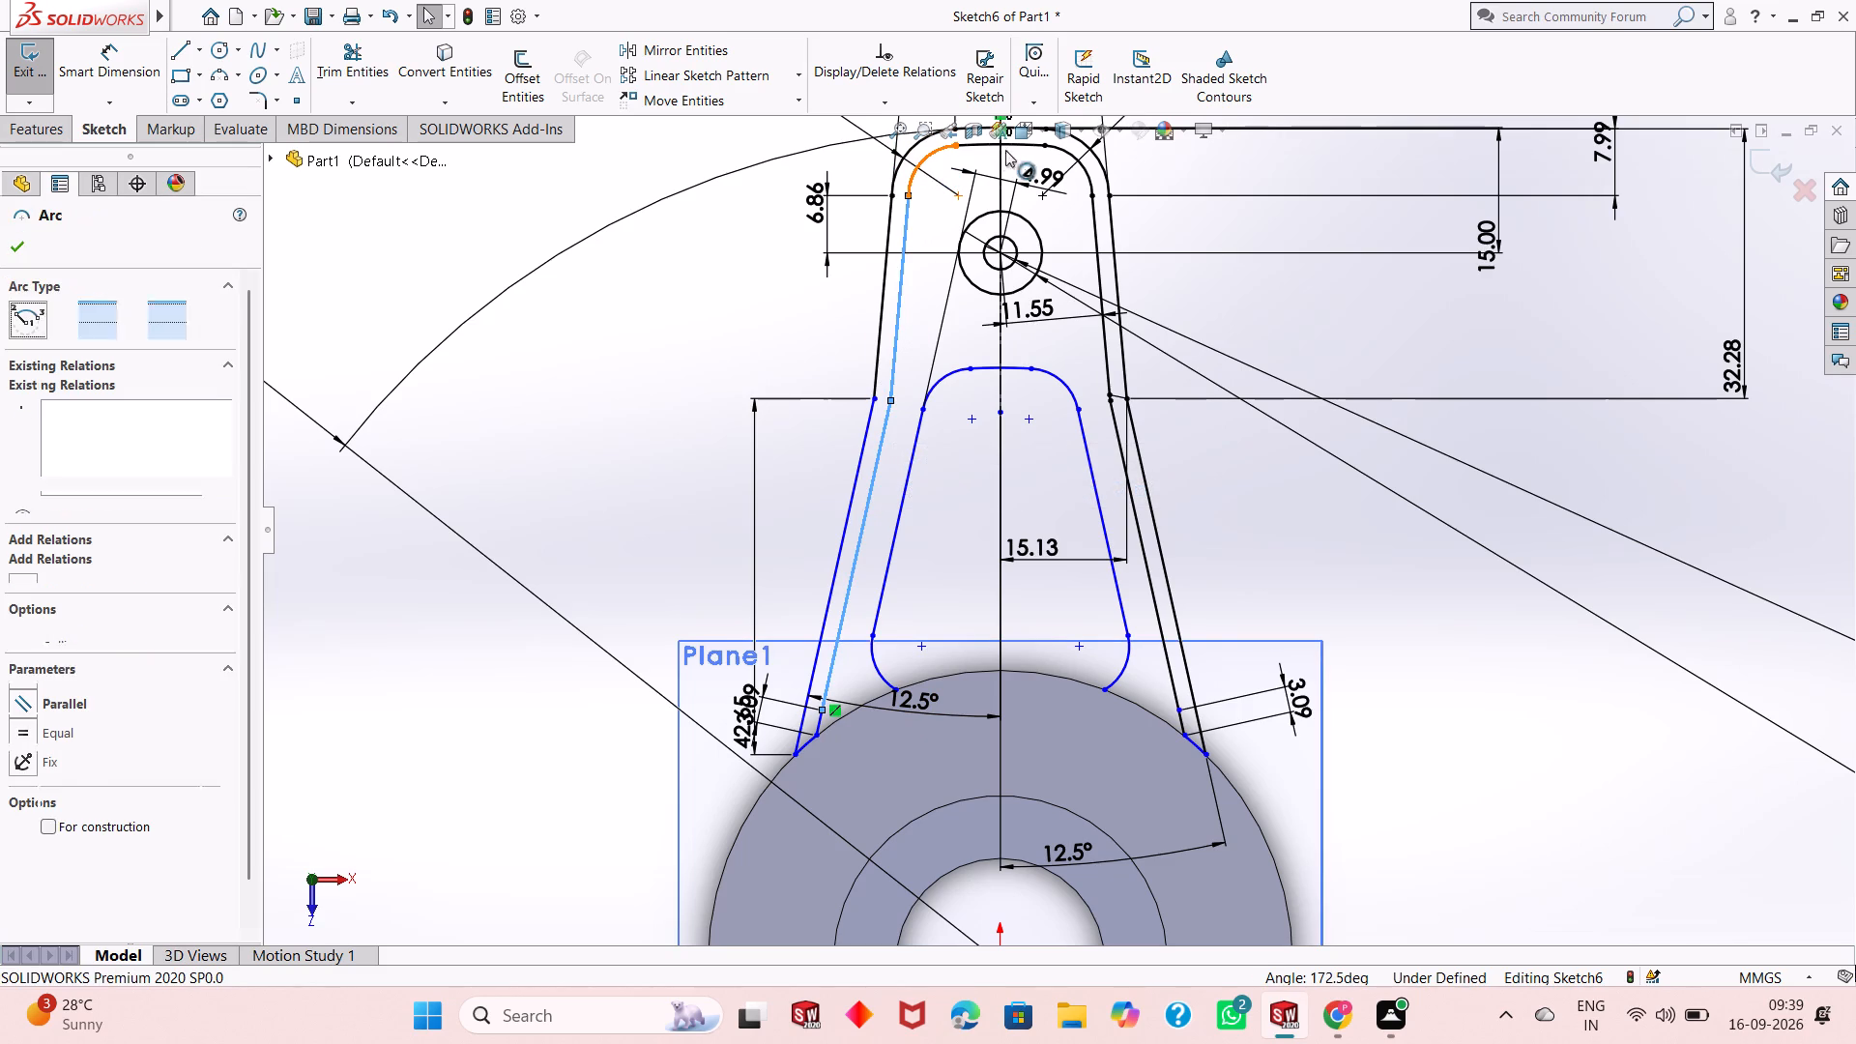
left_click(1020, 146, "ctrl")
left_click(1071, 154, "ctrl")
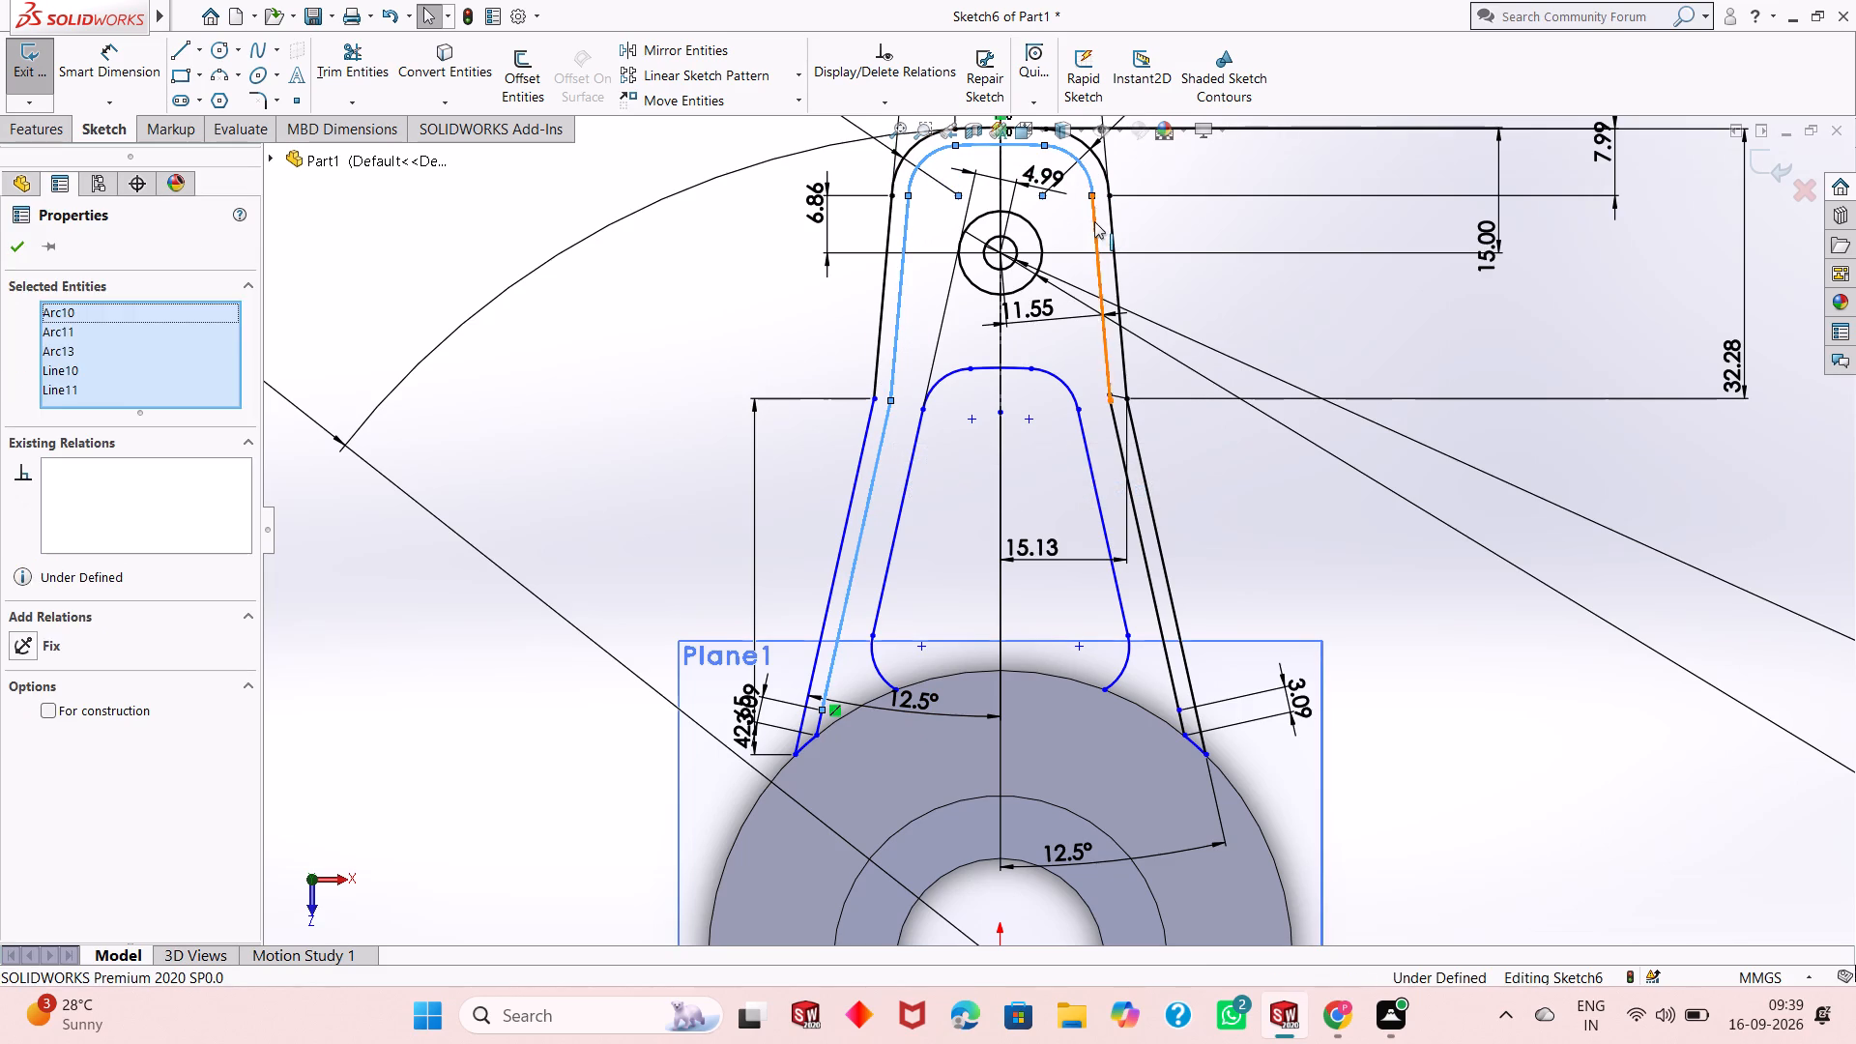
left_click(1094, 220, "ctrl")
left_click(1116, 447, "ctrl")
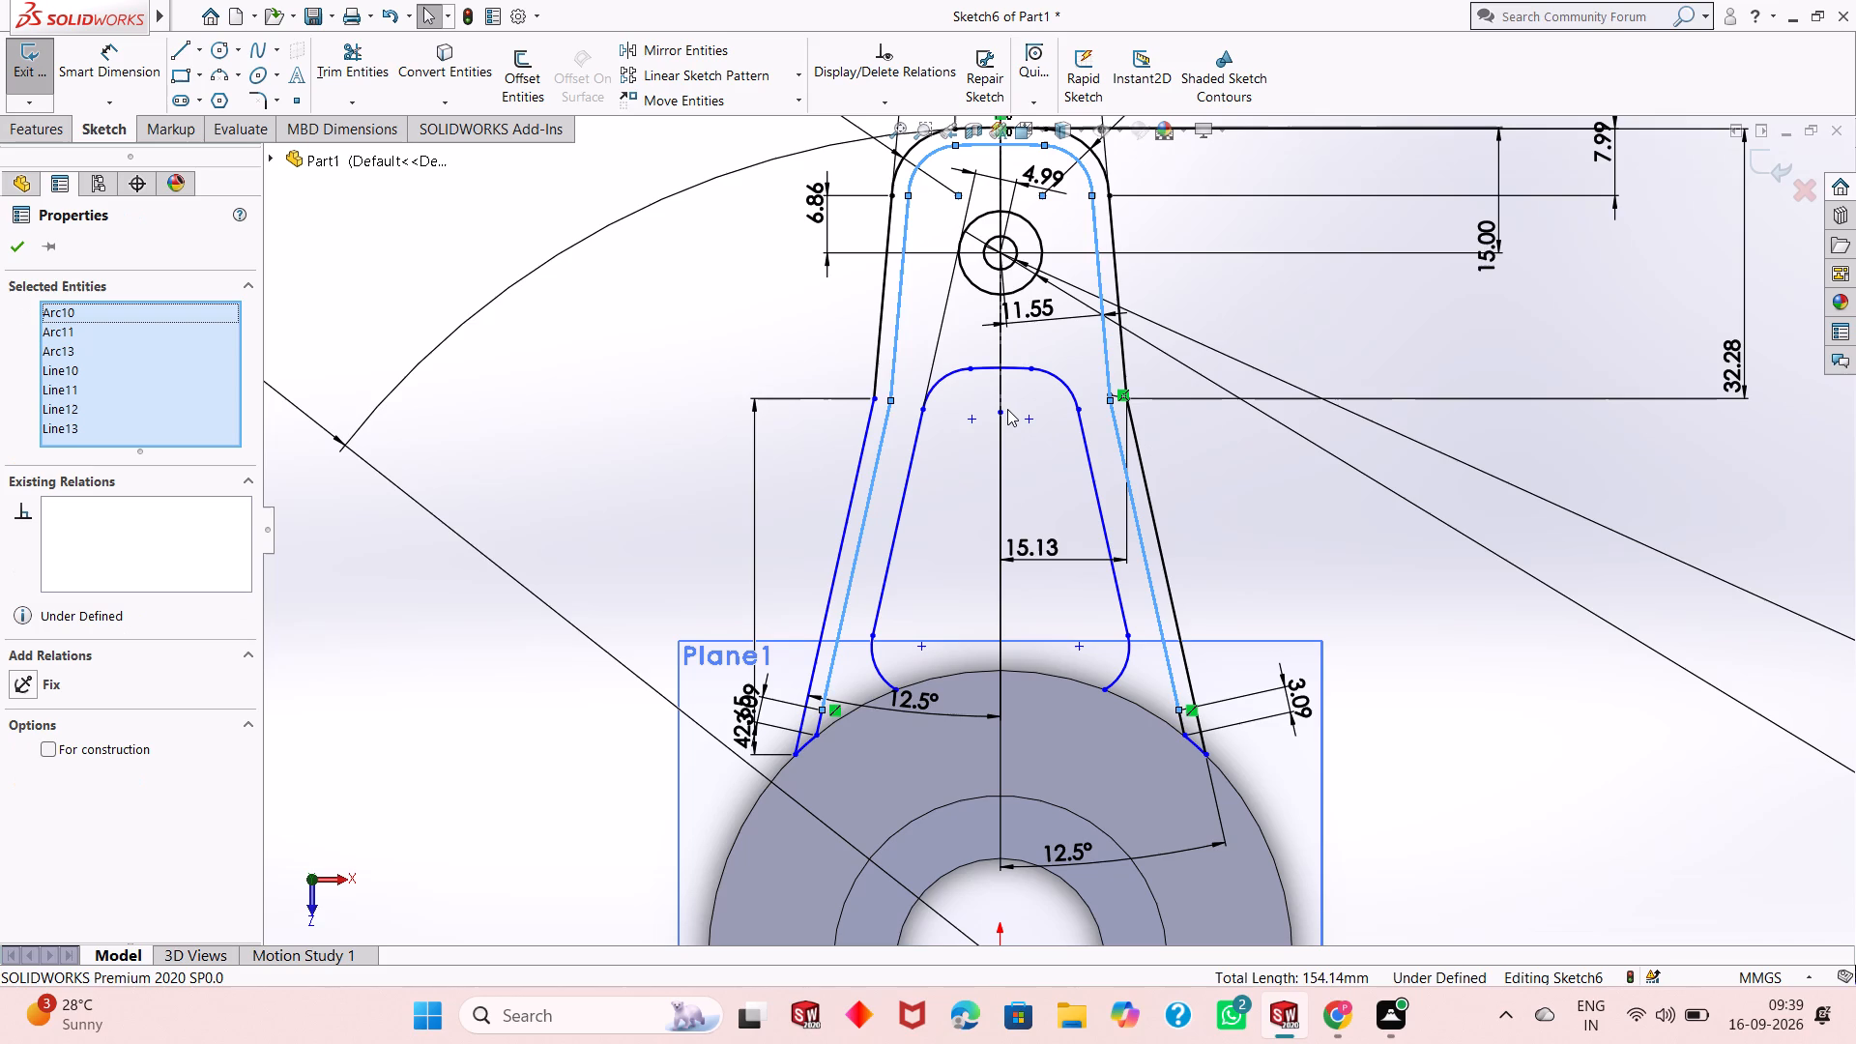
key("Delete")
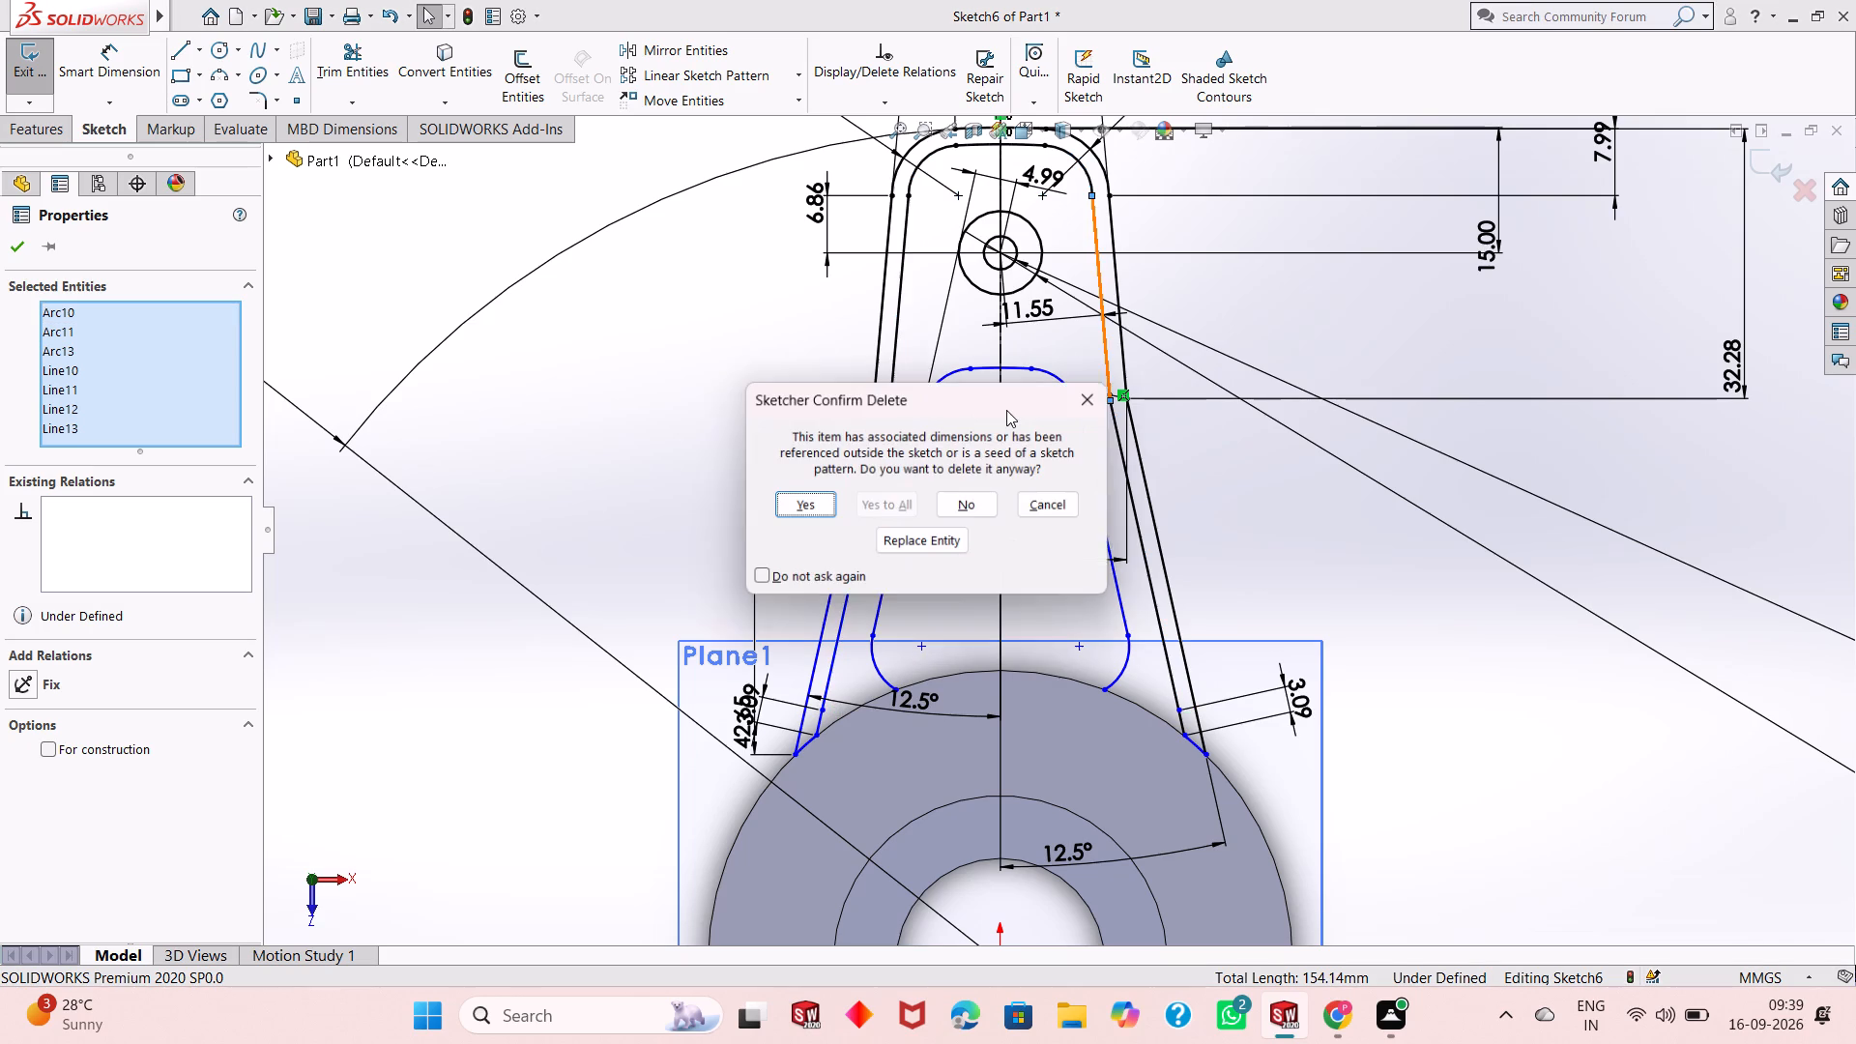
left_click(823, 502)
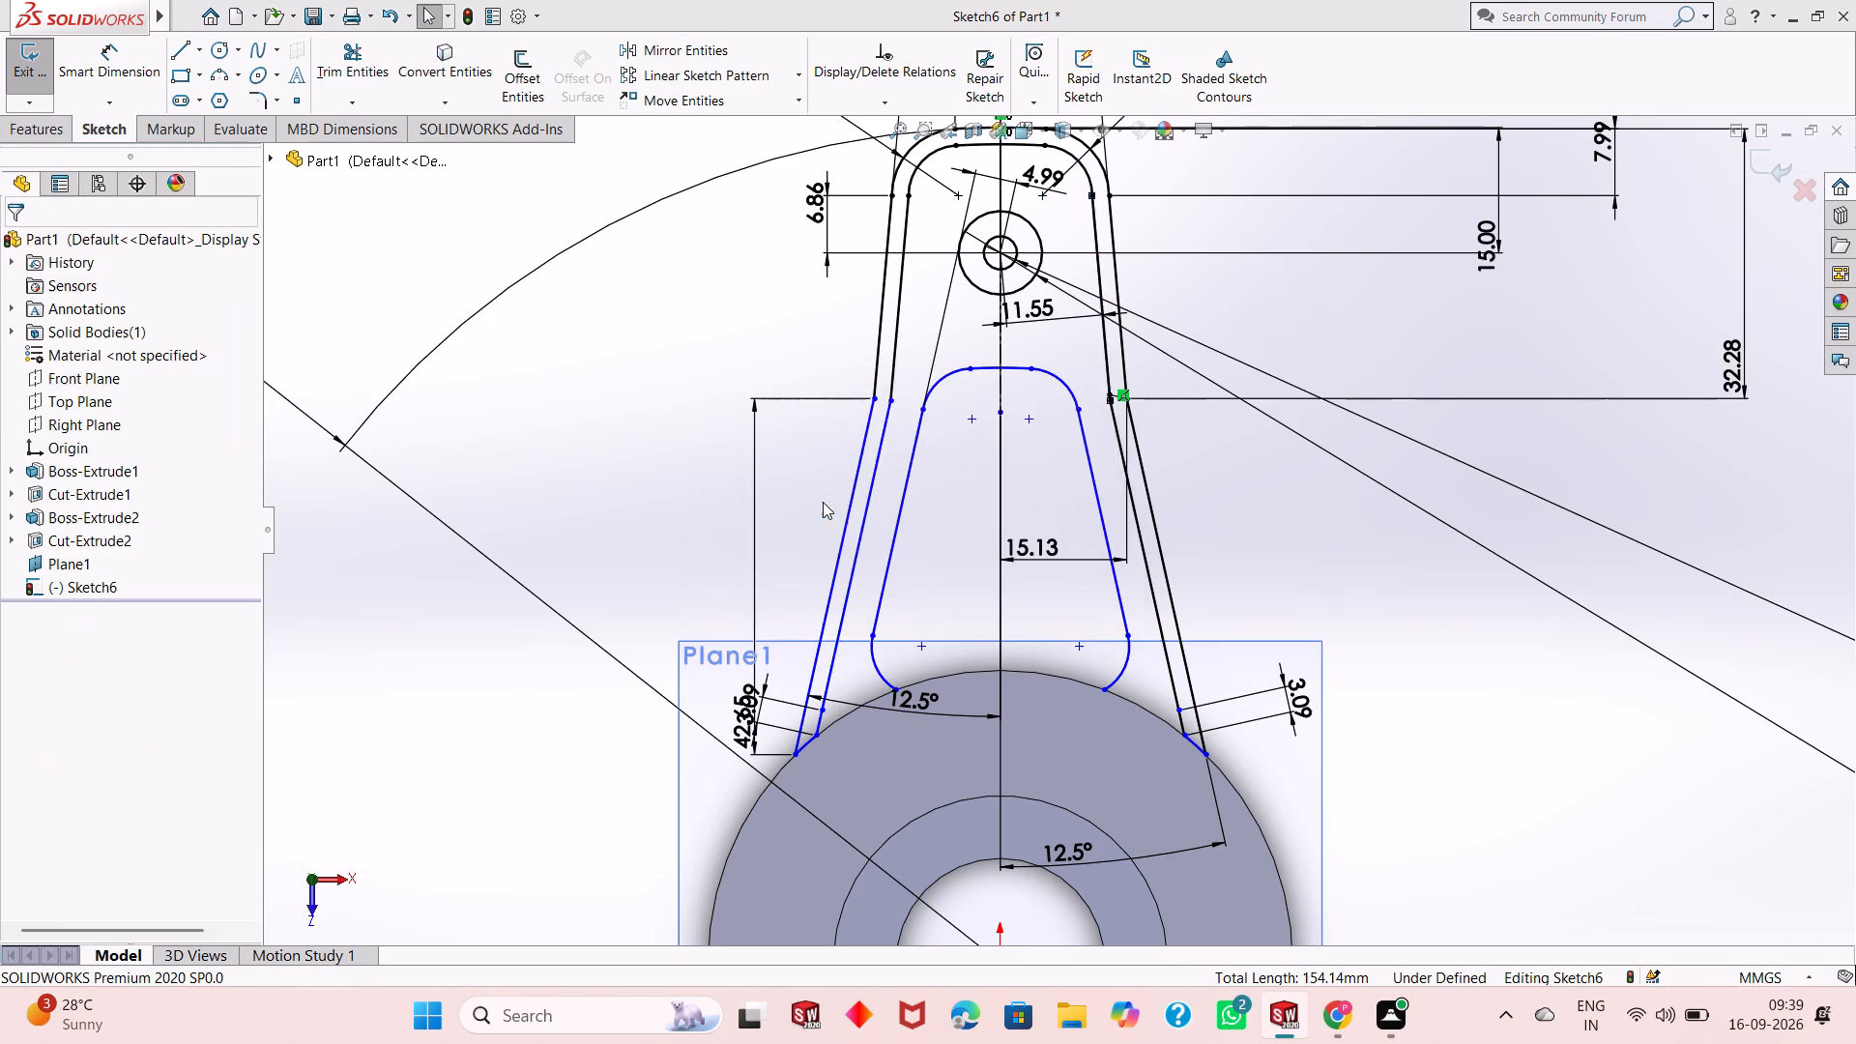
Delete the leftover short inner lines and the small hub-edge arcs at the lower ends of both lug legs.
scroll(890, 744, "down", 7)
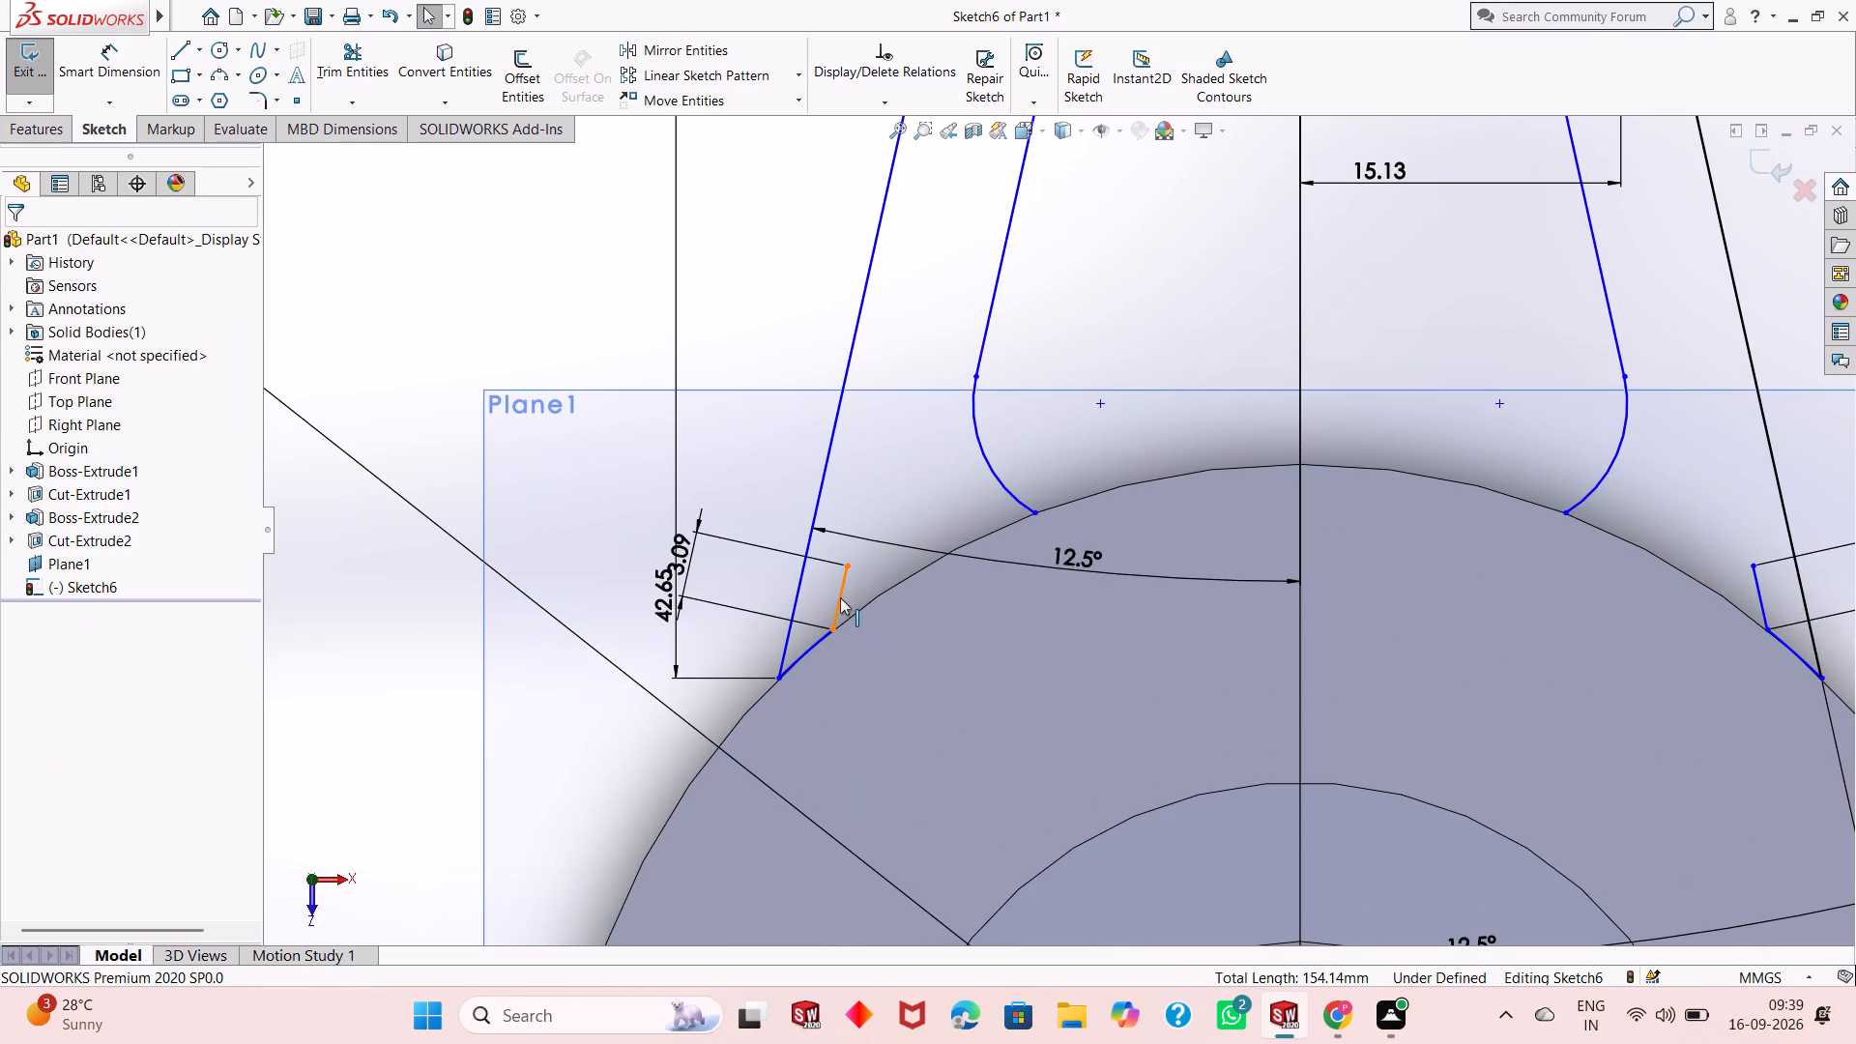
left_click(839, 597)
left_click(808, 645, "ctrl")
scroll(935, 627, "up", 5)
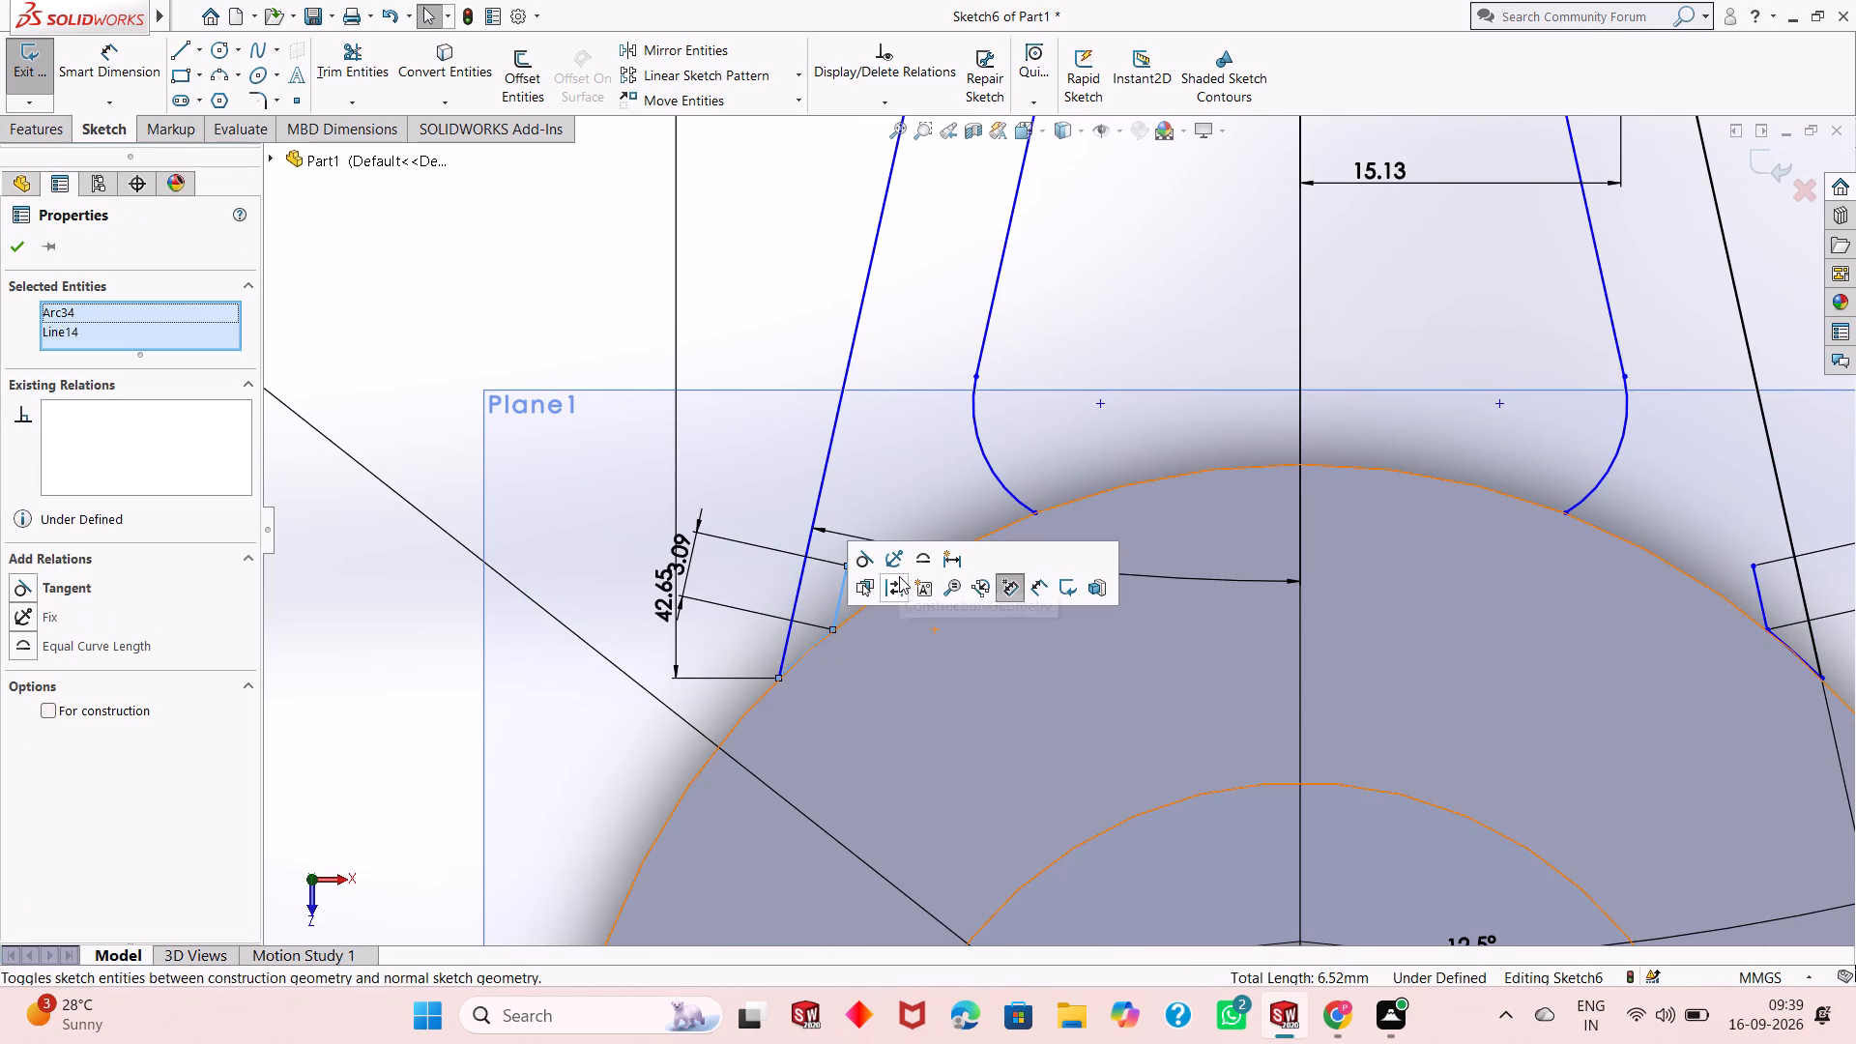
scroll(899, 576, "up", 1)
scroll(1395, 576, "up", 2)
scroll(1635, 643, "down", 6)
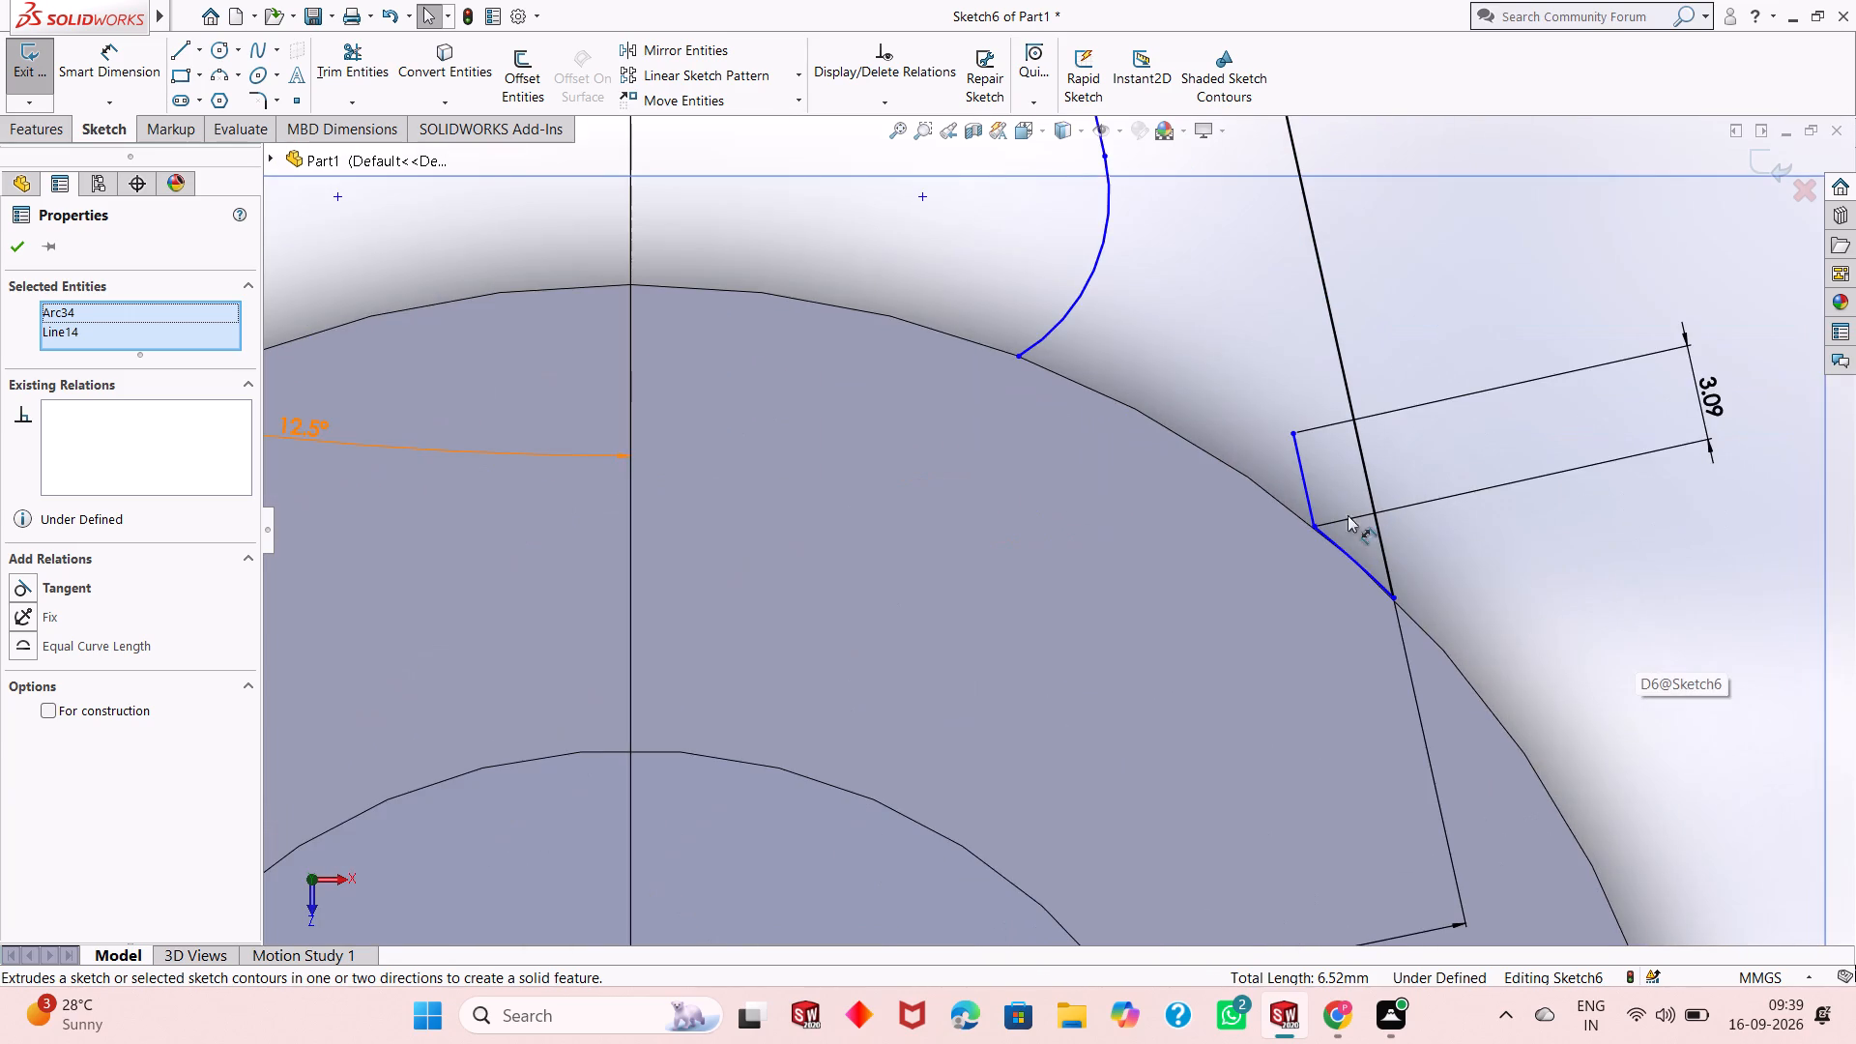
left_click(1222, 458, "ctrl")
left_click(1295, 565, "ctrl")
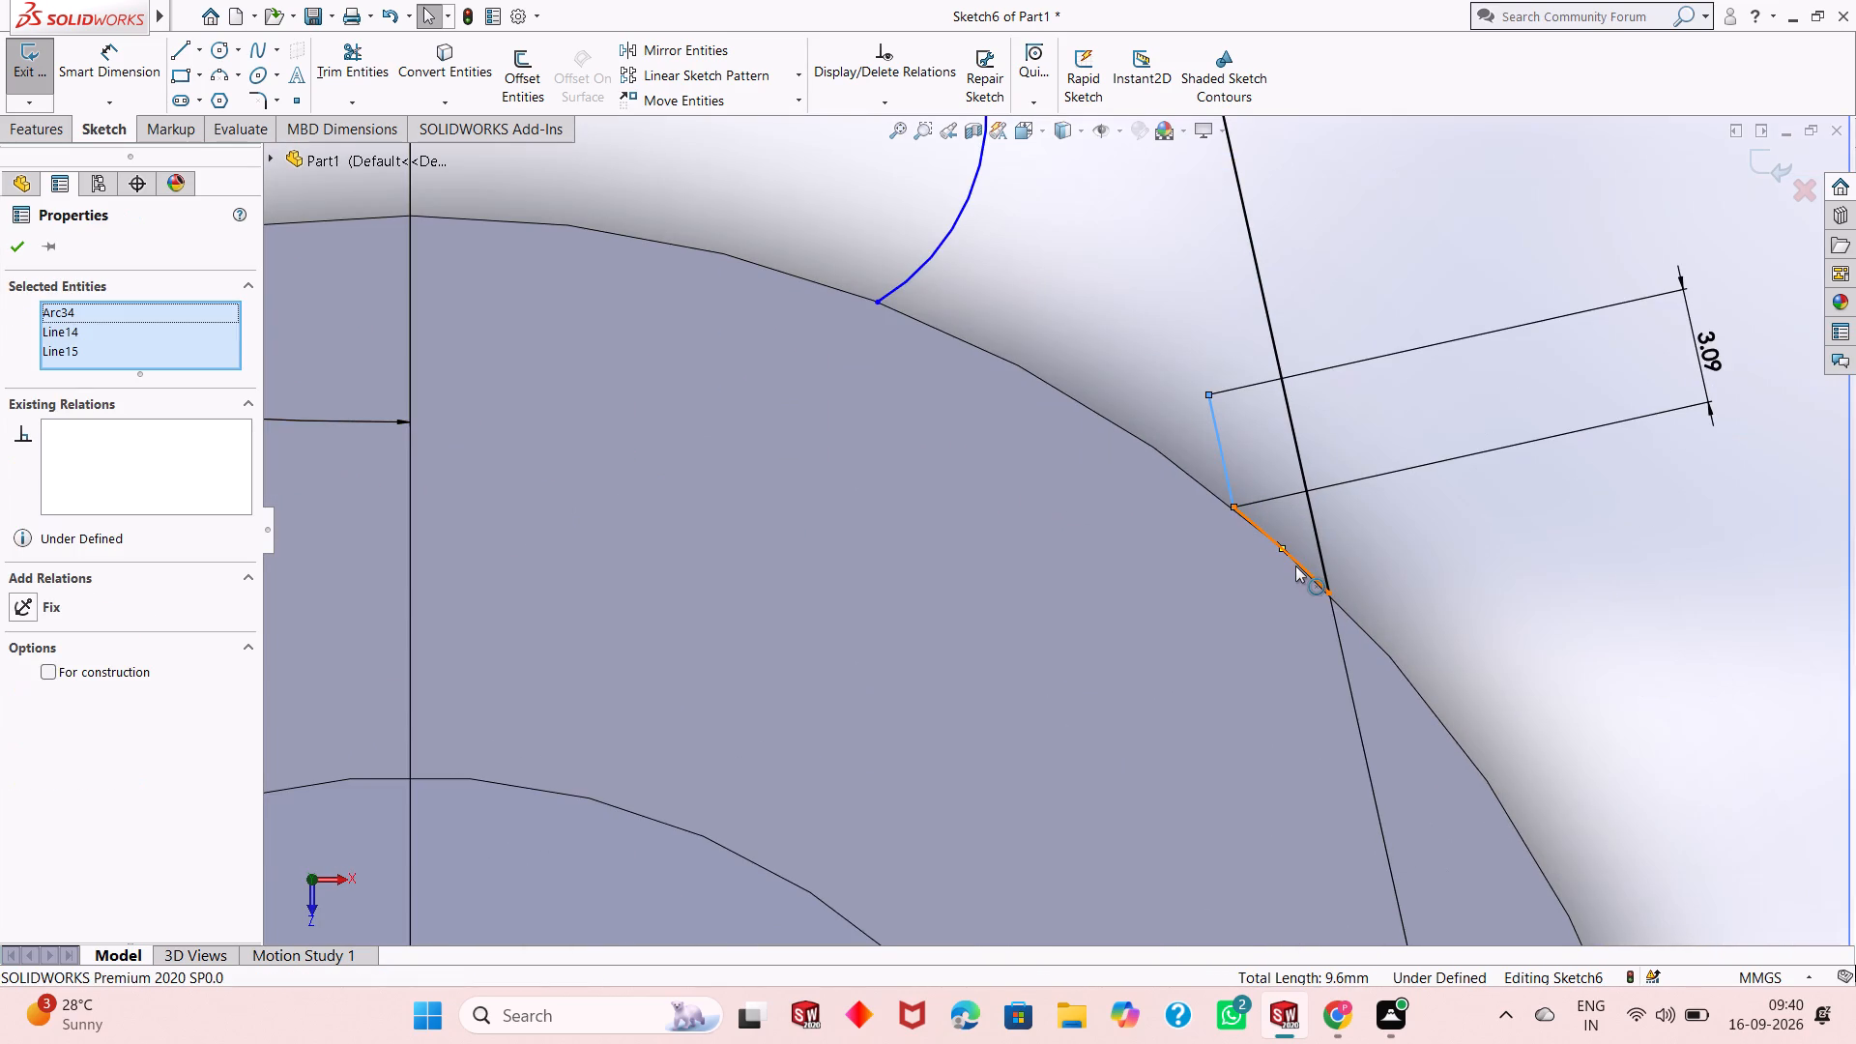
key("Delete")
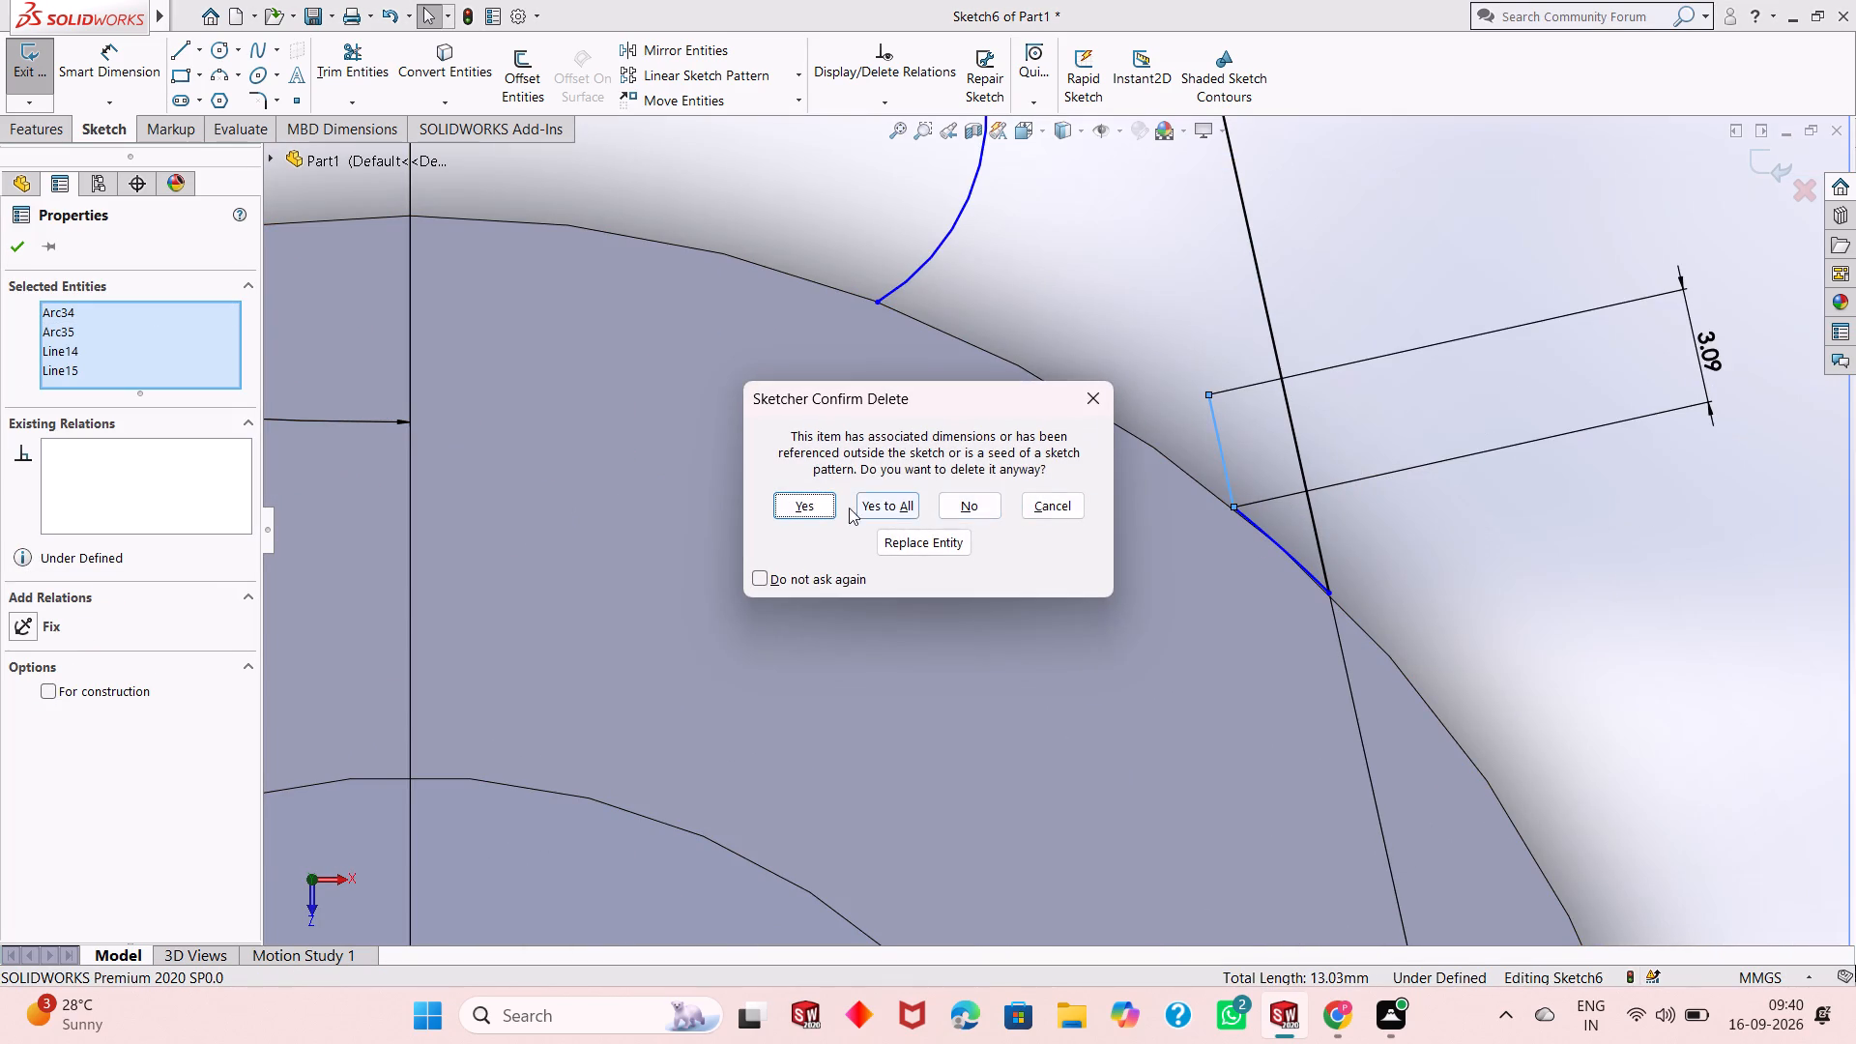
left_click(830, 506)
left_click(780, 502)
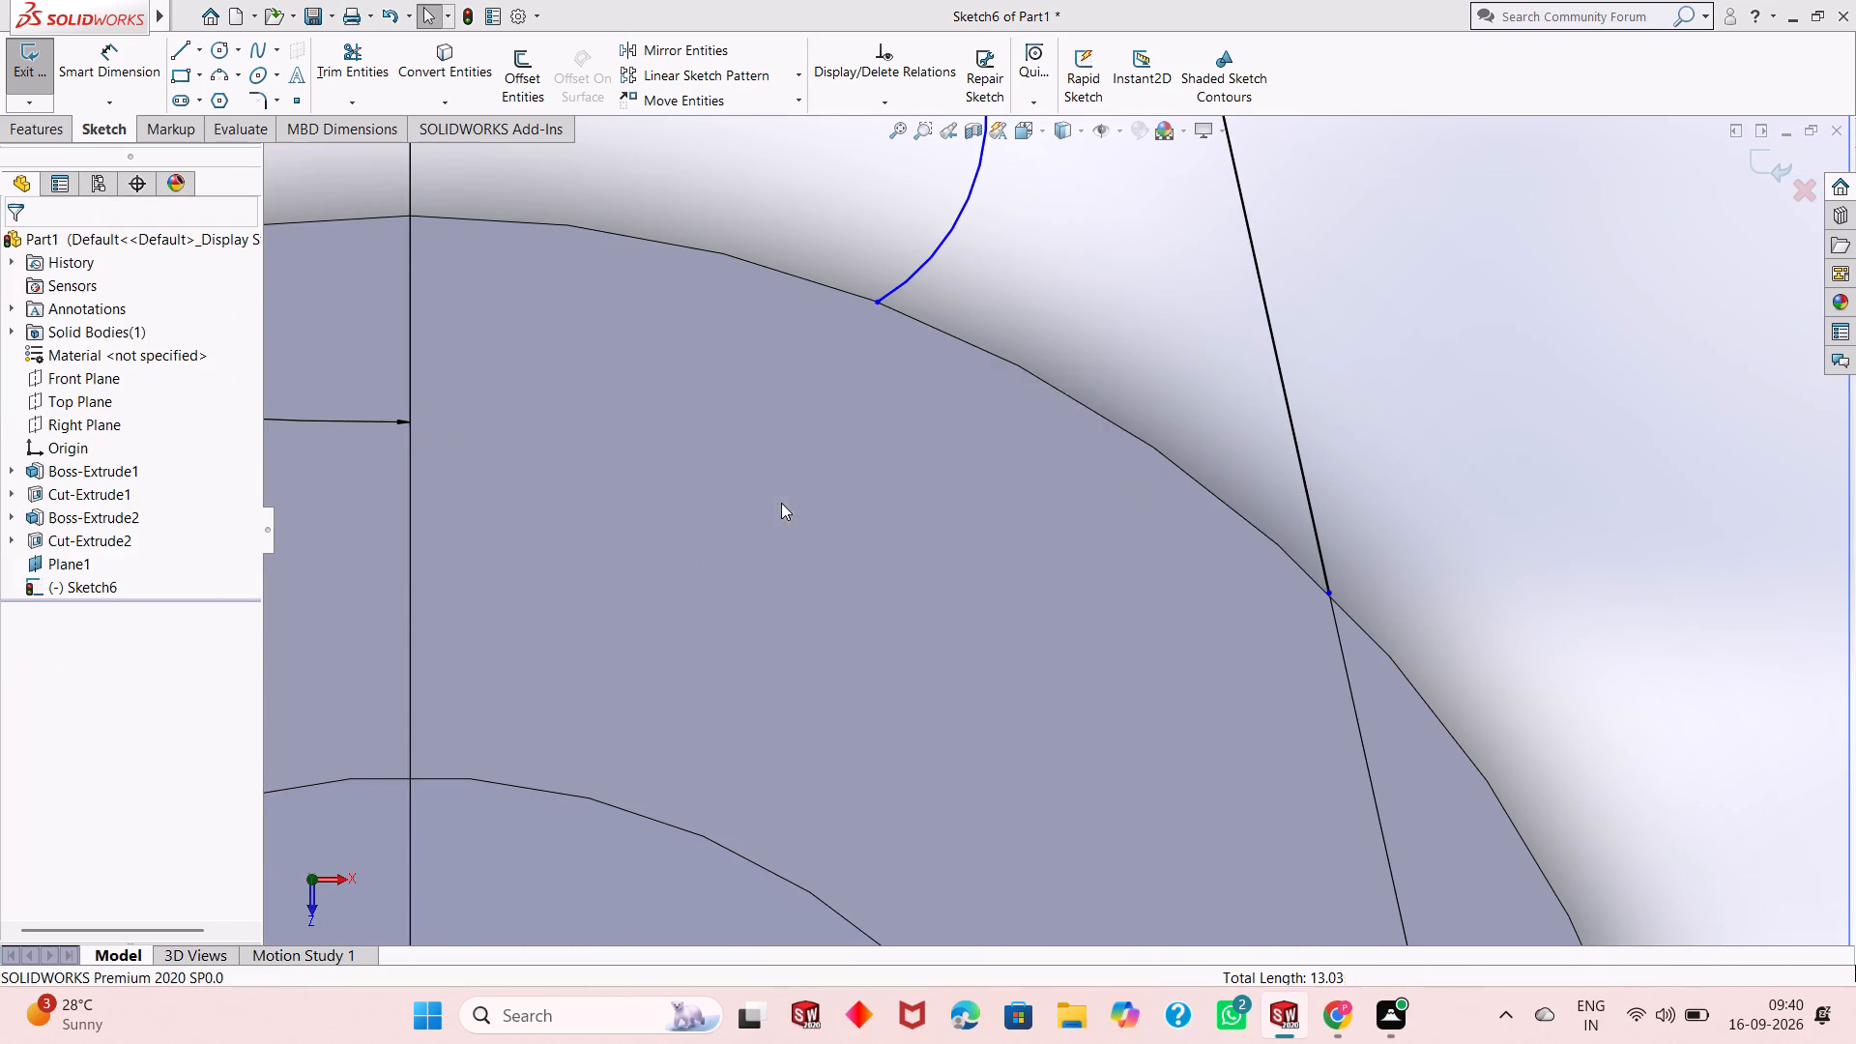
Draw a 35 mm radius three-point arc along the hub edge, joining the lower ends of the left and right outer lug lines.
scroll(828, 513, "up", 11)
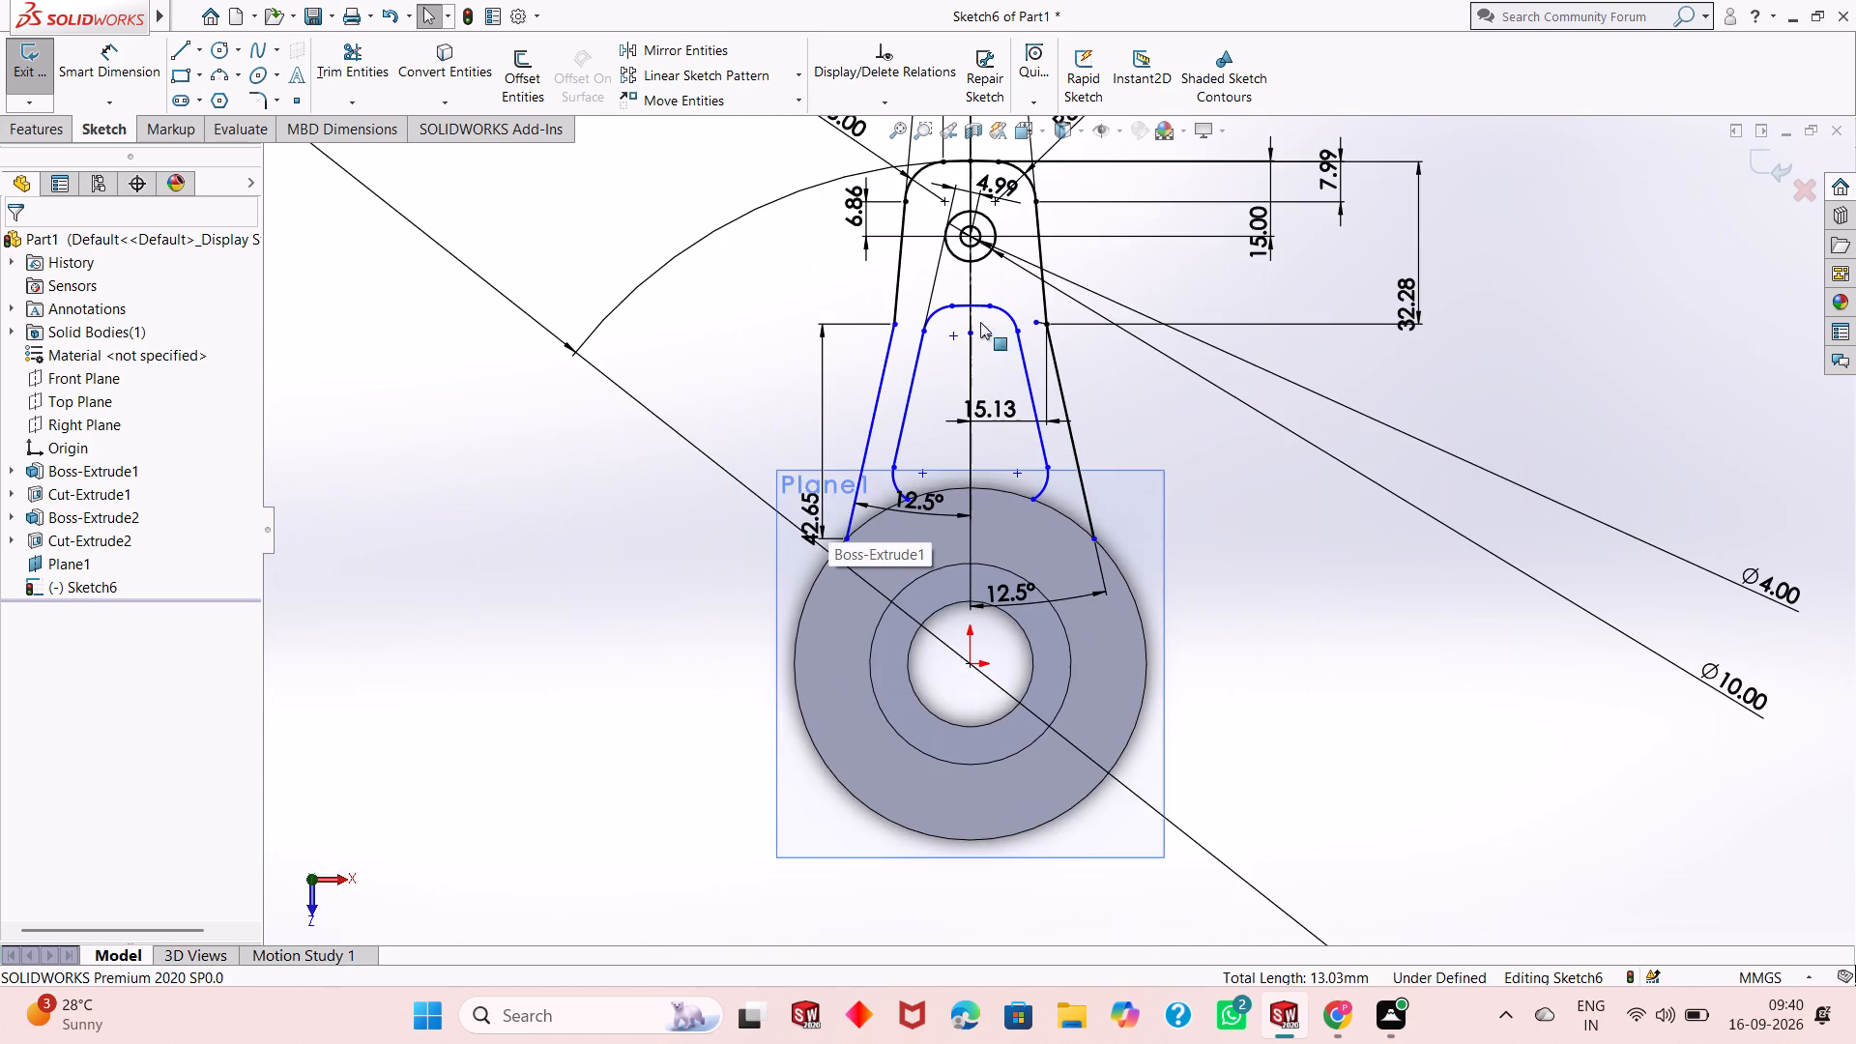
scroll(984, 285, "down", 1)
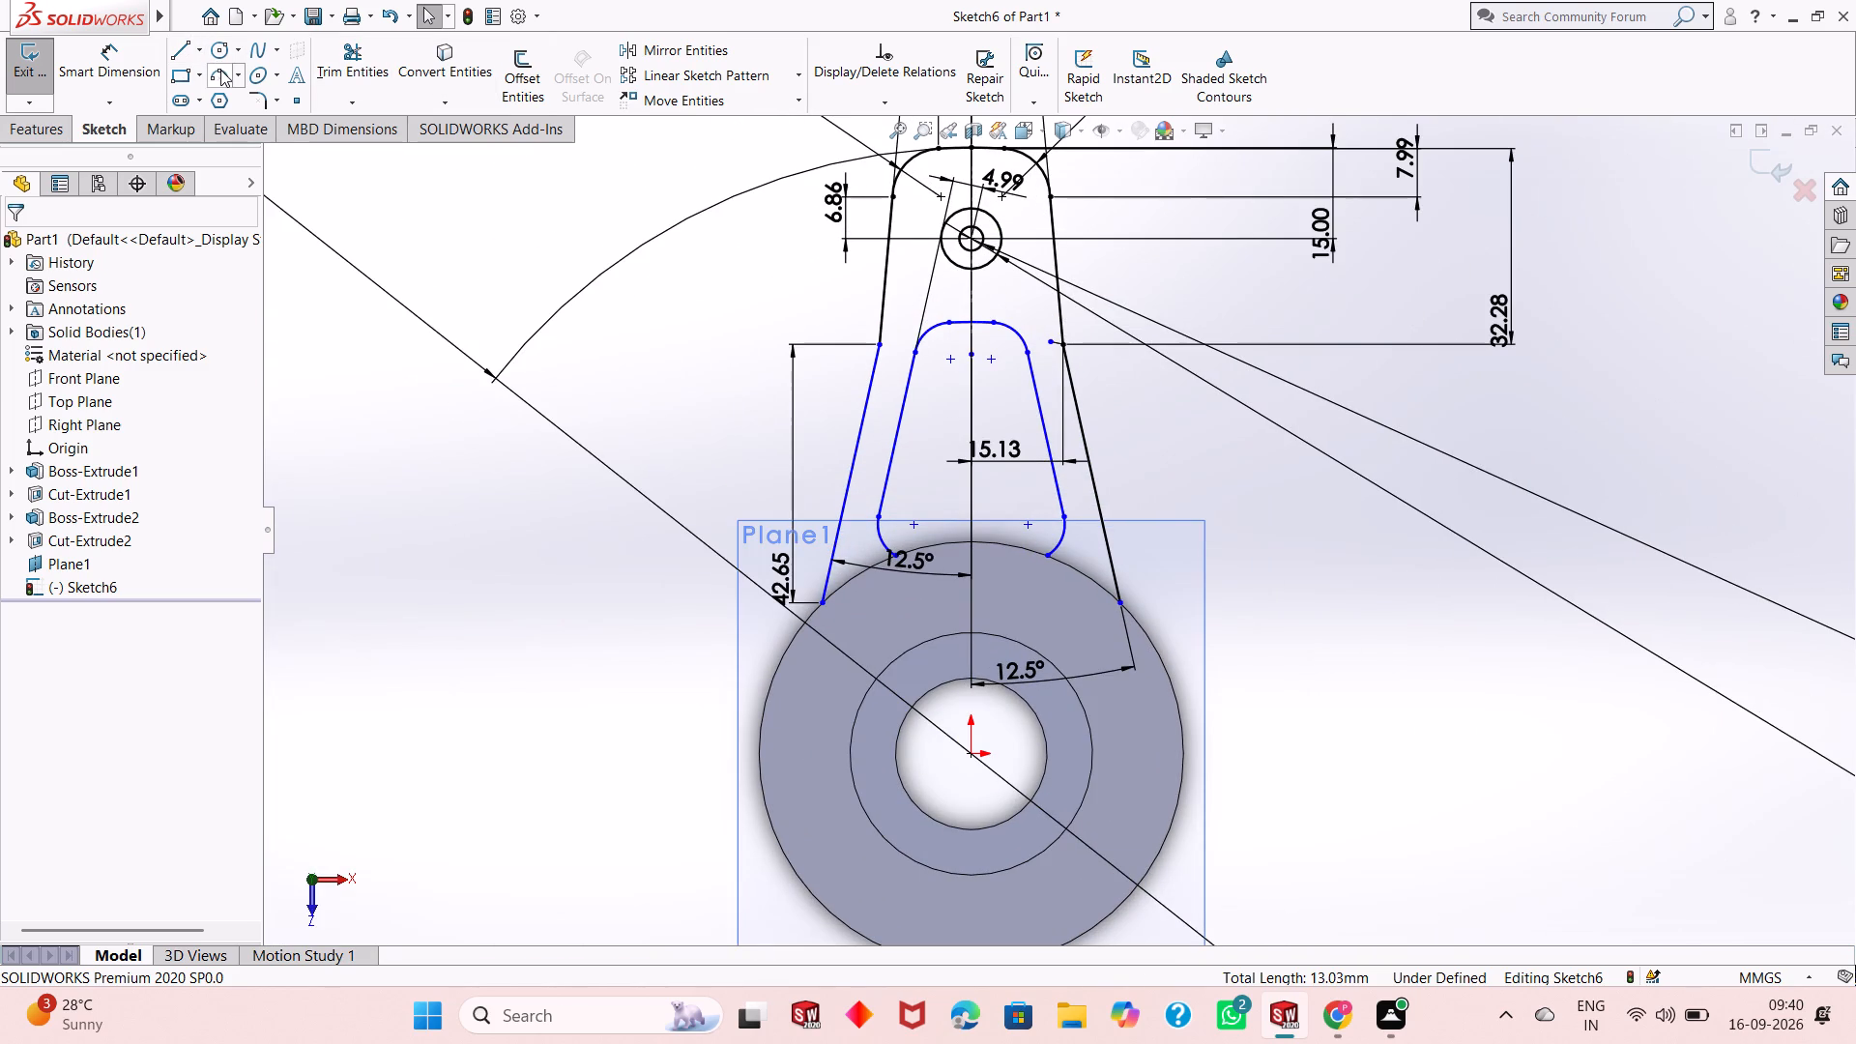
left_click(220, 70)
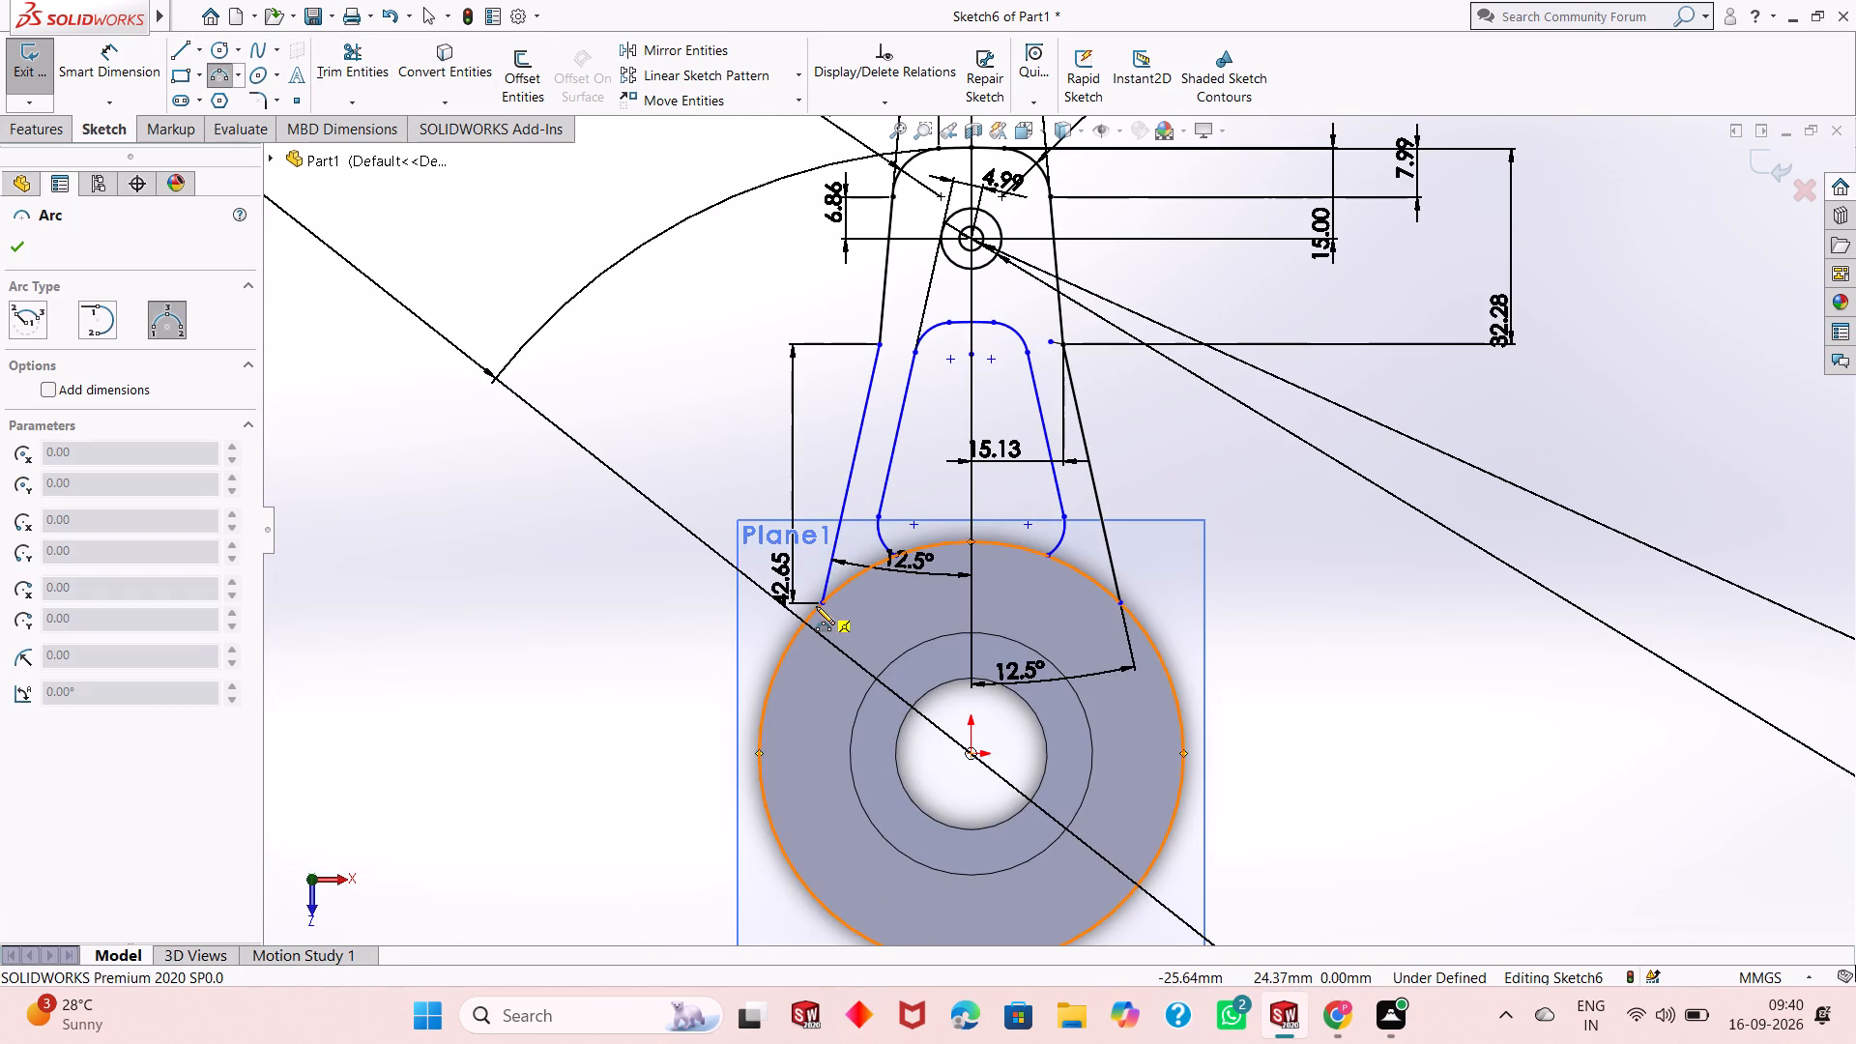
left_click(822, 604)
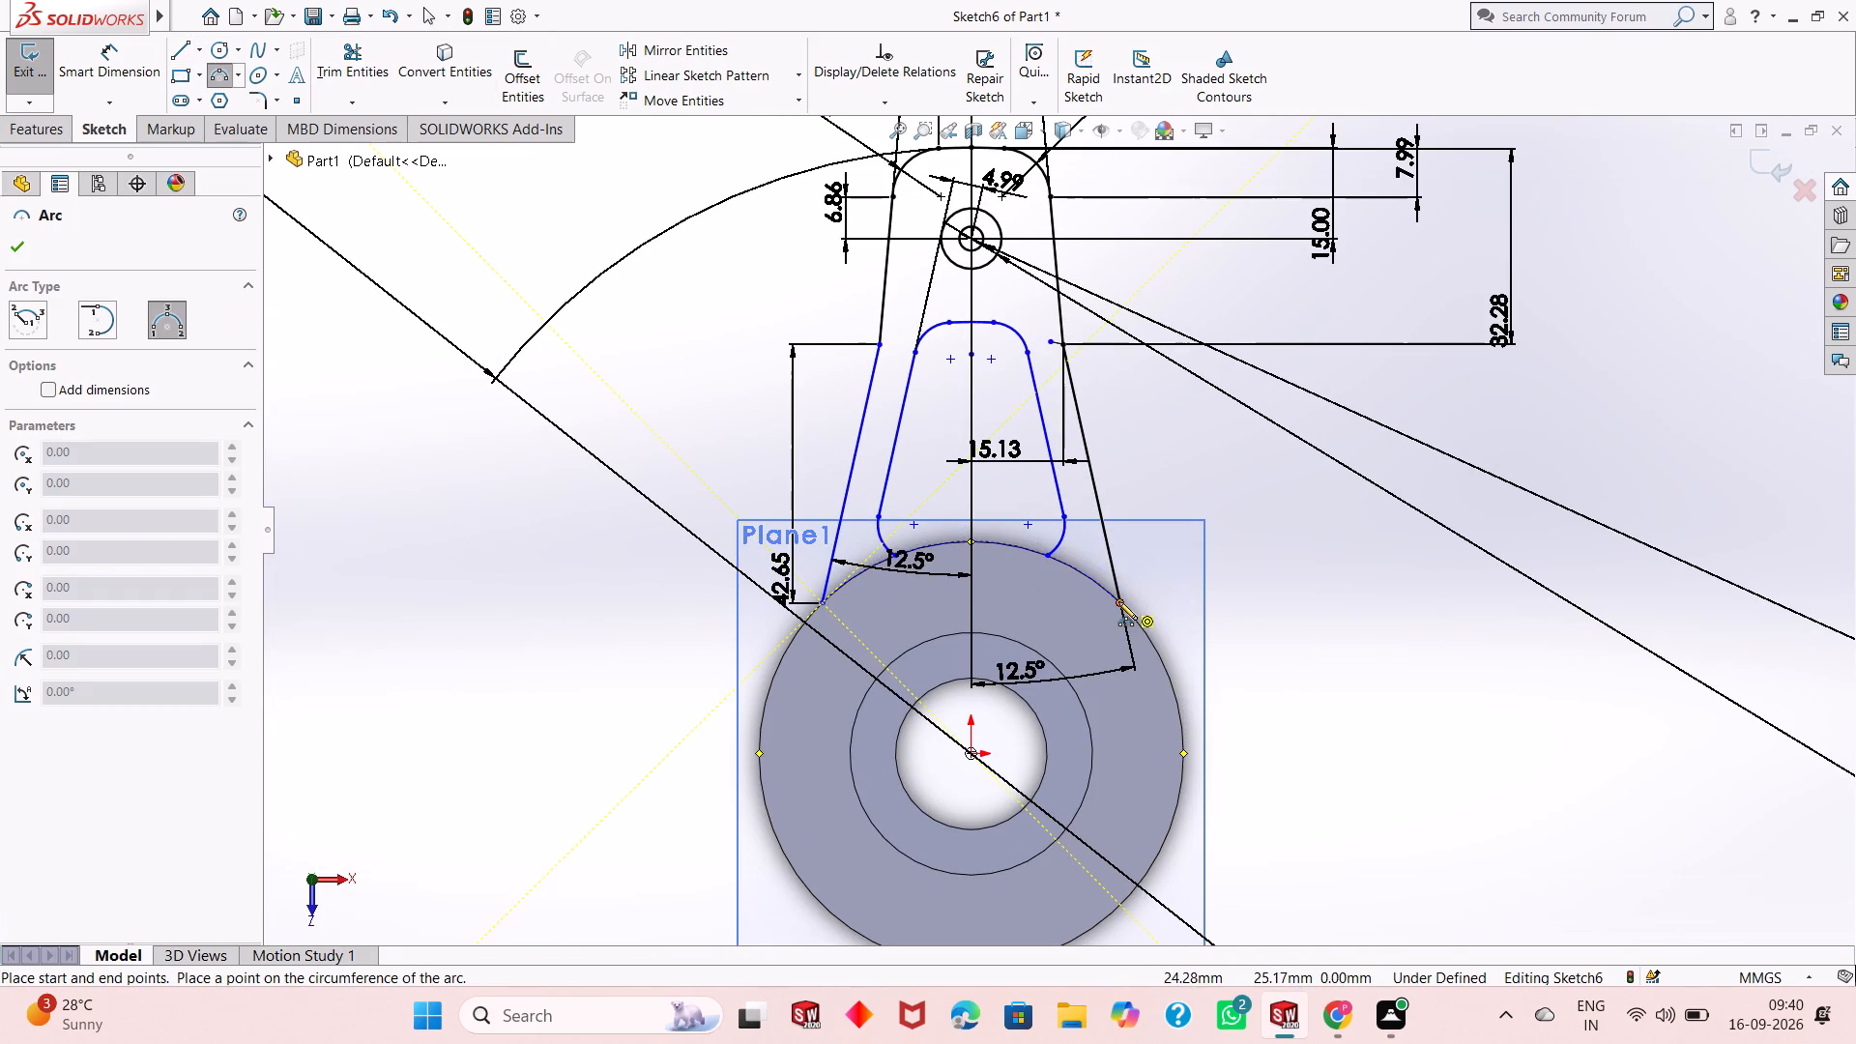
left_click(1118, 601)
left_click(1057, 561)
right_click(1057, 561)
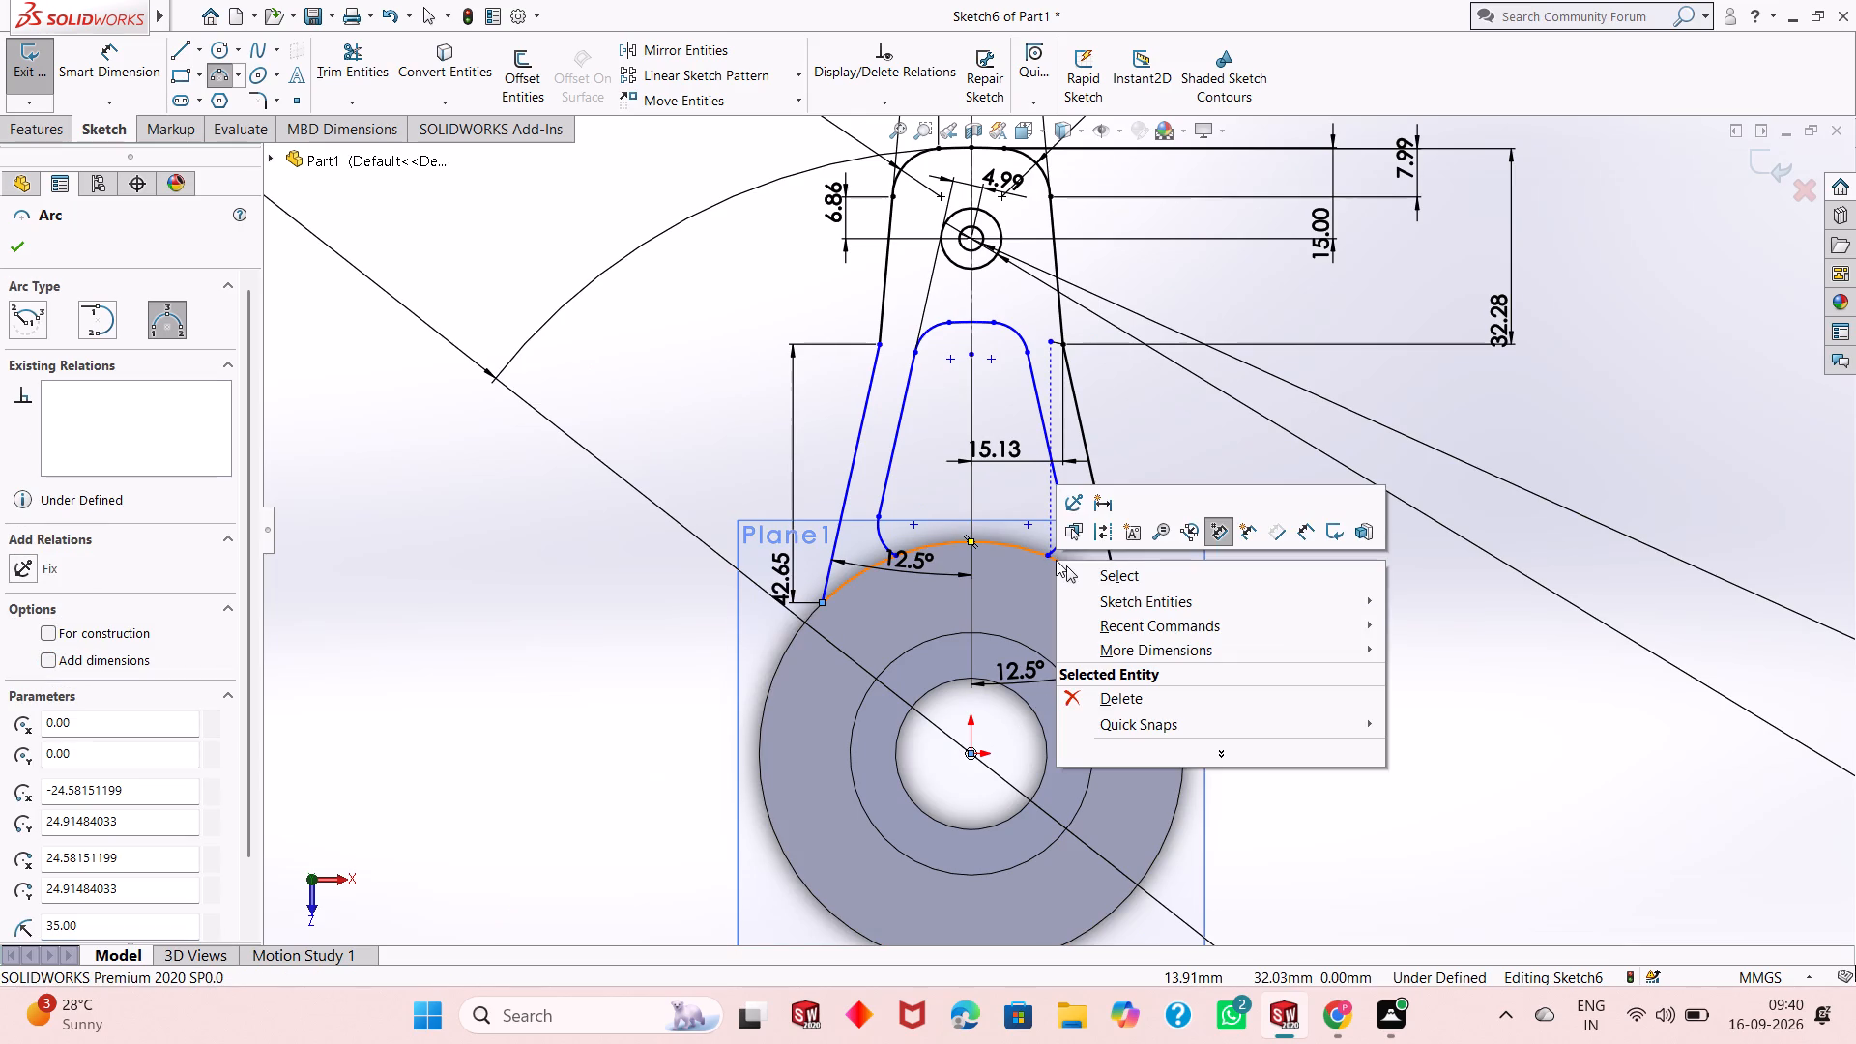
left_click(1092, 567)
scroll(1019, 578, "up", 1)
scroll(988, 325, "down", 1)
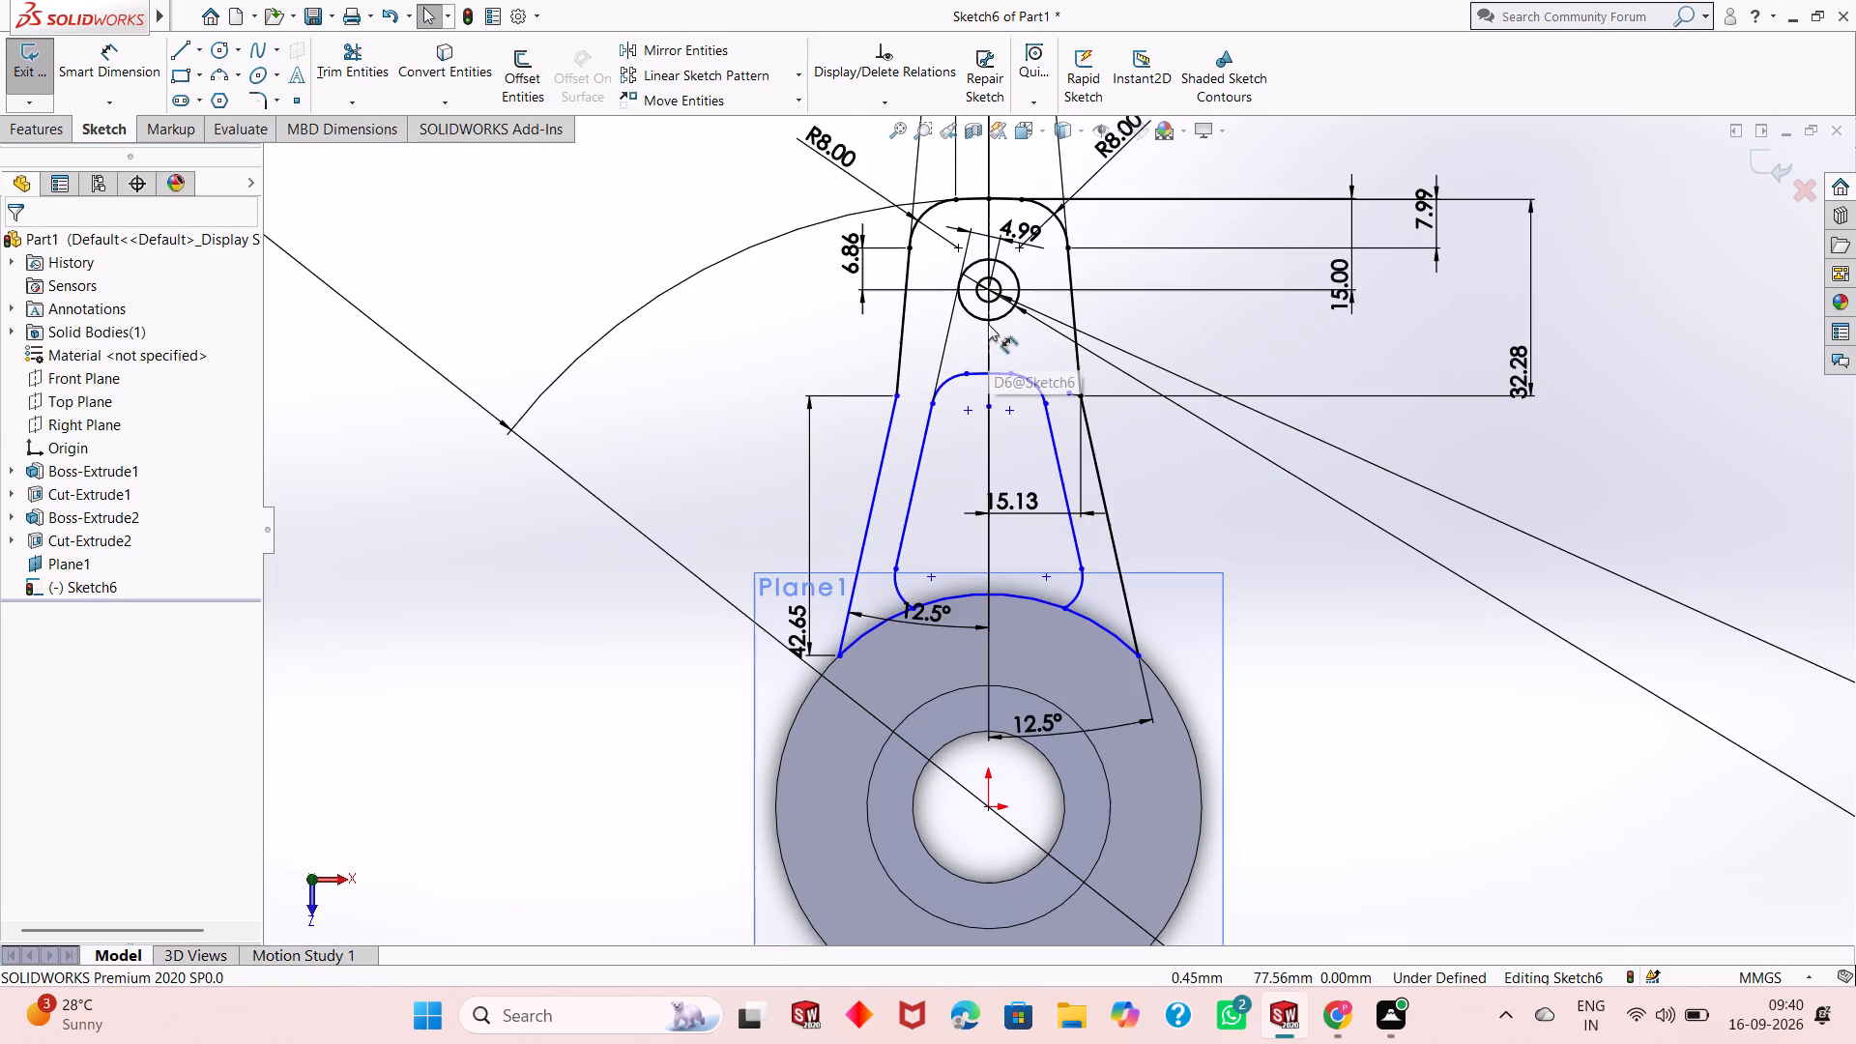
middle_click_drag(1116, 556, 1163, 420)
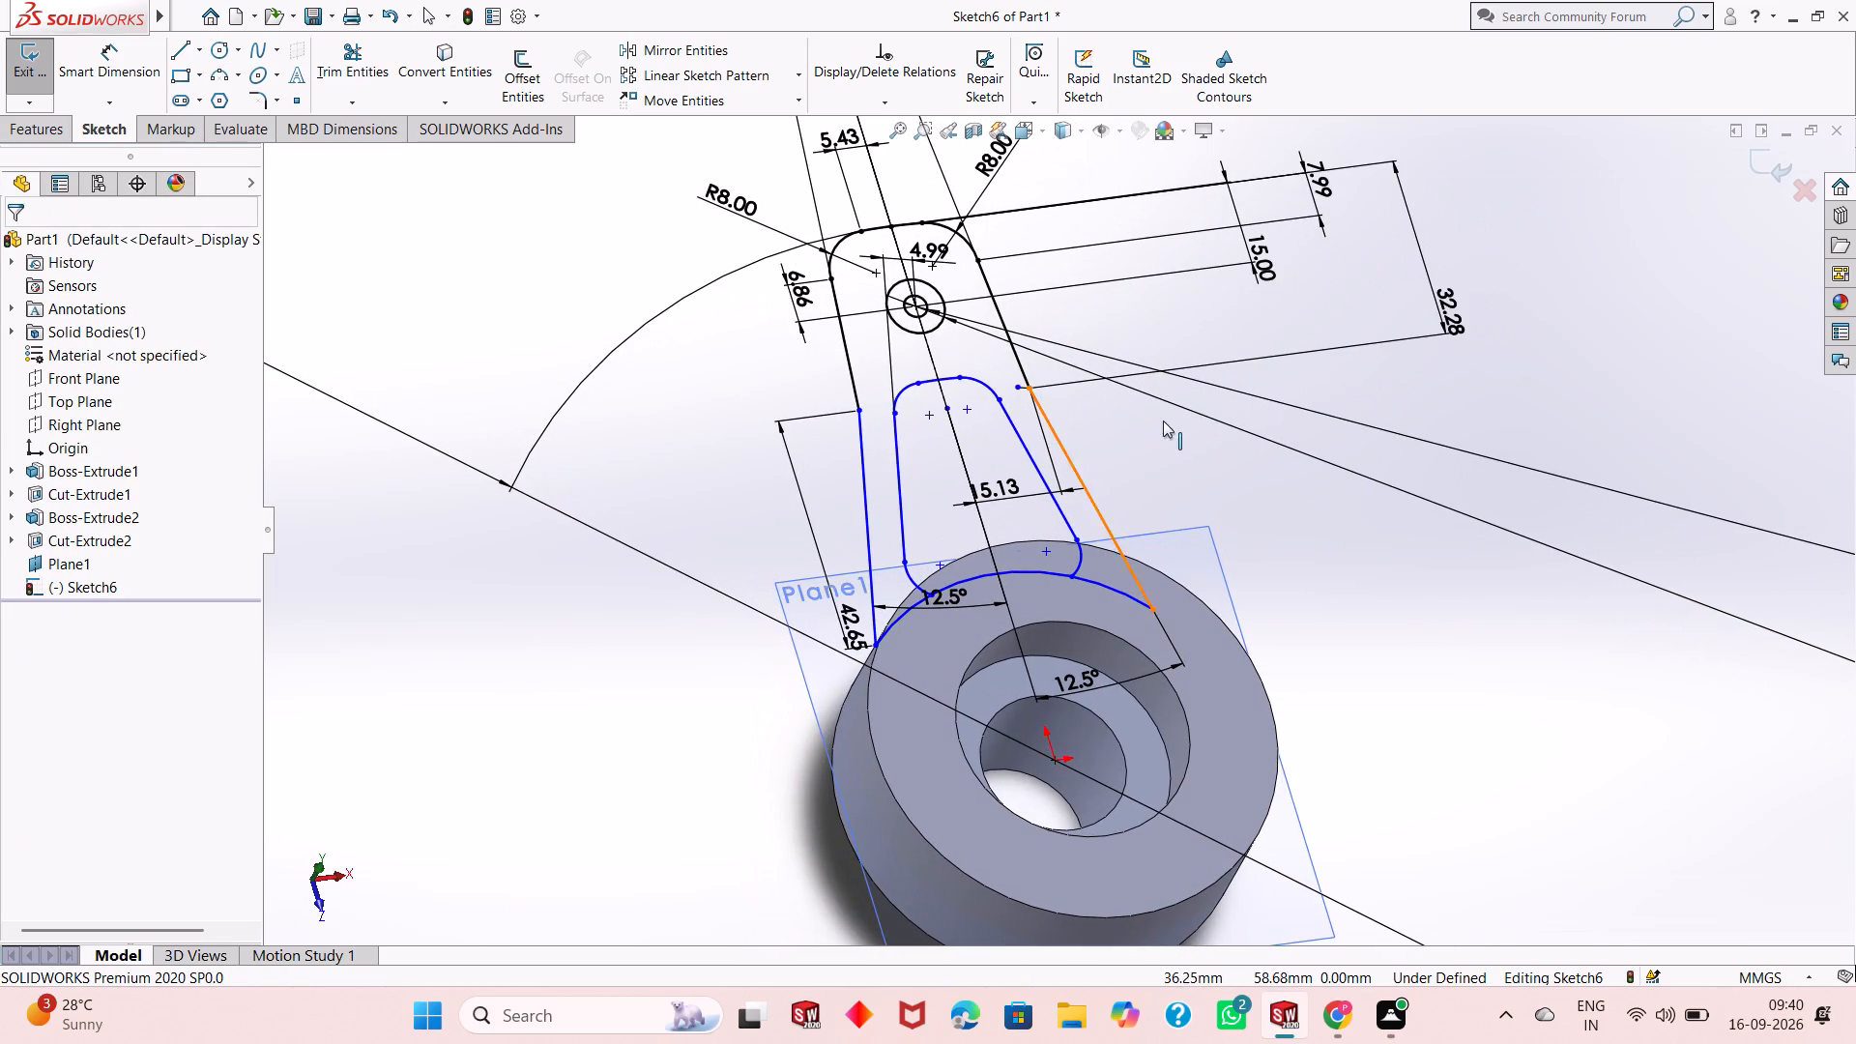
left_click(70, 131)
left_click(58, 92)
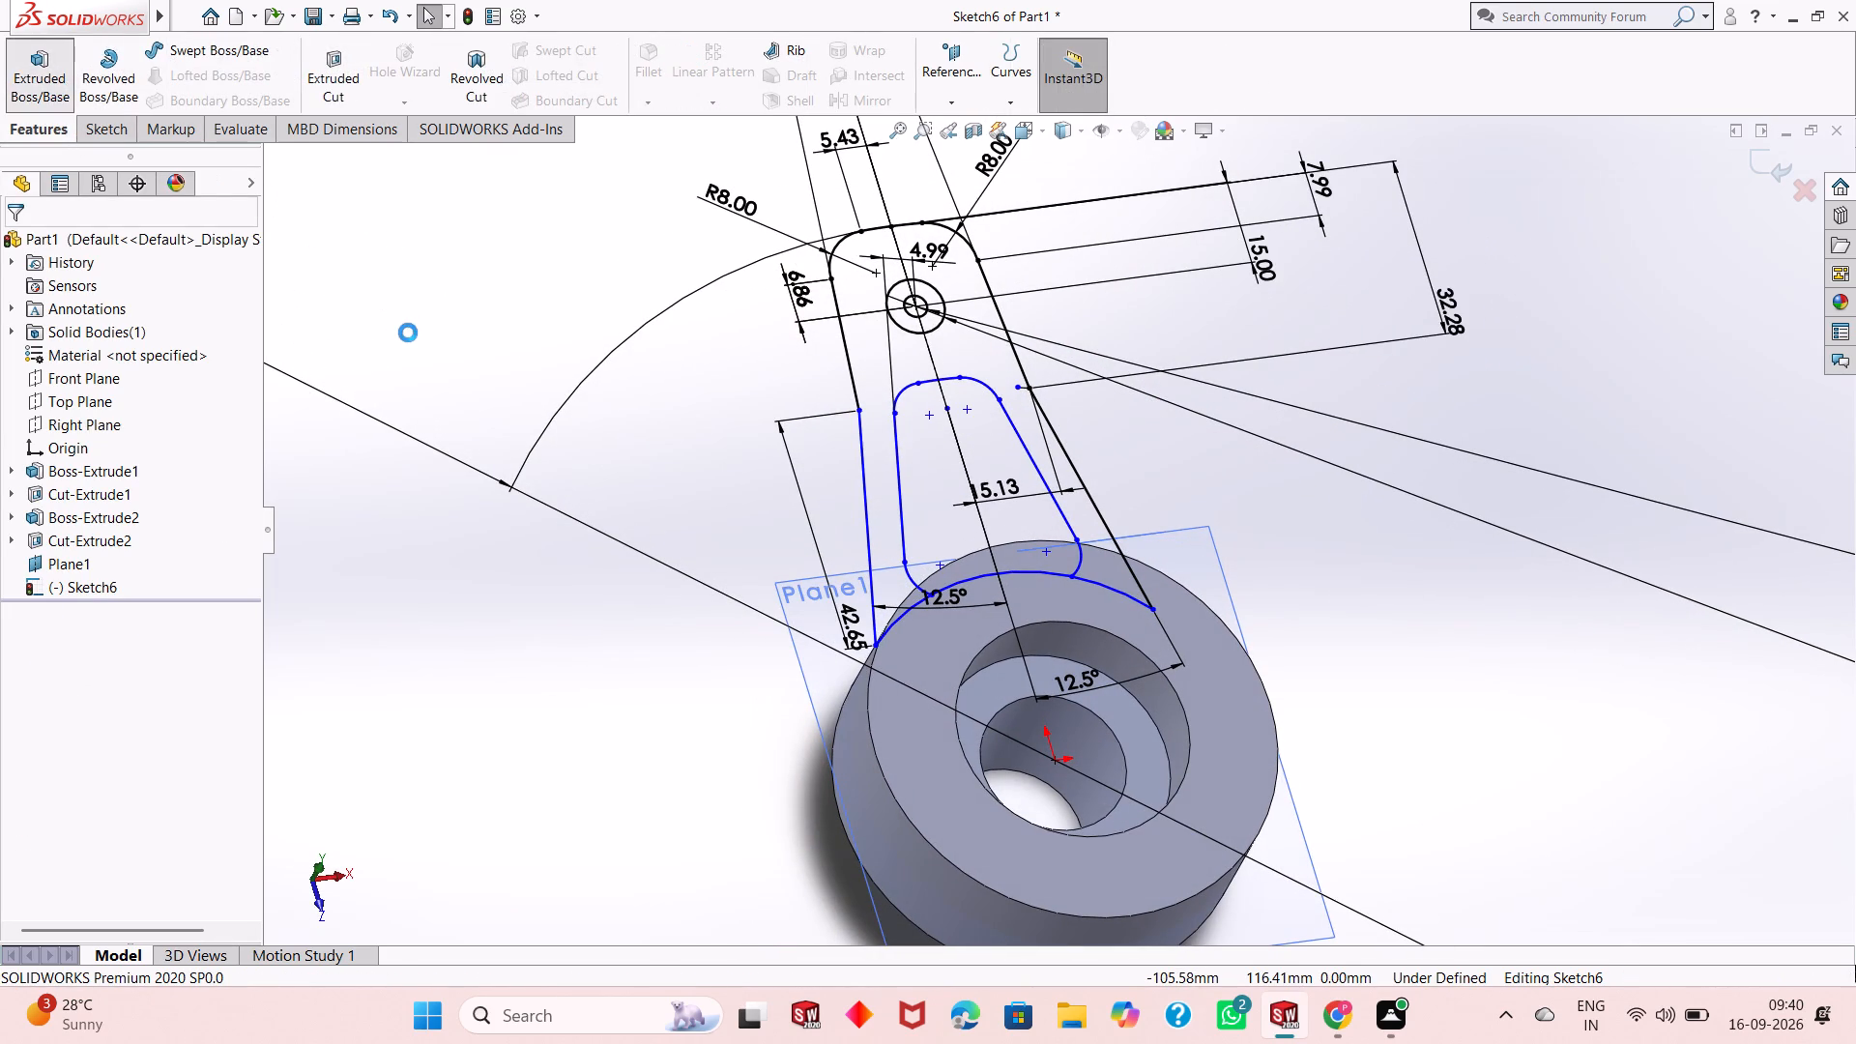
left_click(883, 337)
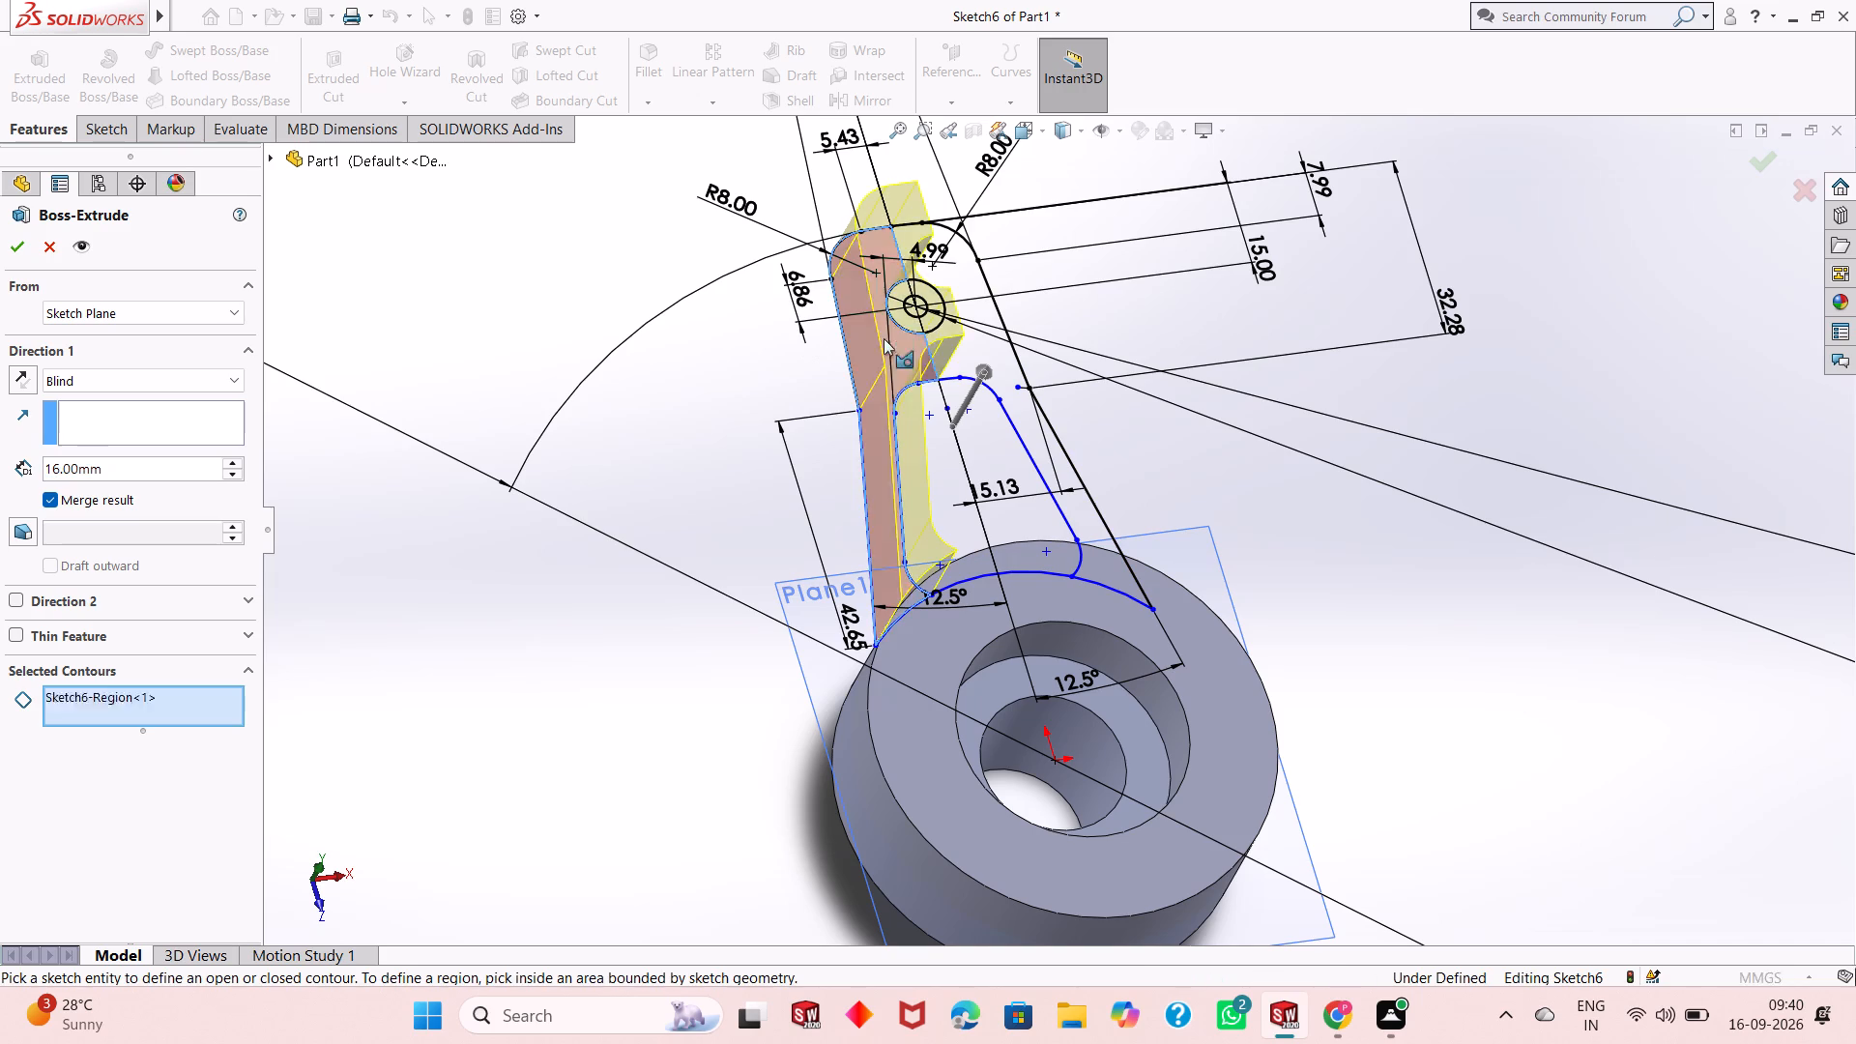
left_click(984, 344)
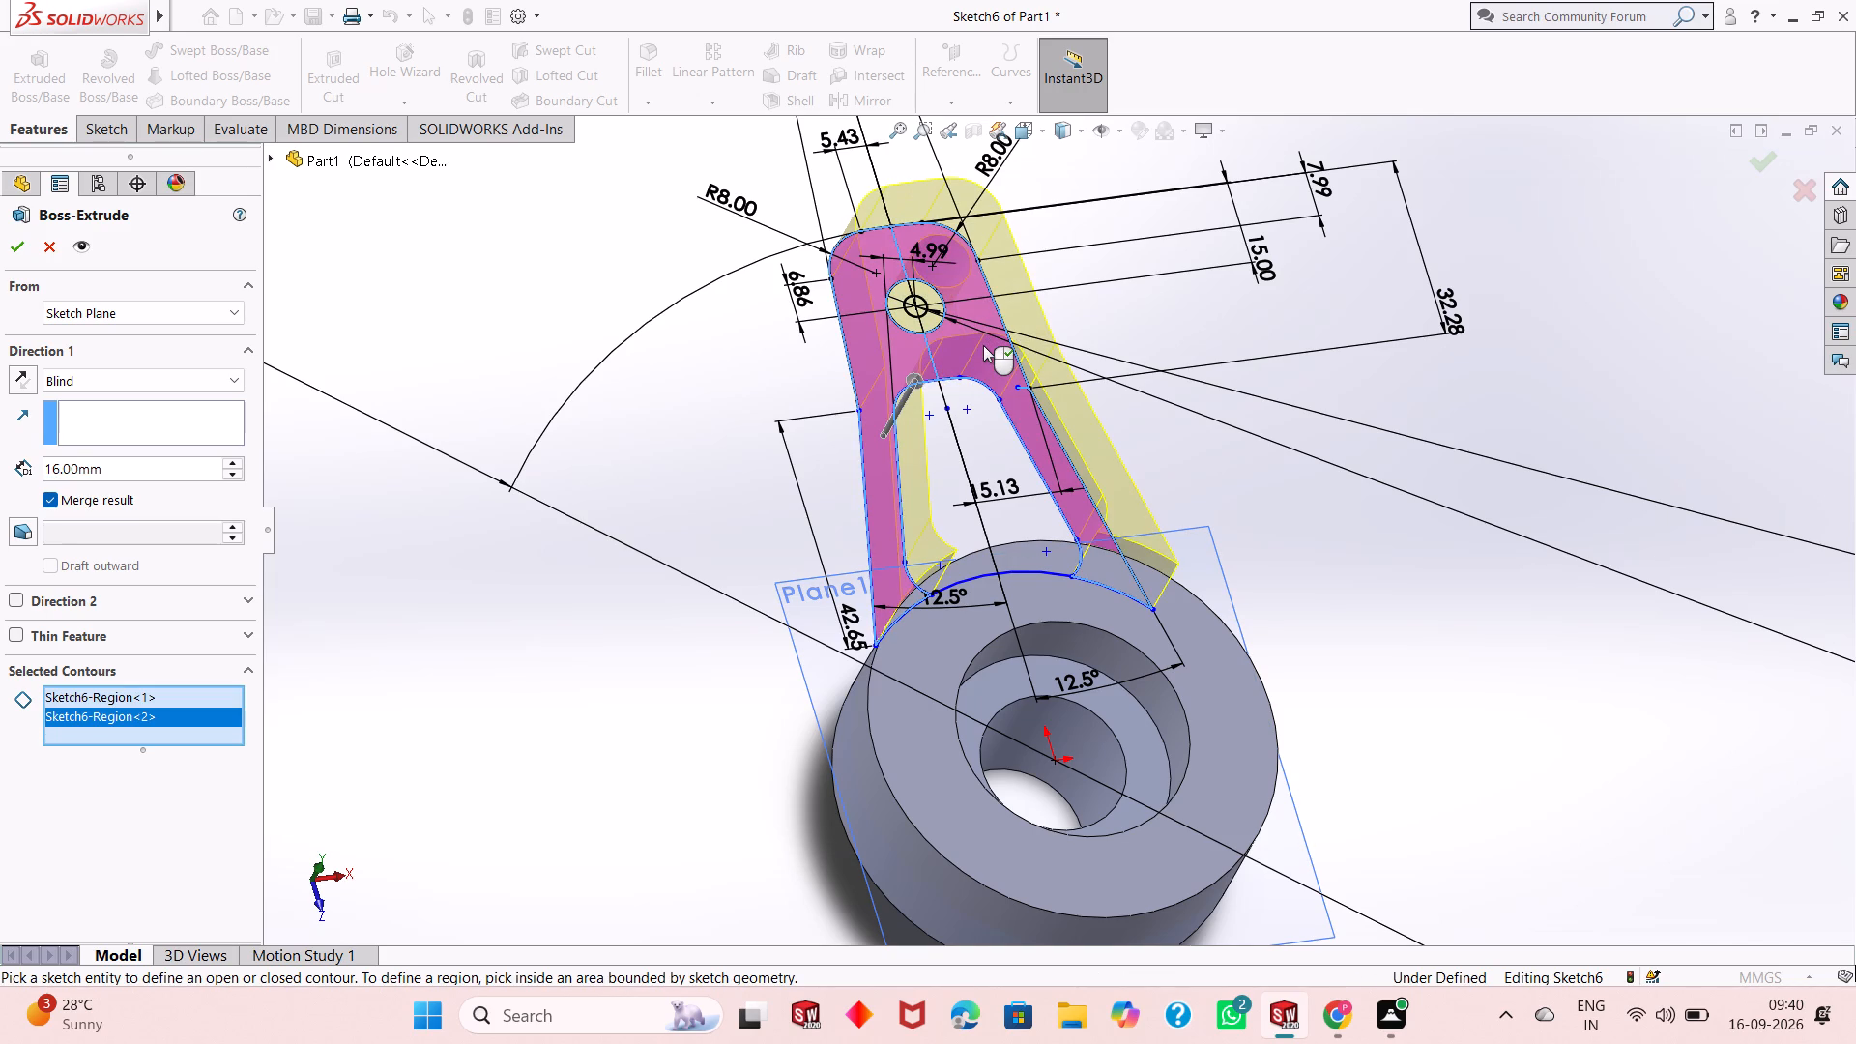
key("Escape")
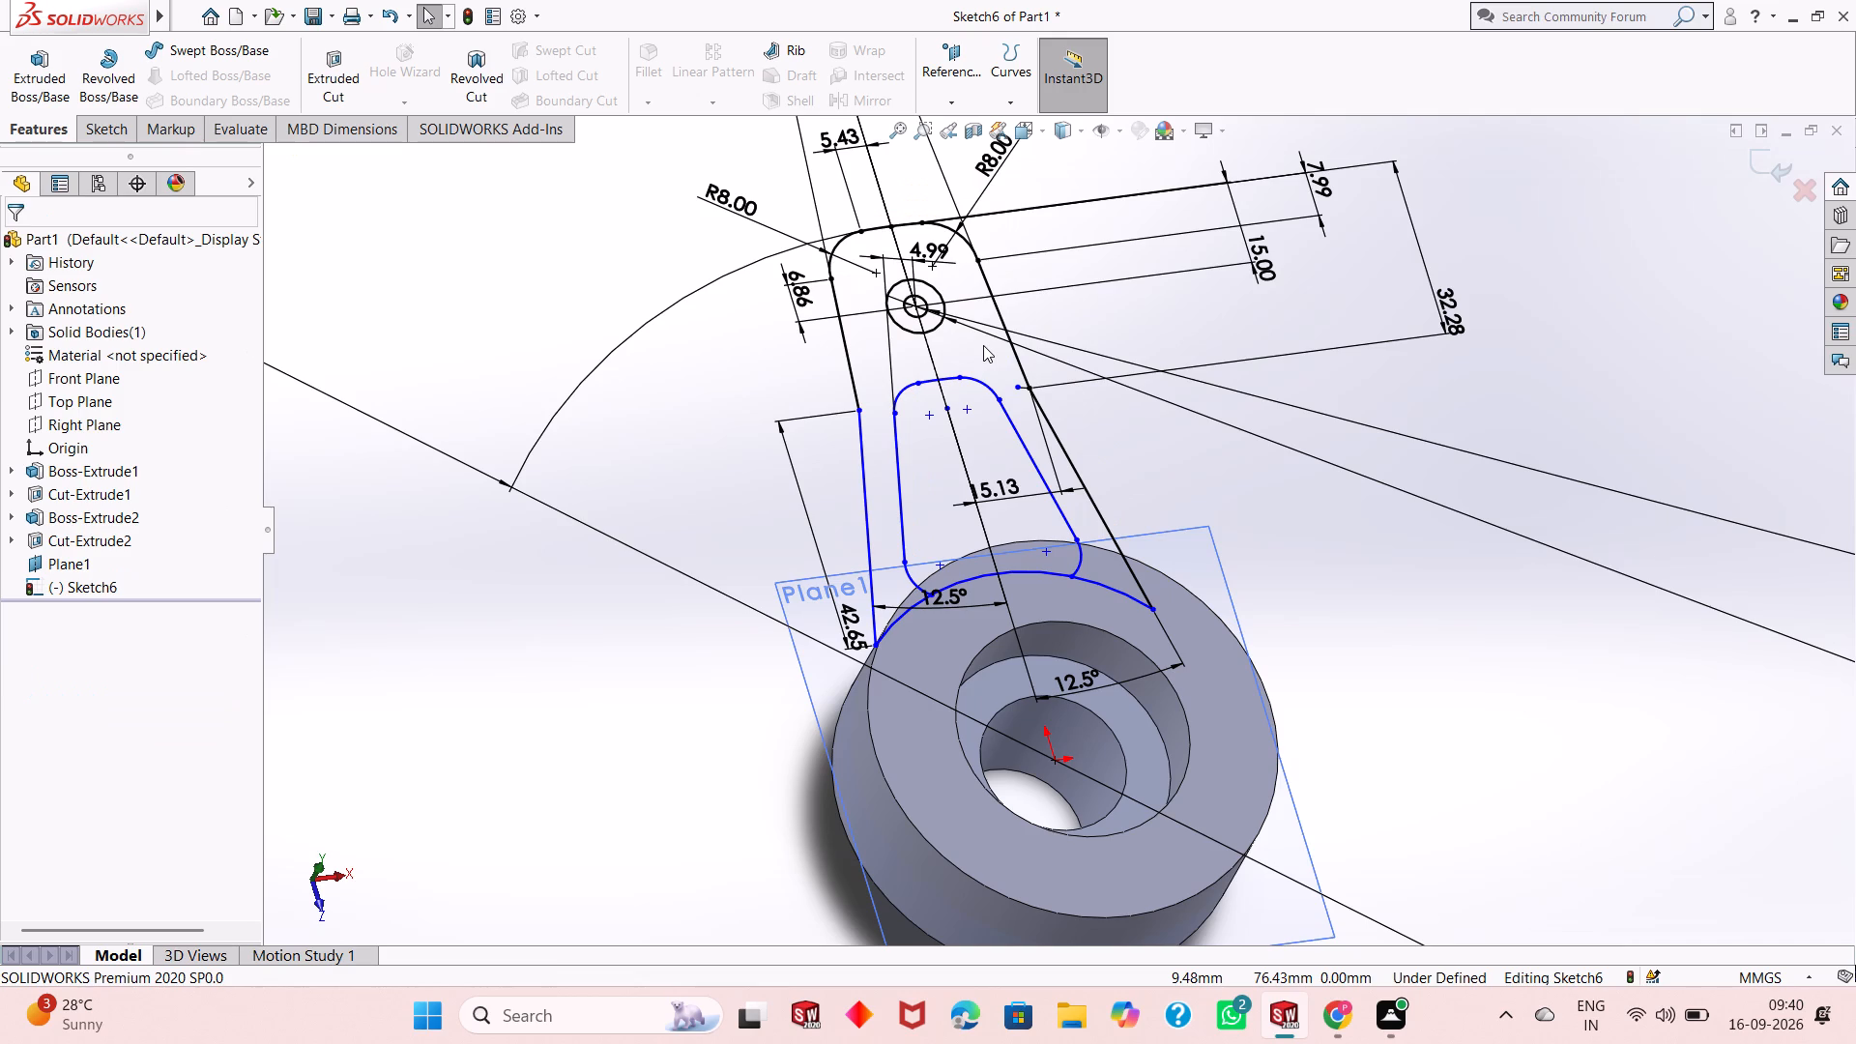
Delete the inner 4 mm circle from the two concentric circles near the top of the lug sketch.
key("ctrl+8")
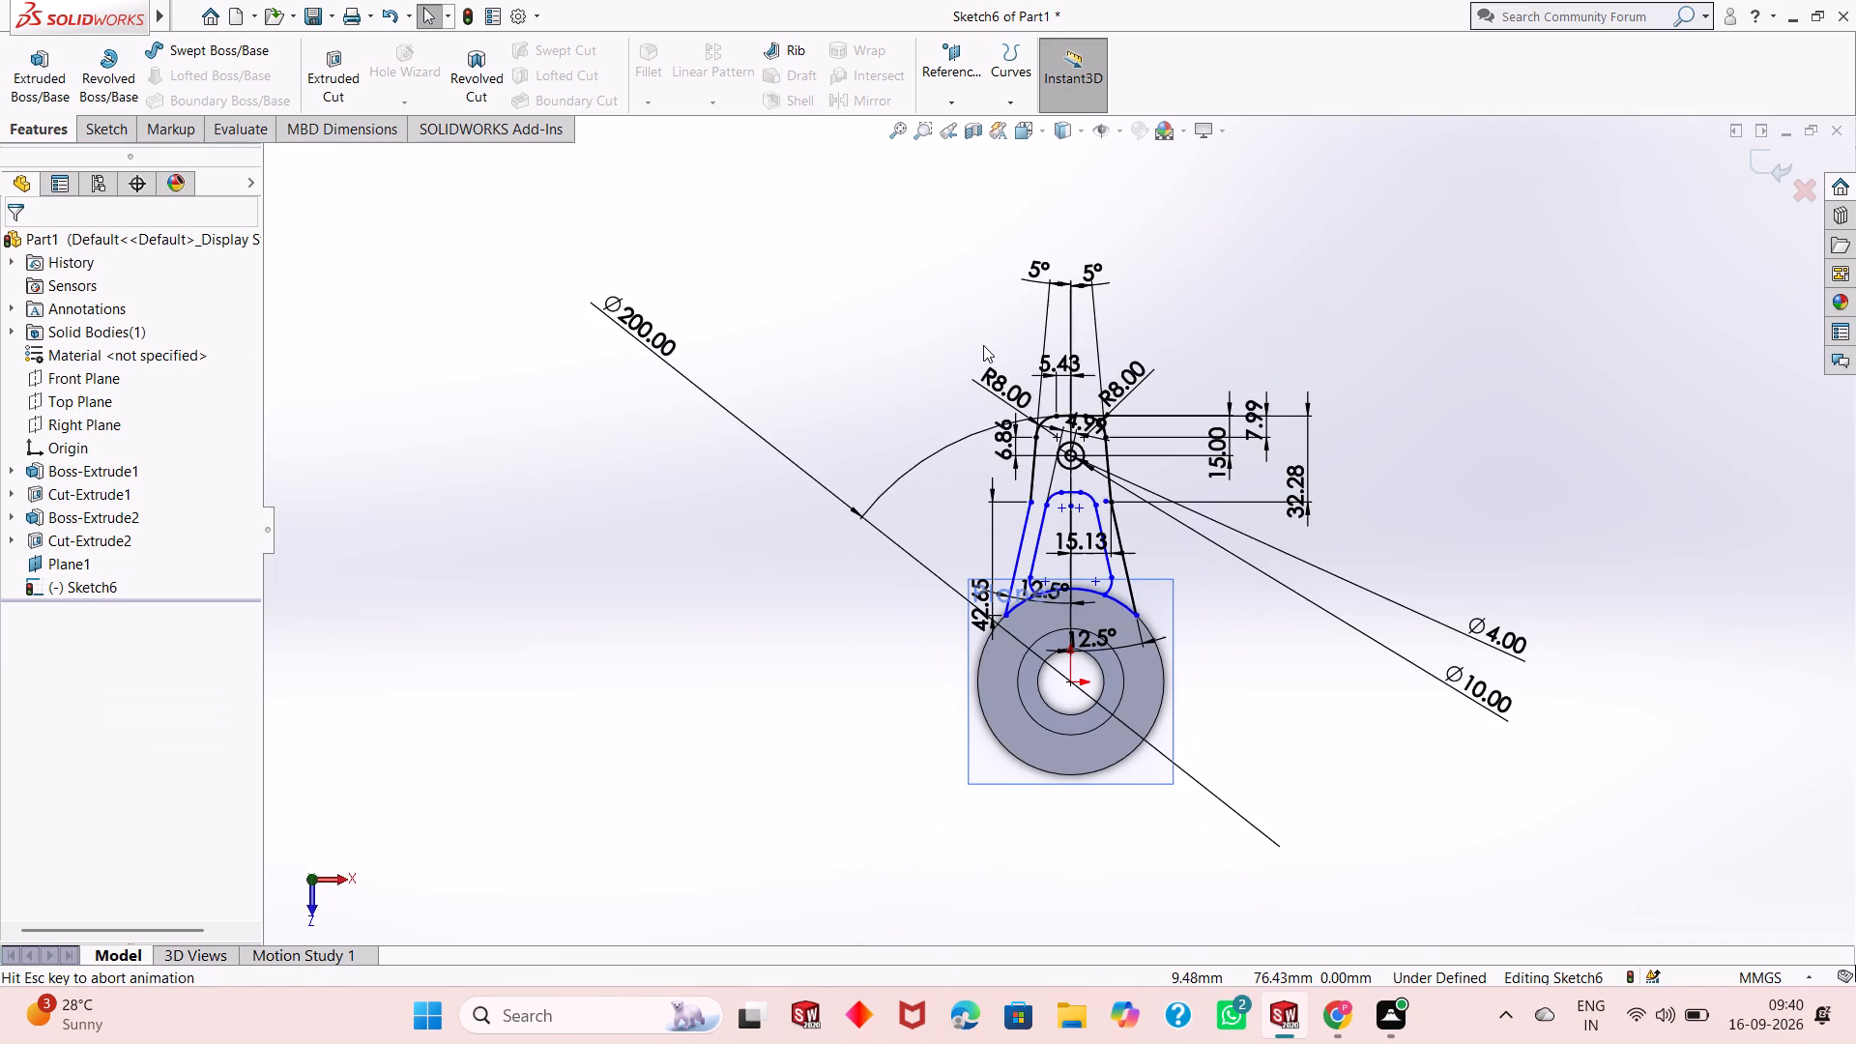
scroll(1081, 465, "down", 9)
scroll(1161, 363, "down", 4)
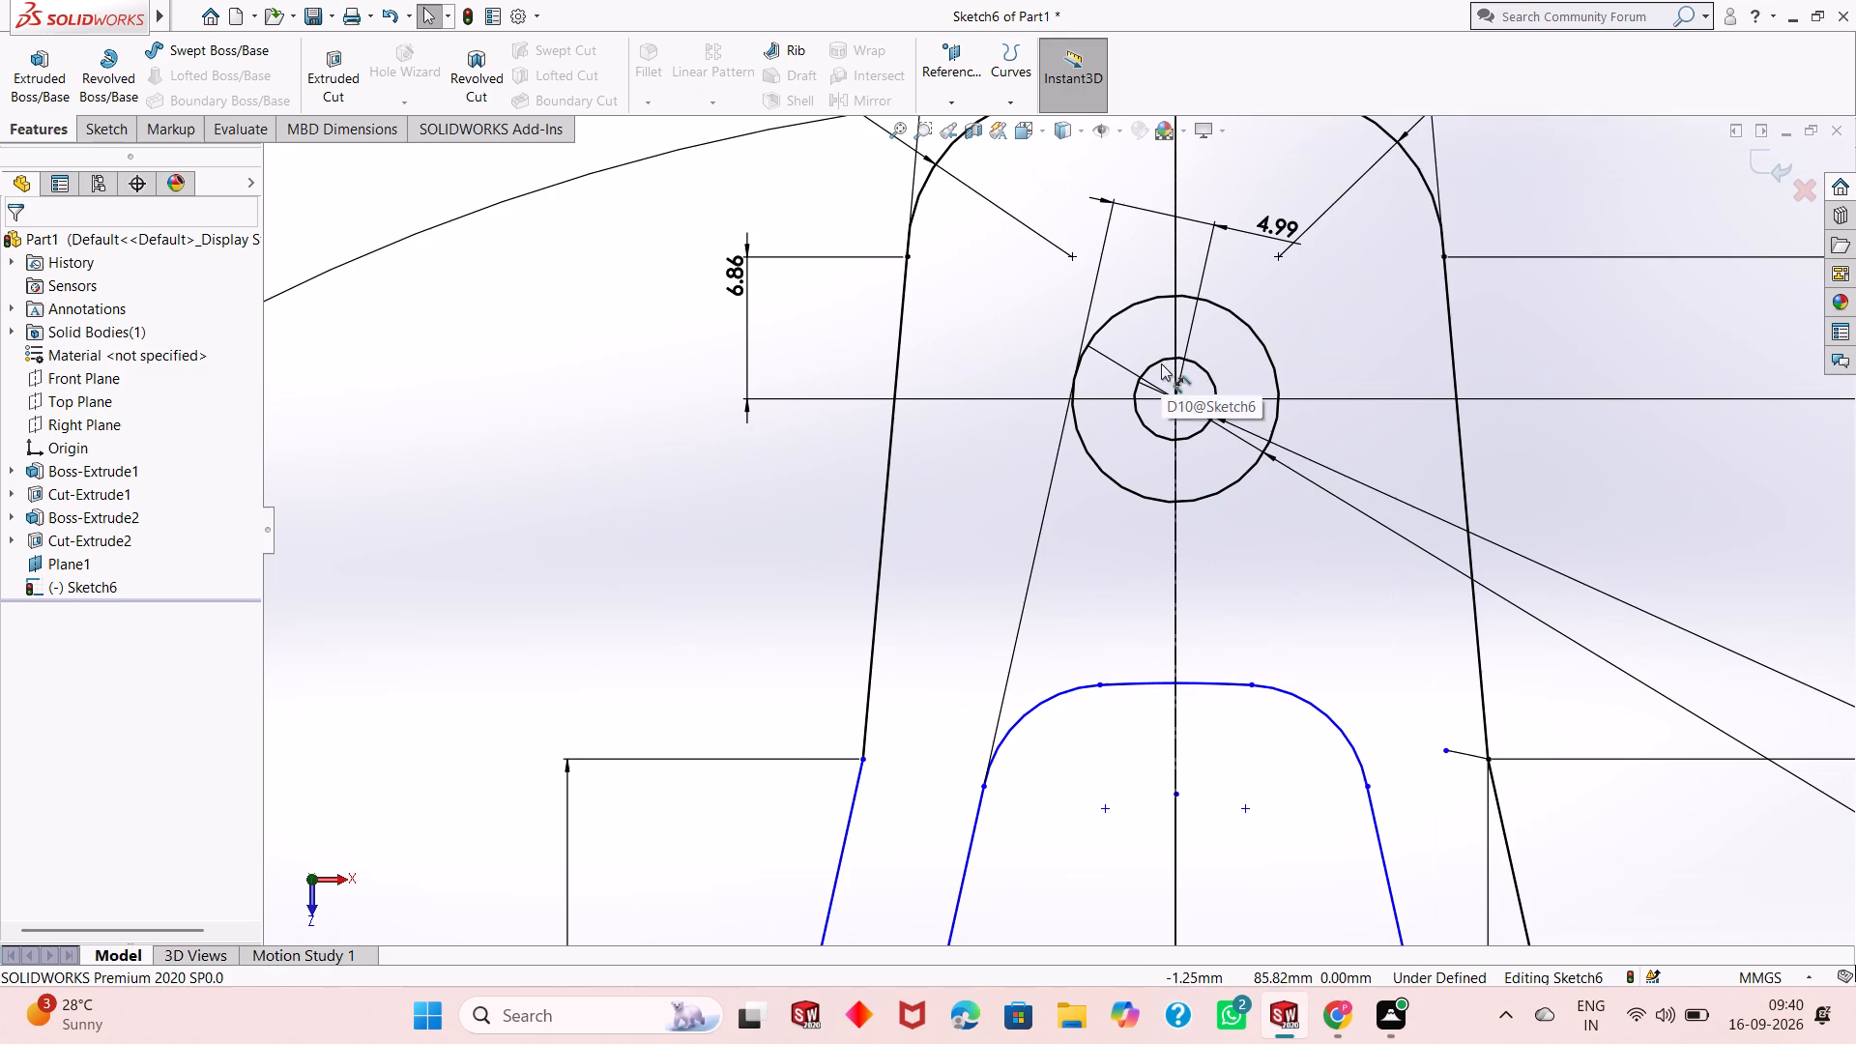
left_click(1205, 369)
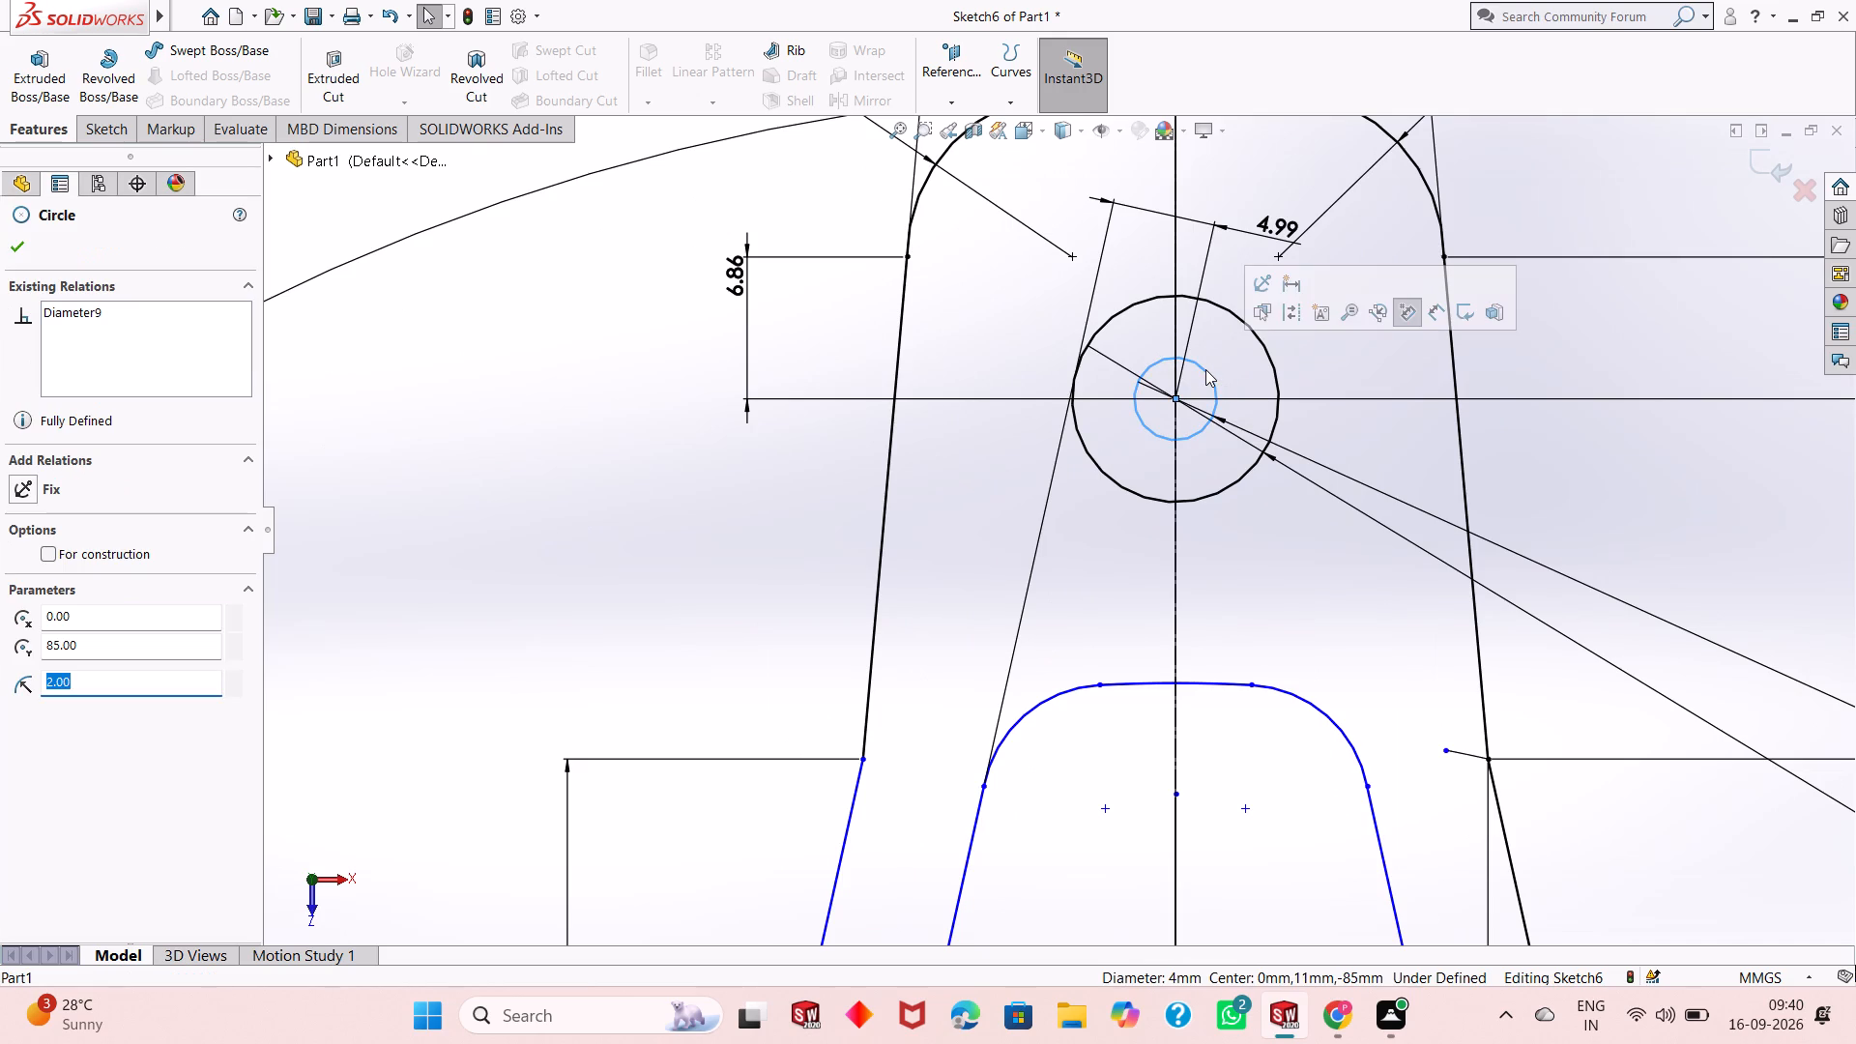
key("Delete")
left_click(797, 504)
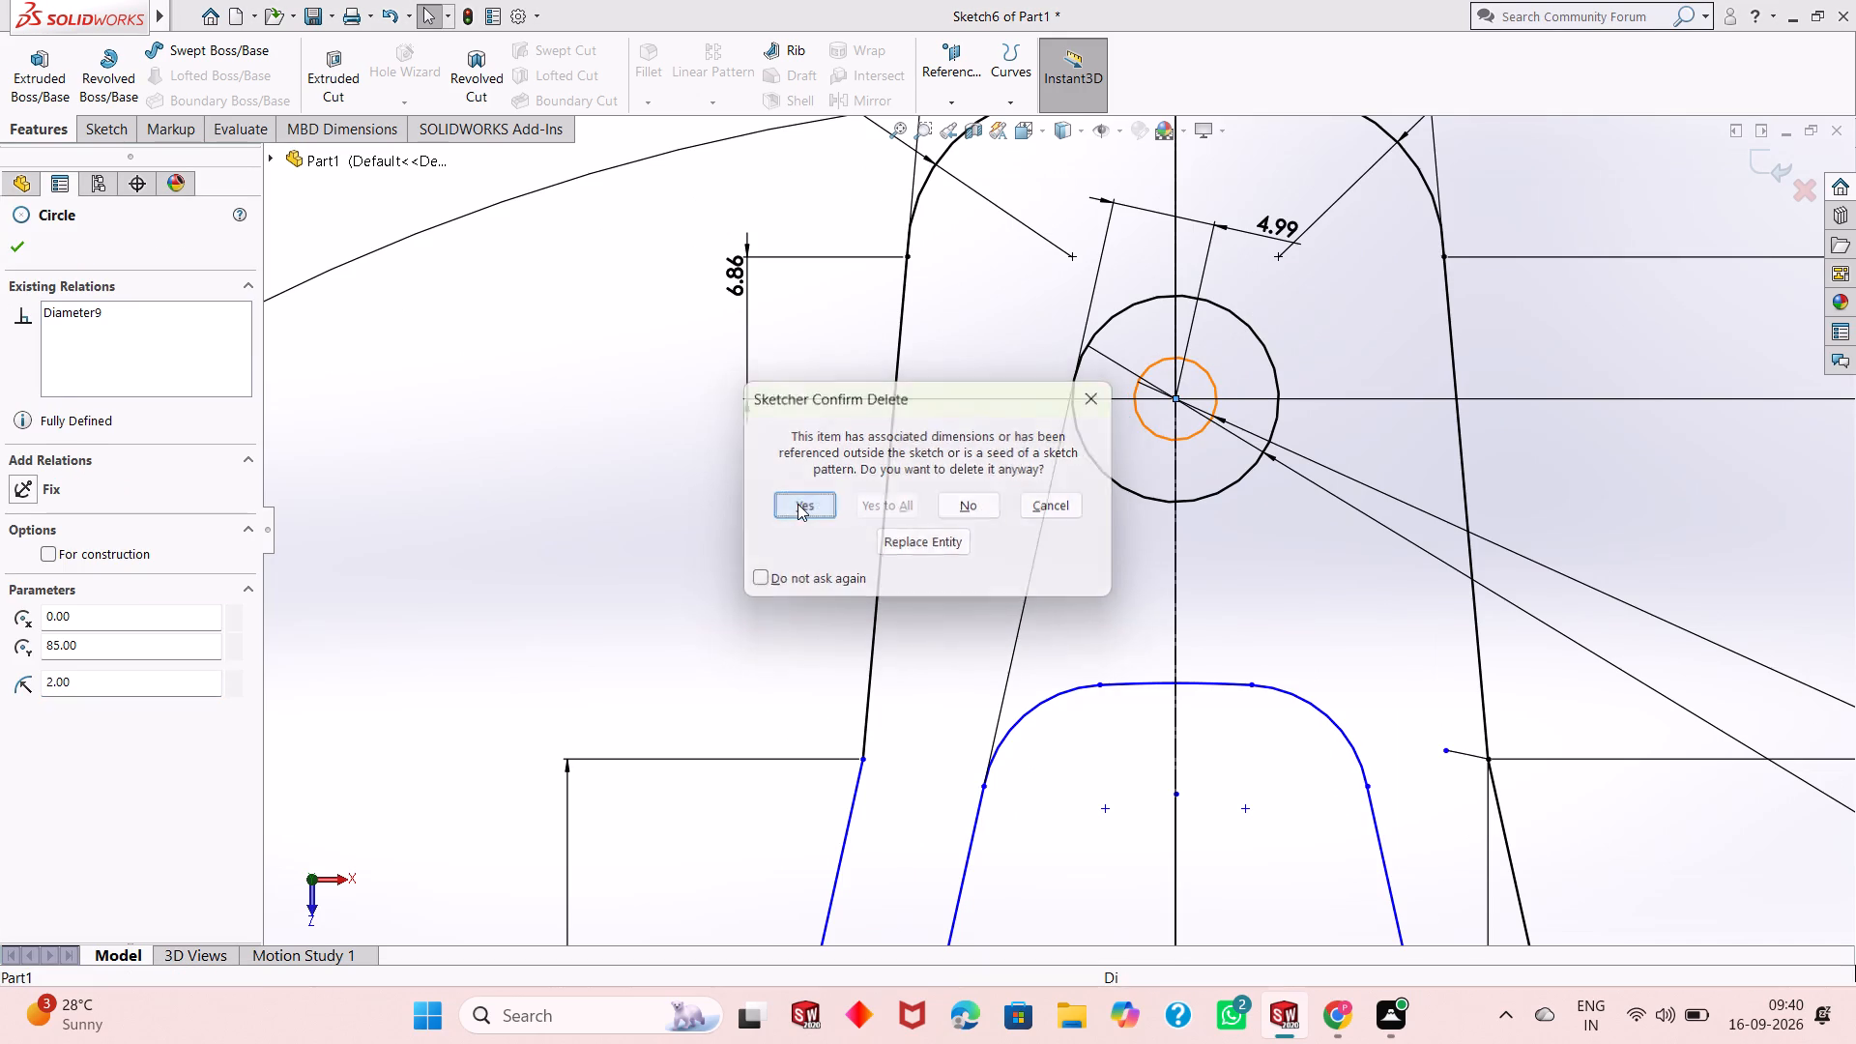
Dimension the vertical distance from the lug's circle centre to the left end of the inner window's top edge.
scroll(1222, 629, "up", 4)
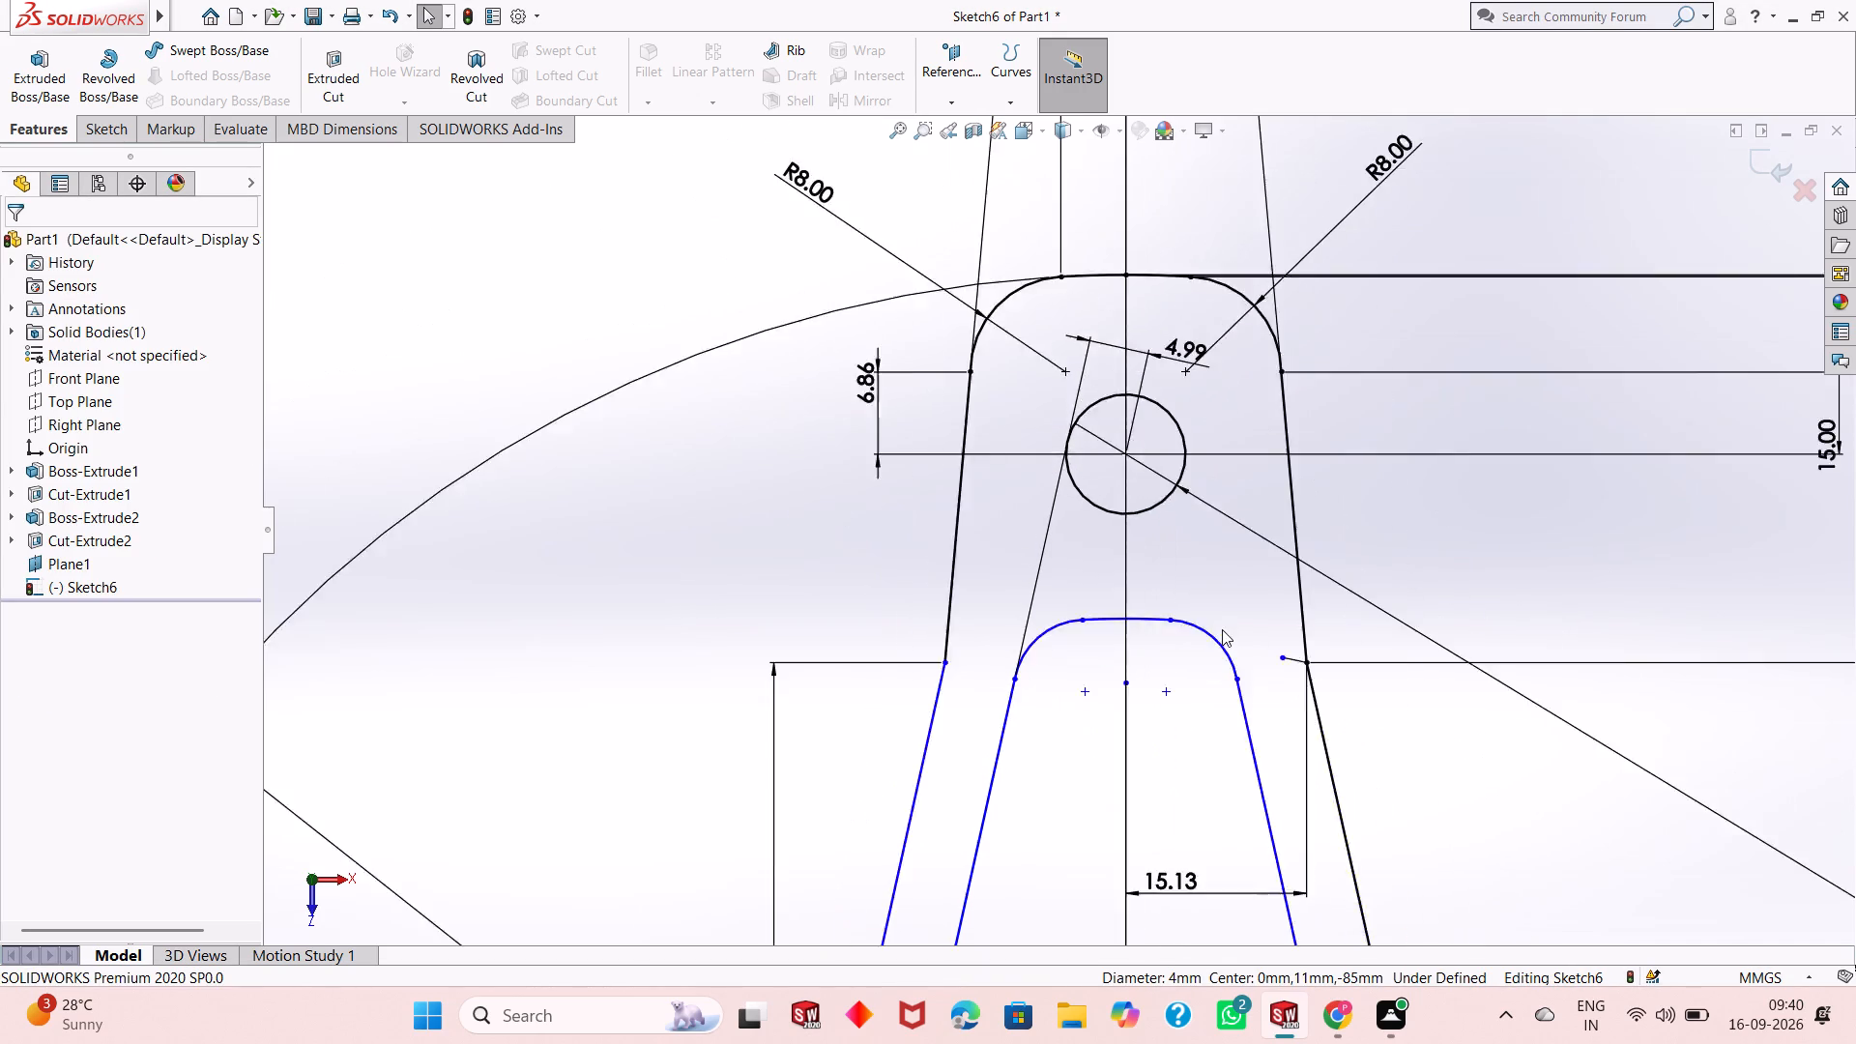
scroll(1222, 629, "up", 6)
scroll(1148, 812, "down", 5)
scroll(1068, 683, "up", 3)
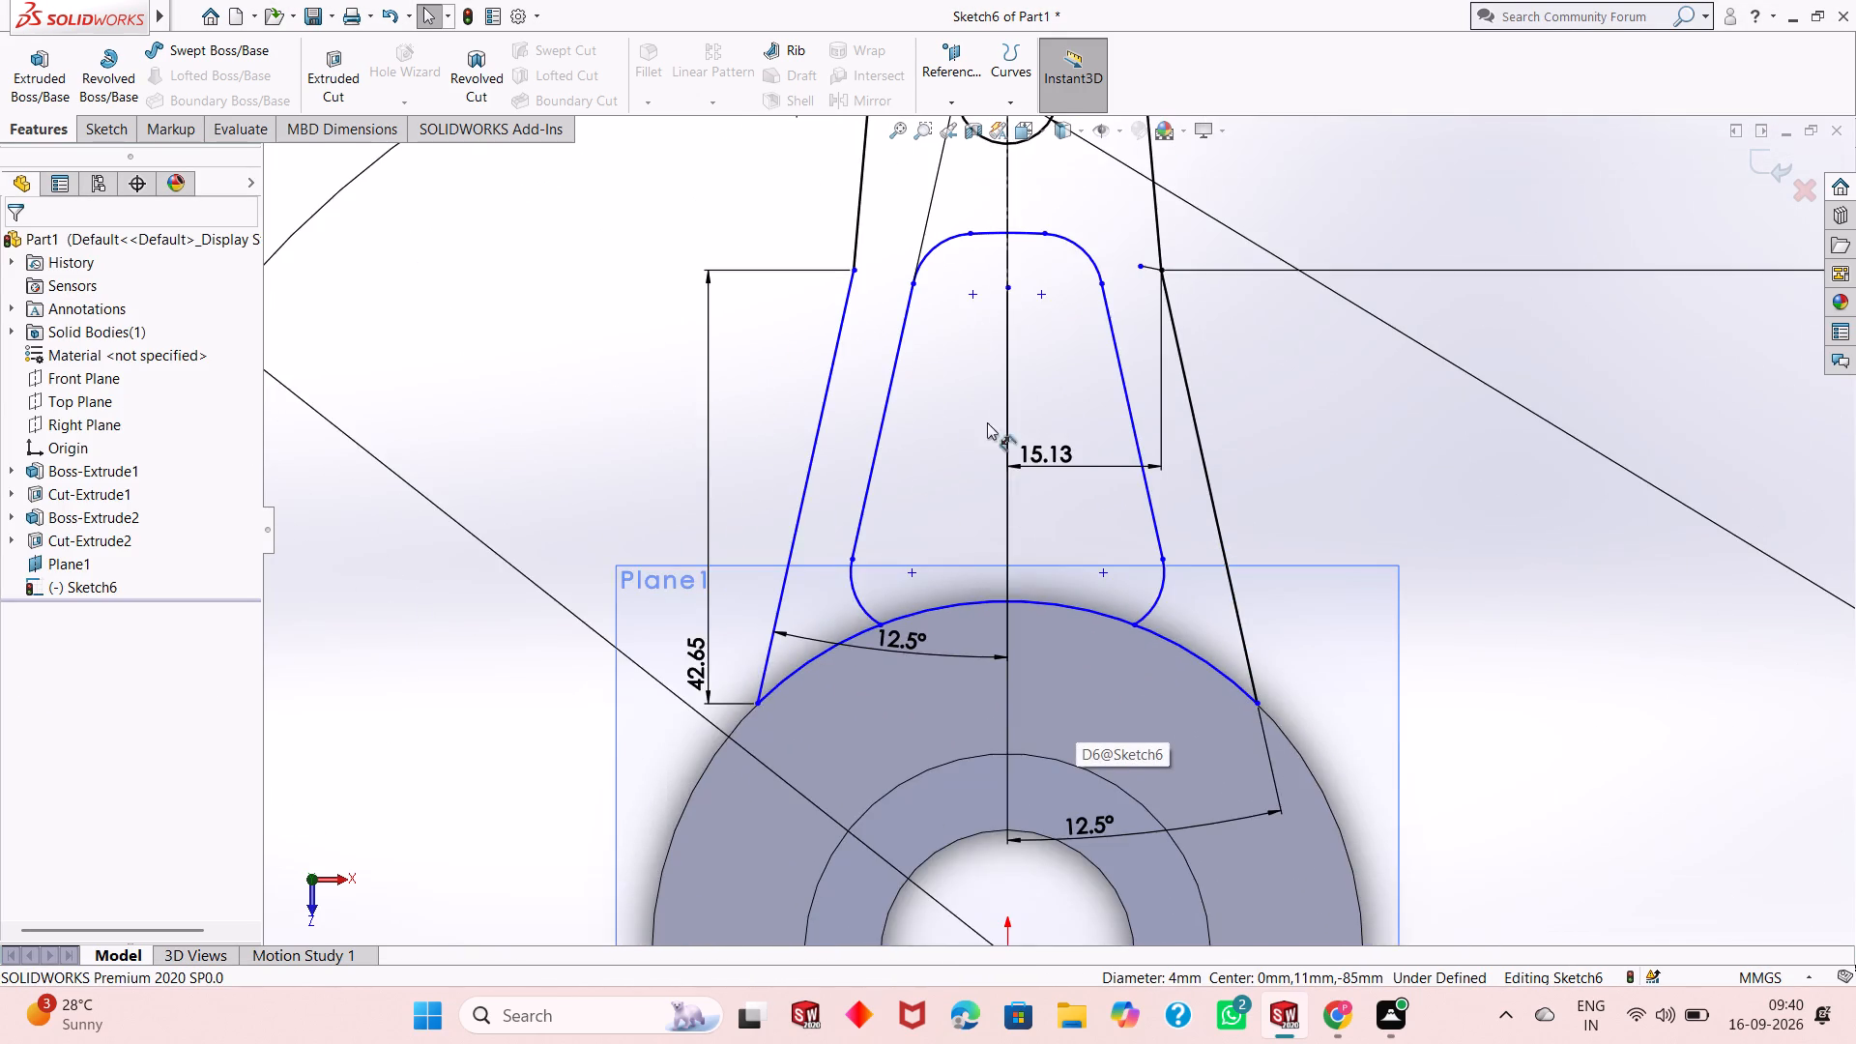
scroll(942, 286, "down", 2)
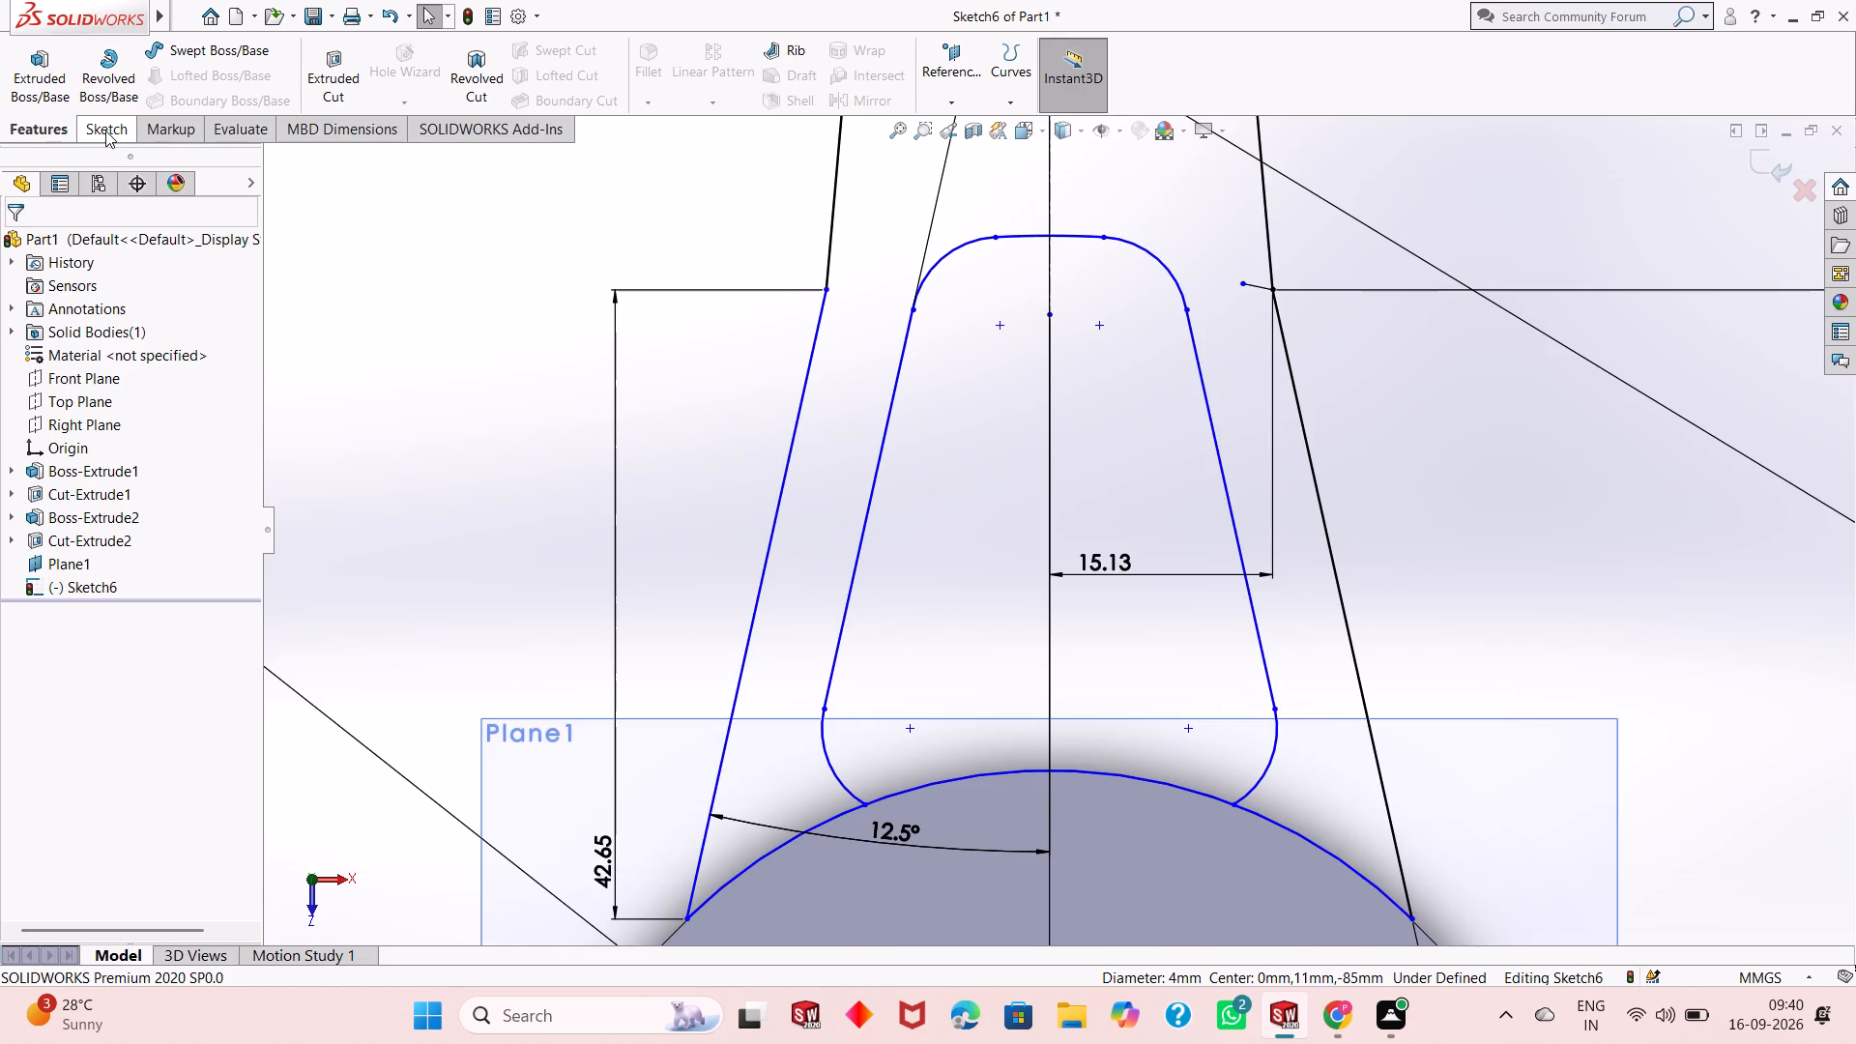
left_click(105, 130)
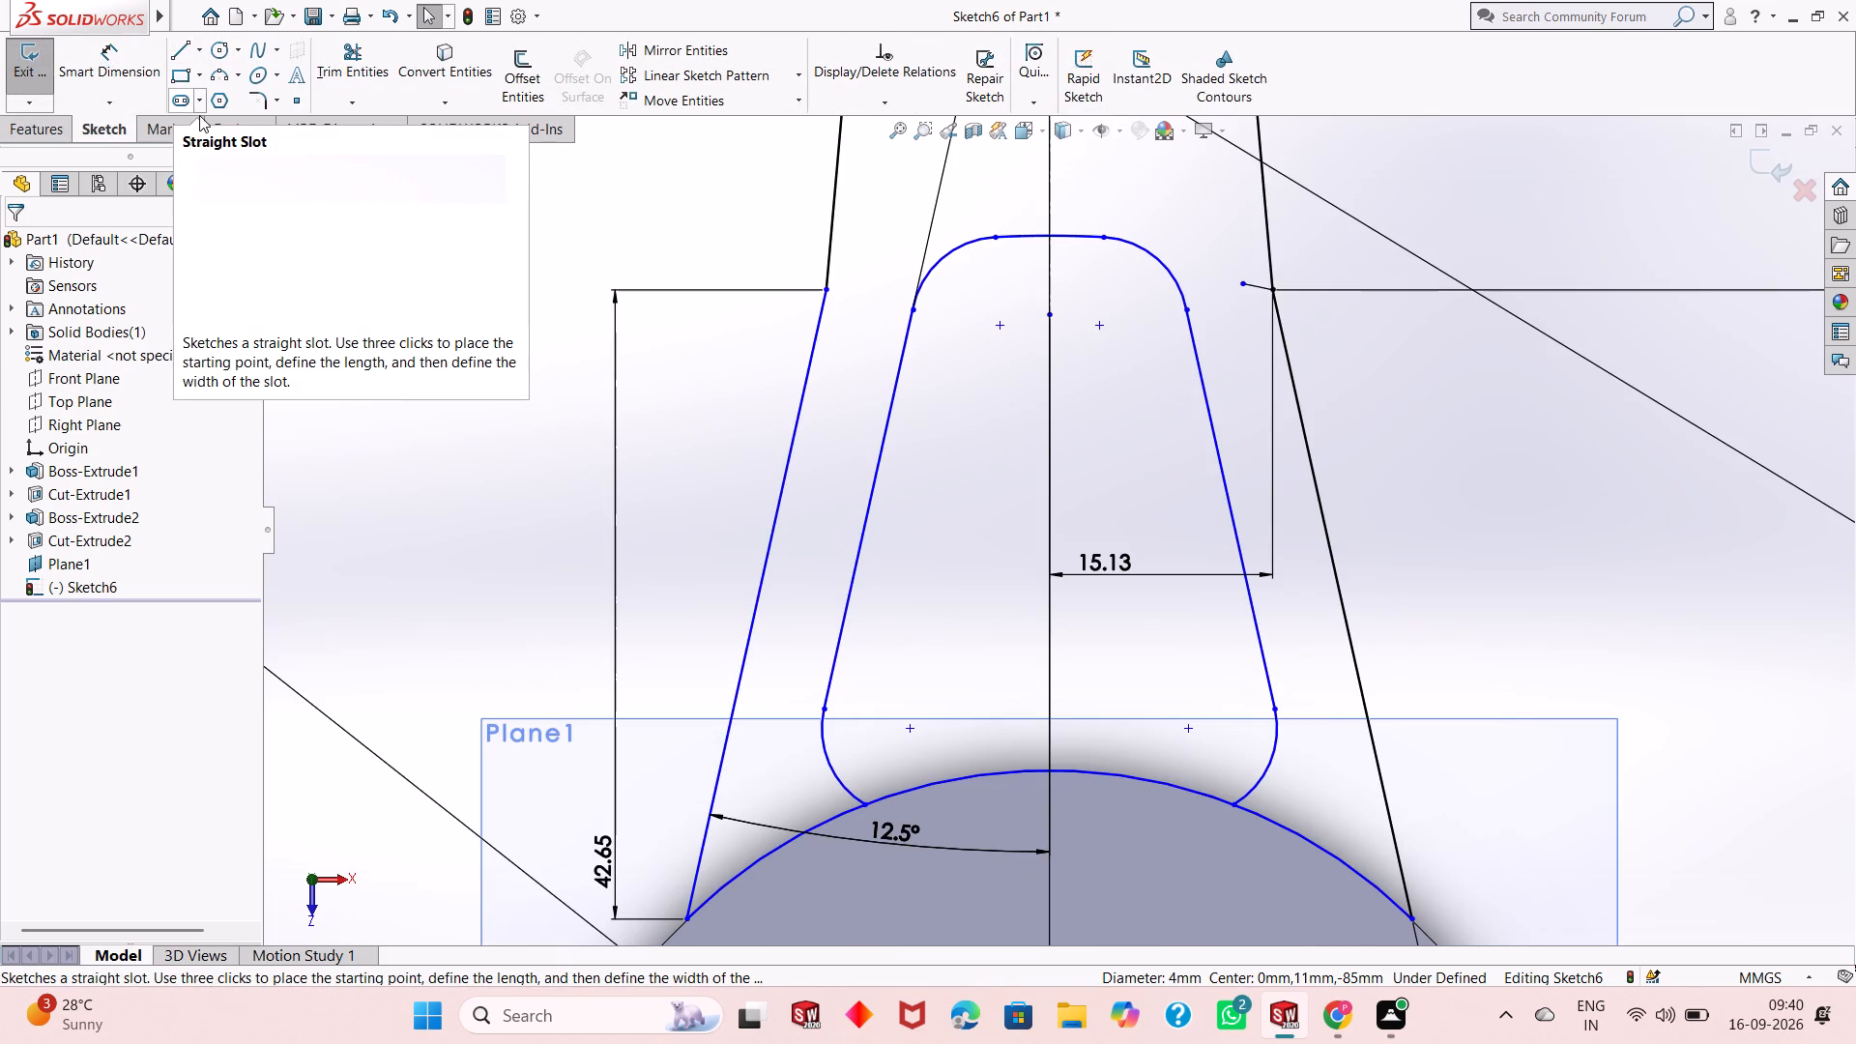
left_click(147, 68)
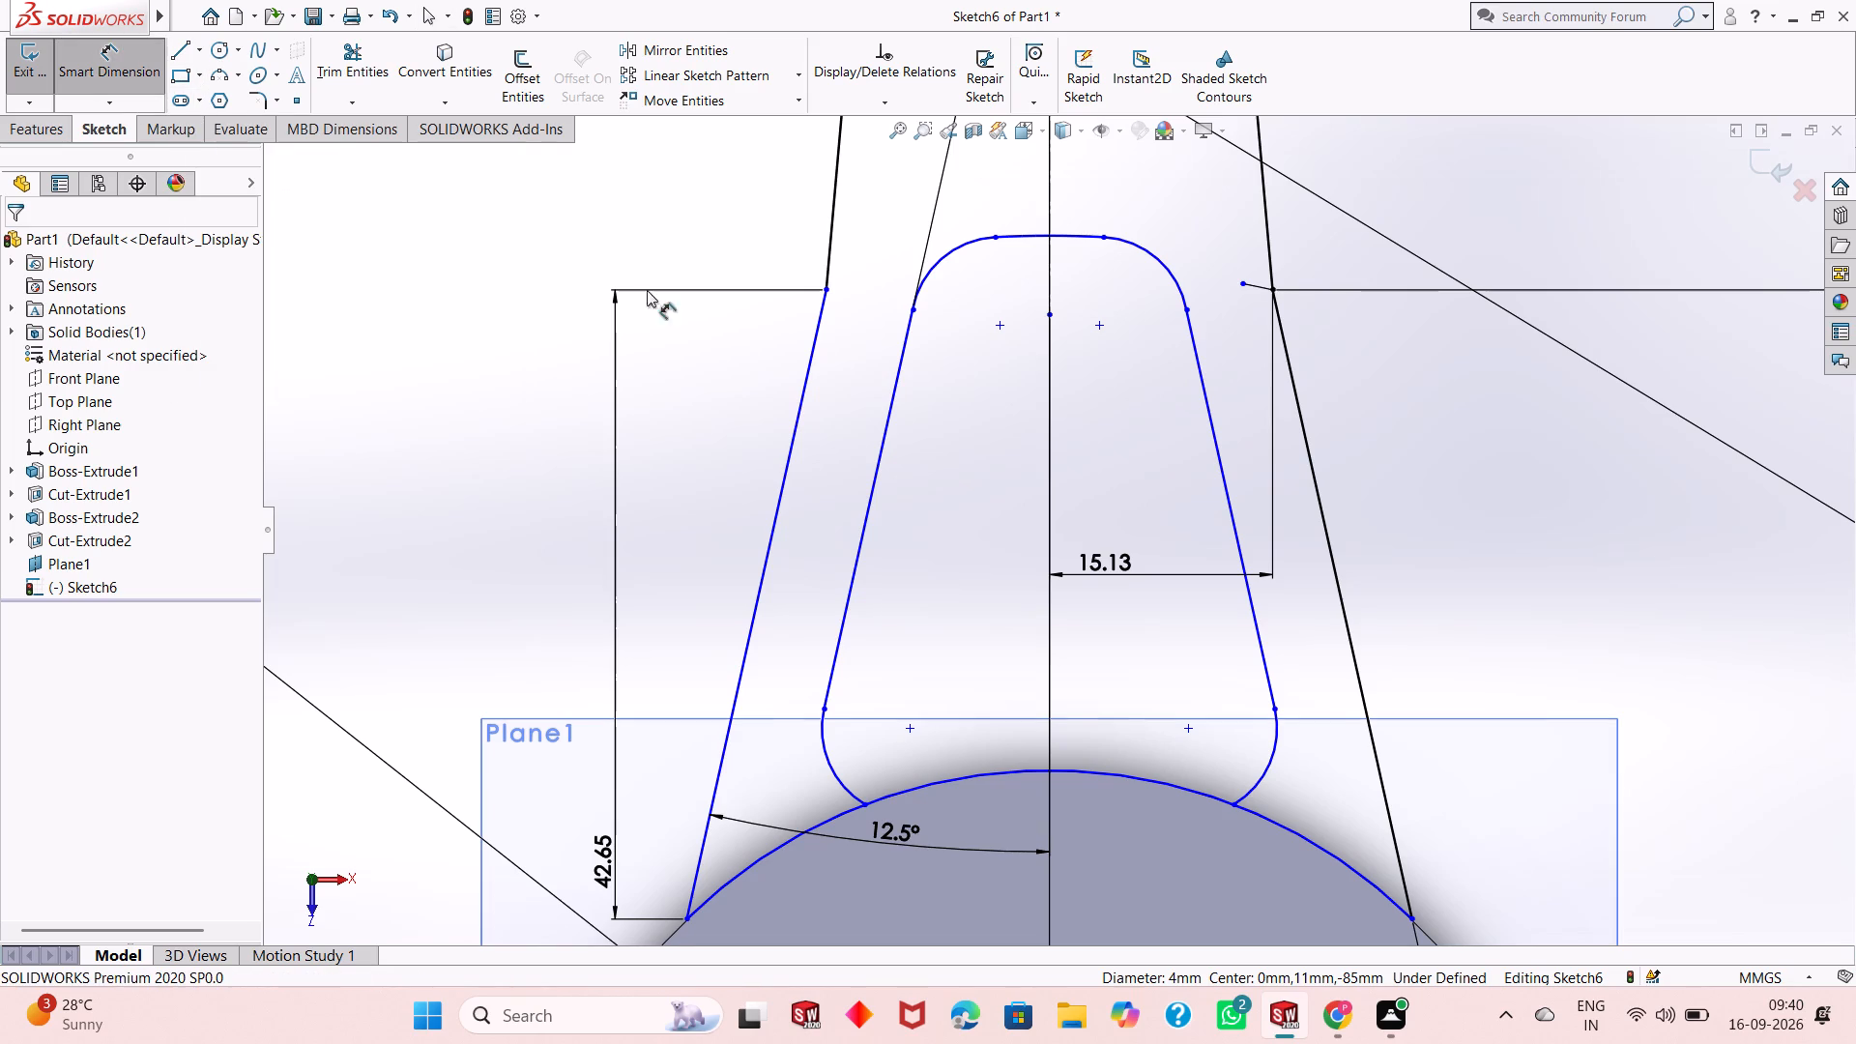
scroll(1238, 665, "up", 2)
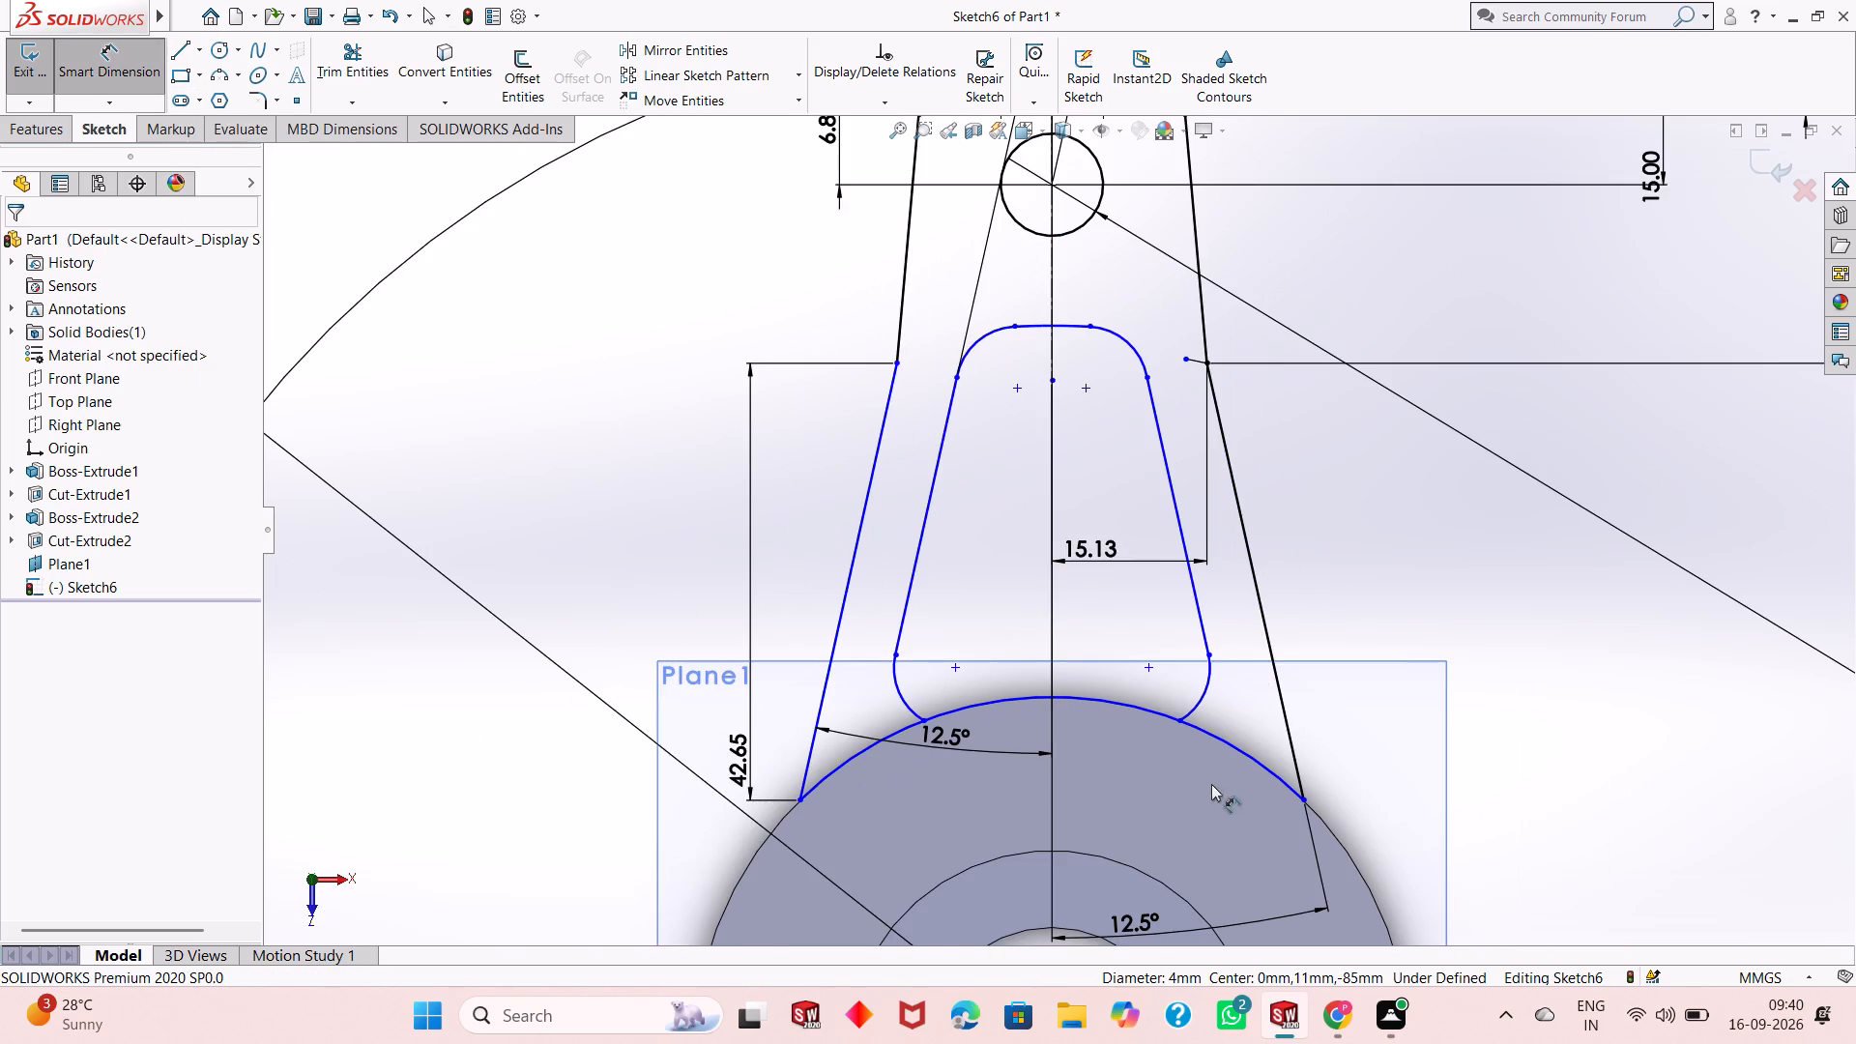
left_click(796, 800)
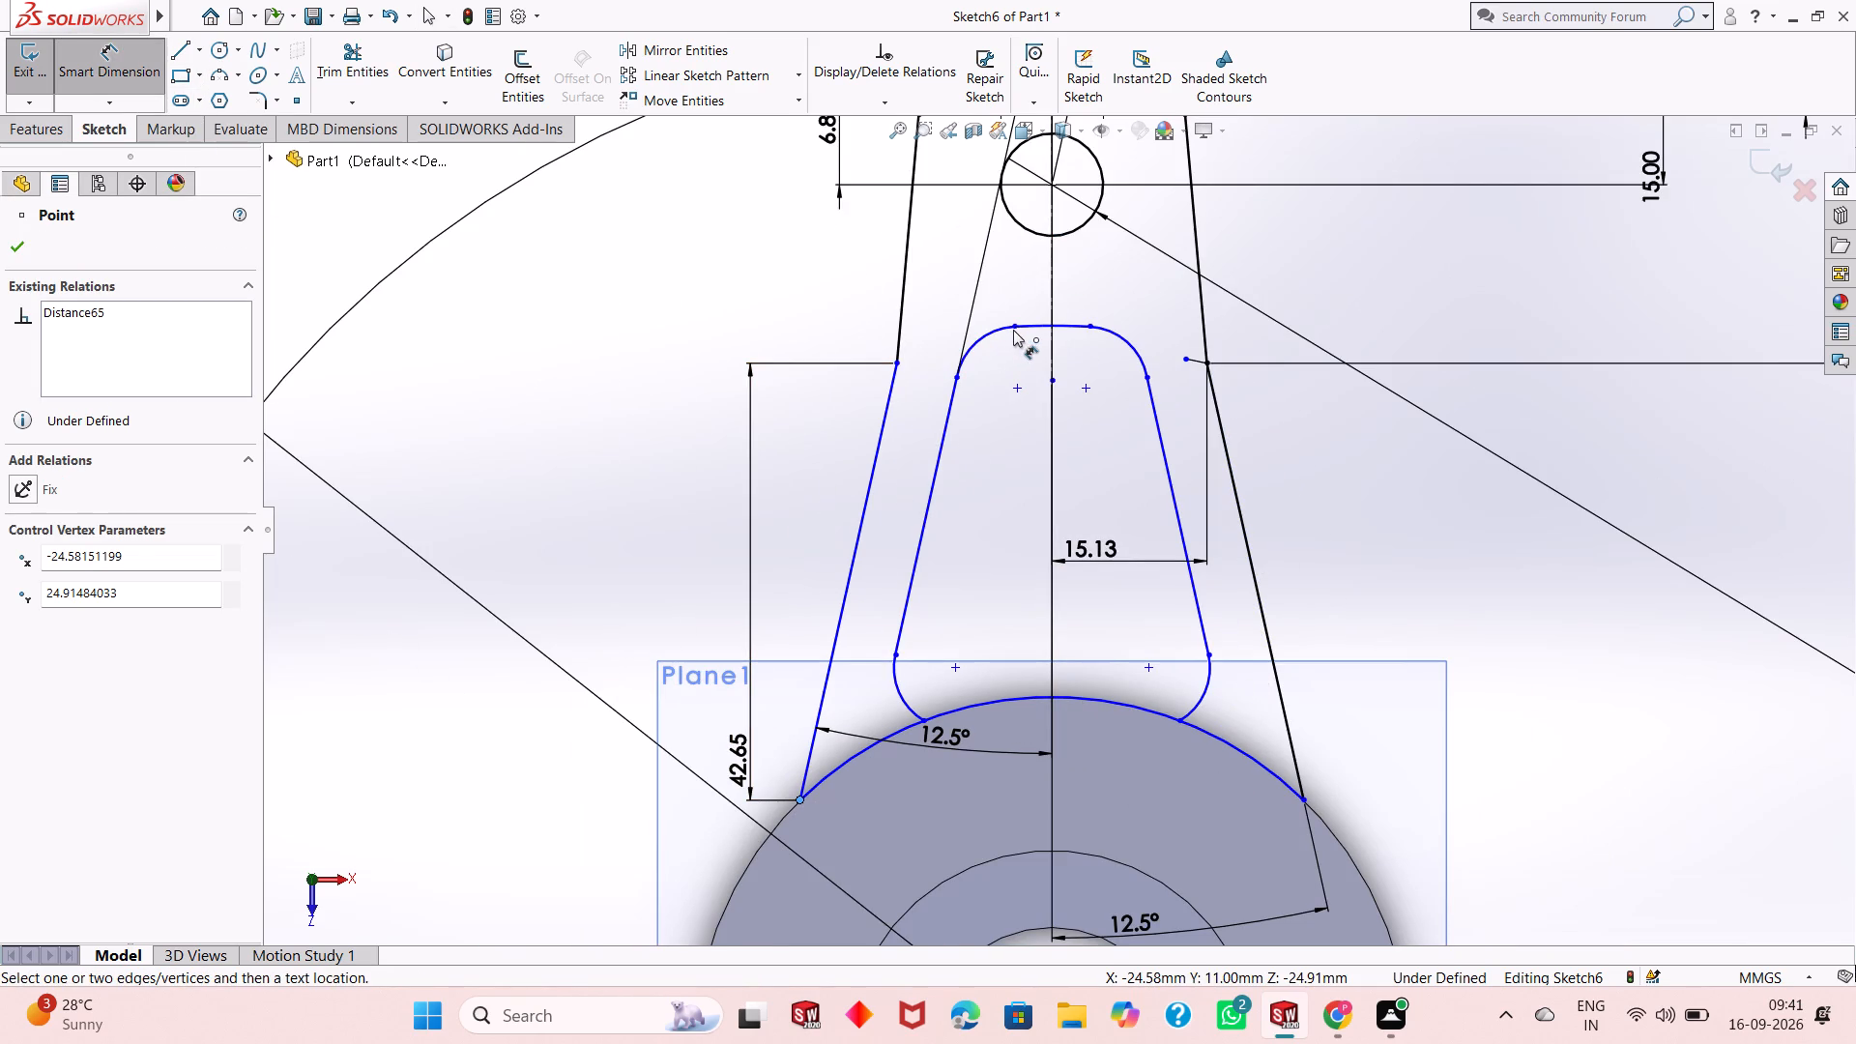
key("Escape")
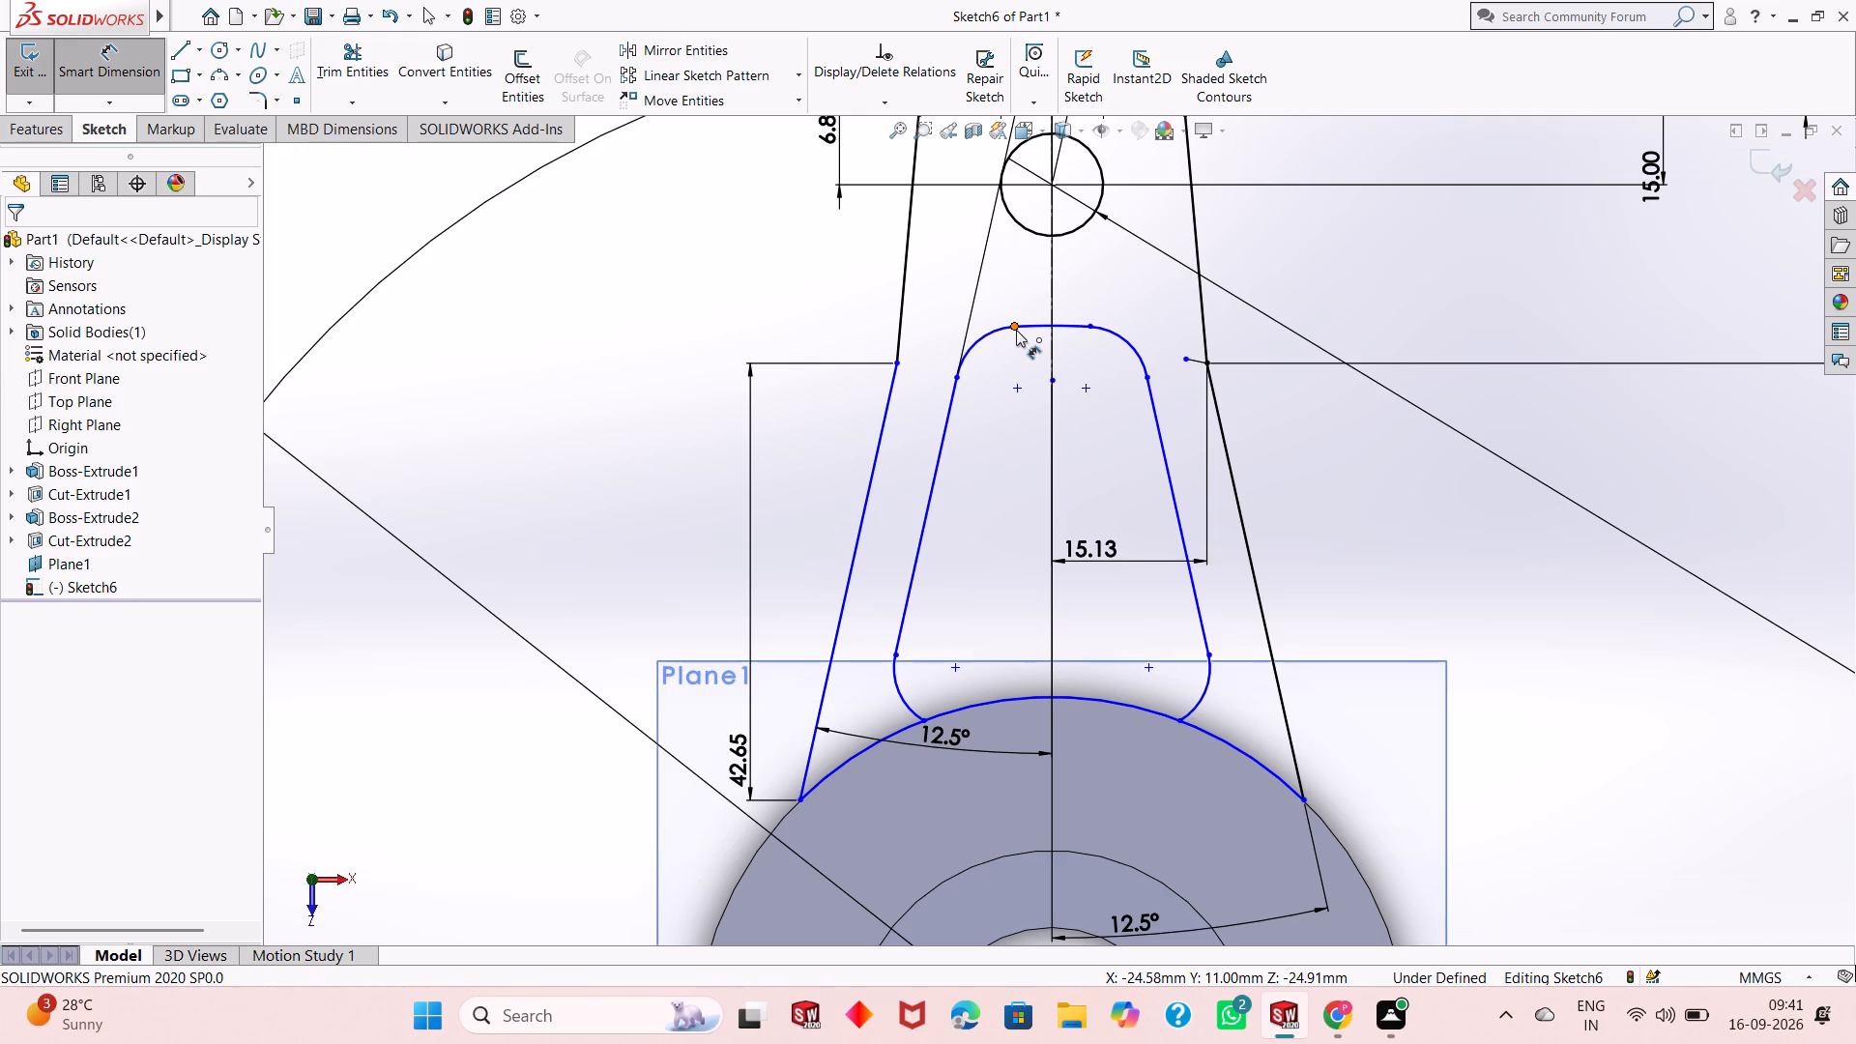
left_click(1016, 330)
left_click(1053, 187)
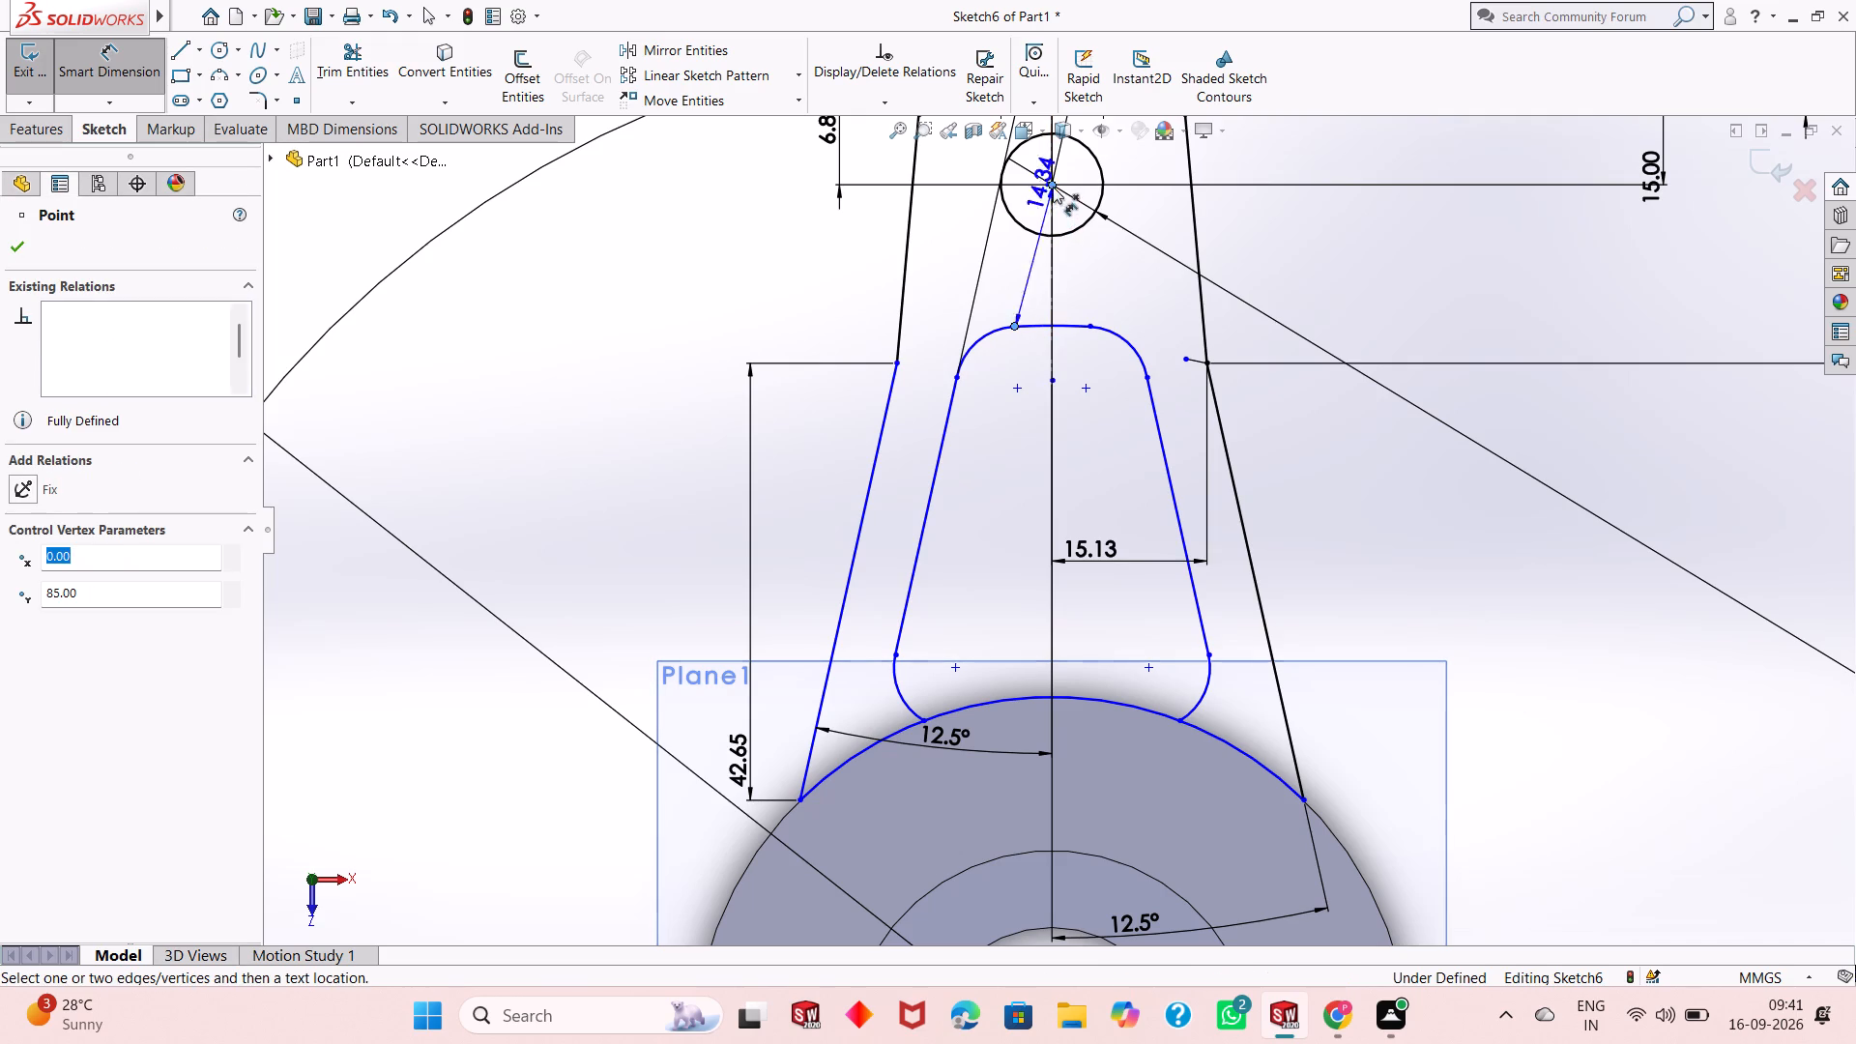
left_click(739, 218)
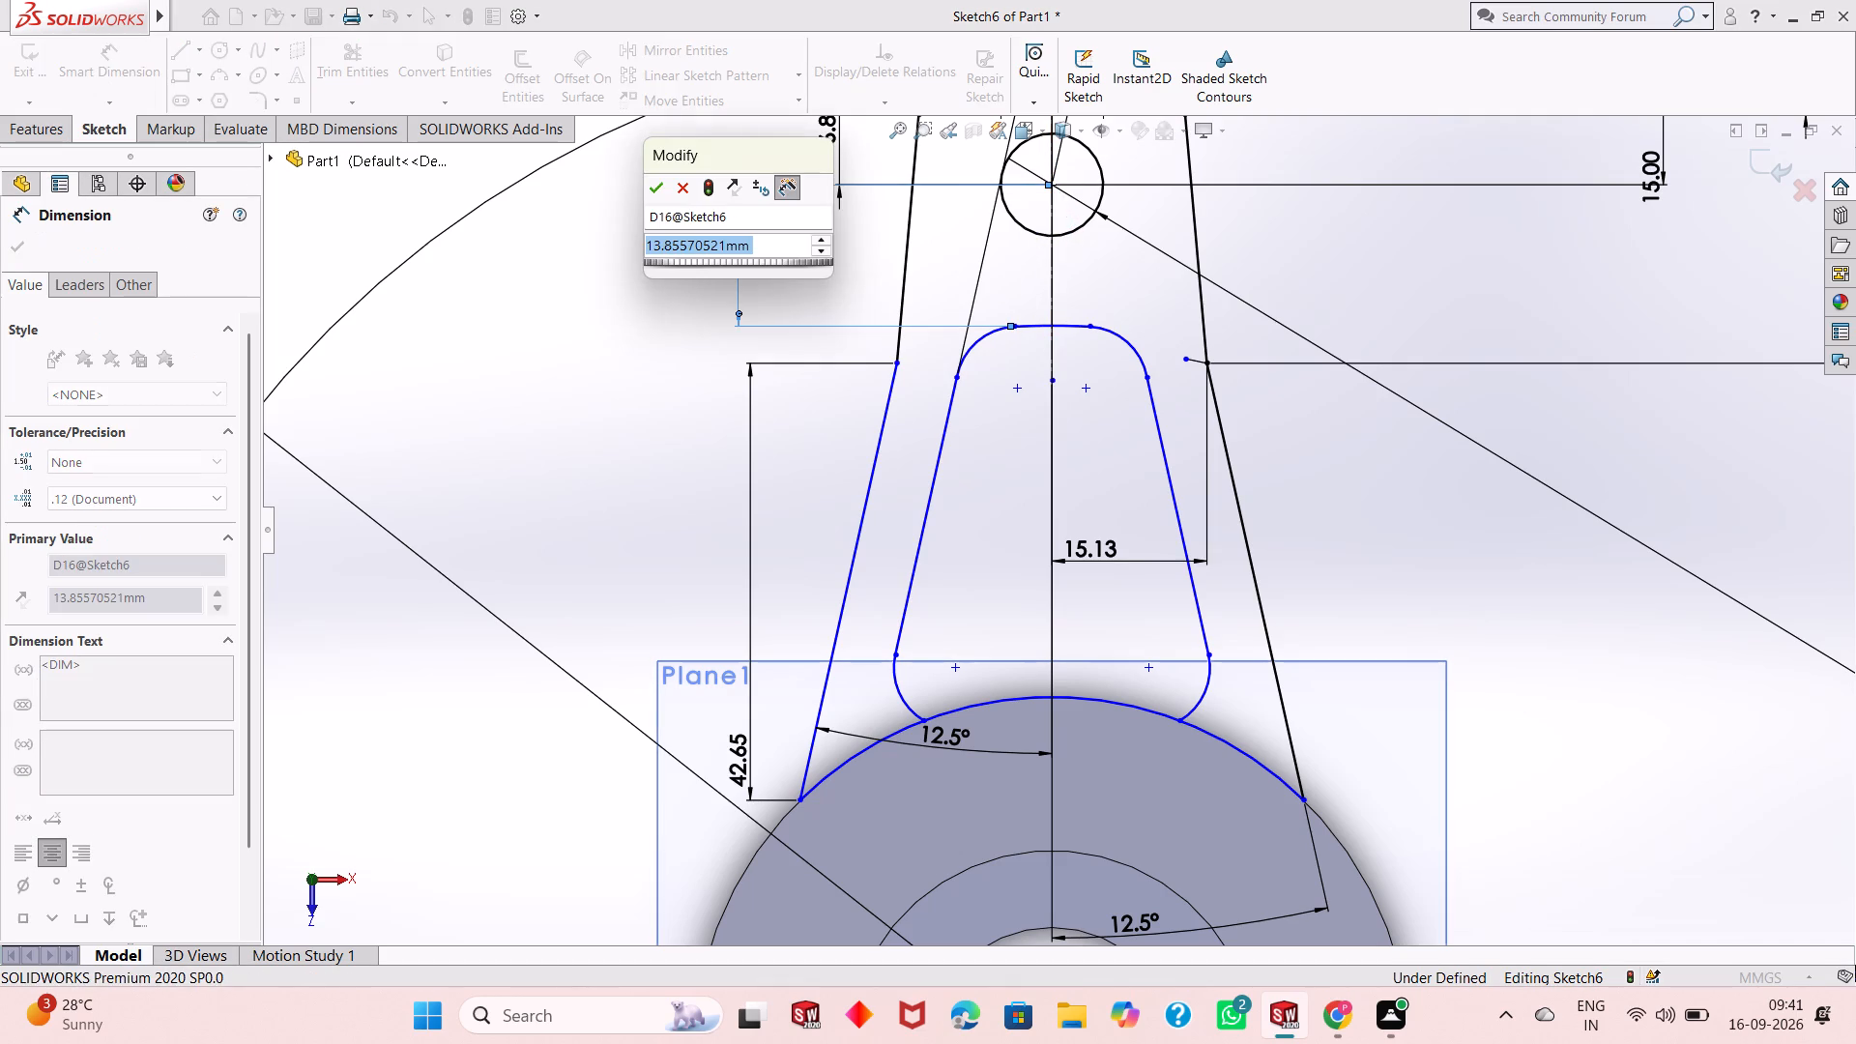
left_click(652, 188)
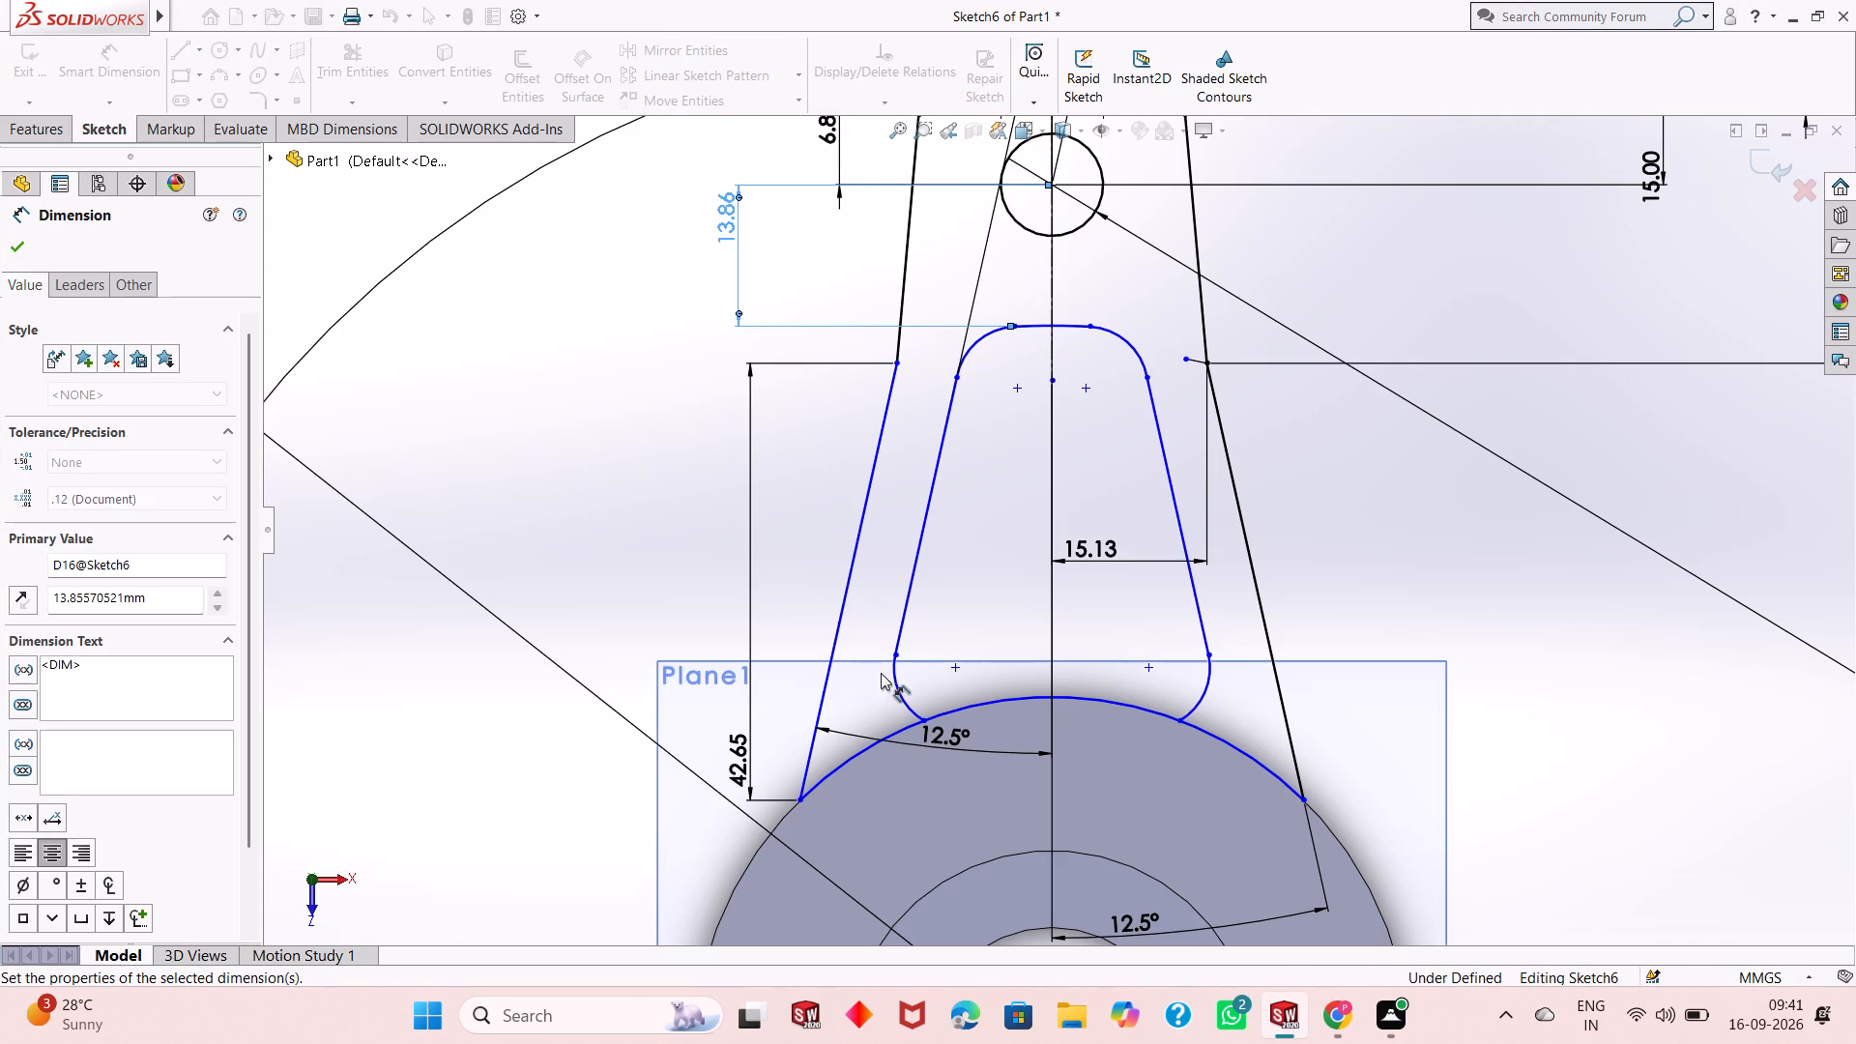
Dimension the horizontal distance from the lower end of the window's left side line to the lug's circle centre.
left_click(893, 654)
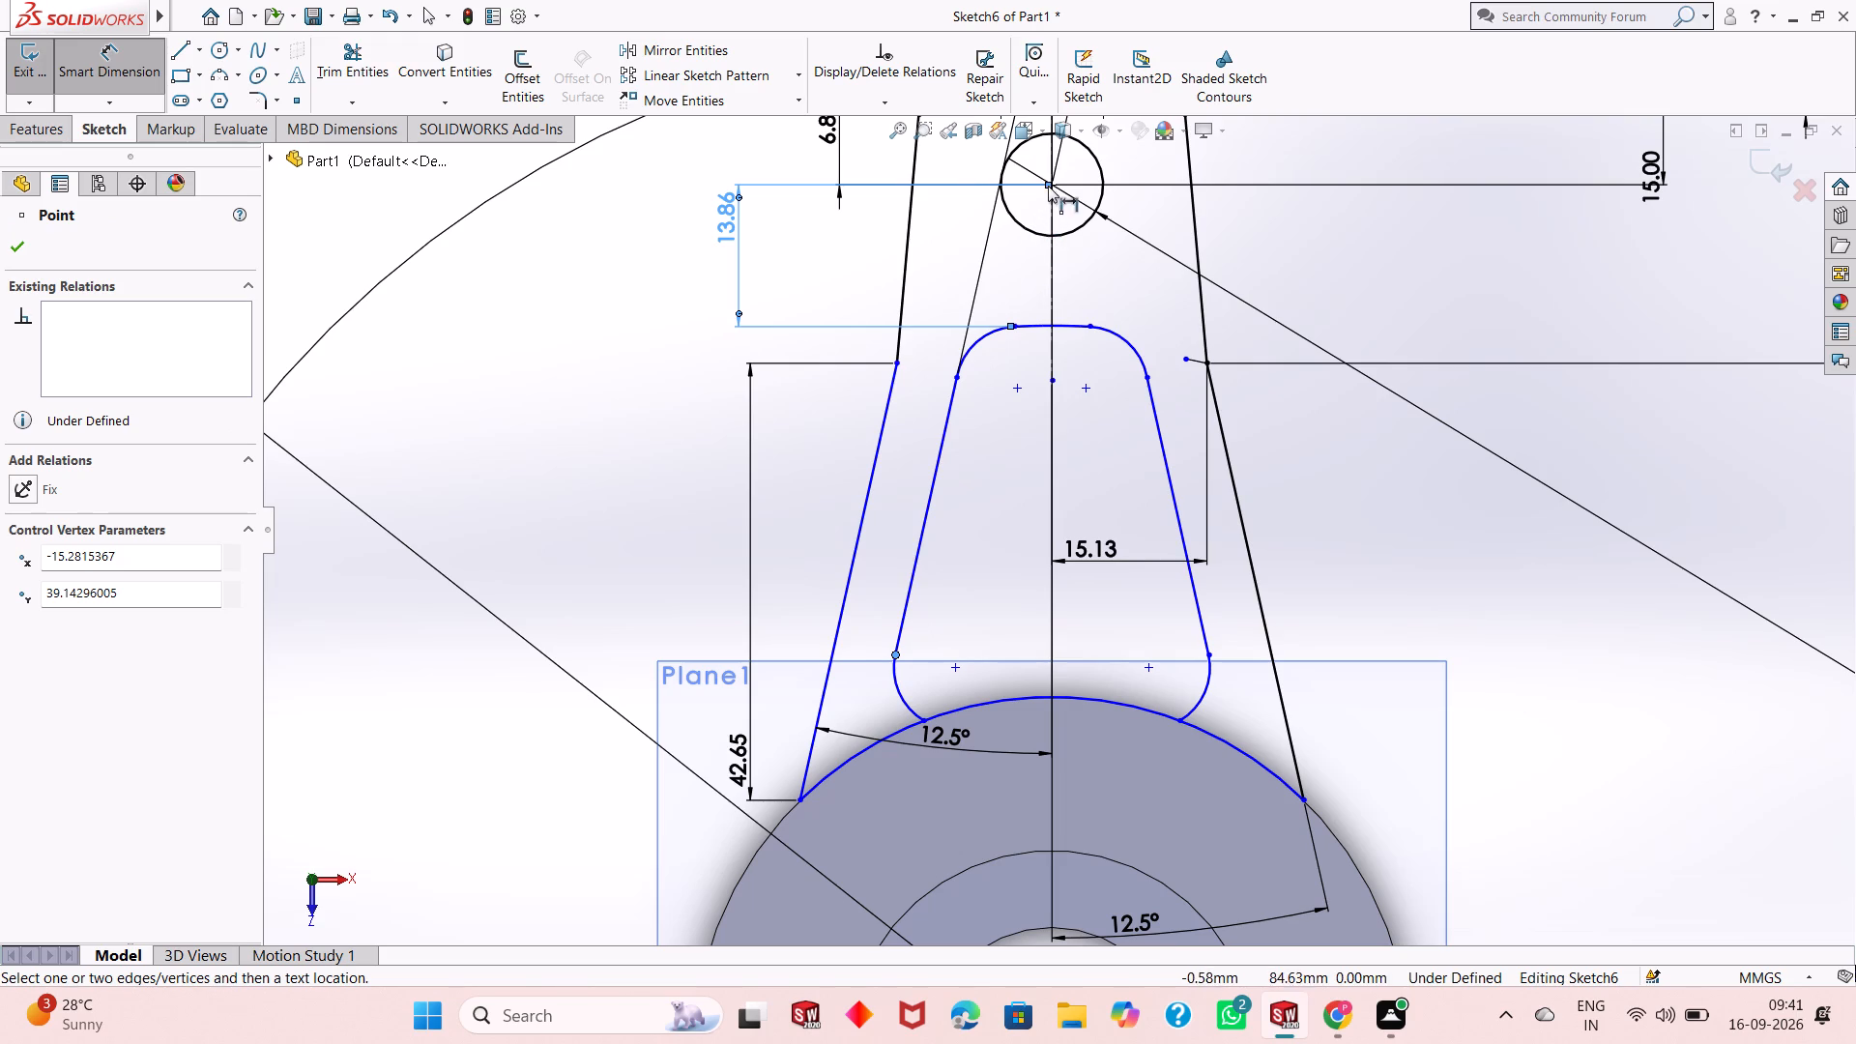
left_click(1055, 180)
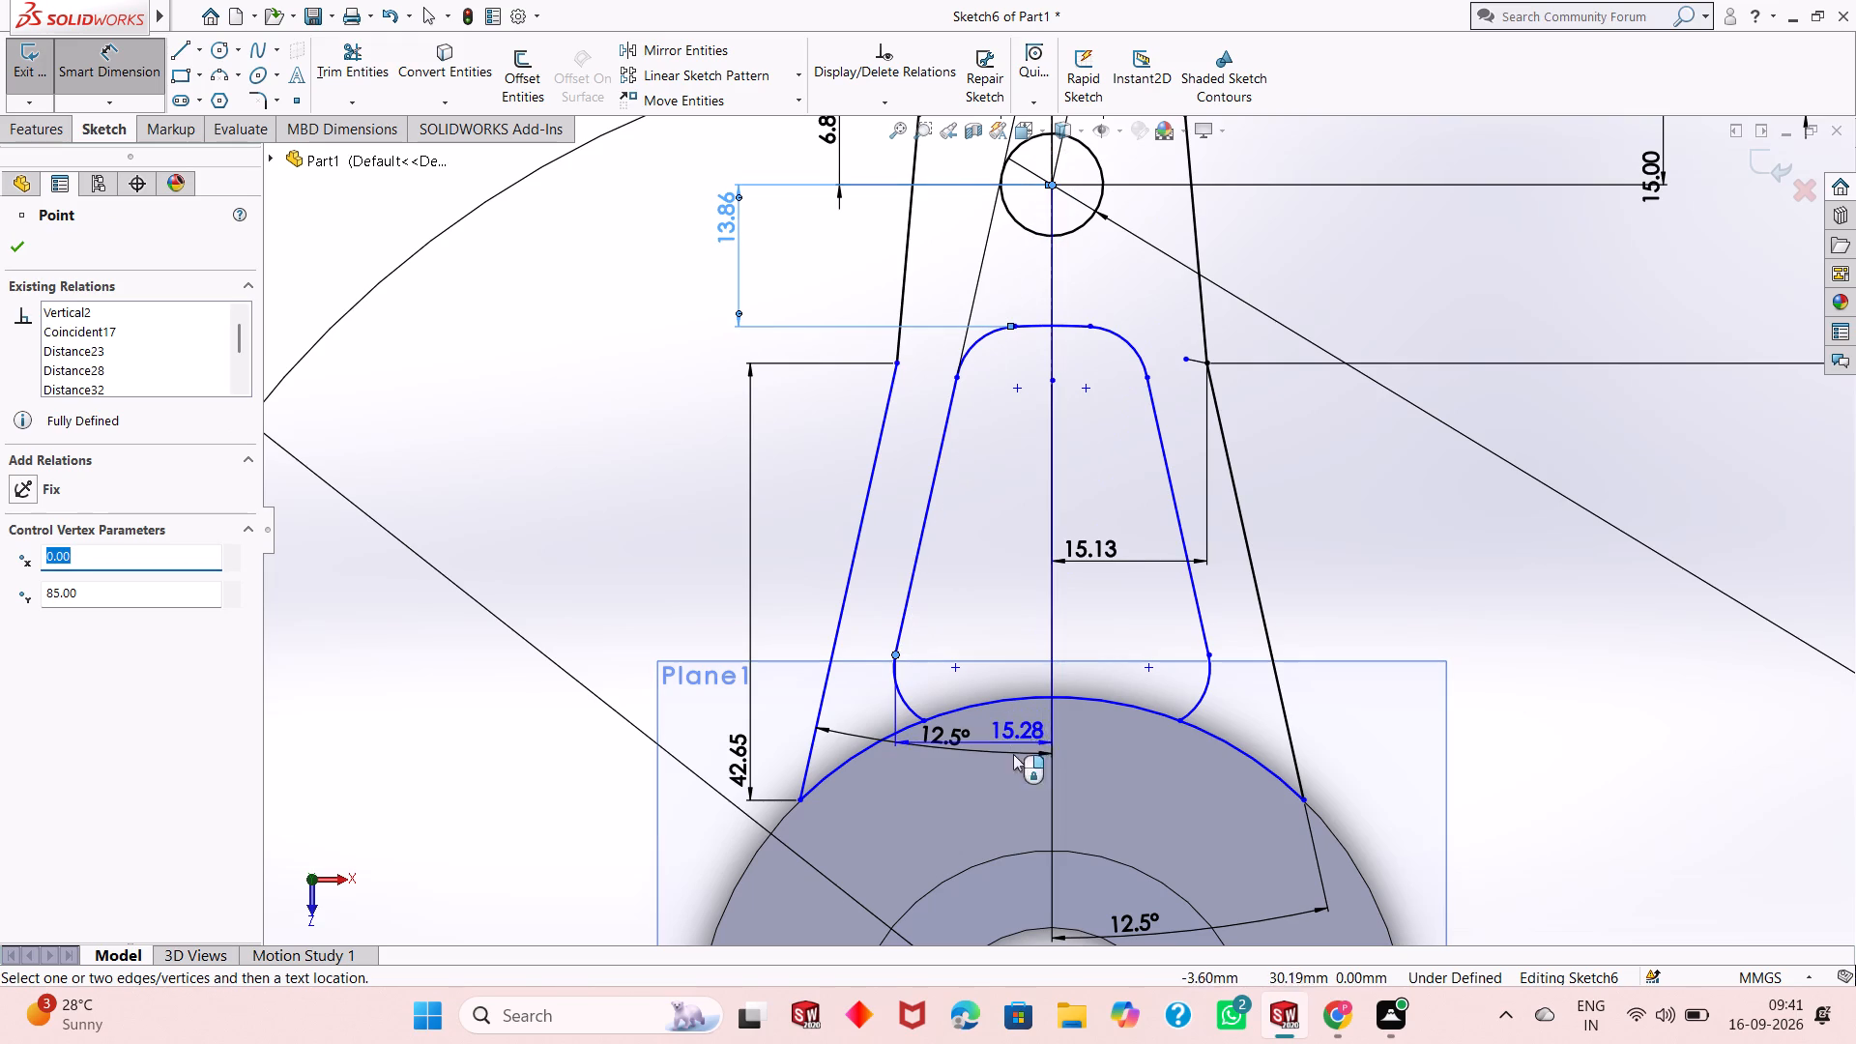
left_click(1011, 803)
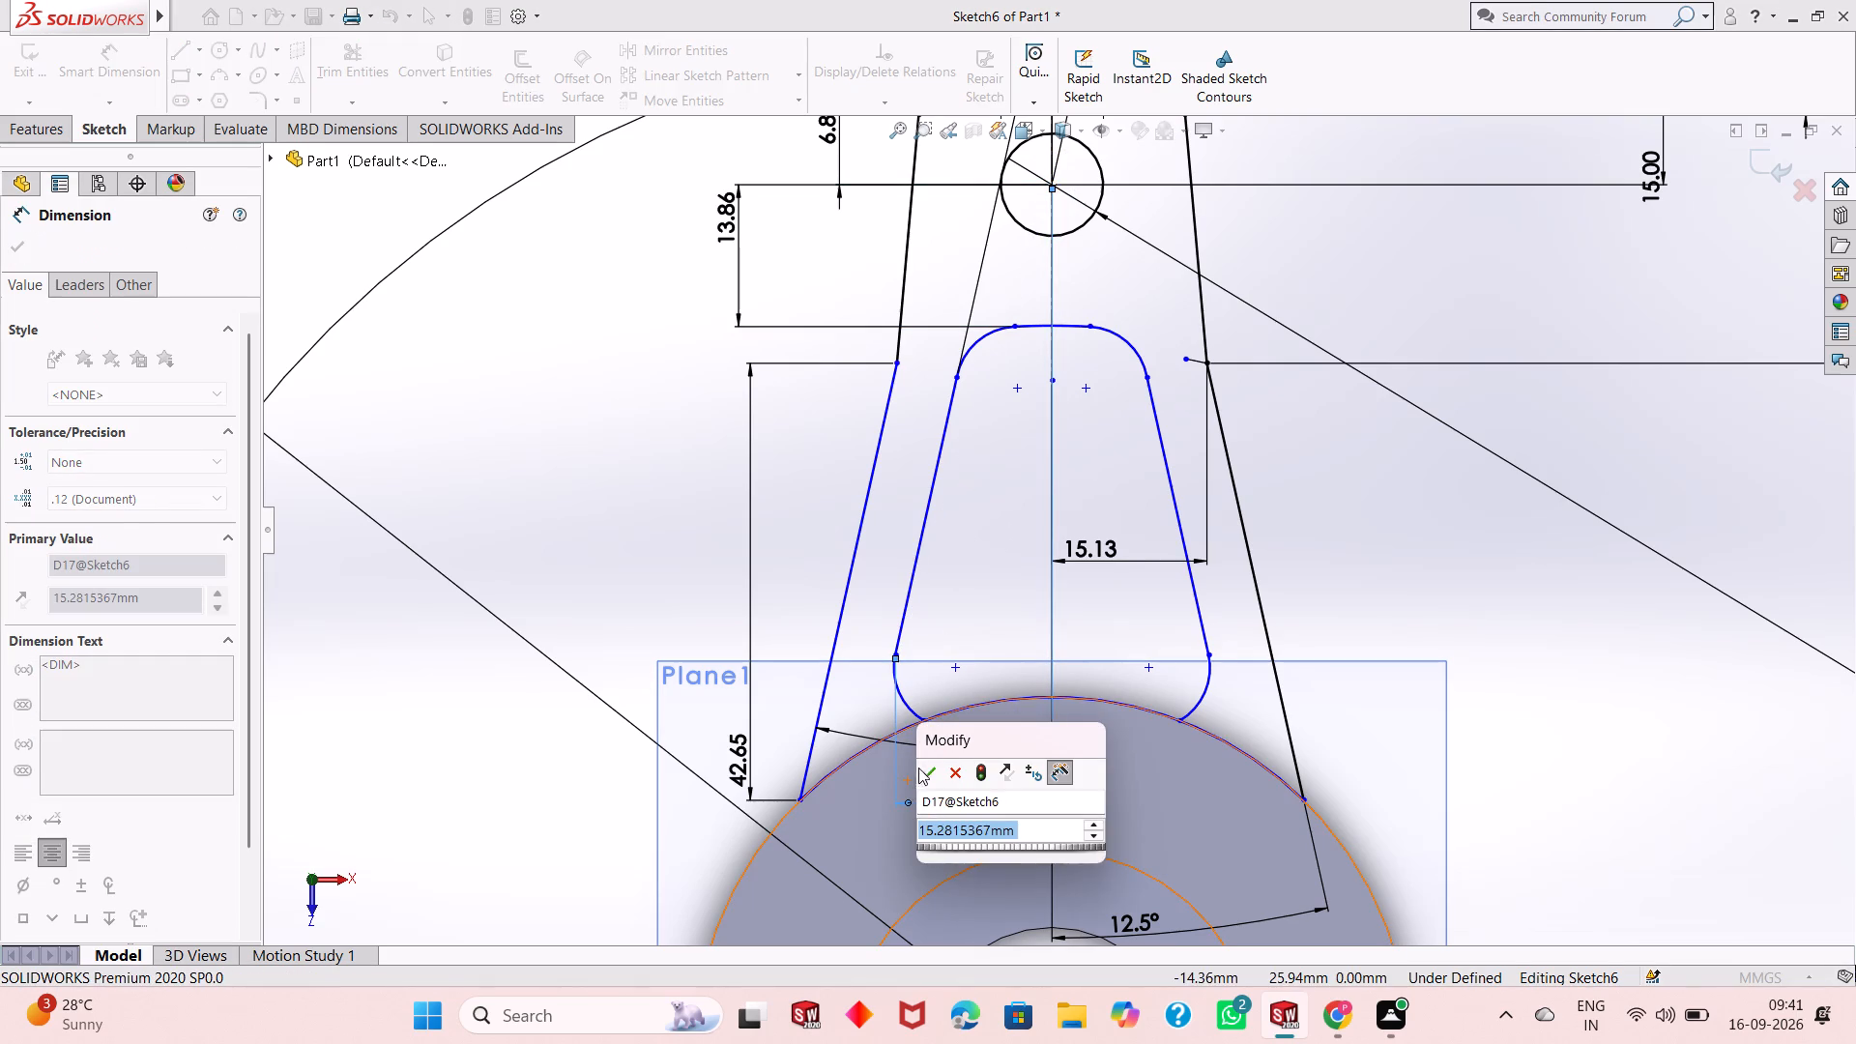
left_click(923, 763)
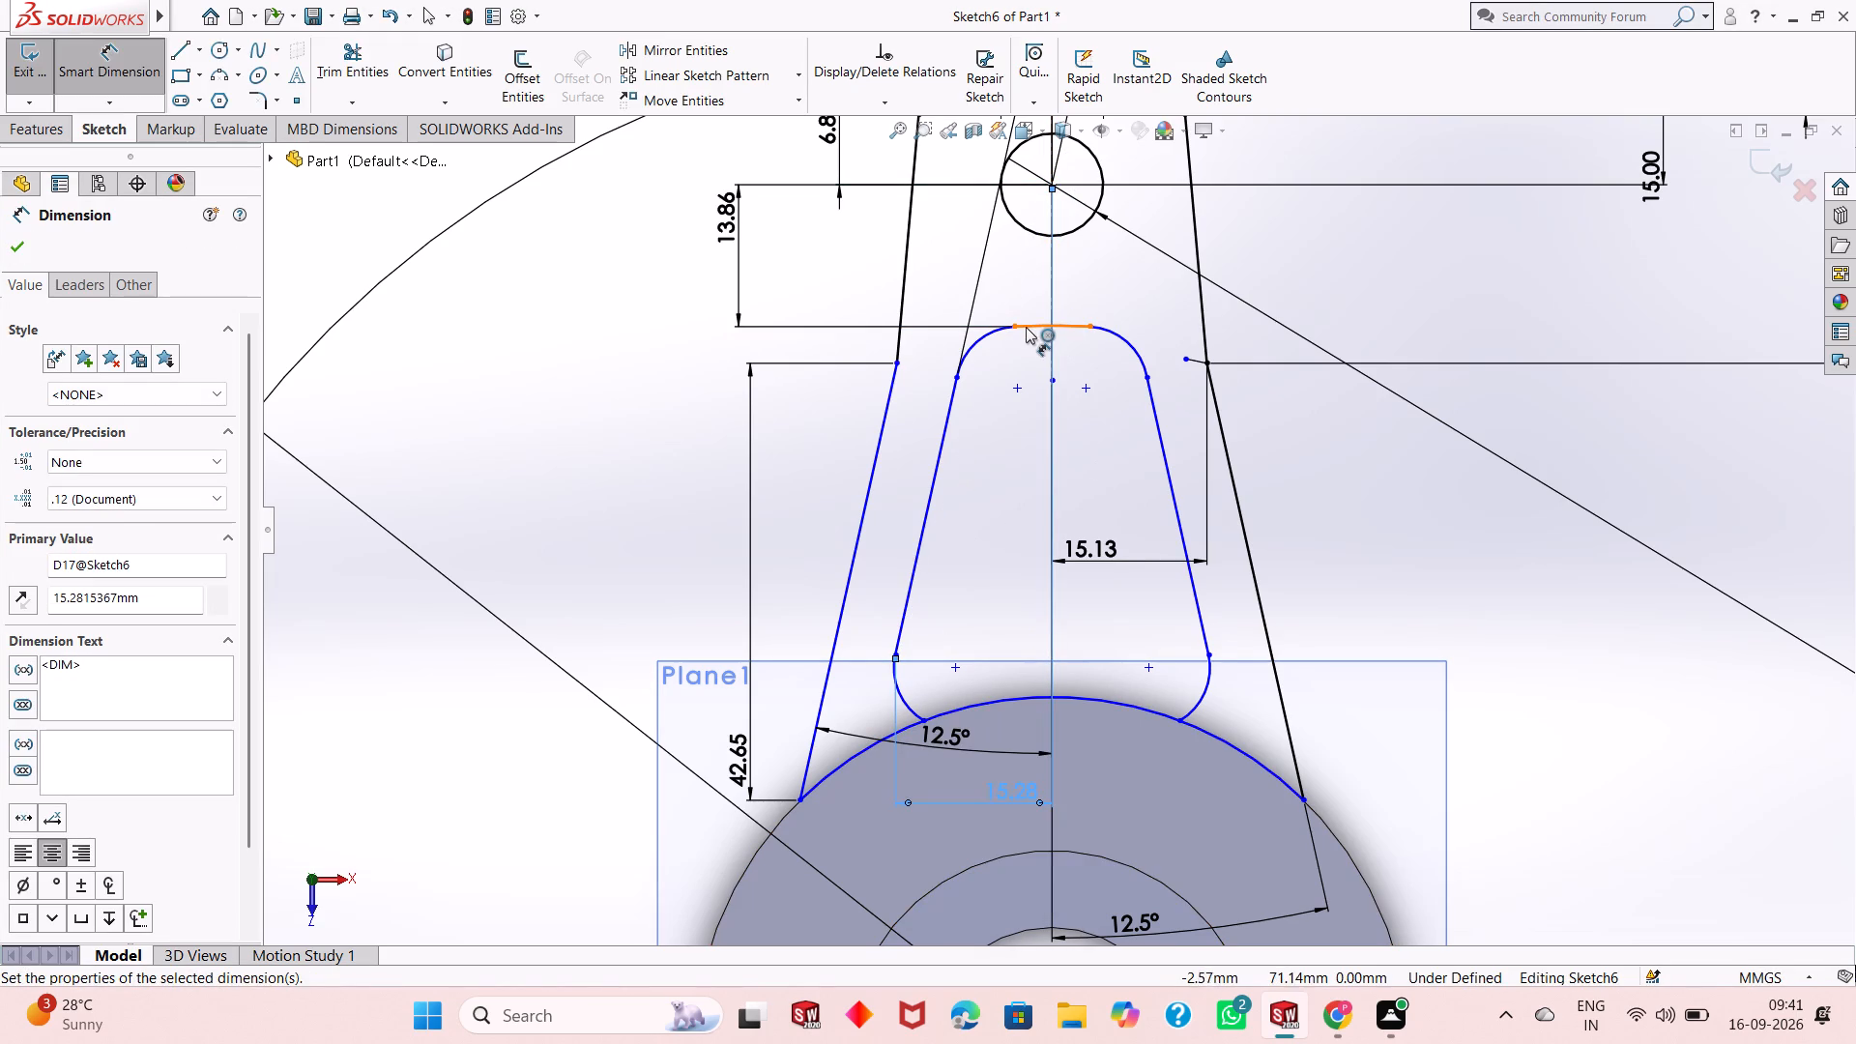
Dimension the vertical distance from the left end of the window's top edge to the lower end of the right outer lug line.
left_click(1017, 329)
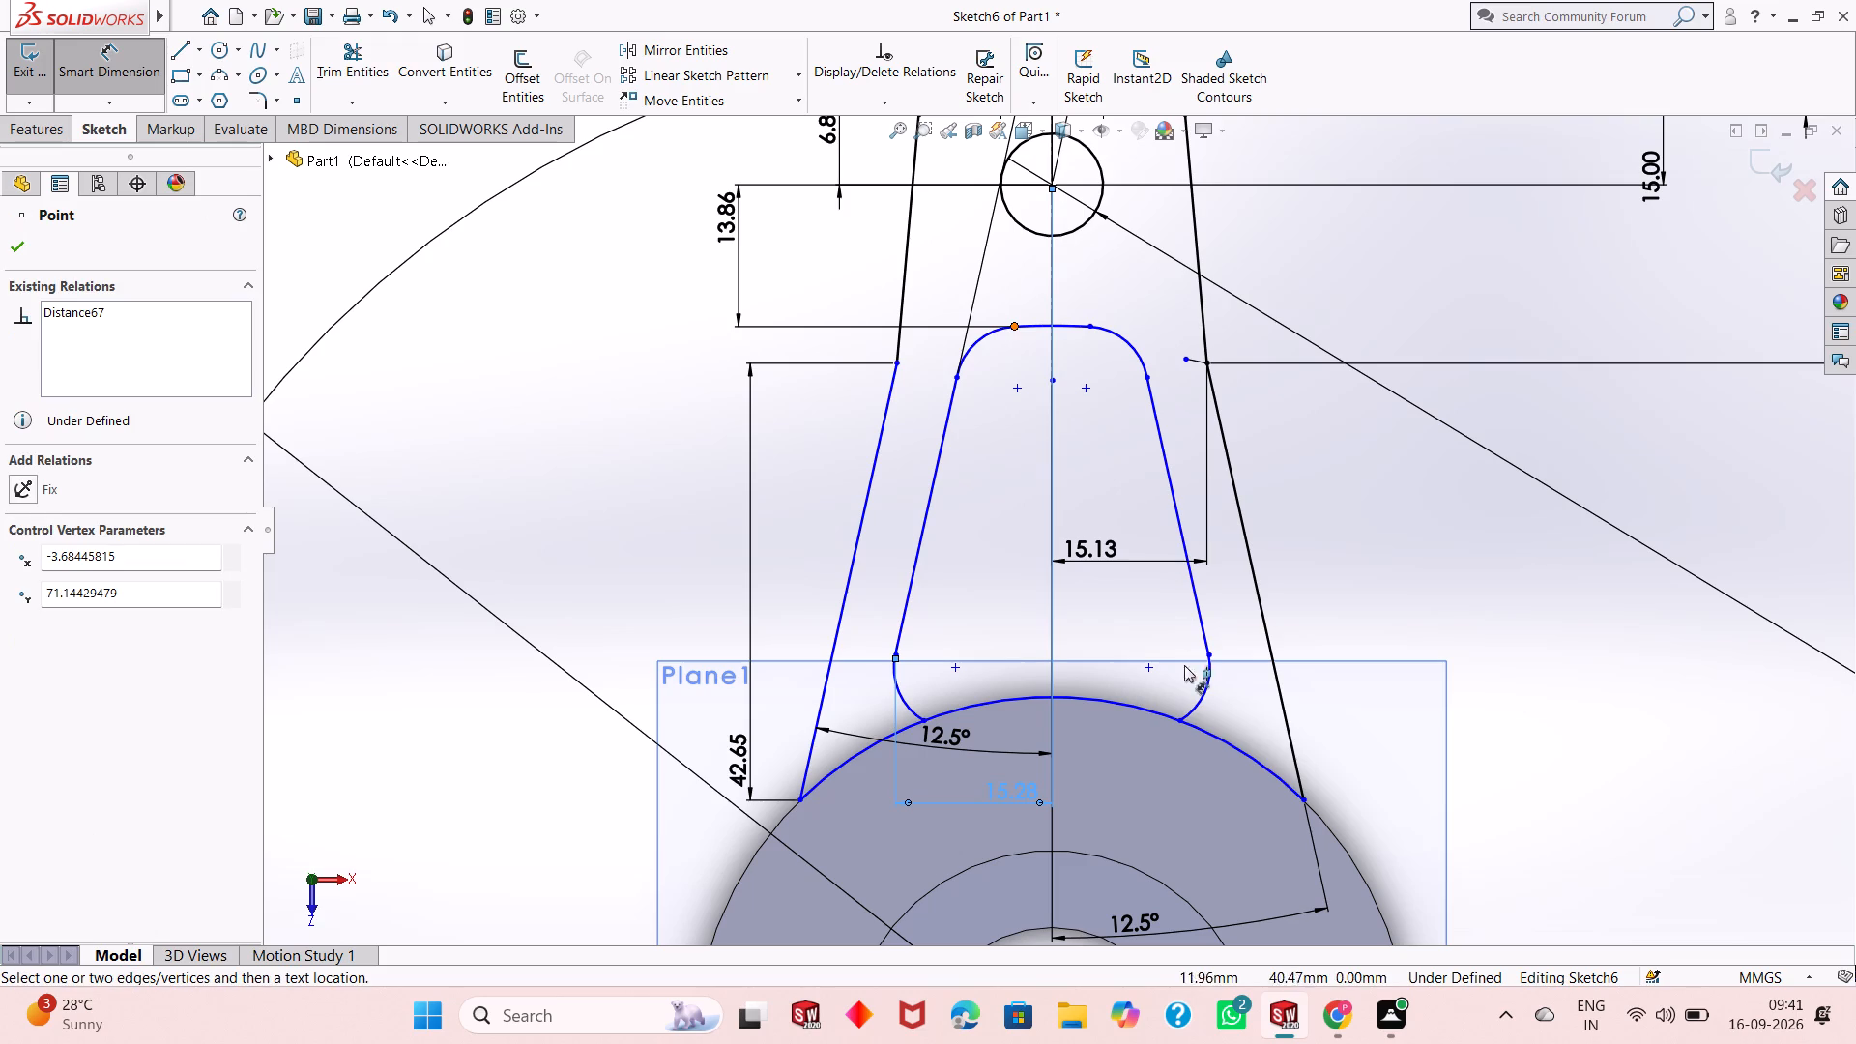
left_click(1307, 803)
left_click(1583, 630)
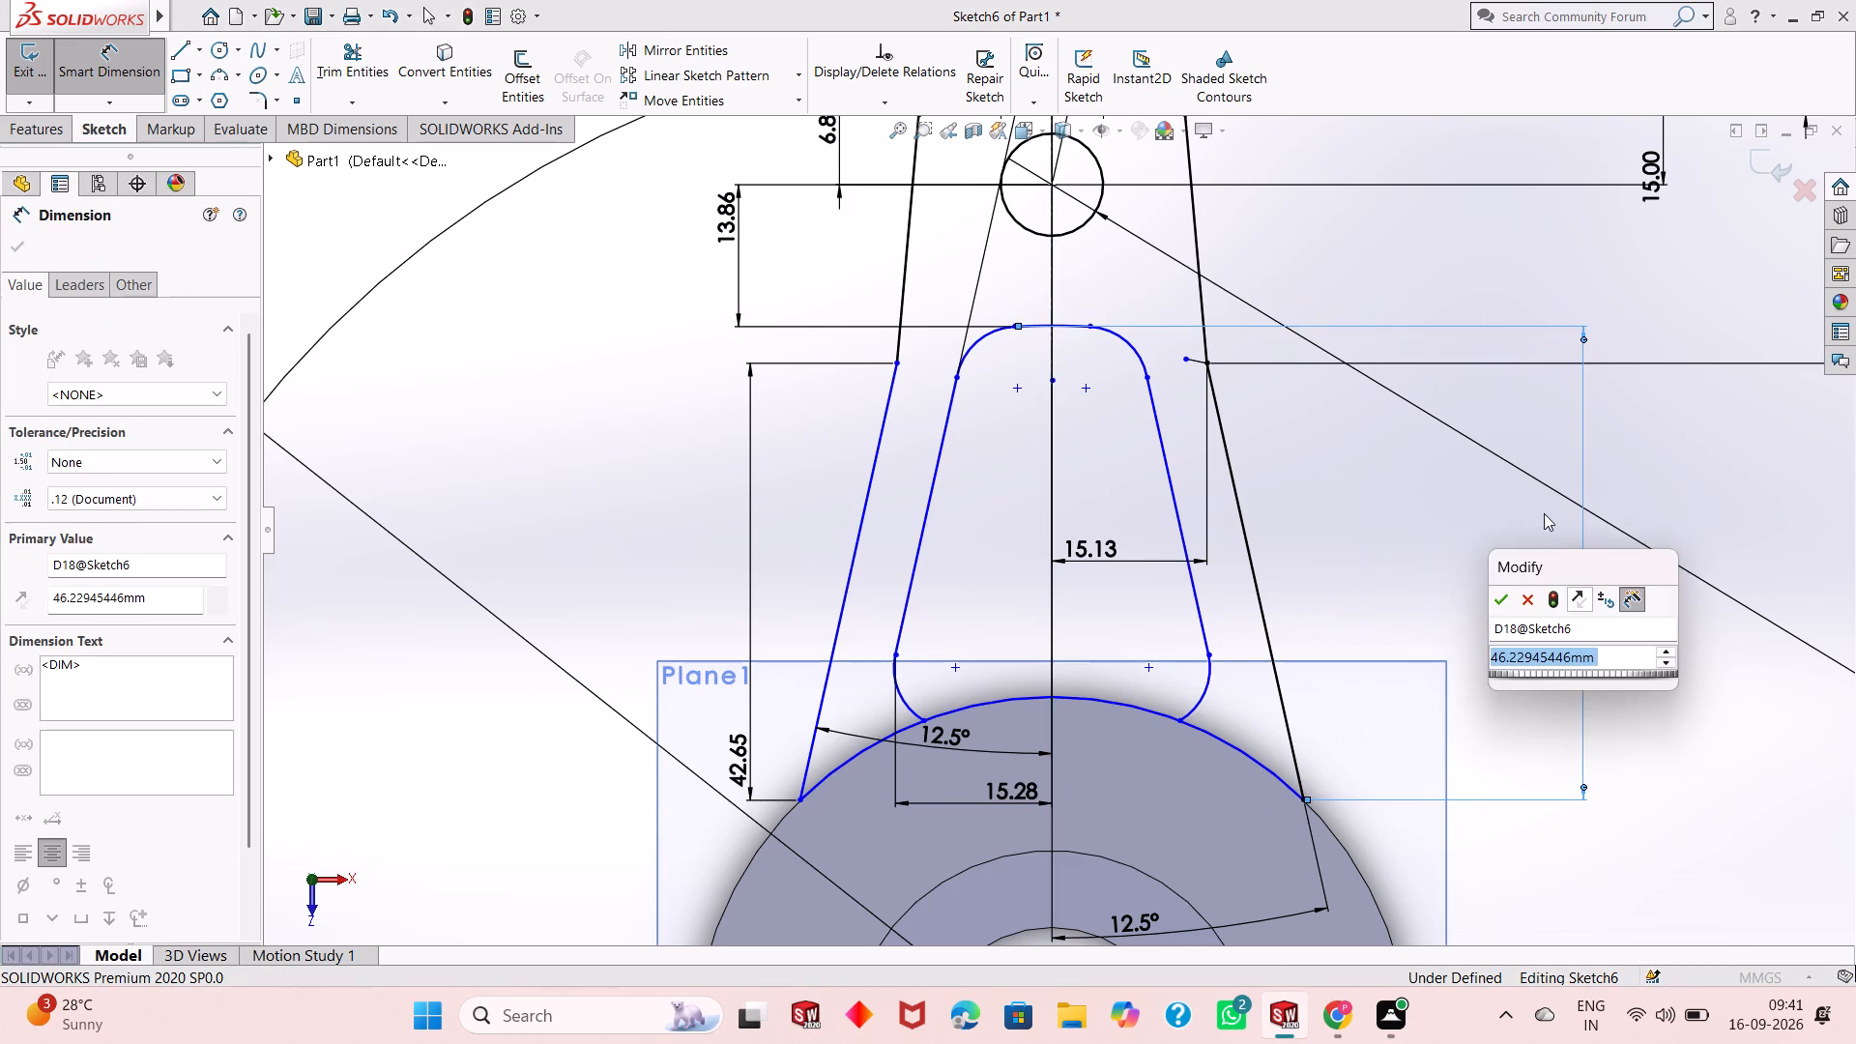
left_click(1503, 599)
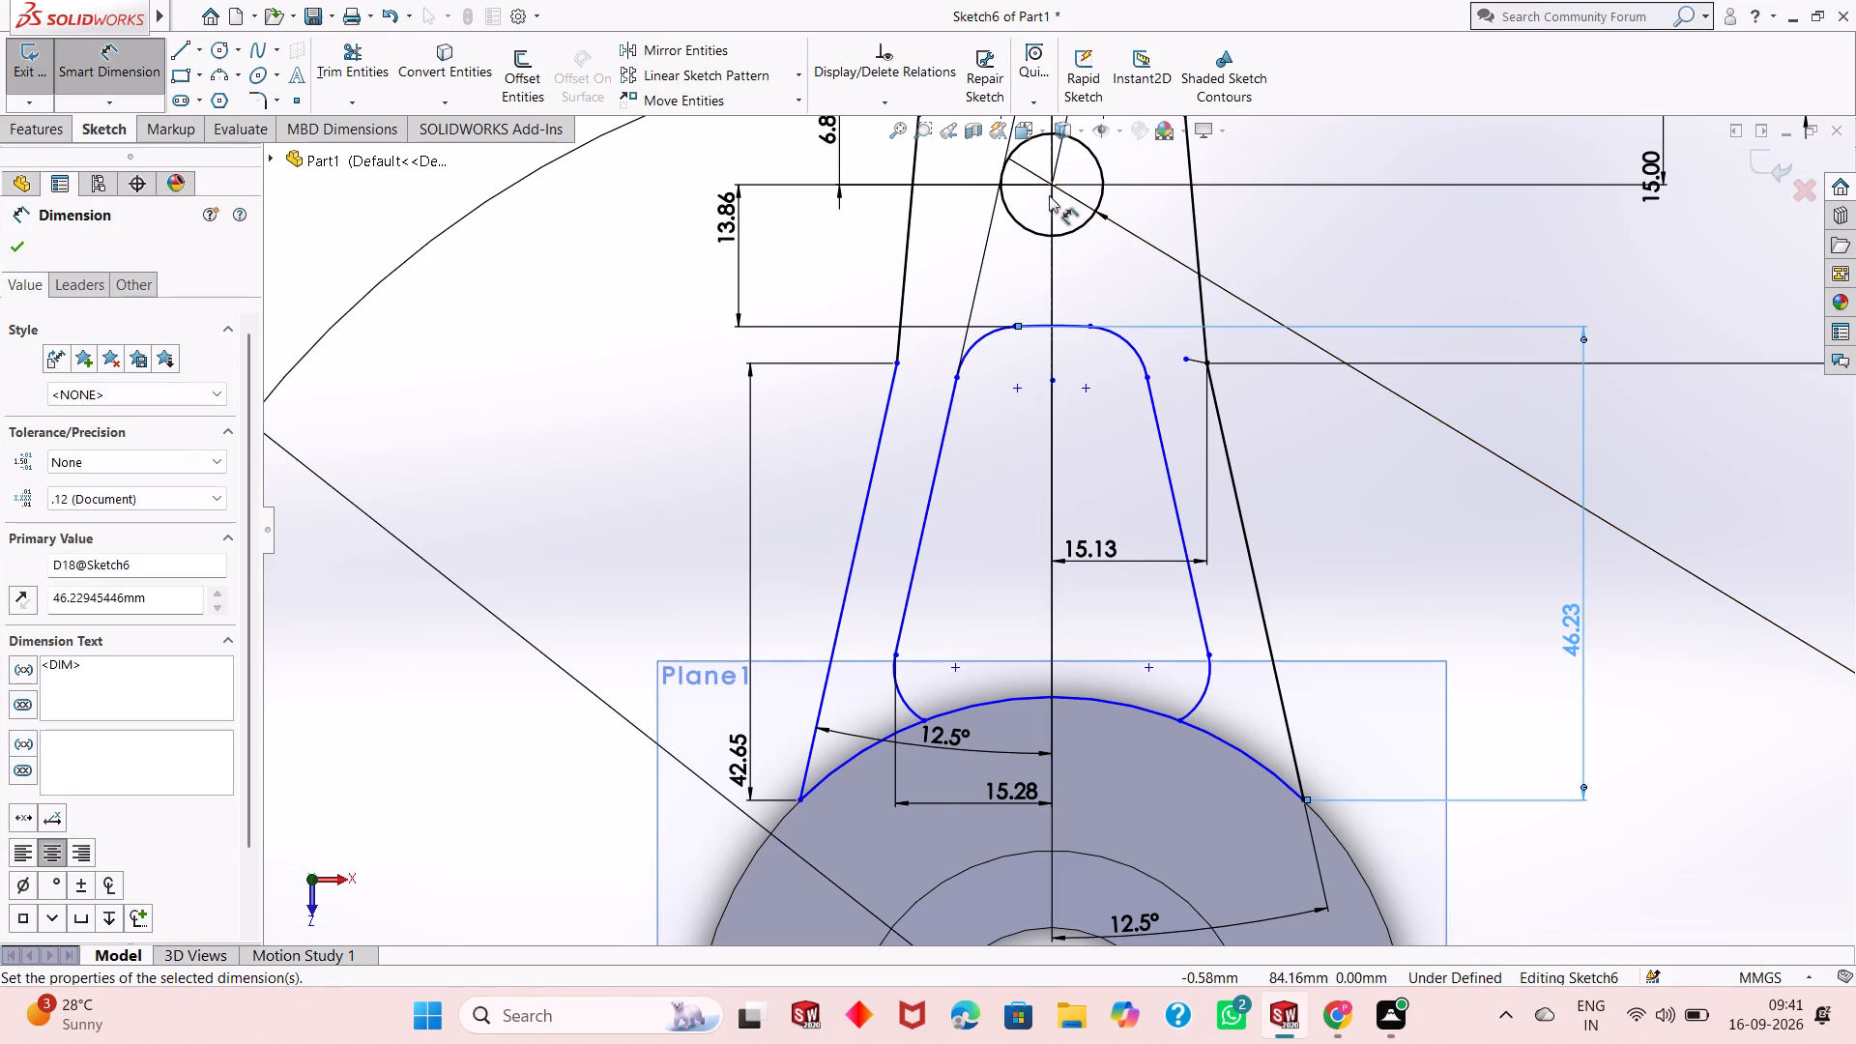
Dimension the horizontal distance from the lug's circle centre to the right end of the window's top edge.
left_click(1053, 187)
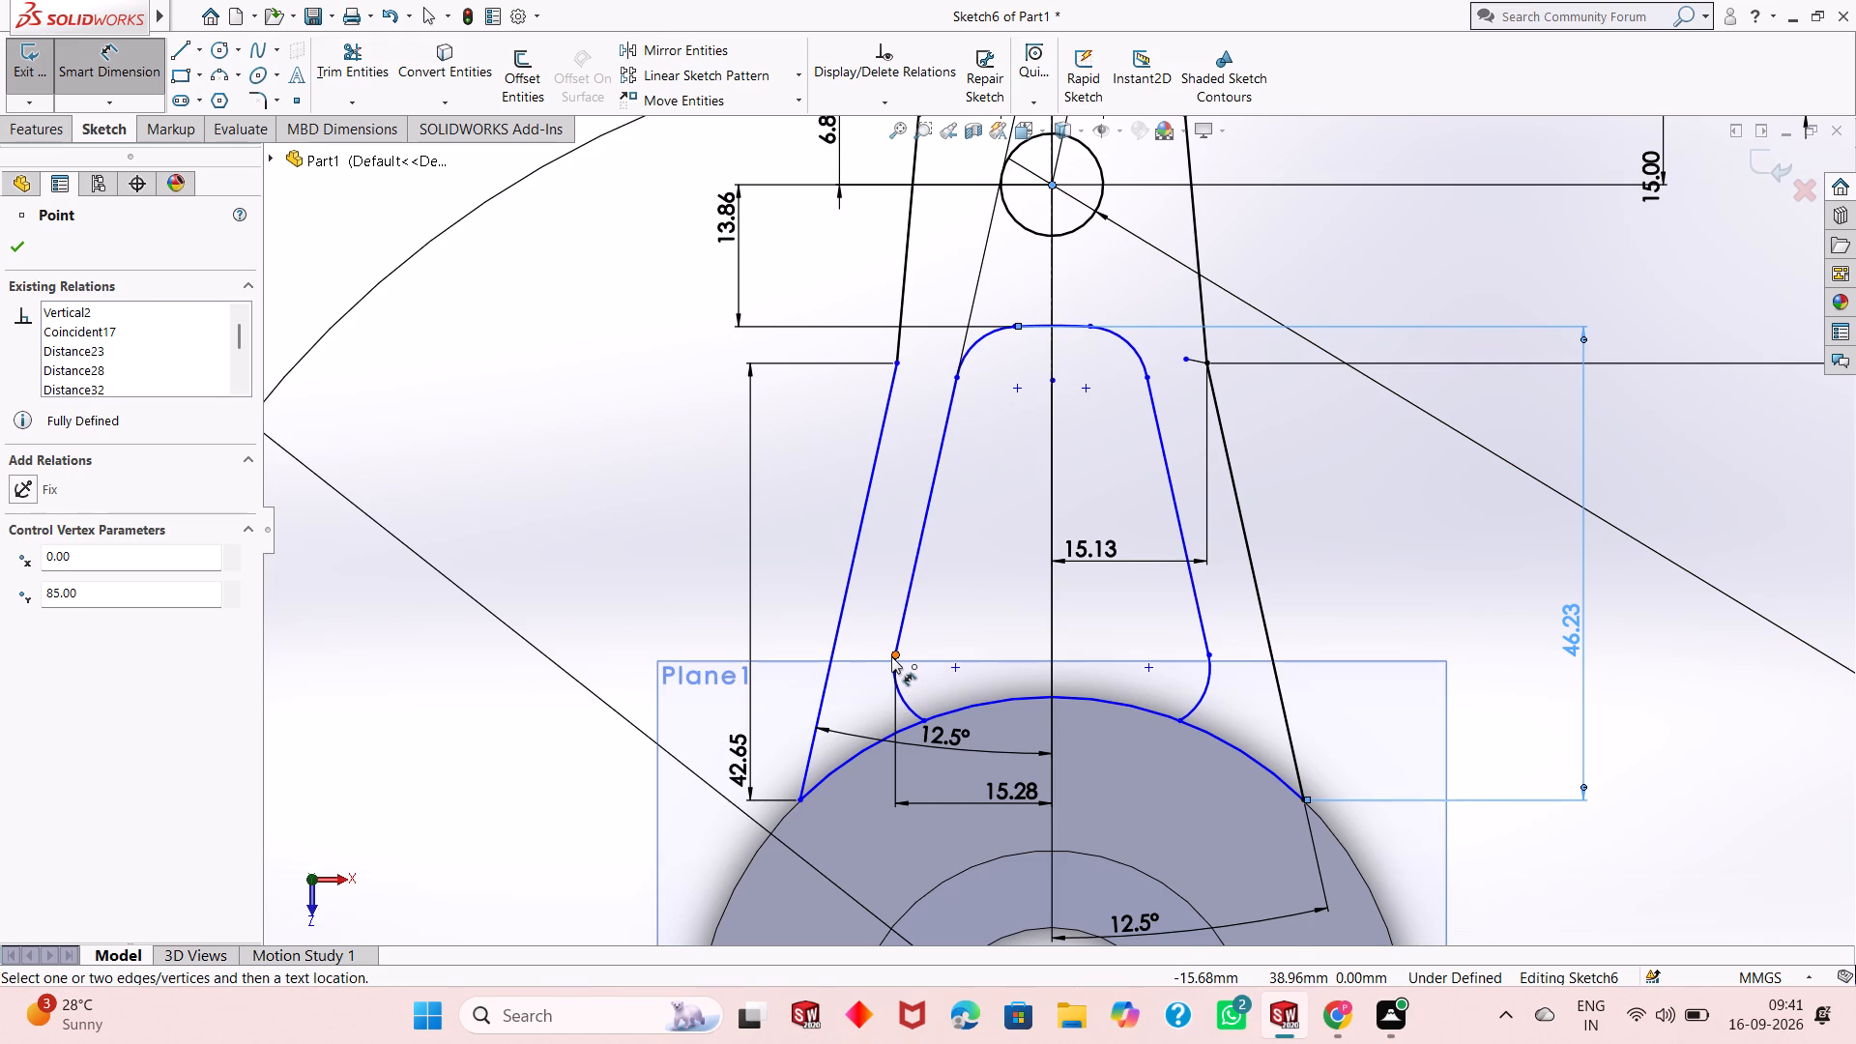
left_click(1088, 325)
left_click(1086, 498)
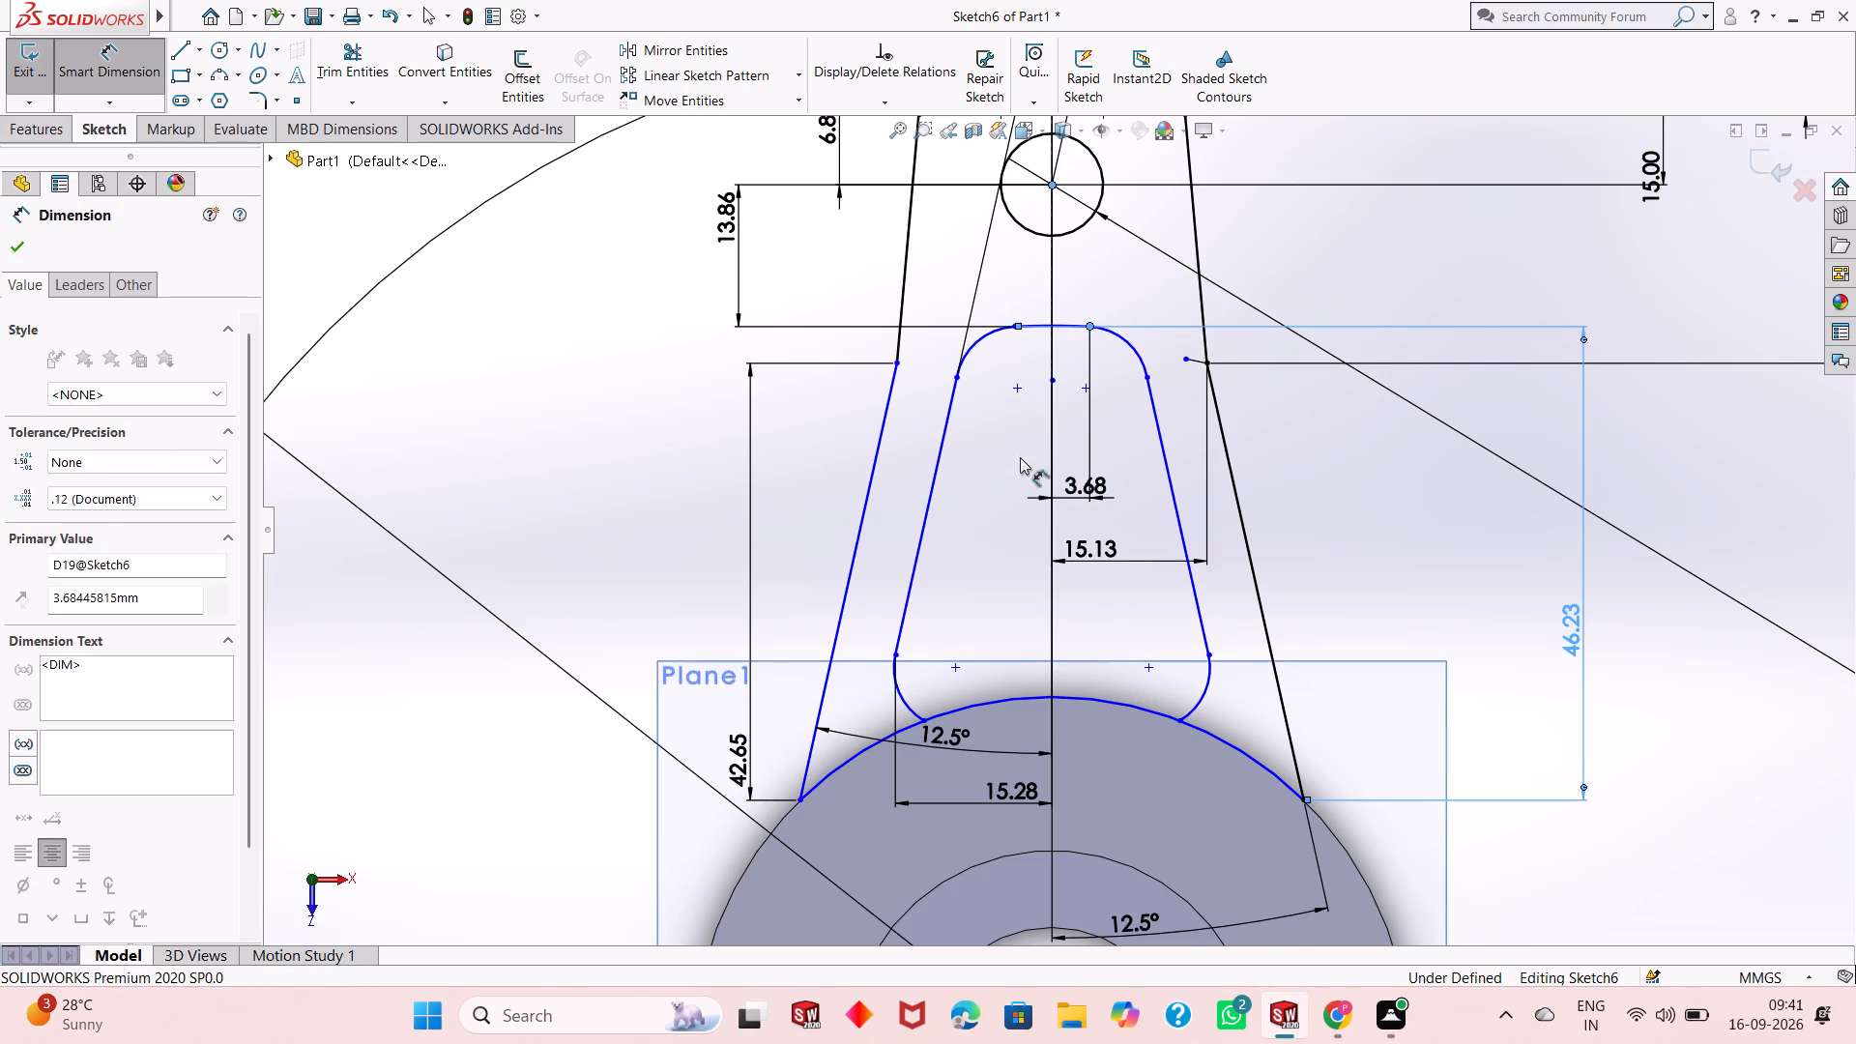
left_click(997, 462)
Dimension the horizontal distance from the upper end of the left lower outer lug line to the right end of the window's top edge.
left_click(901, 366)
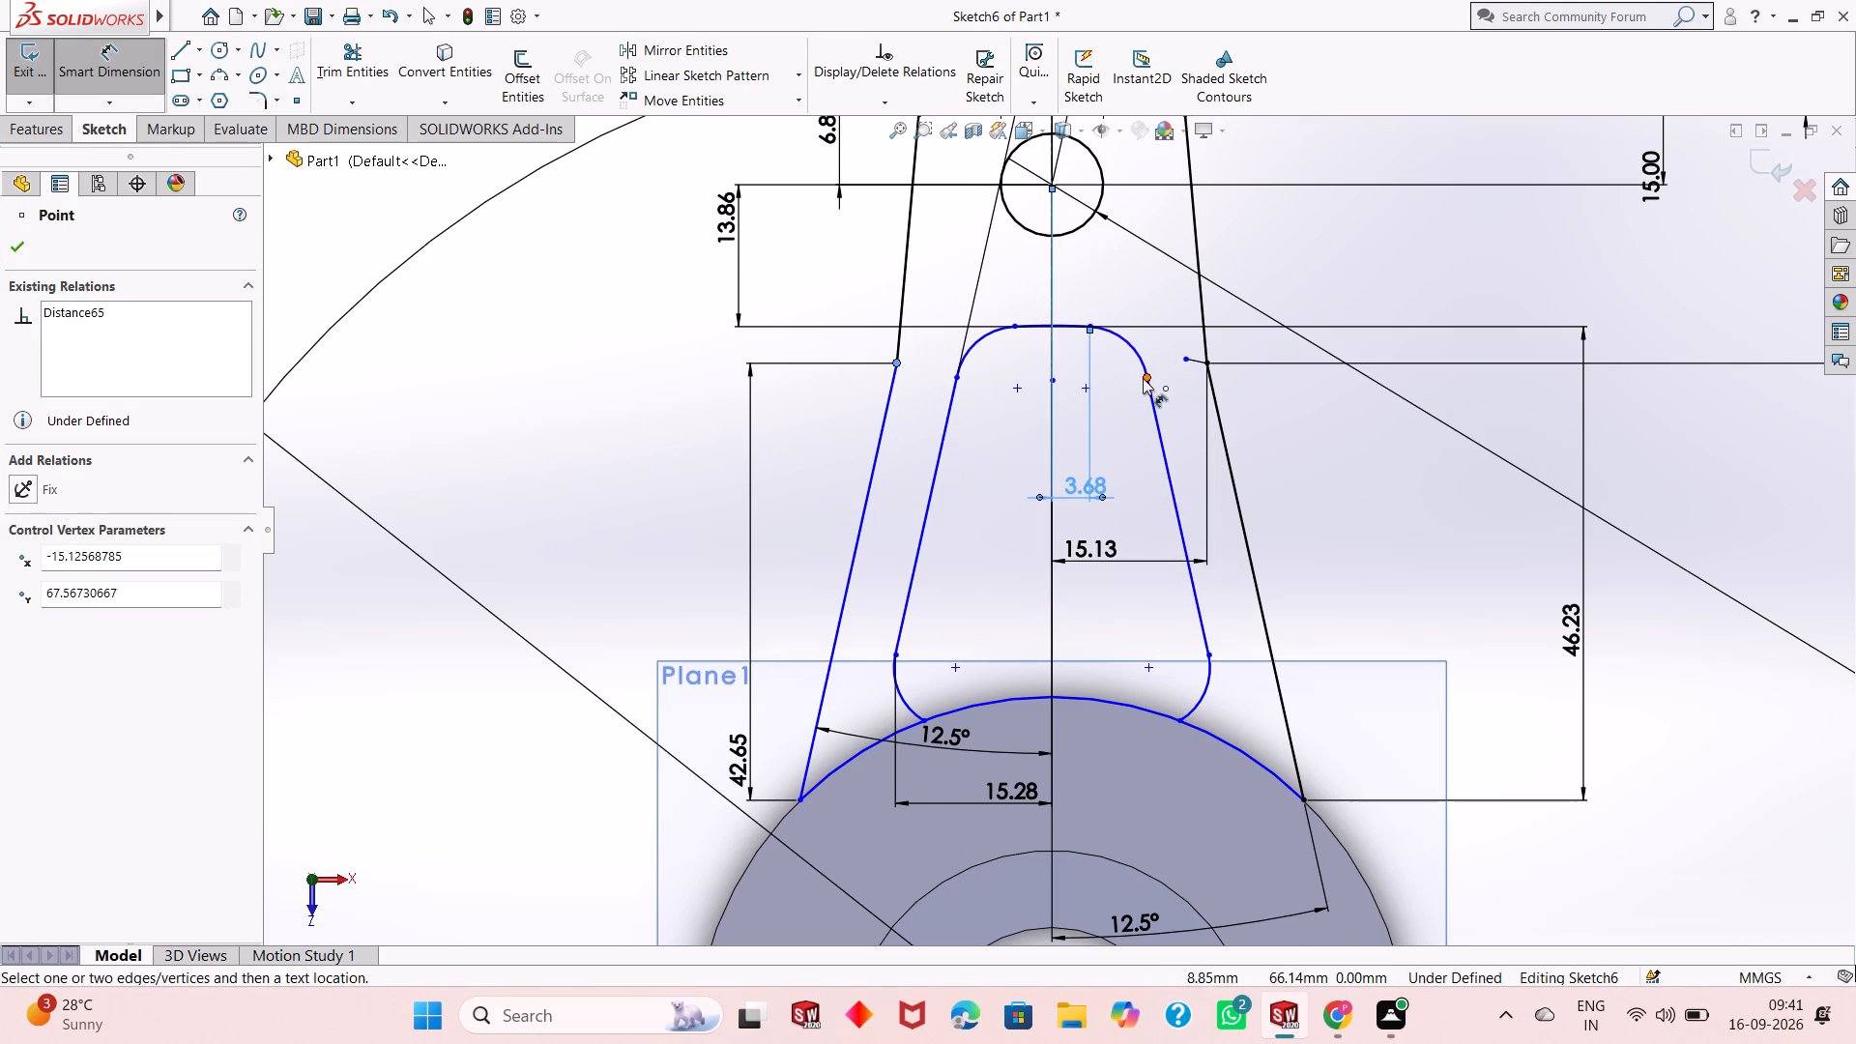
left_click(1086, 325)
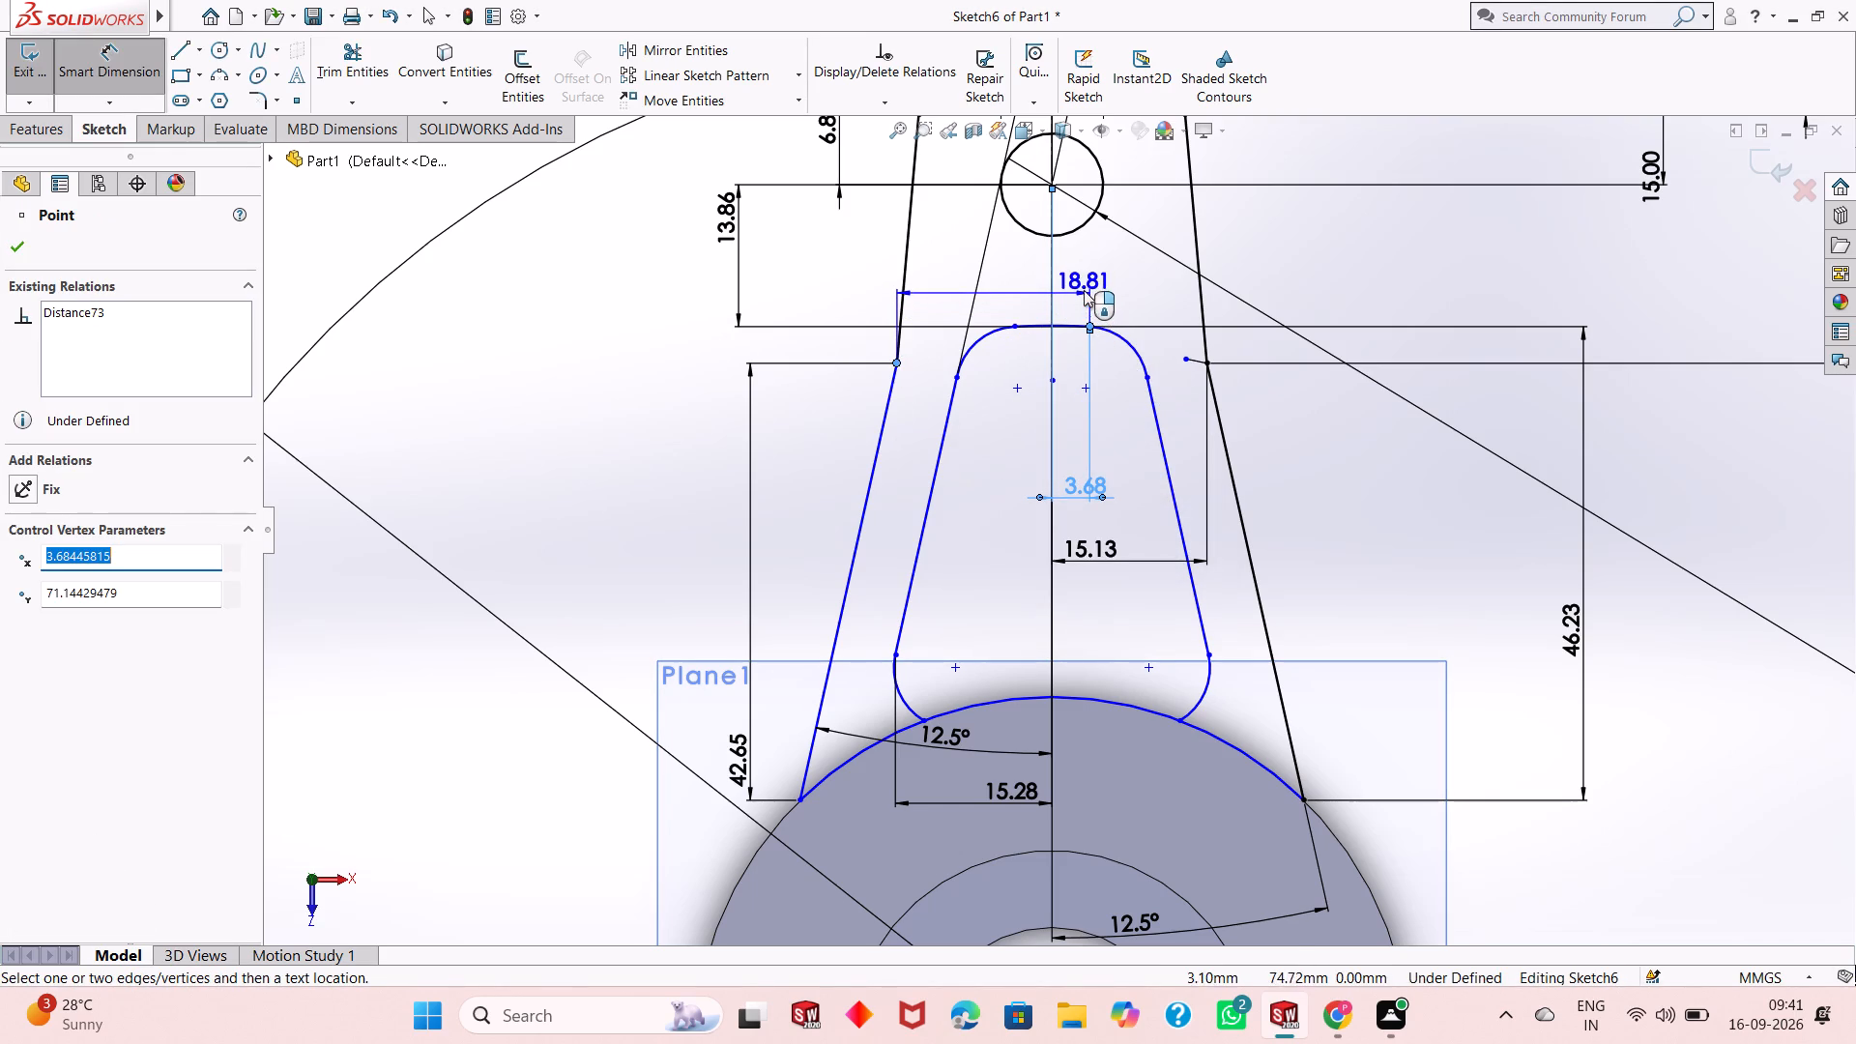
left_click(1083, 289)
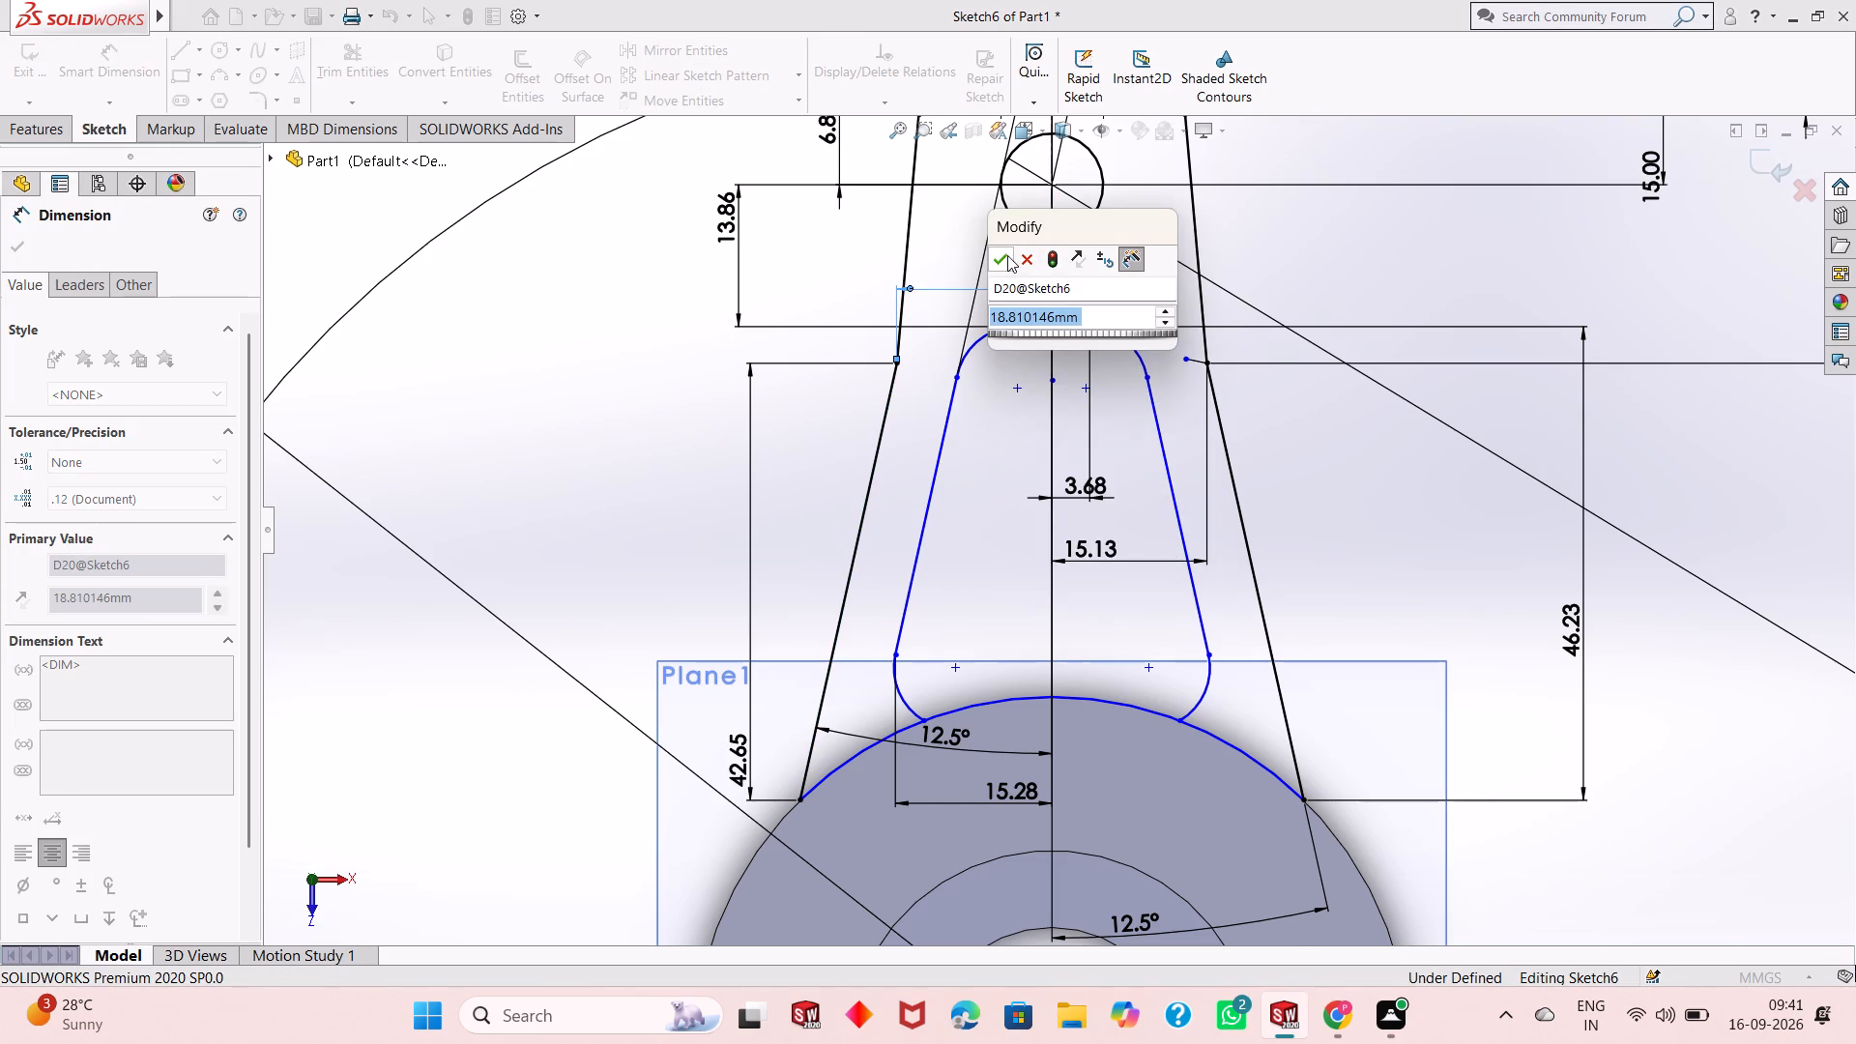
left_click(1006, 256)
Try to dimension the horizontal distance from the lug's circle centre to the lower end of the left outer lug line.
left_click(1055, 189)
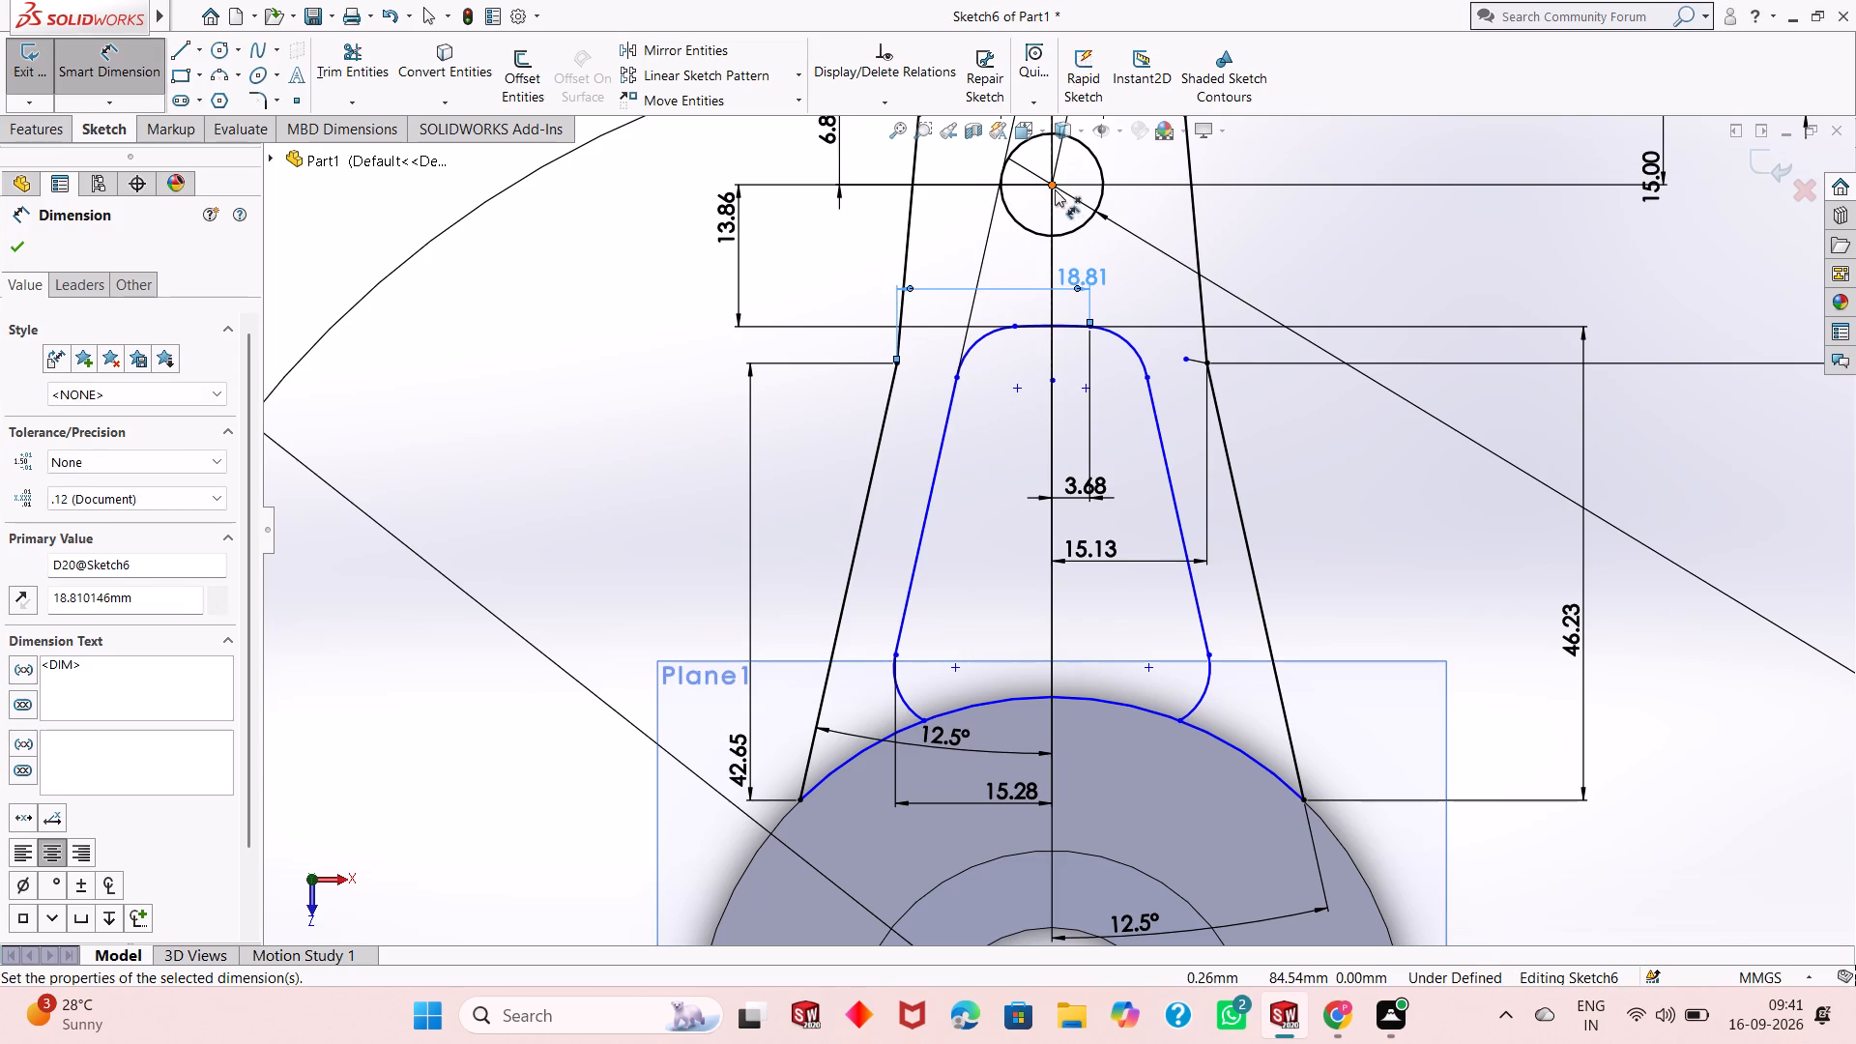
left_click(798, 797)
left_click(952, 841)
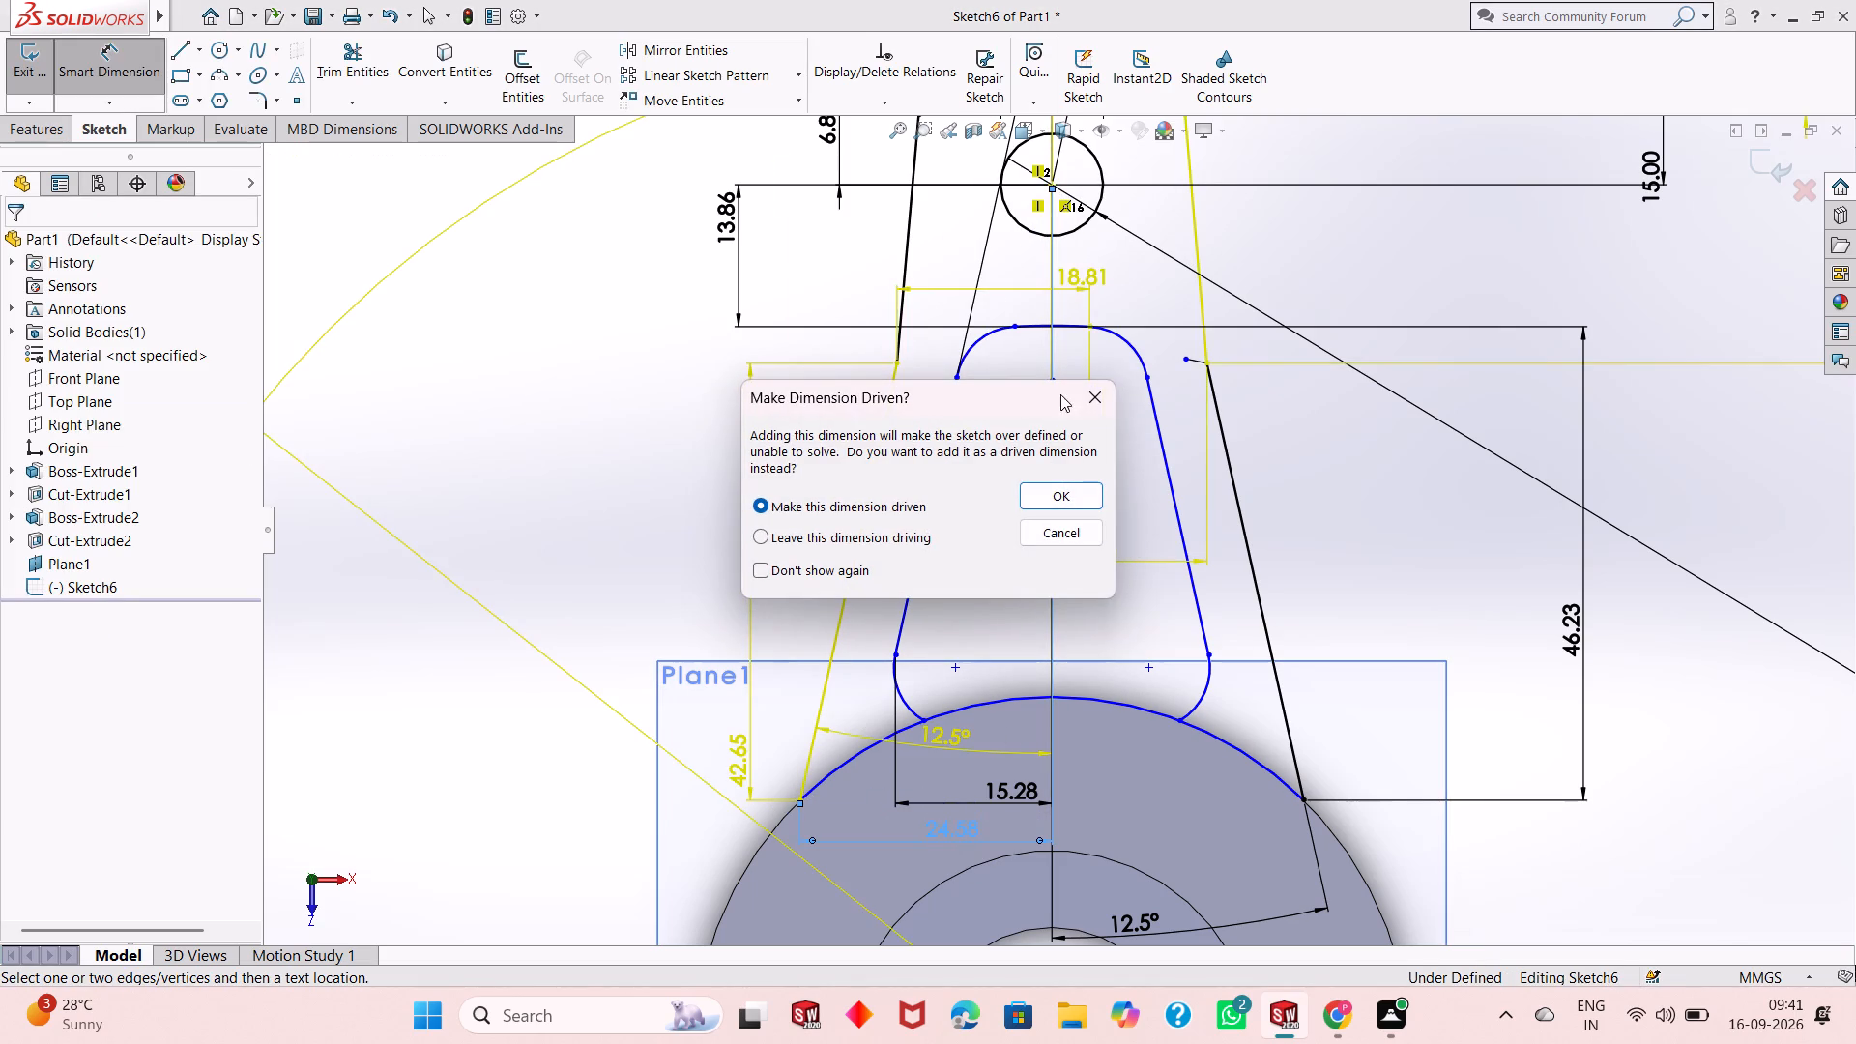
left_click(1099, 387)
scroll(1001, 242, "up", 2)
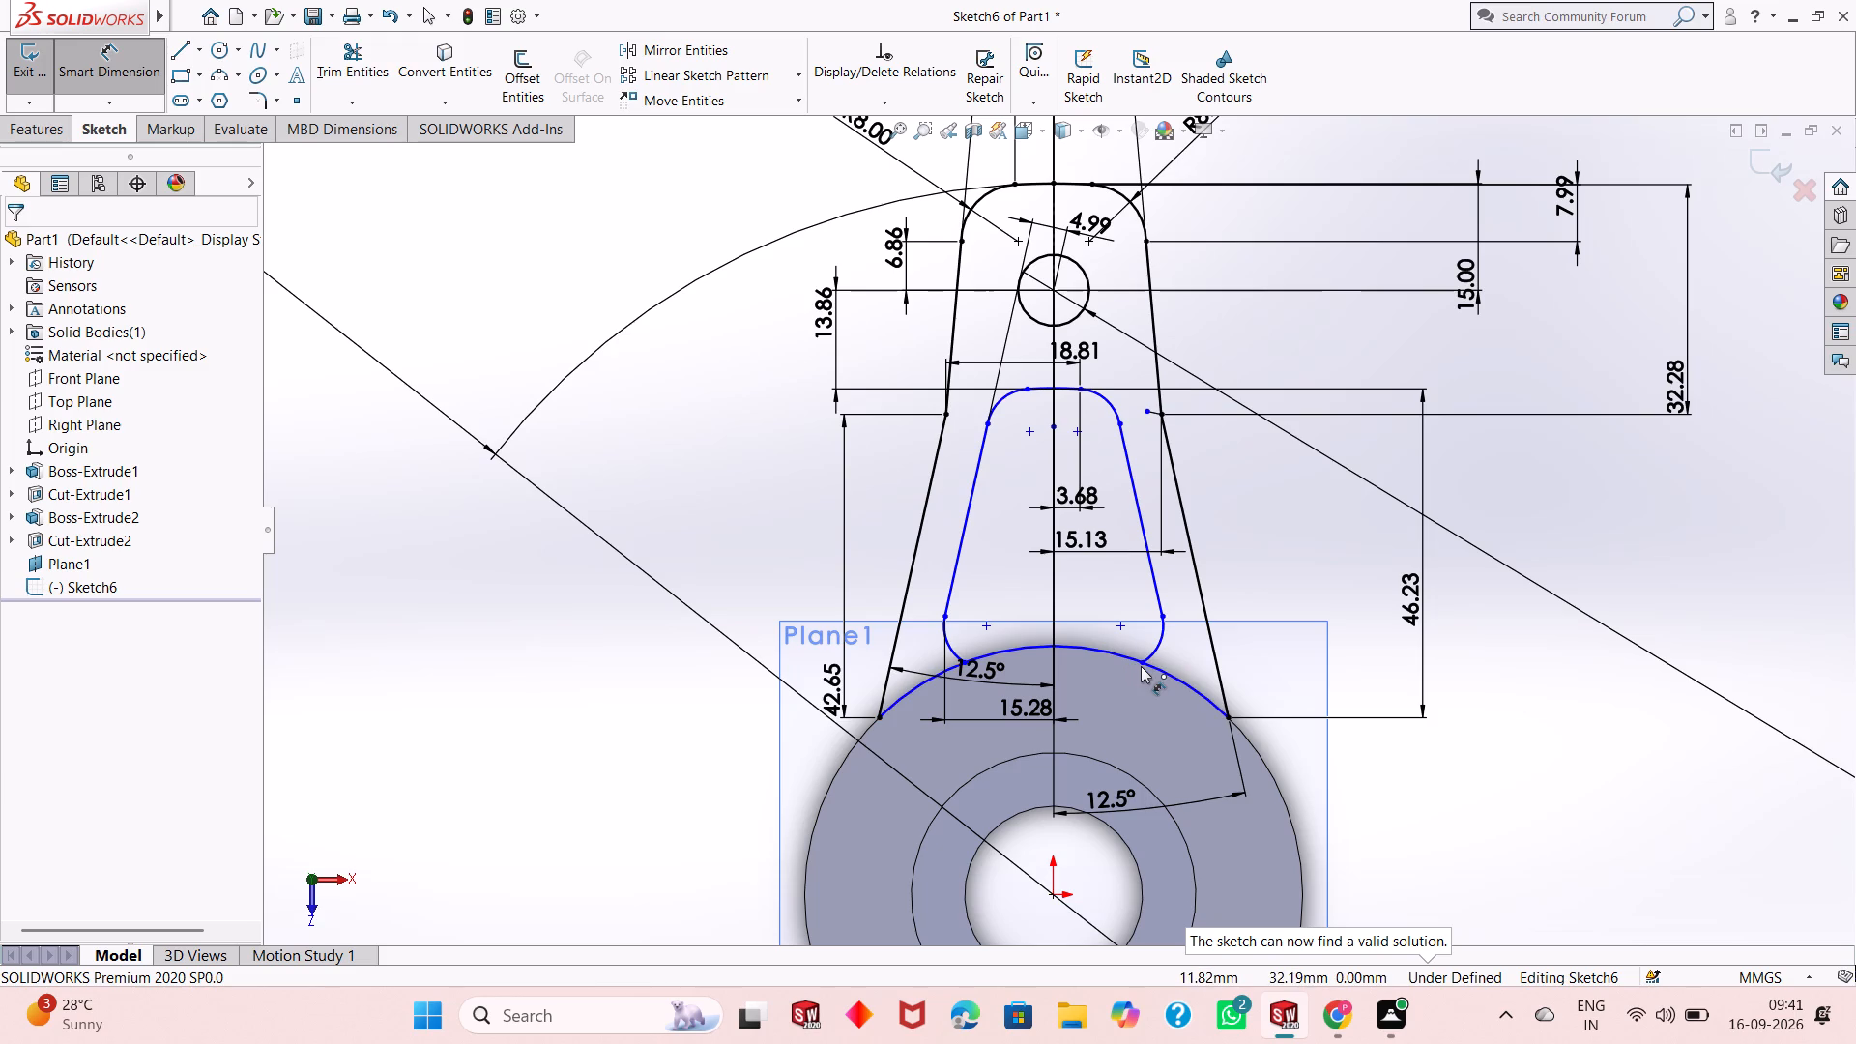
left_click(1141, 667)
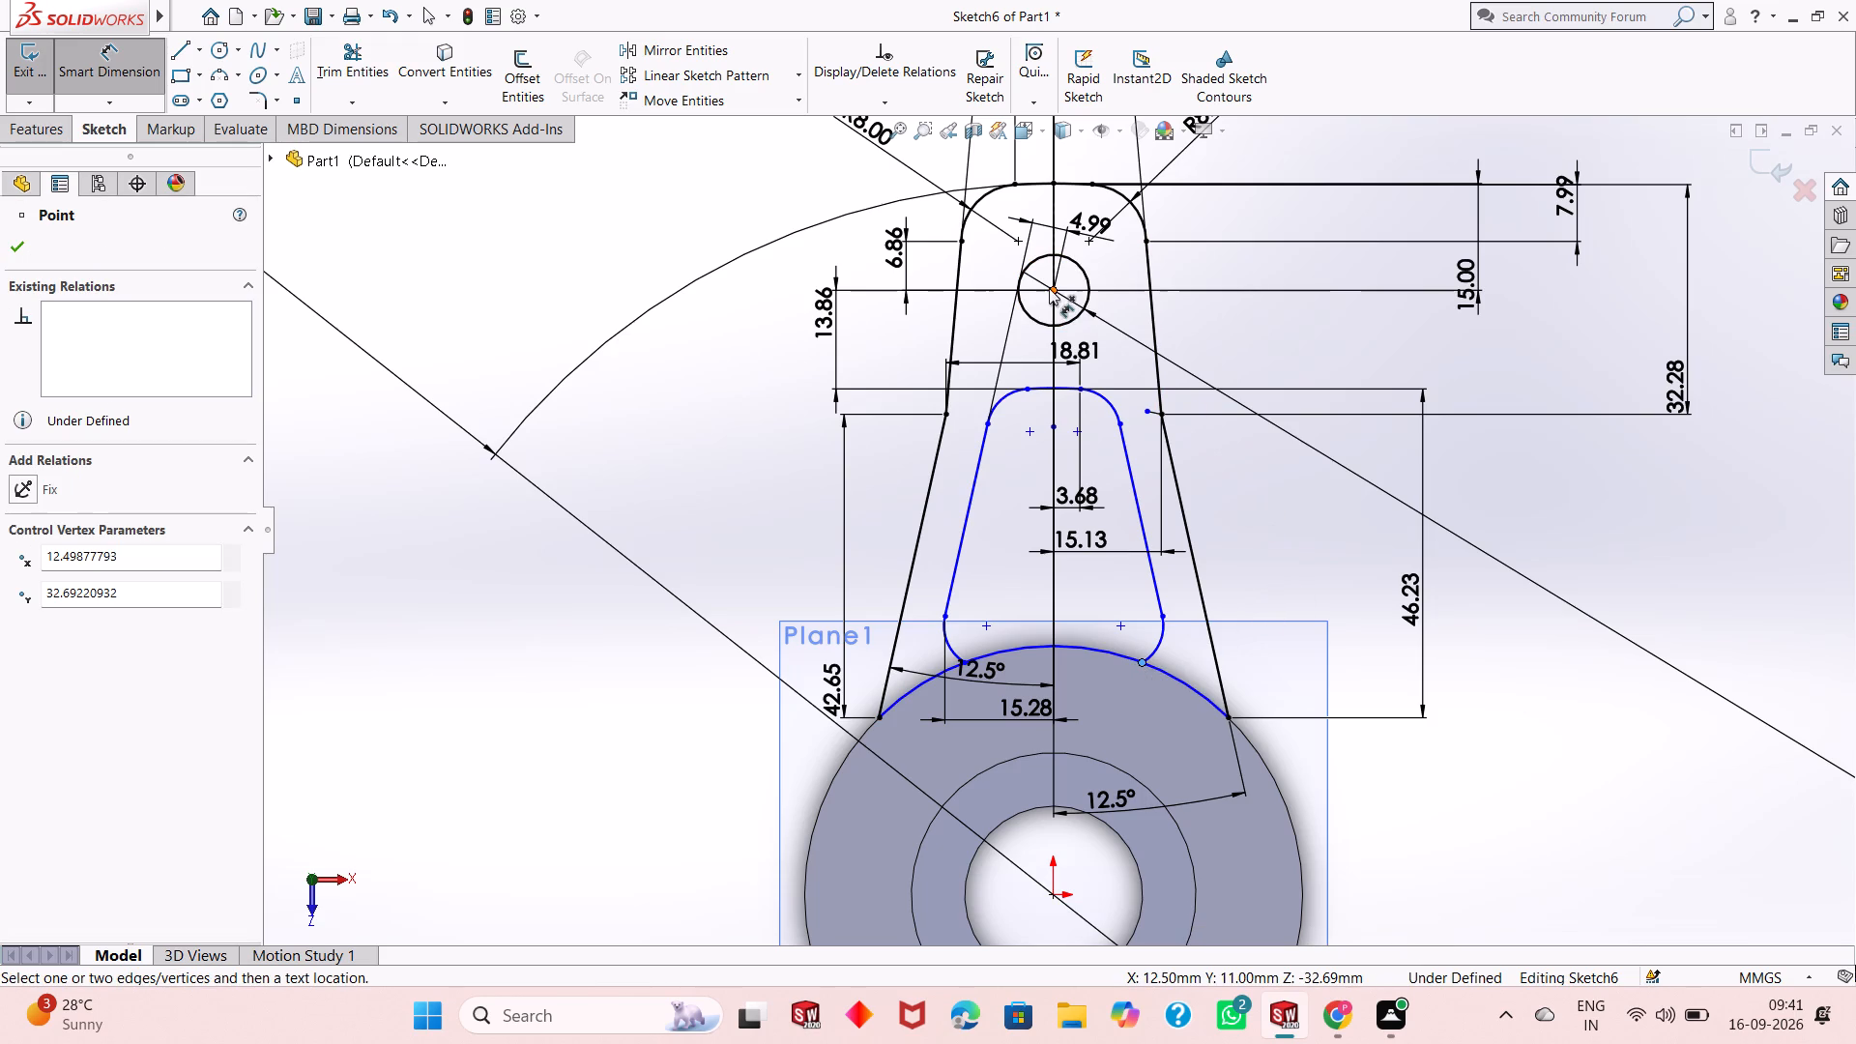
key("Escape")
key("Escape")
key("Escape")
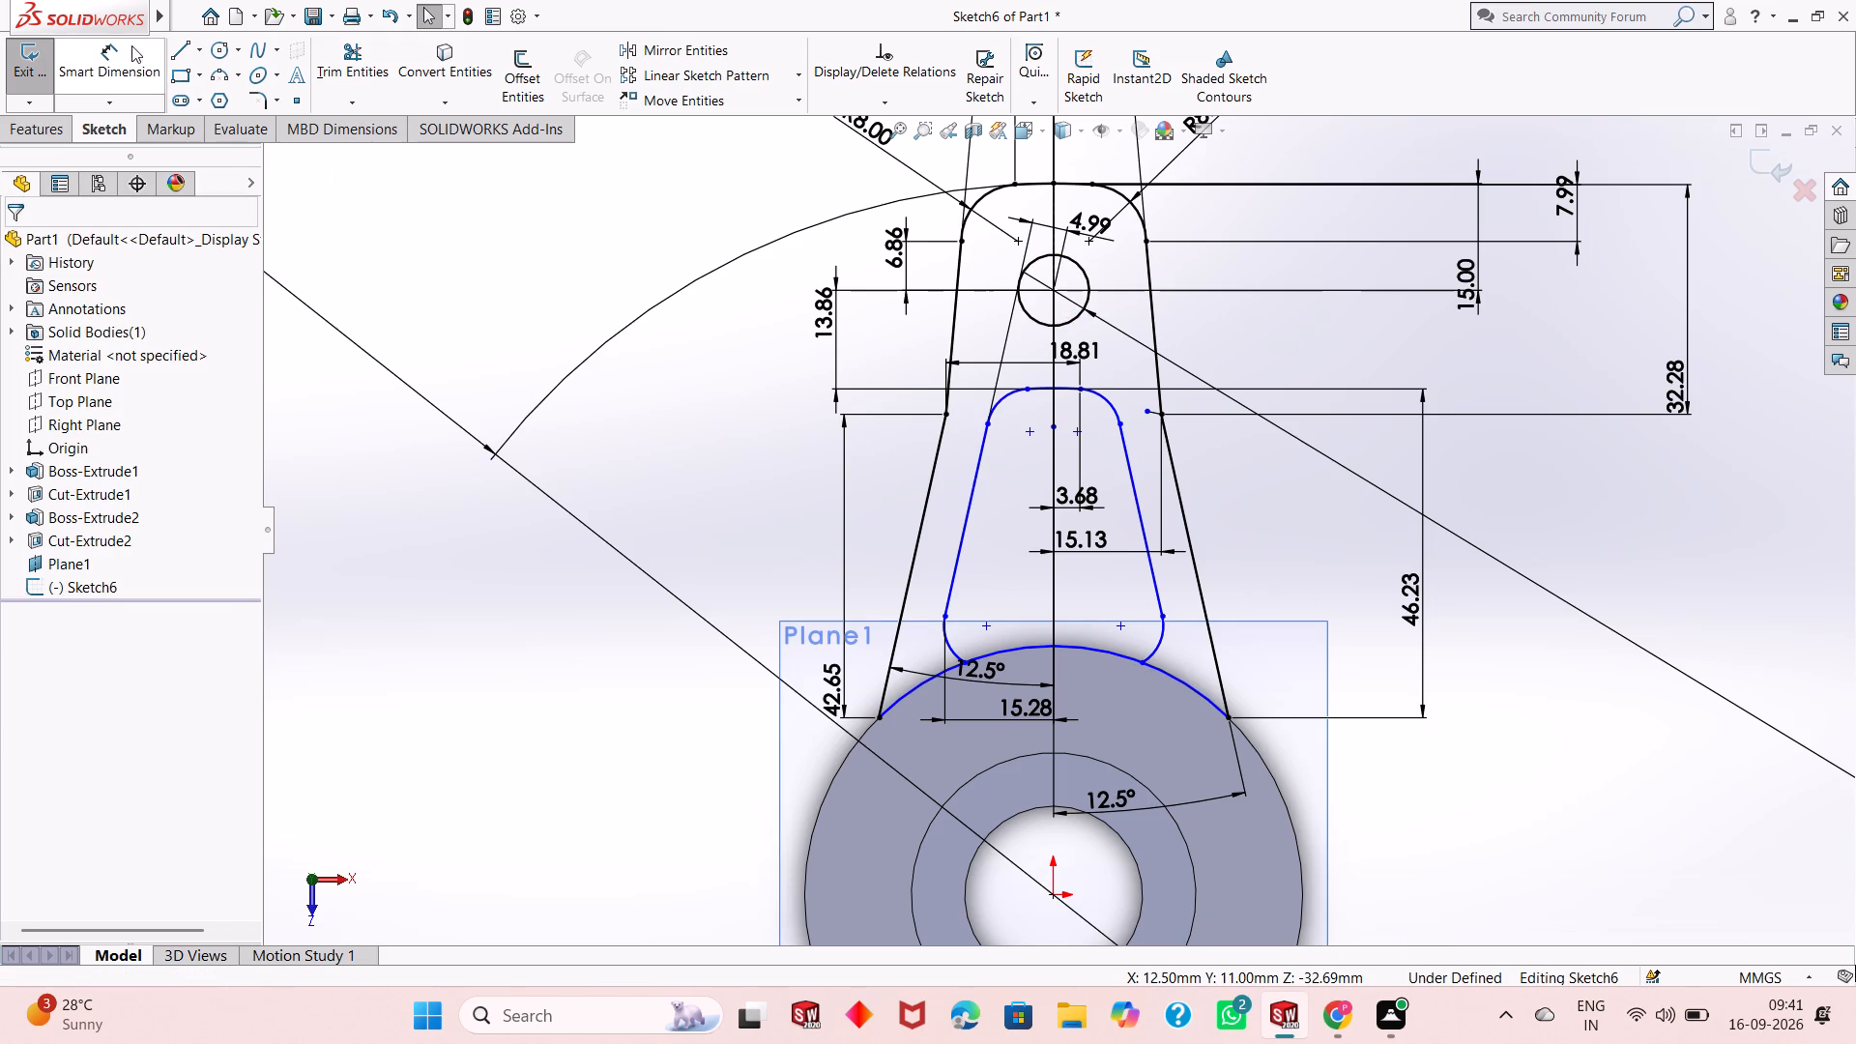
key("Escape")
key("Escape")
Dimension the vertical distance from the lug's circle centre to the lower end of the window's left side line.
left_click(103, 76)
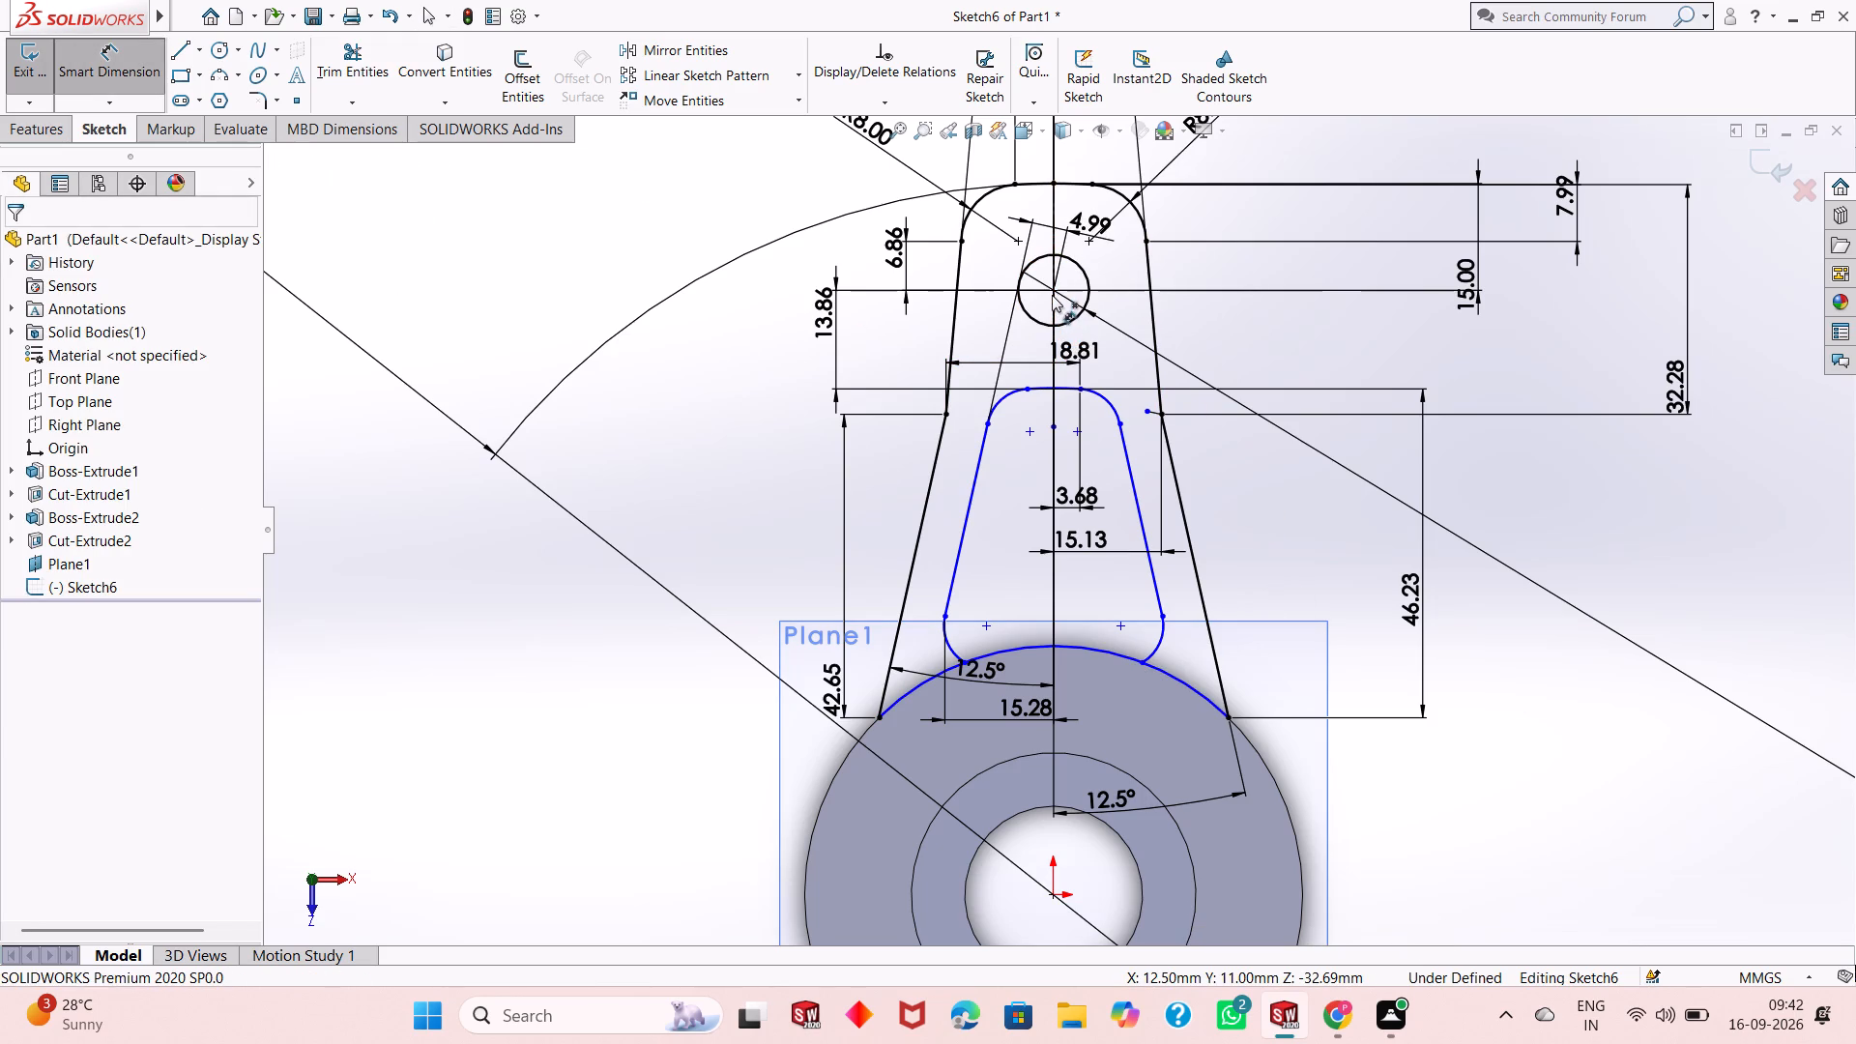
left_click(1052, 294)
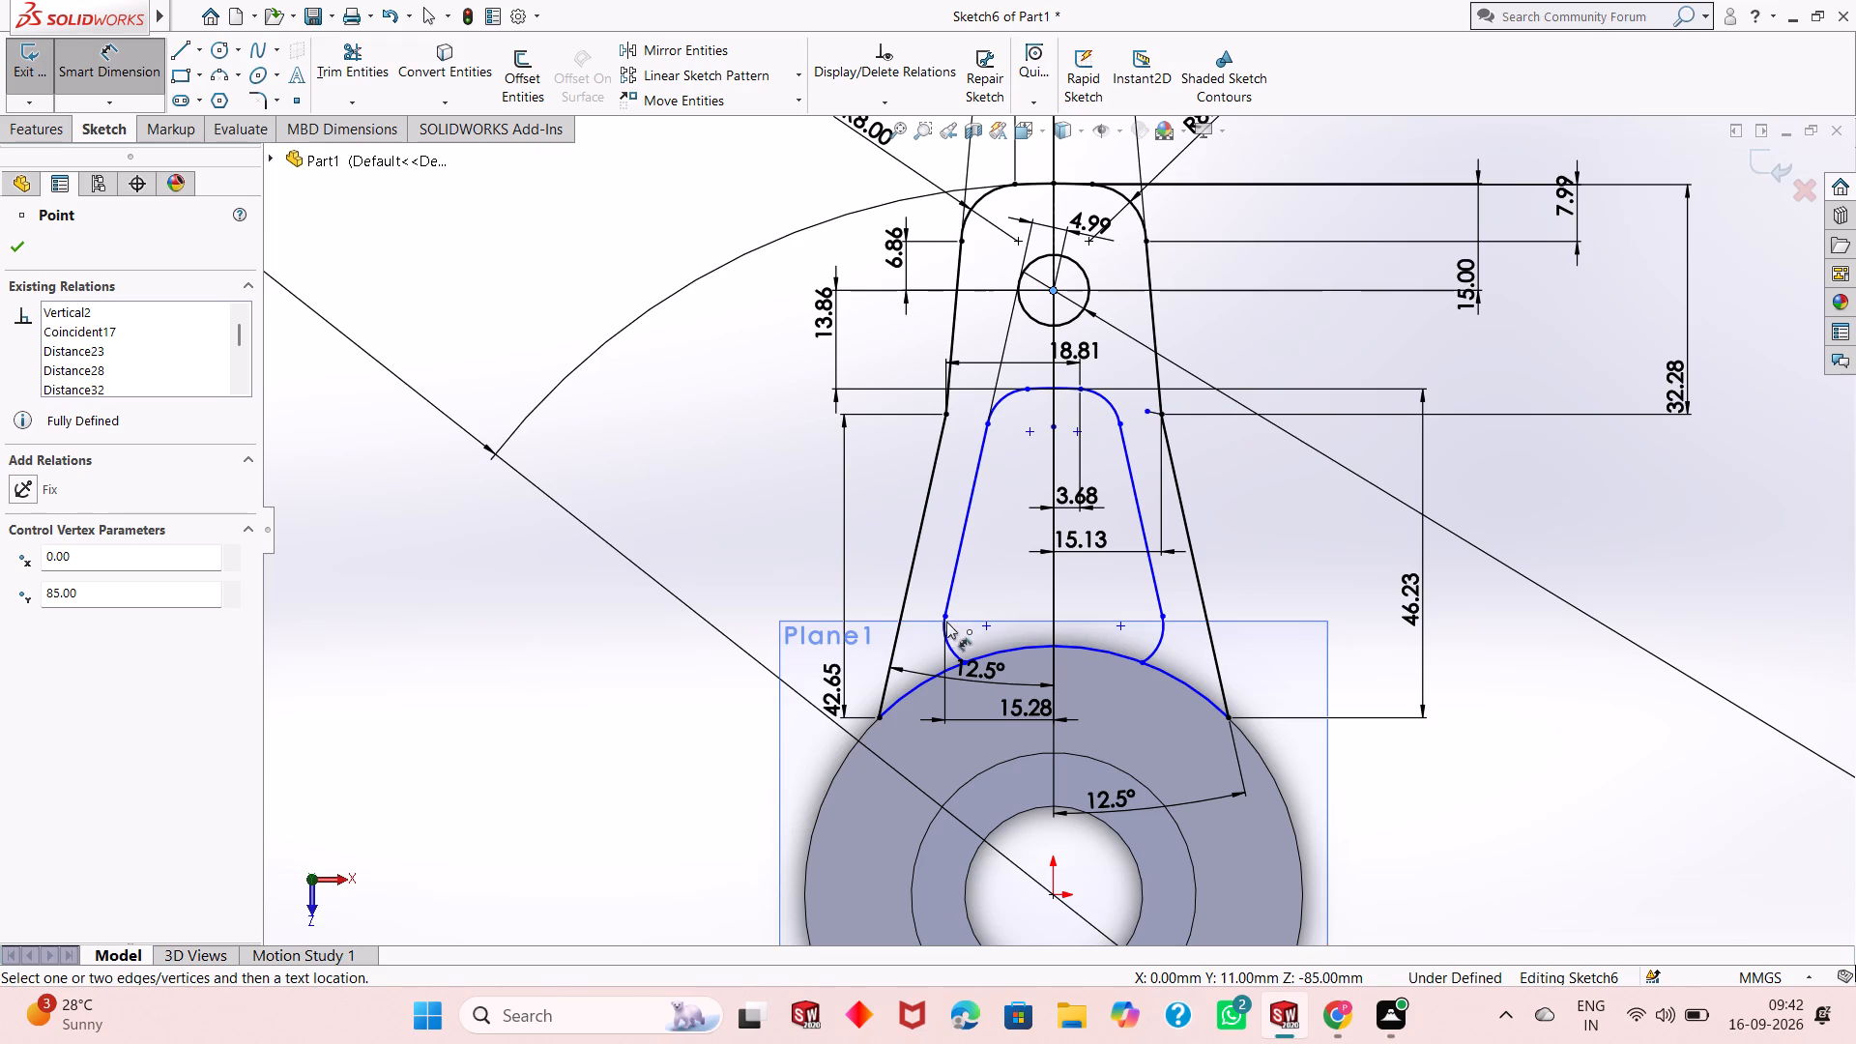
left_click(944, 620)
left_click(683, 599)
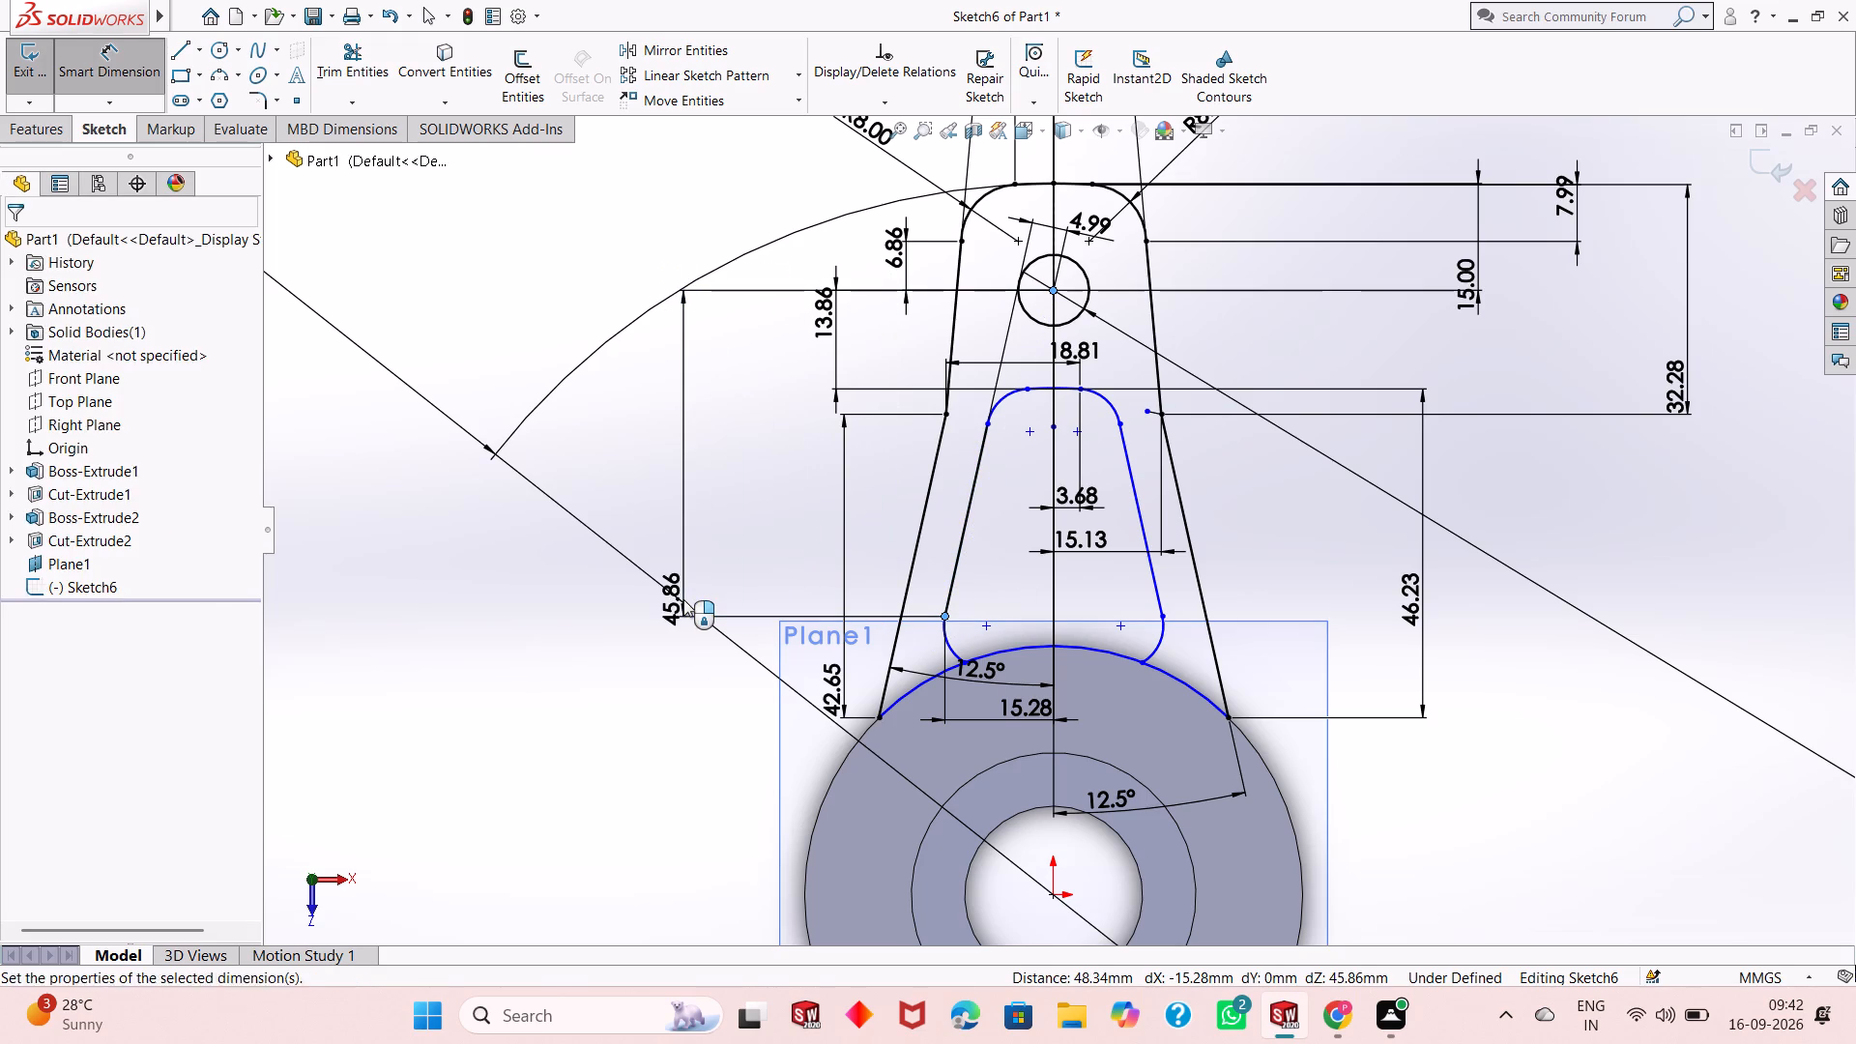
left_click(594, 578)
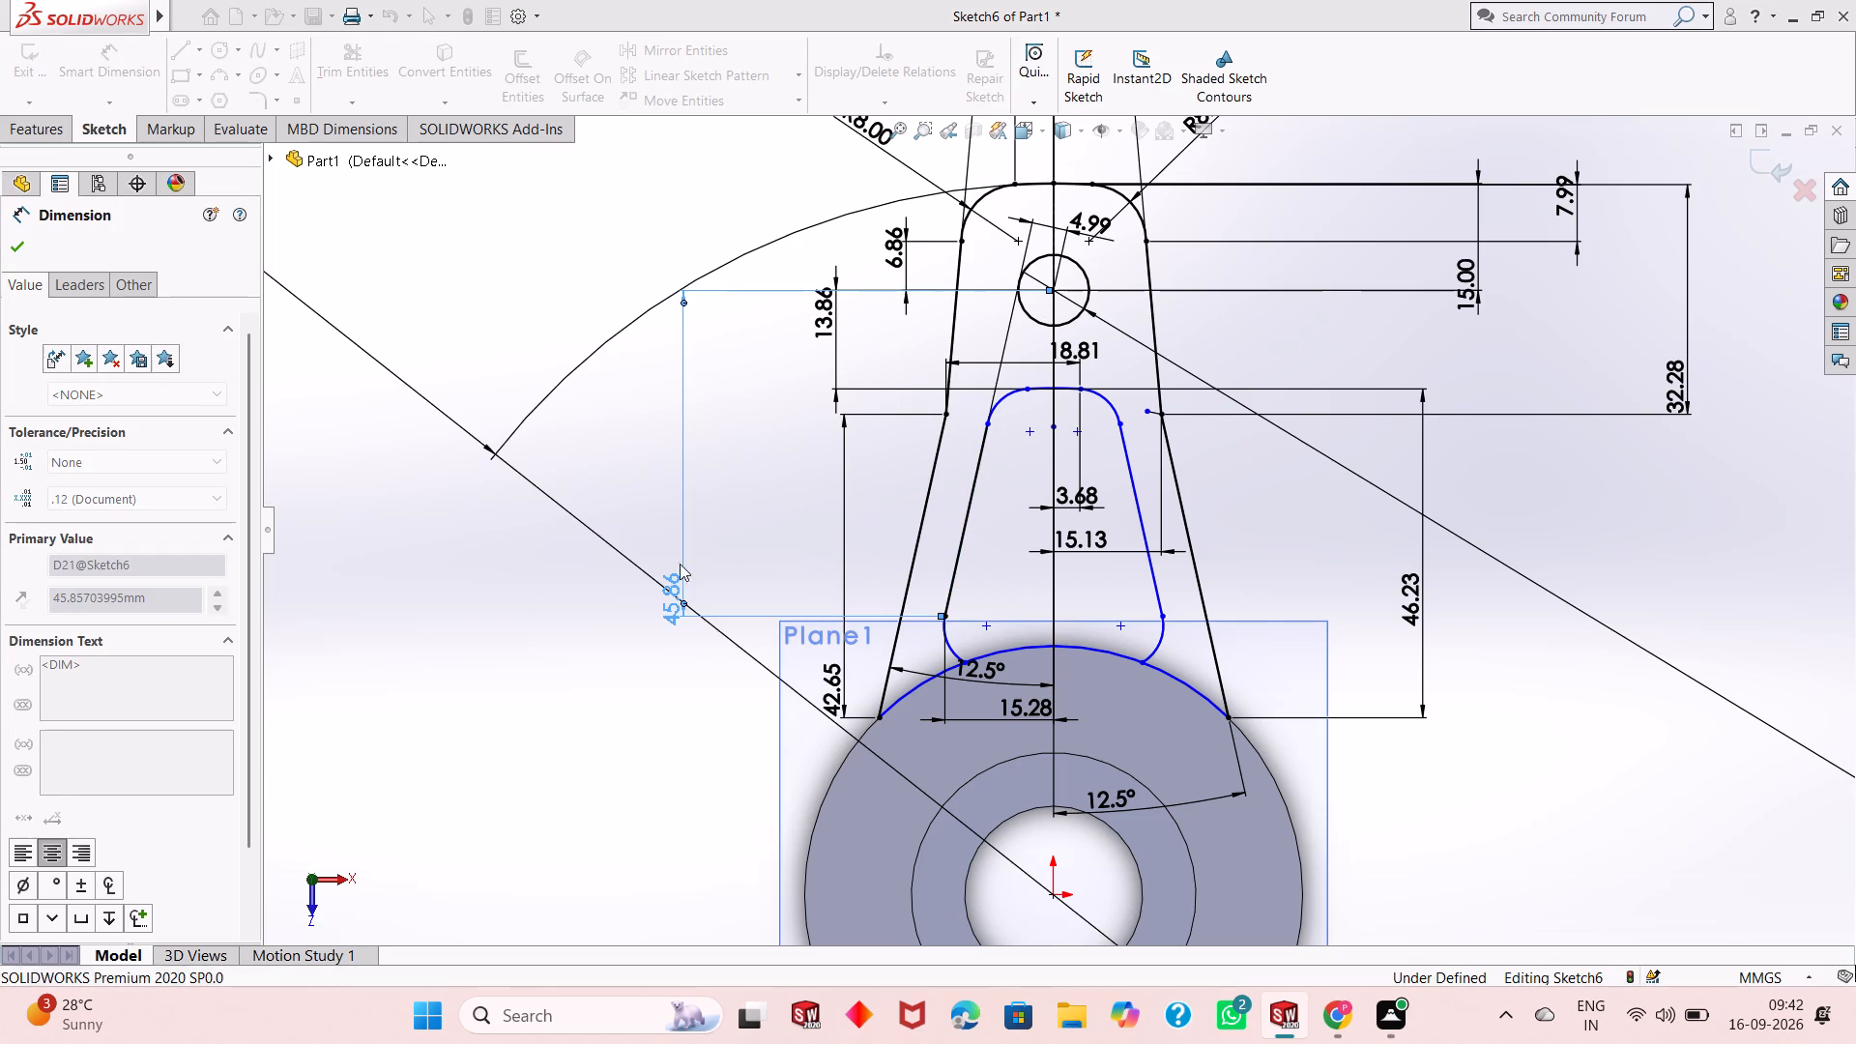
Dimension the horizontal distance from the lug's circle centre to the upper end of the window's left side line.
left_click(1057, 295)
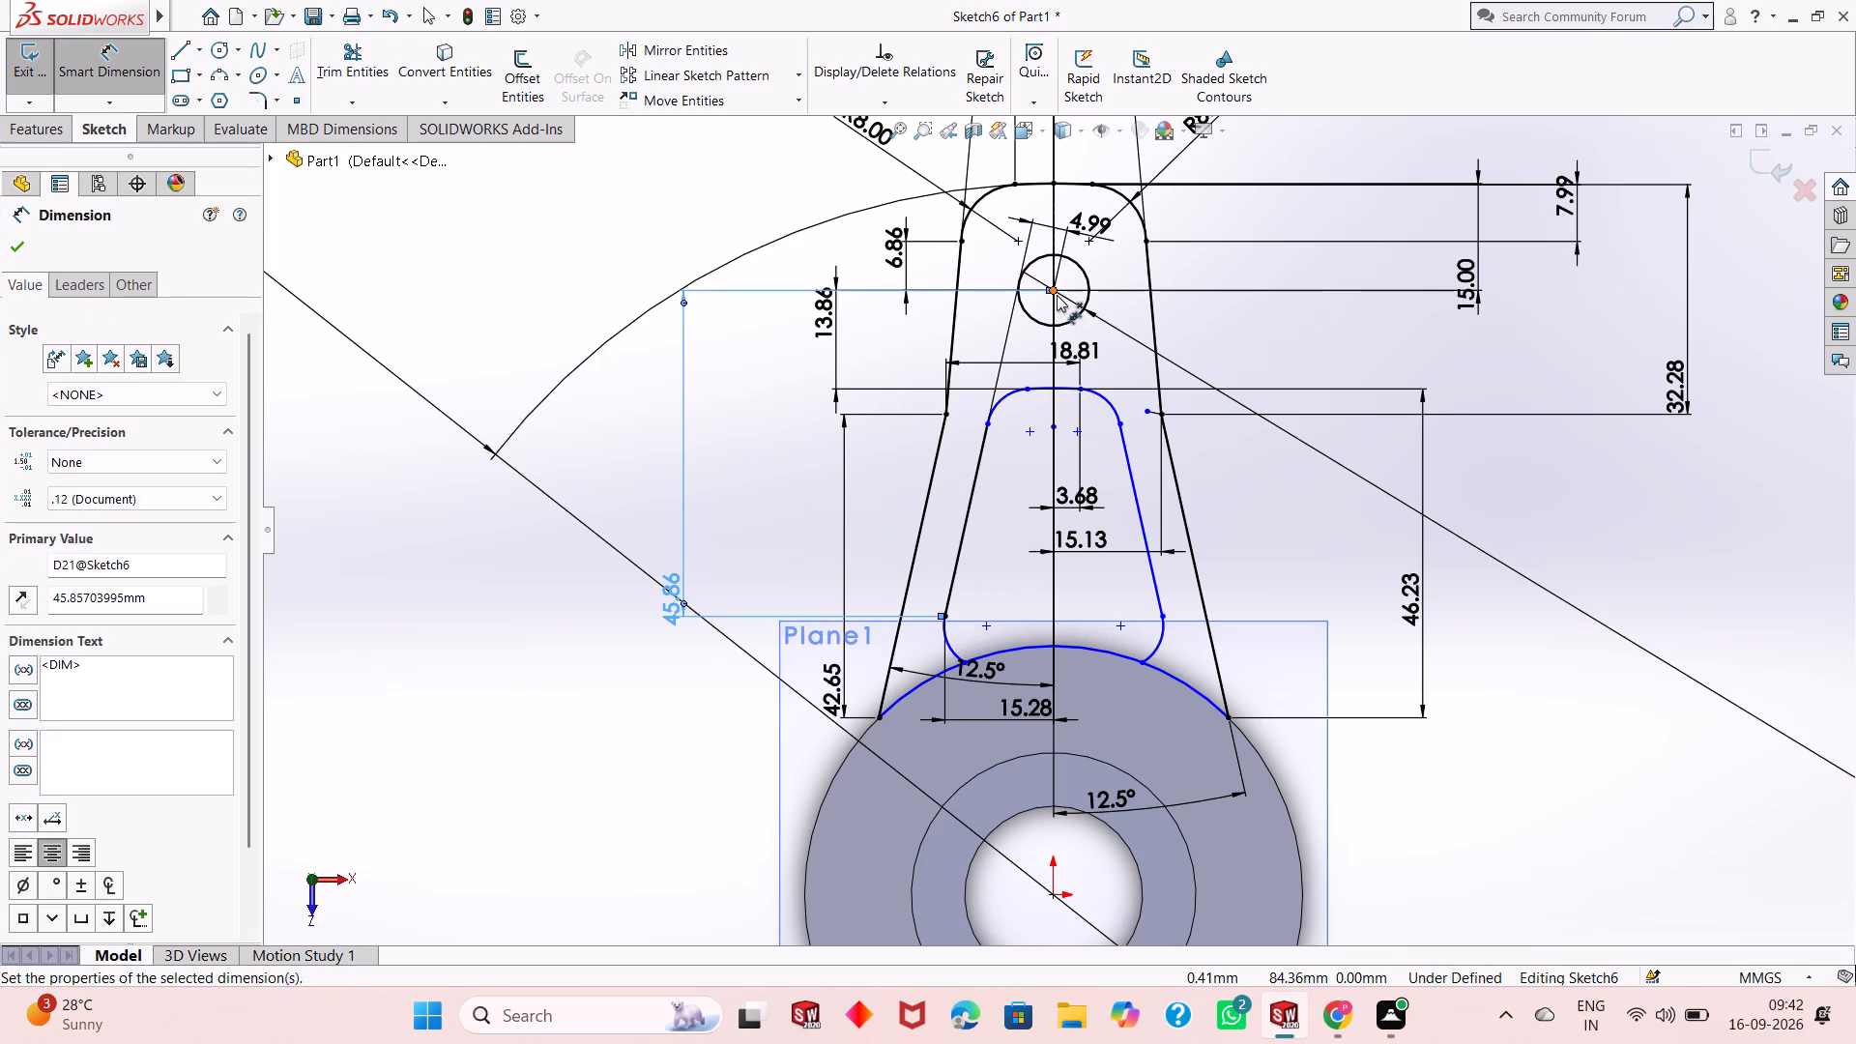
left_click(989, 422)
left_click(1013, 553)
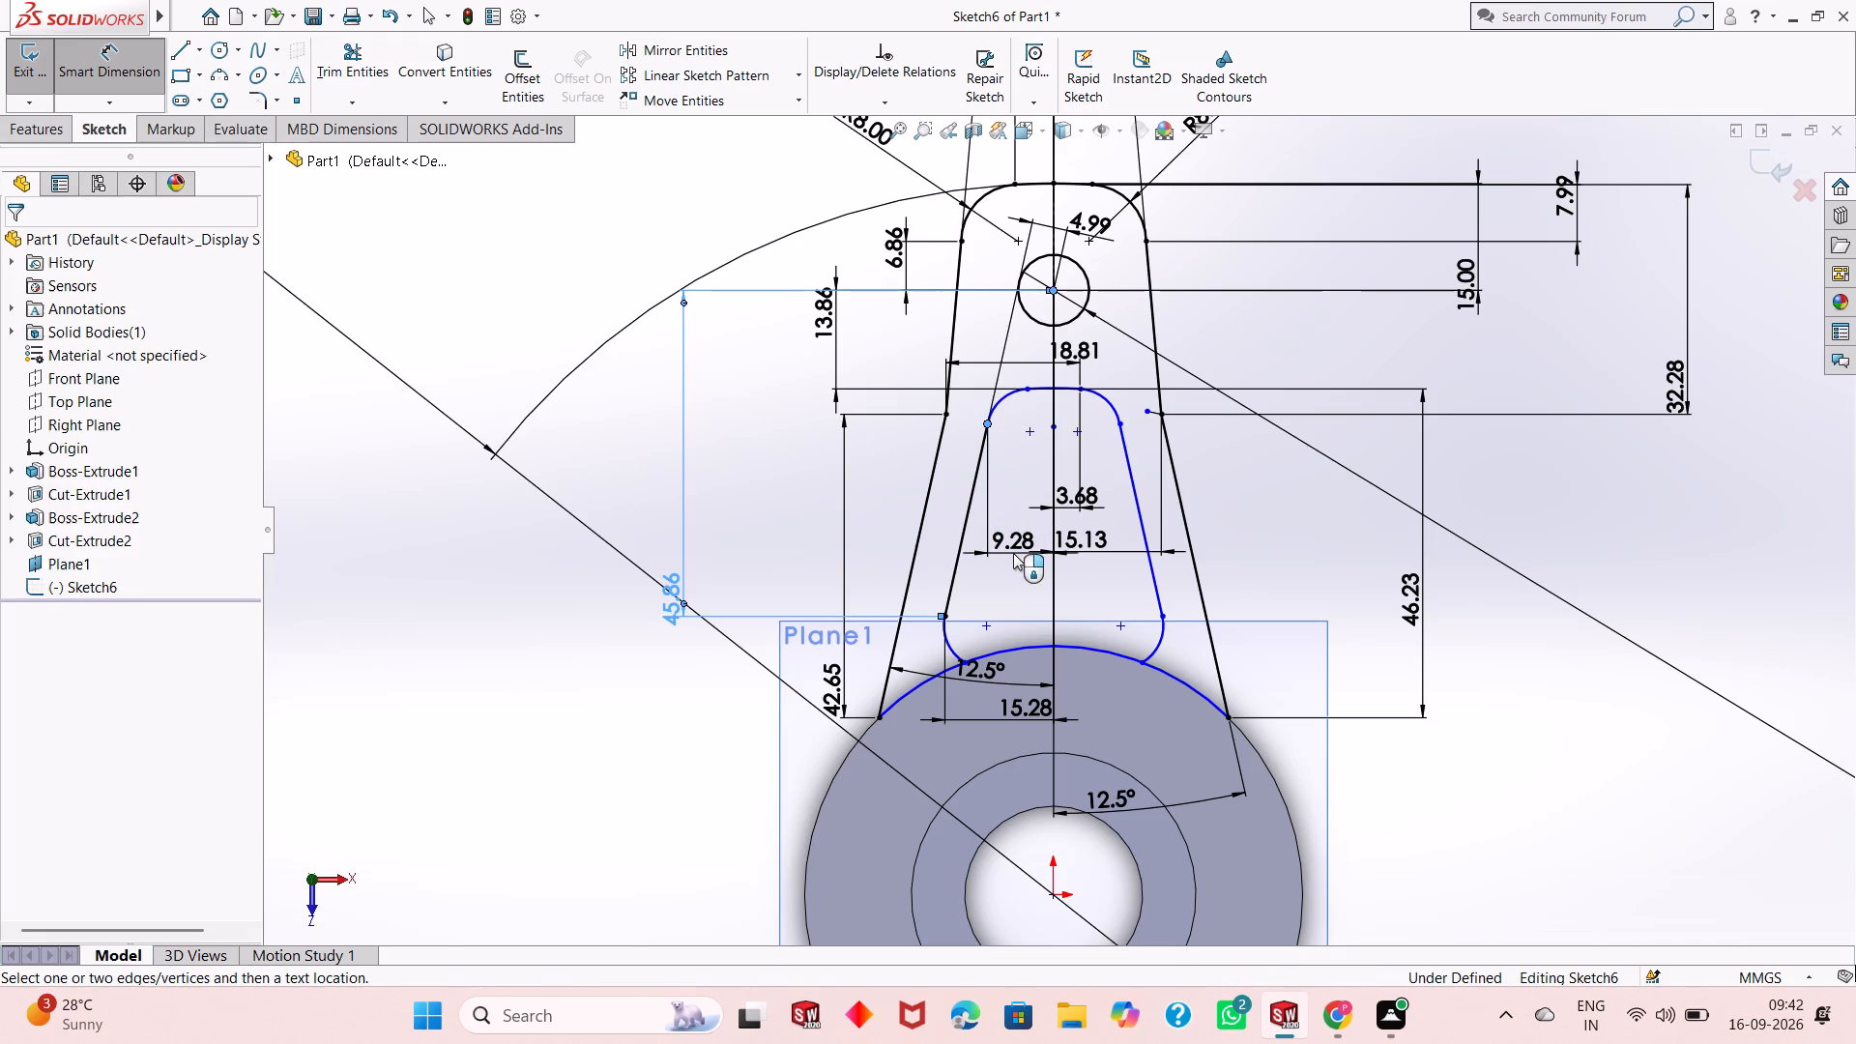
left_click(922, 524)
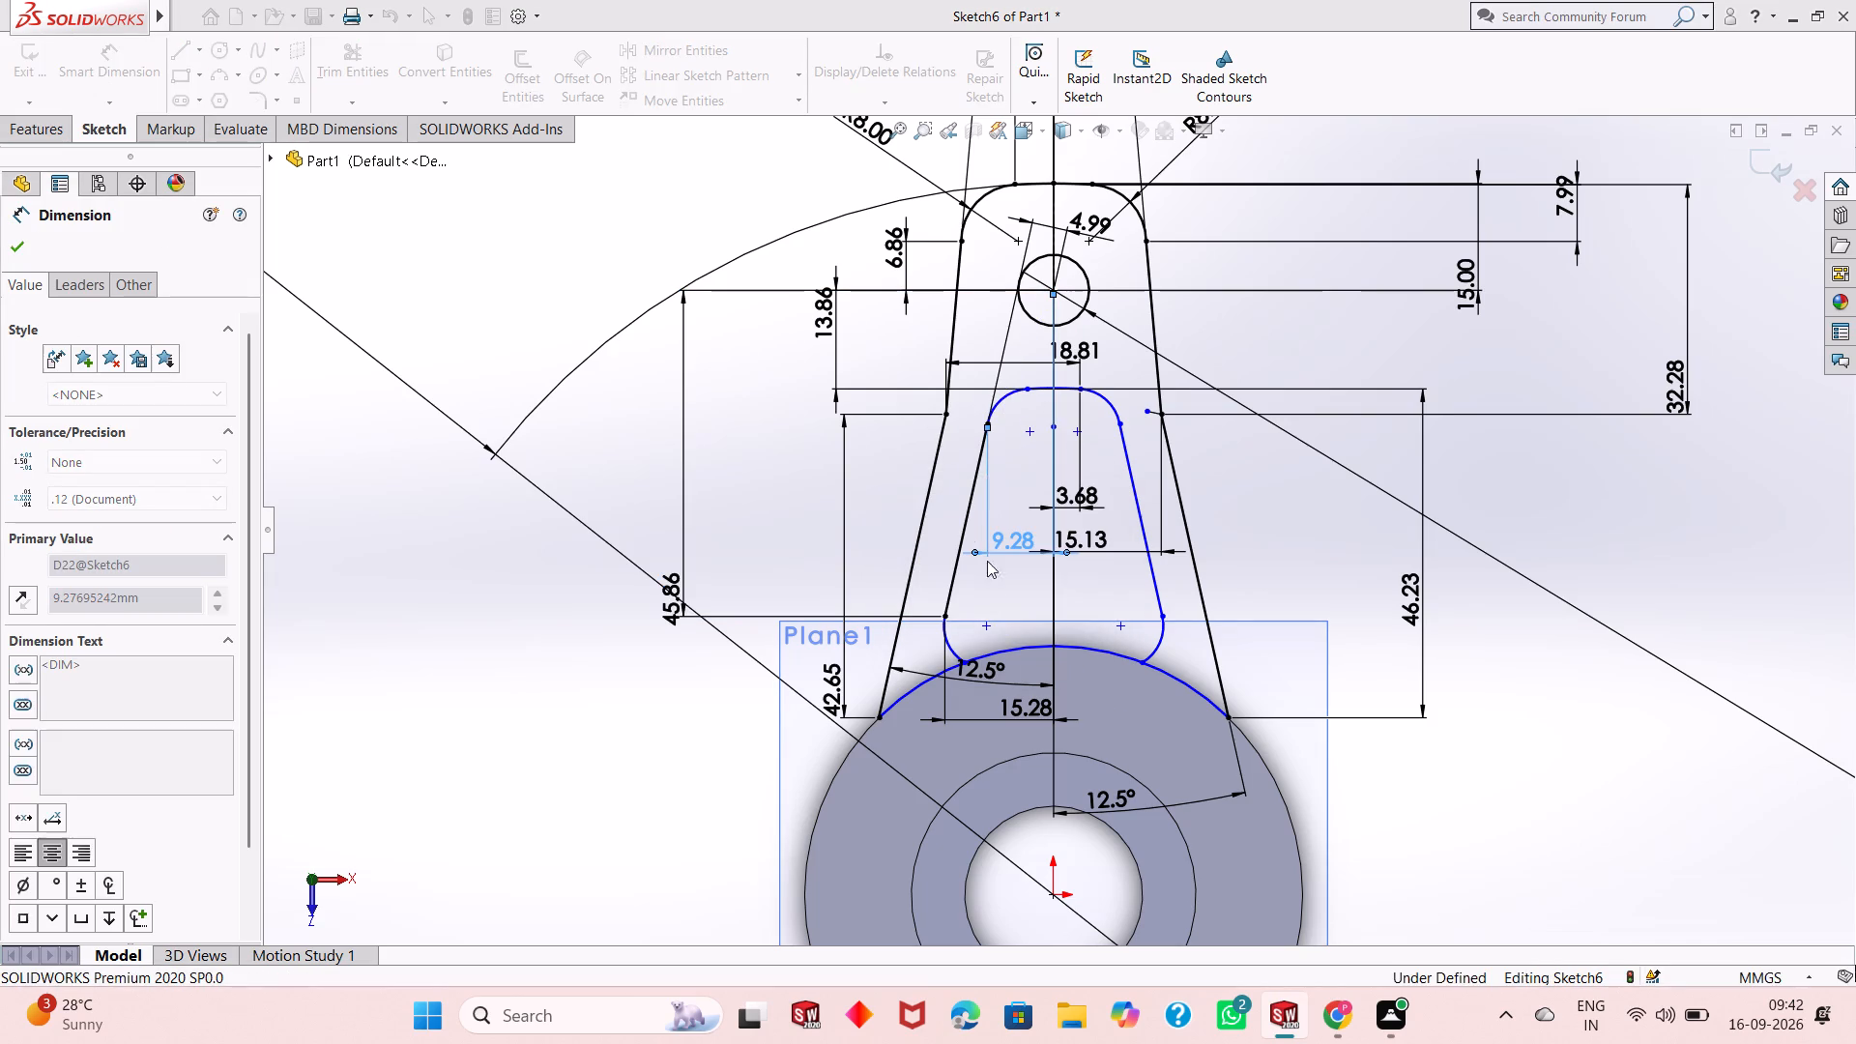
Dimension the vertical distance from the lug's circle centre to the point where the window's lower right corner arc meets the hub arc.
left_click(1056, 286)
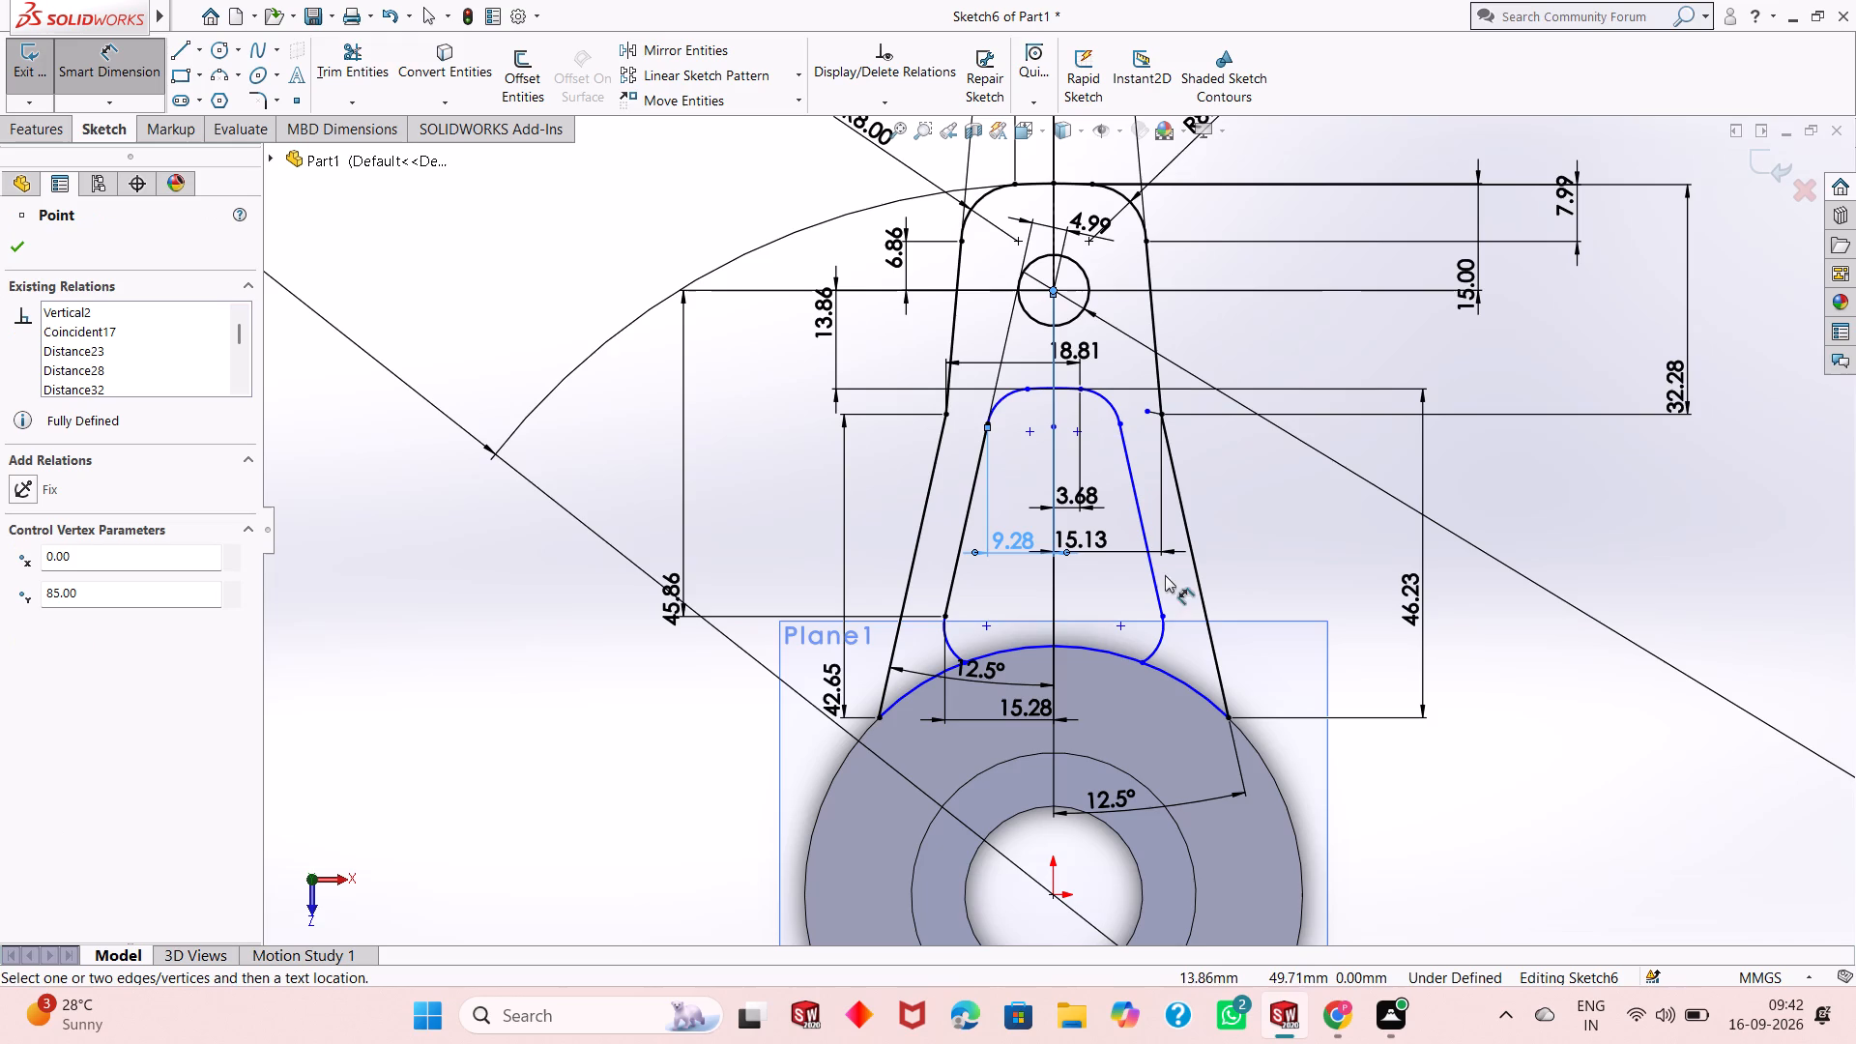
left_click(1141, 662)
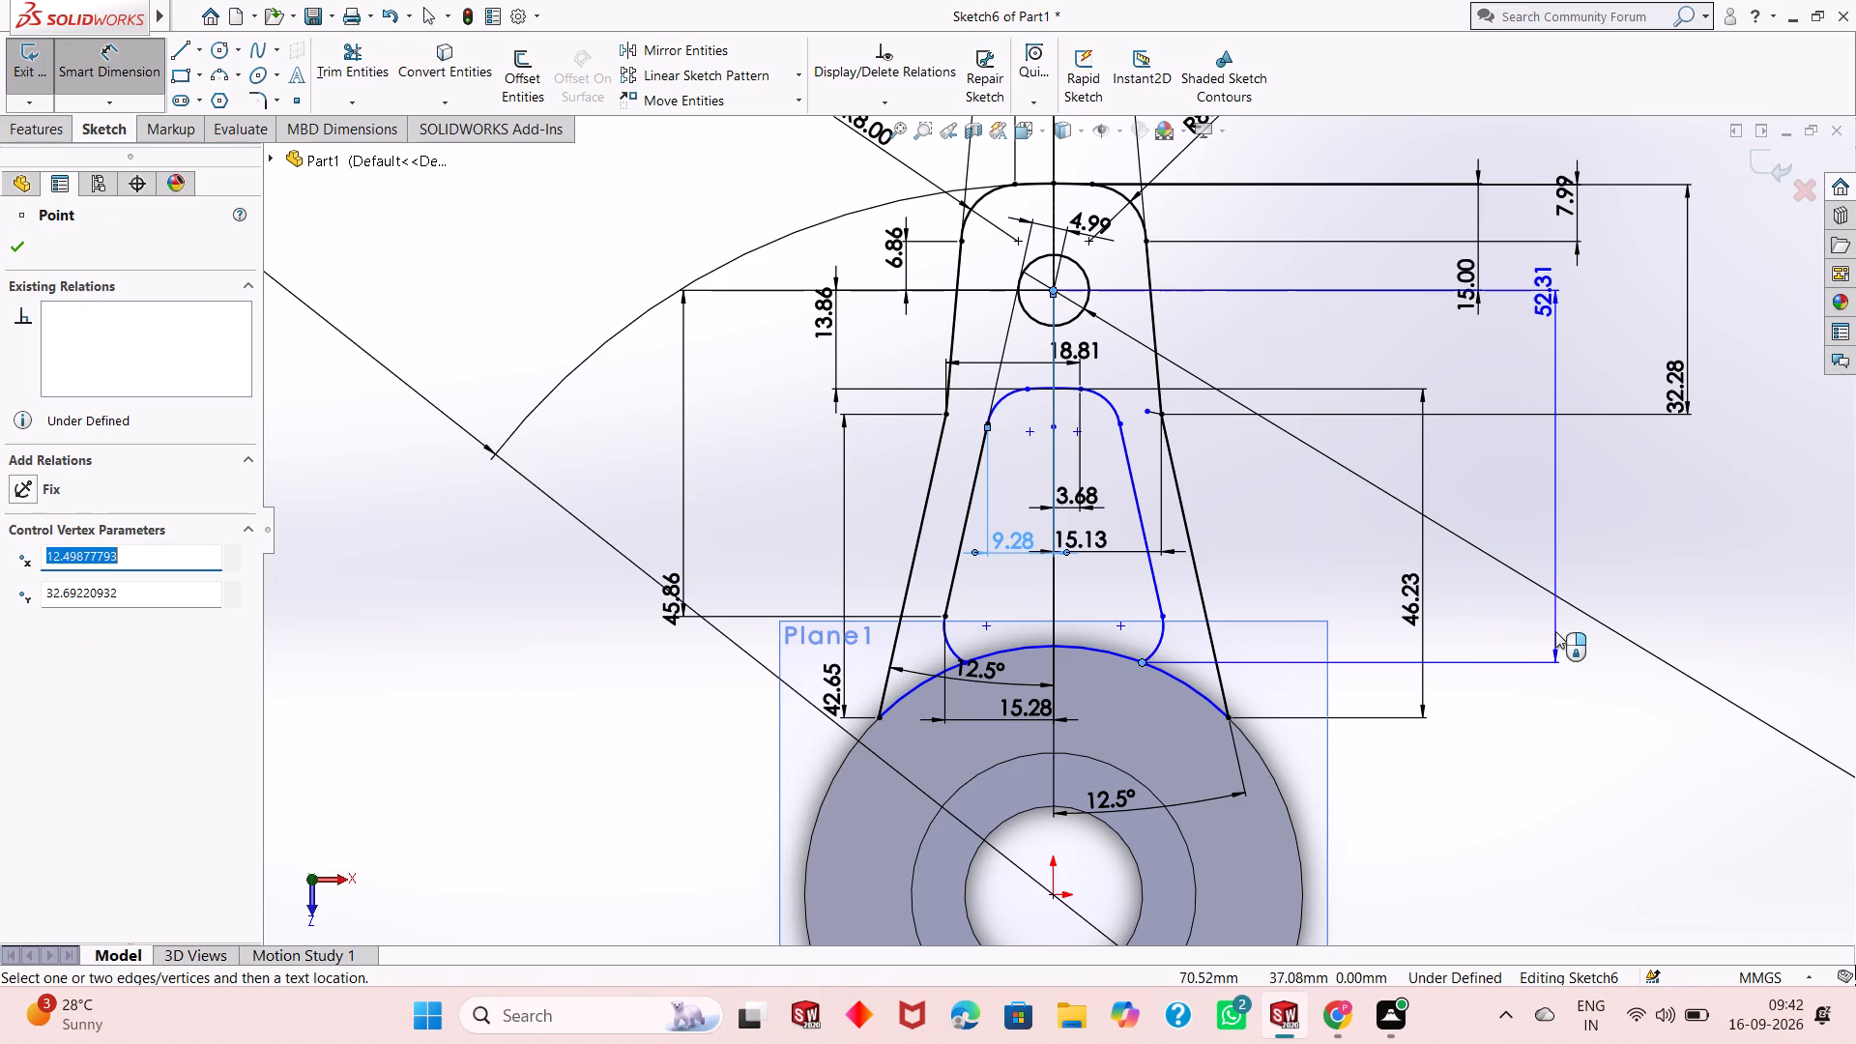
left_click(1555, 631)
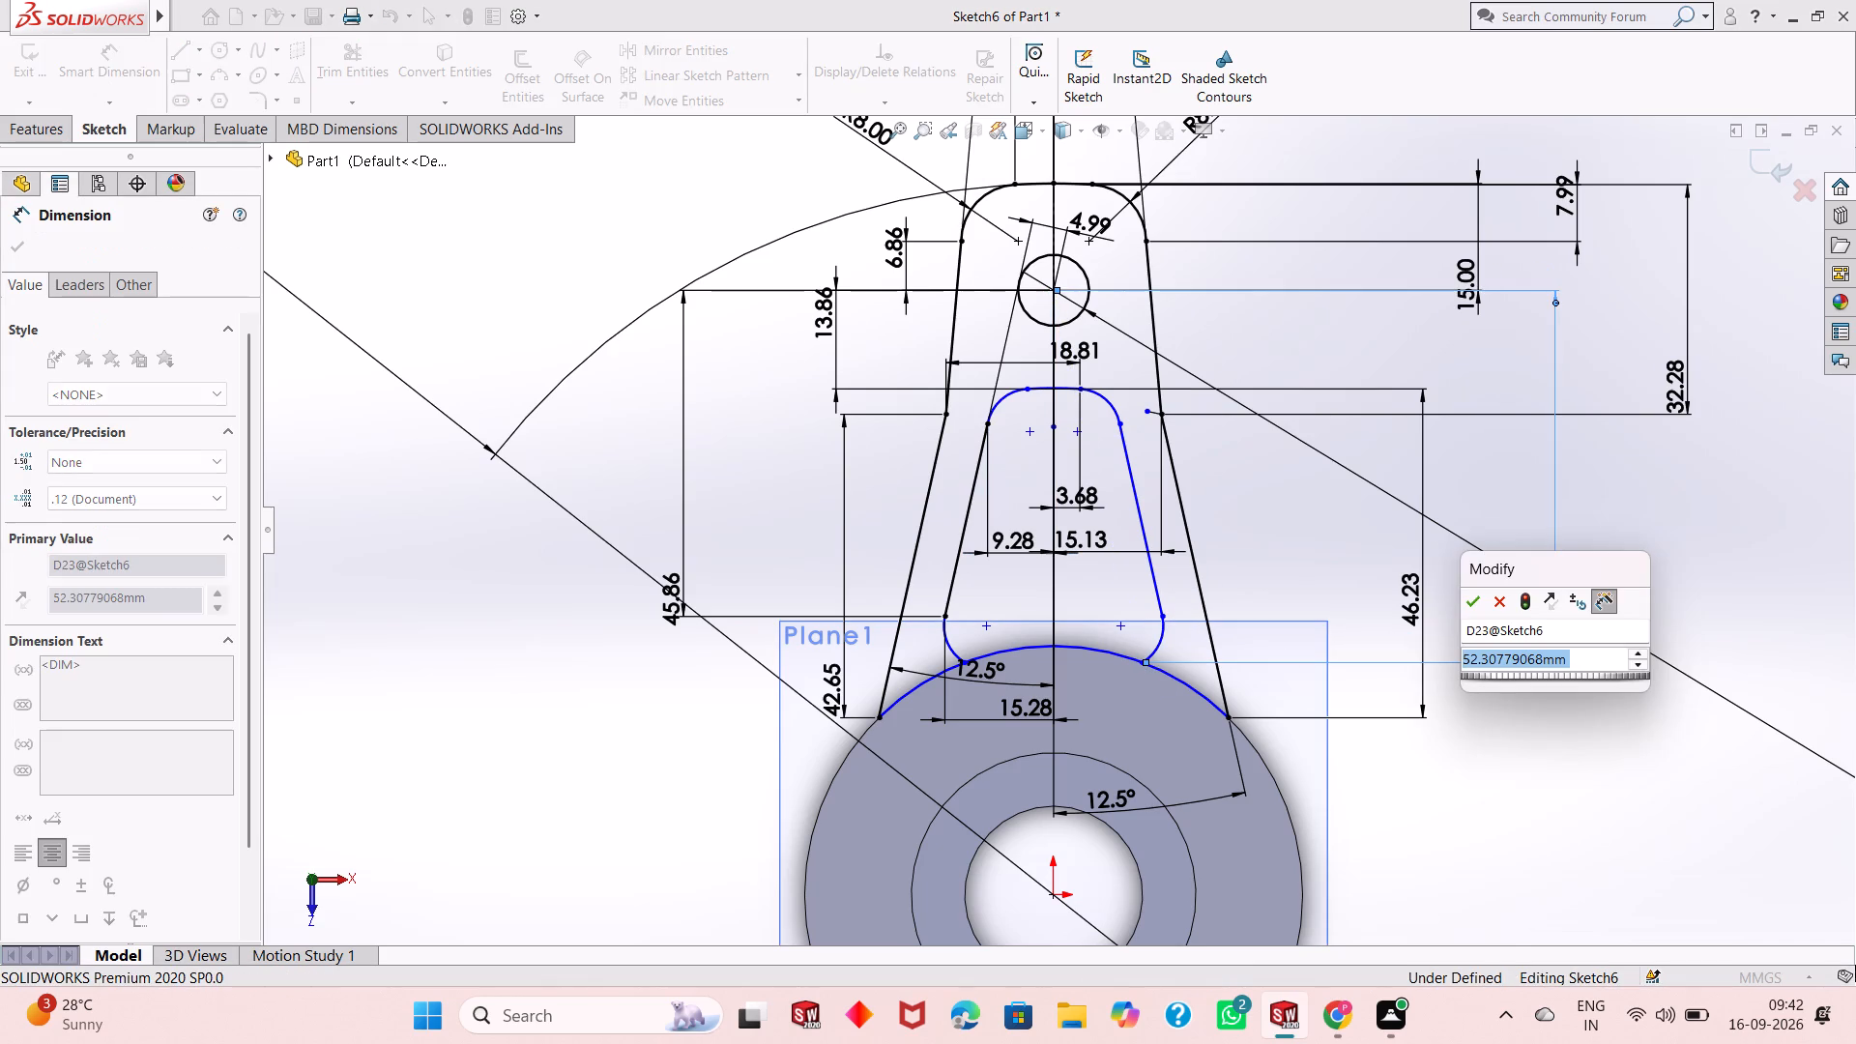
left_click(1473, 595)
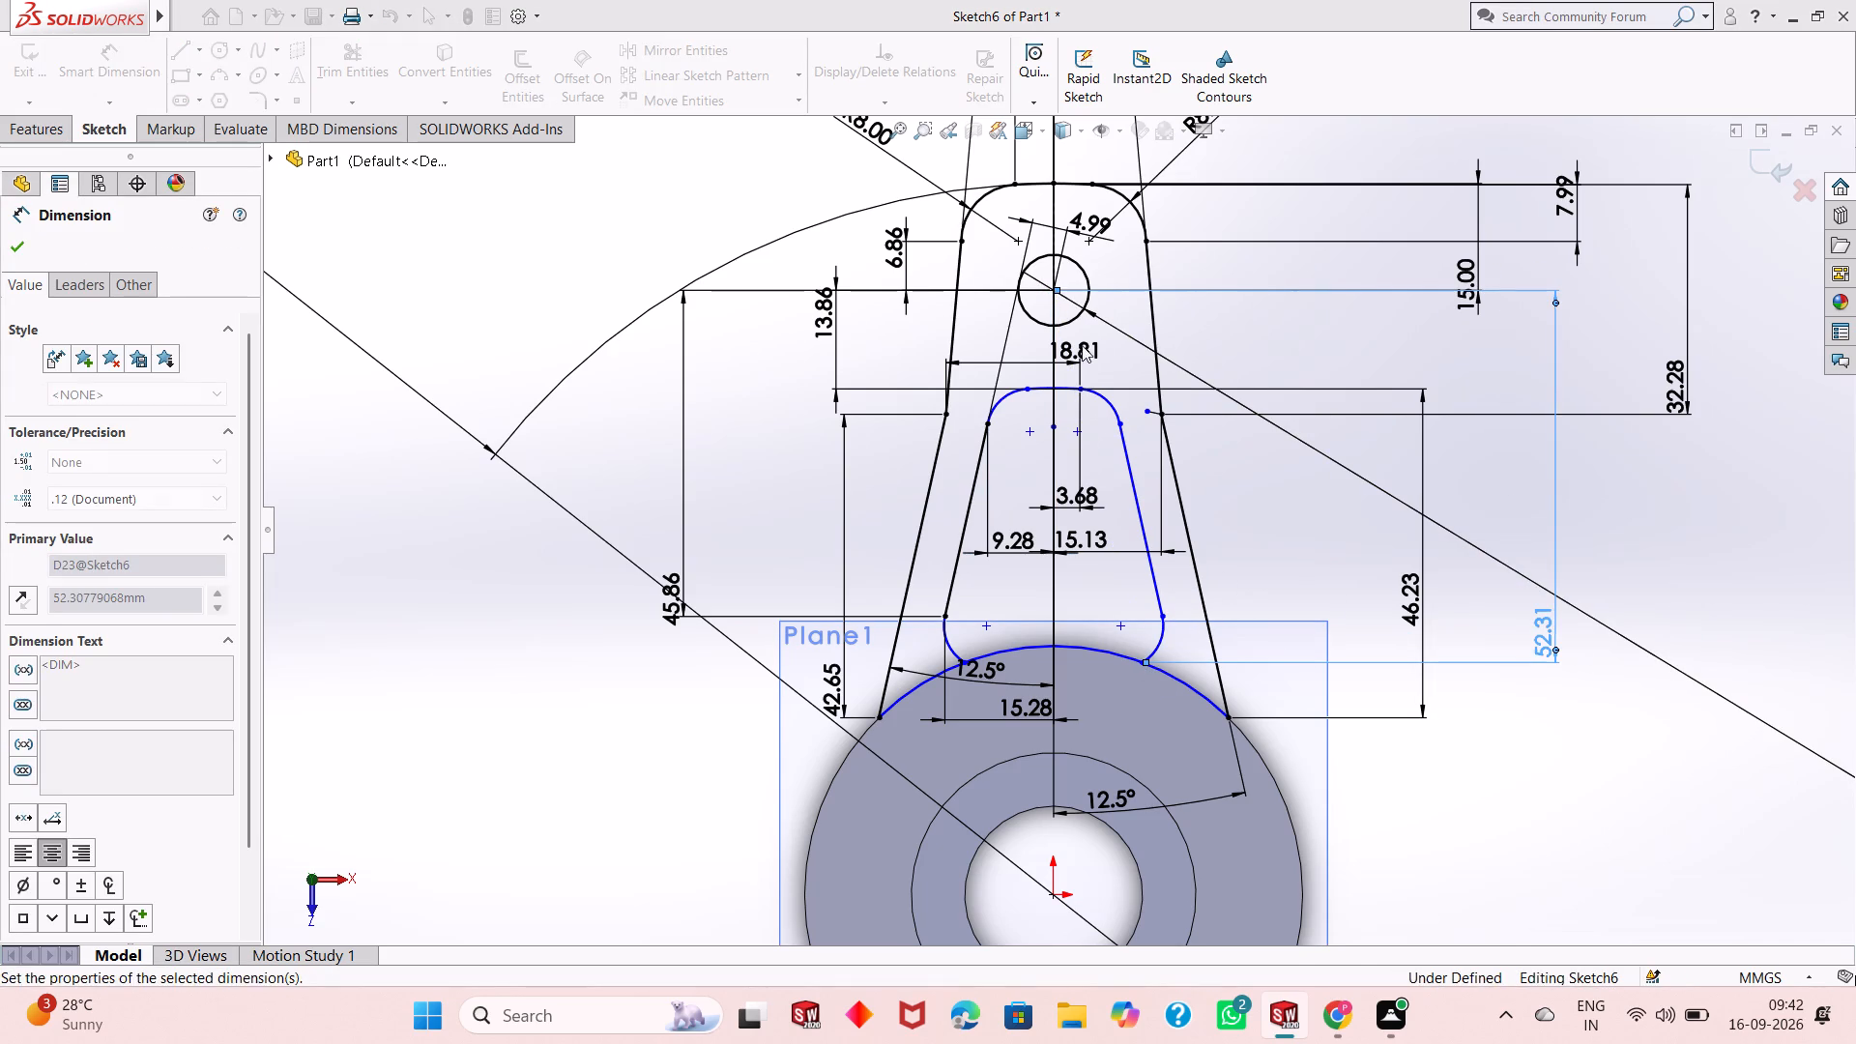
Dimension the horizontal distance from the lug's circle centre to the lower end of the window's lower right corner arc.
left_click(1049, 290)
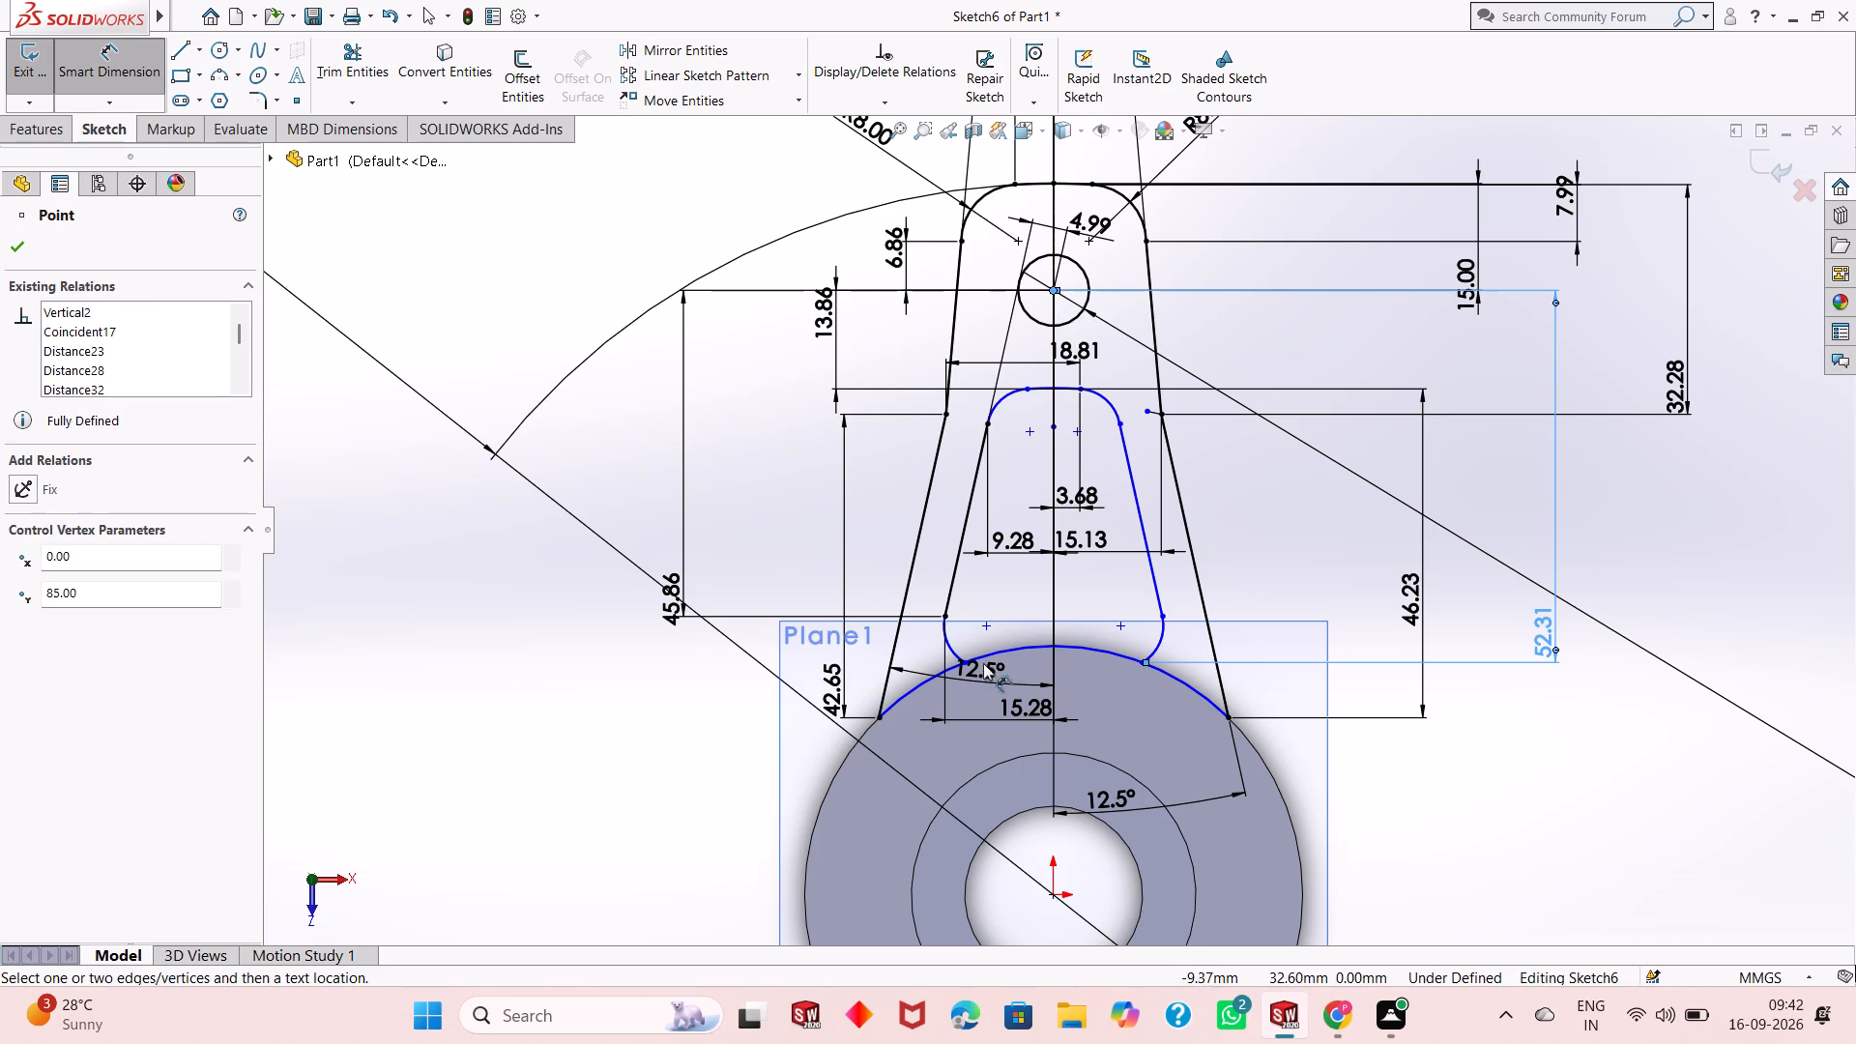
left_click(1139, 664)
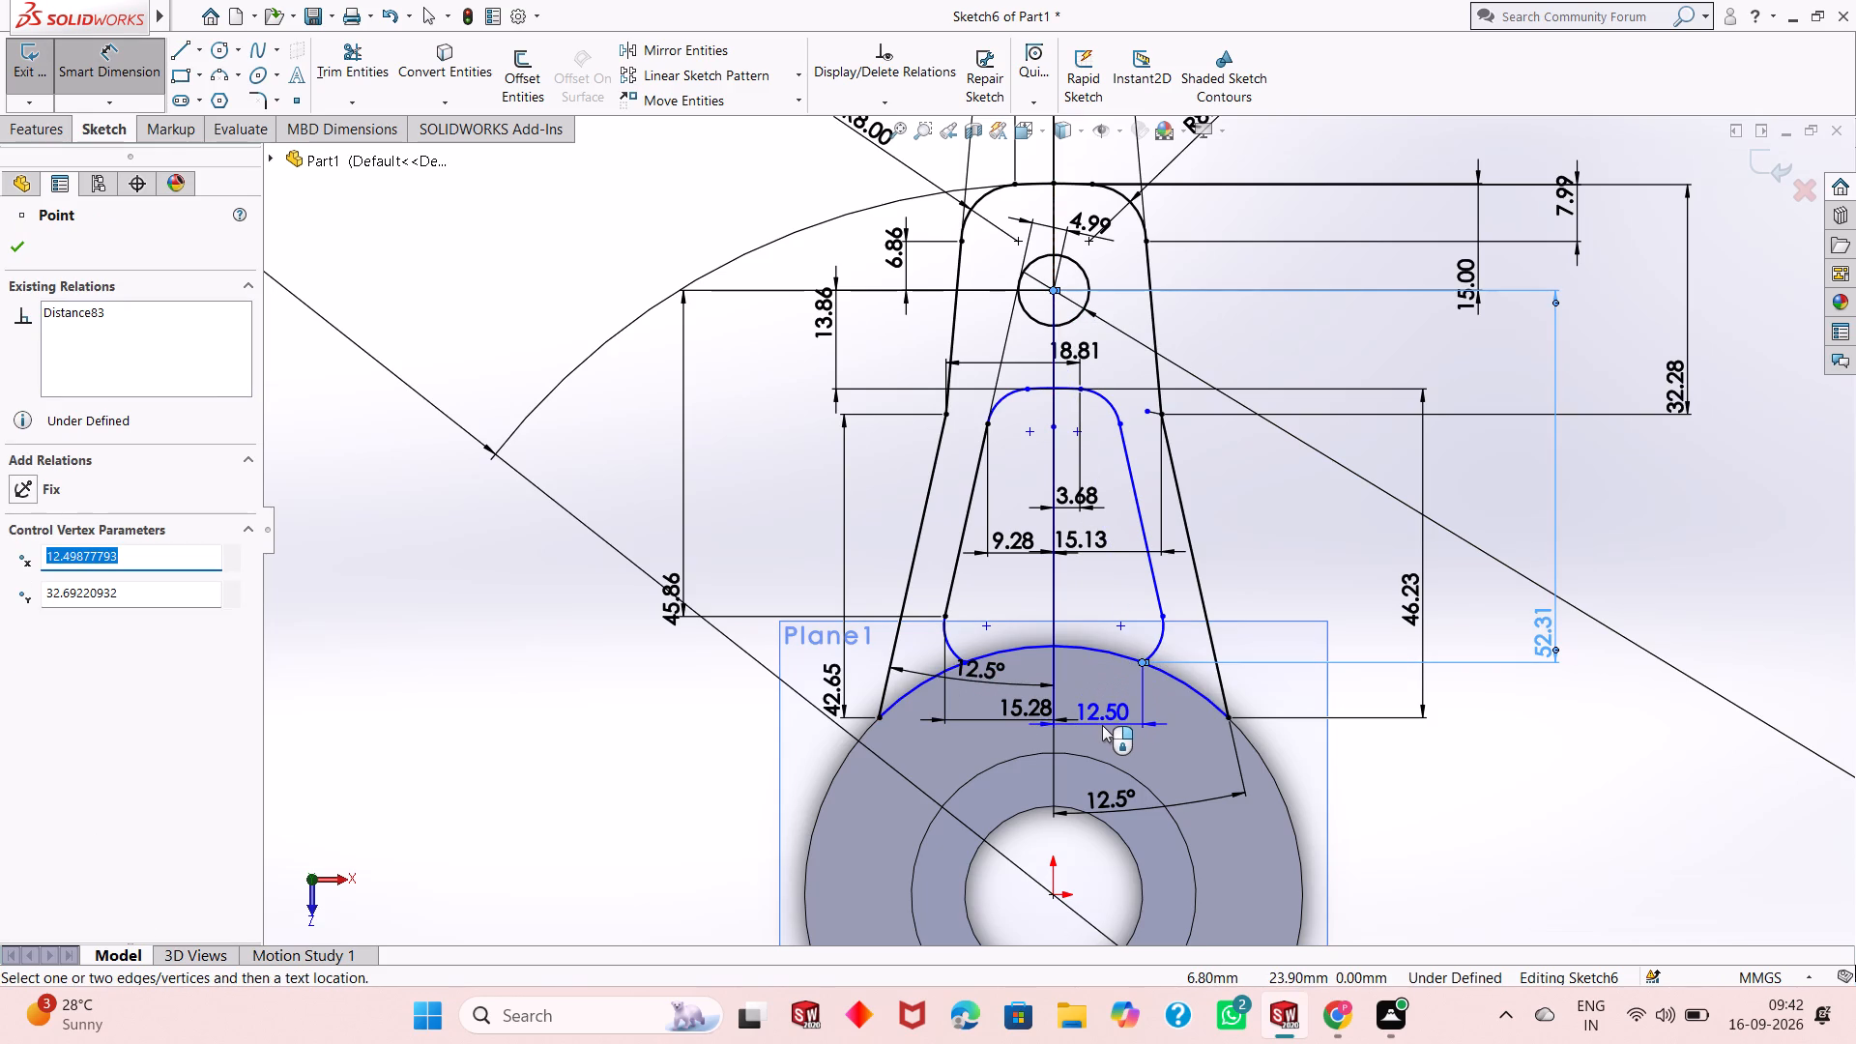
left_click(1102, 731)
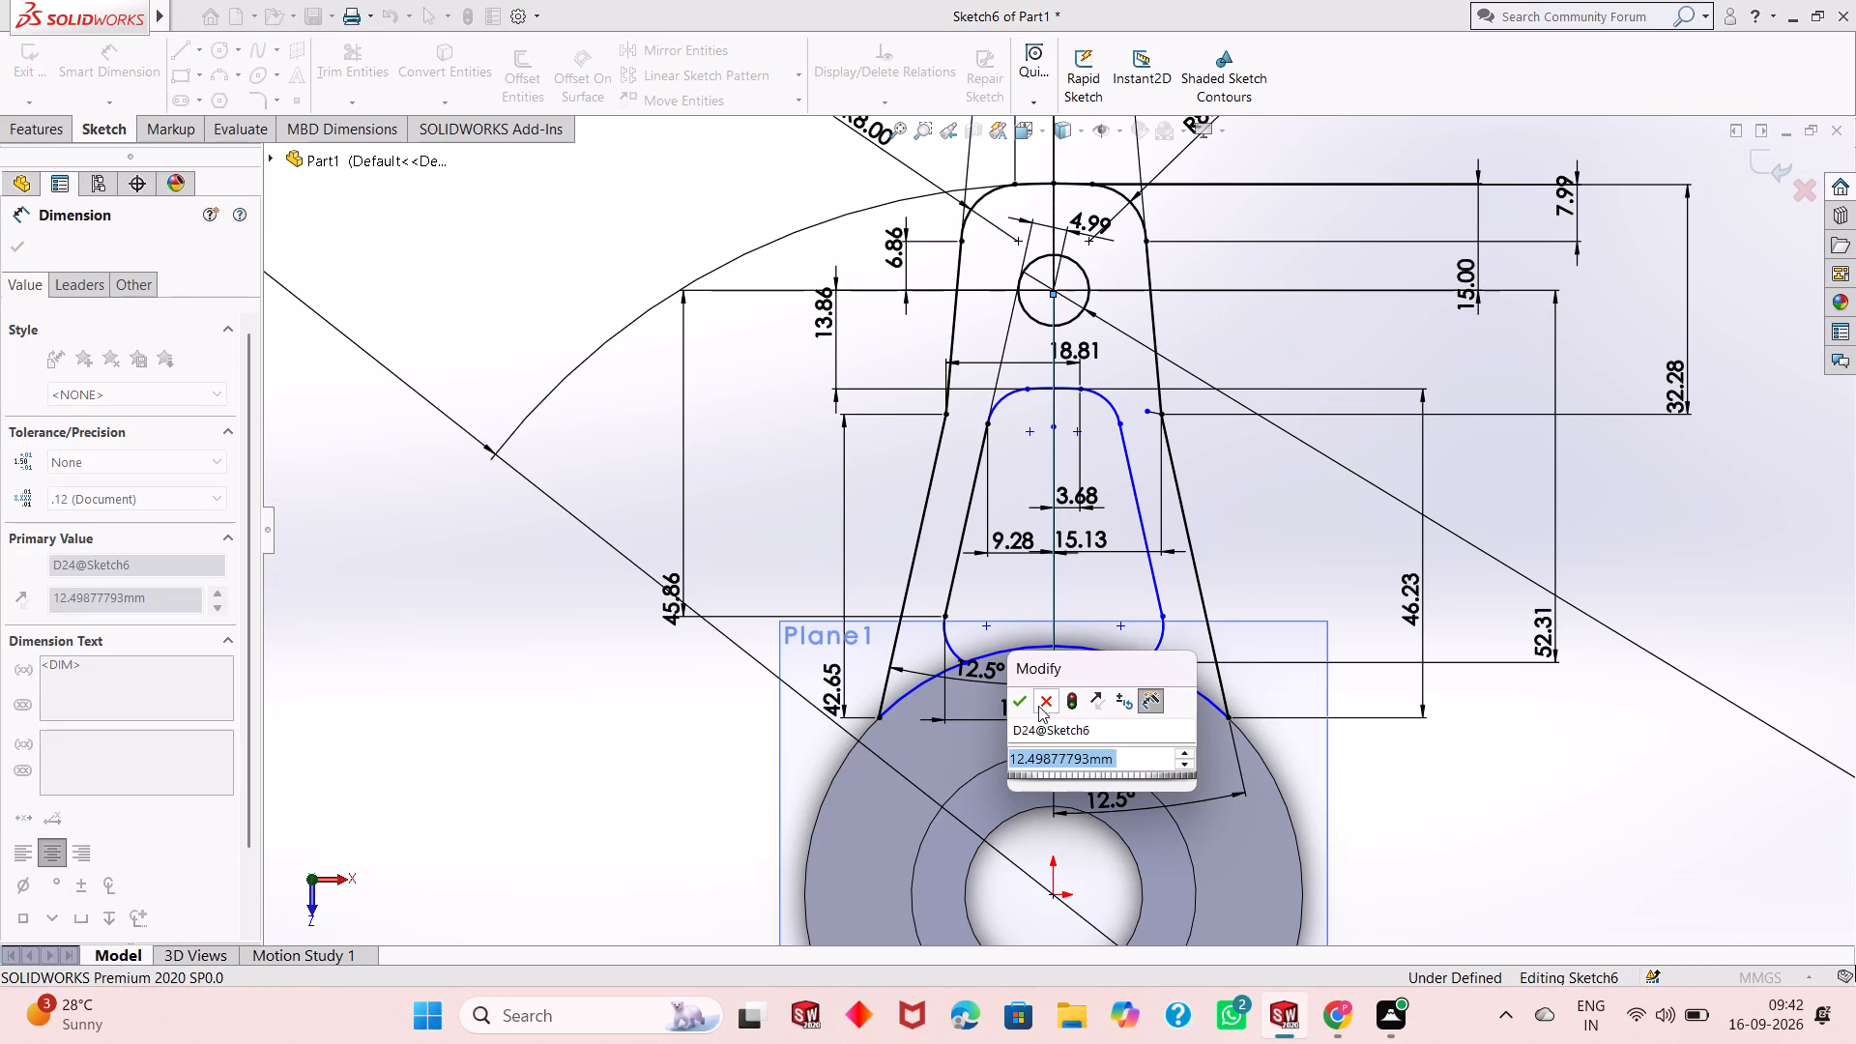
left_click(1026, 704)
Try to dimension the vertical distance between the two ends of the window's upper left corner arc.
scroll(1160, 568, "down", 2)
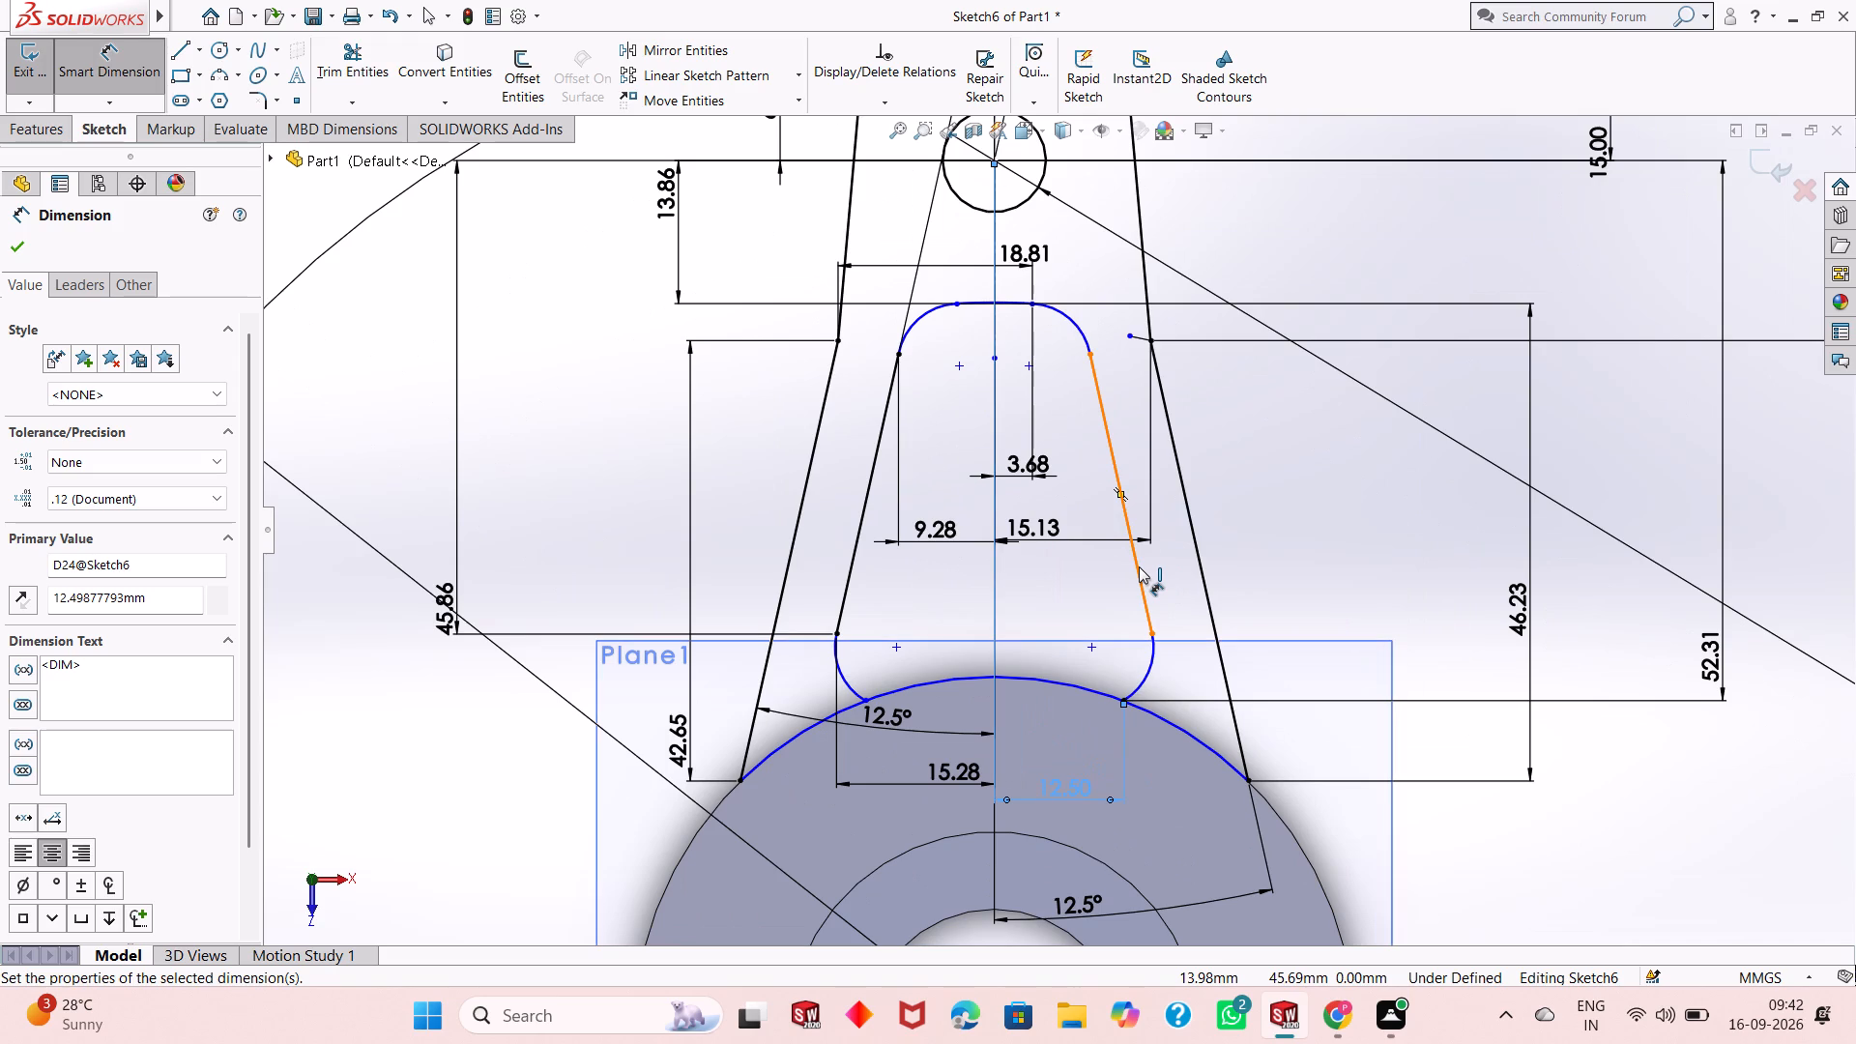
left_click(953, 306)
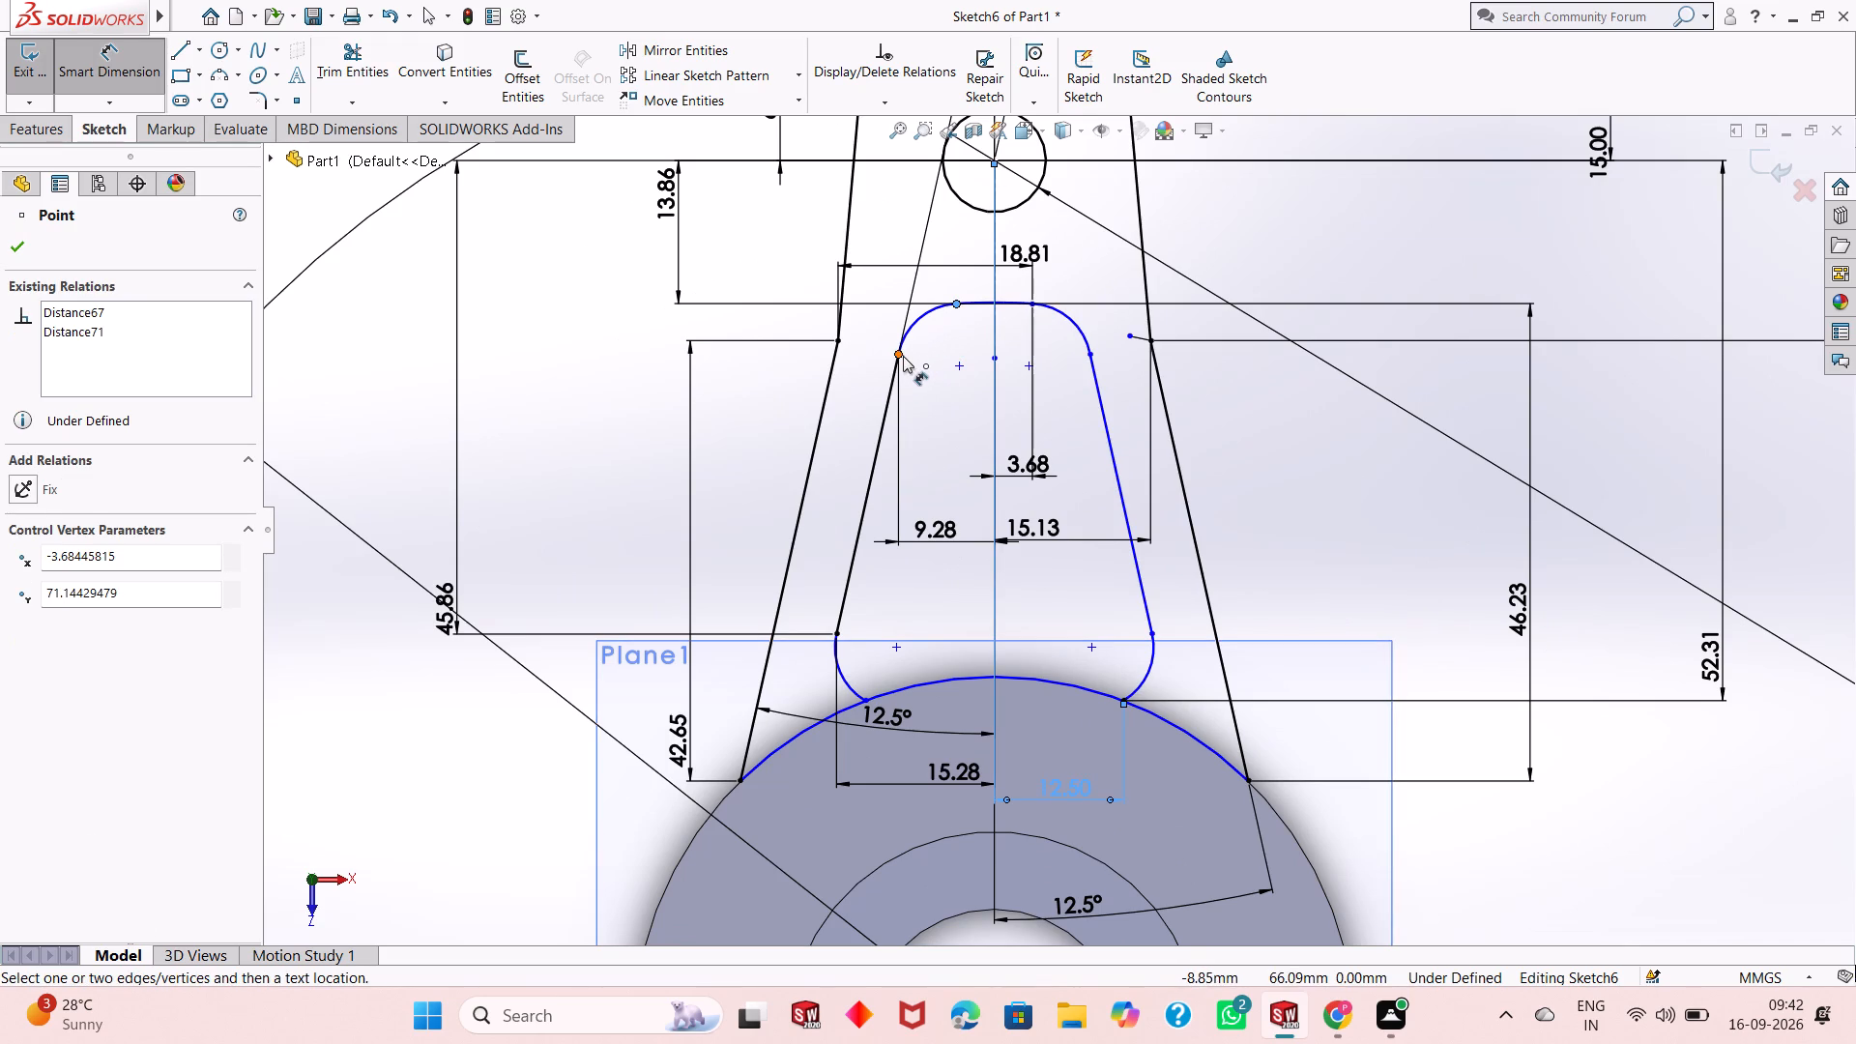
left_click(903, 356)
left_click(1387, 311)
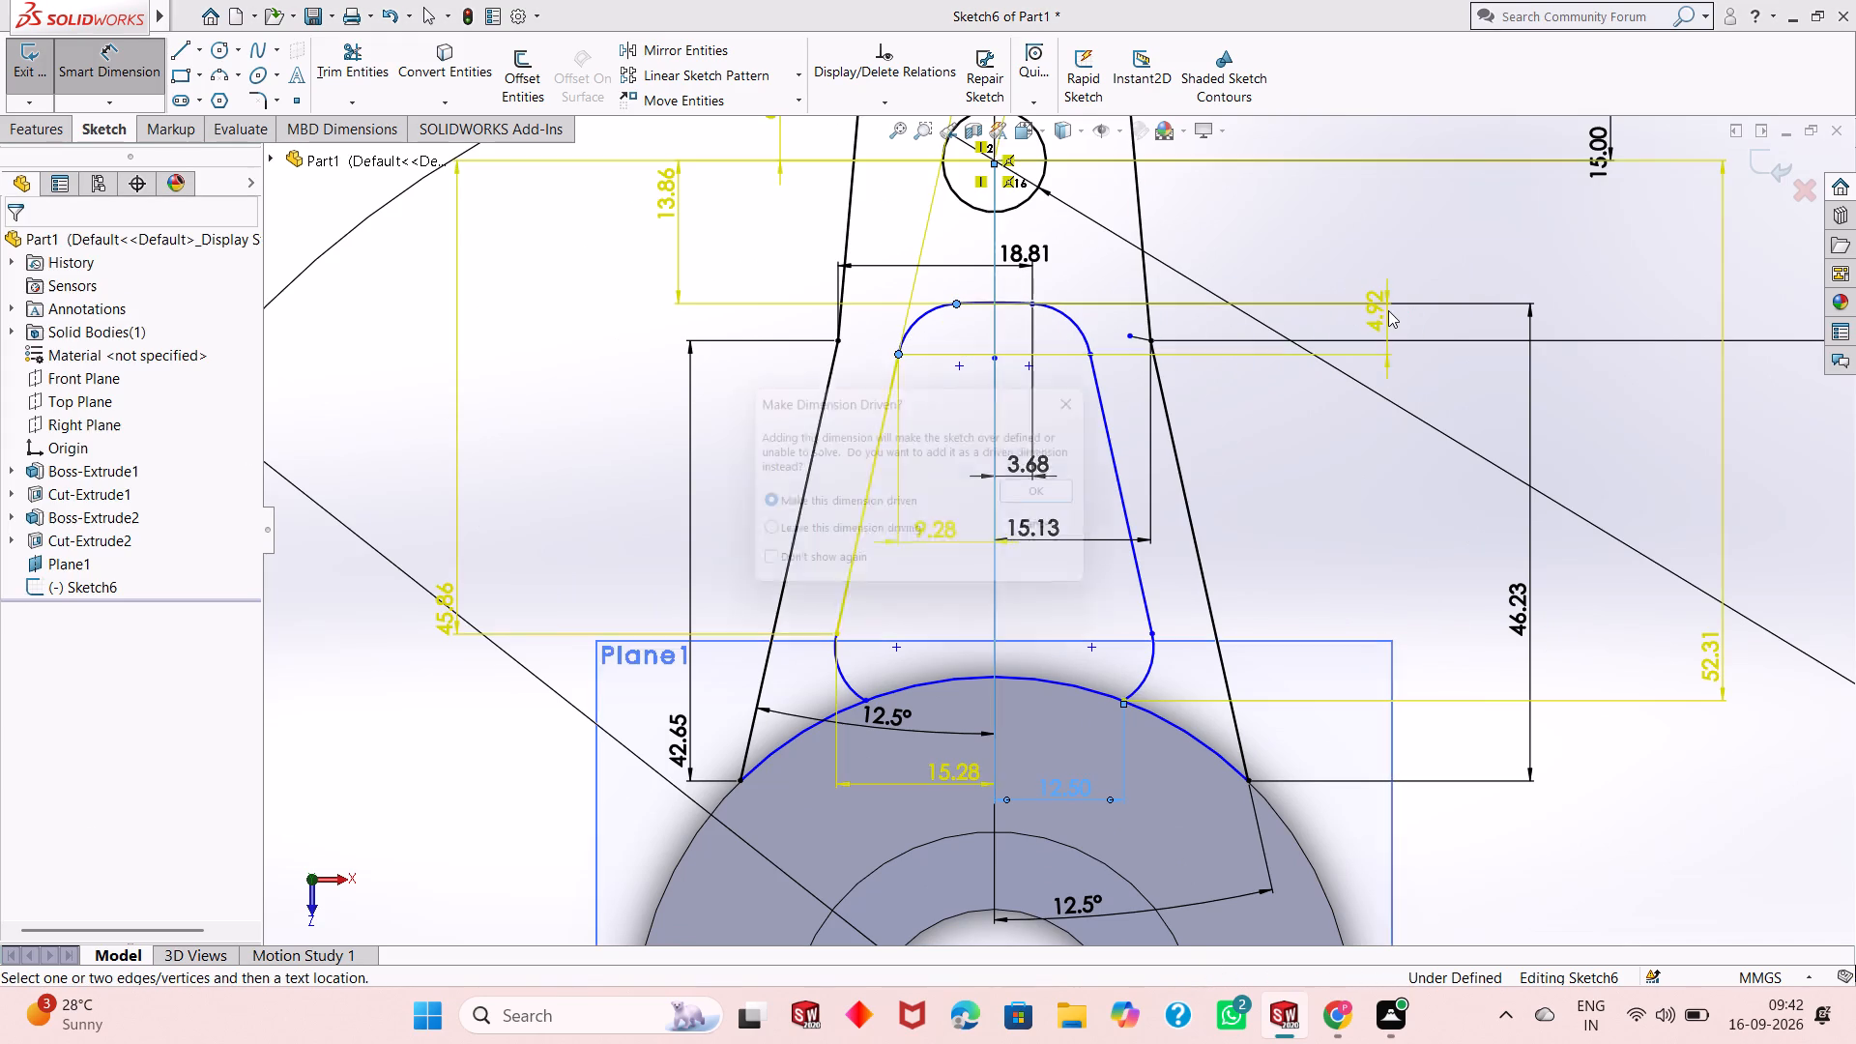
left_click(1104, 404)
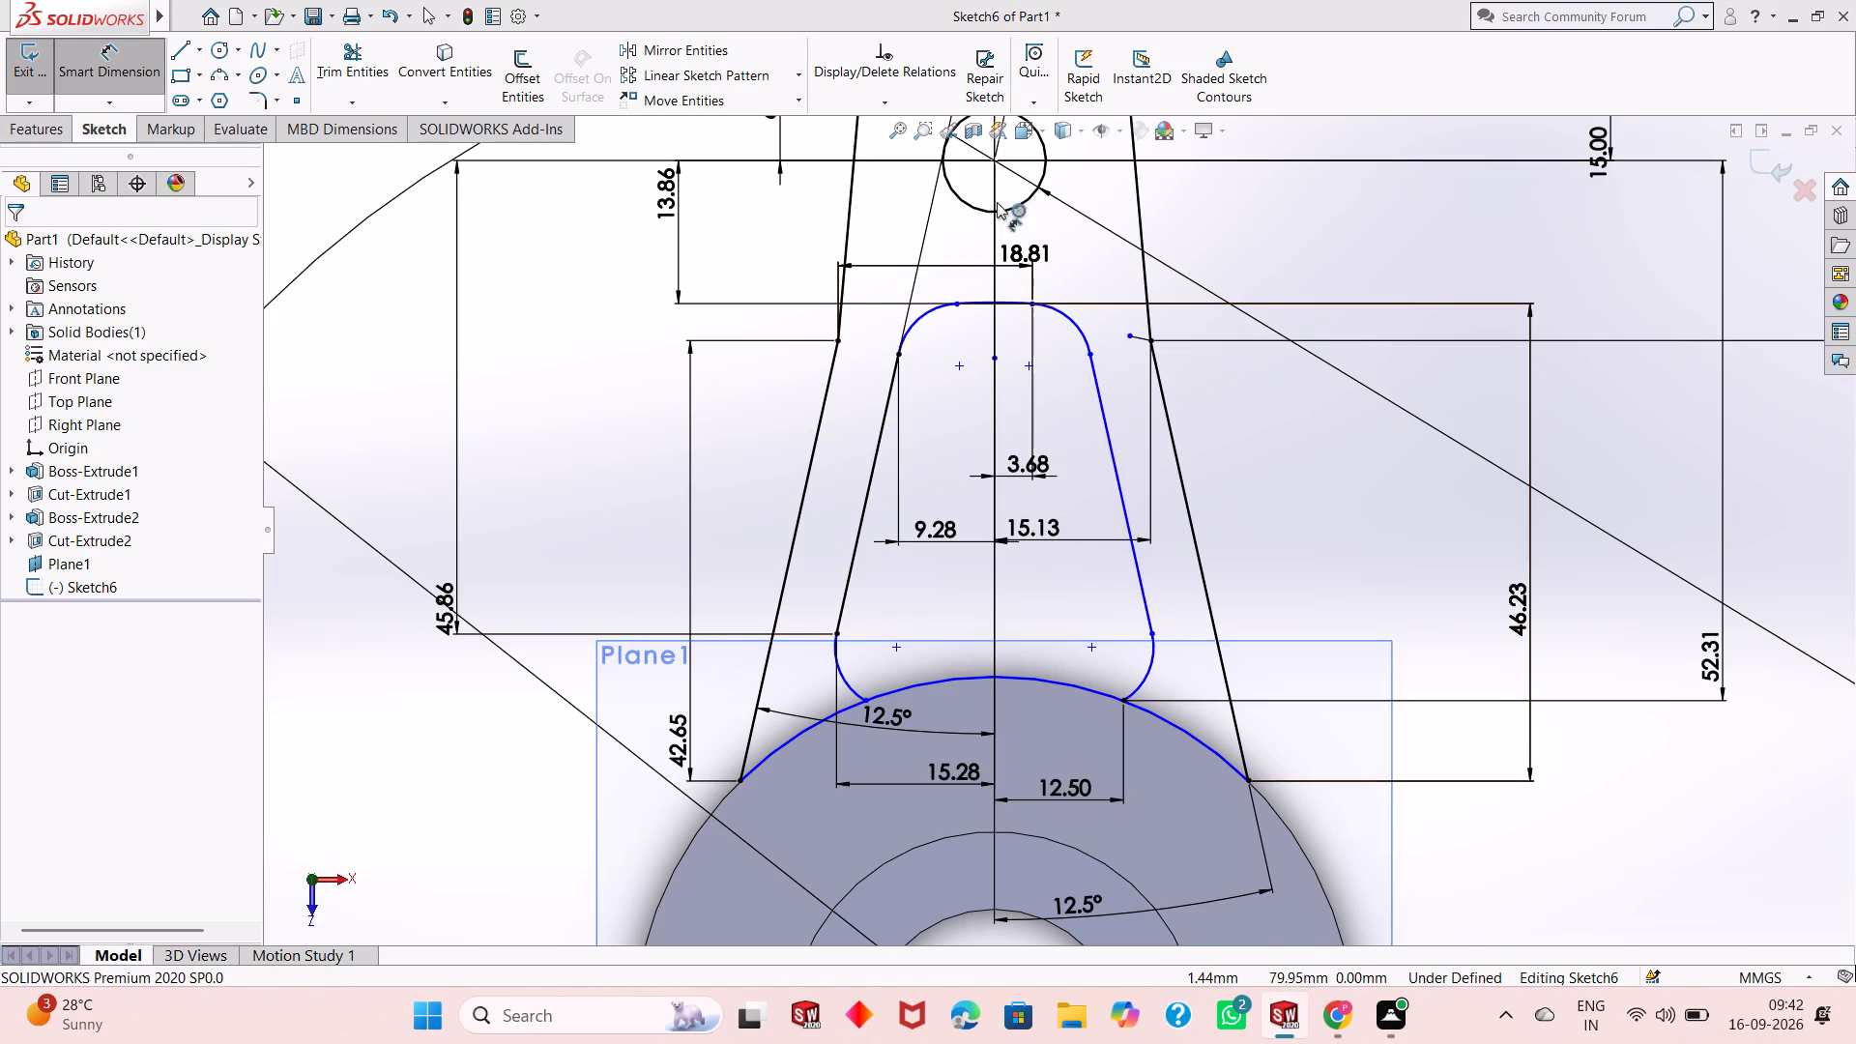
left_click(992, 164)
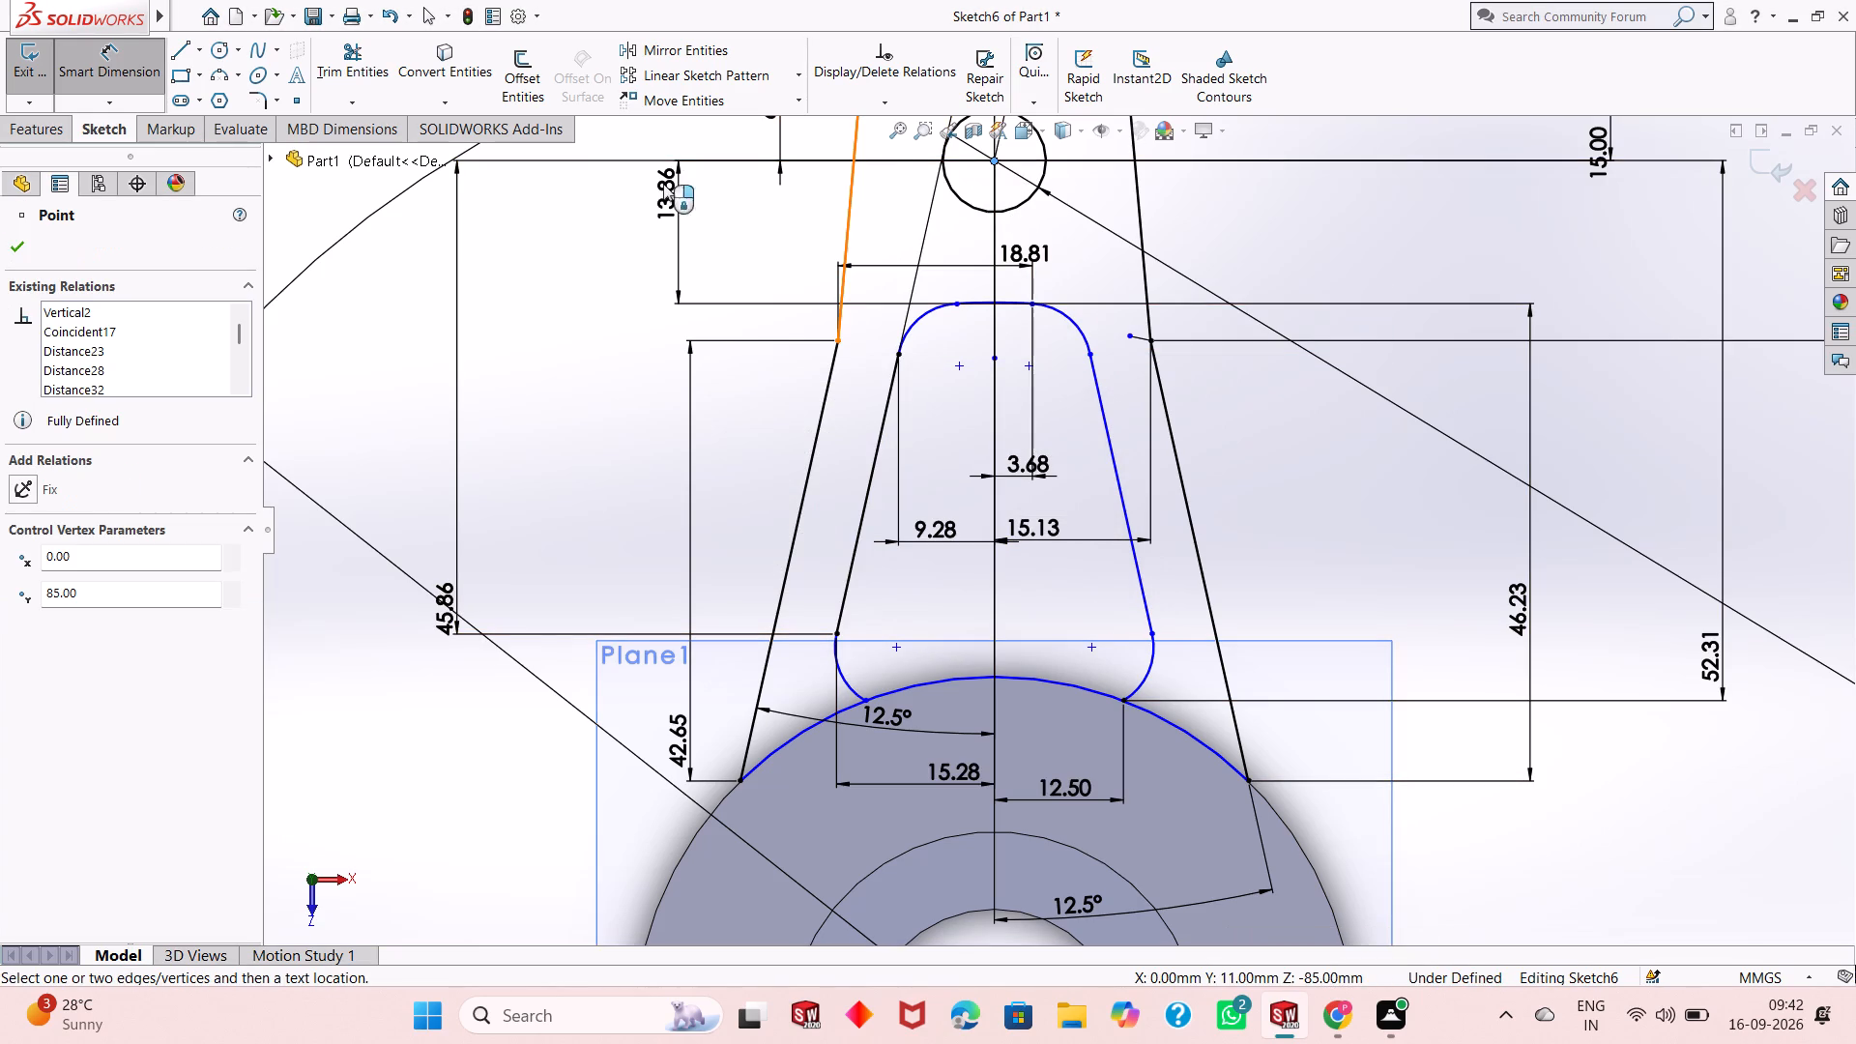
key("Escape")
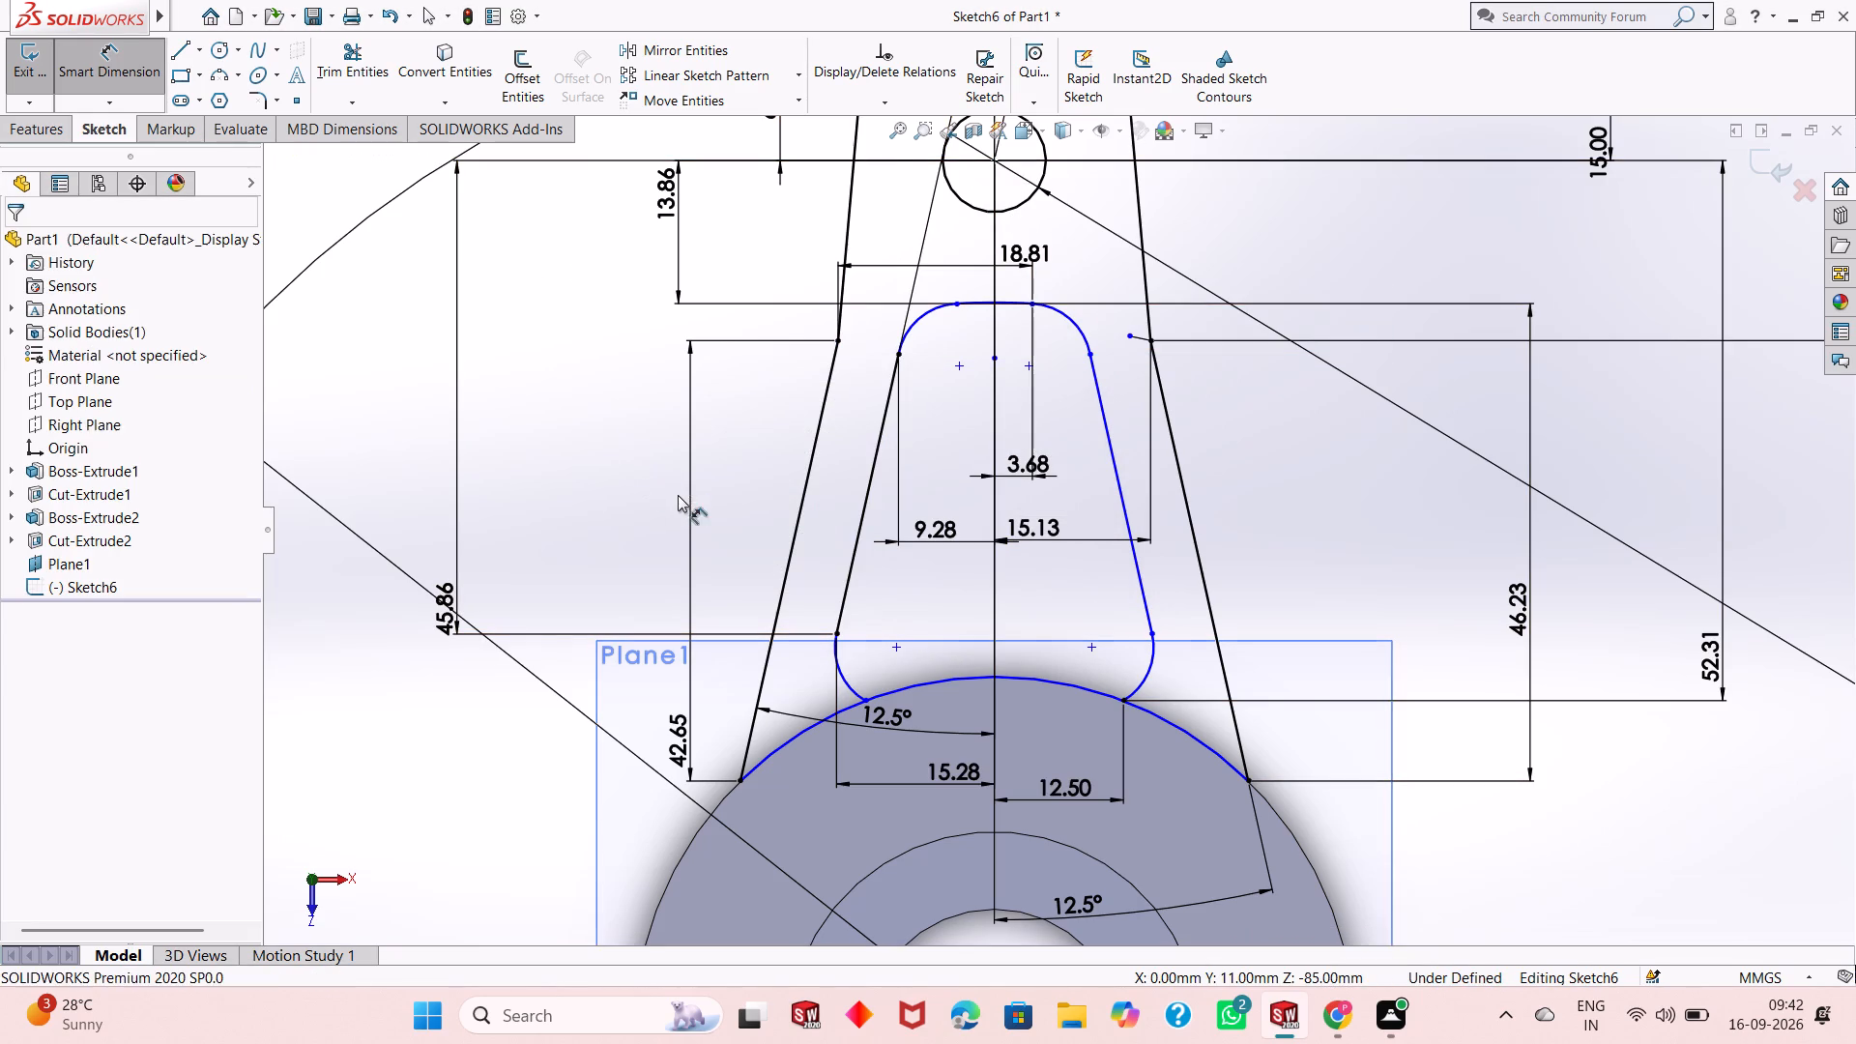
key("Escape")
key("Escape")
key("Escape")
Dimension the horizontal distance from the lug's circle centre to the lower end of the window's lower left corner arc.
left_click(149, 67)
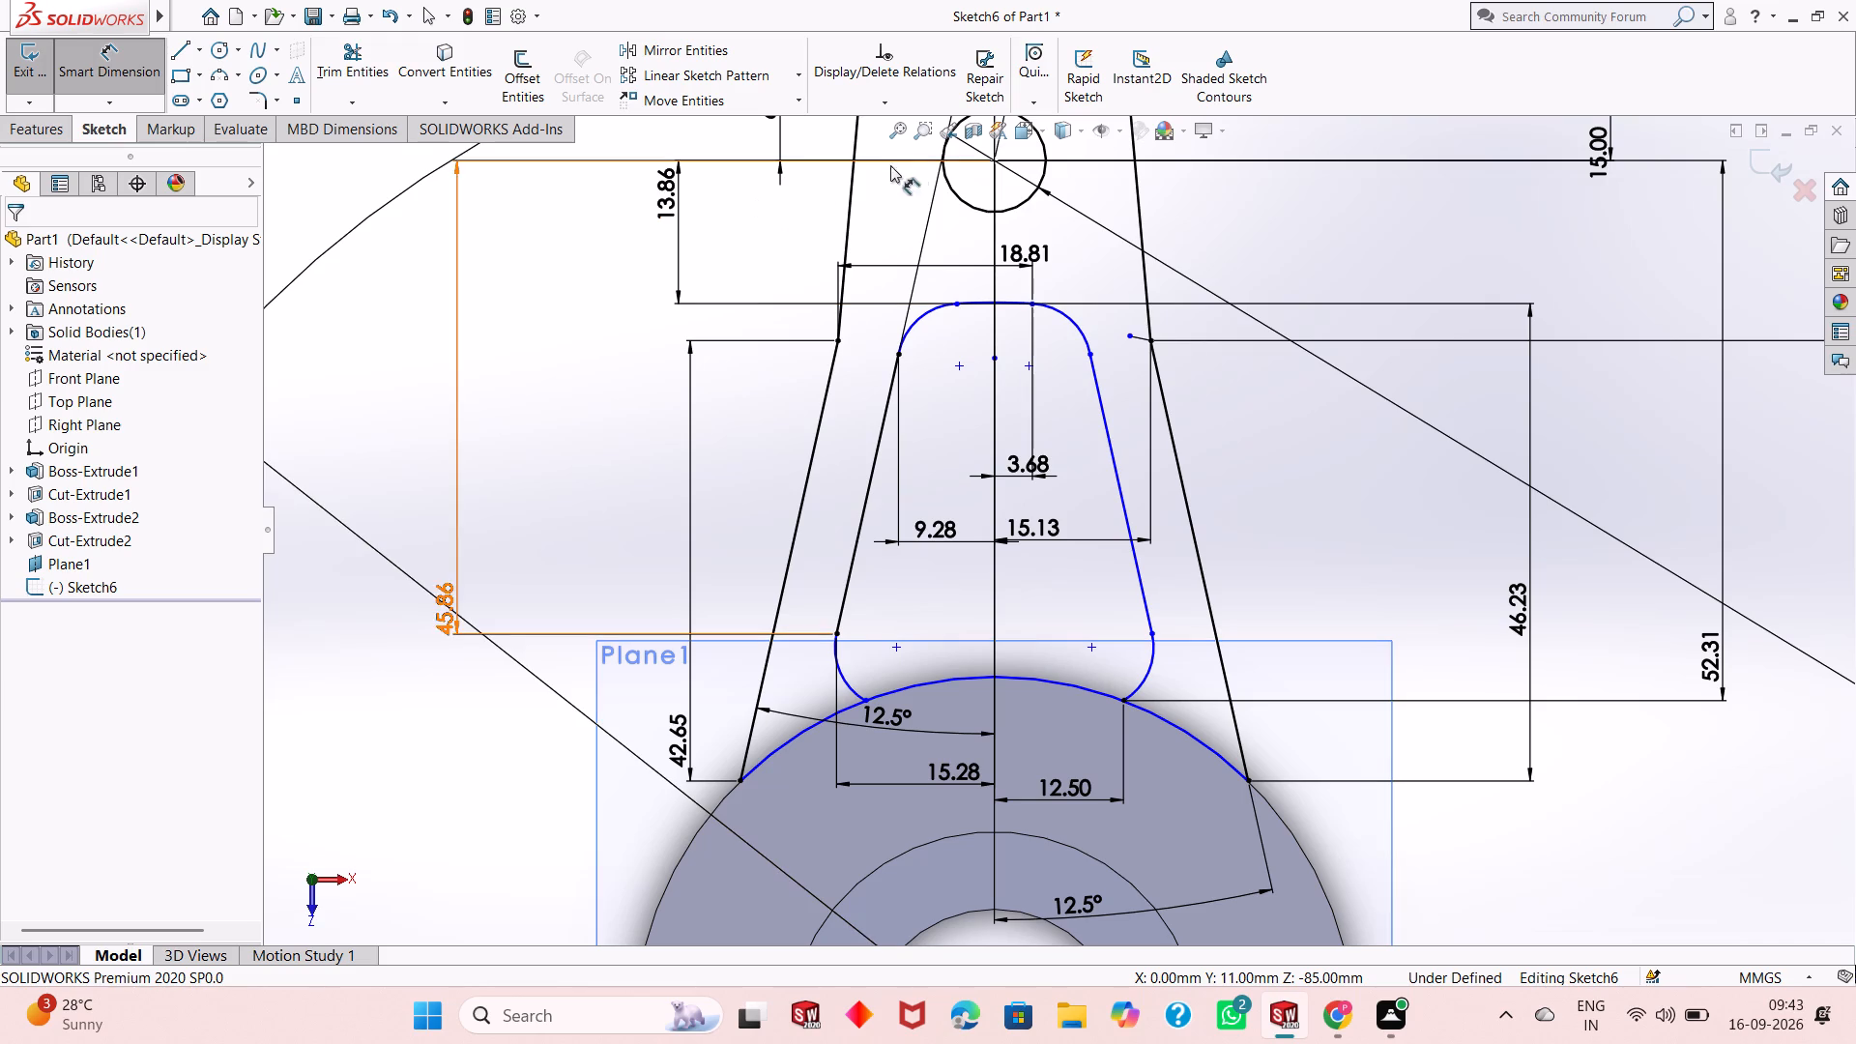
left_click(991, 160)
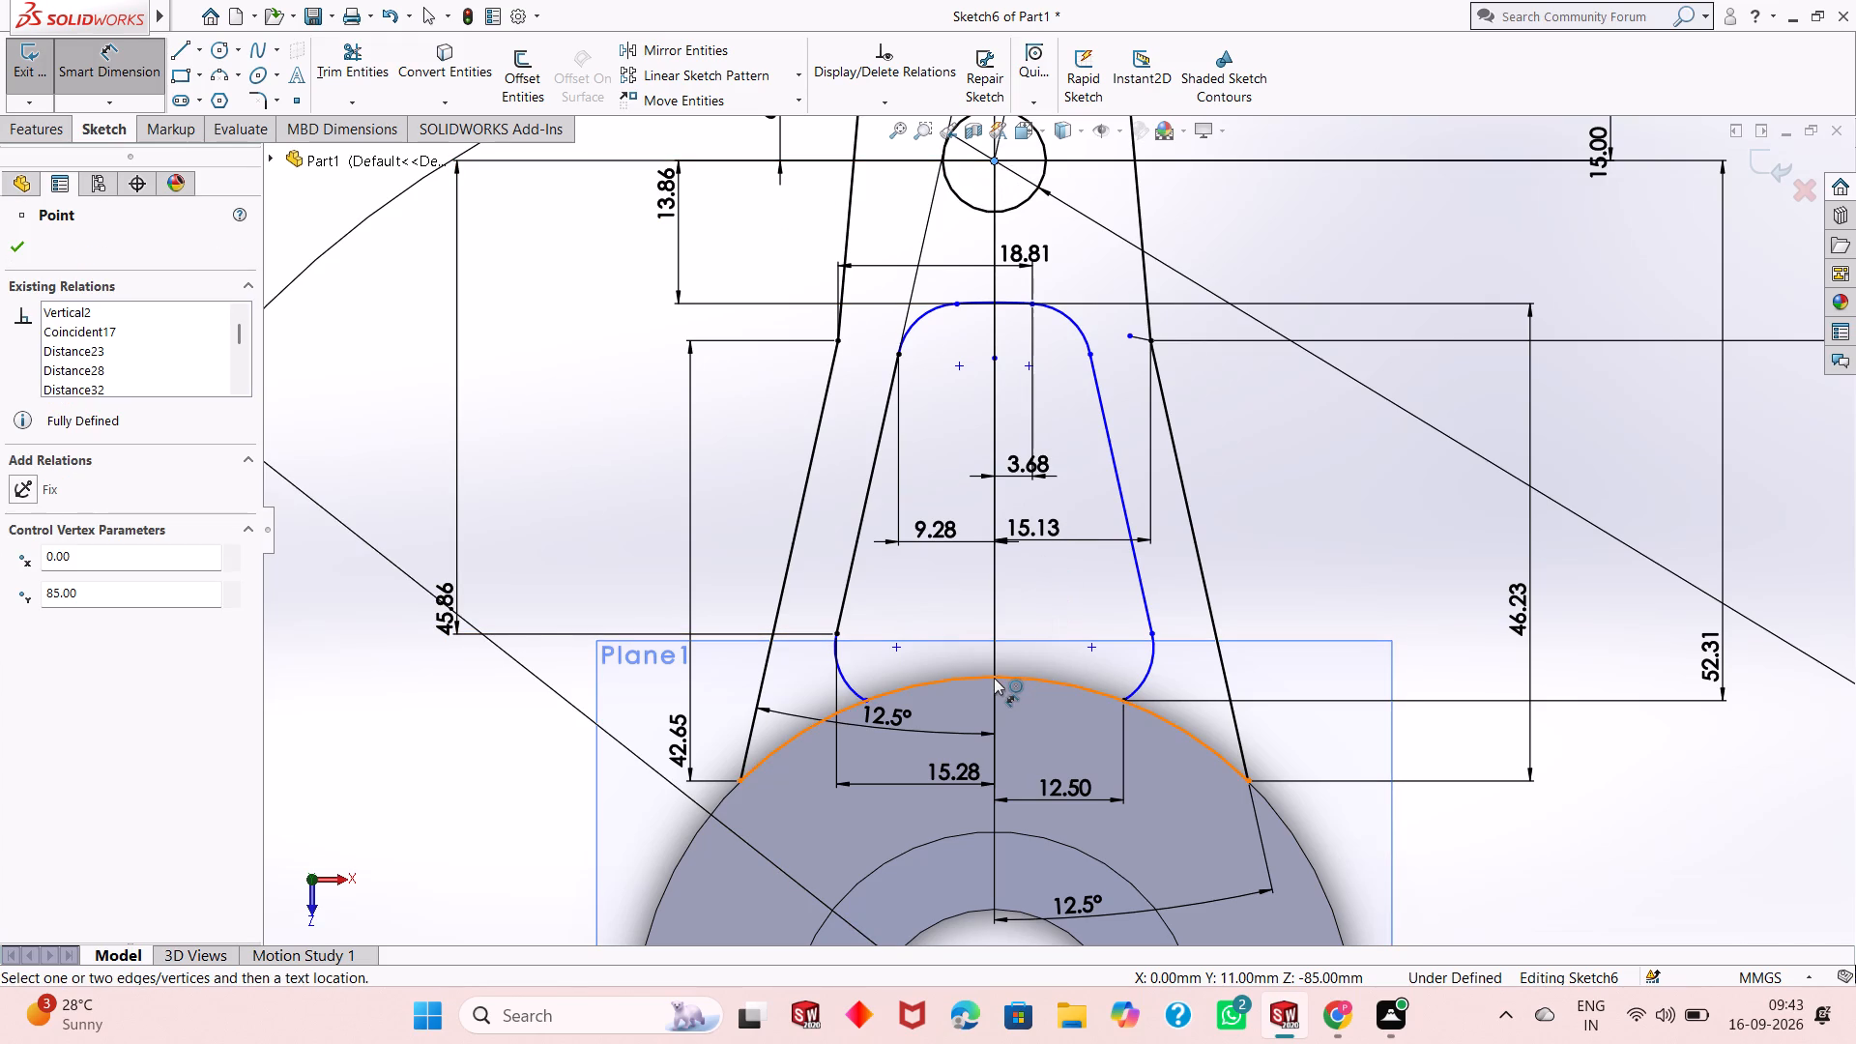
left_click(861, 699)
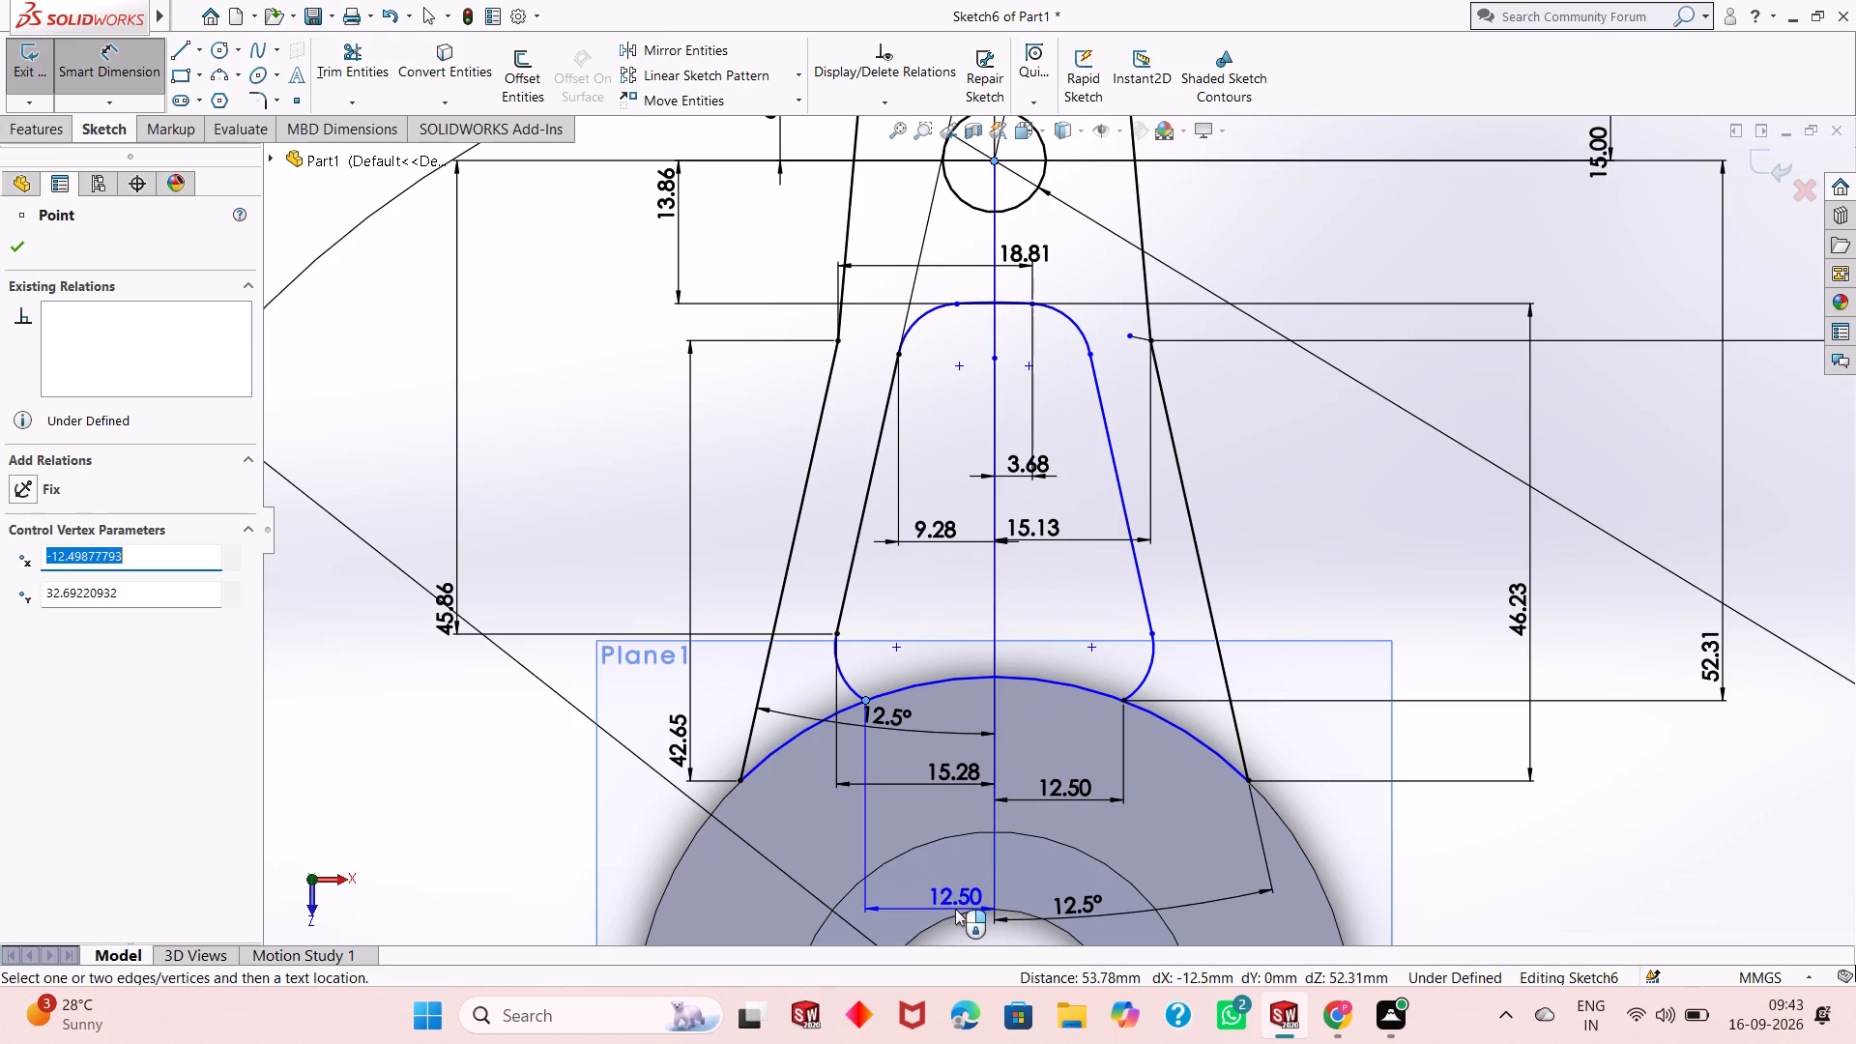
left_click(947, 872)
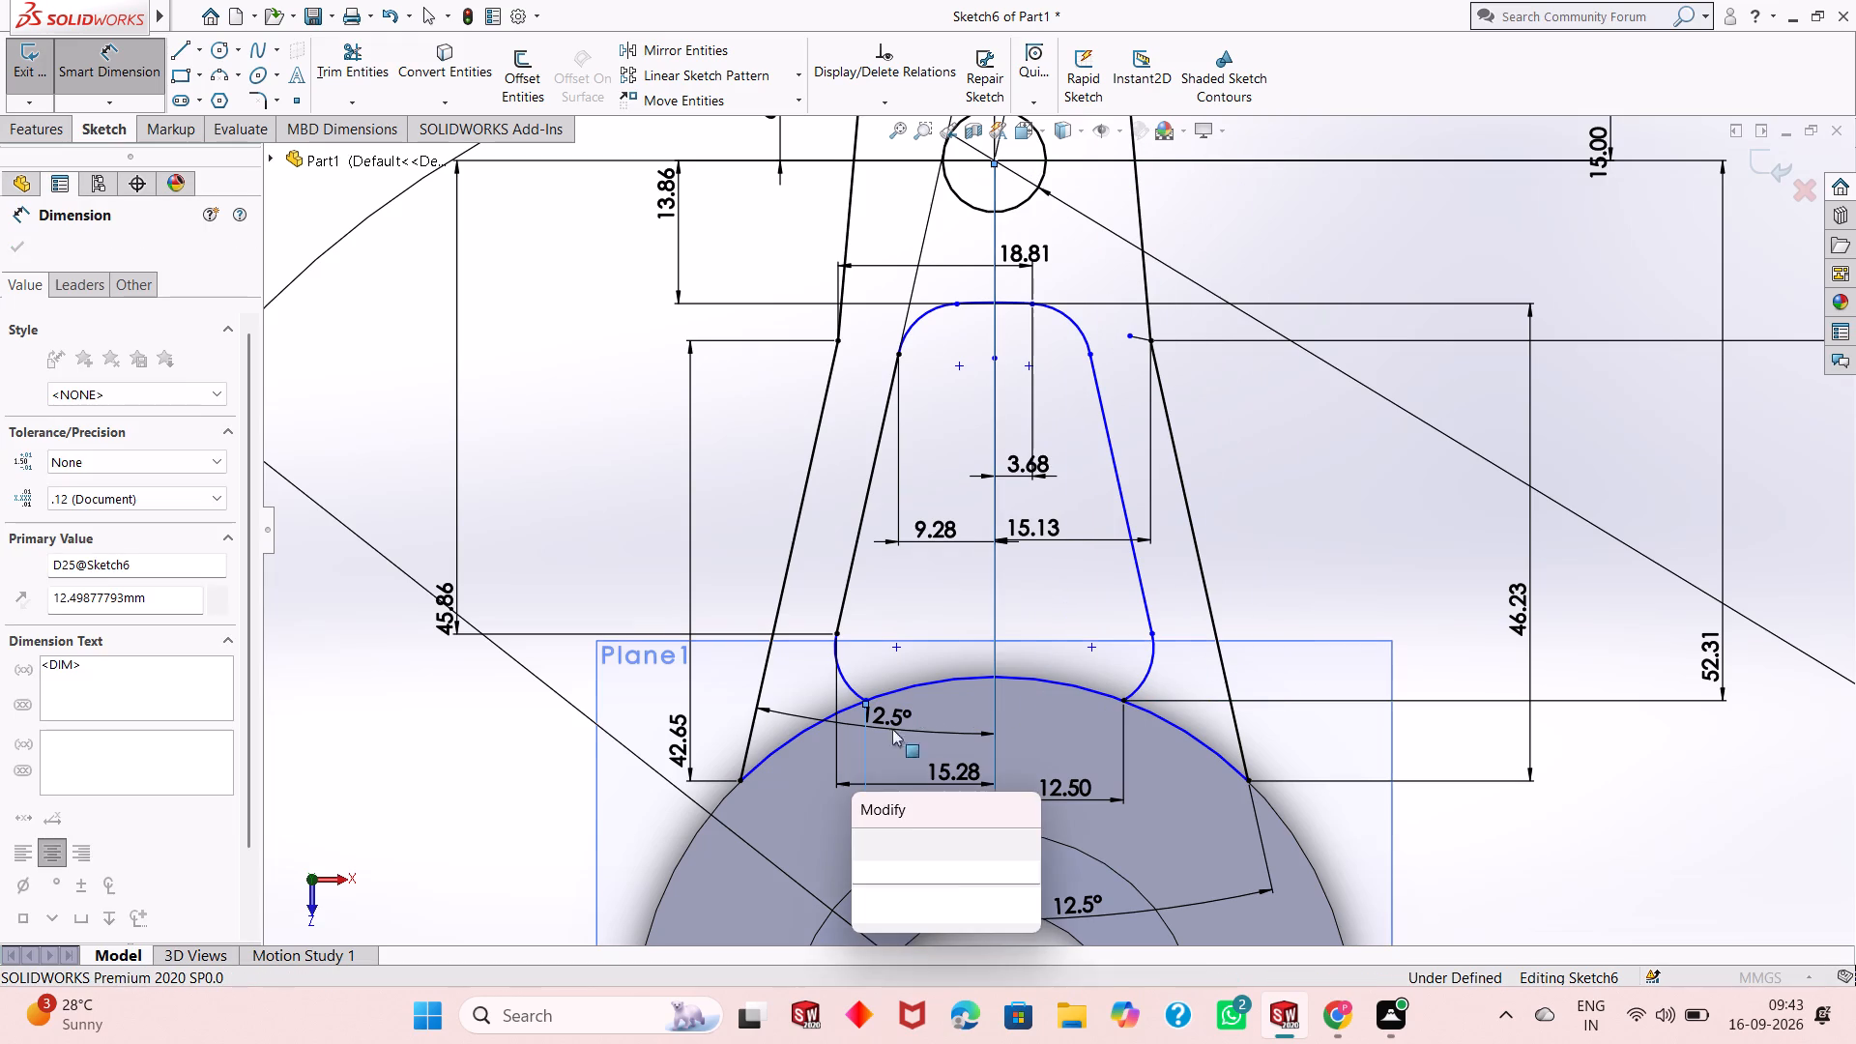
left_click(867, 842)
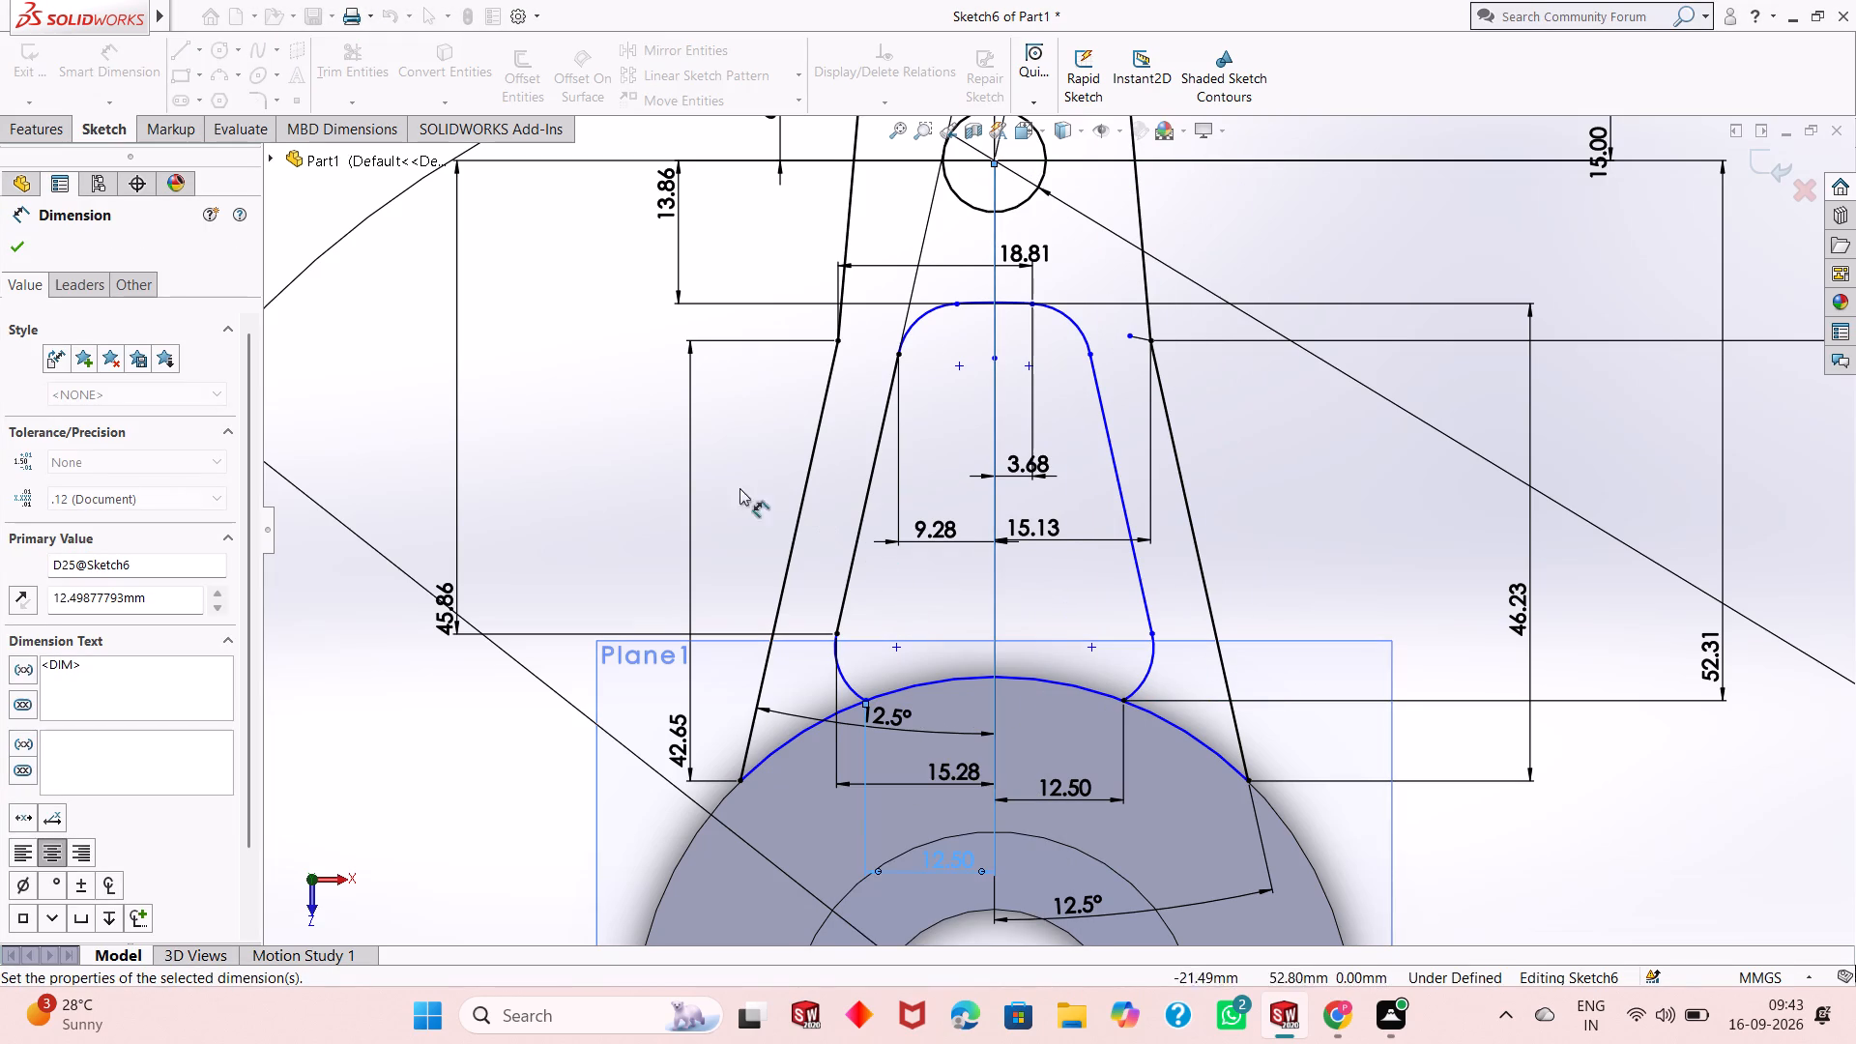
Dimension the vertical distance between the two ends of the window's lower right corner arc.
scroll(998, 644, "up", 2)
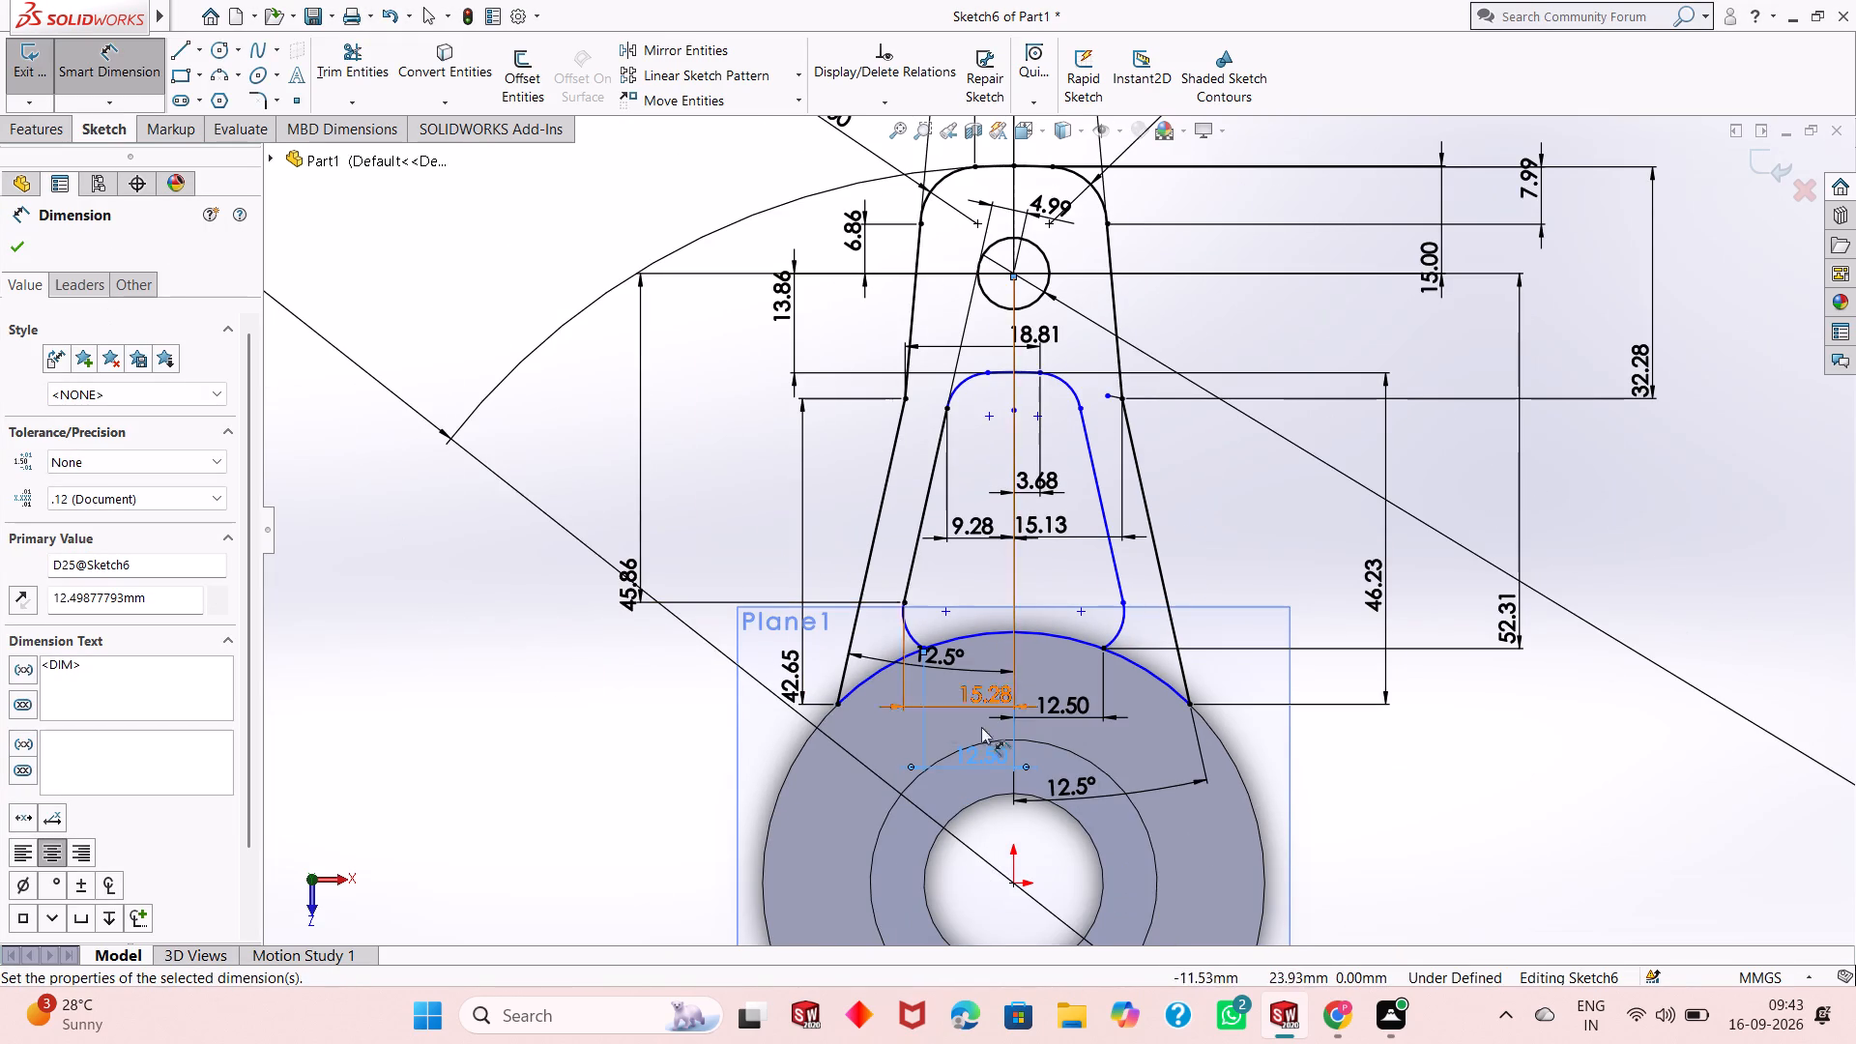
left_click(1119, 603)
left_click(1106, 652)
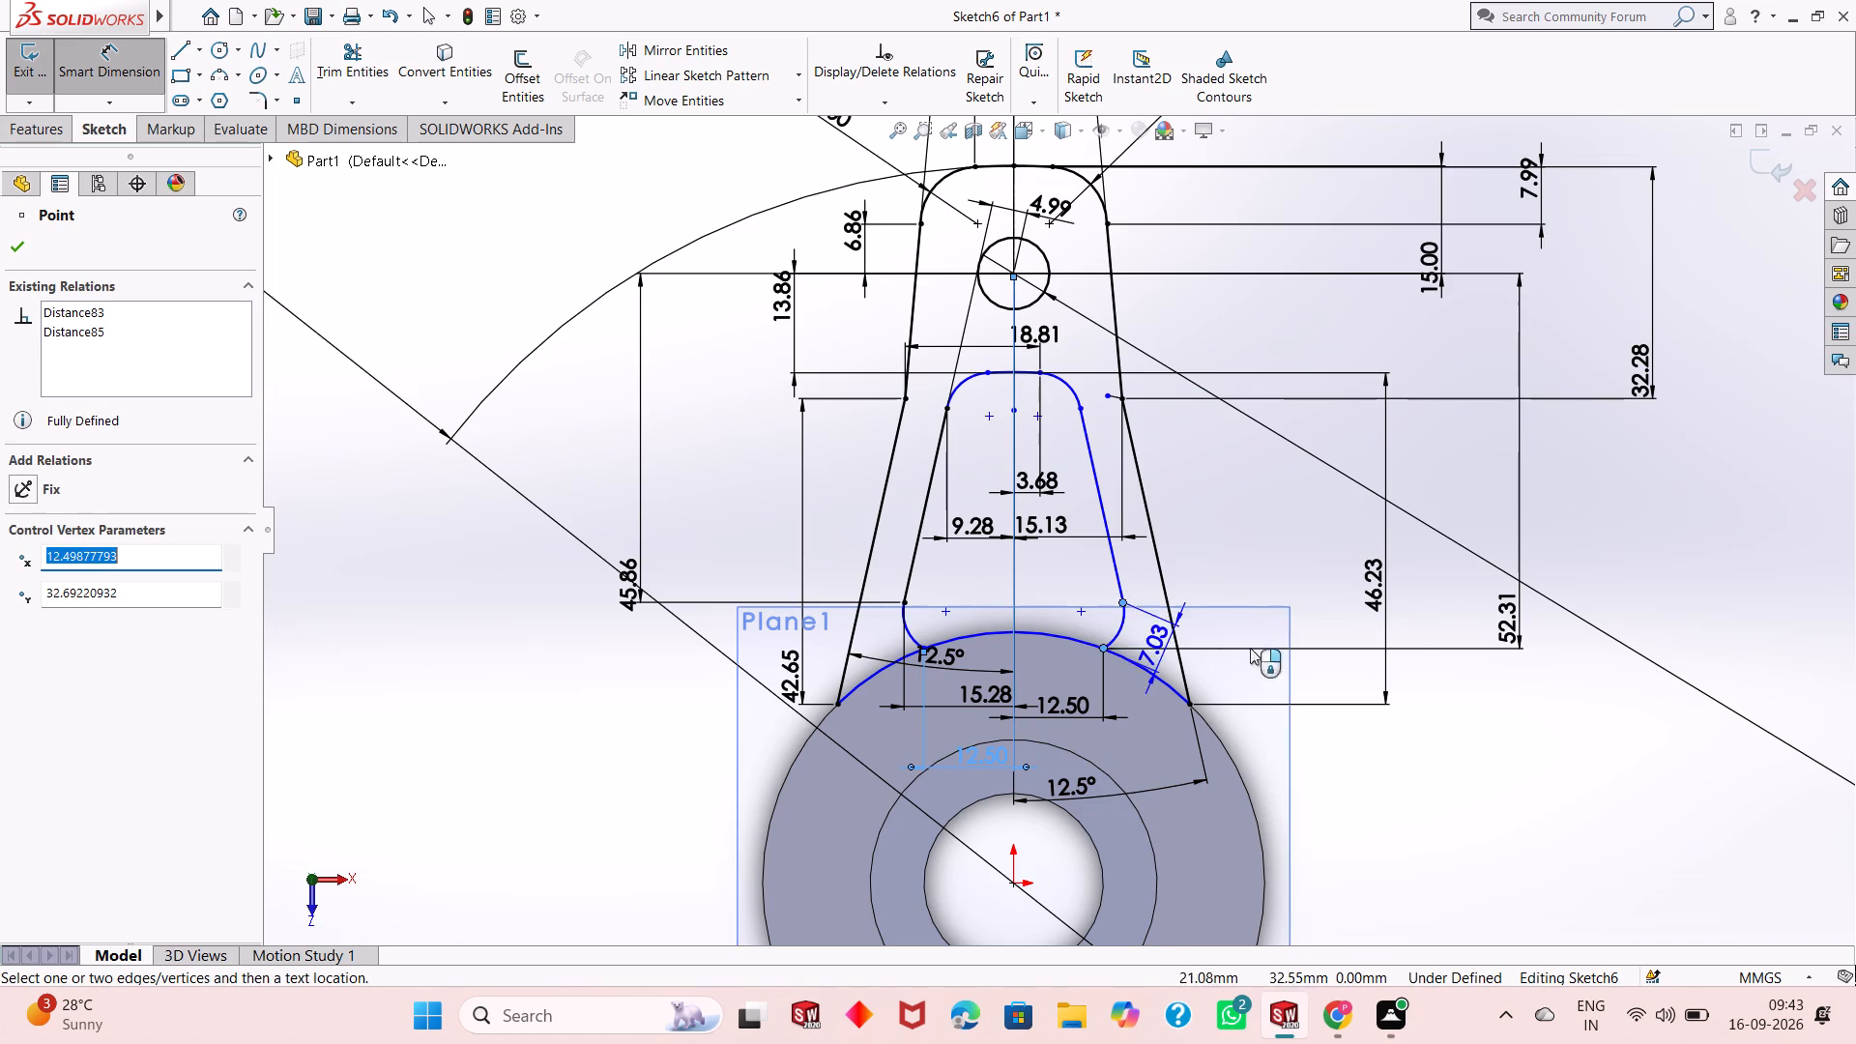
left_click(1432, 637)
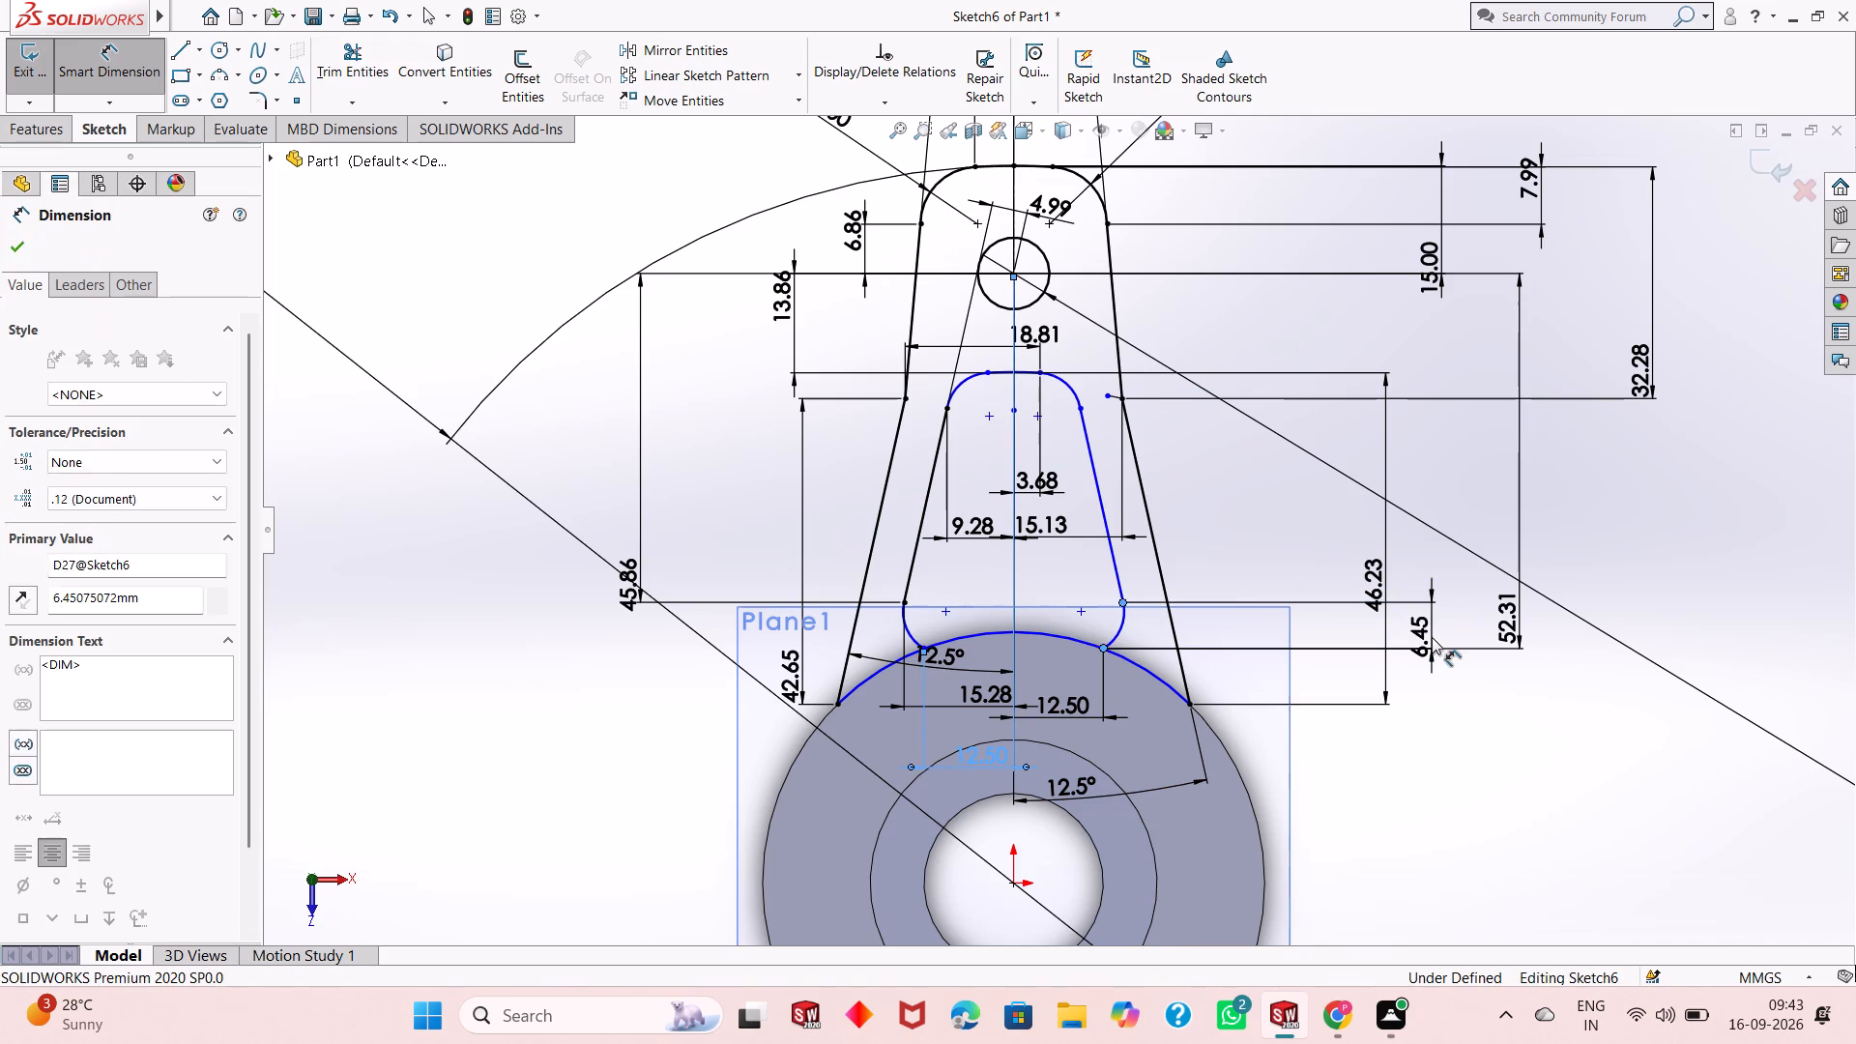
left_click(1343, 600)
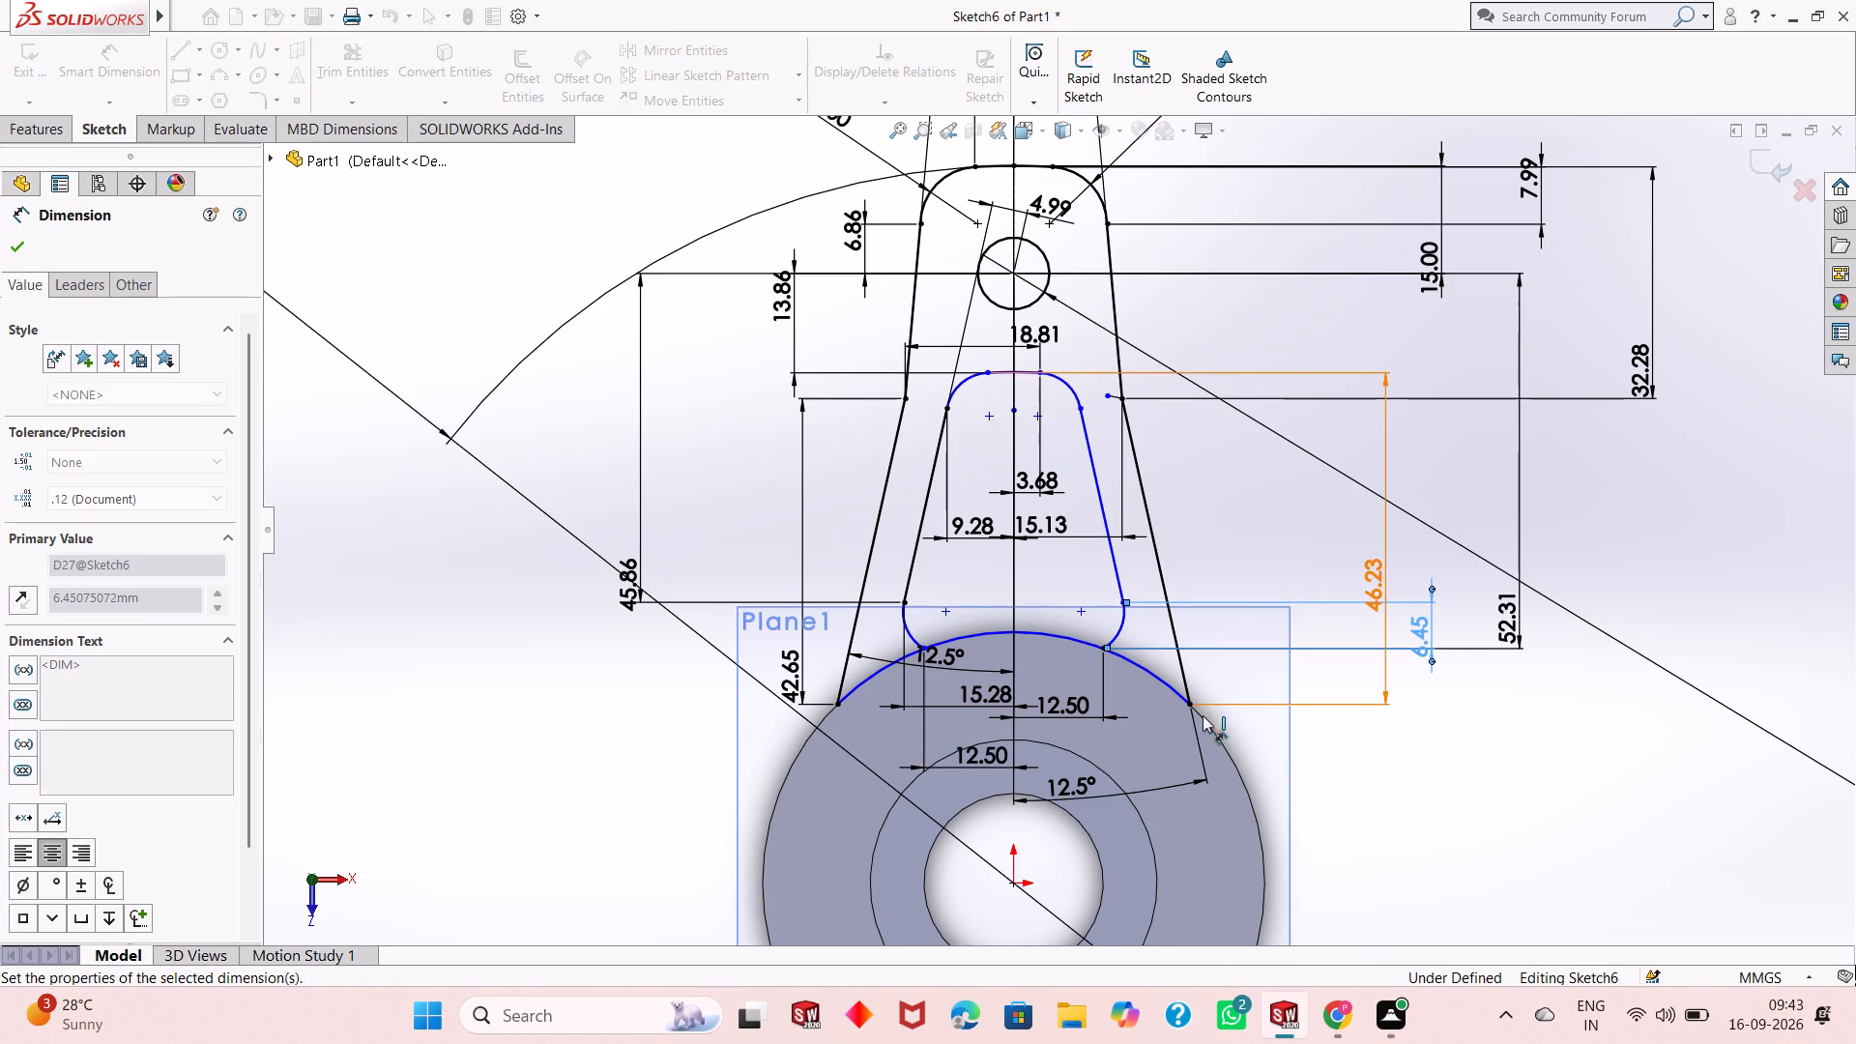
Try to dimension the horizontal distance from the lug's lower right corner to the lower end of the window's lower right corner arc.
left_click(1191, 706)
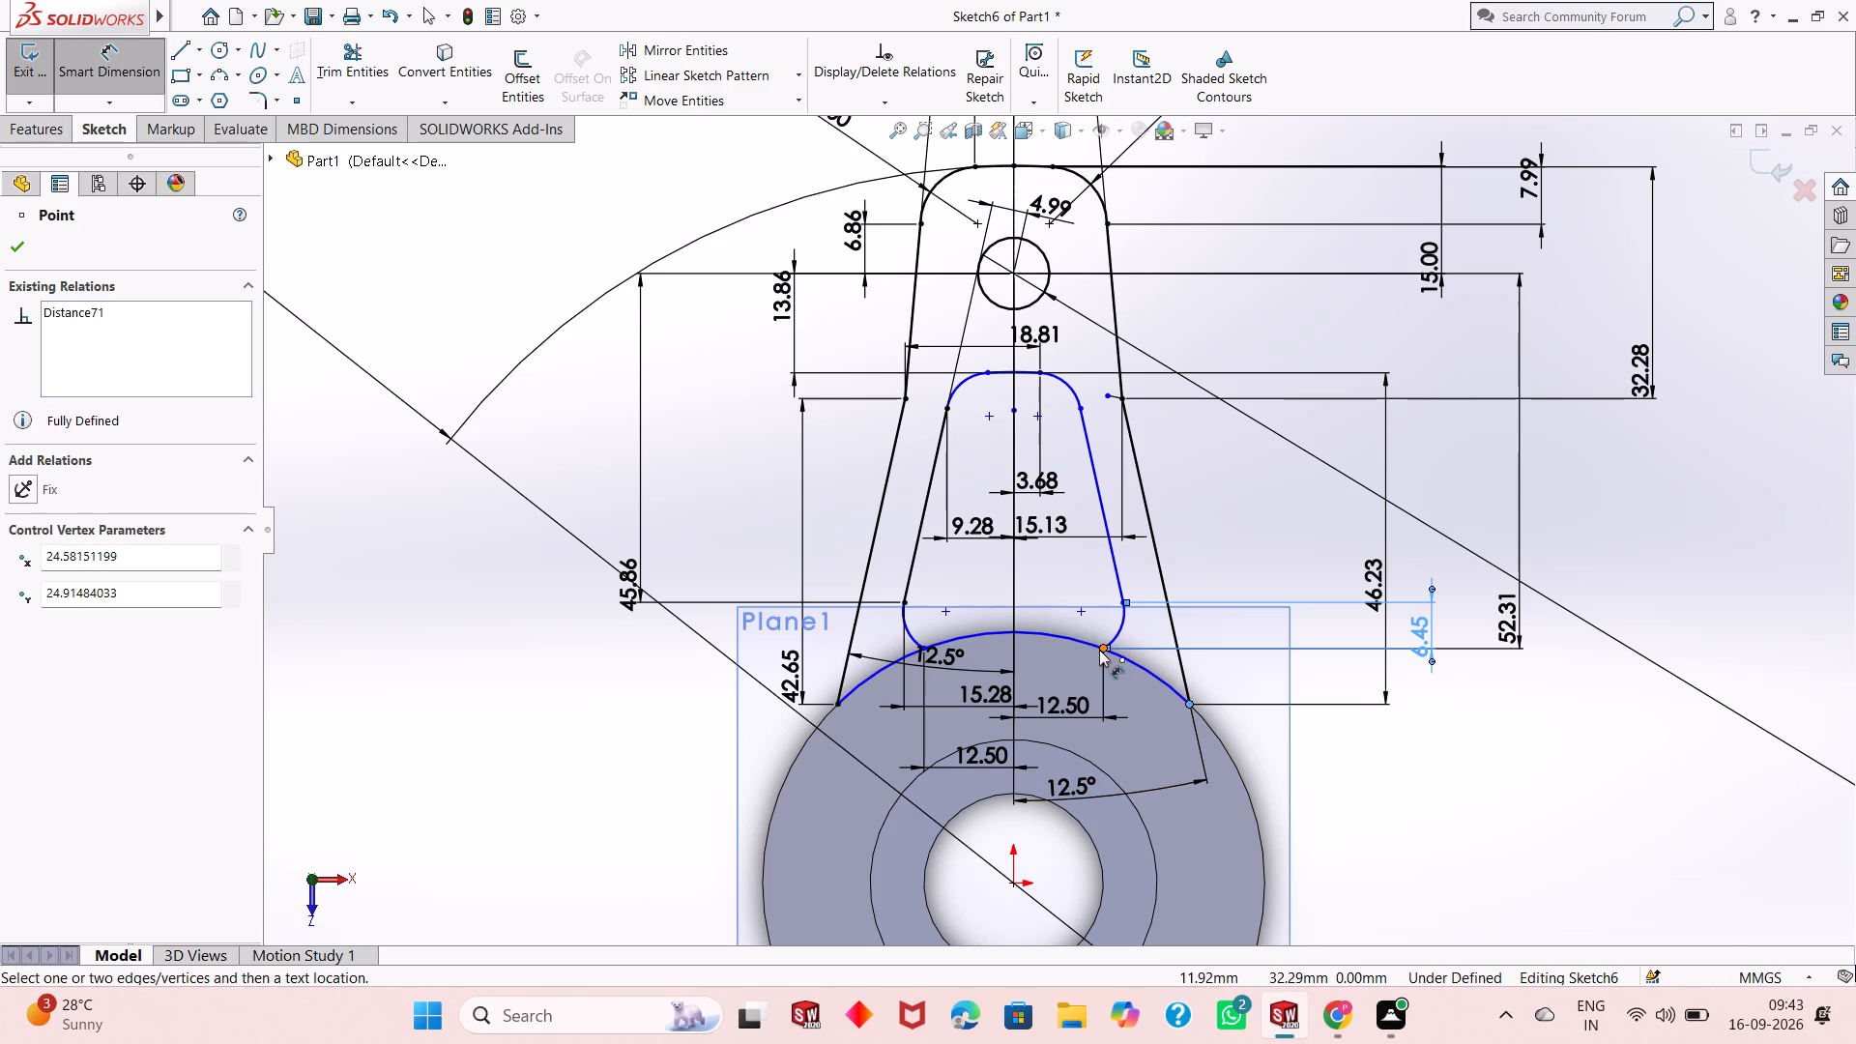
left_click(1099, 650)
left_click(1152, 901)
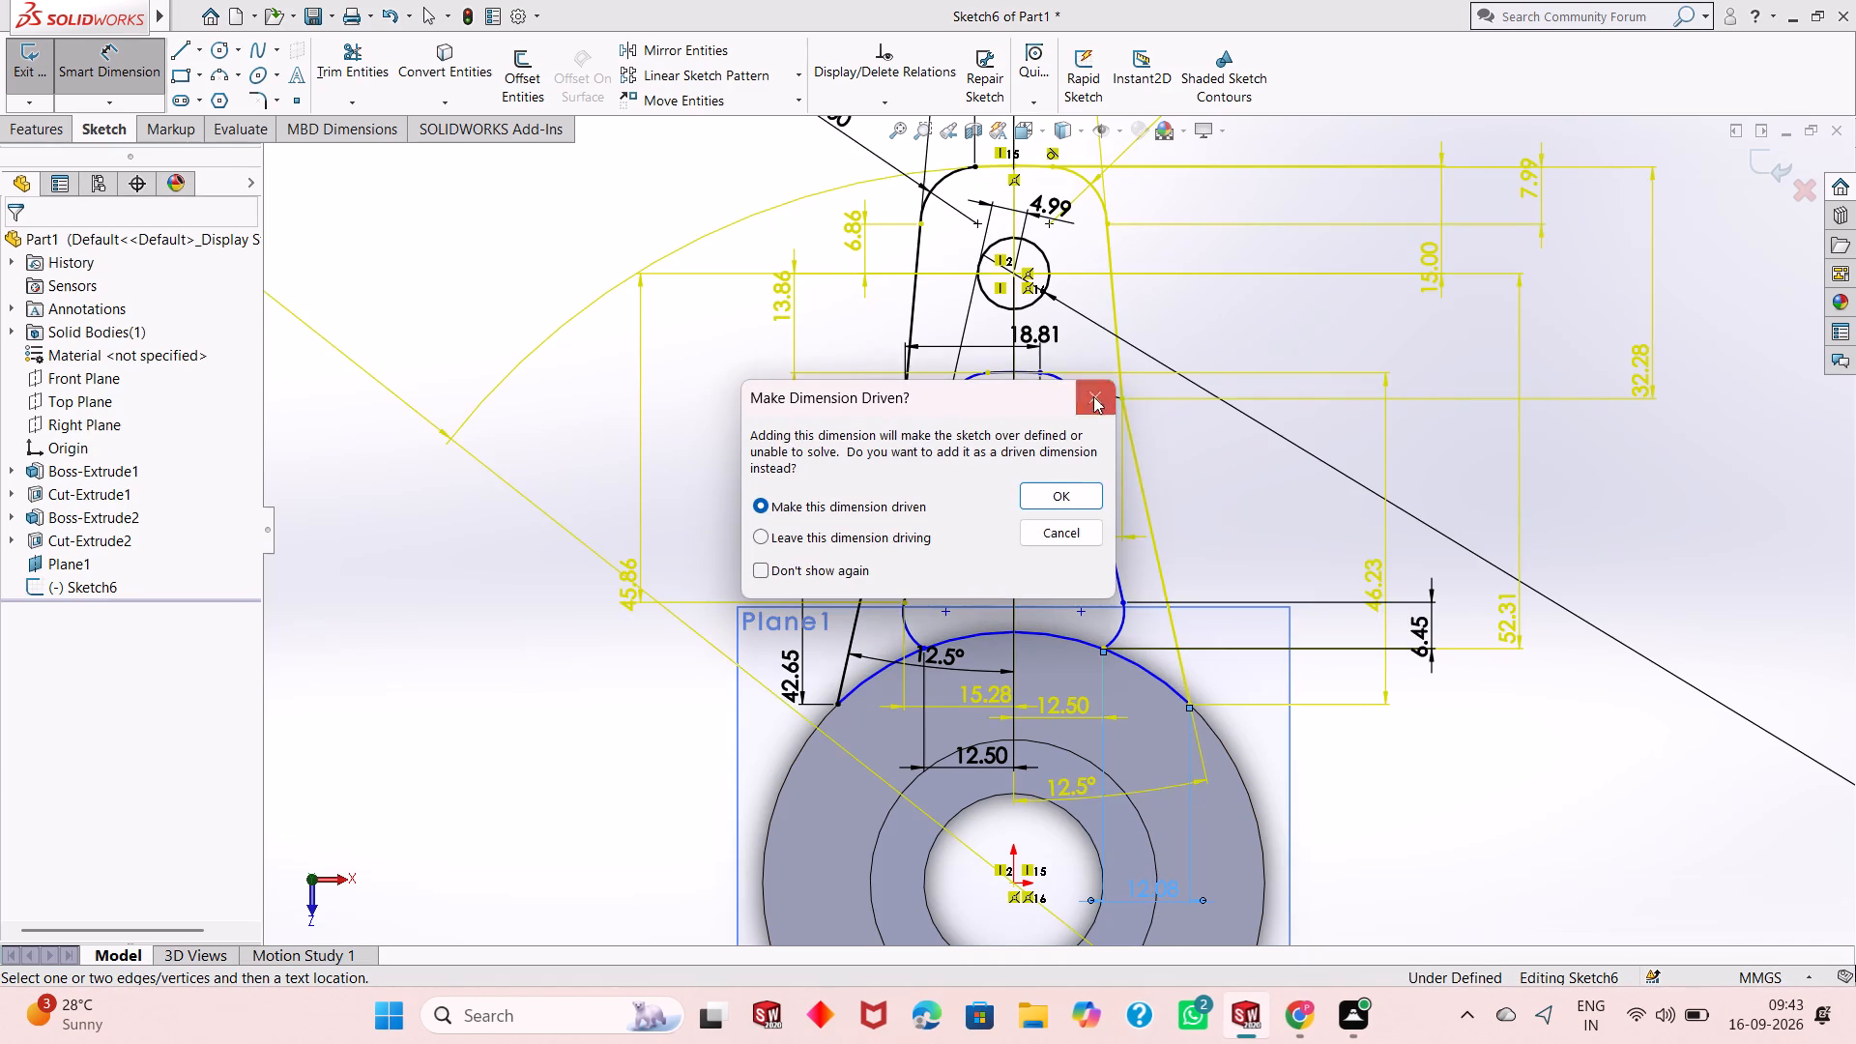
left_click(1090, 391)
Dimension the vertical distance from the lug's lower right corner to the lower end of the window's lower left corner arc.
left_click(1192, 710)
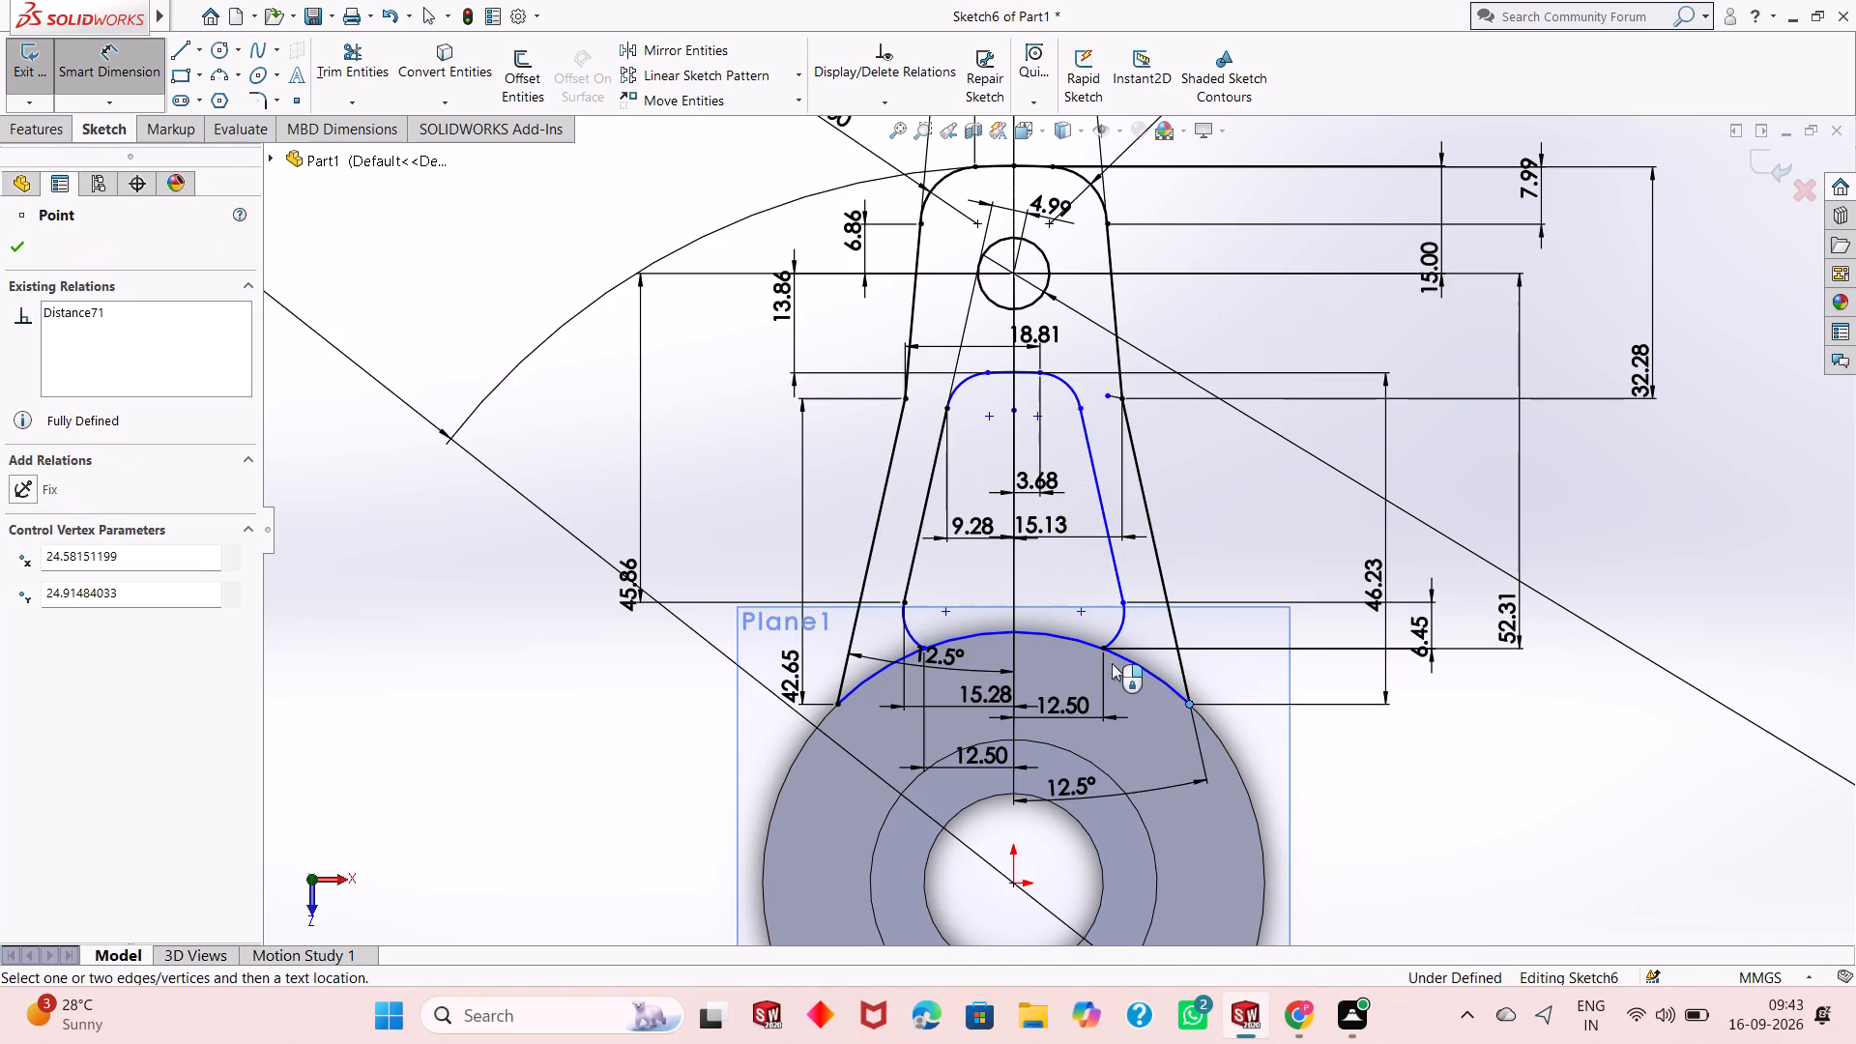
left_click(925, 651)
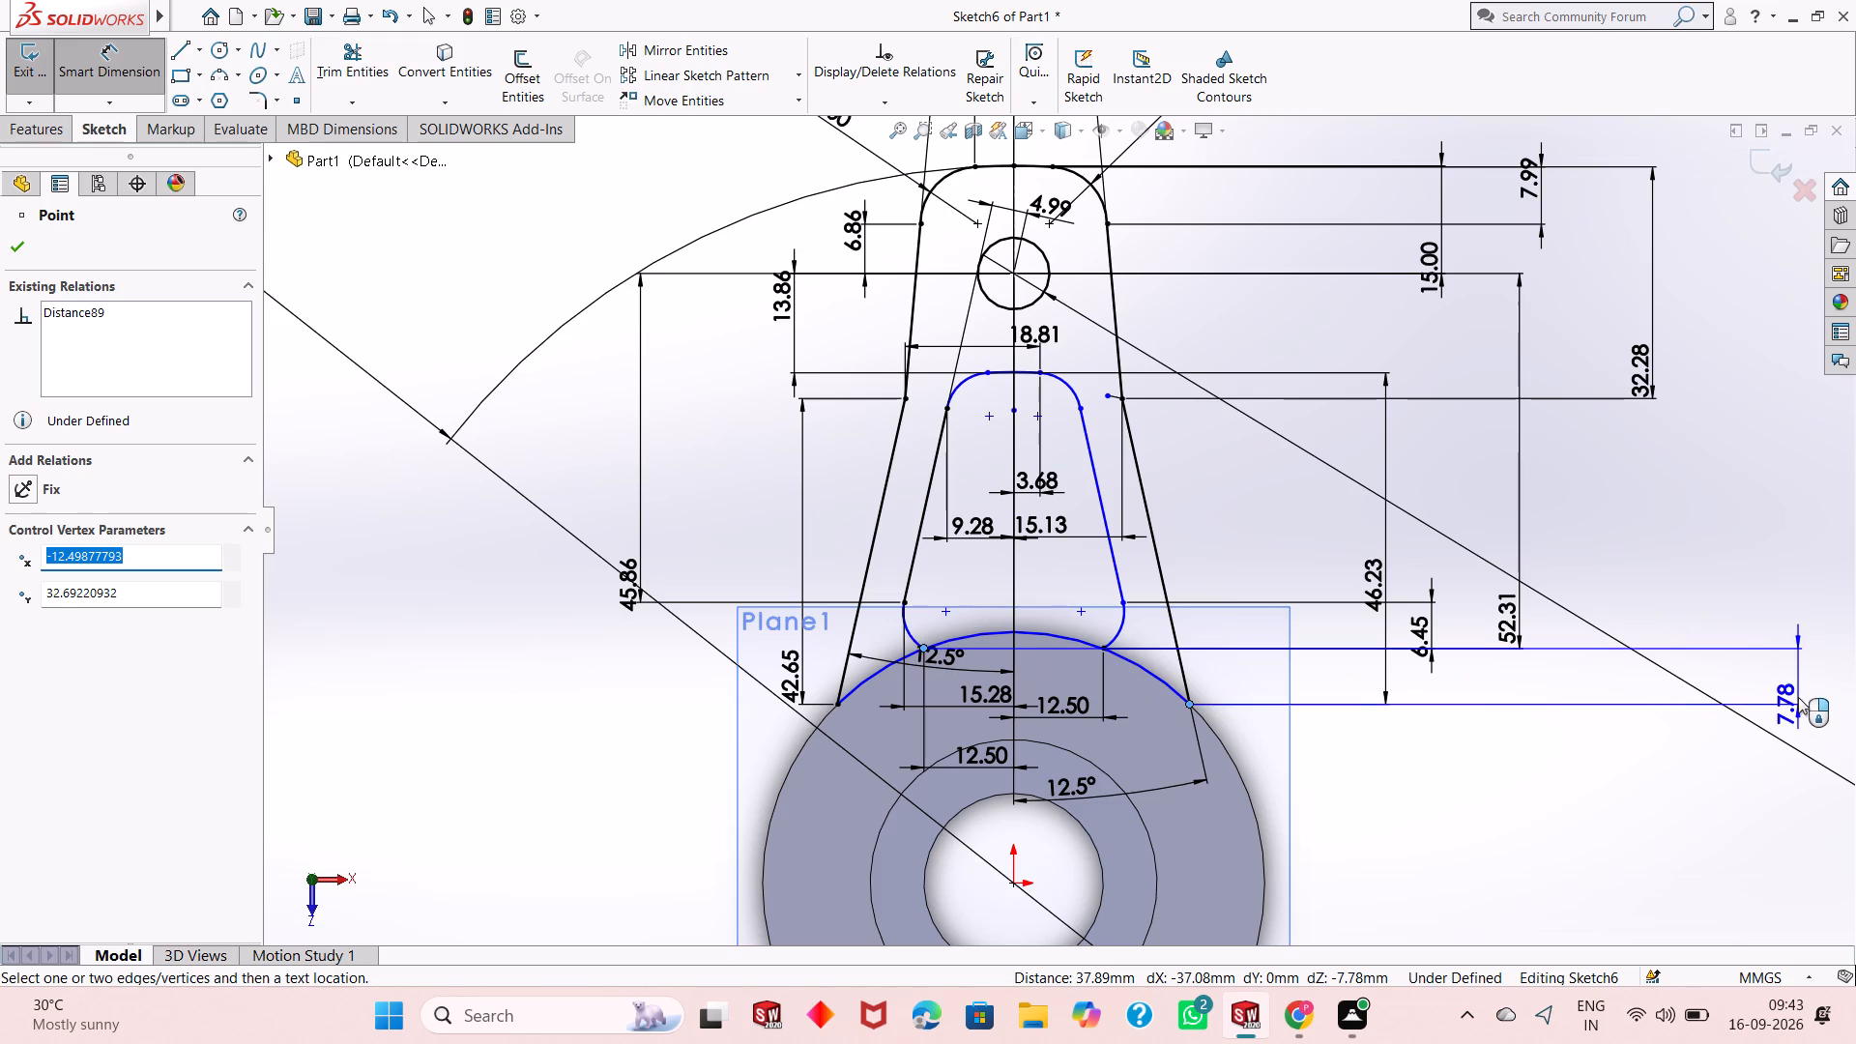
left_click(1798, 697)
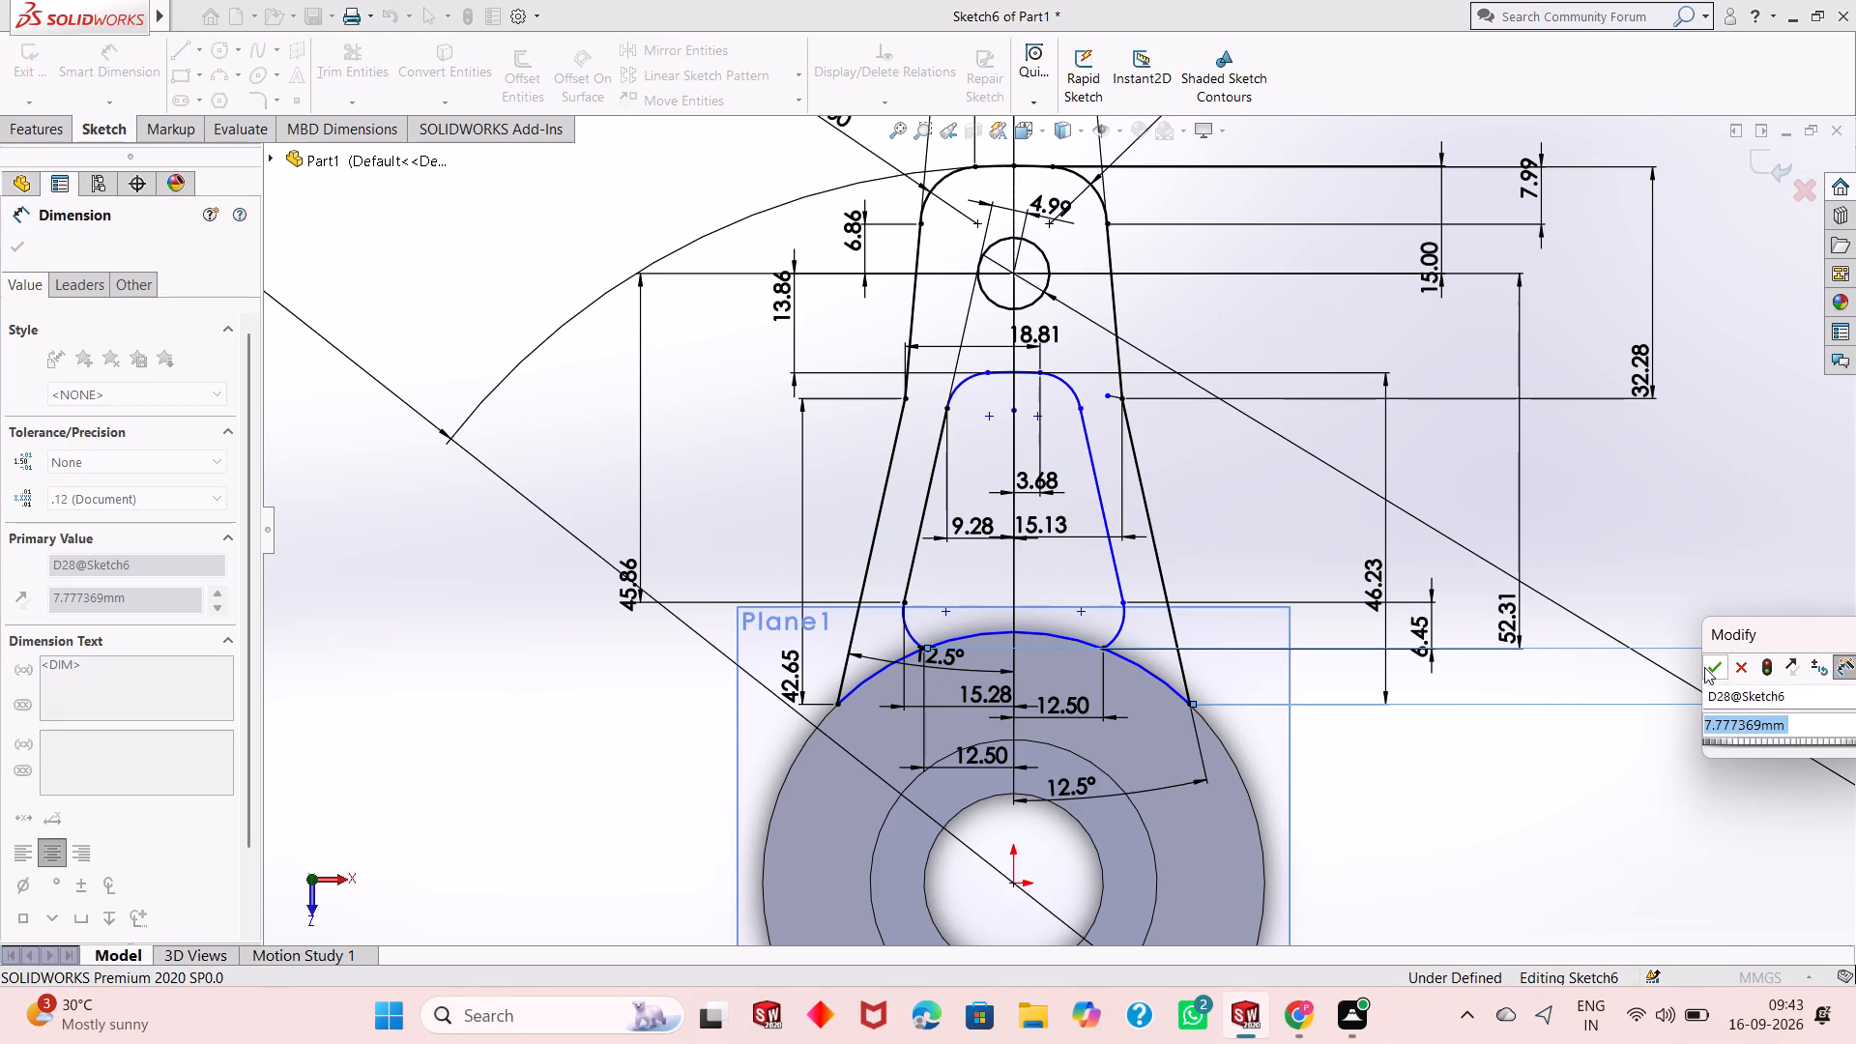
left_click(1704, 667)
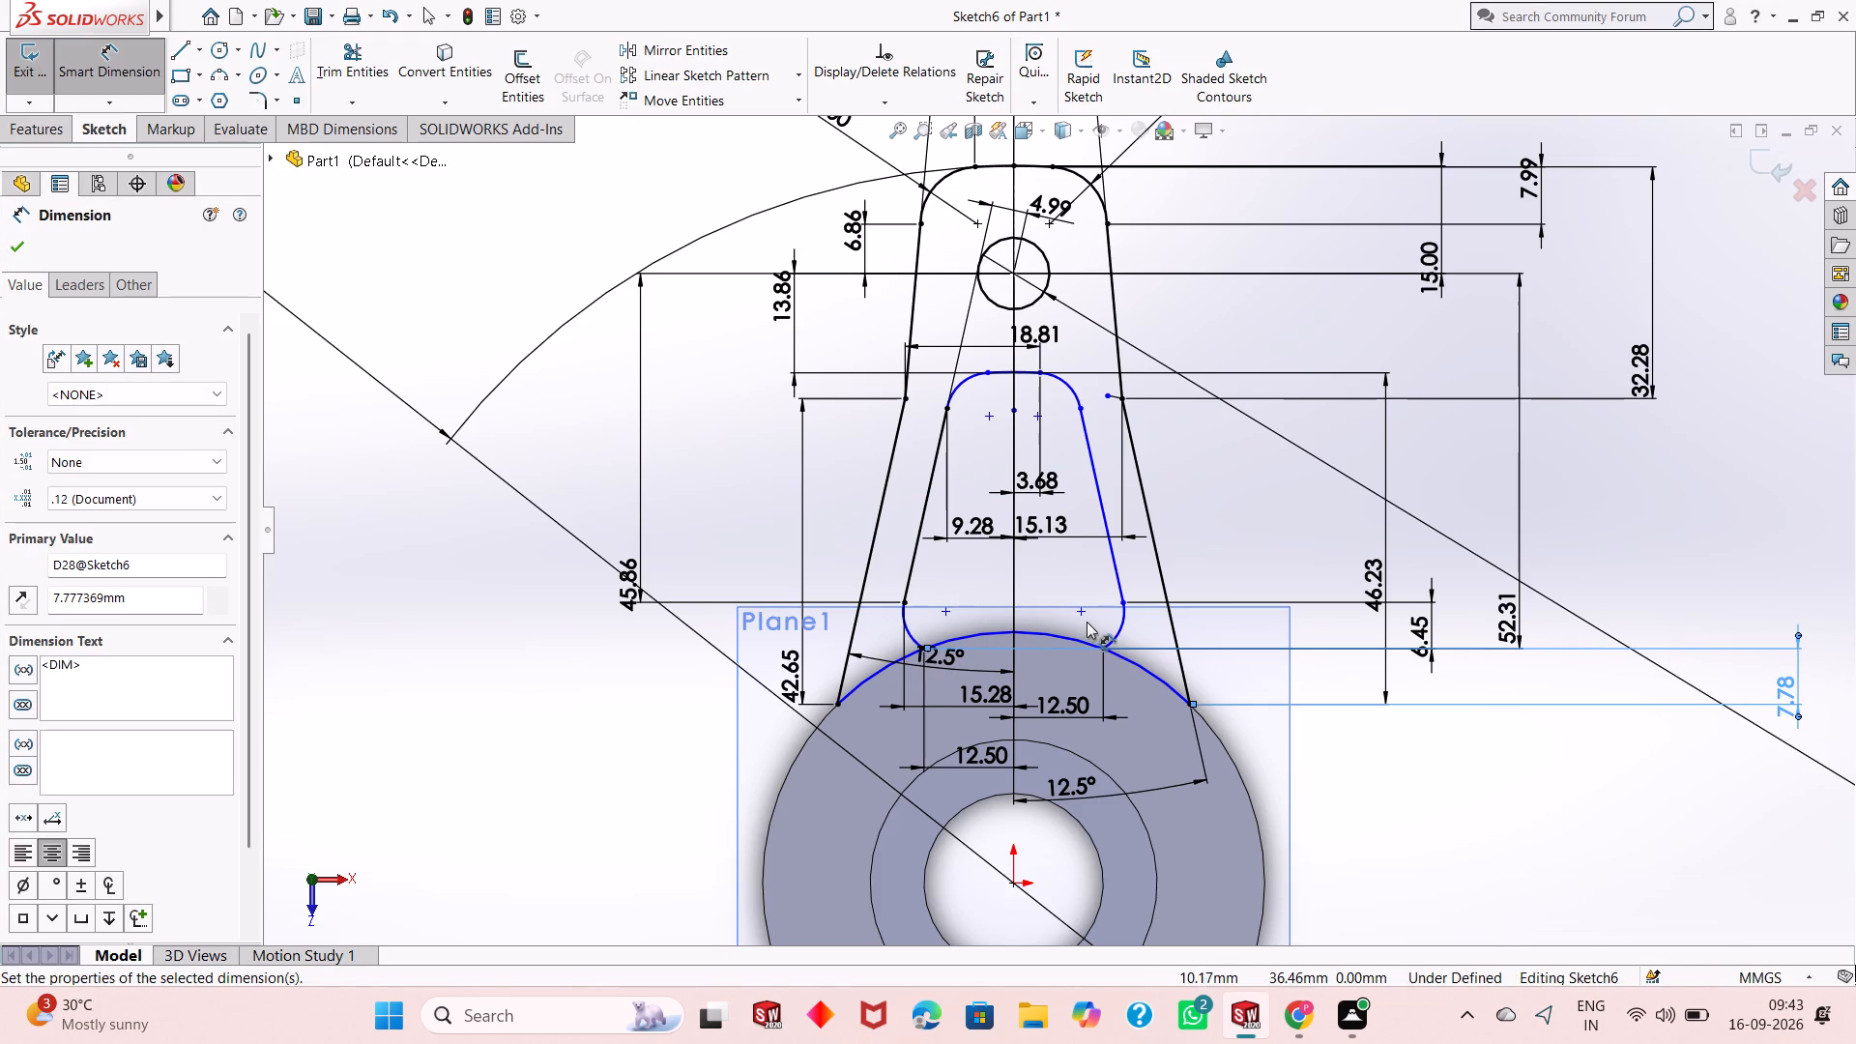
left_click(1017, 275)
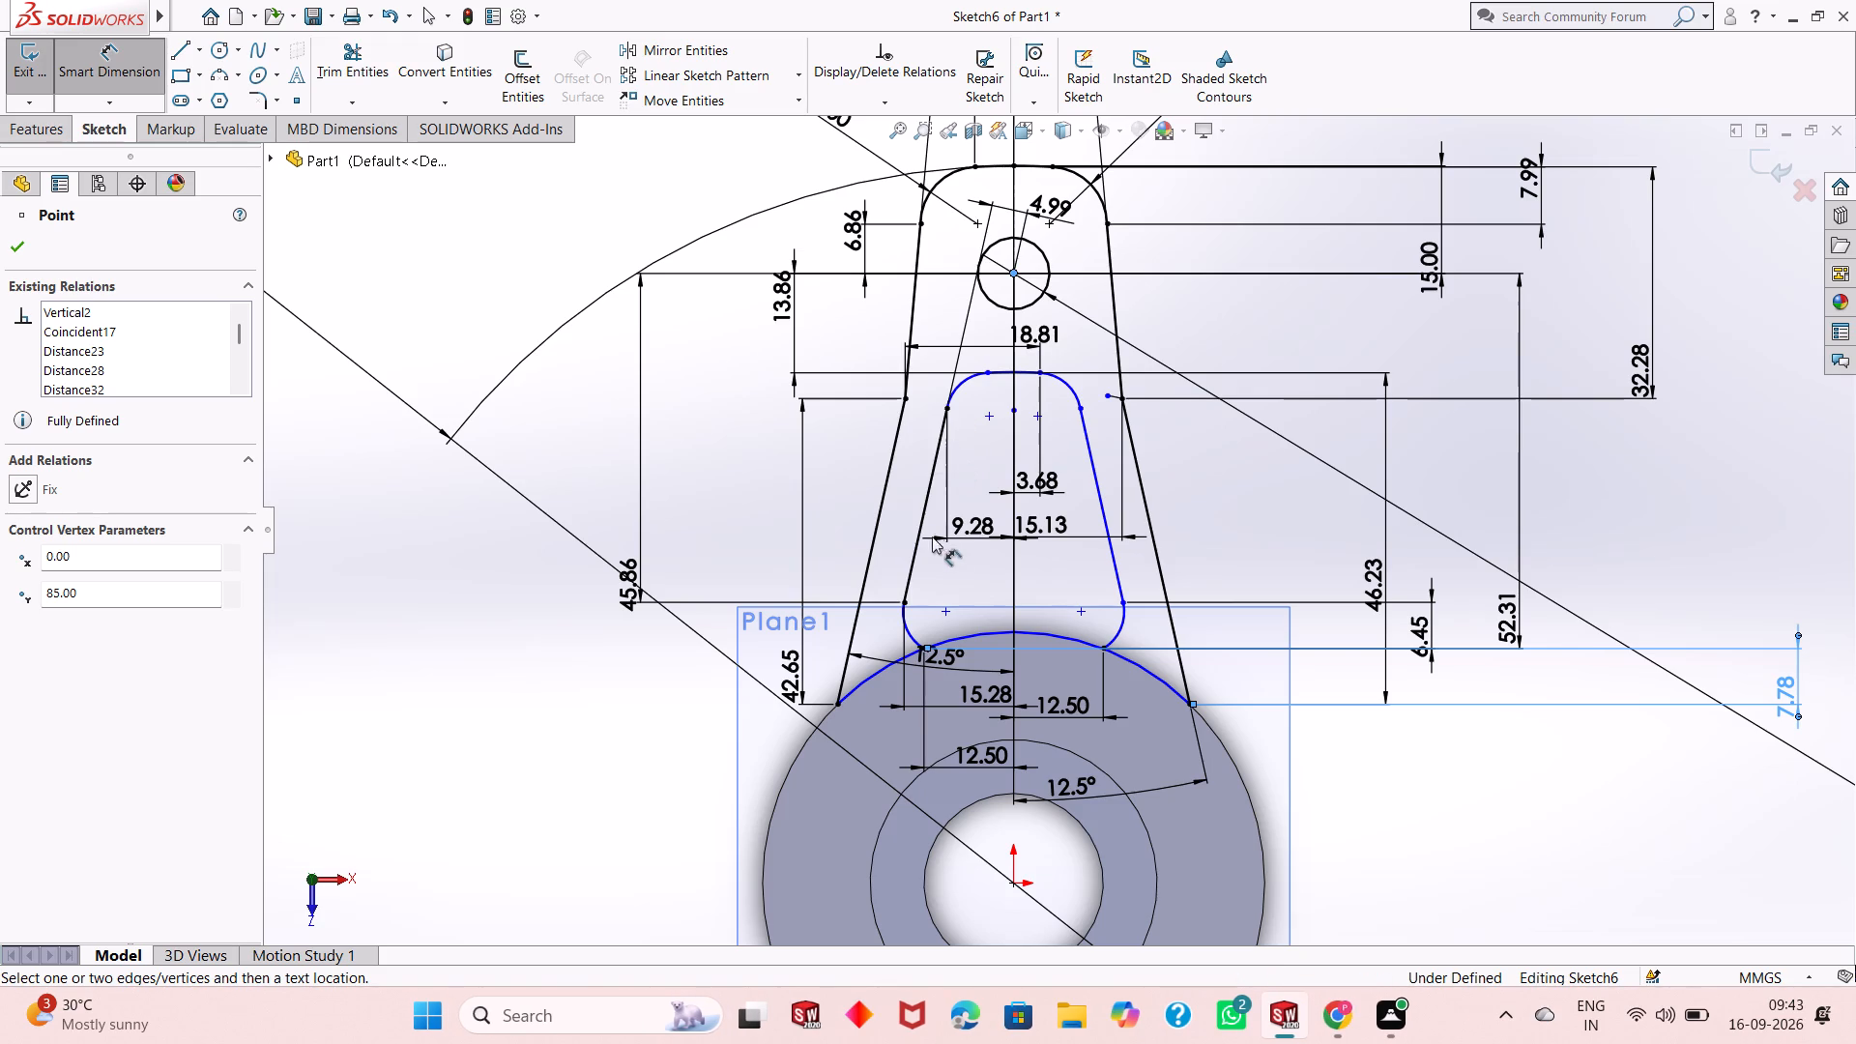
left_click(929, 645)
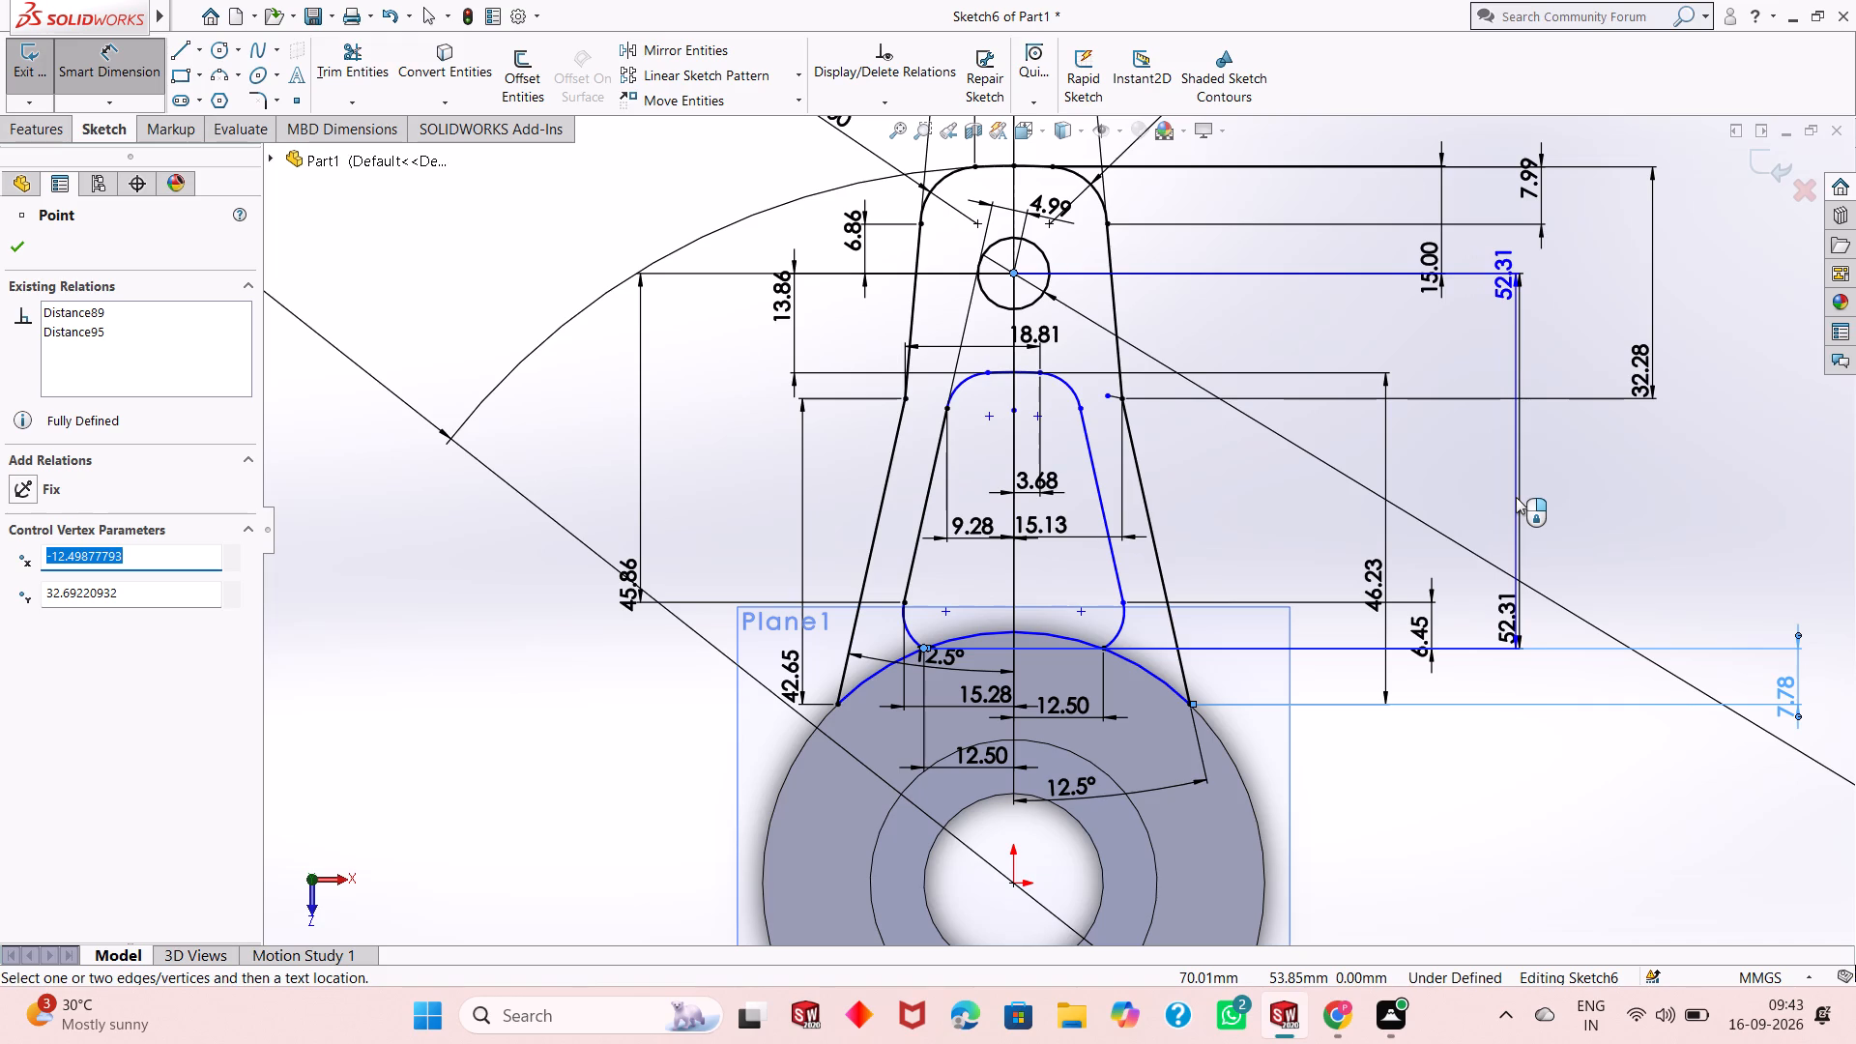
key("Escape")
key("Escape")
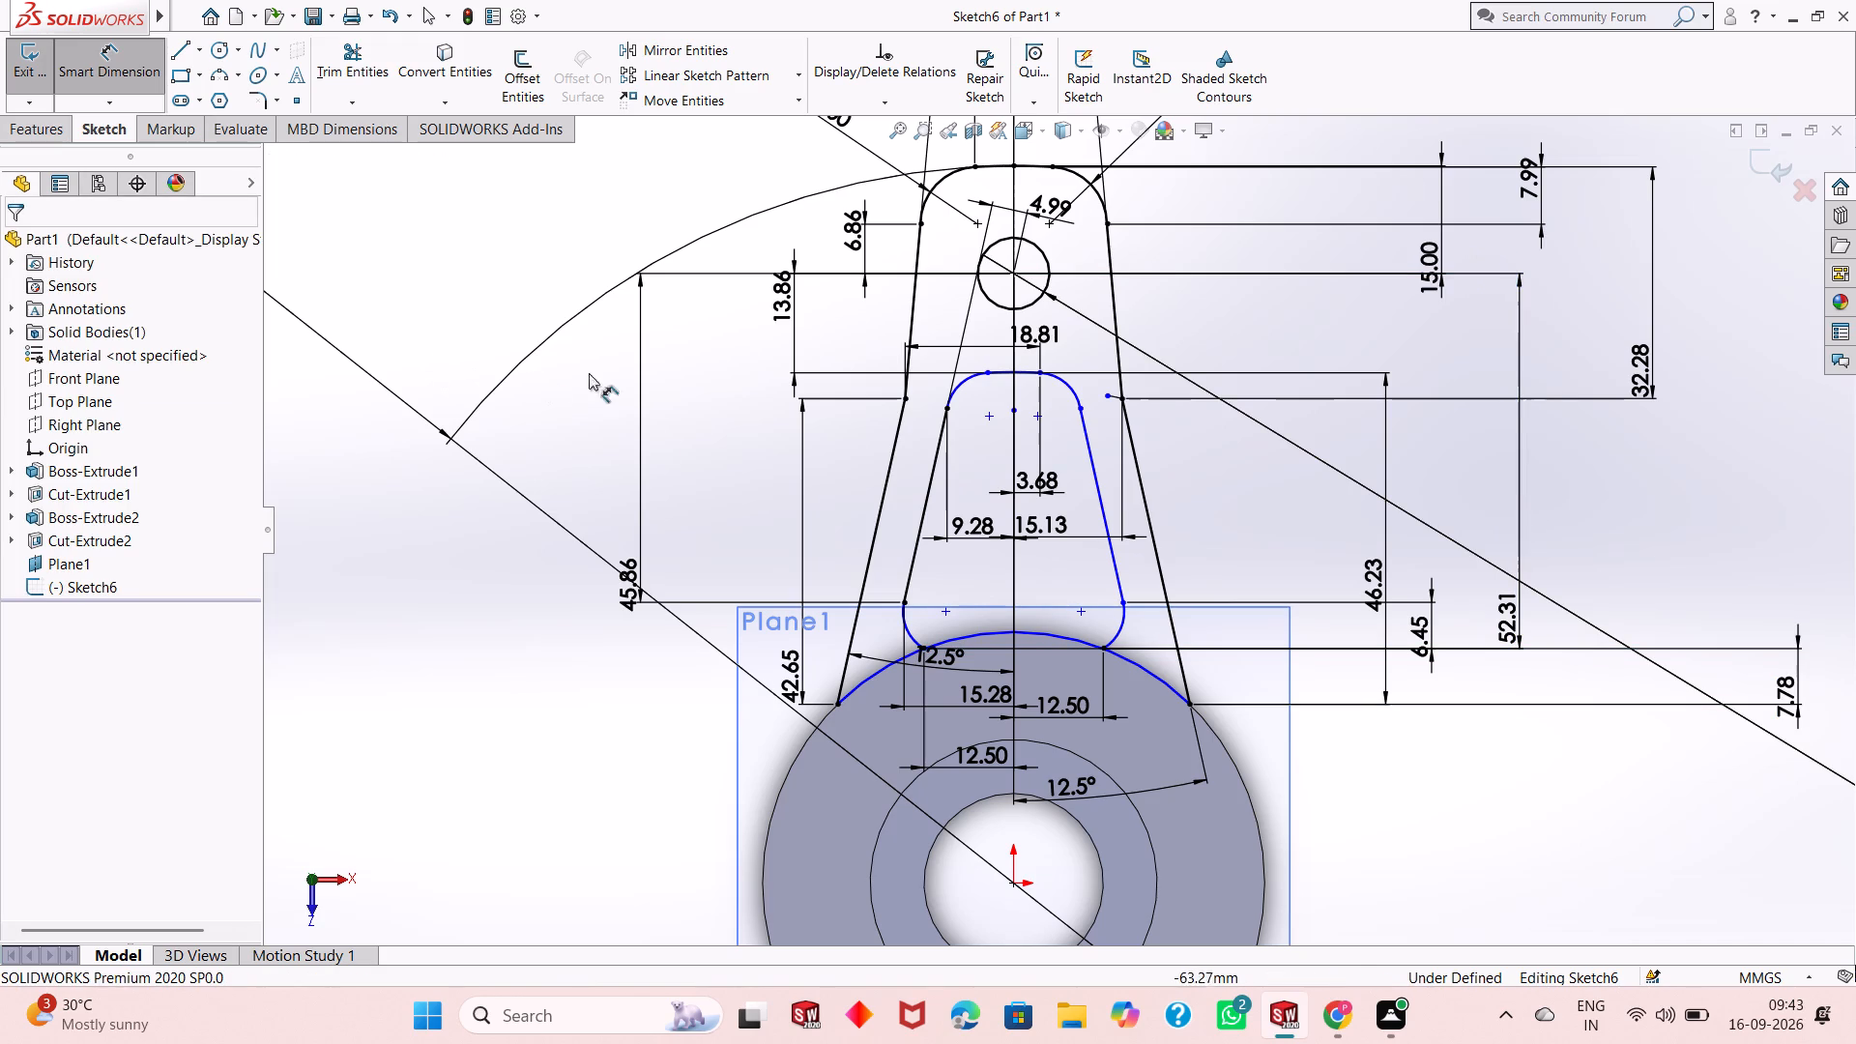
Dimension the radius of the window's lower left corner arc as 4 mm.
left_click(913, 630)
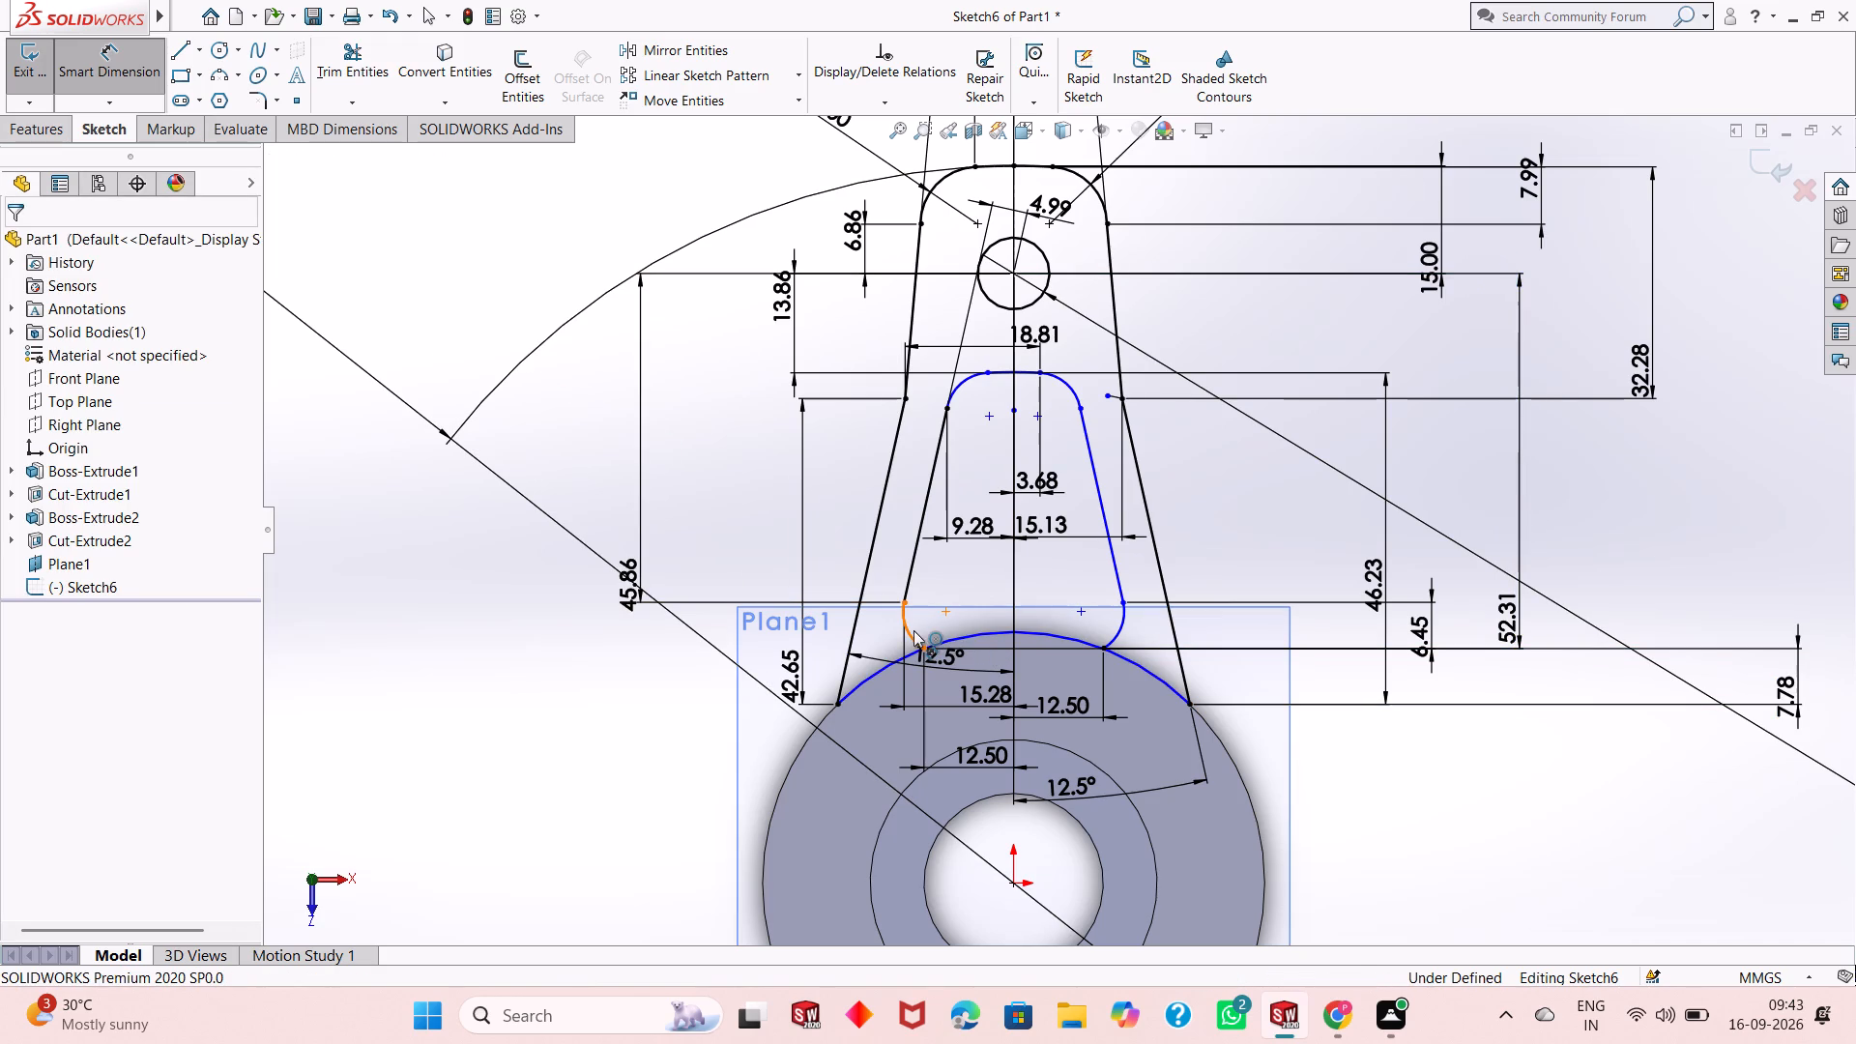
left_click(643, 790)
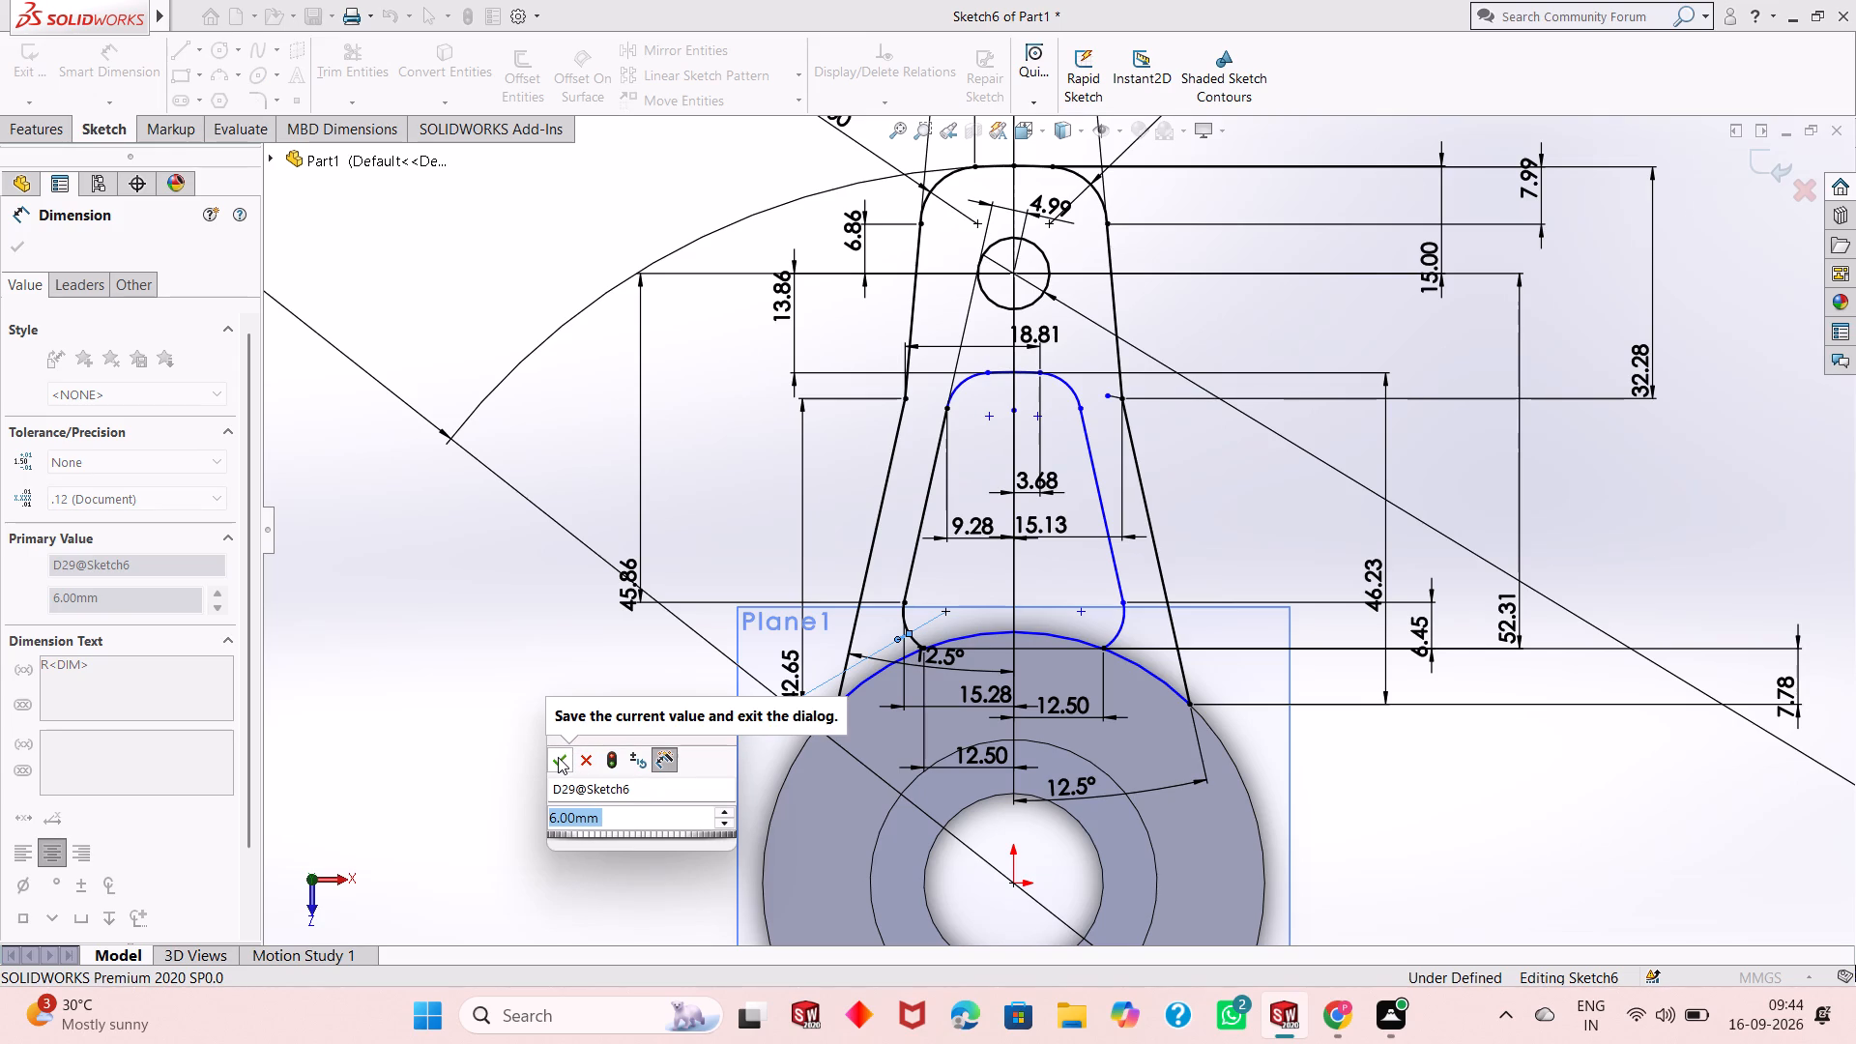
key("4")
key("Return")
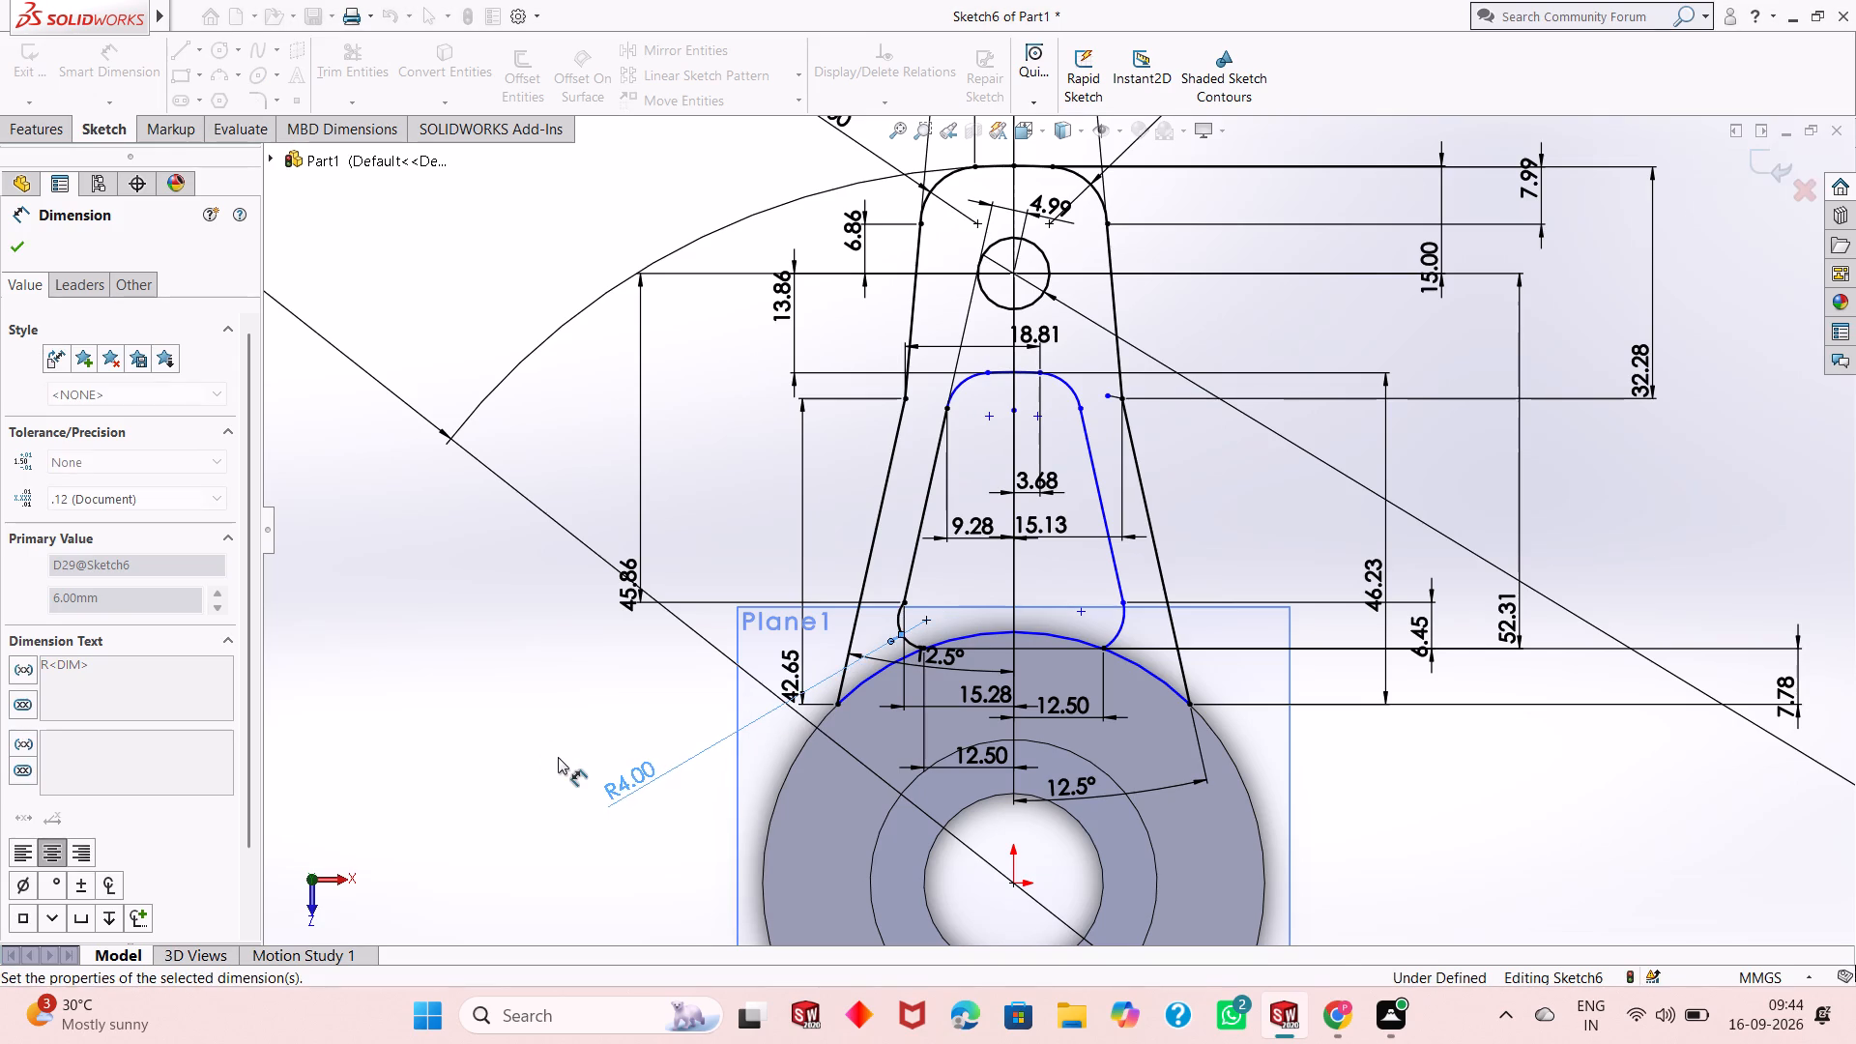
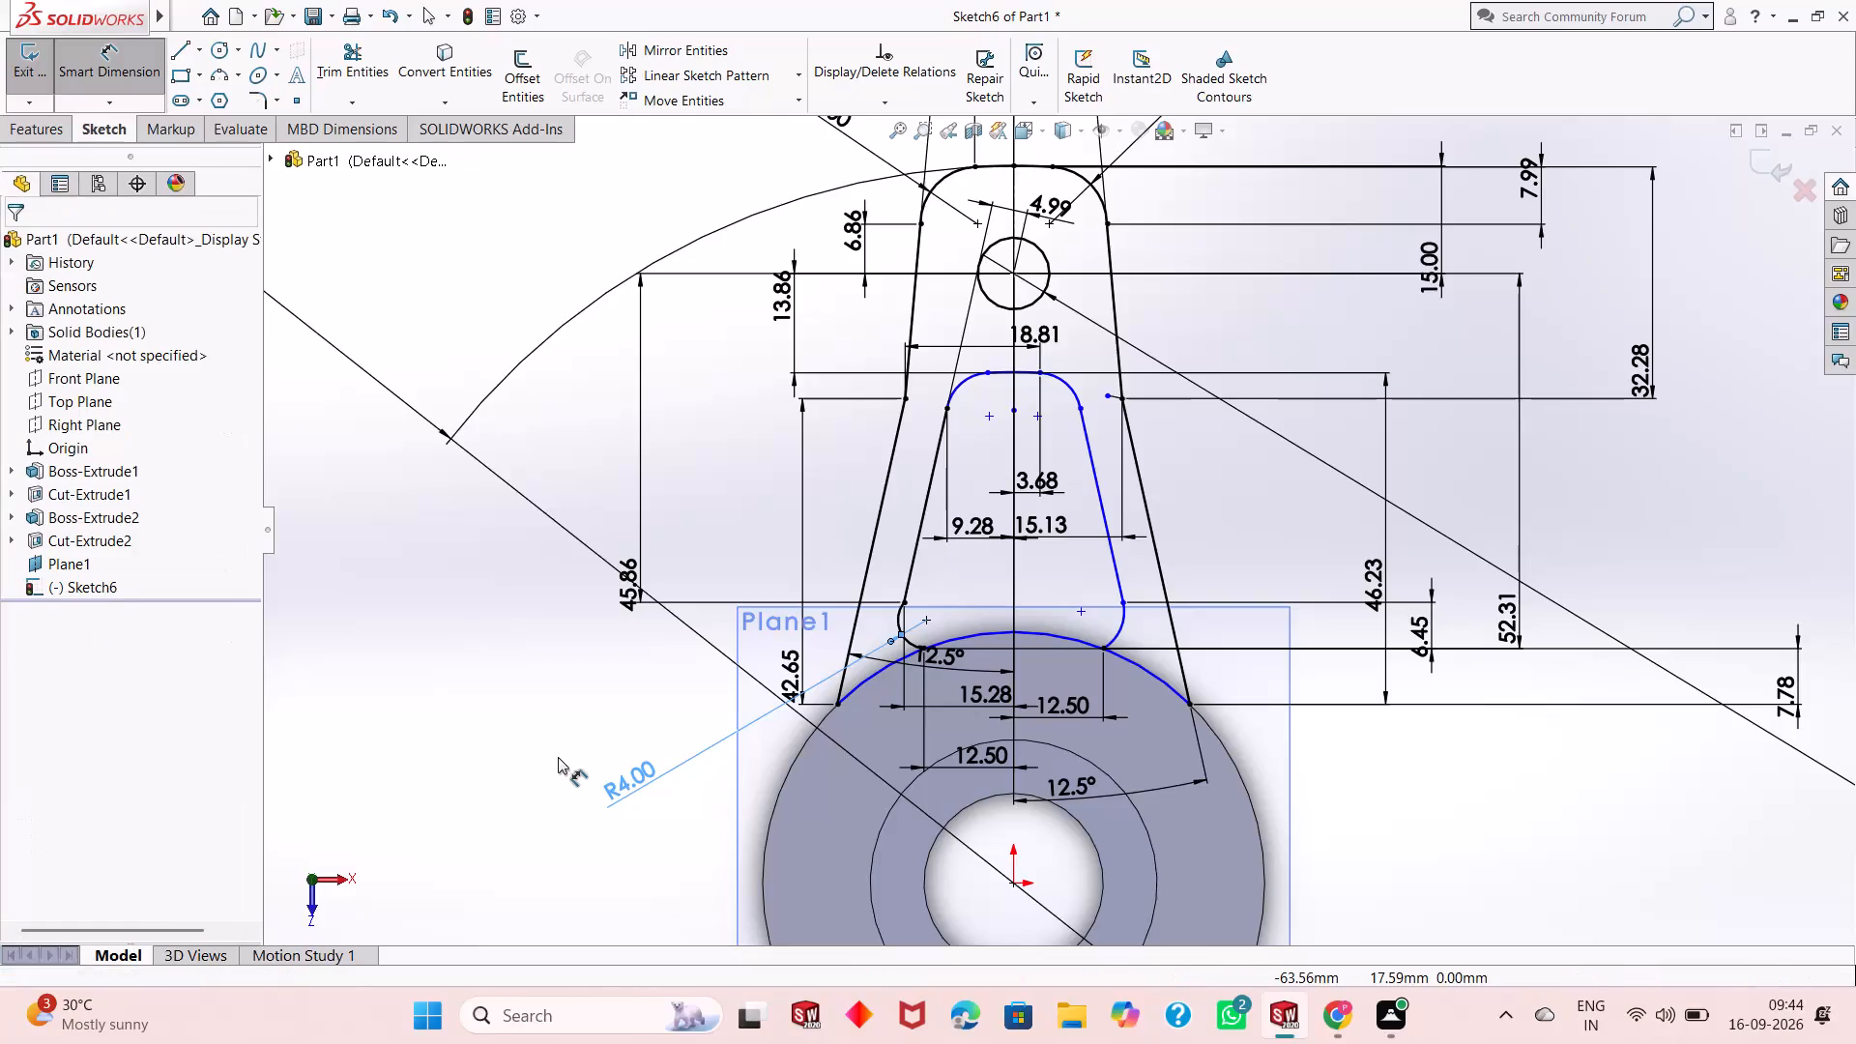
Undo the 4 mm radius dimension on the lower-left corner arc of the inner cutout profile.
key("ctrl+z")
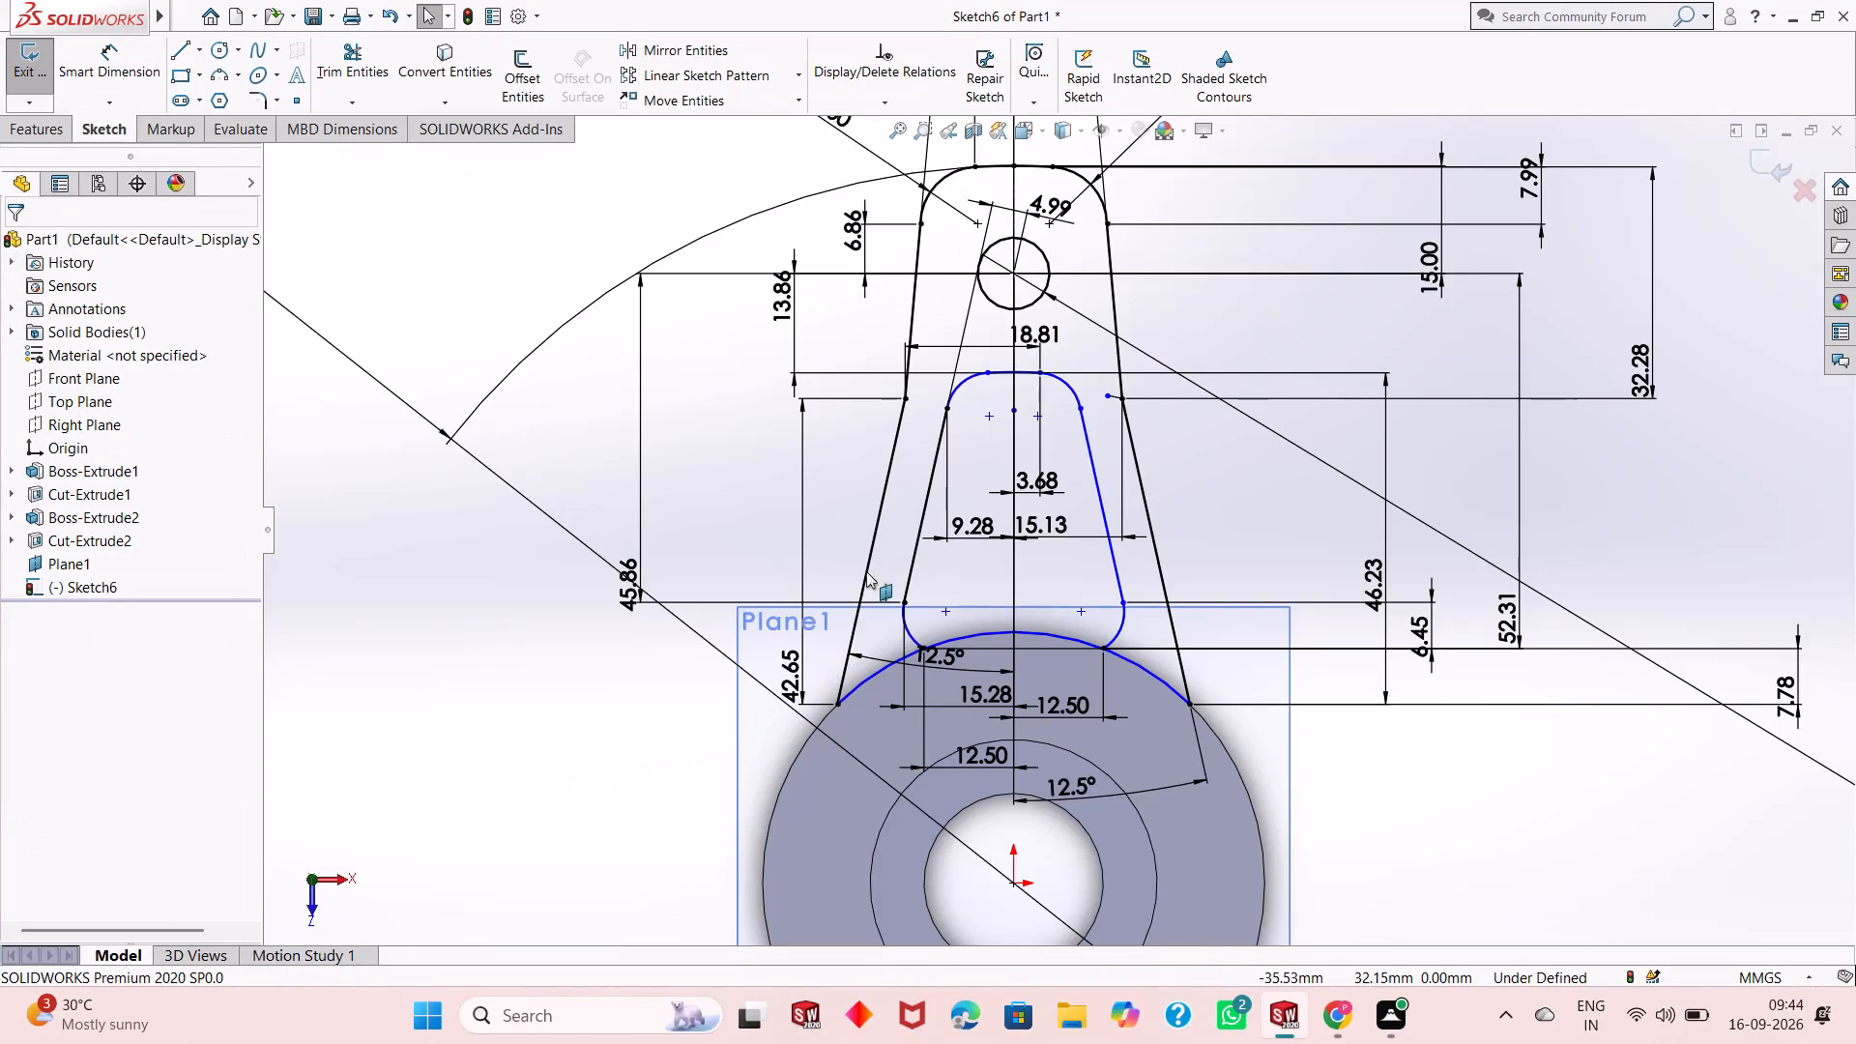
key("Escape")
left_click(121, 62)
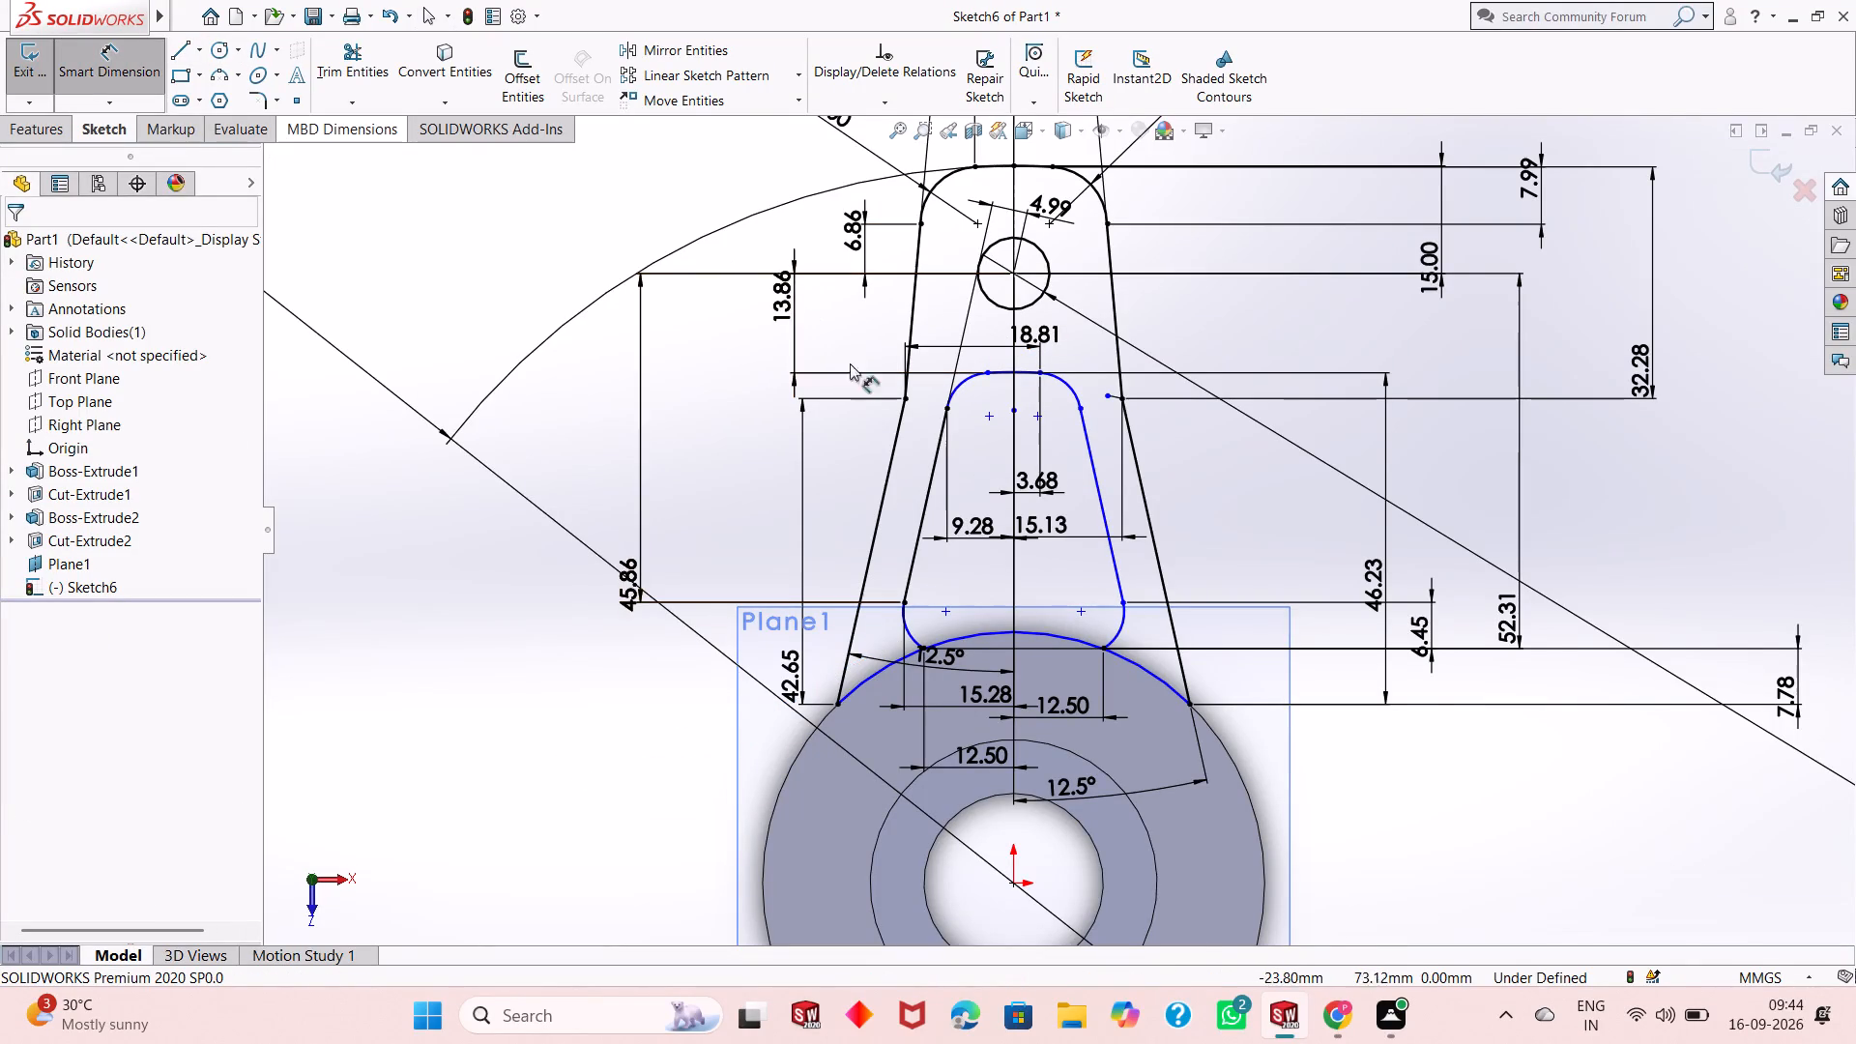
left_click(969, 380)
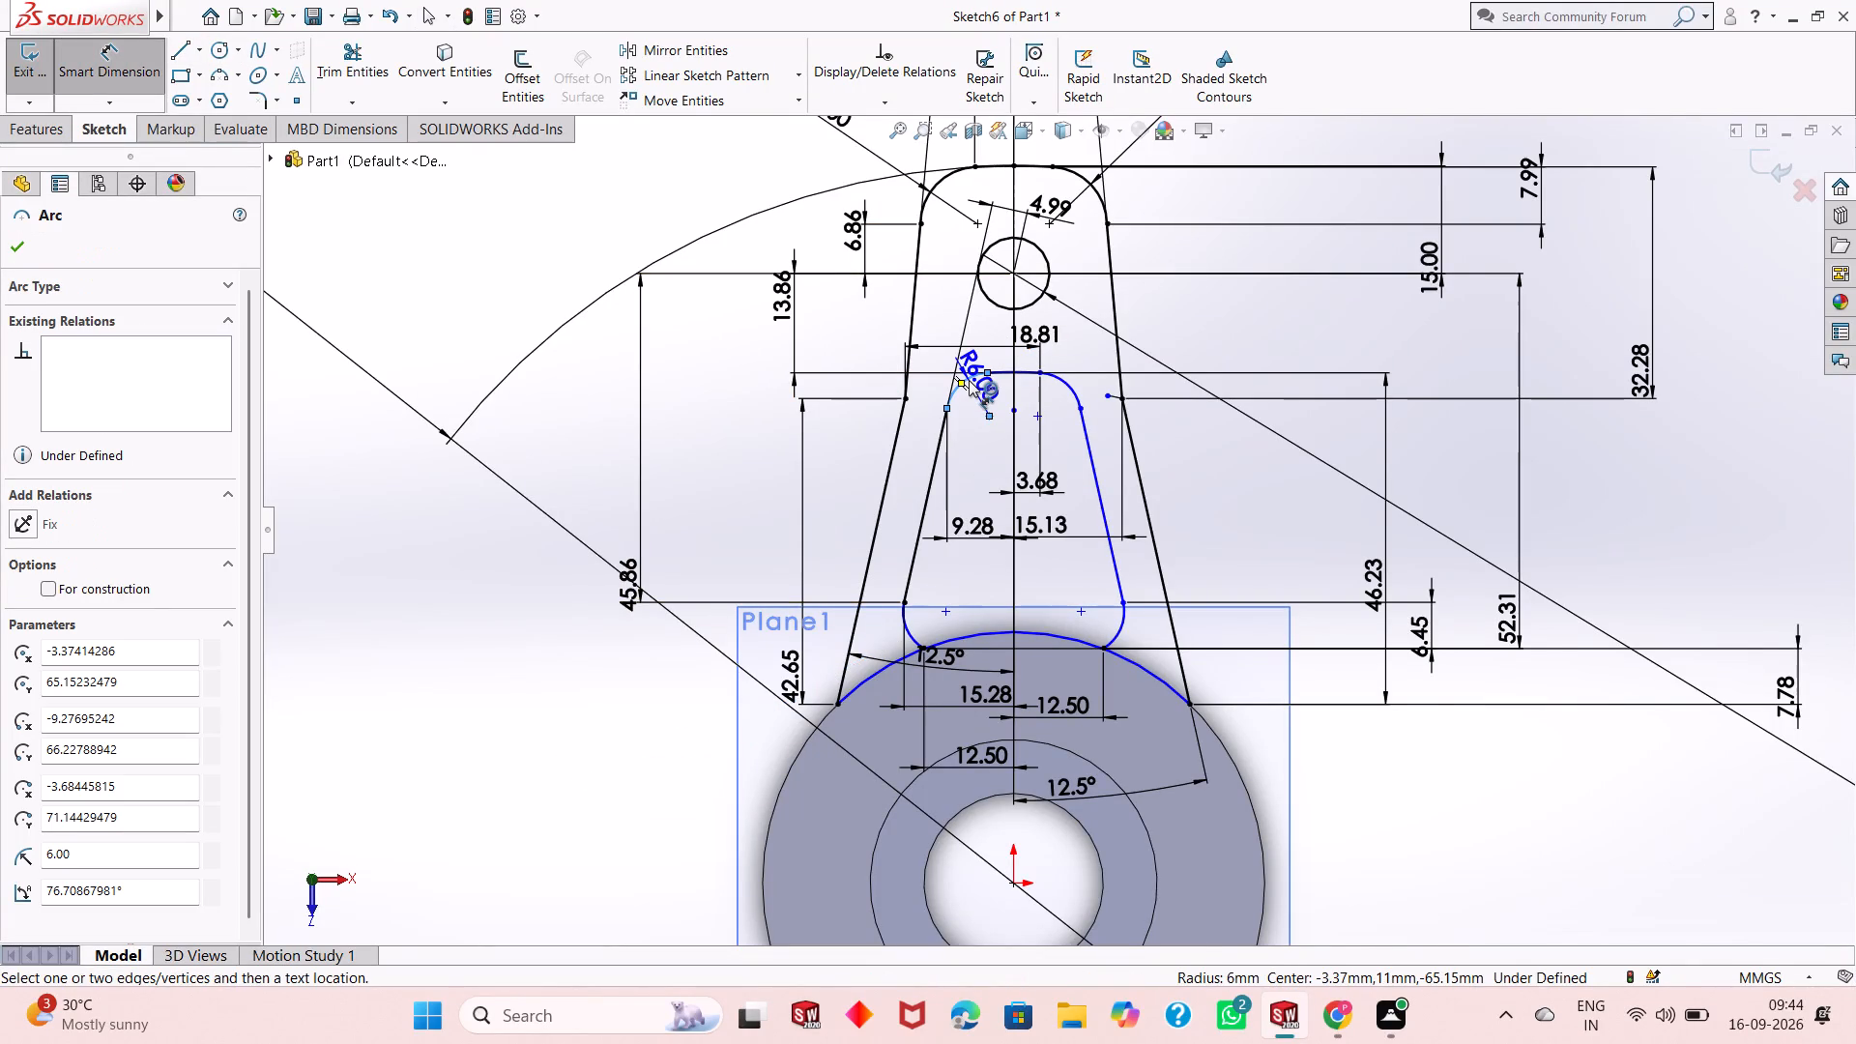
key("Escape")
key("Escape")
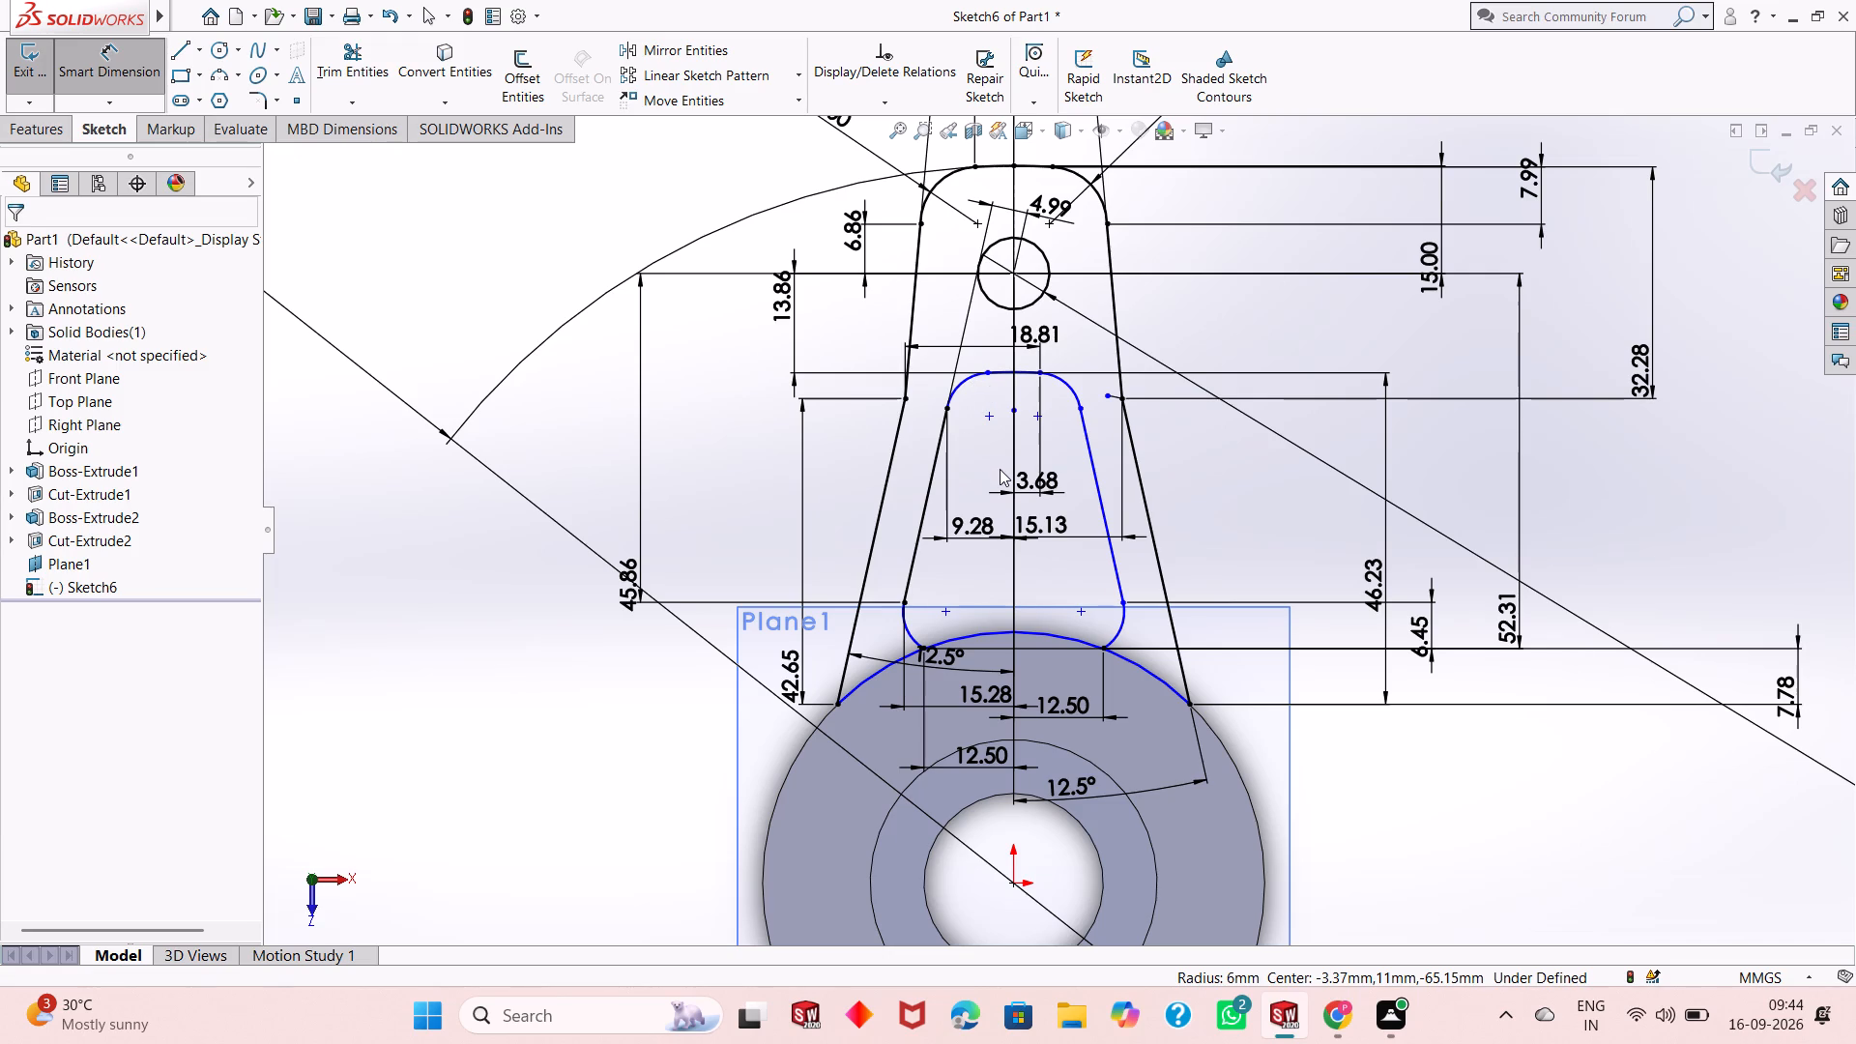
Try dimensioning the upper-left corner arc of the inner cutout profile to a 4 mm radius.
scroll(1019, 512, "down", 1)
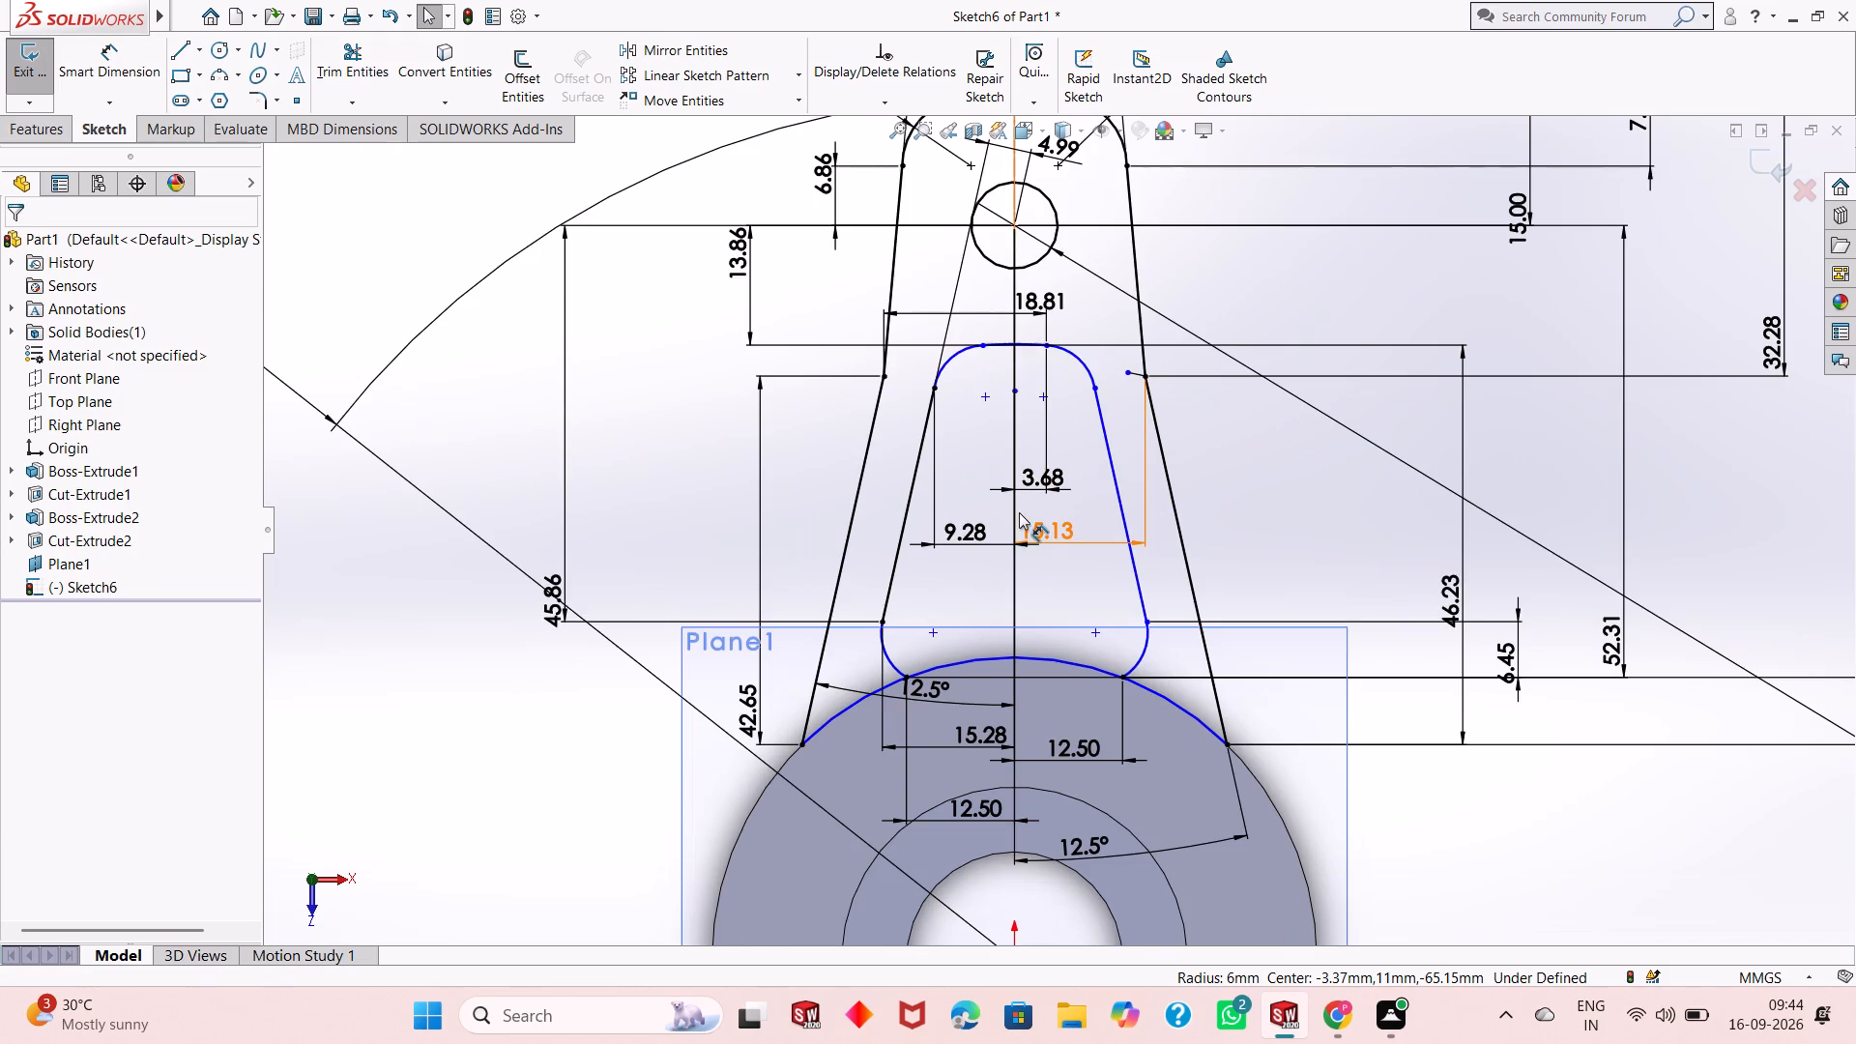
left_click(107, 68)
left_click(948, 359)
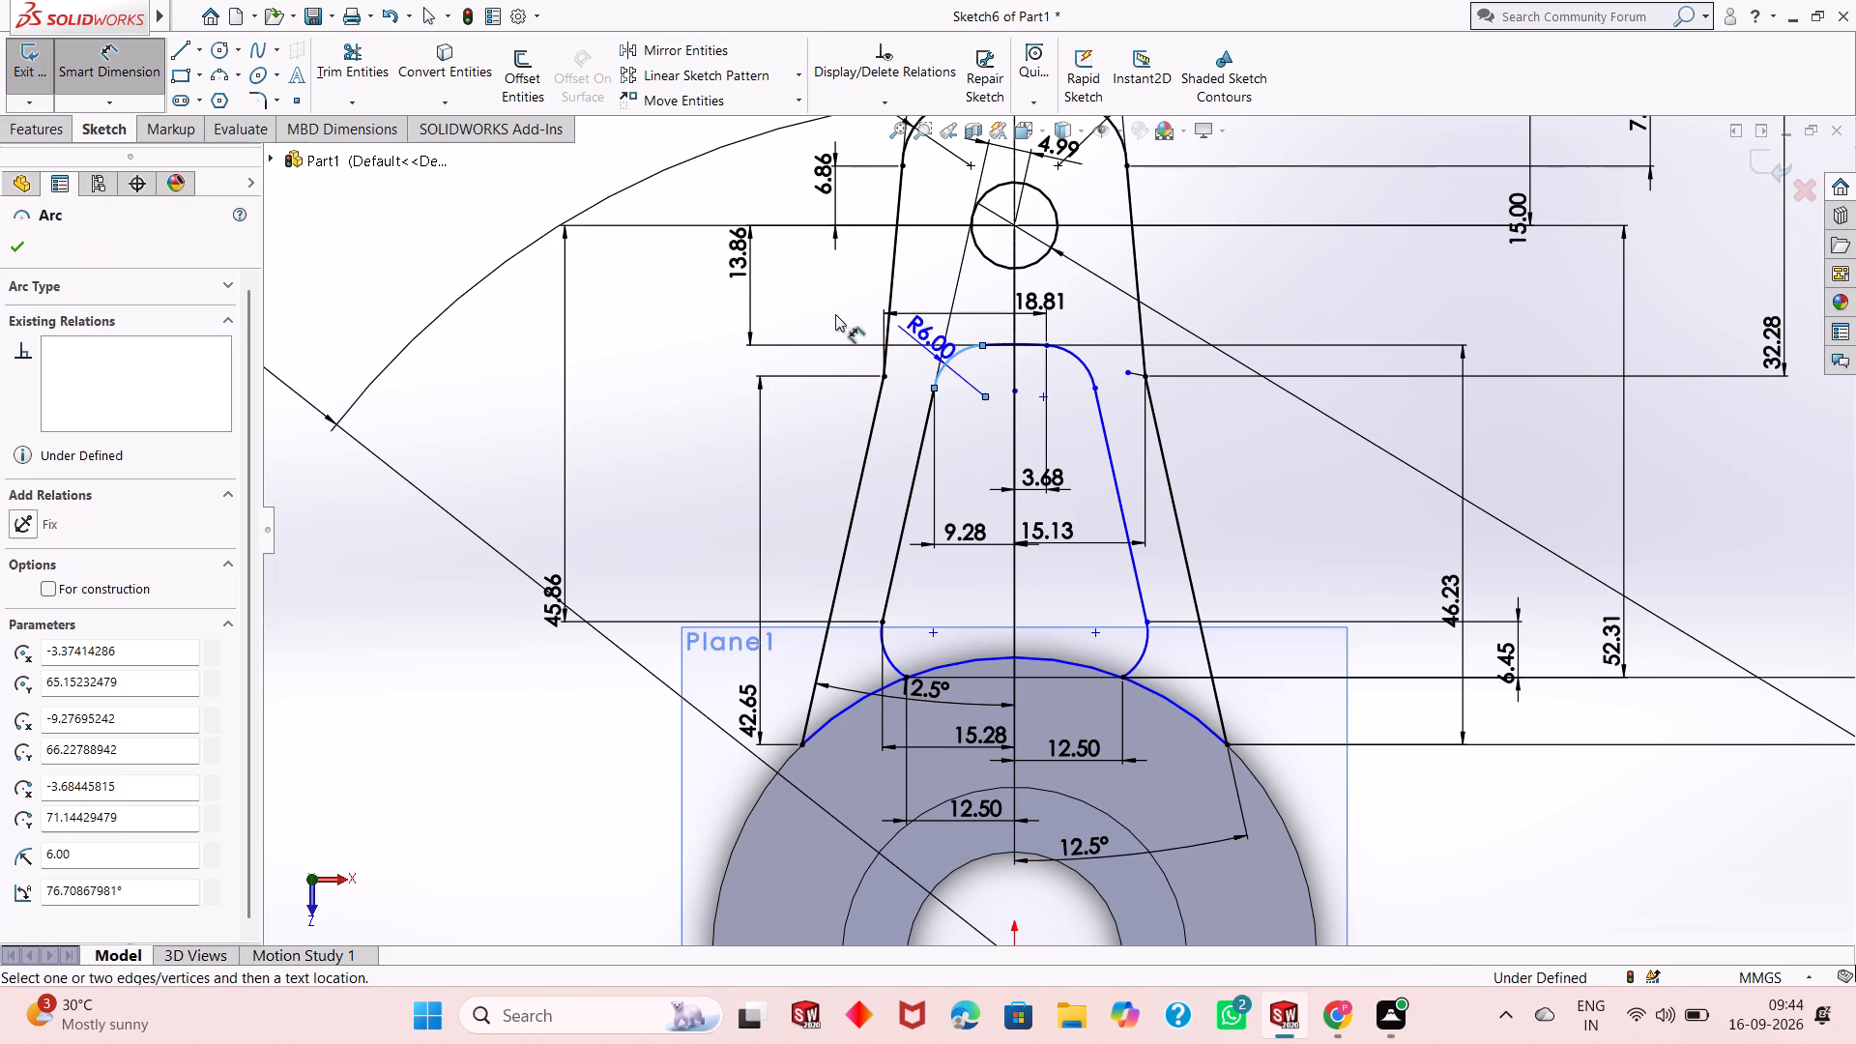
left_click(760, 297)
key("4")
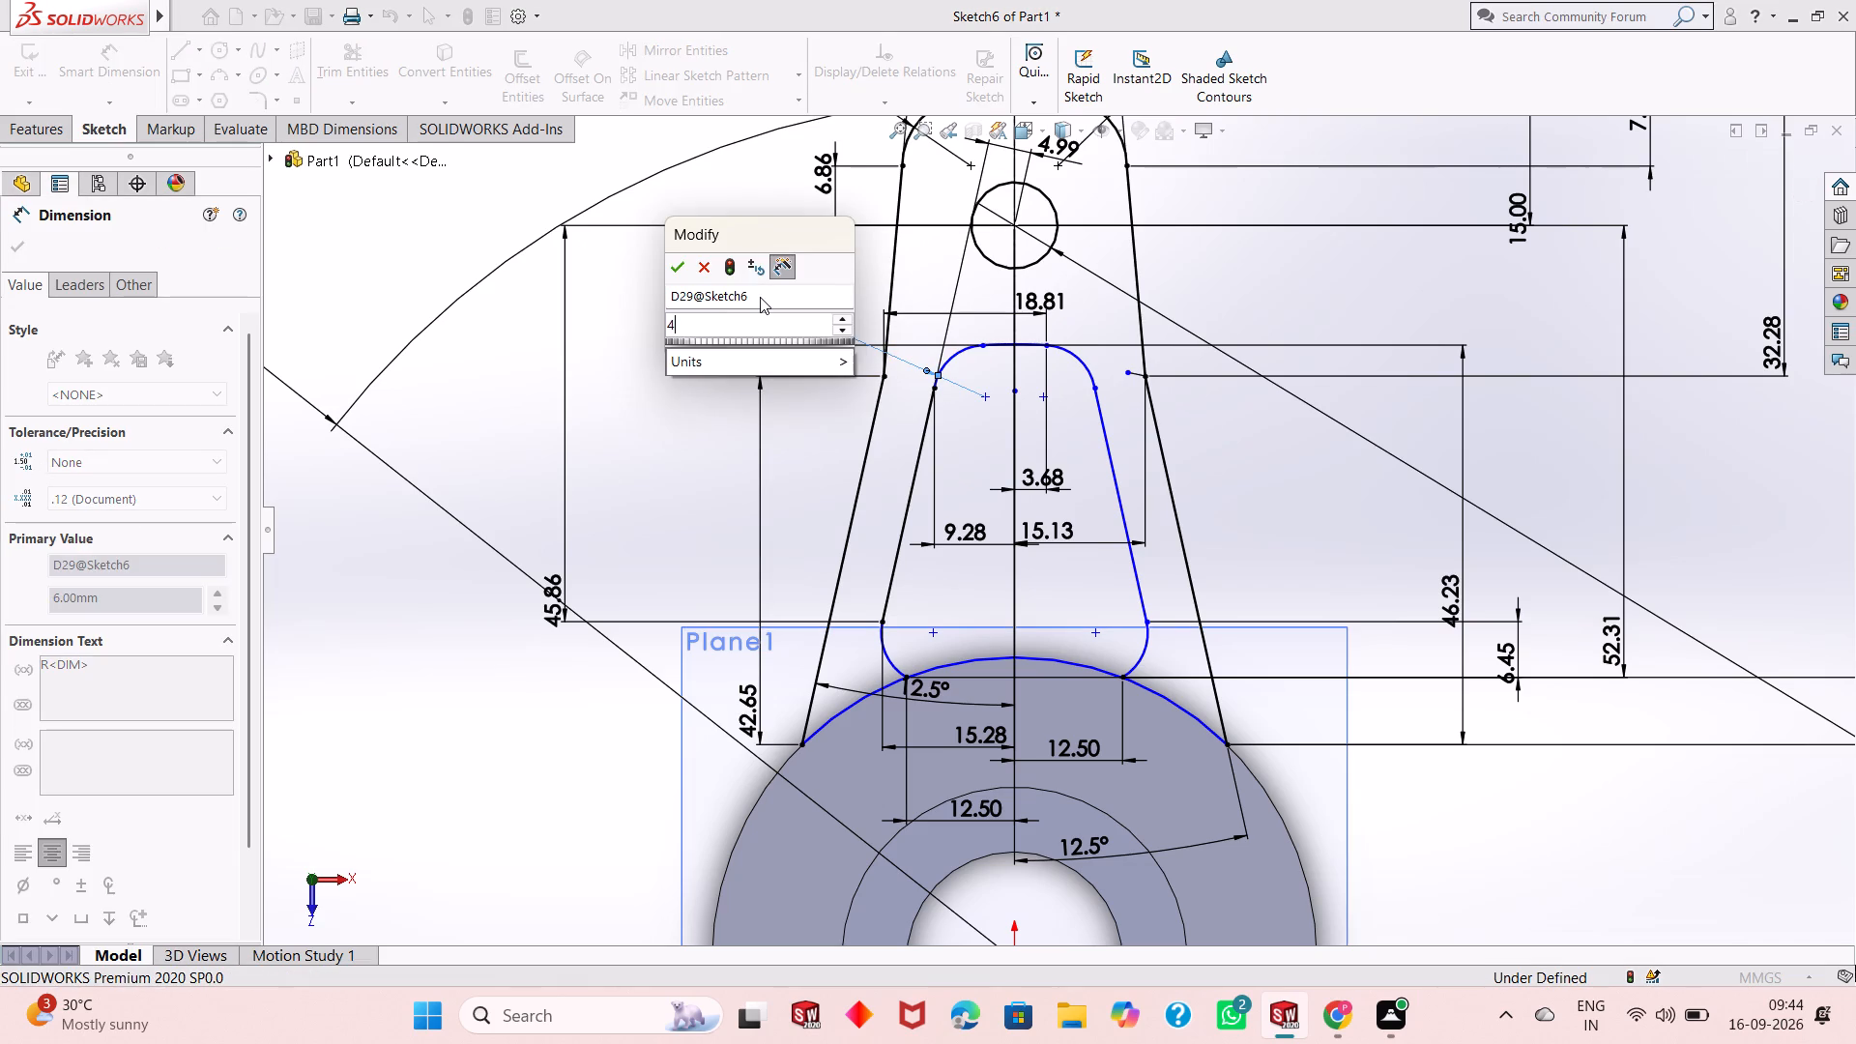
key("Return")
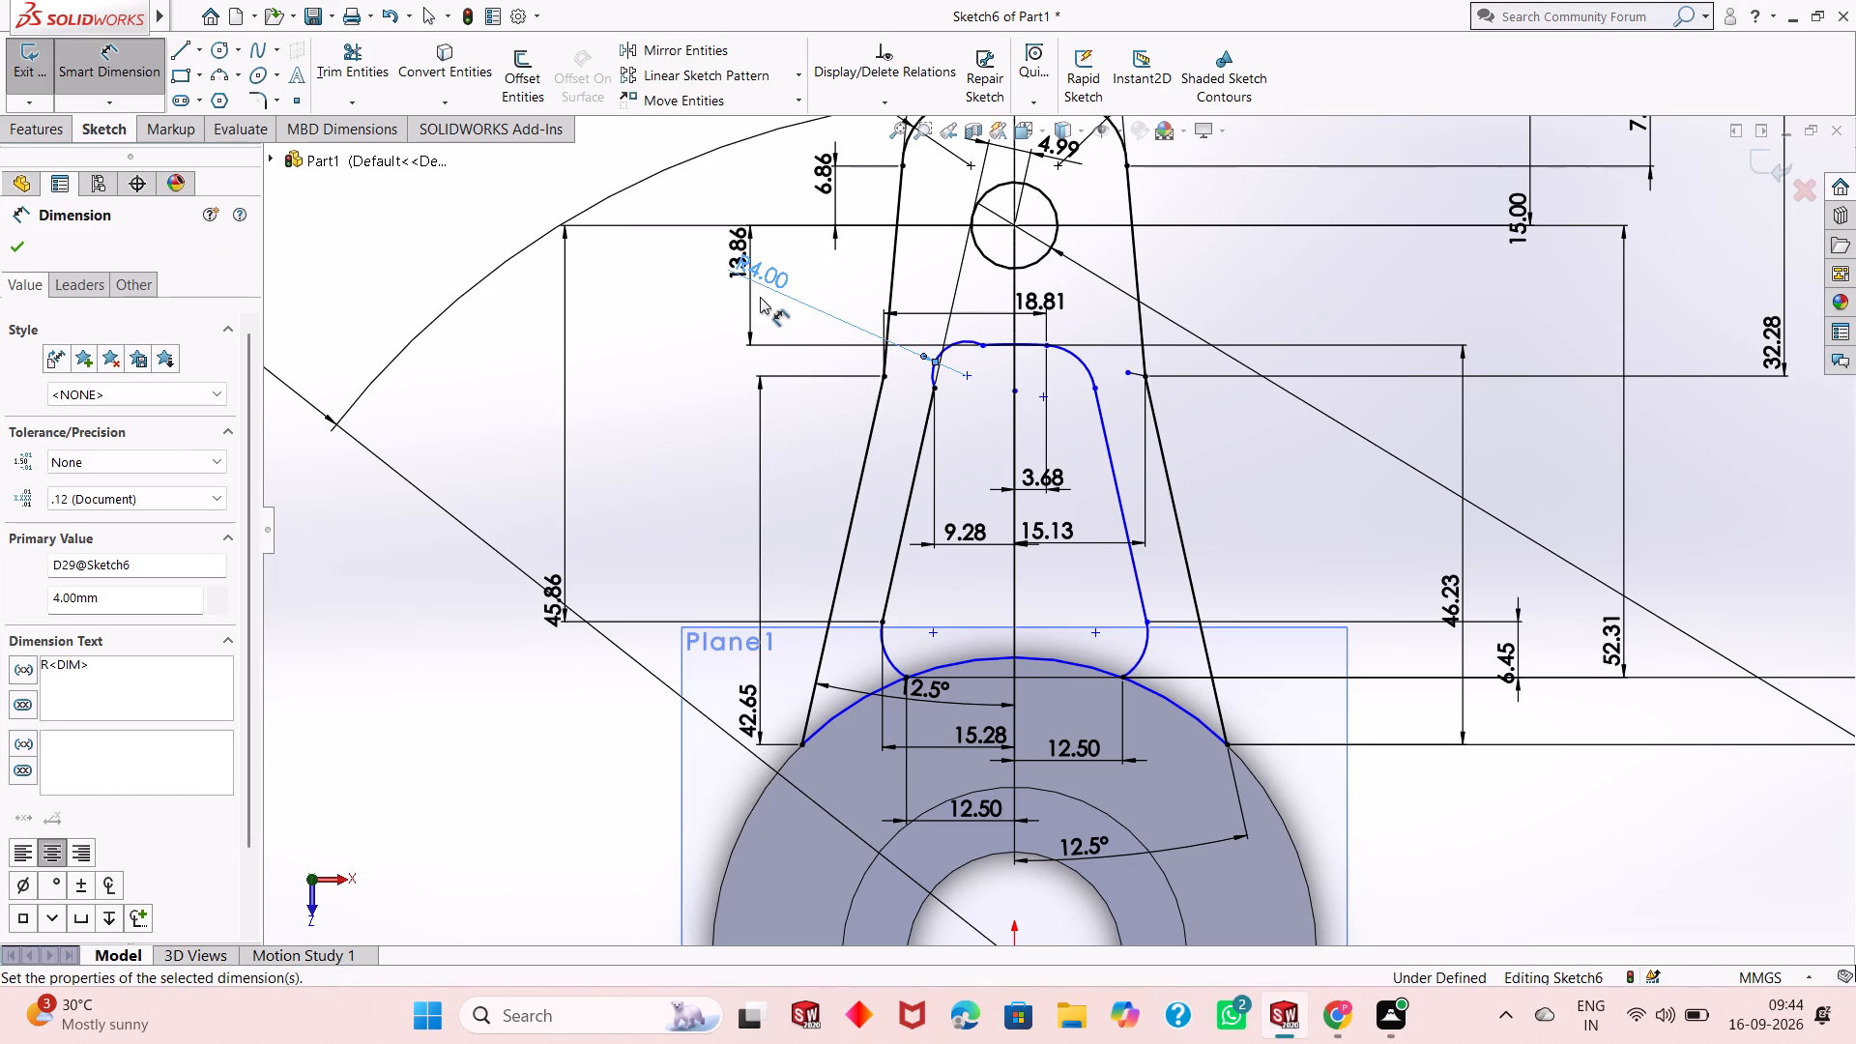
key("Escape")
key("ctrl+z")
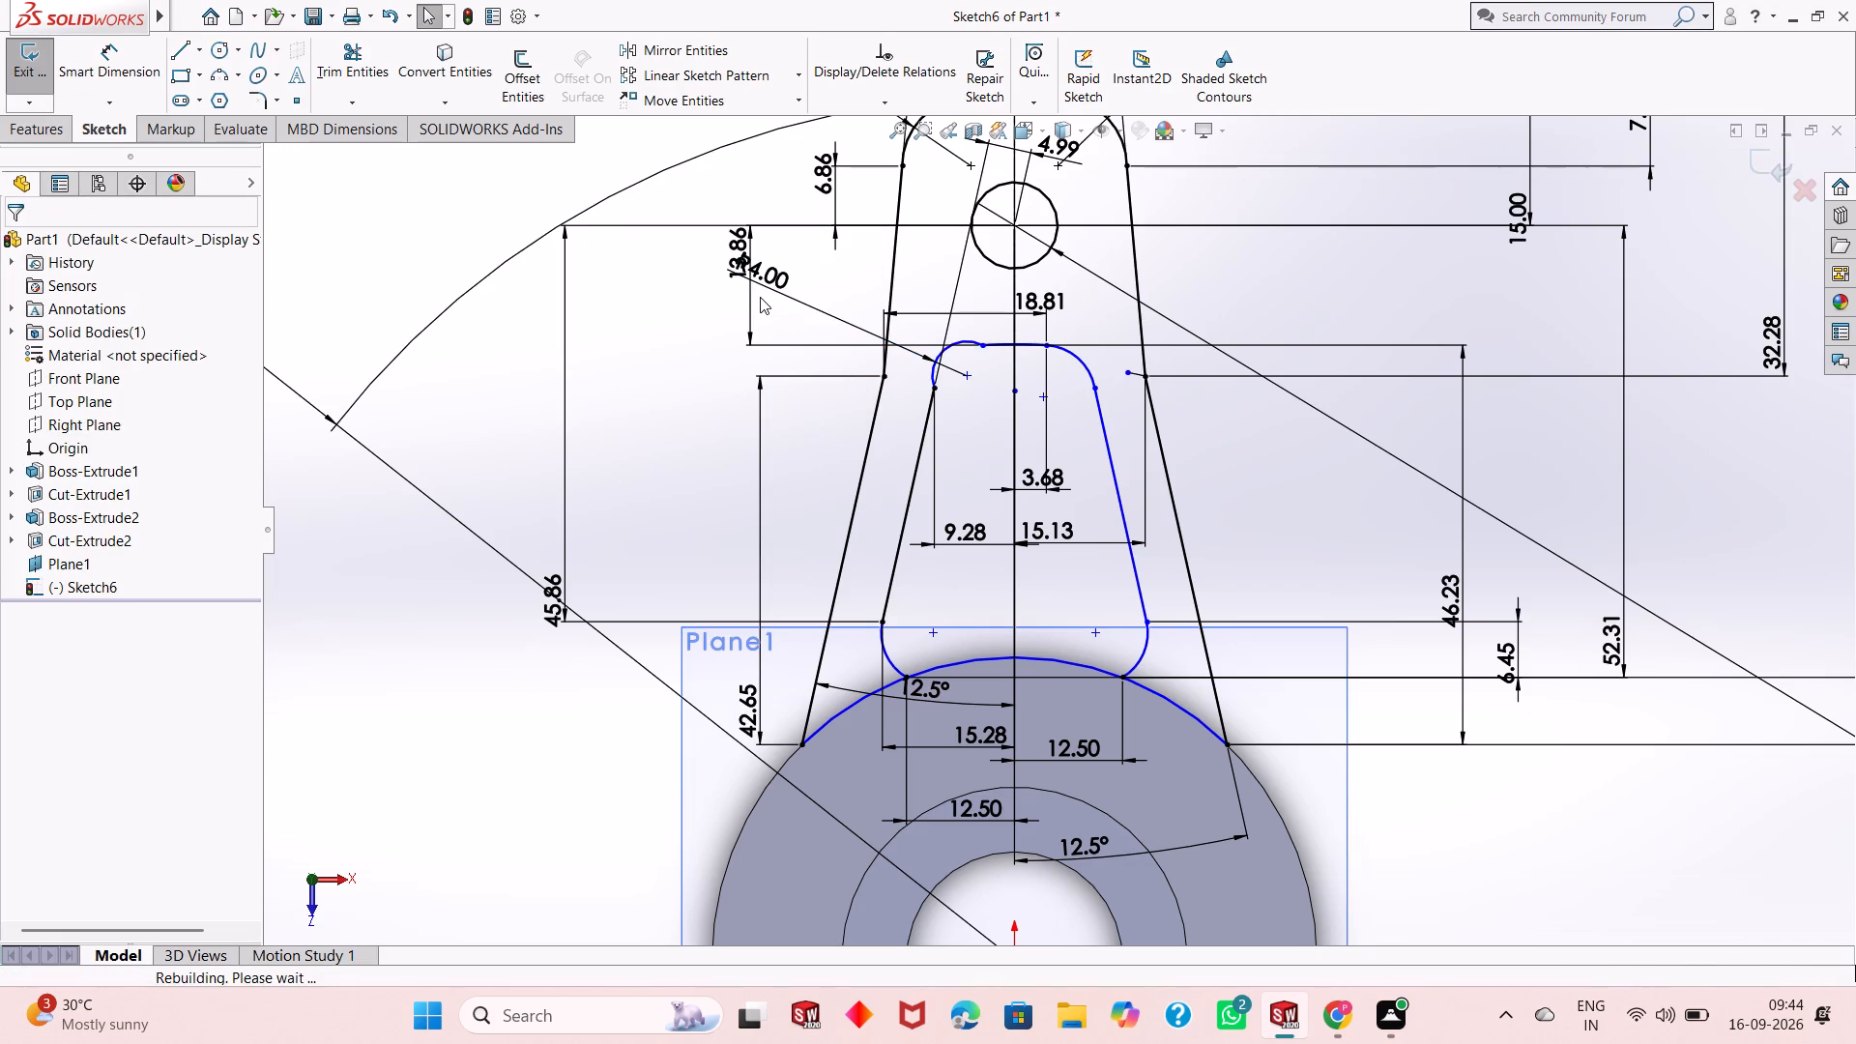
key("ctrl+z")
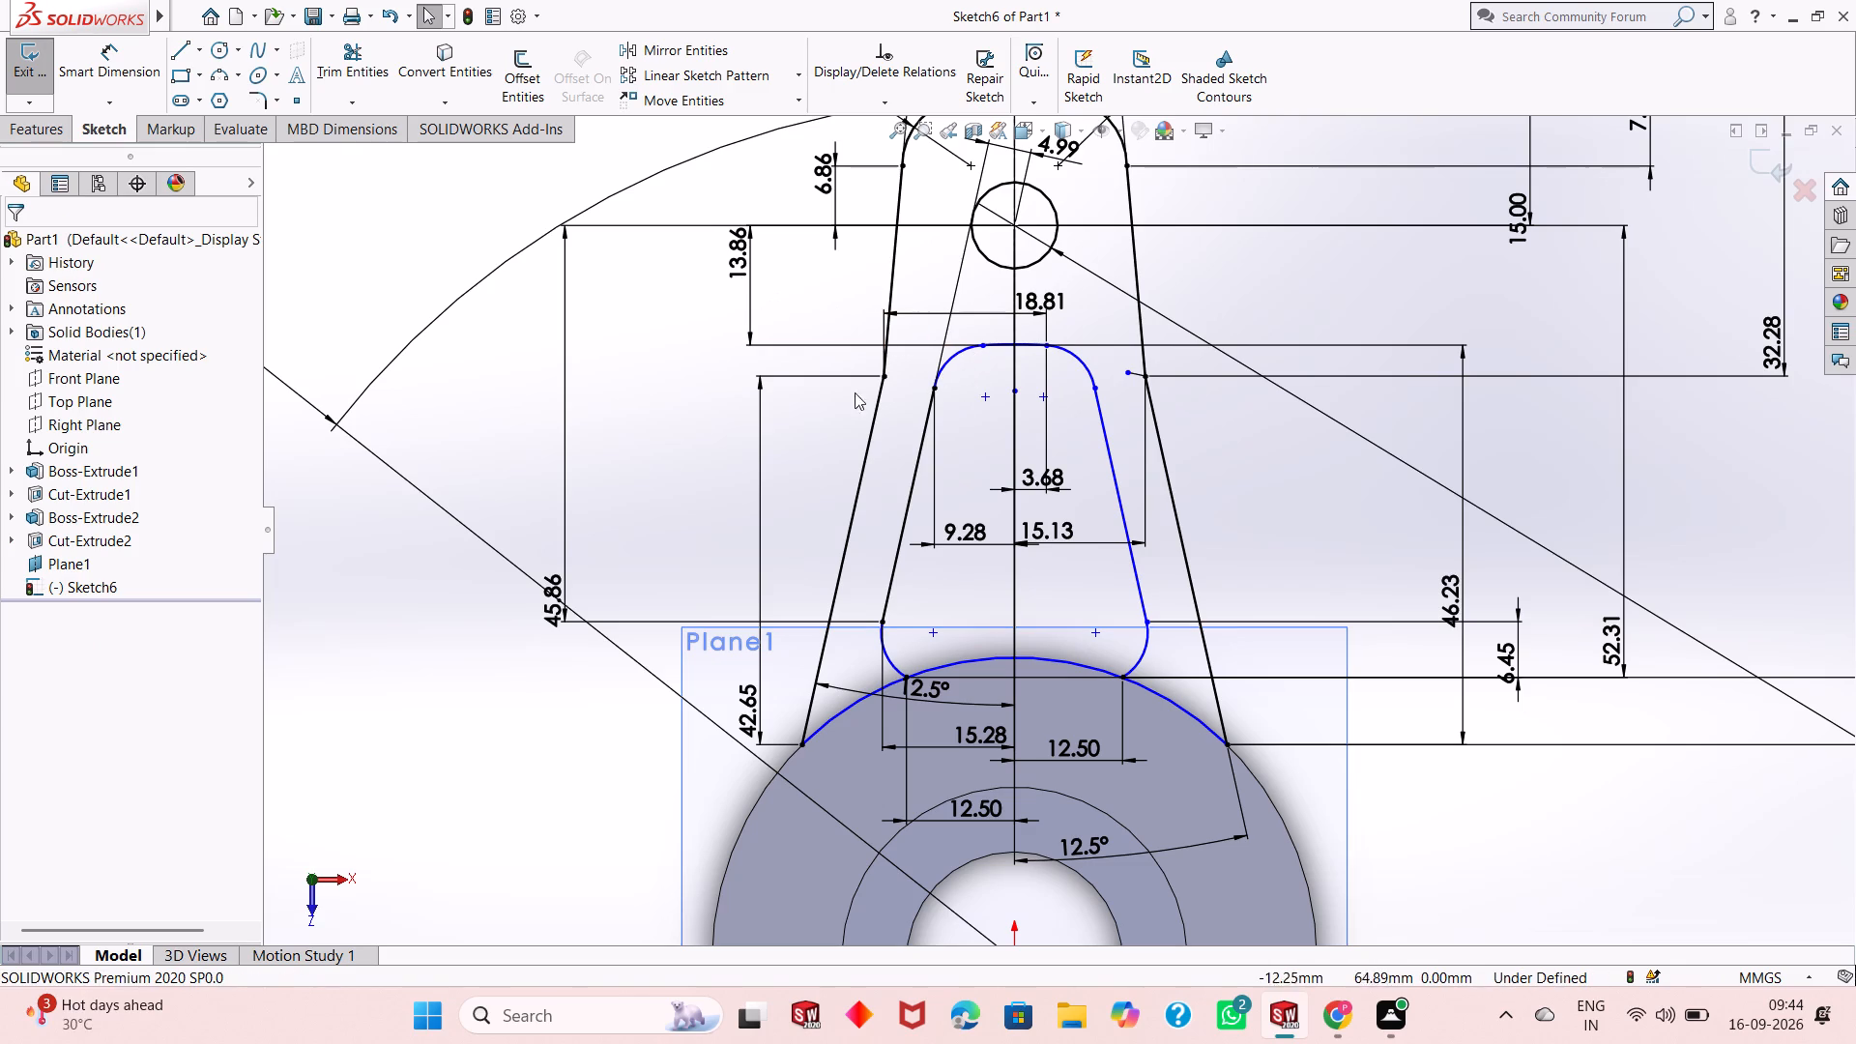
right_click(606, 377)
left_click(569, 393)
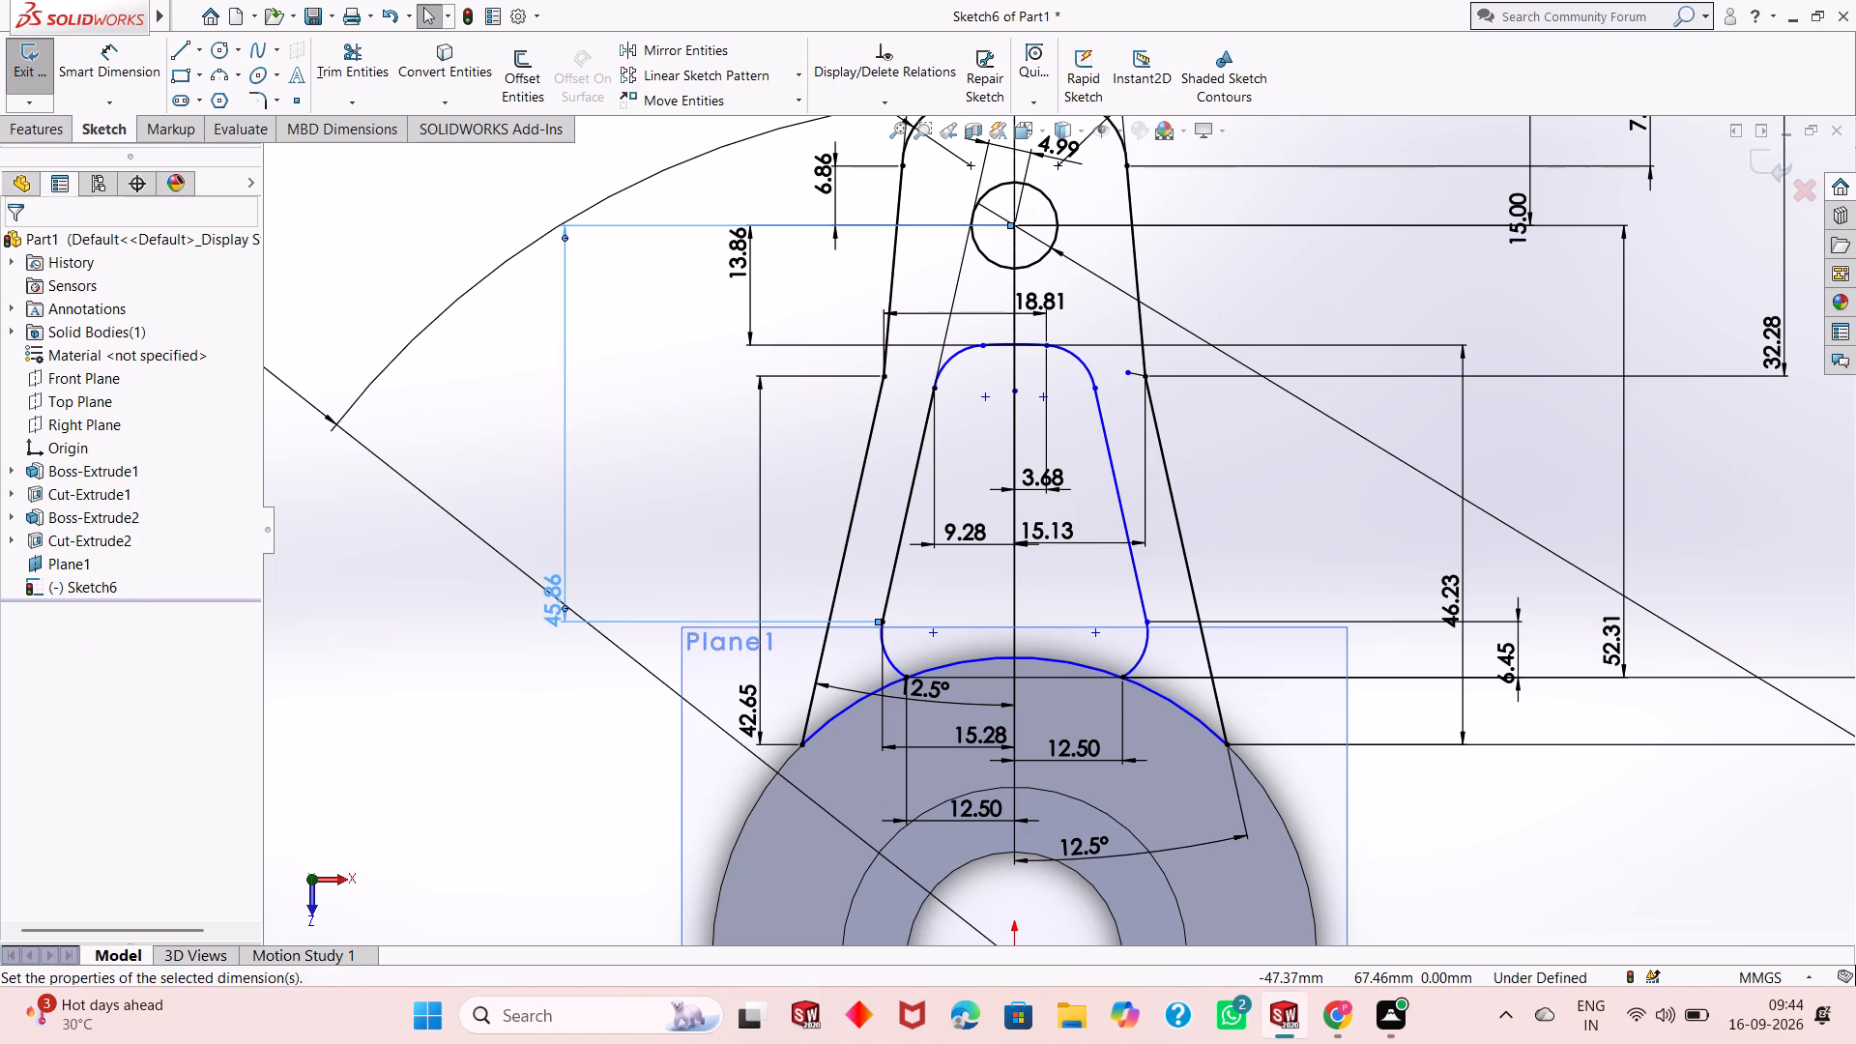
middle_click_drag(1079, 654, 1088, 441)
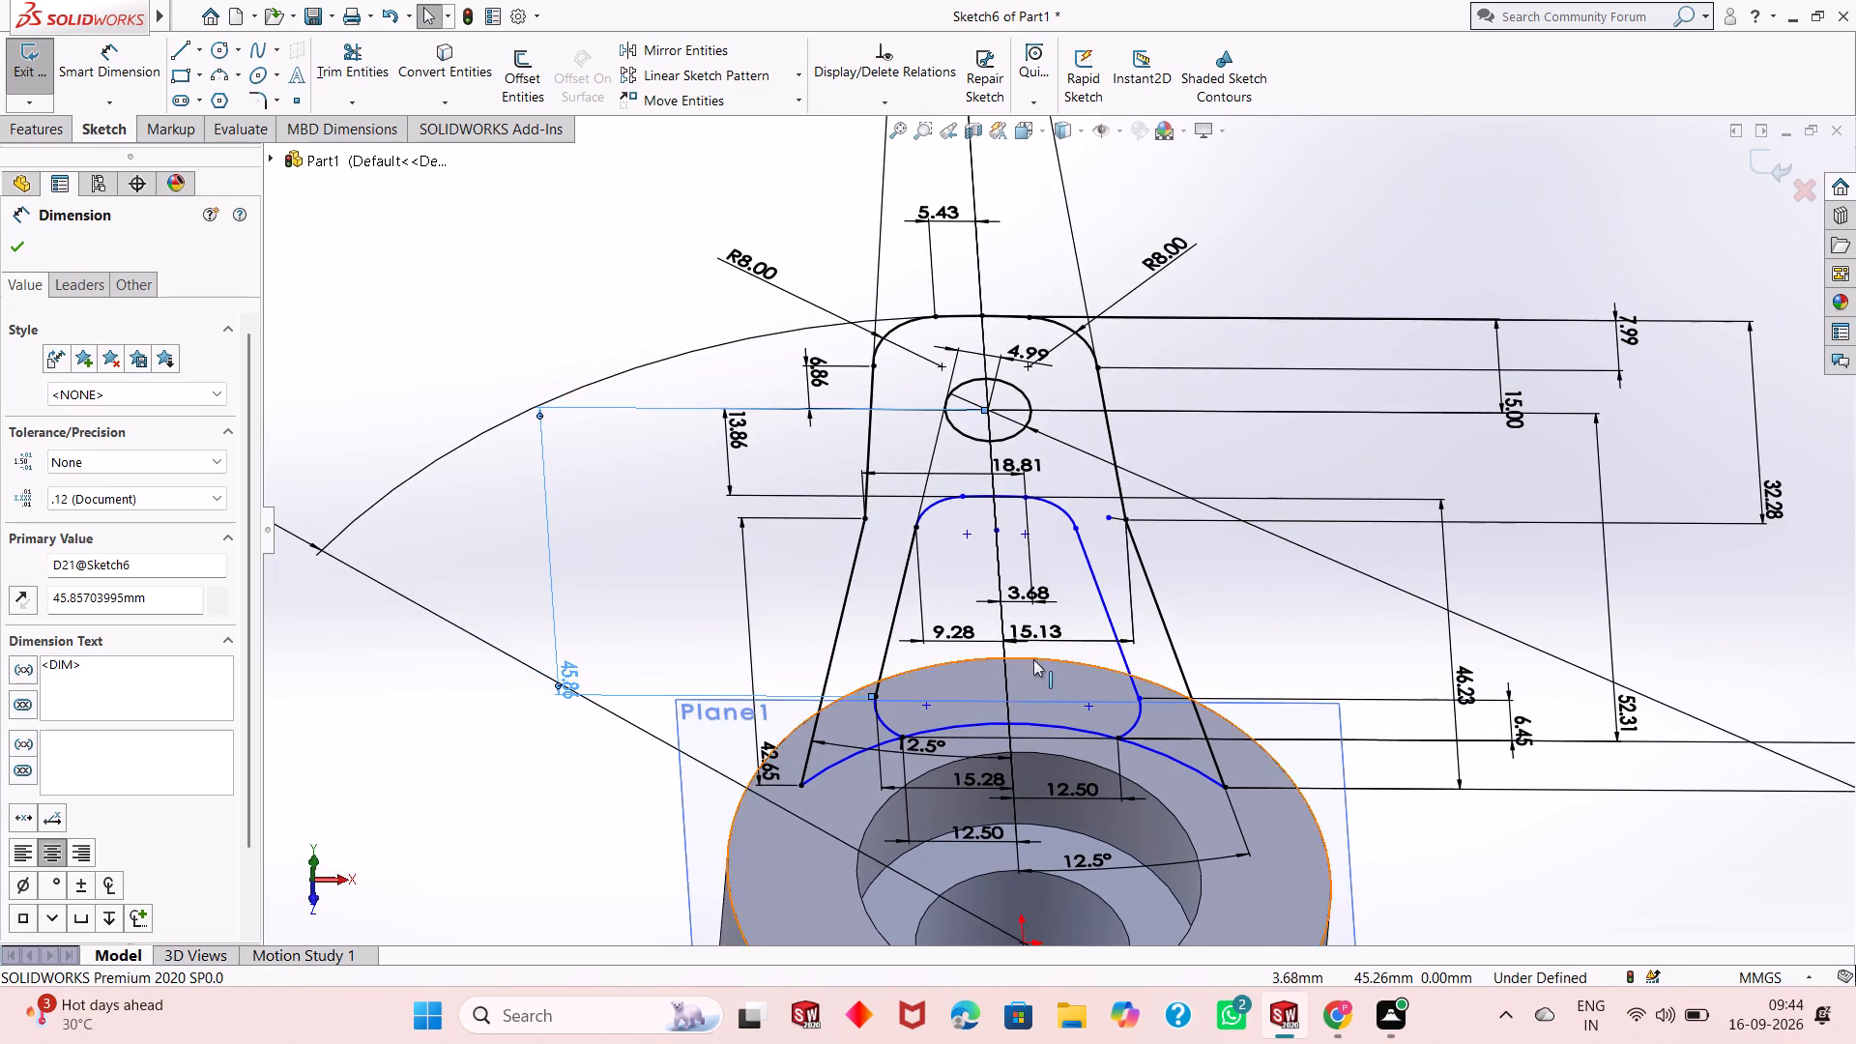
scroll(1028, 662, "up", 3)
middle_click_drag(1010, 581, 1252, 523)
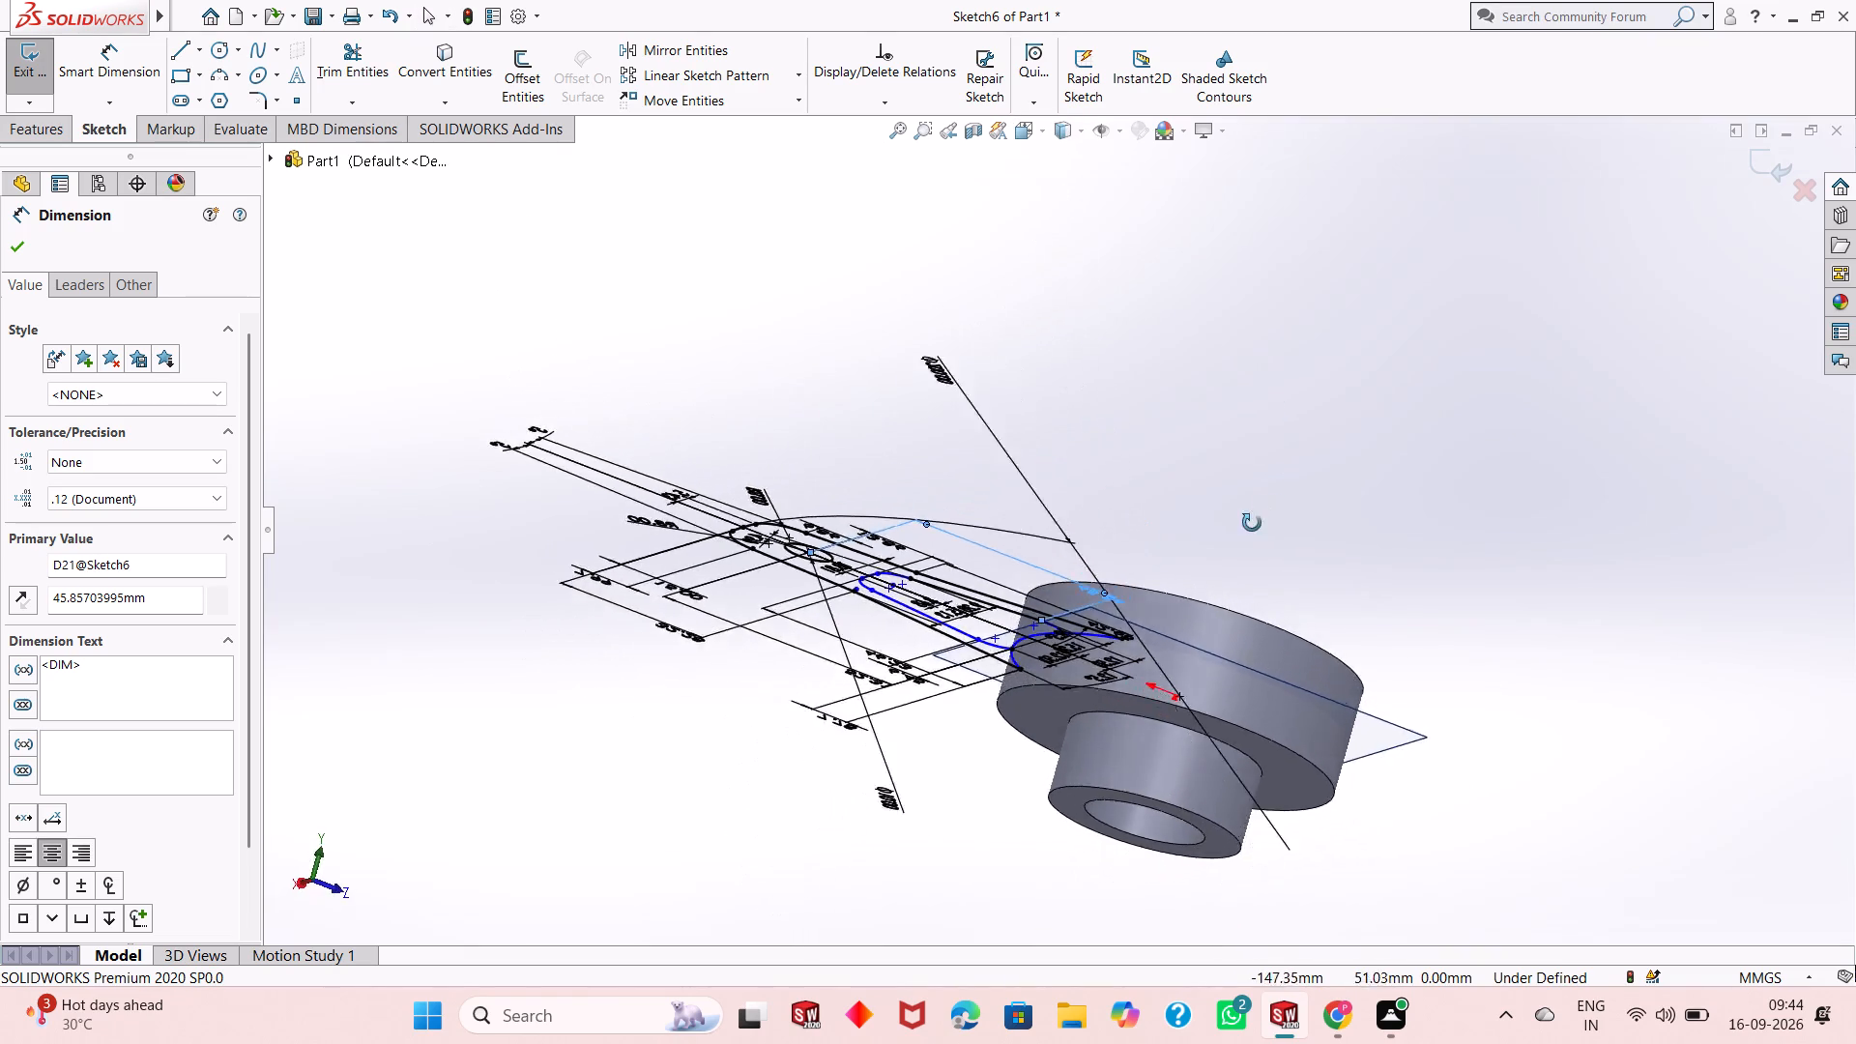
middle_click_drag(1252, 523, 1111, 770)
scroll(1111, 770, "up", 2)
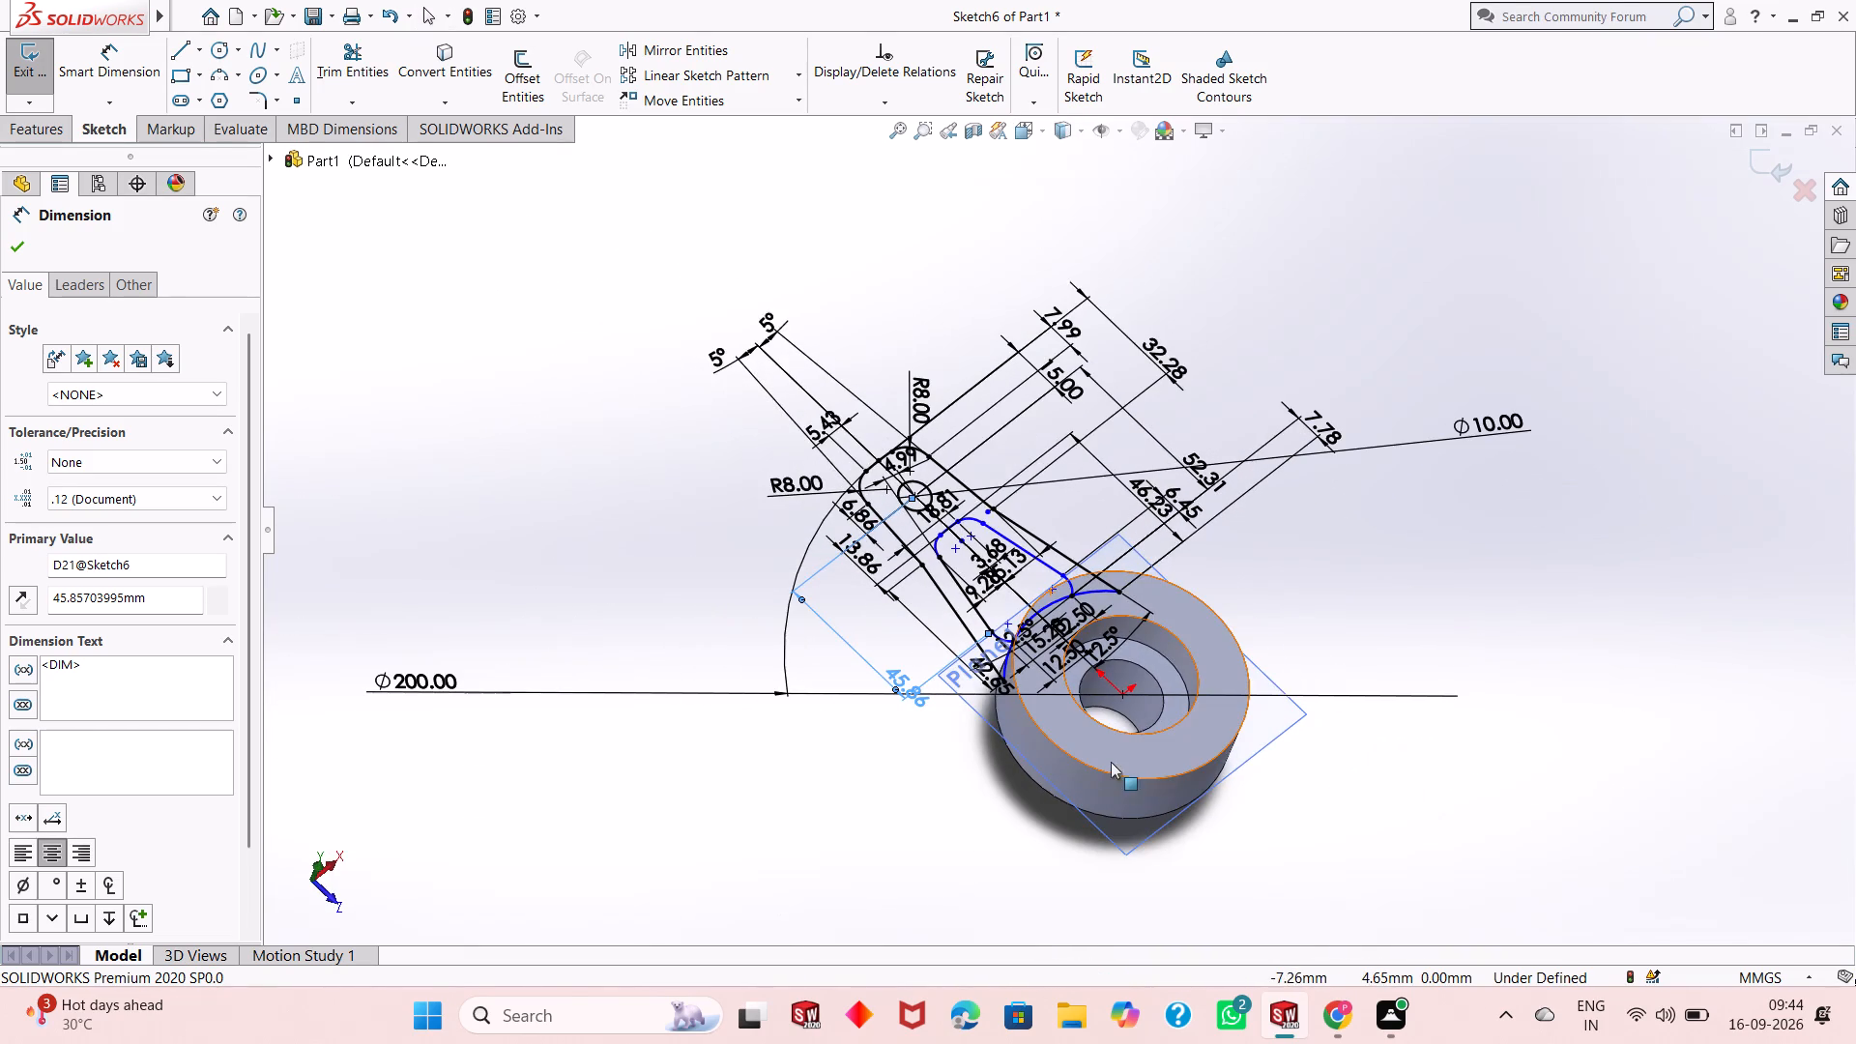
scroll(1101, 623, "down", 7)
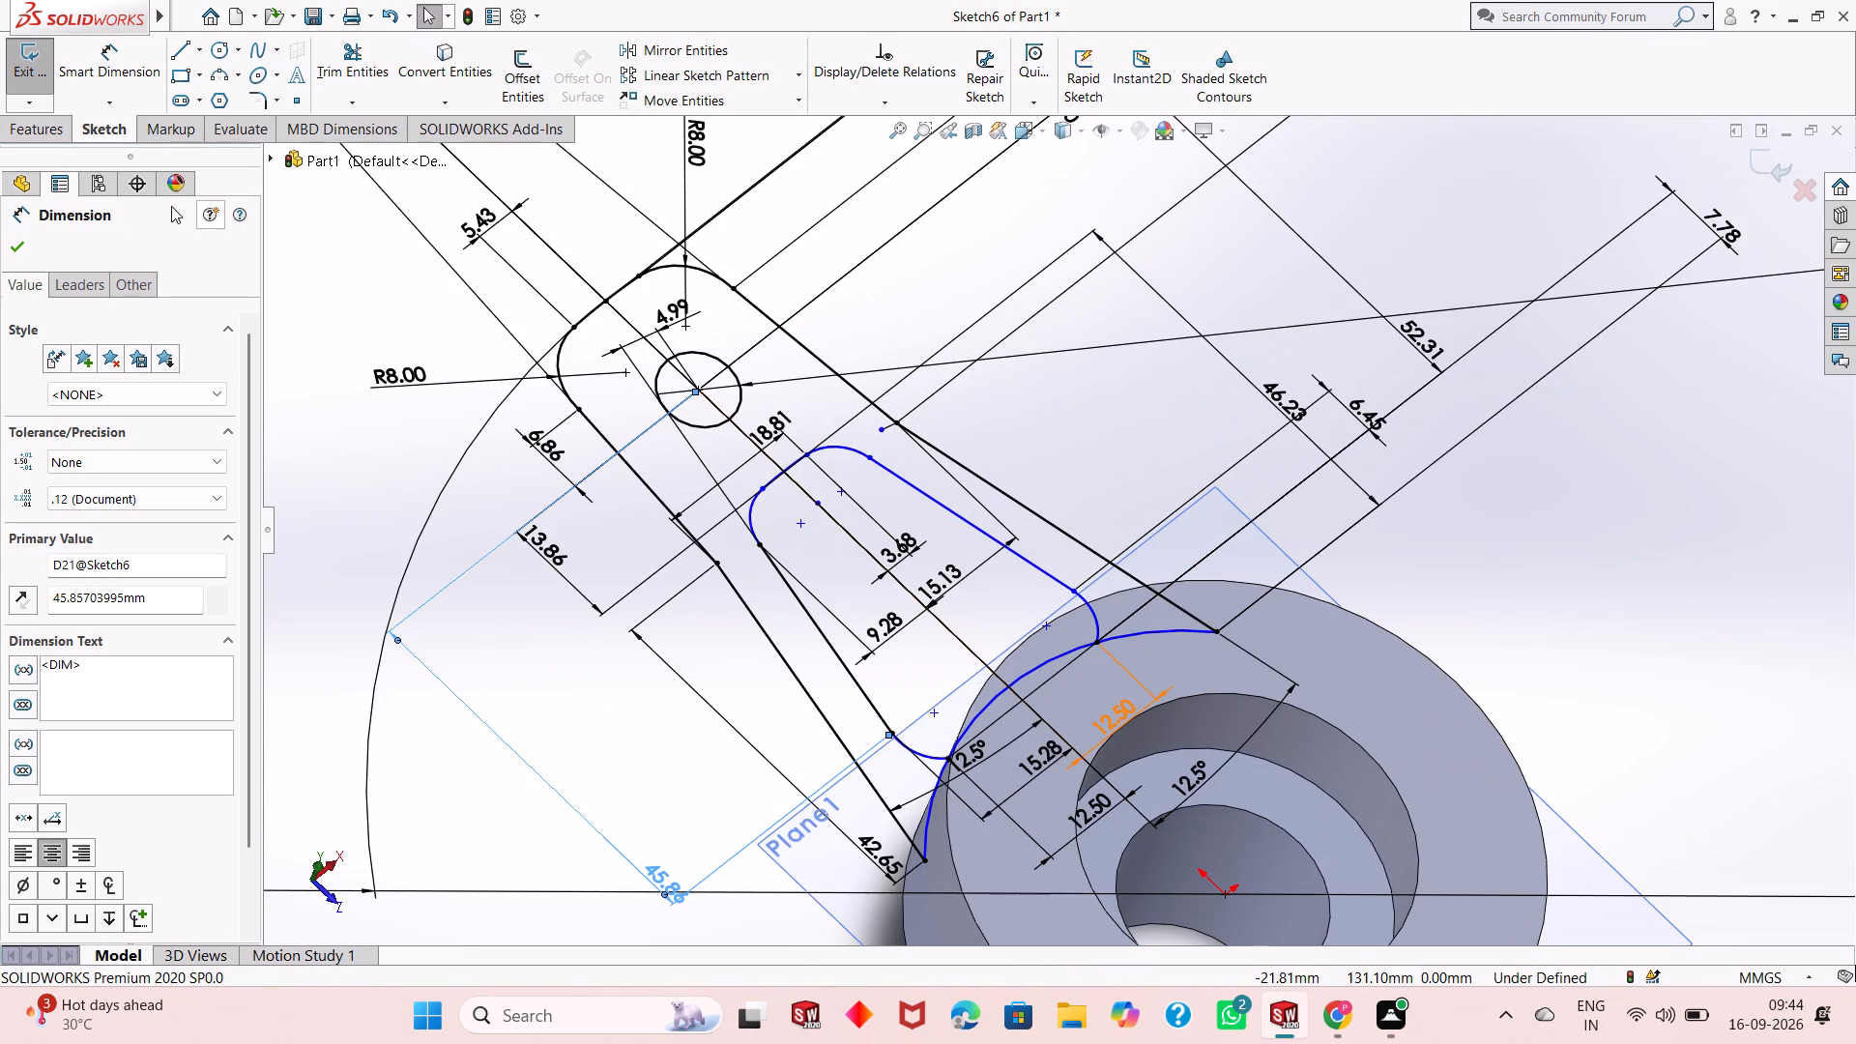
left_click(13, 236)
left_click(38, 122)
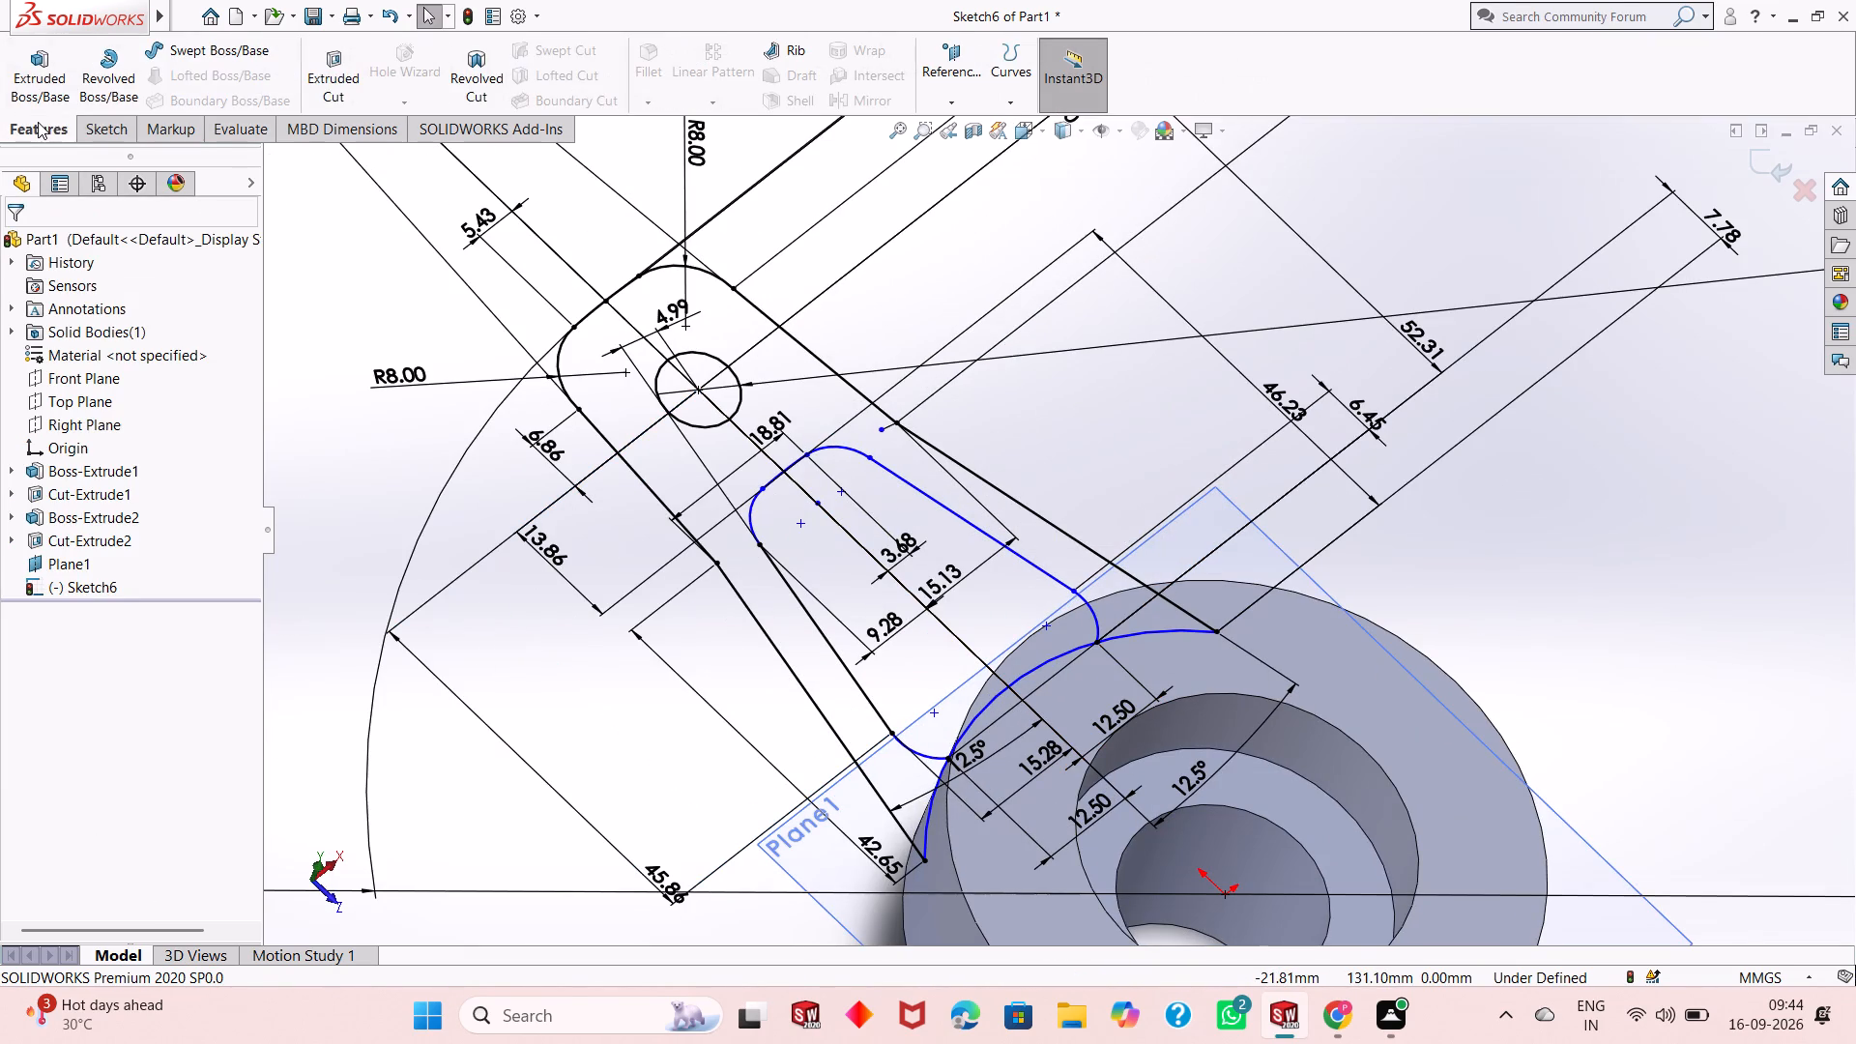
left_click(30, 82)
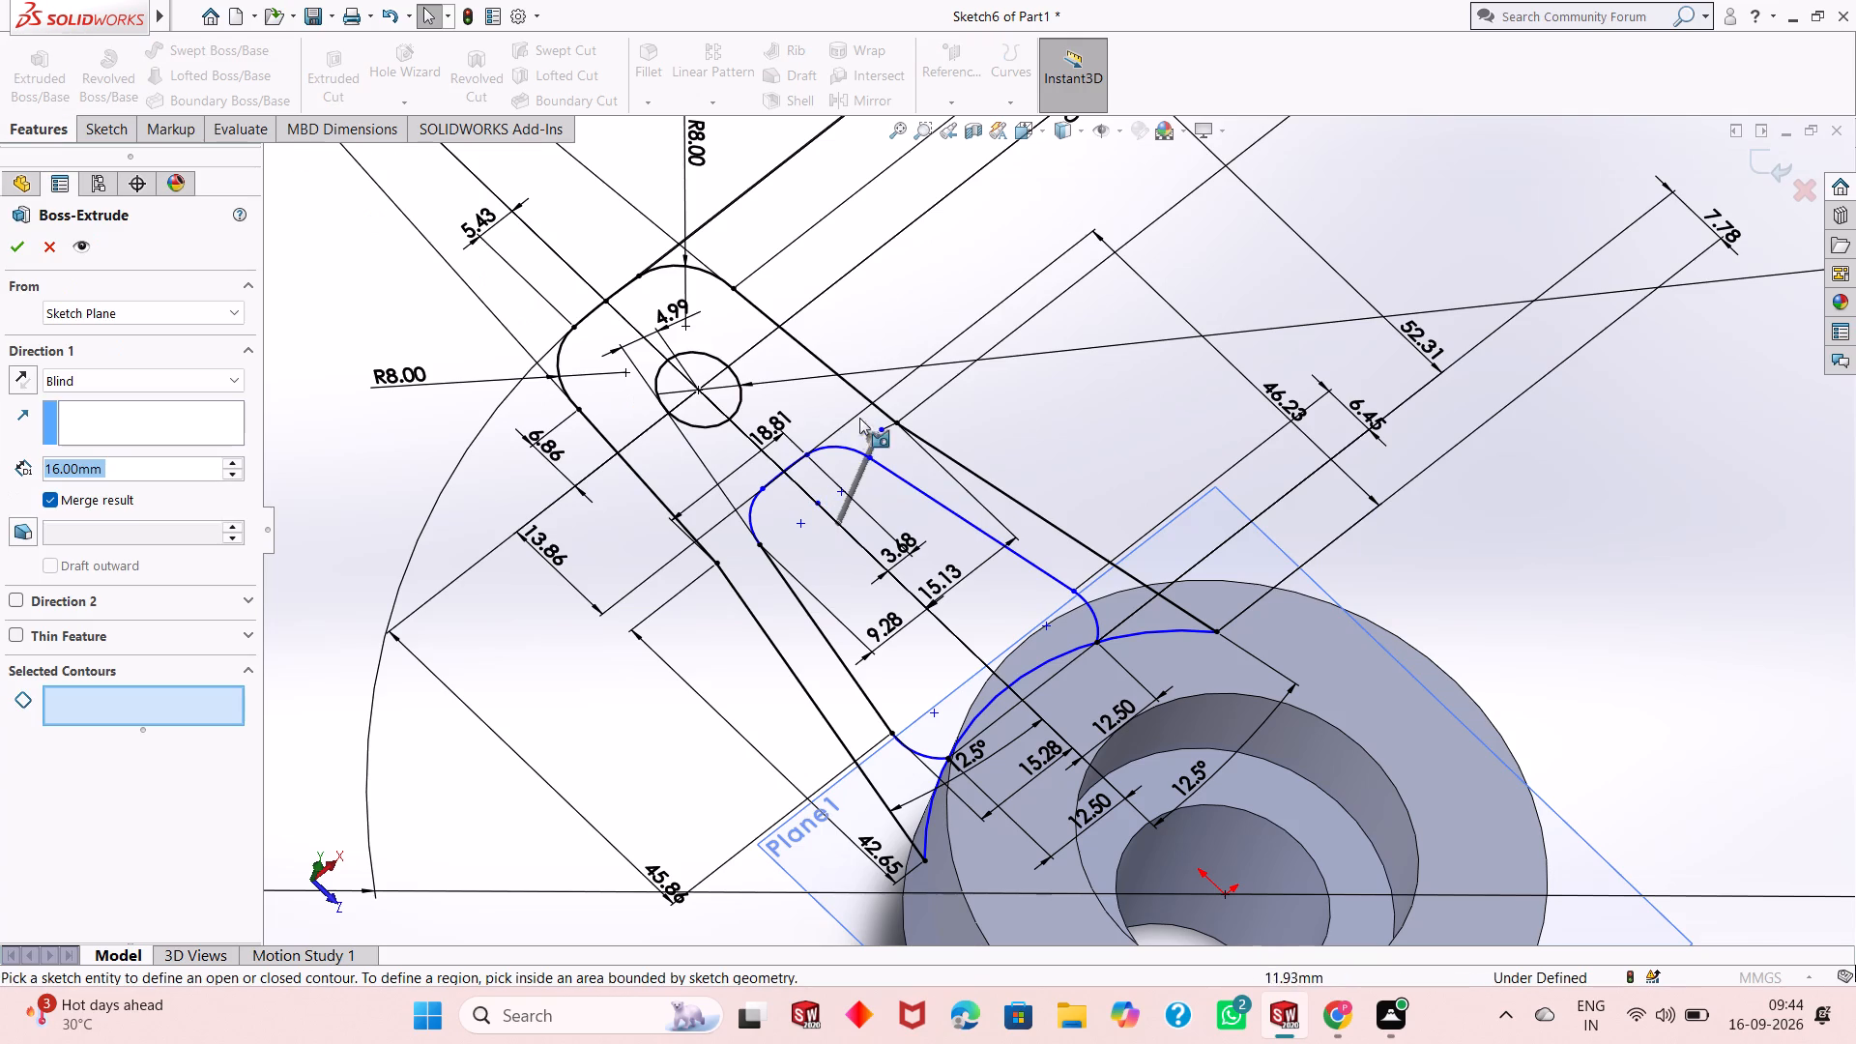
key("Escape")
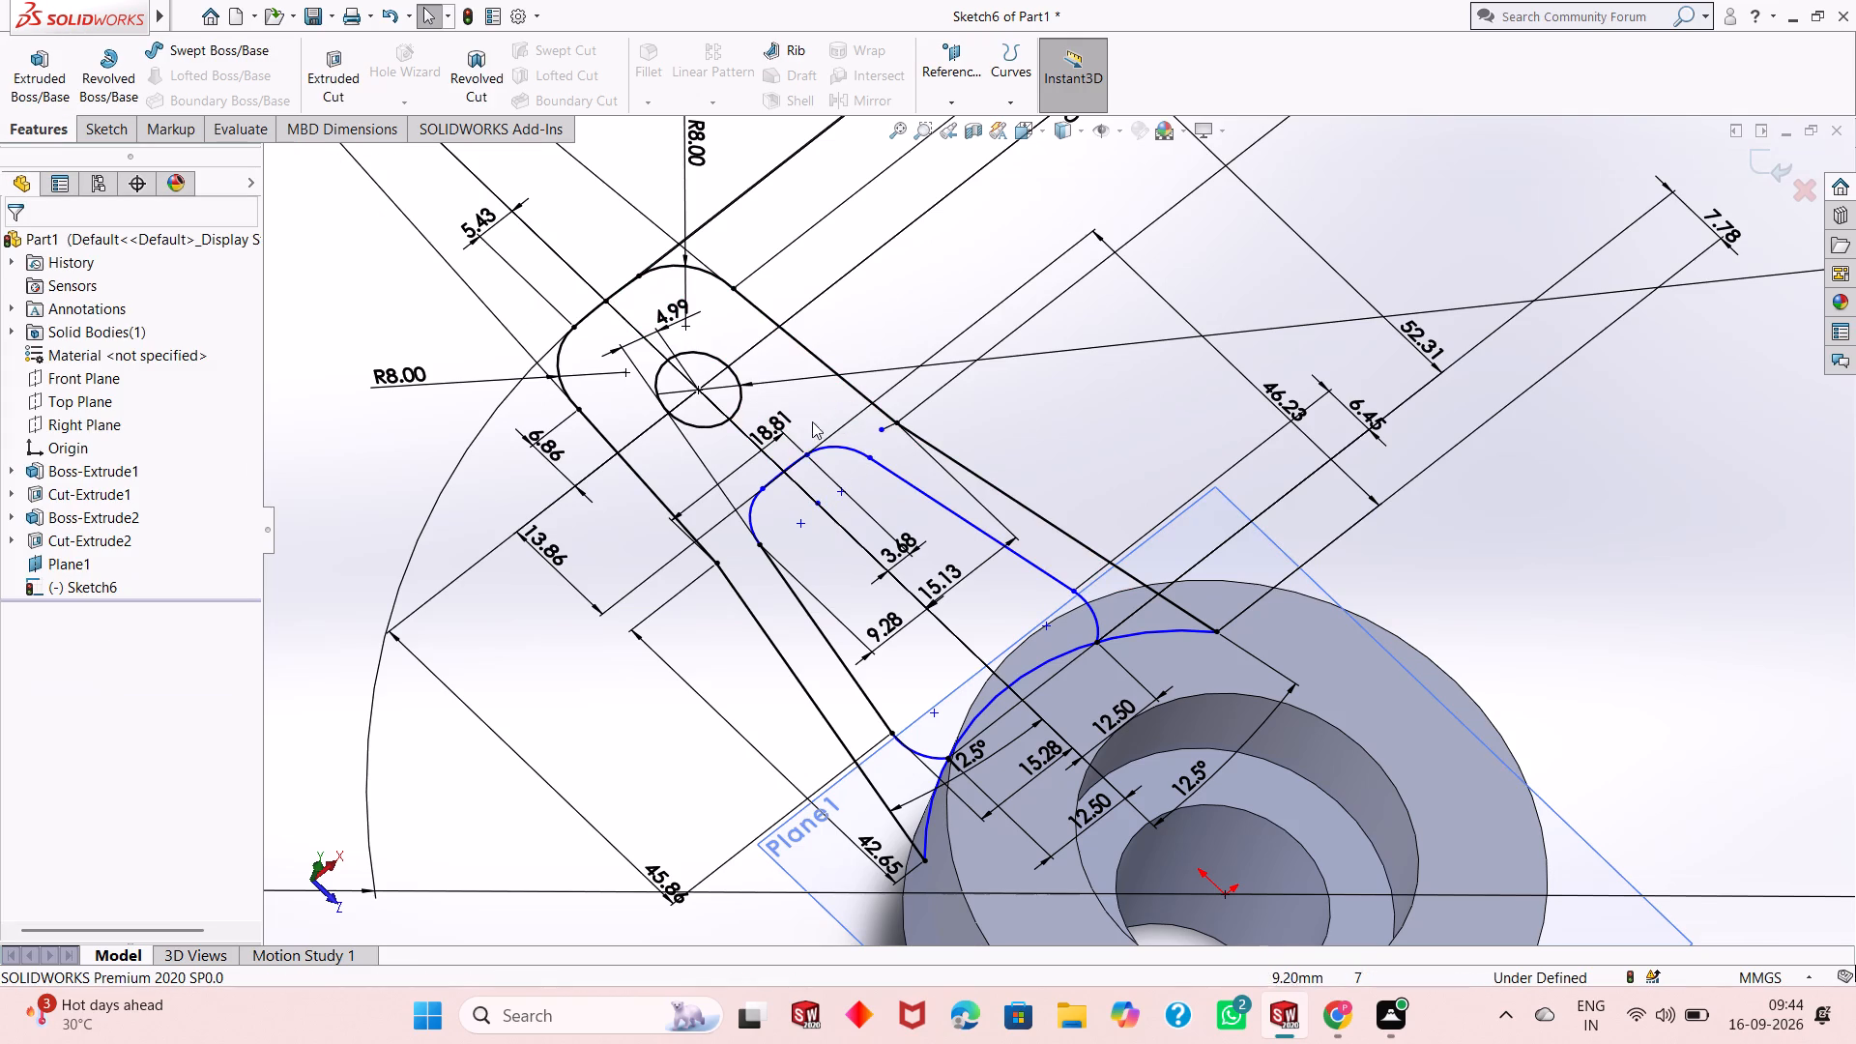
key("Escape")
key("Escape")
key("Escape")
Delete the construction centreline running from the arm's tip through the hole to the hub, including its associated dimensions.
left_click(795, 481)
key("Escape")
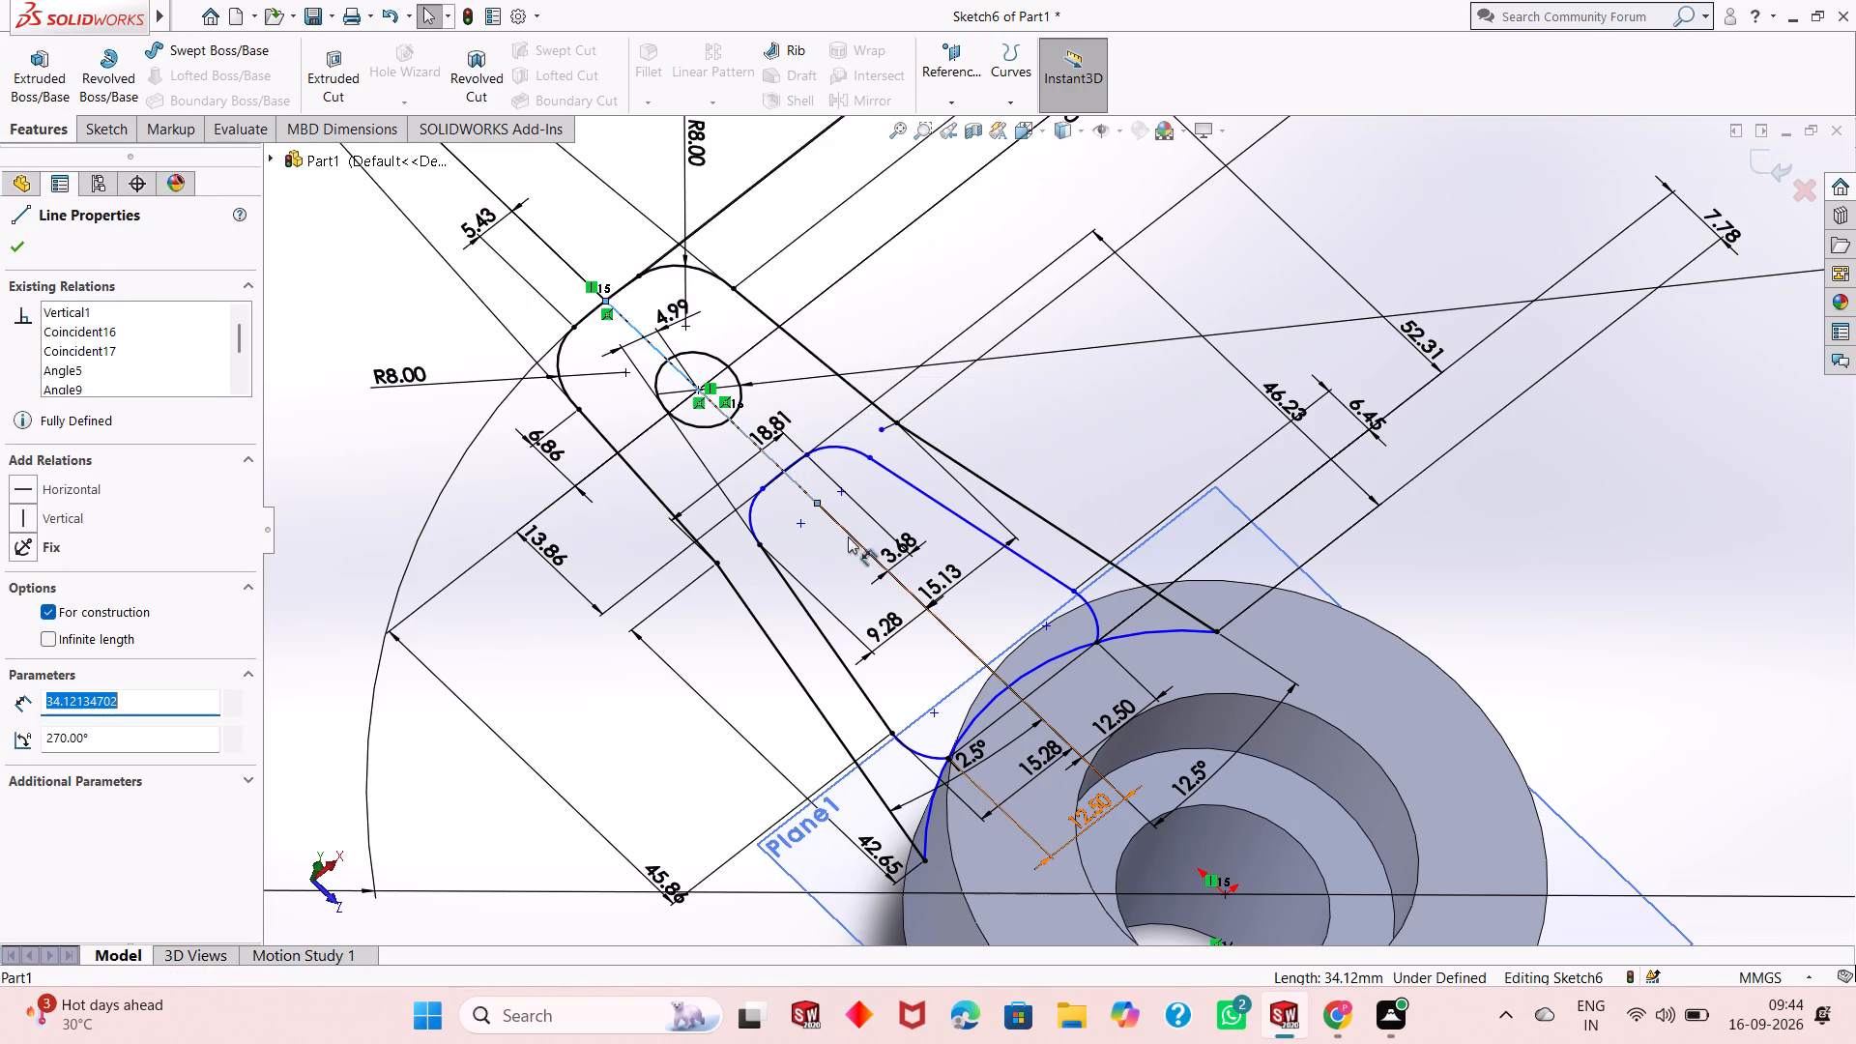
left_click(851, 536, "ctrl")
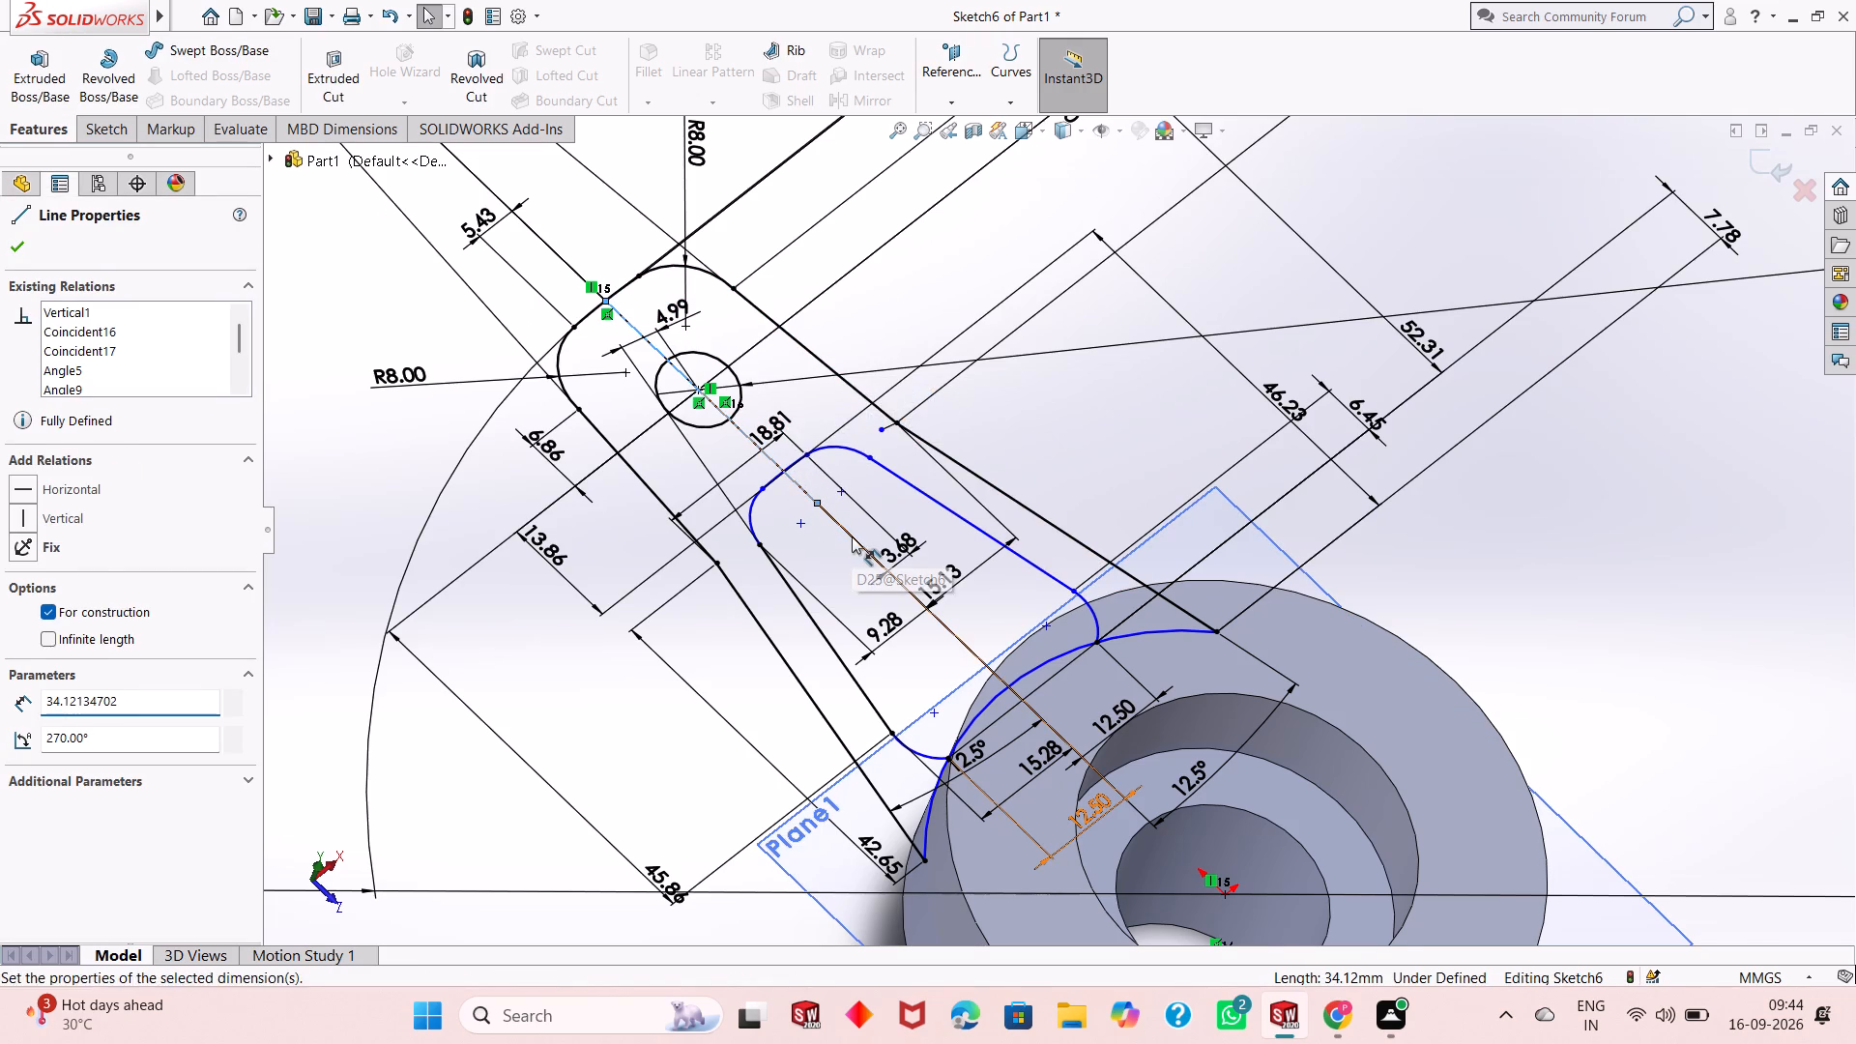
key("Delete")
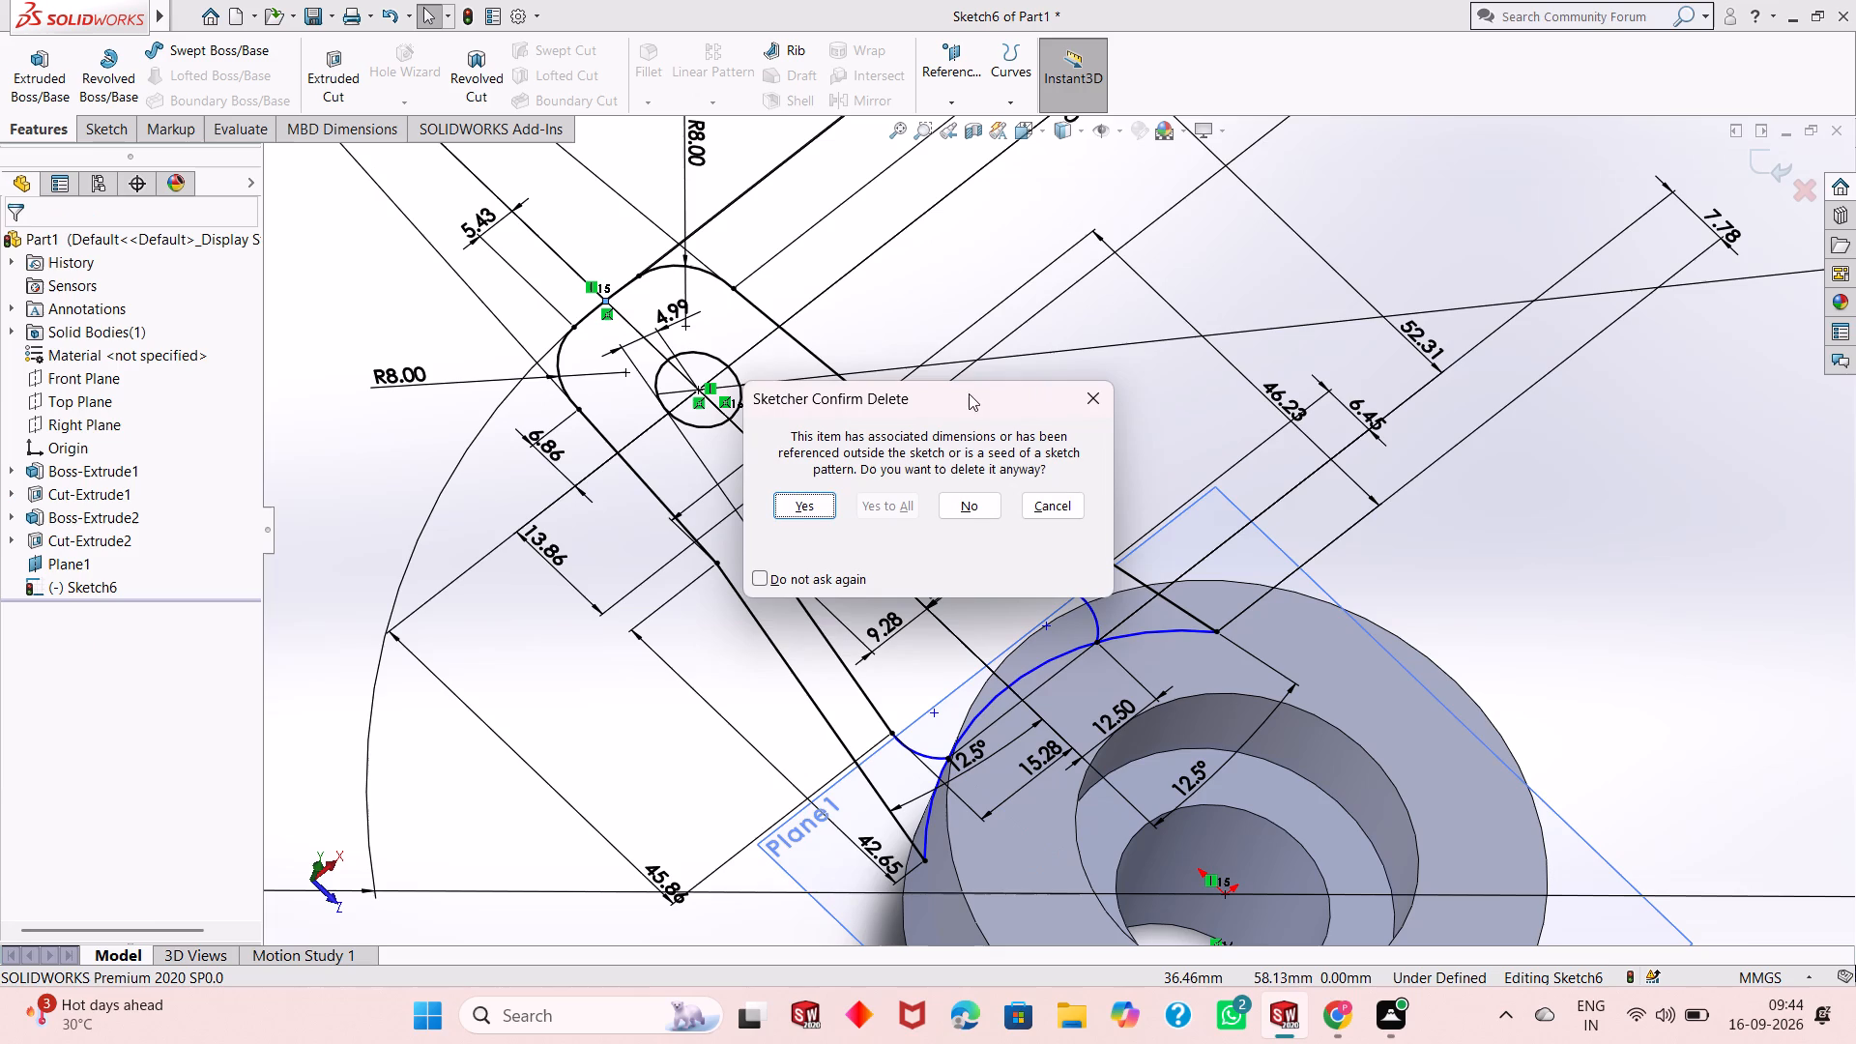
left_click(807, 495)
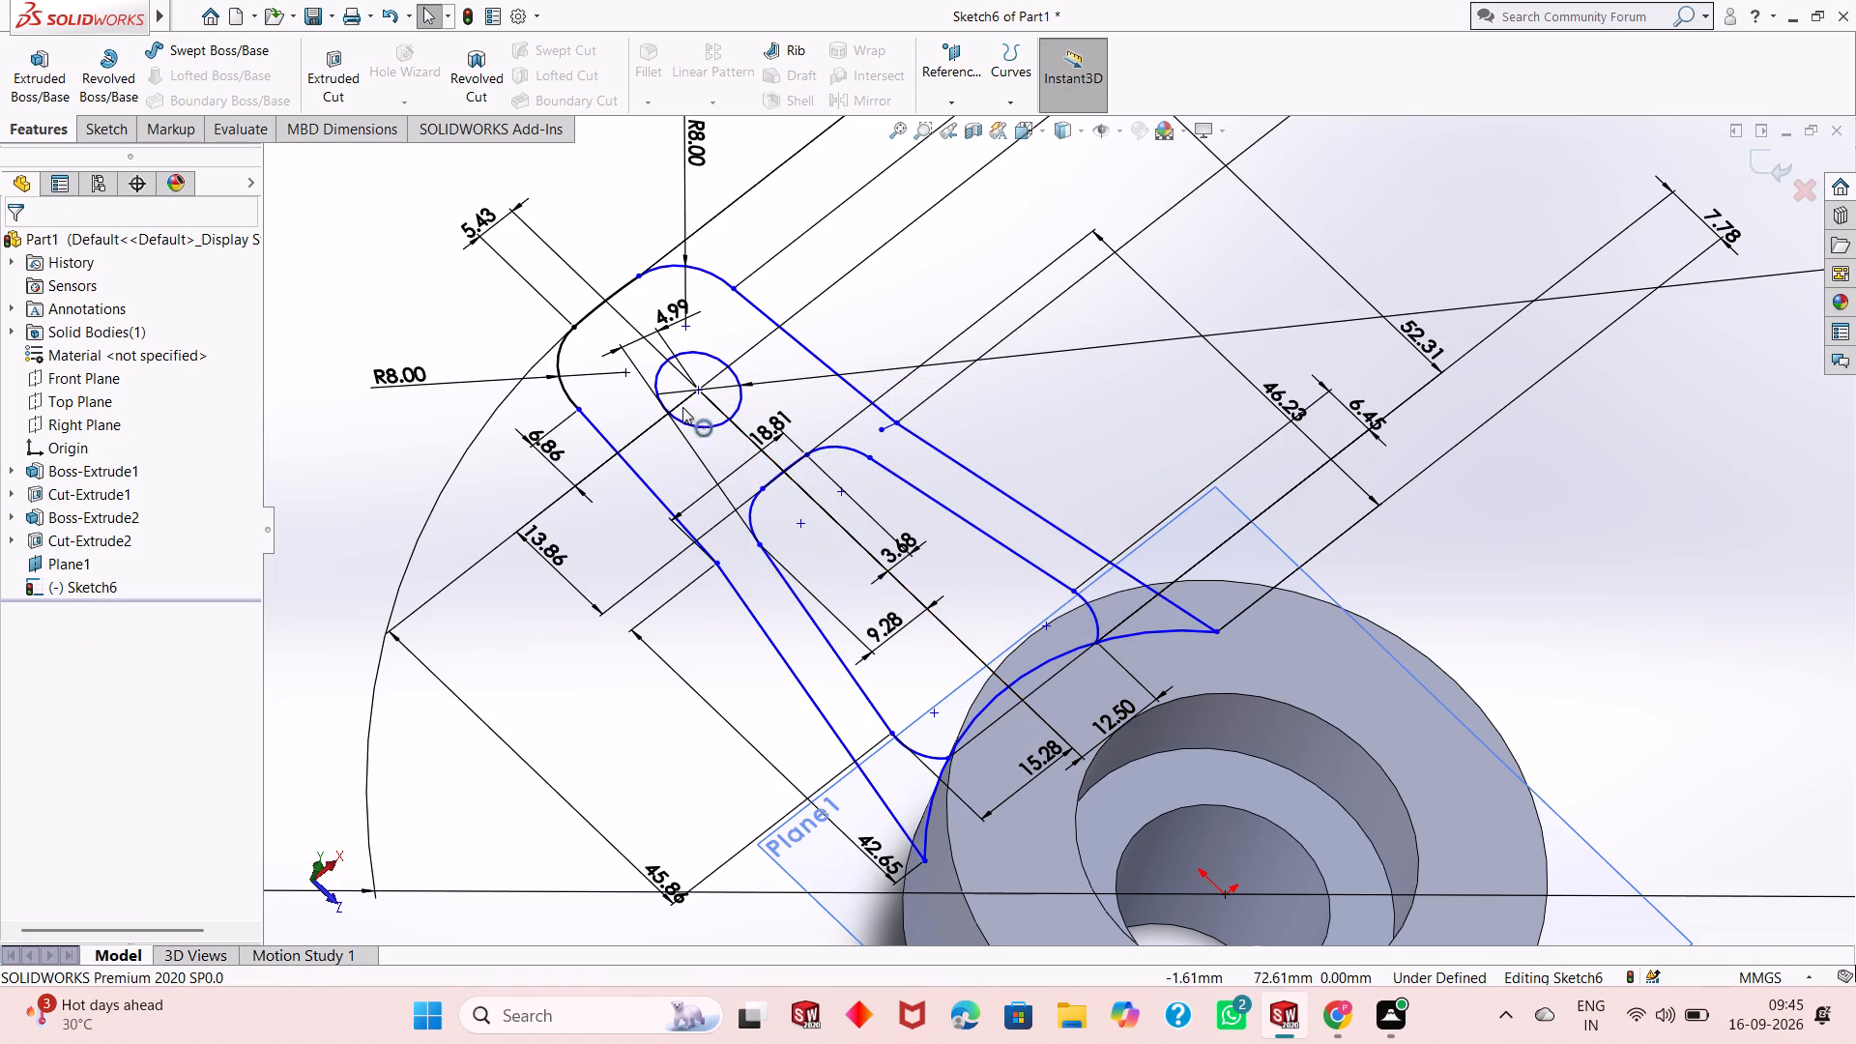
Extrude the arm region around the hole and inner cutout as a boss, using Mid Plane with a 12 mm depth.
left_click(21, 70)
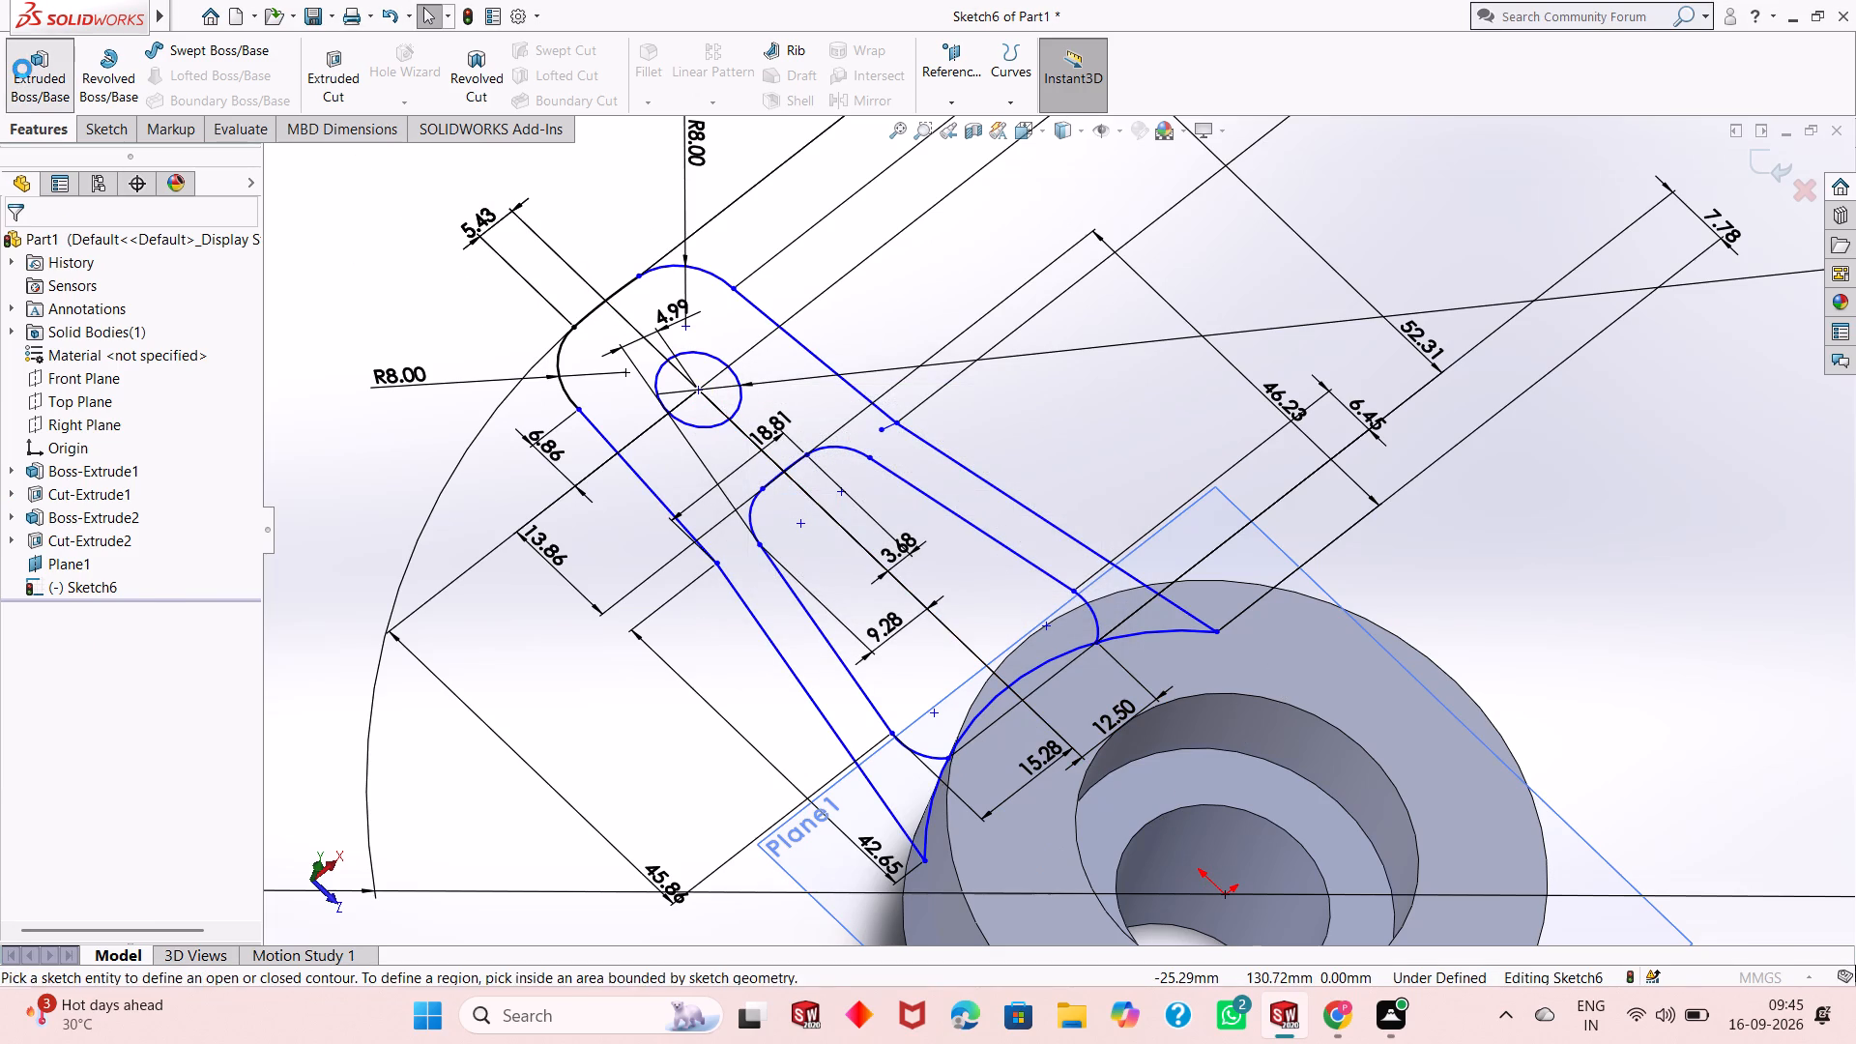
left_click(688, 449)
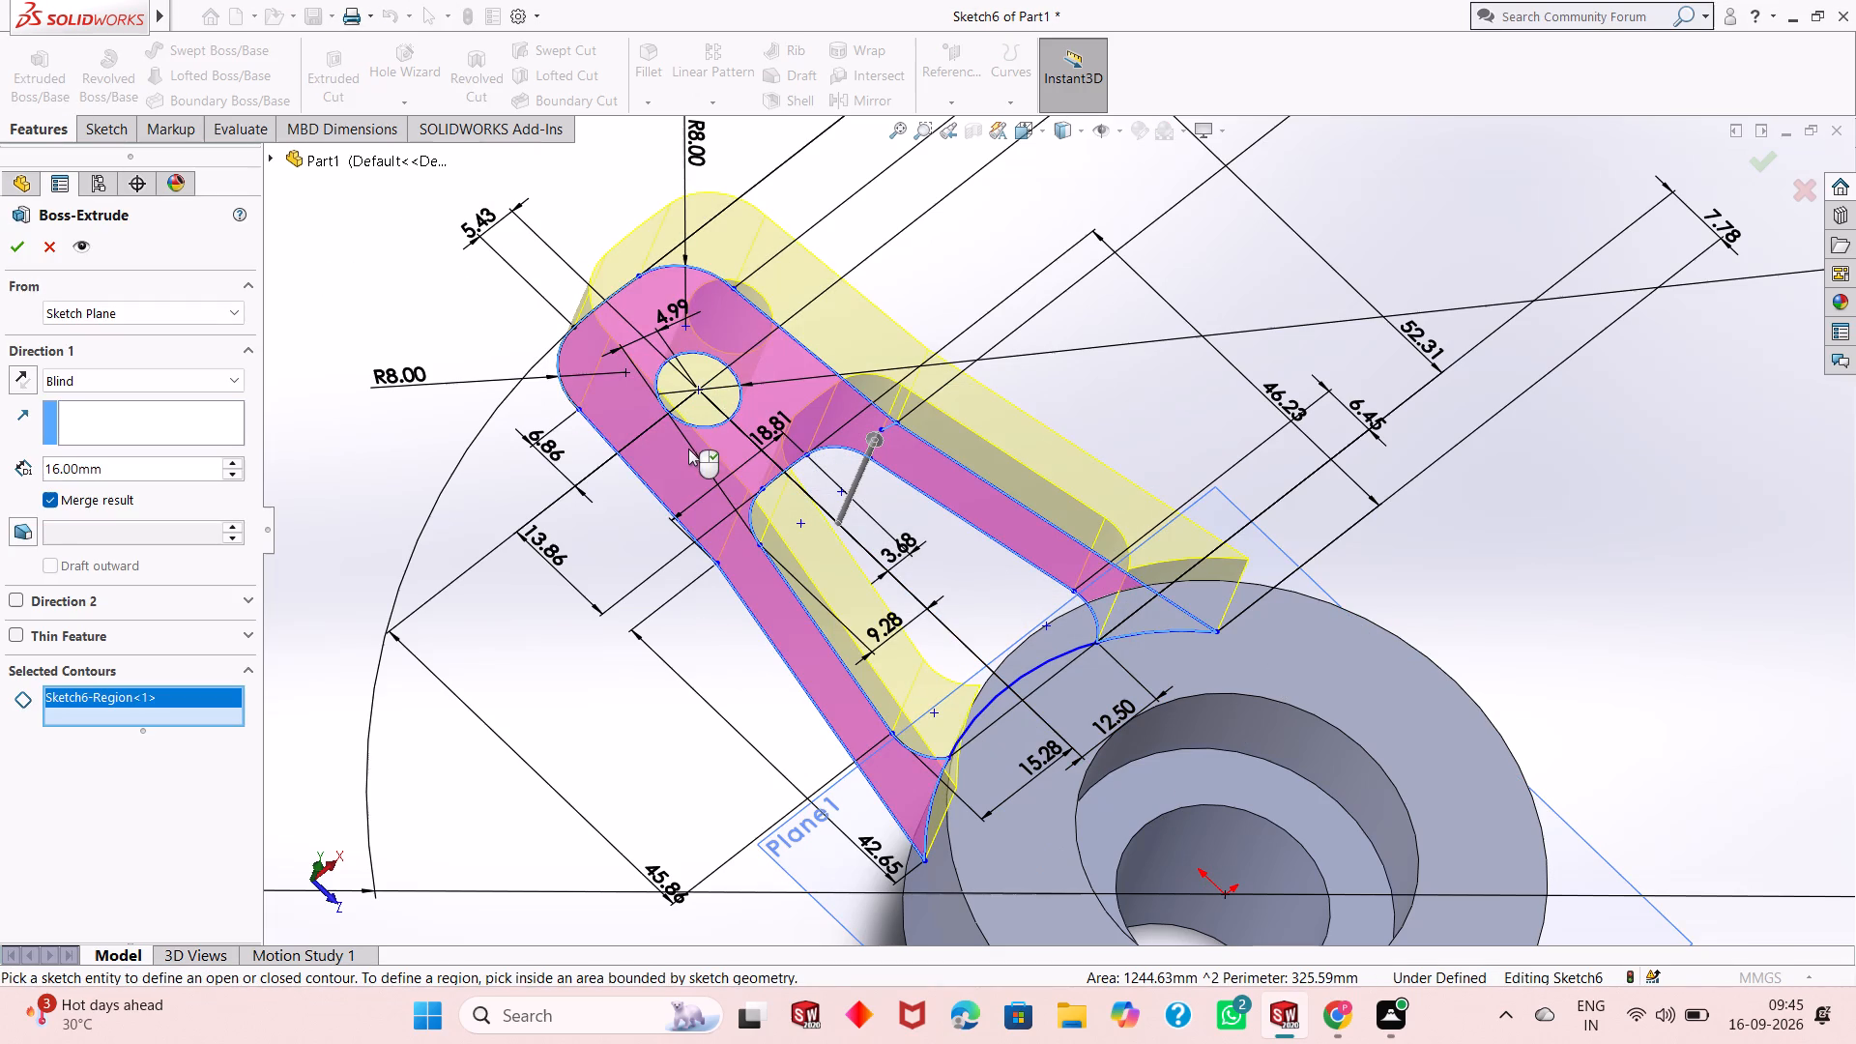
middle_click_drag(1066, 589, 1062, 445)
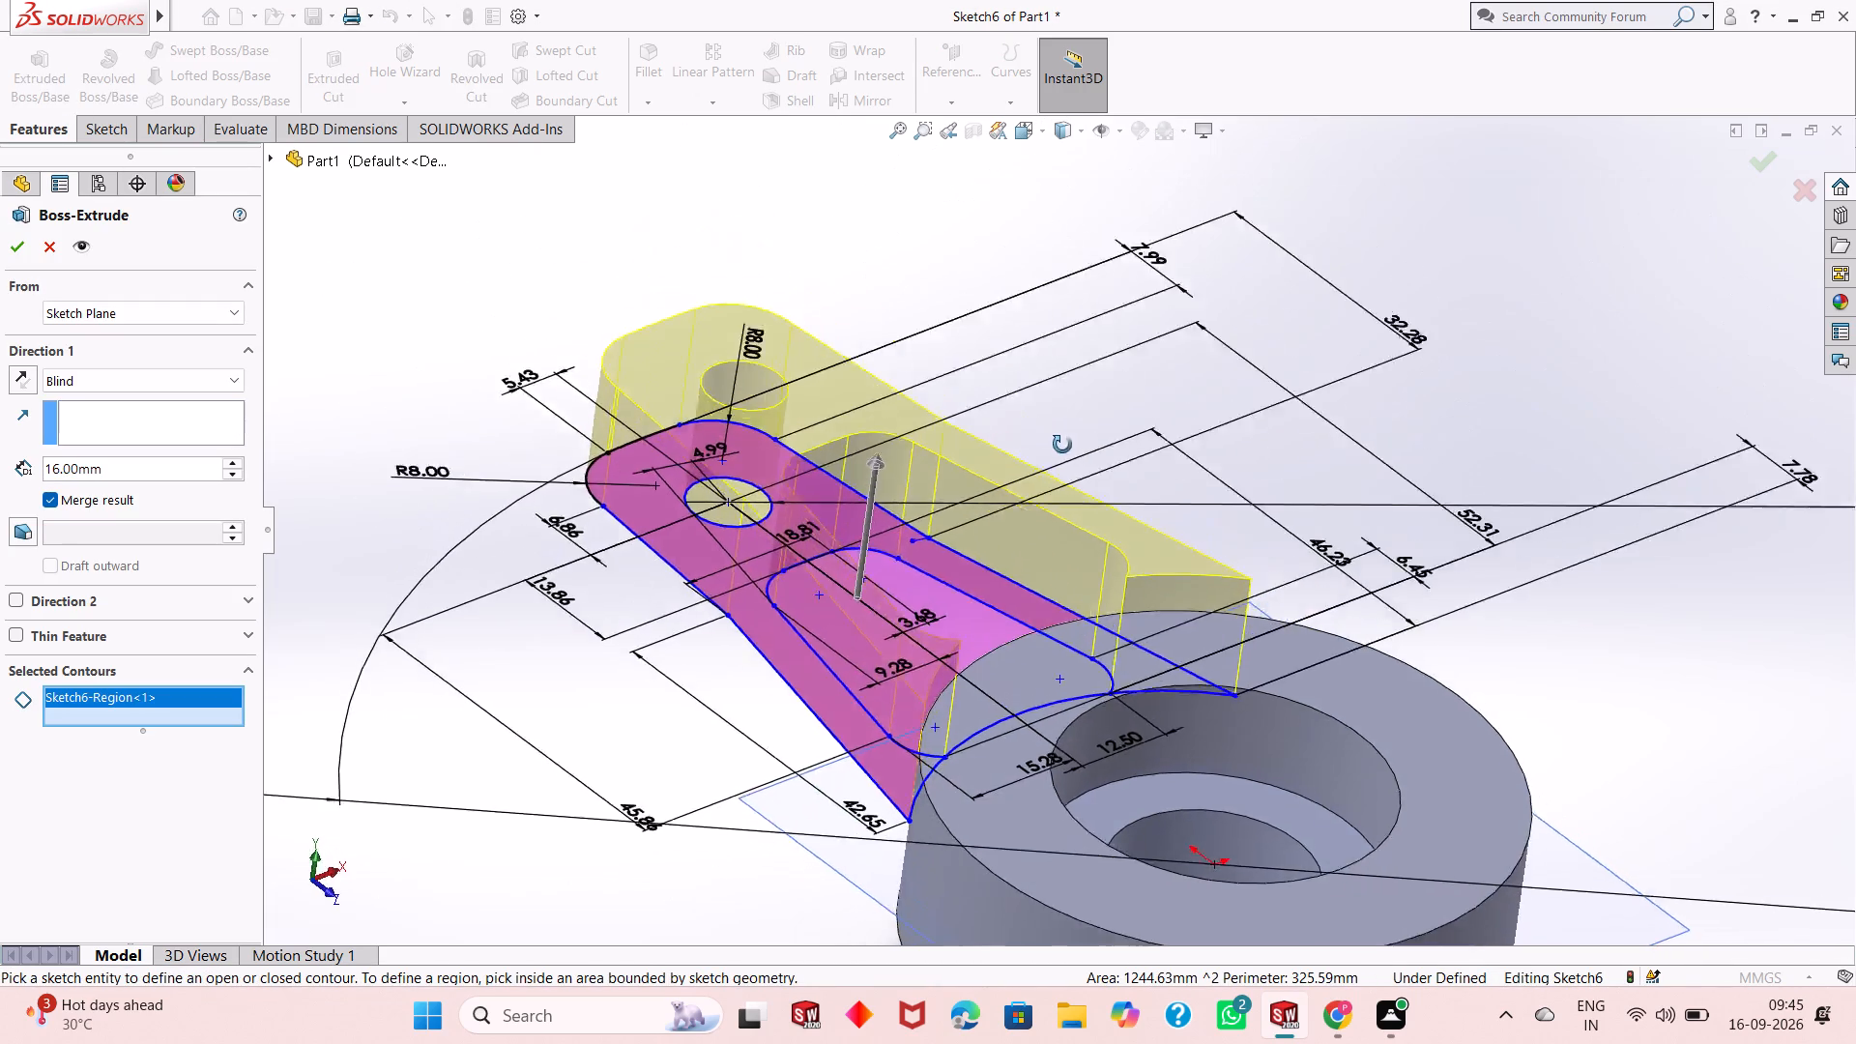
middle_click_drag(1062, 445, 1178, 397)
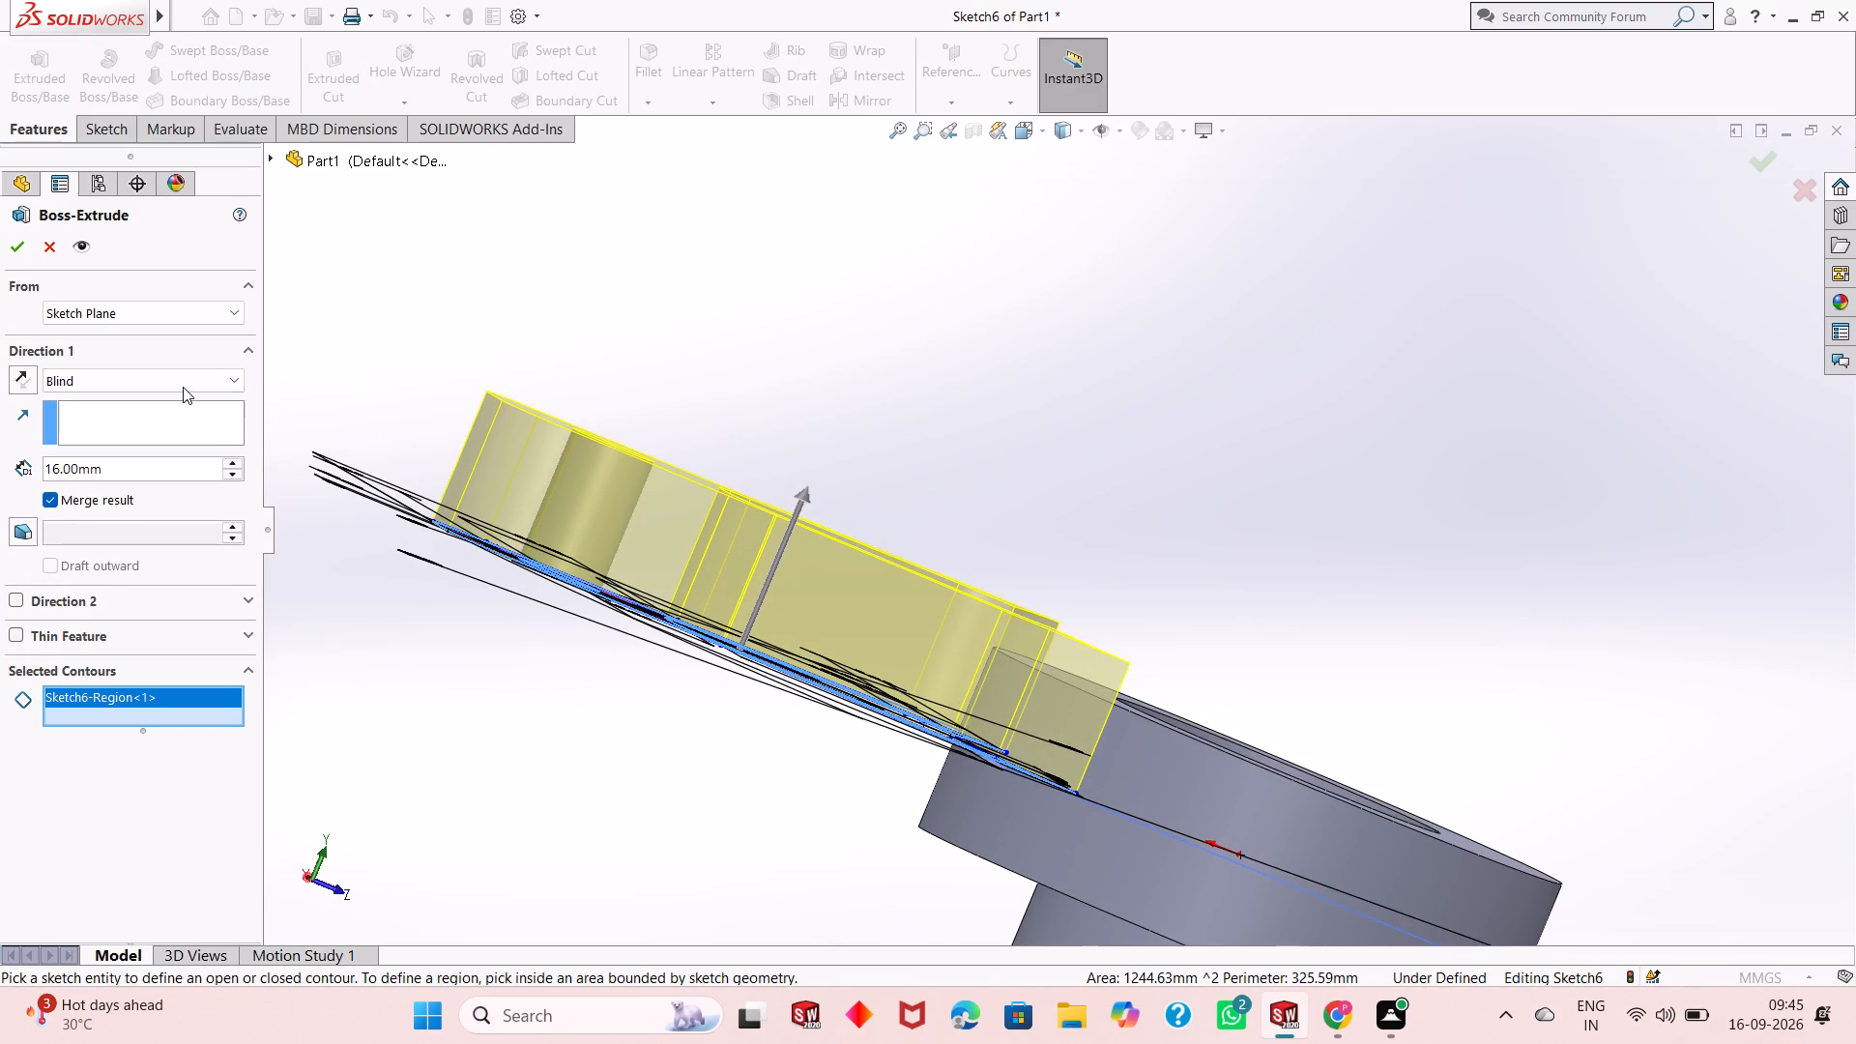
left_click(183, 387)
left_click(176, 492)
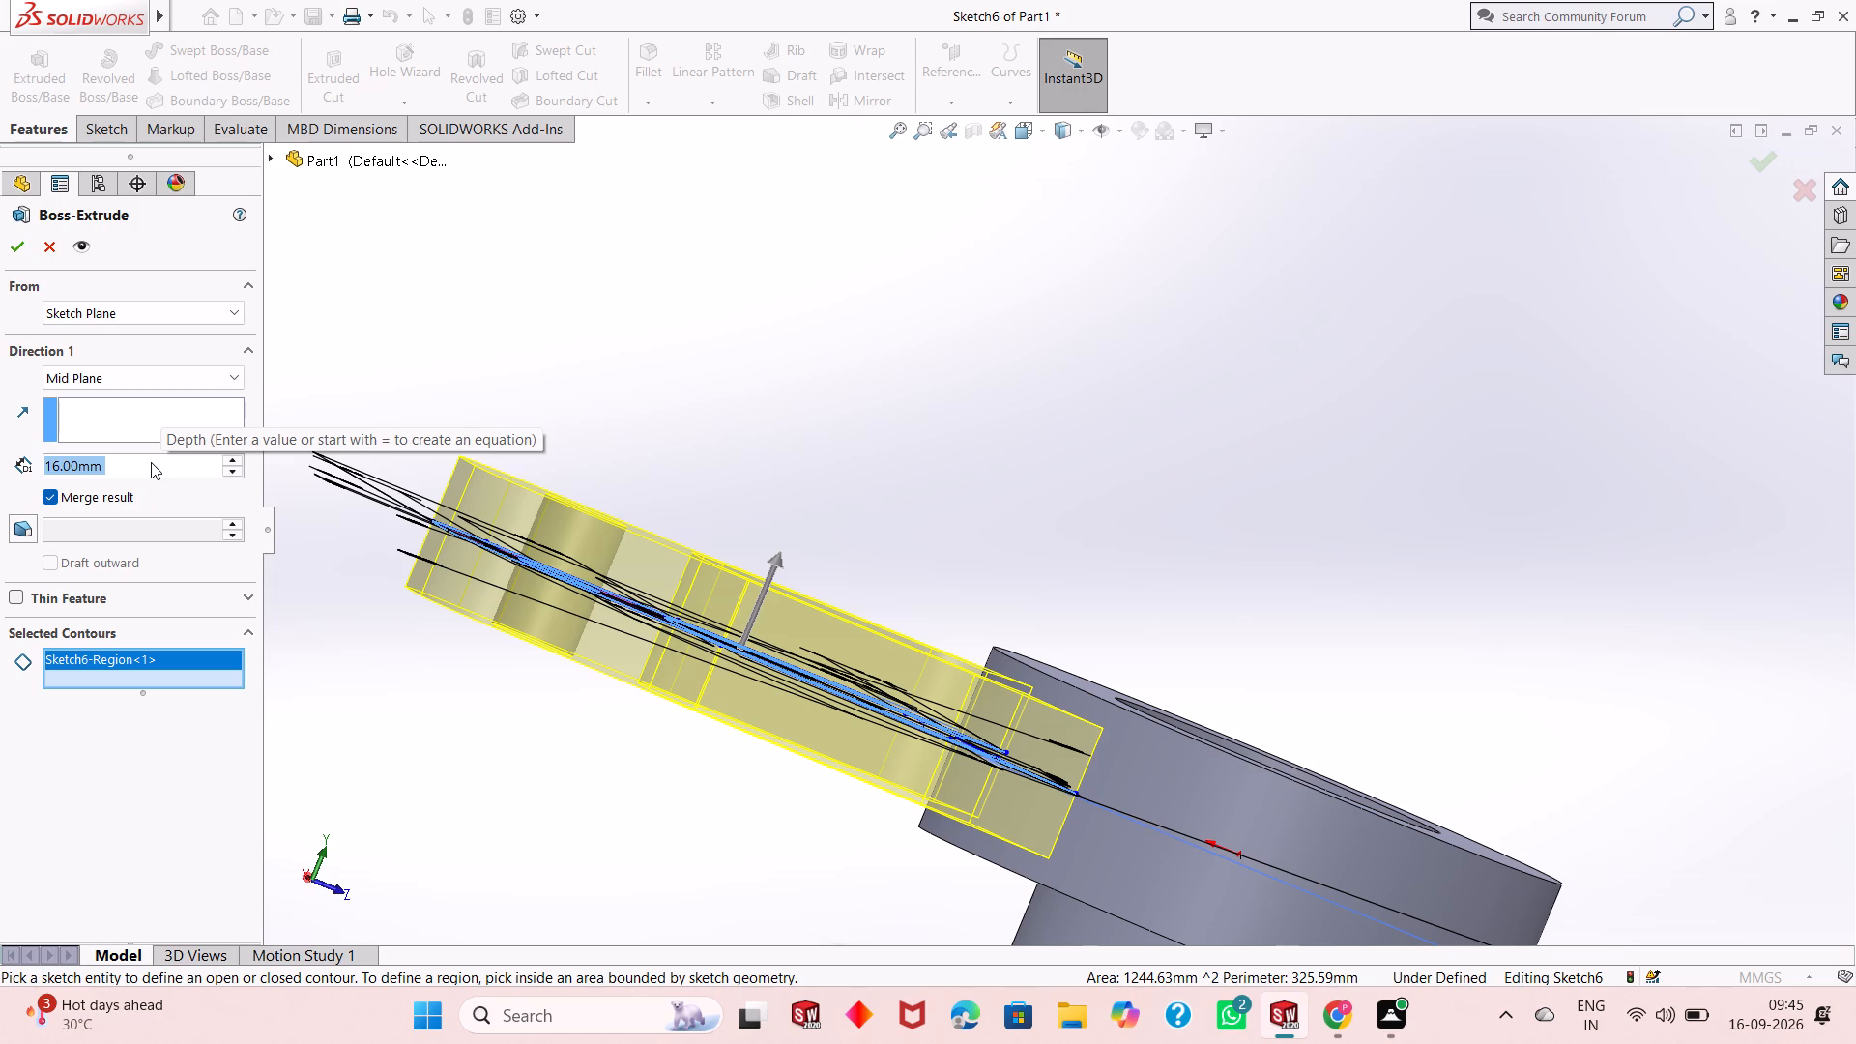
type("12")
key("Return")
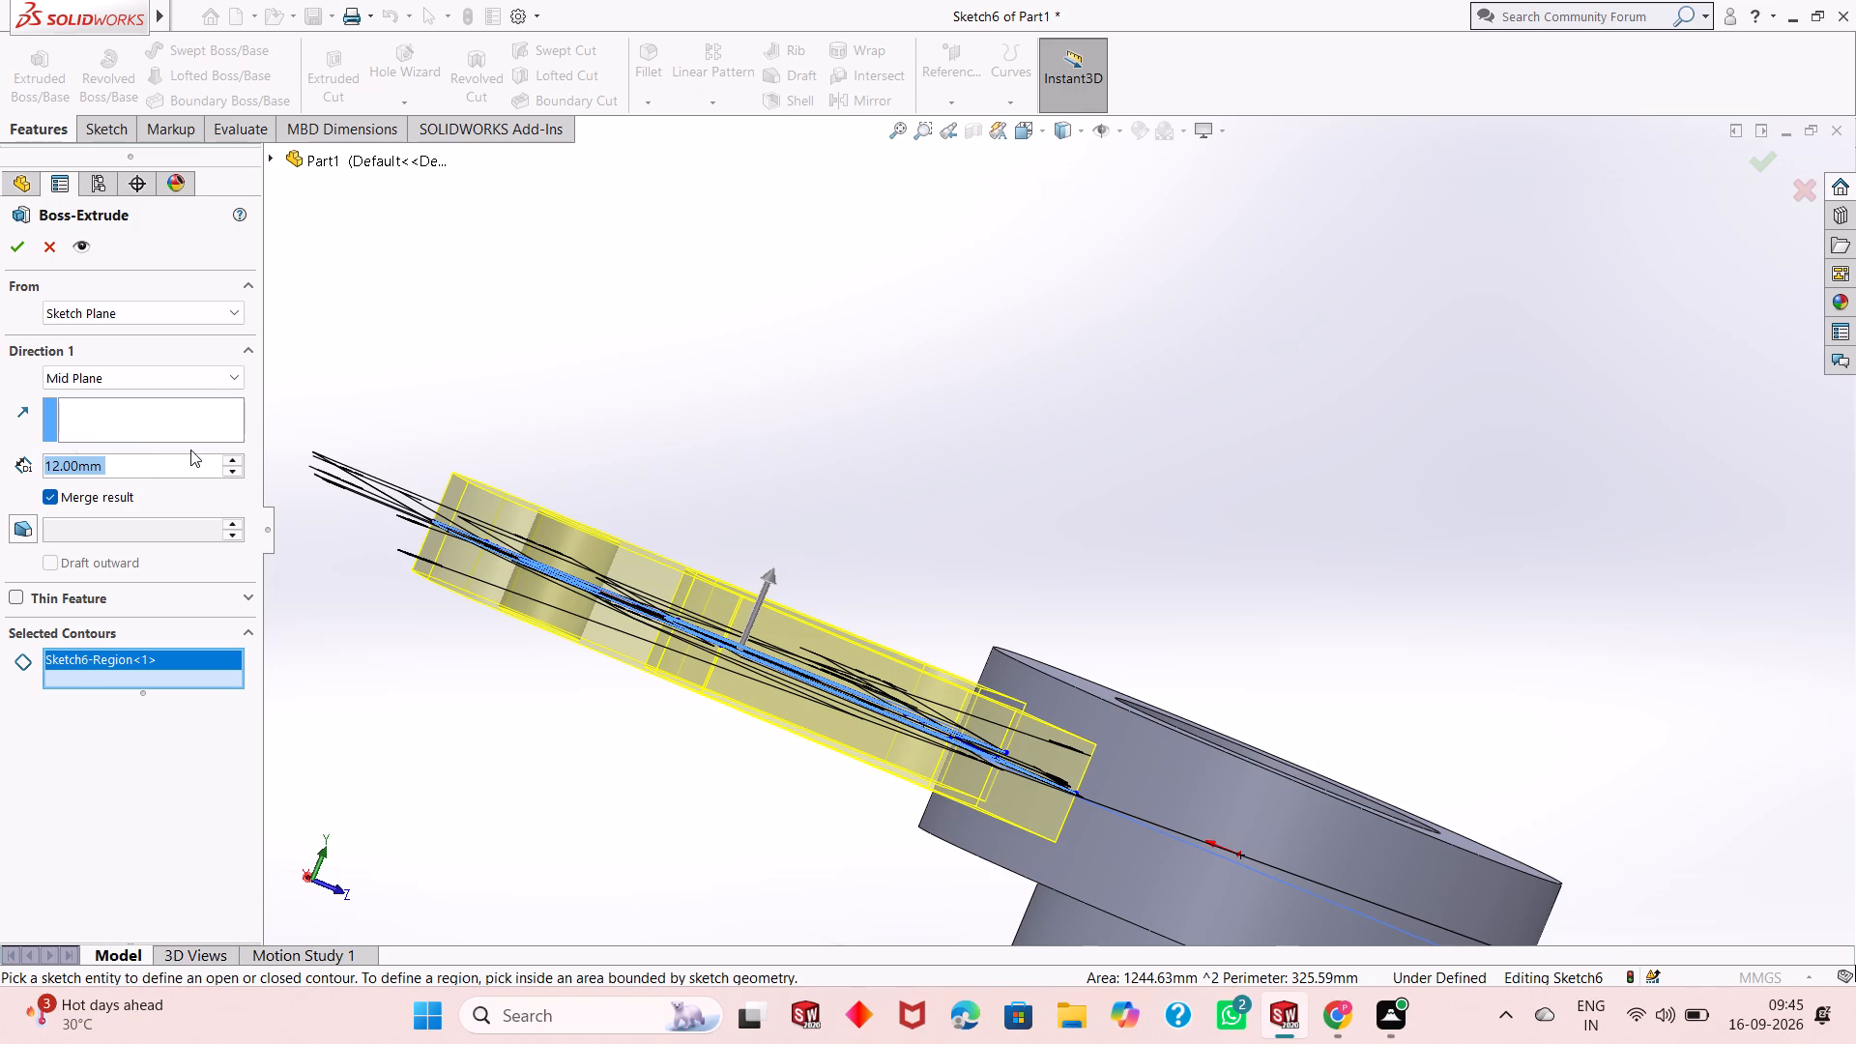
left_click(7, 247)
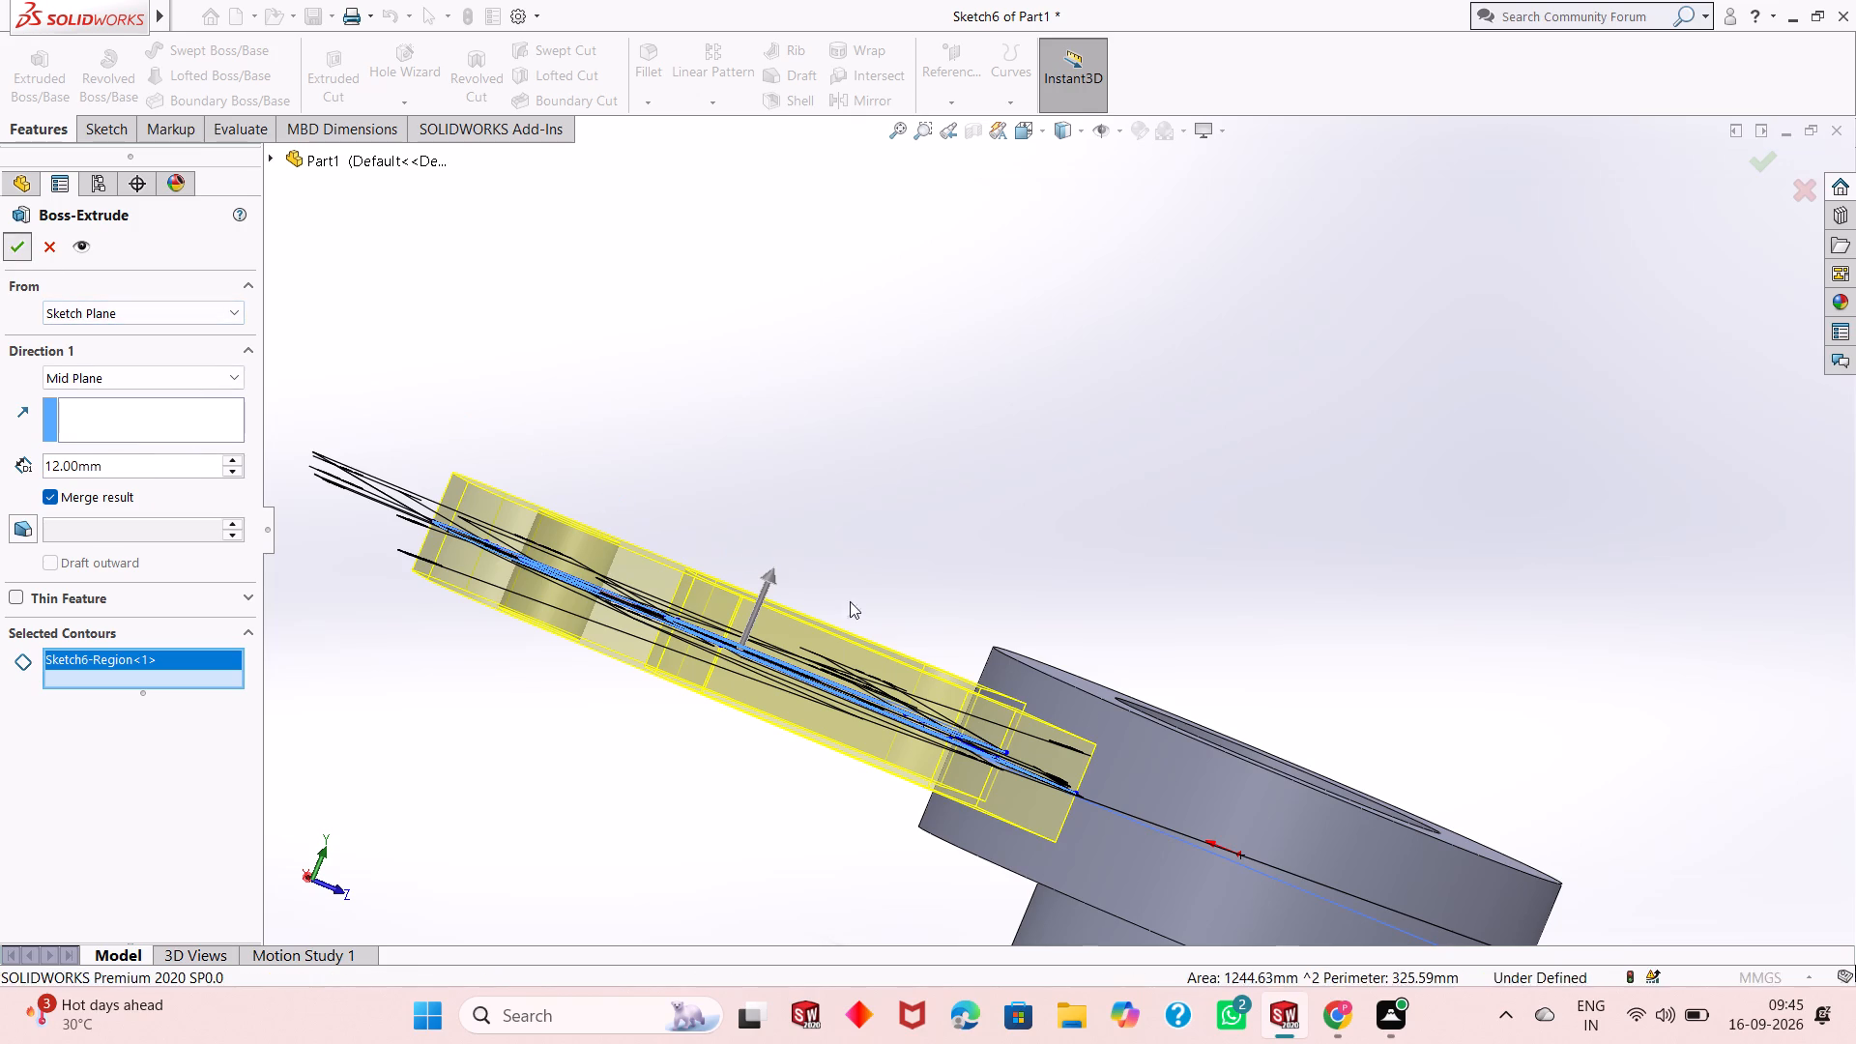
Examine the extruded arm and where it joins the round hub from several angles.
middle_click_drag(1159, 722, 984, 742)
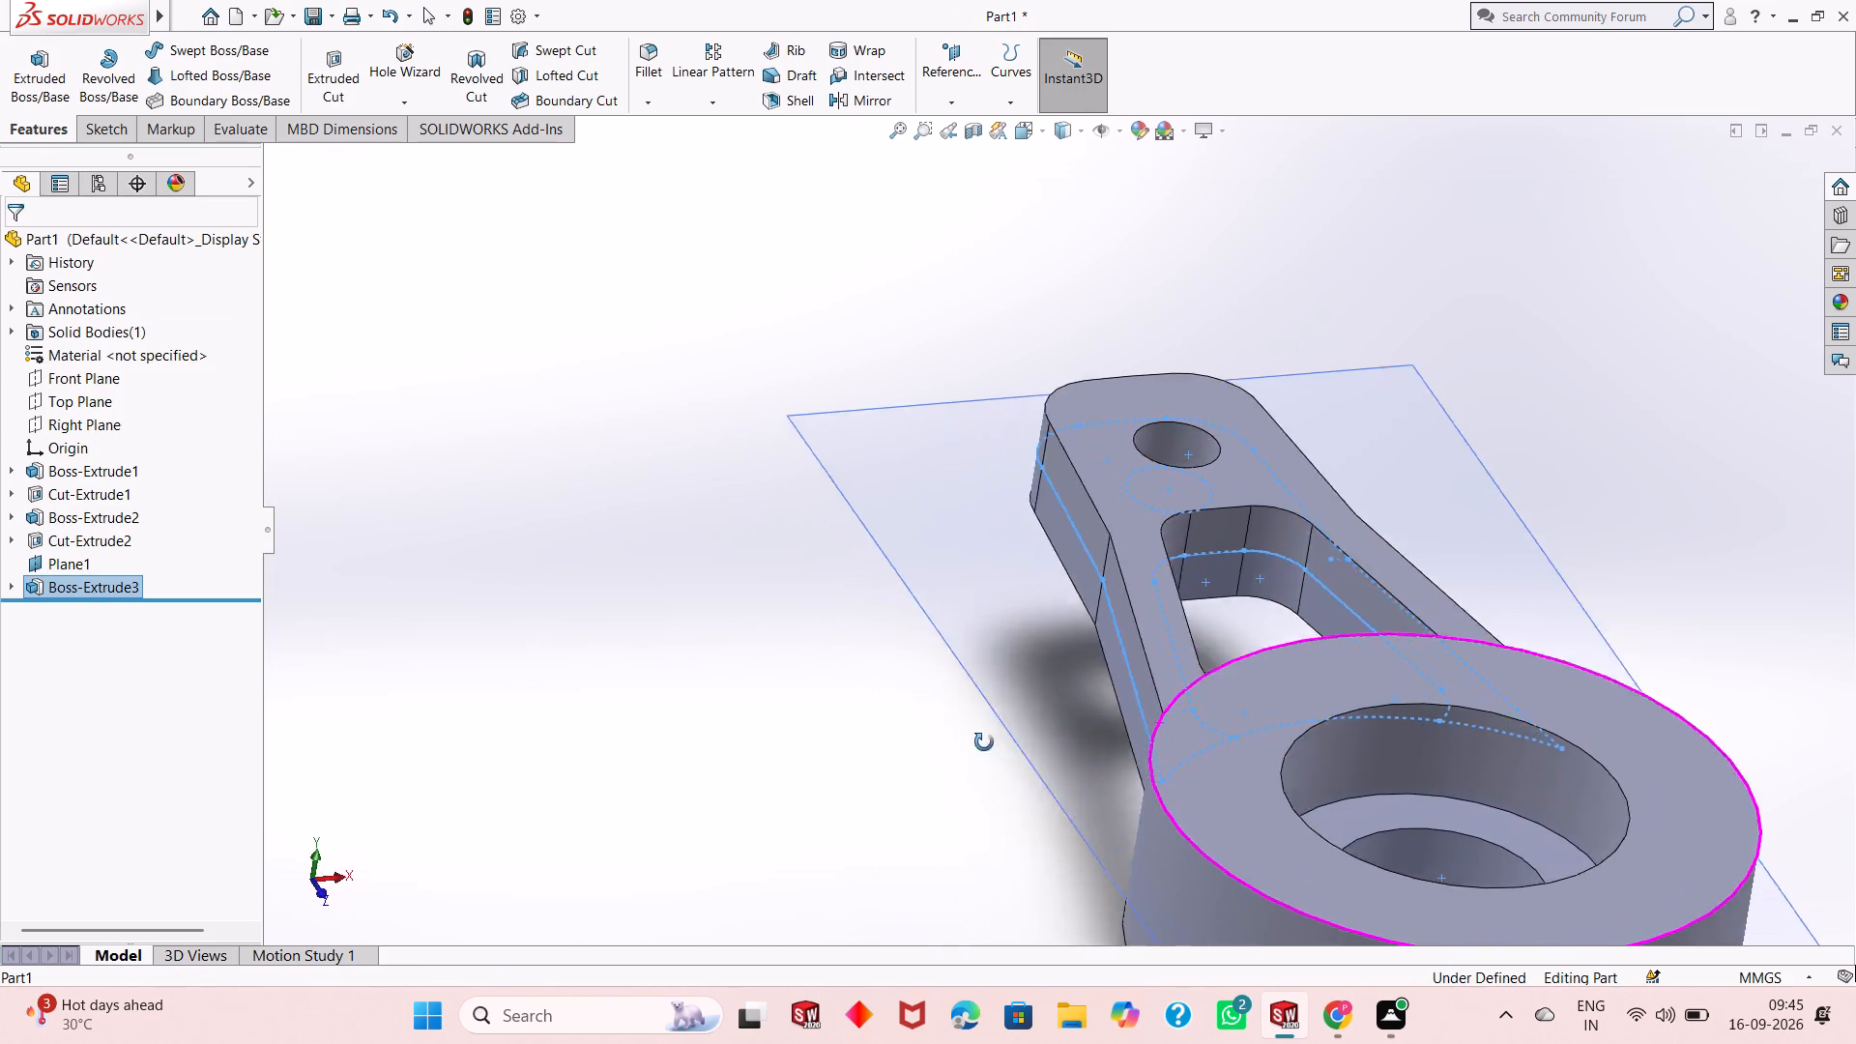
middle_click_drag(984, 742, 1472, 664)
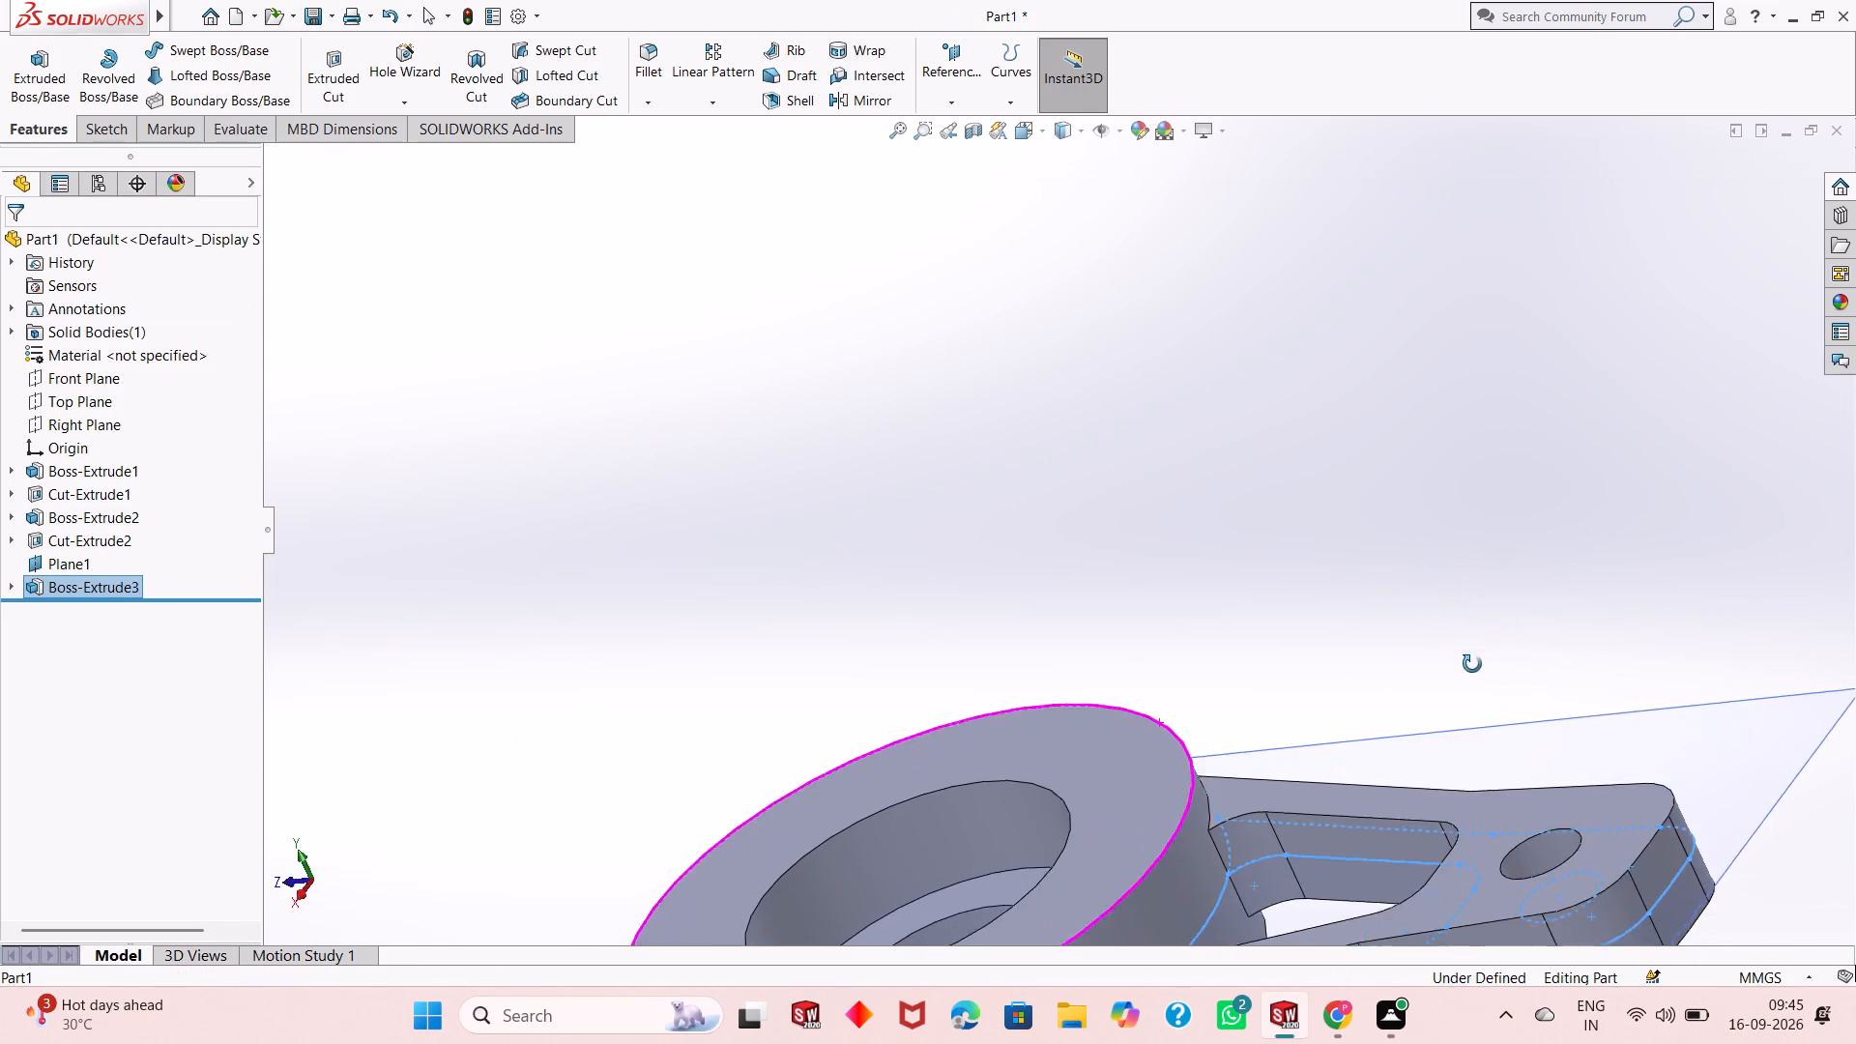
middle_click_drag(1472, 664, 833, 761)
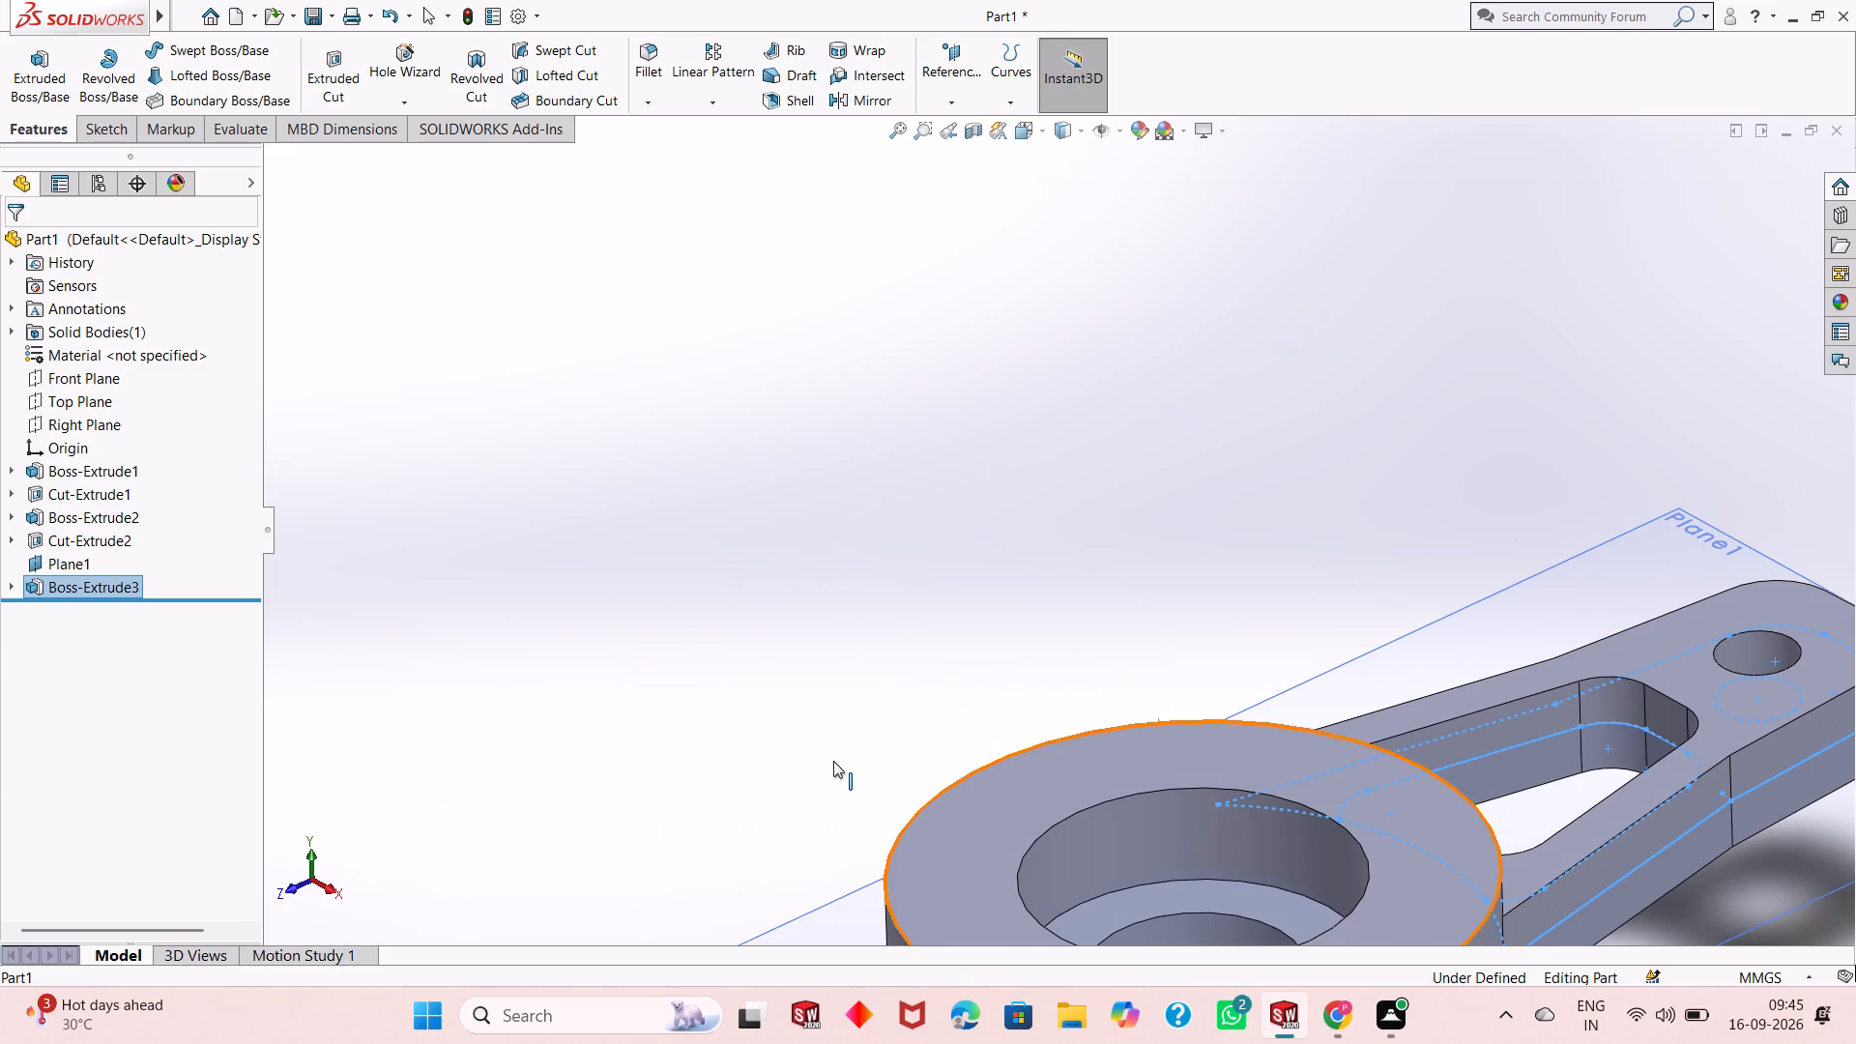
key("ctrl+8")
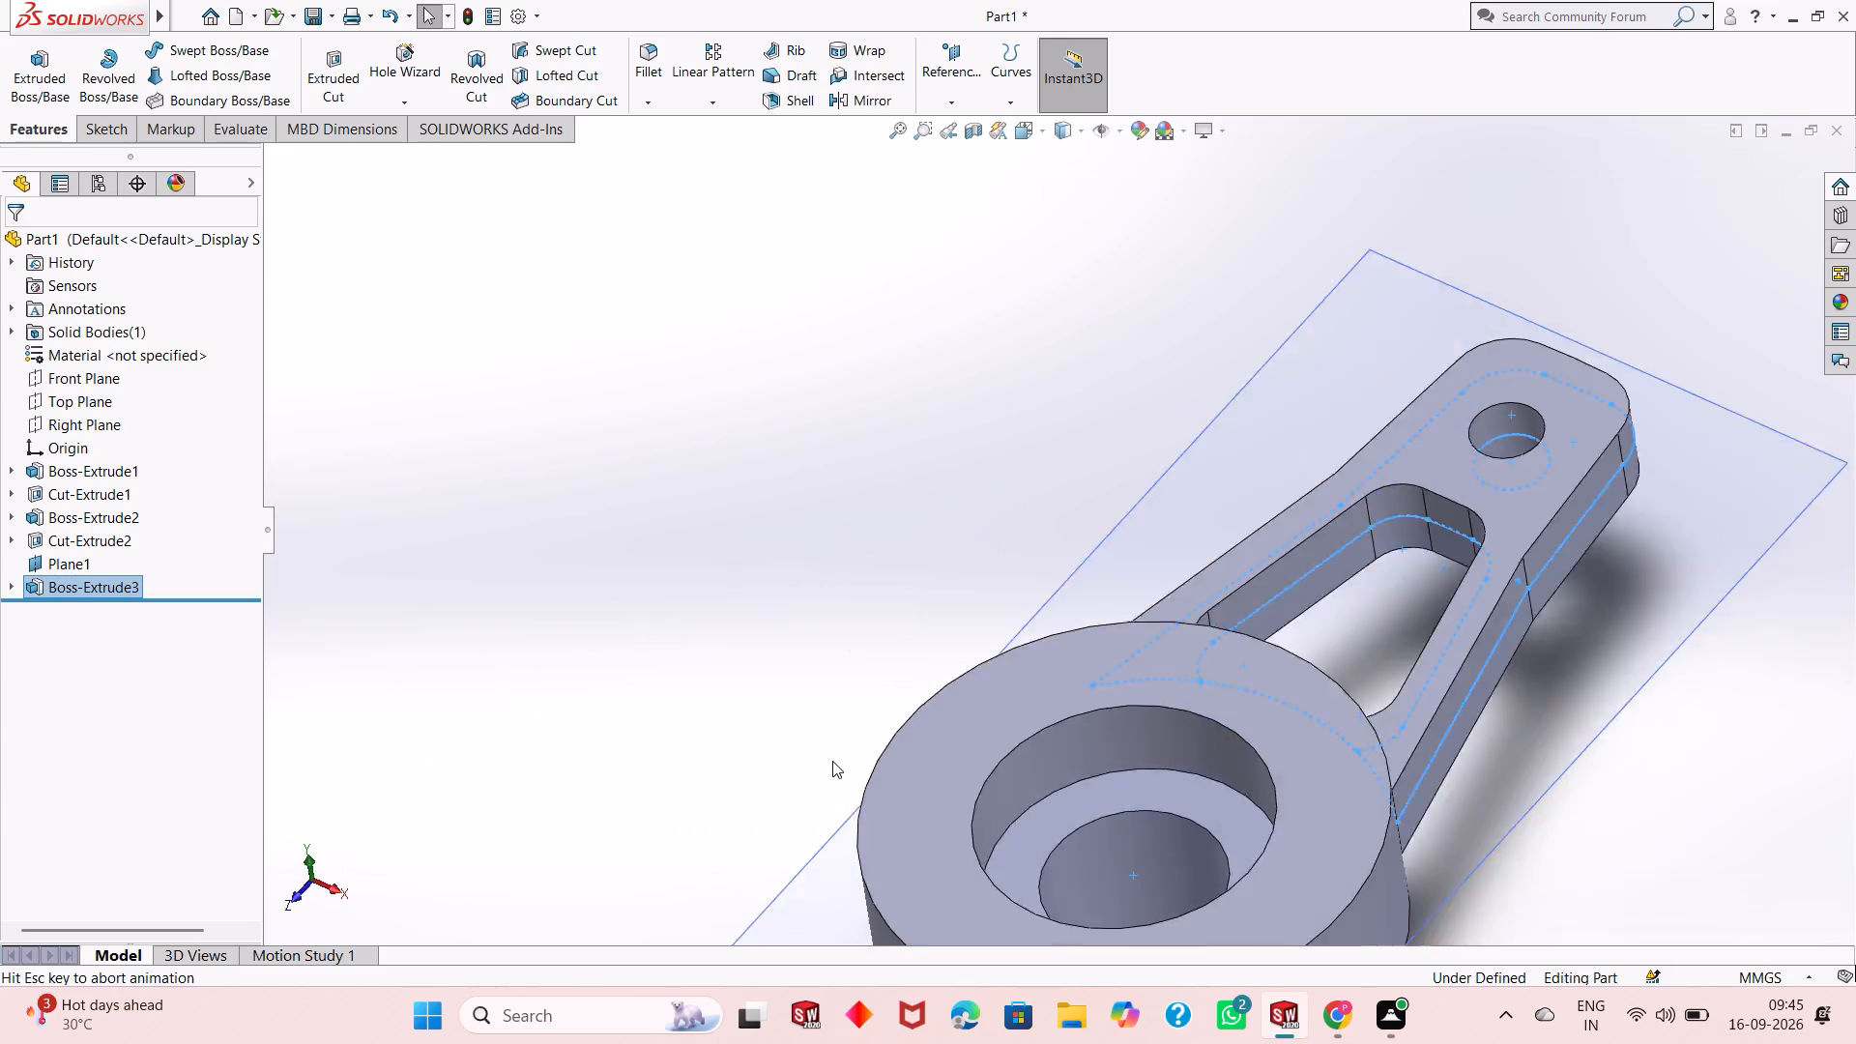
key("Escape")
middle_click_drag(1133, 687, 1229, 469)
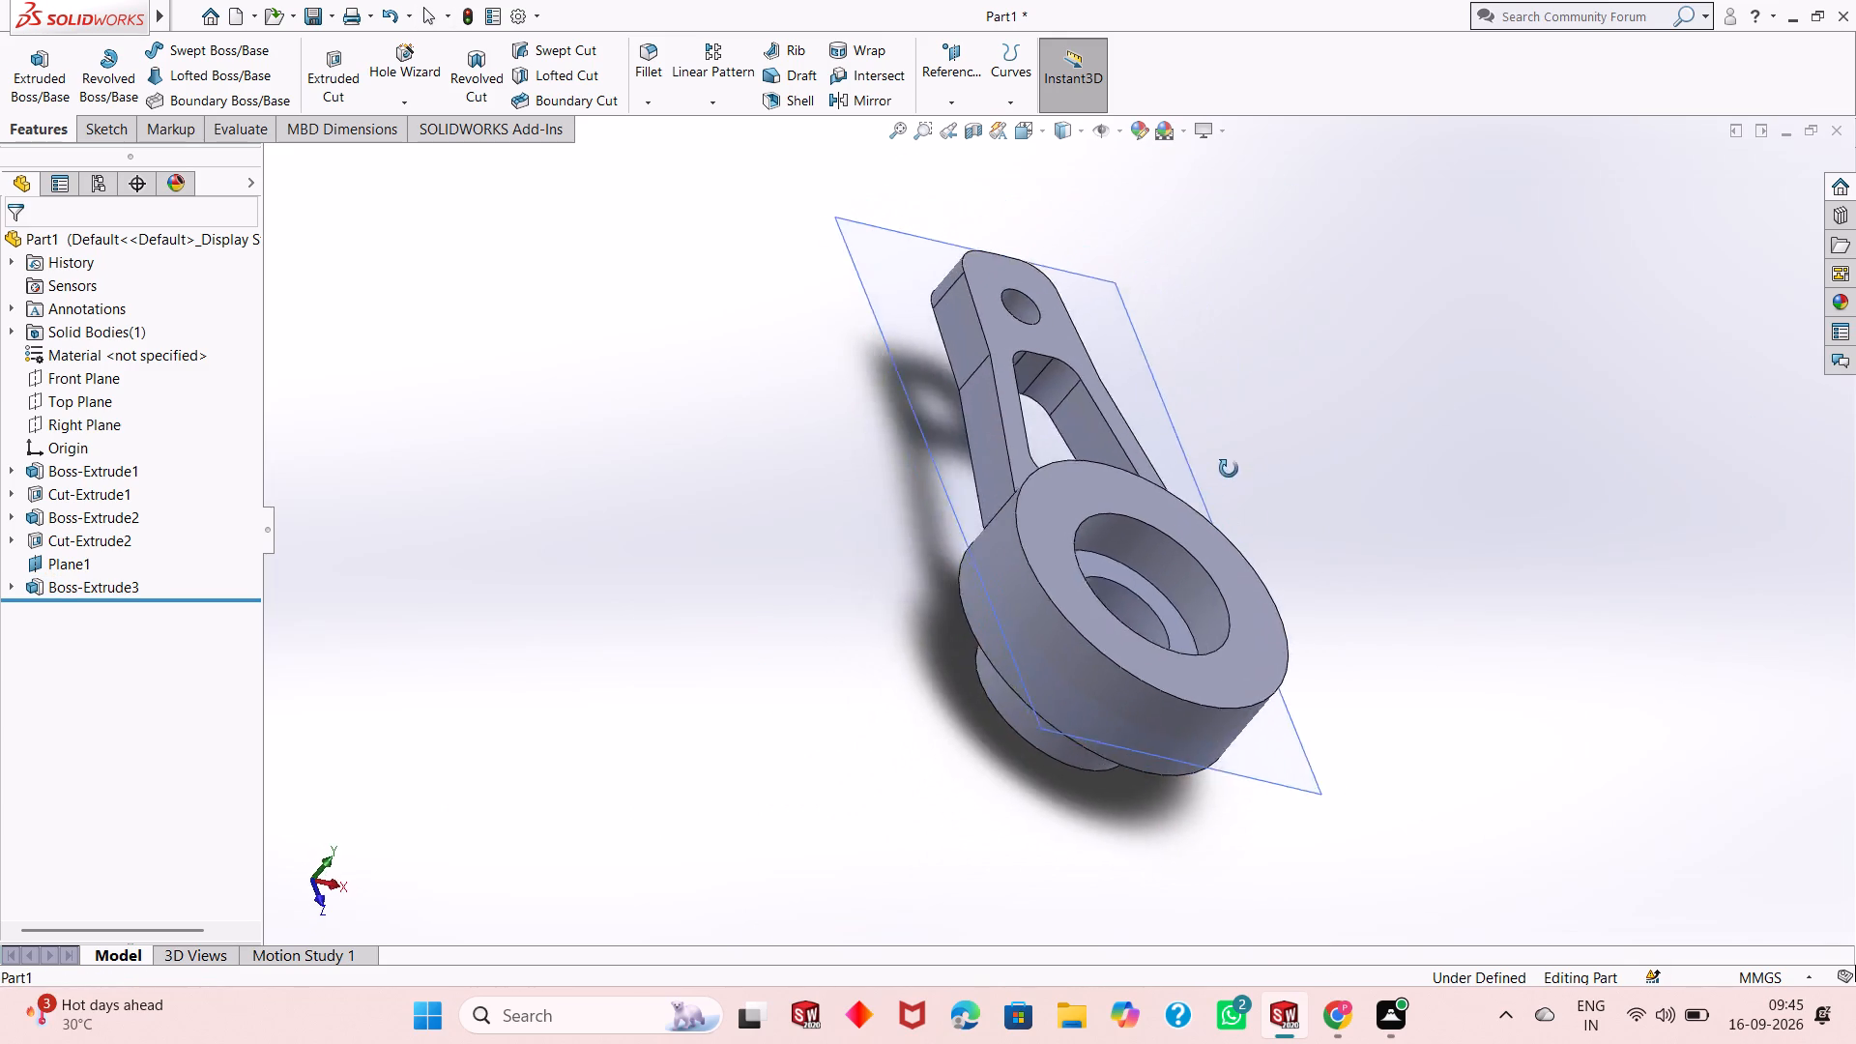
middle_click_drag(1229, 469, 1268, 453)
scroll(1195, 416, "down", 4)
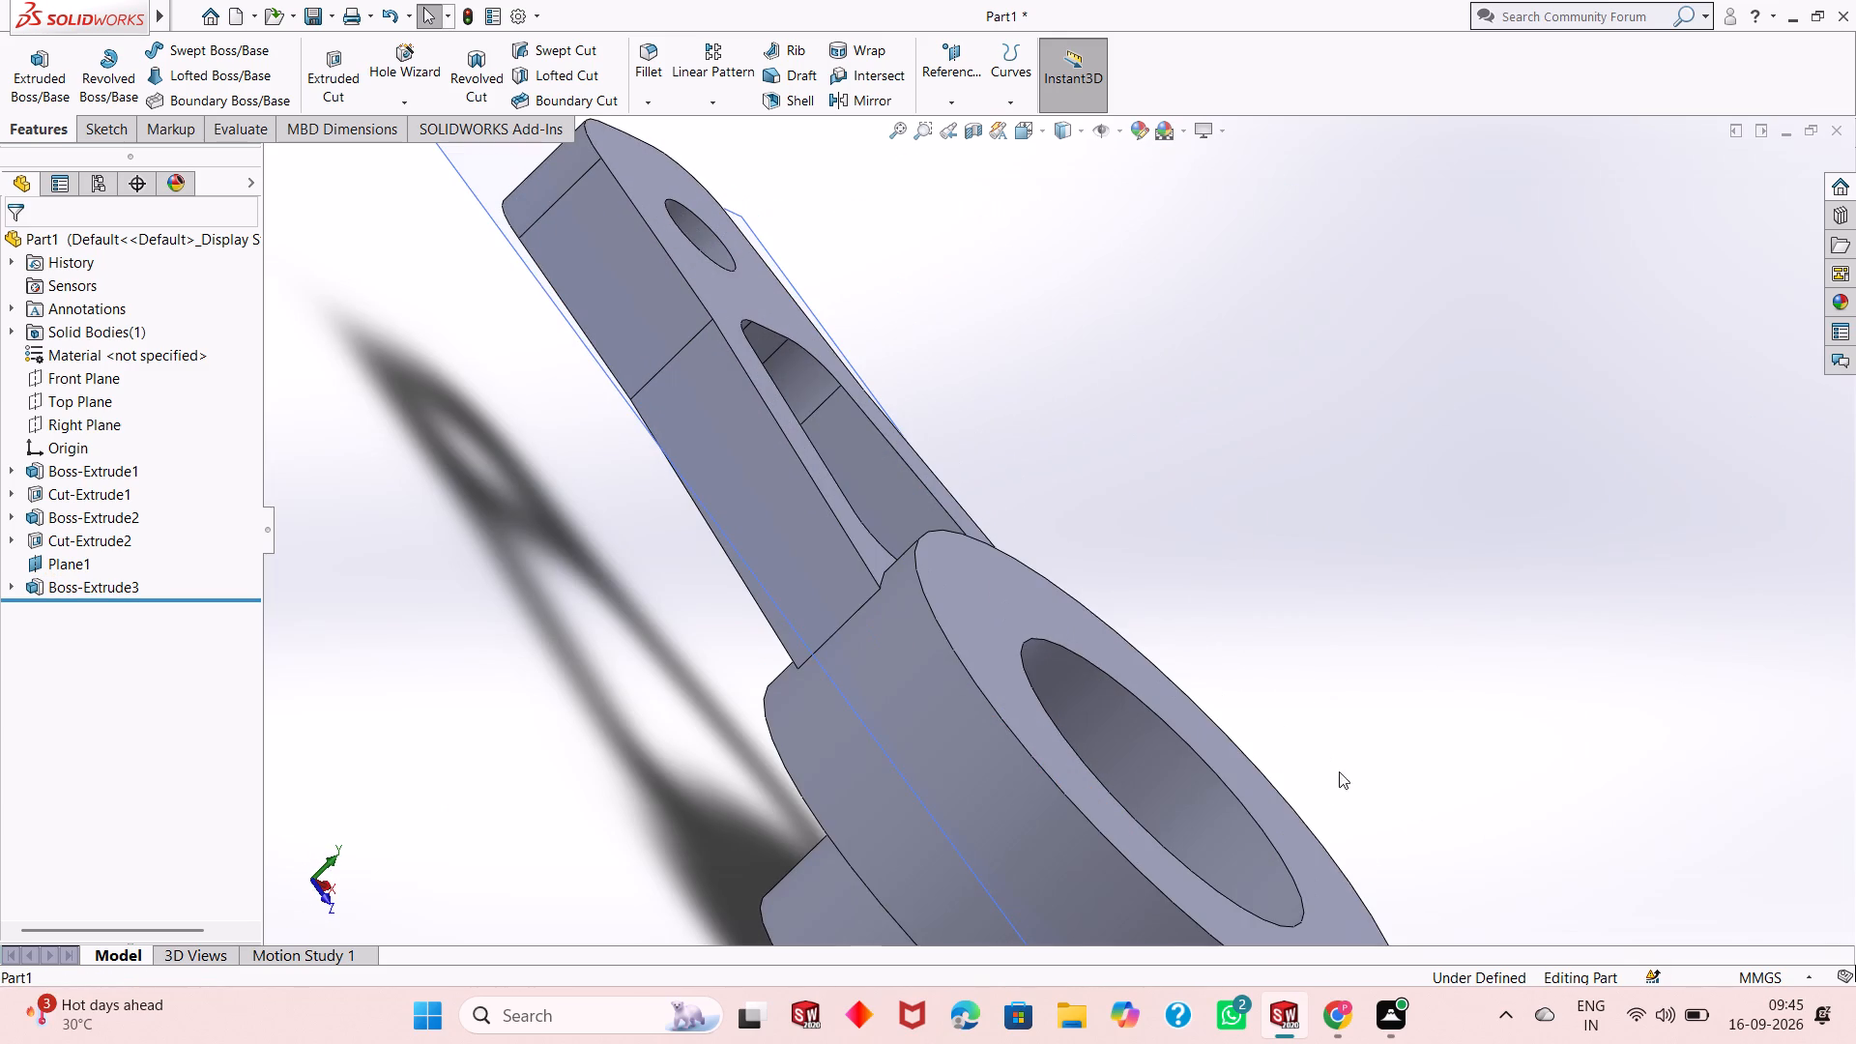
Examine the extruded arm, its cutout and its junction with the hub from several angles.
scroll(1240, 746, "up", 3)
middle_click_drag(1308, 759, 1319, 845)
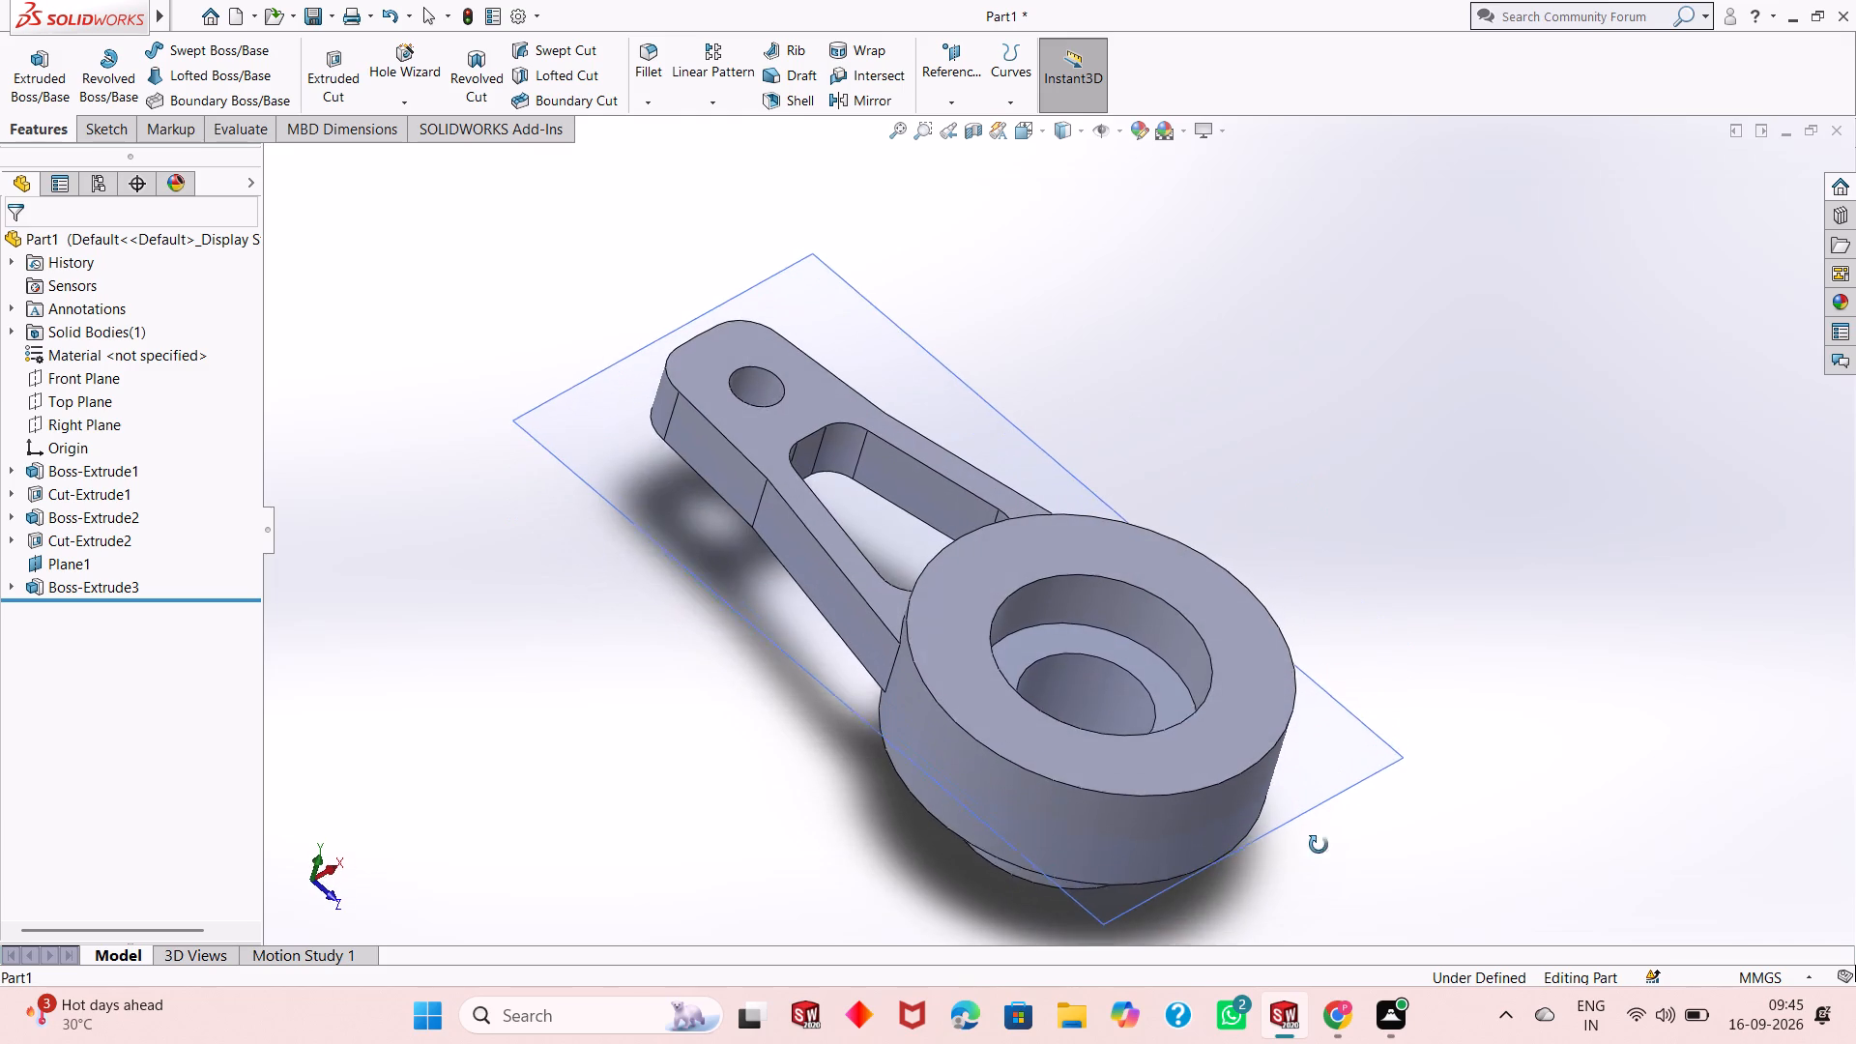
middle_click_drag(1319, 845, 1319, 847)
scroll(1130, 553, "down", 2)
middle_click_drag(1130, 563, 1347, 512)
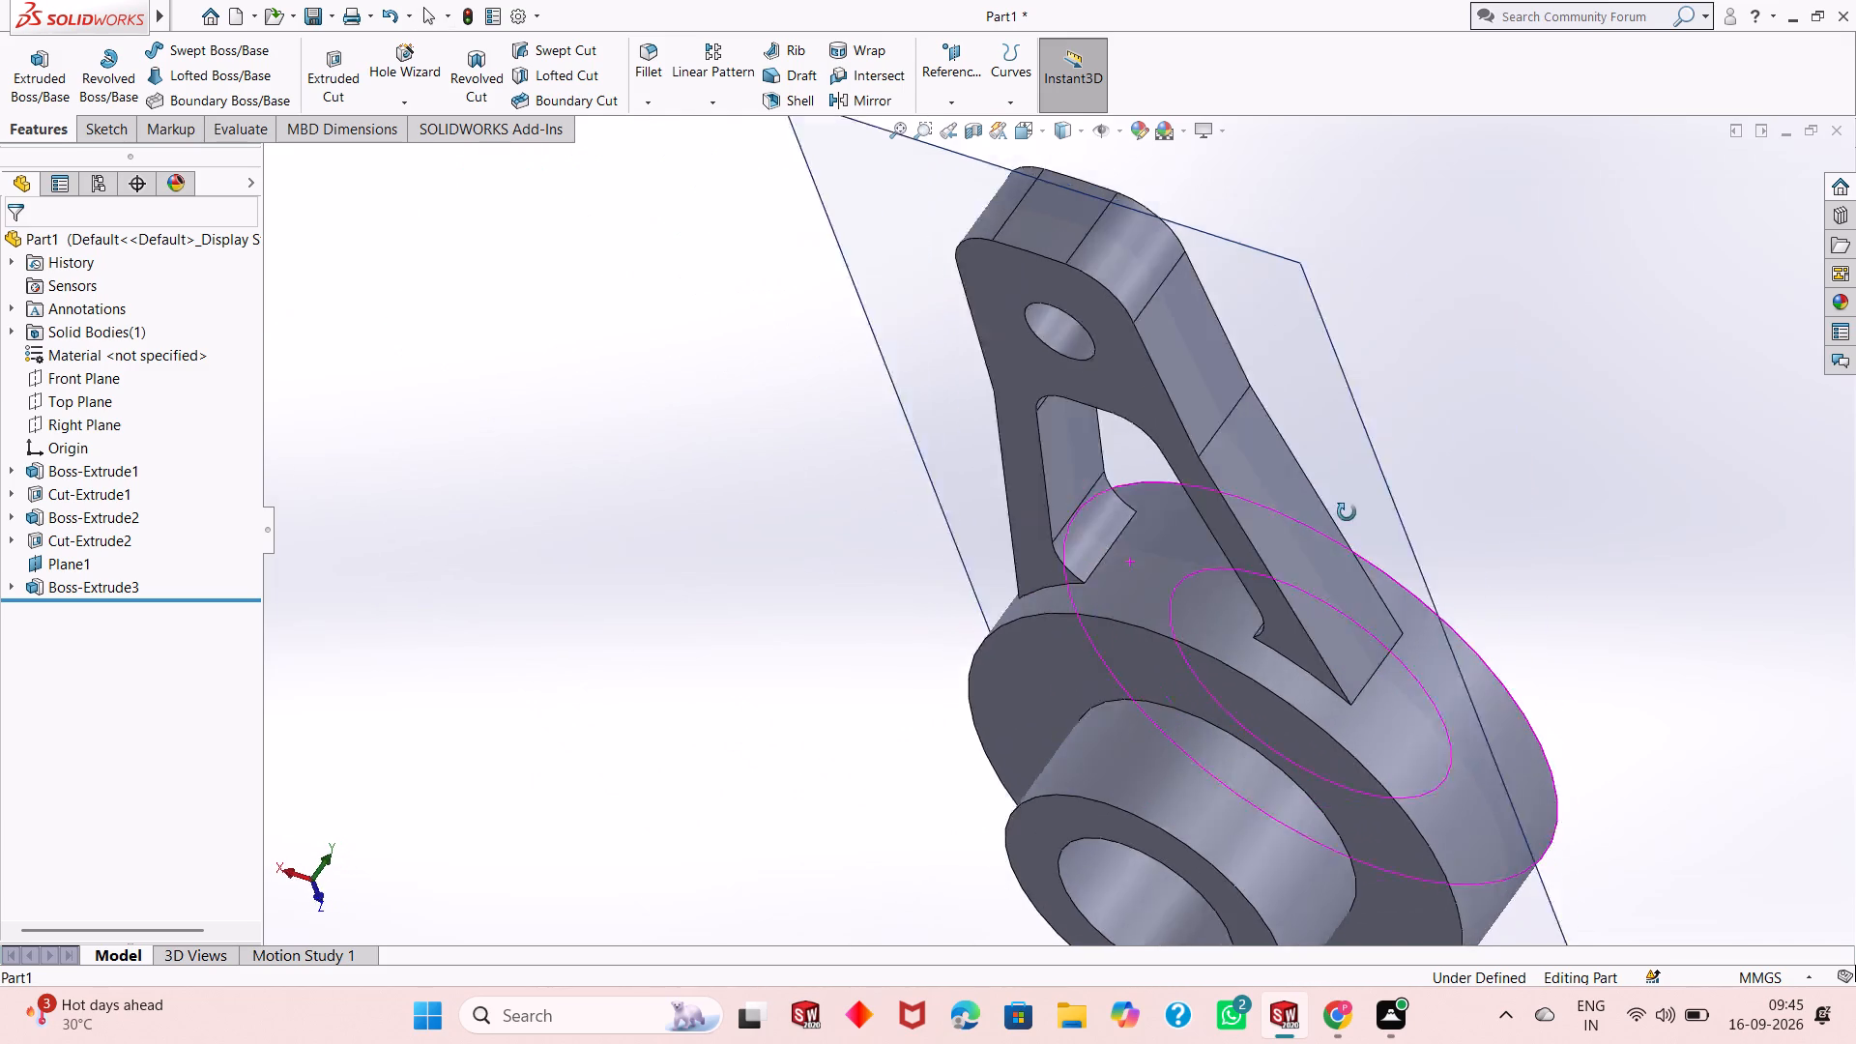
middle_click_drag(1347, 512, 1044, 622)
scroll(1044, 622, "up", 3)
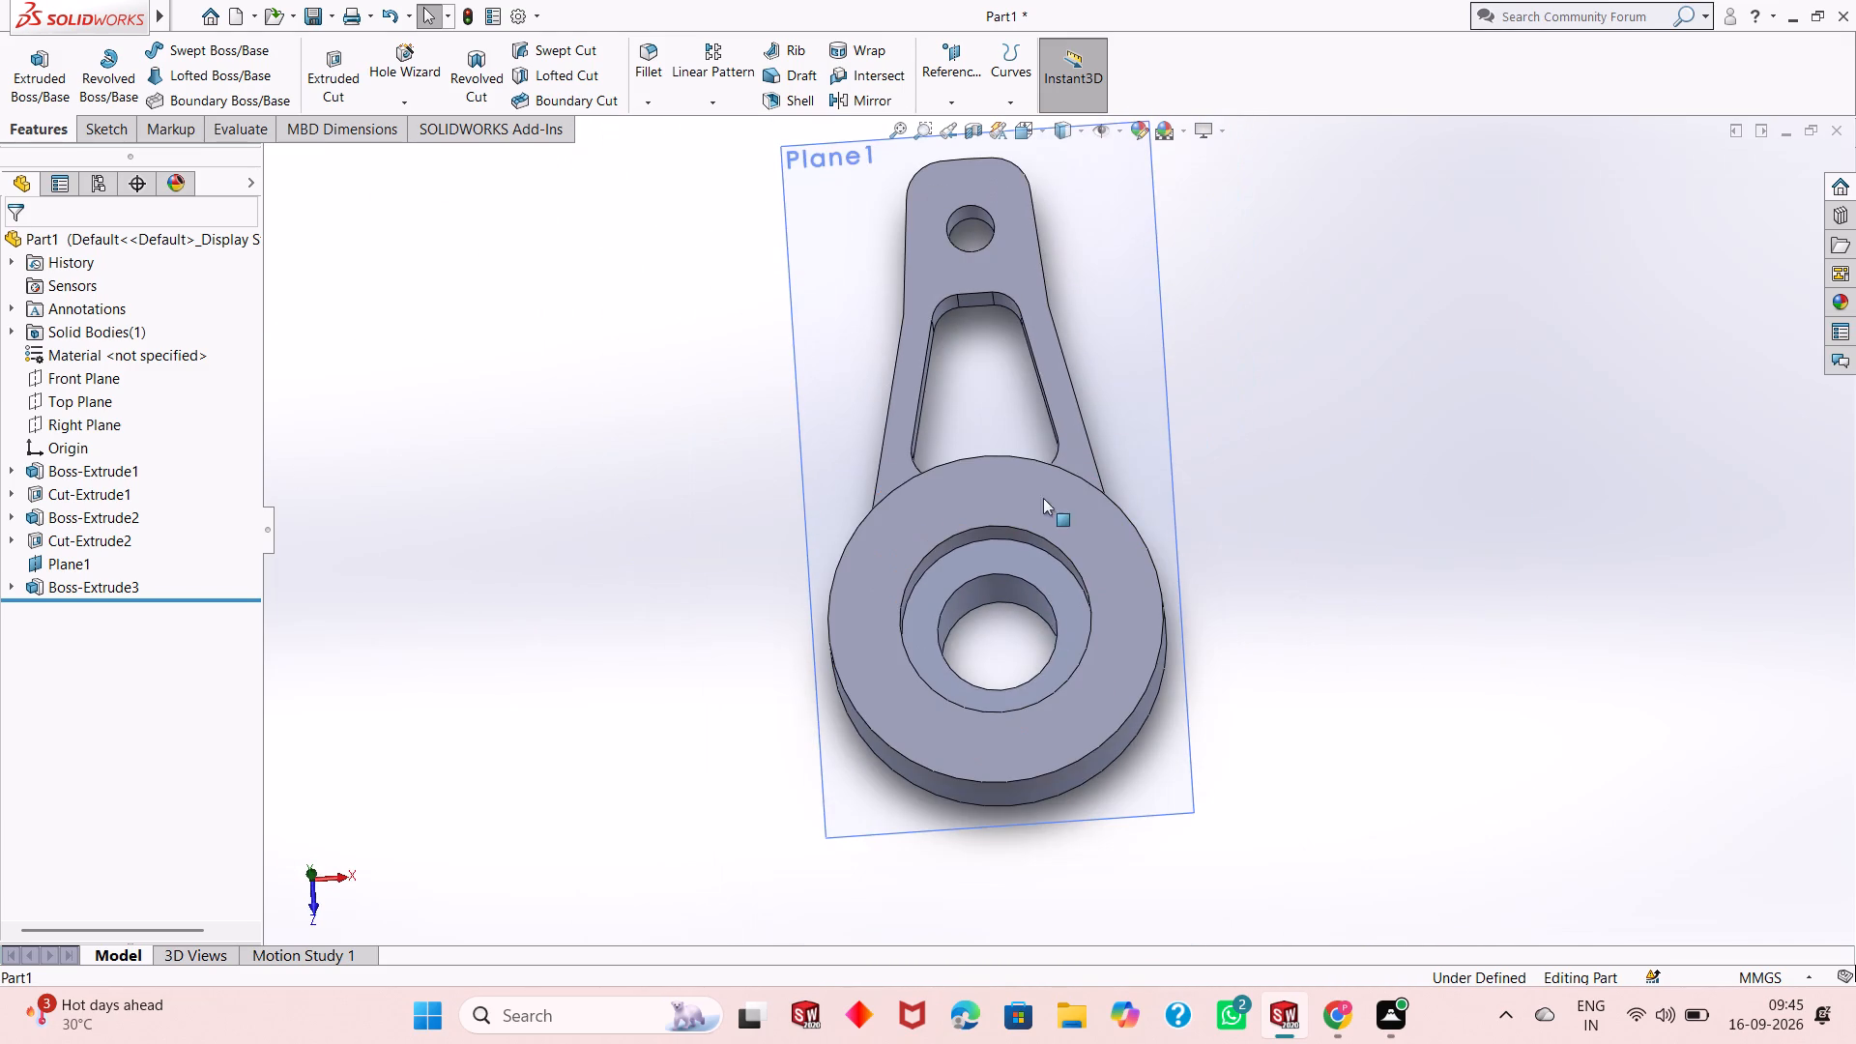
scroll(994, 121, "down", 2)
scroll(1099, 416, "up", 1)
right_click(1276, 413)
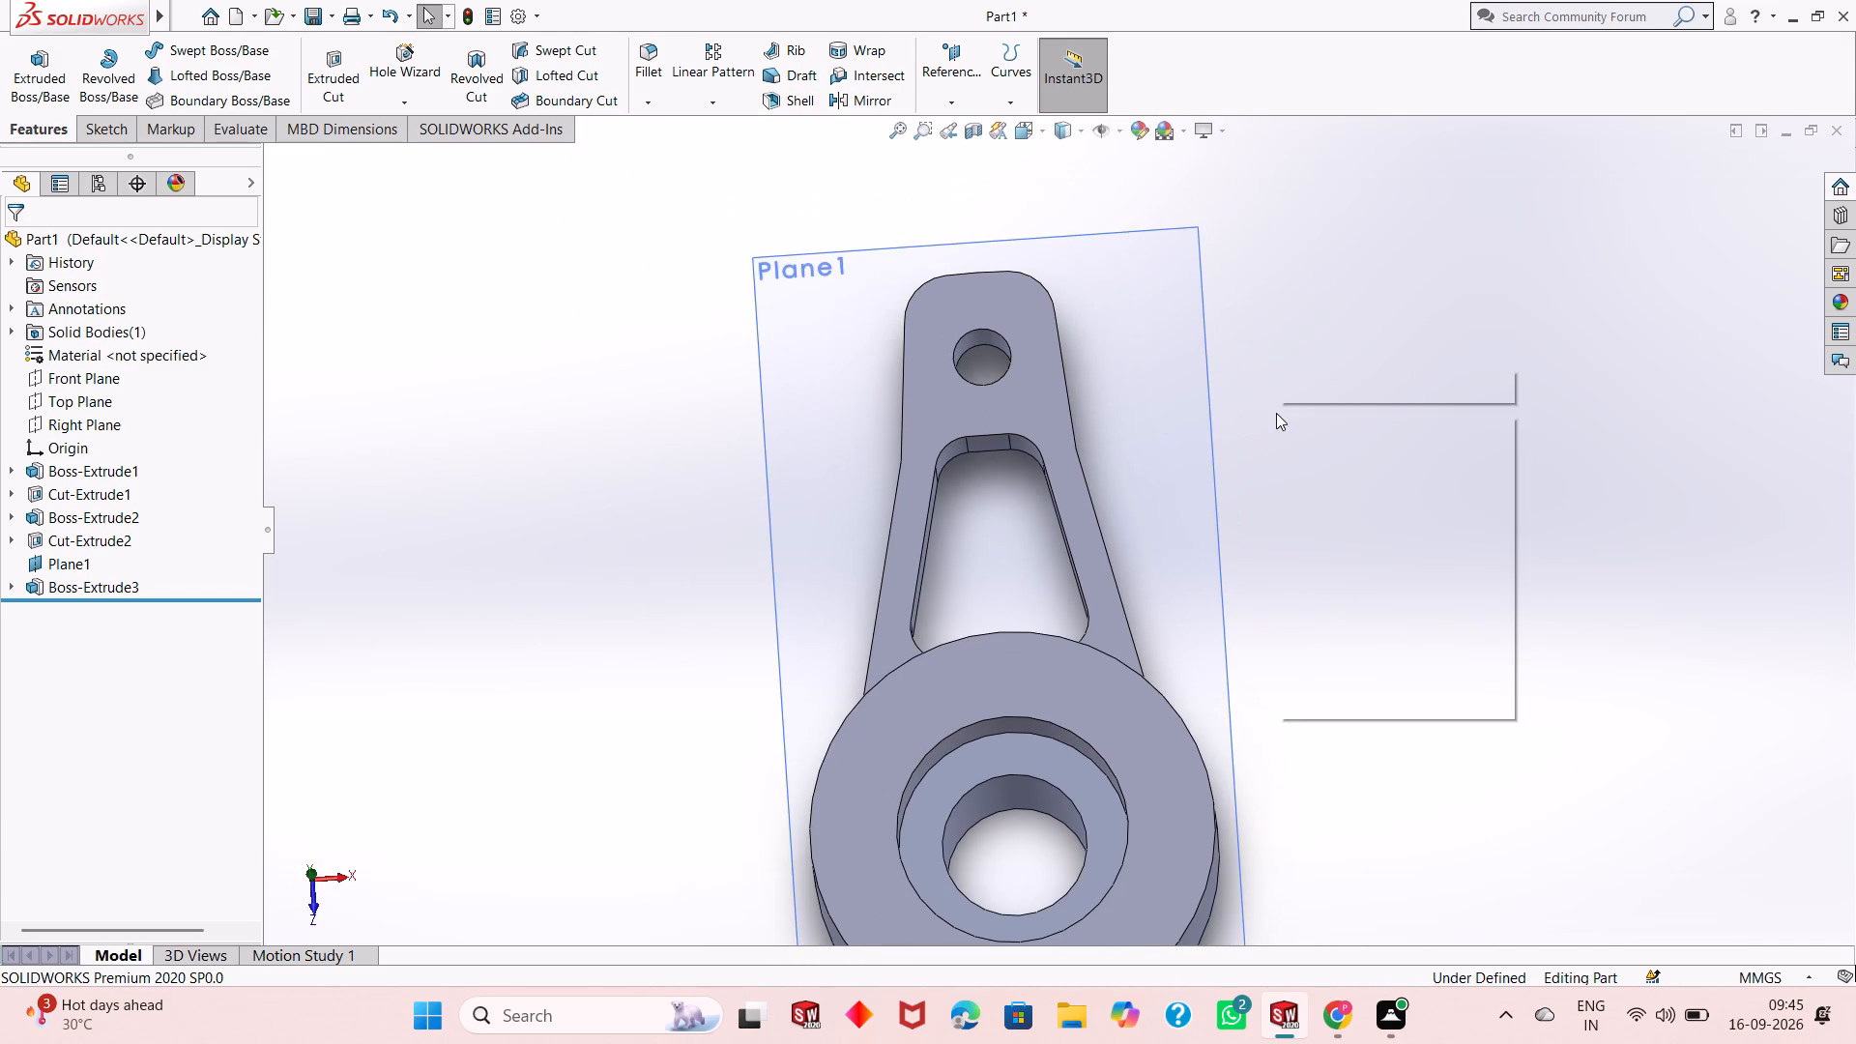
left_click(1313, 309)
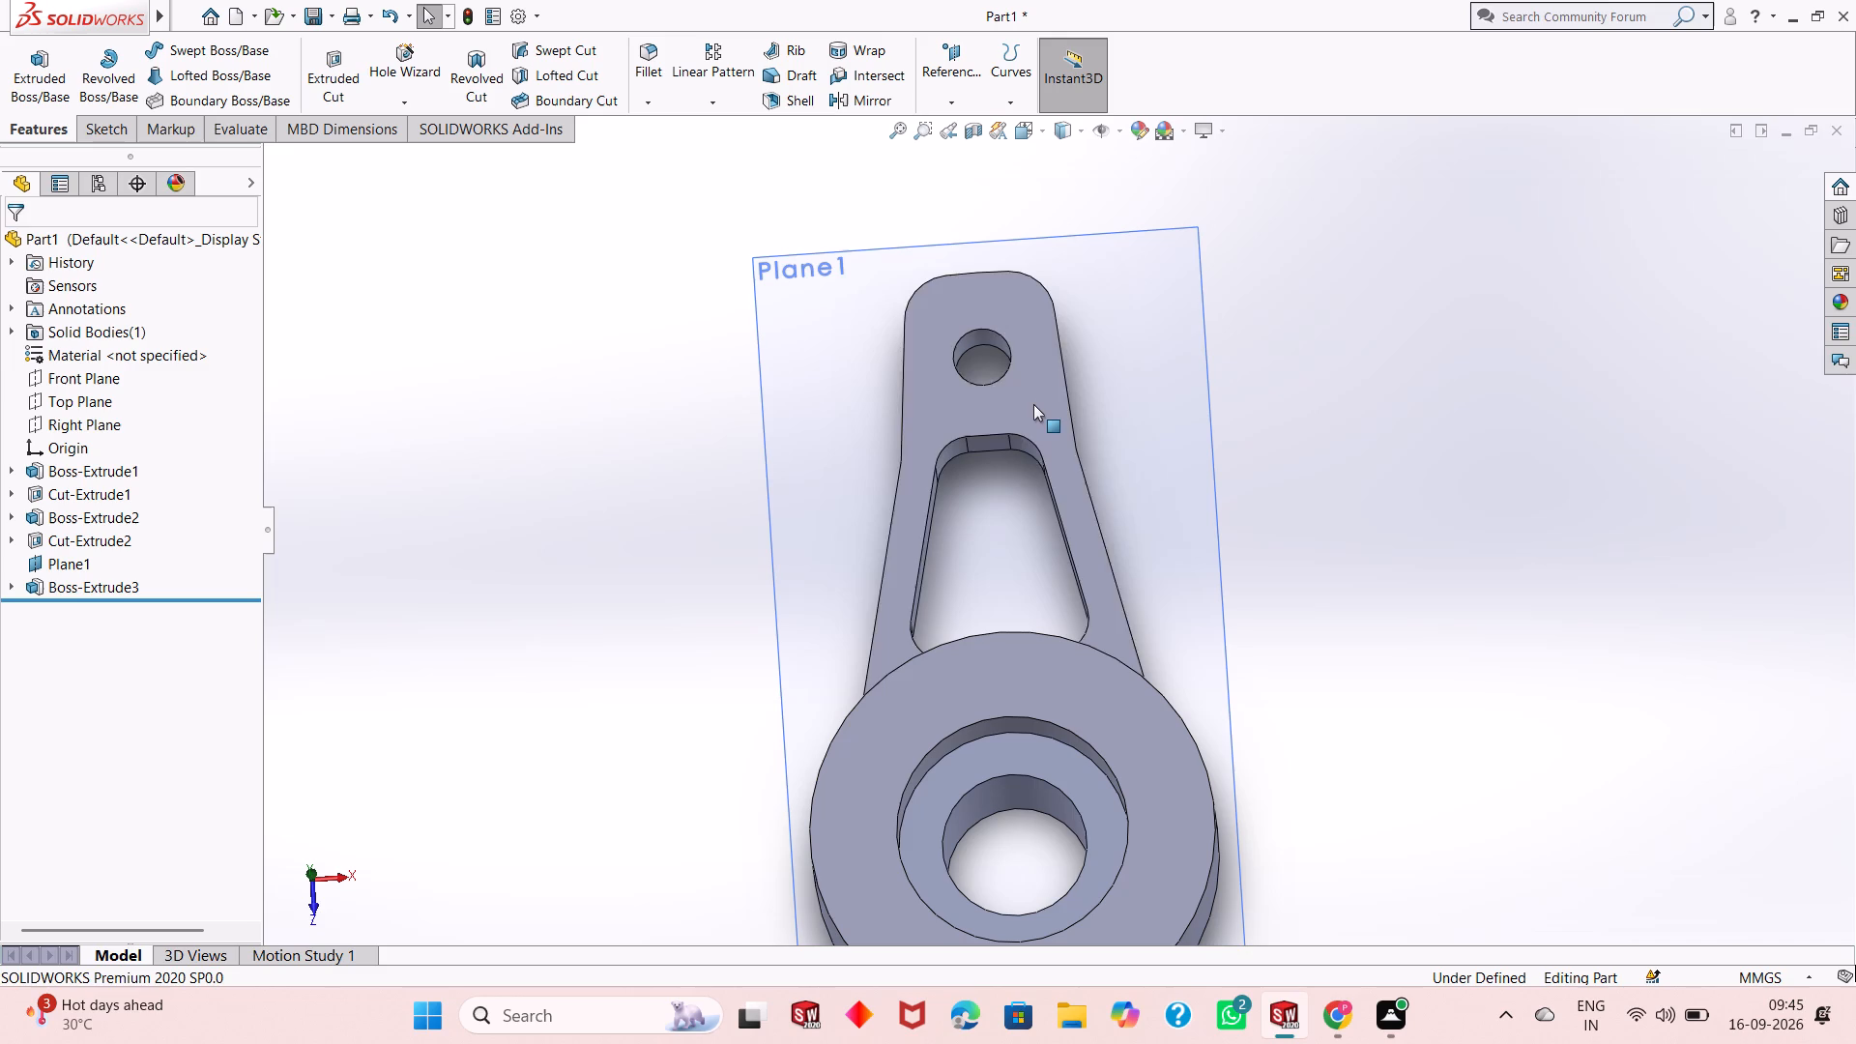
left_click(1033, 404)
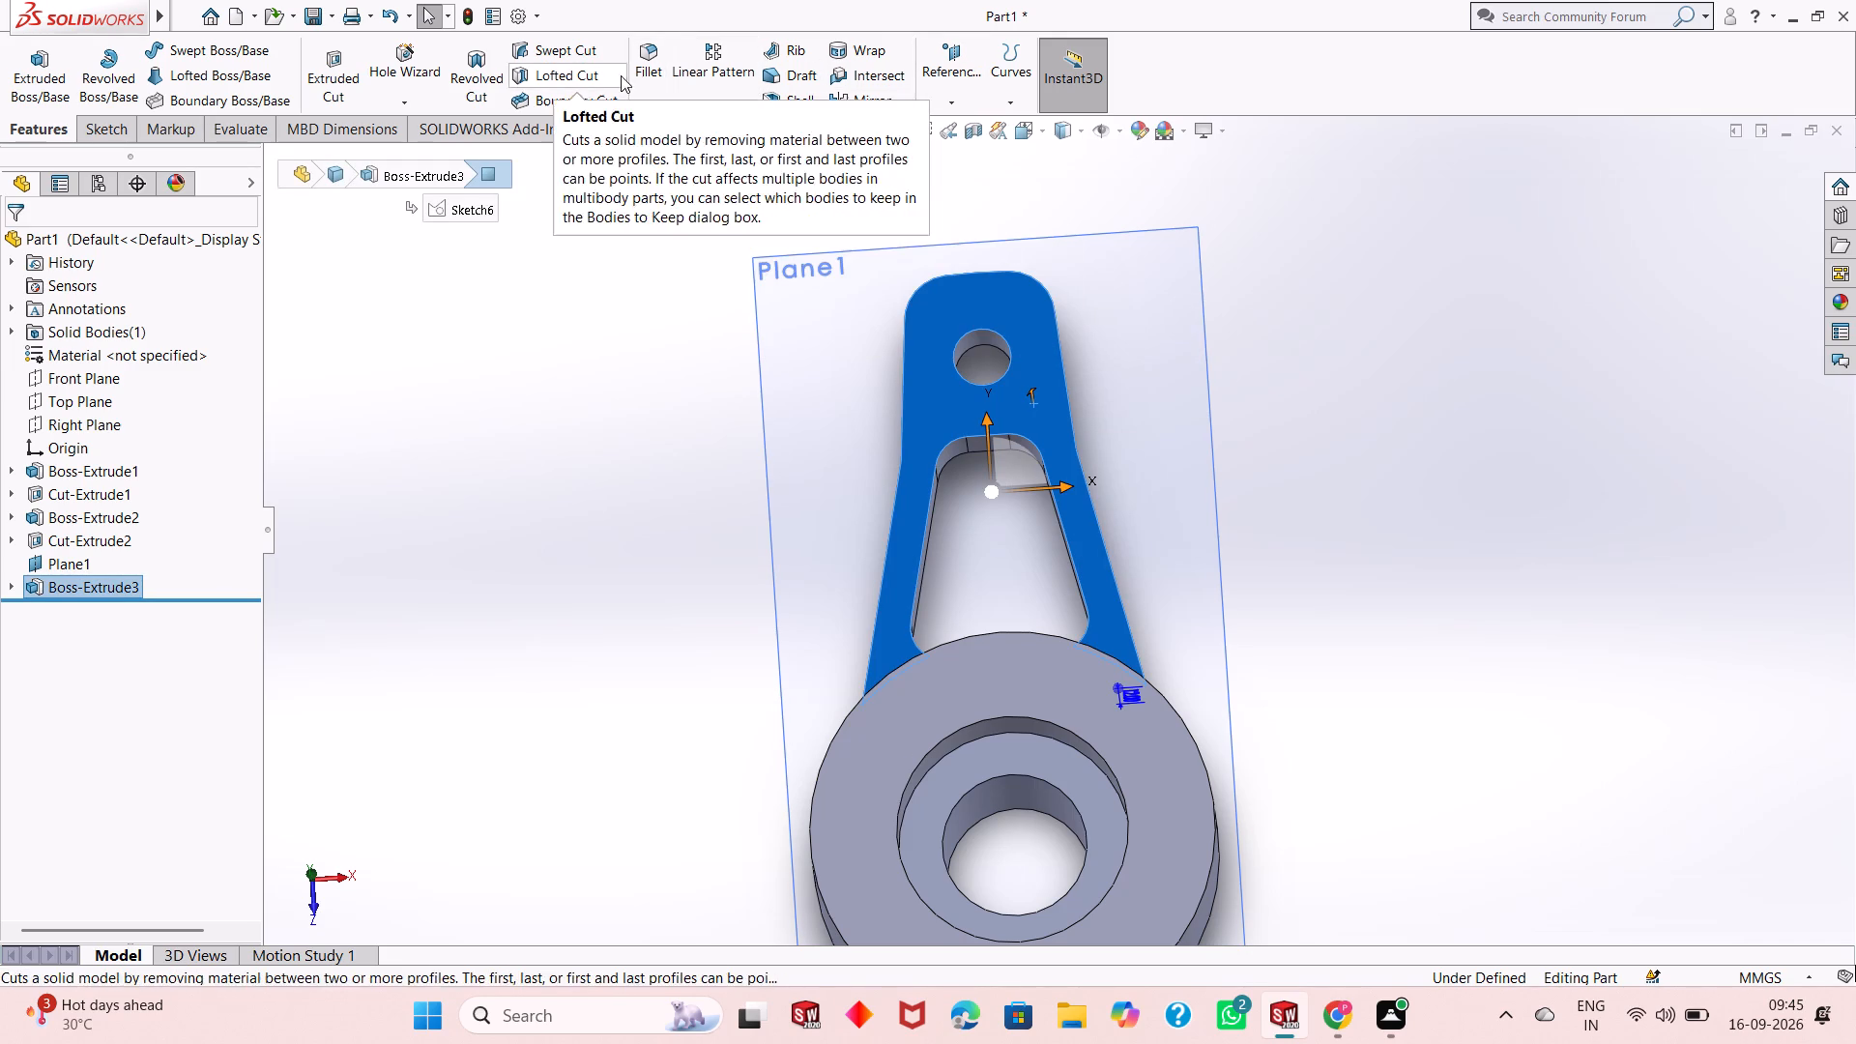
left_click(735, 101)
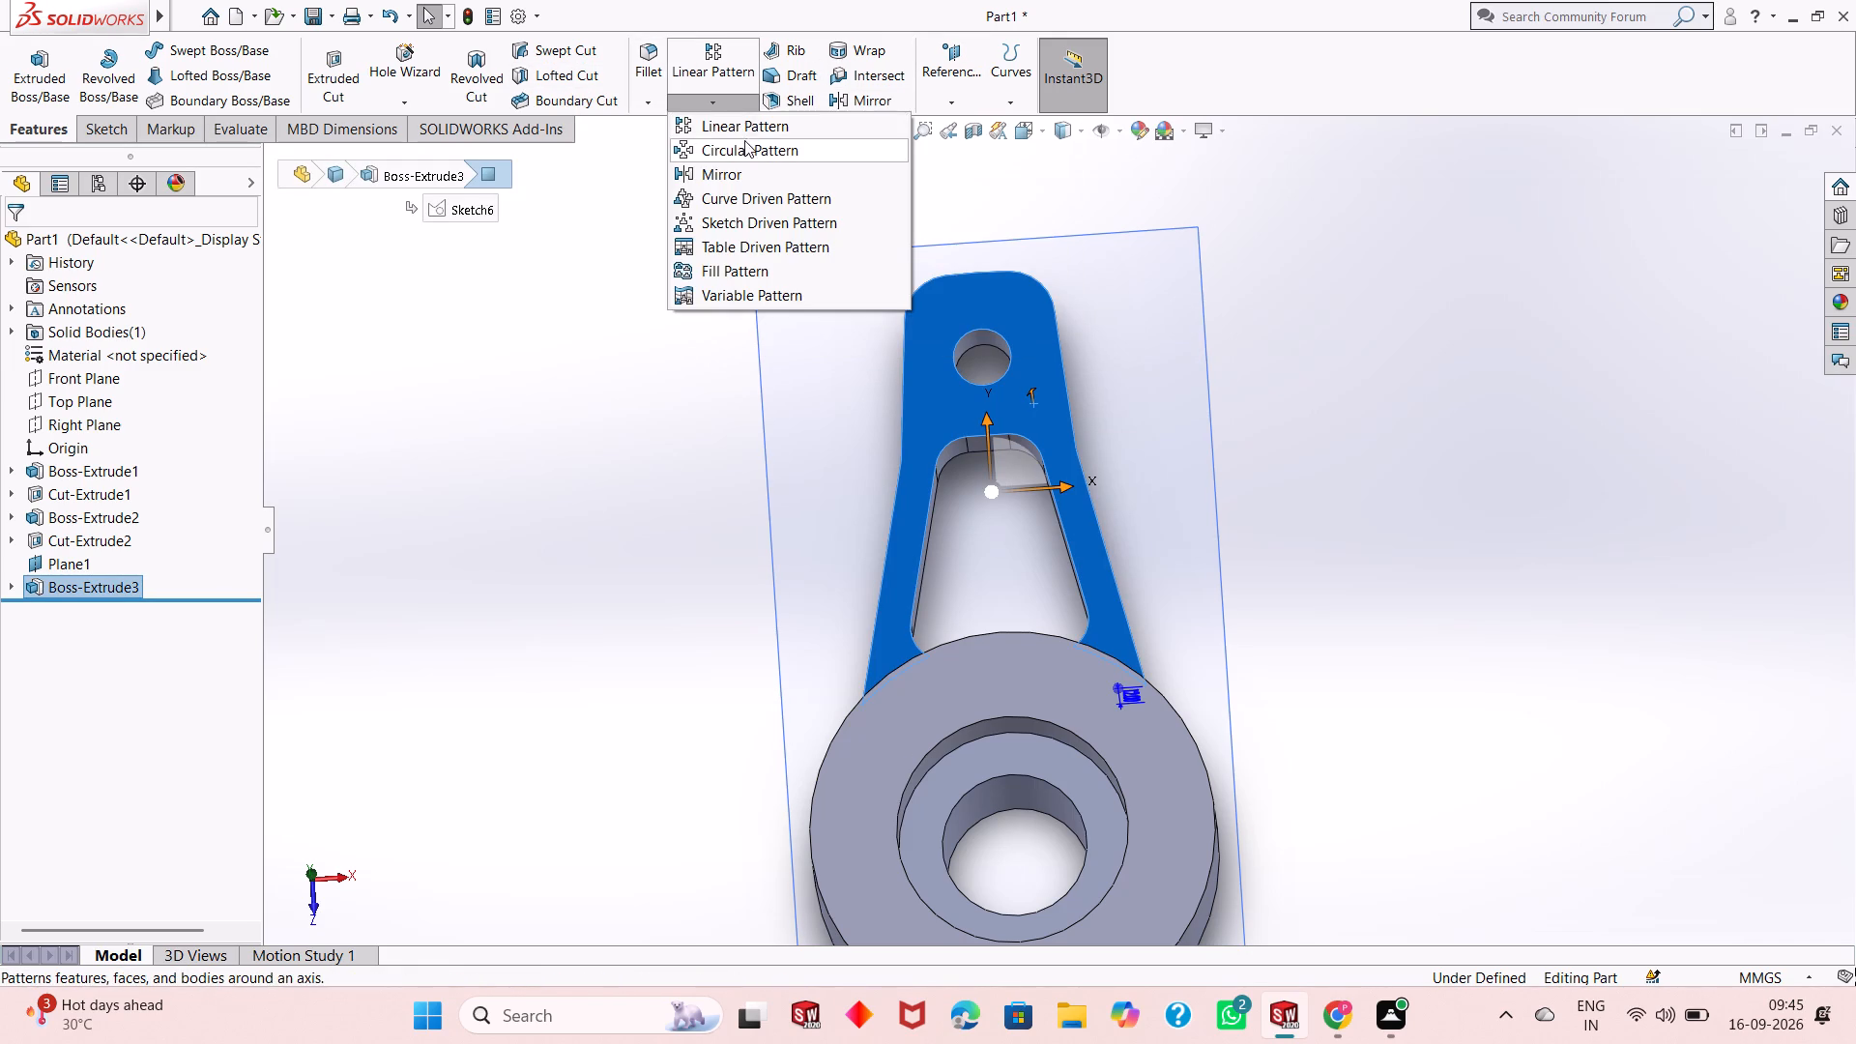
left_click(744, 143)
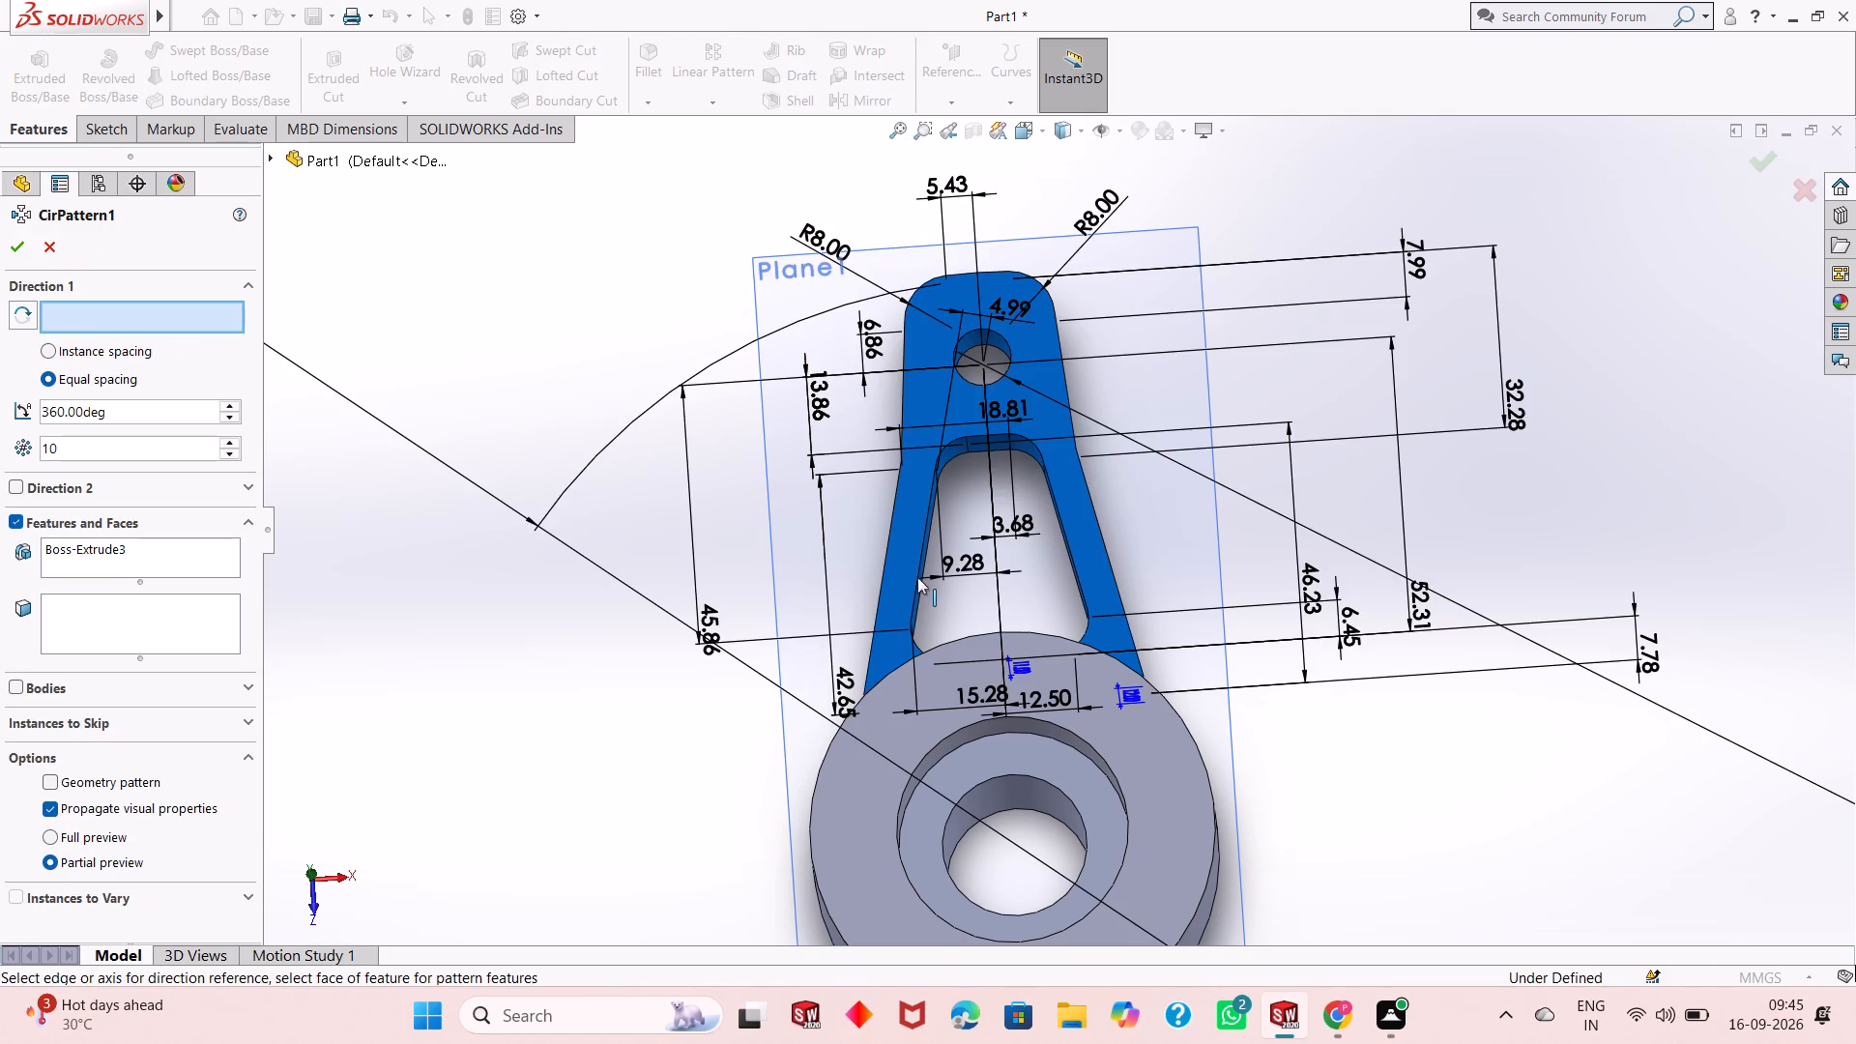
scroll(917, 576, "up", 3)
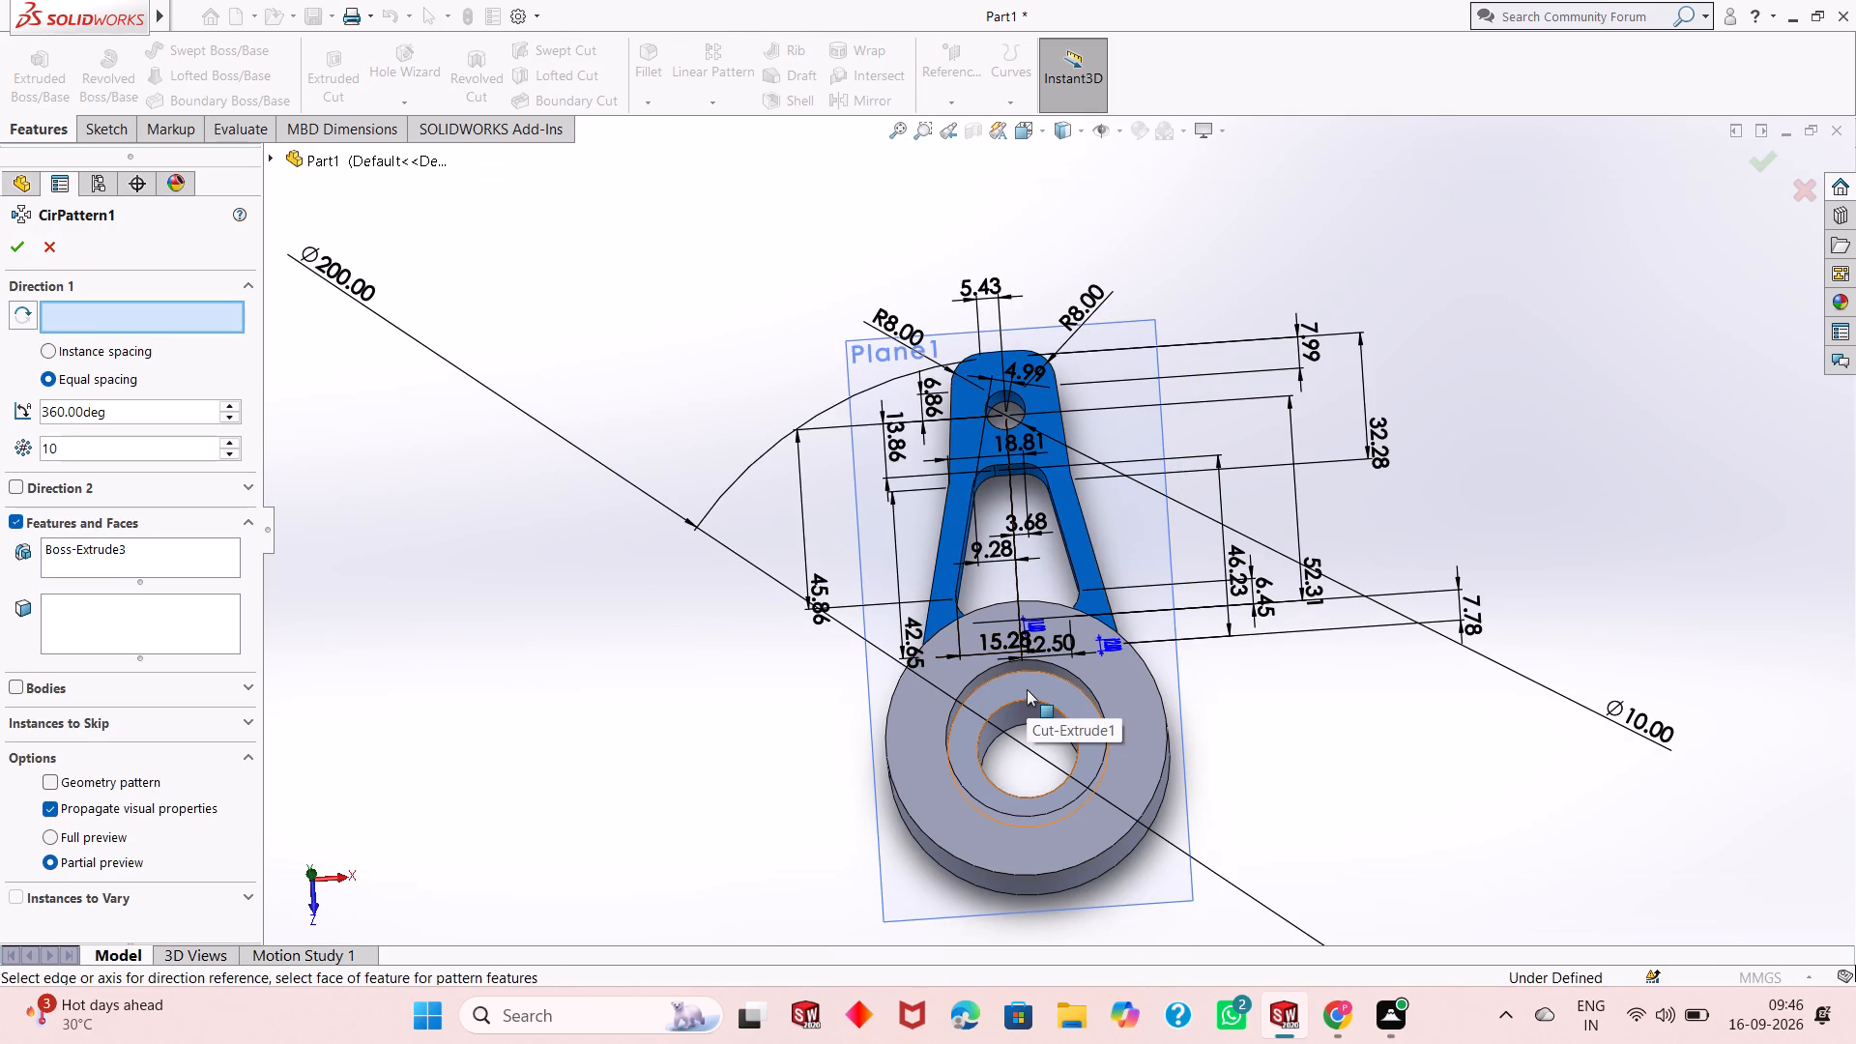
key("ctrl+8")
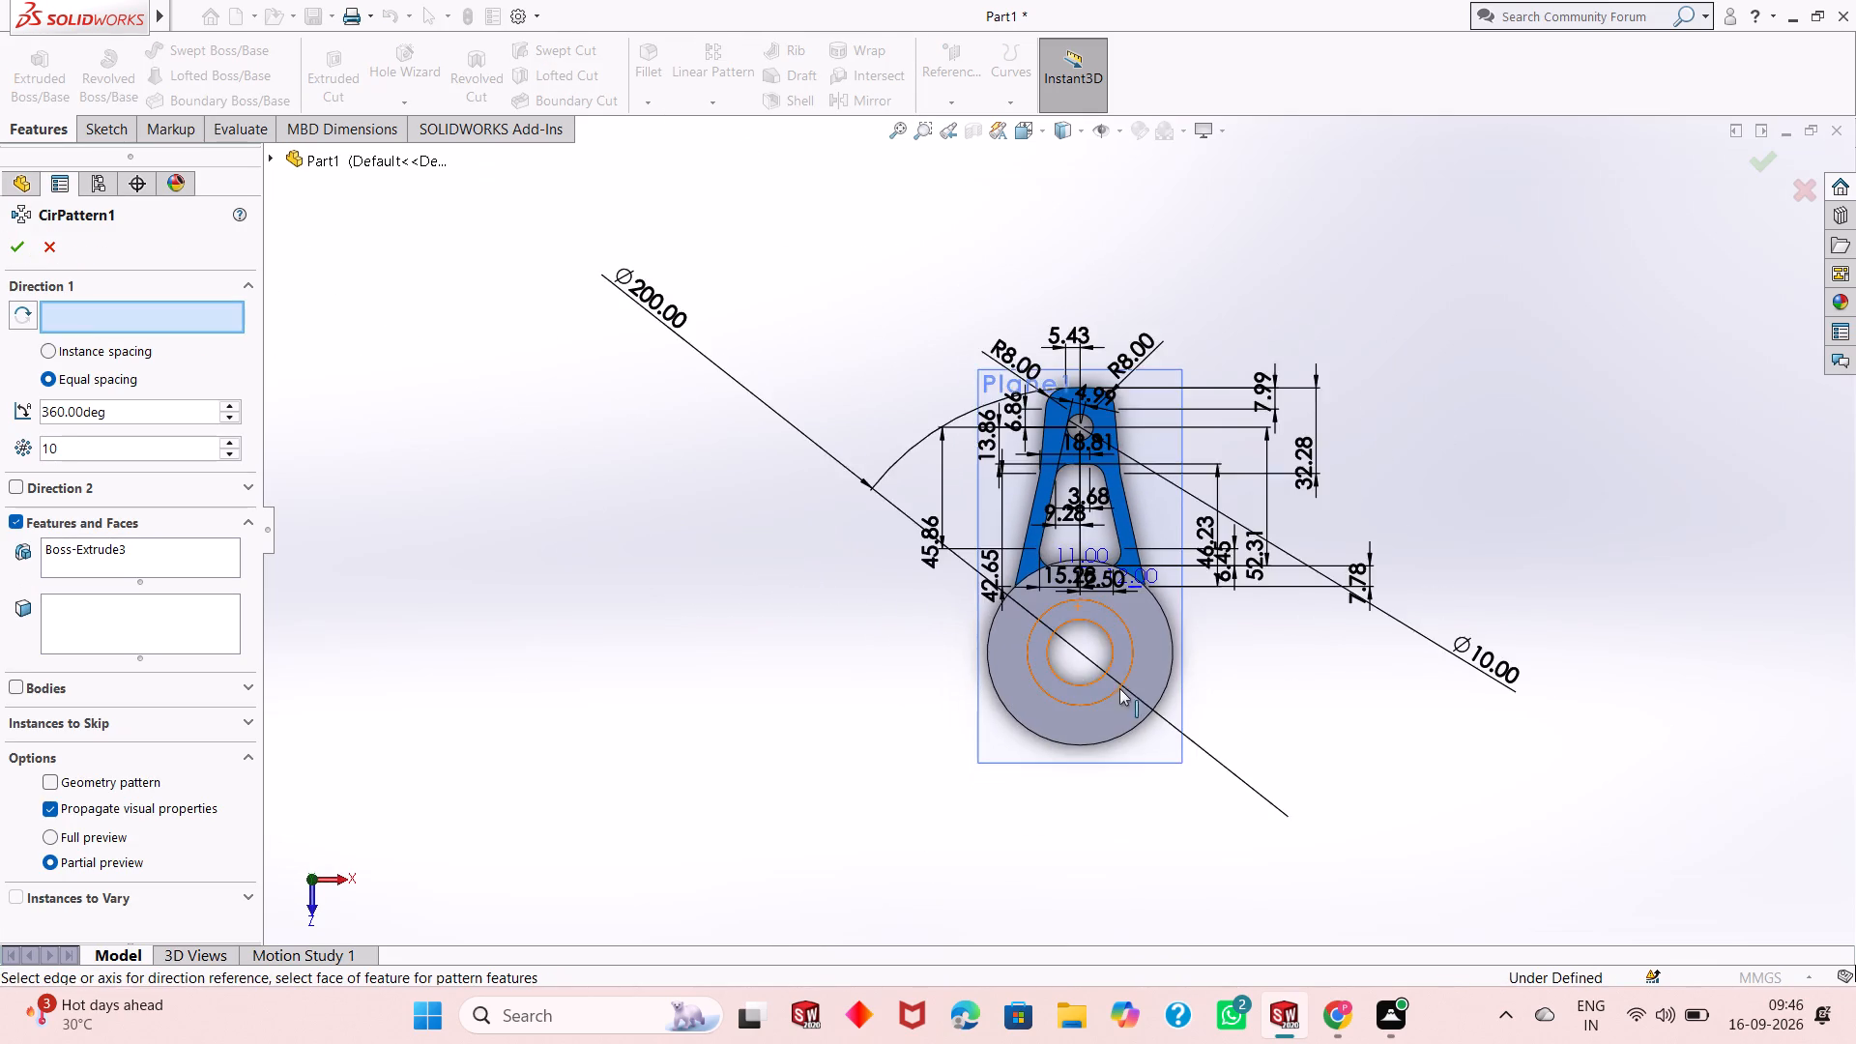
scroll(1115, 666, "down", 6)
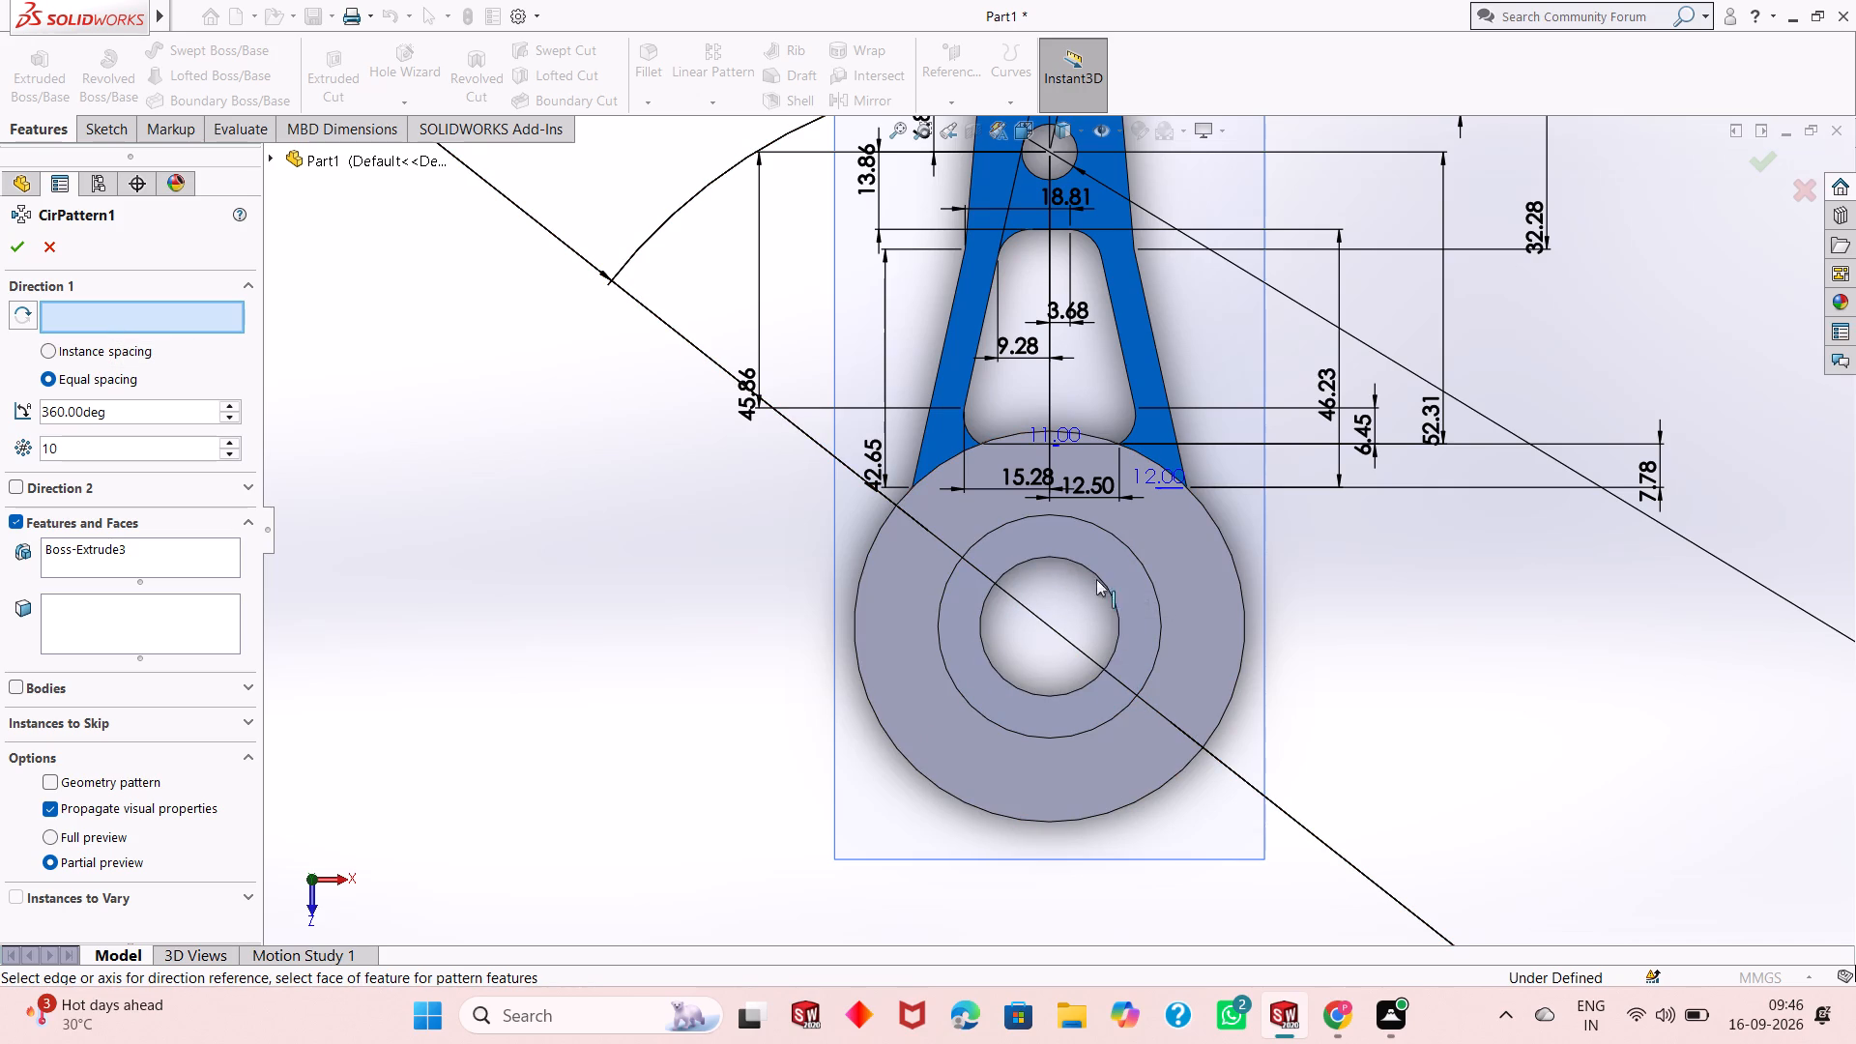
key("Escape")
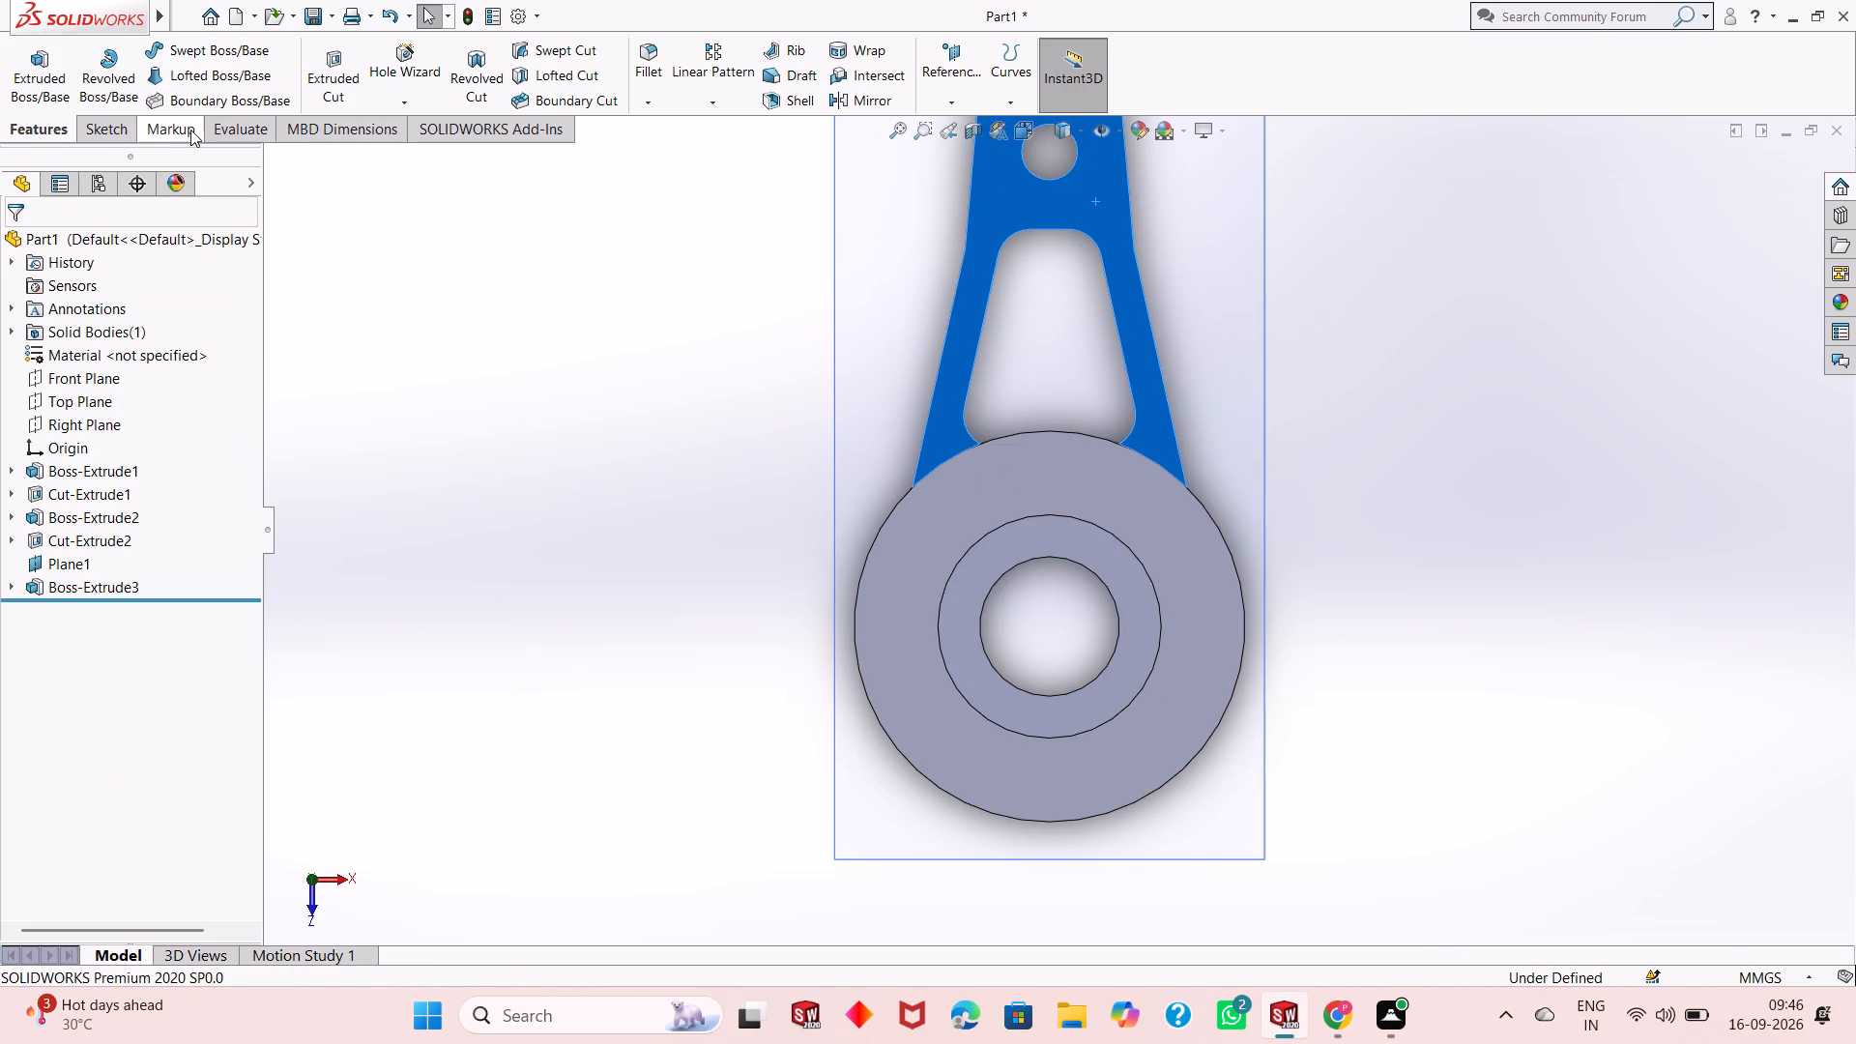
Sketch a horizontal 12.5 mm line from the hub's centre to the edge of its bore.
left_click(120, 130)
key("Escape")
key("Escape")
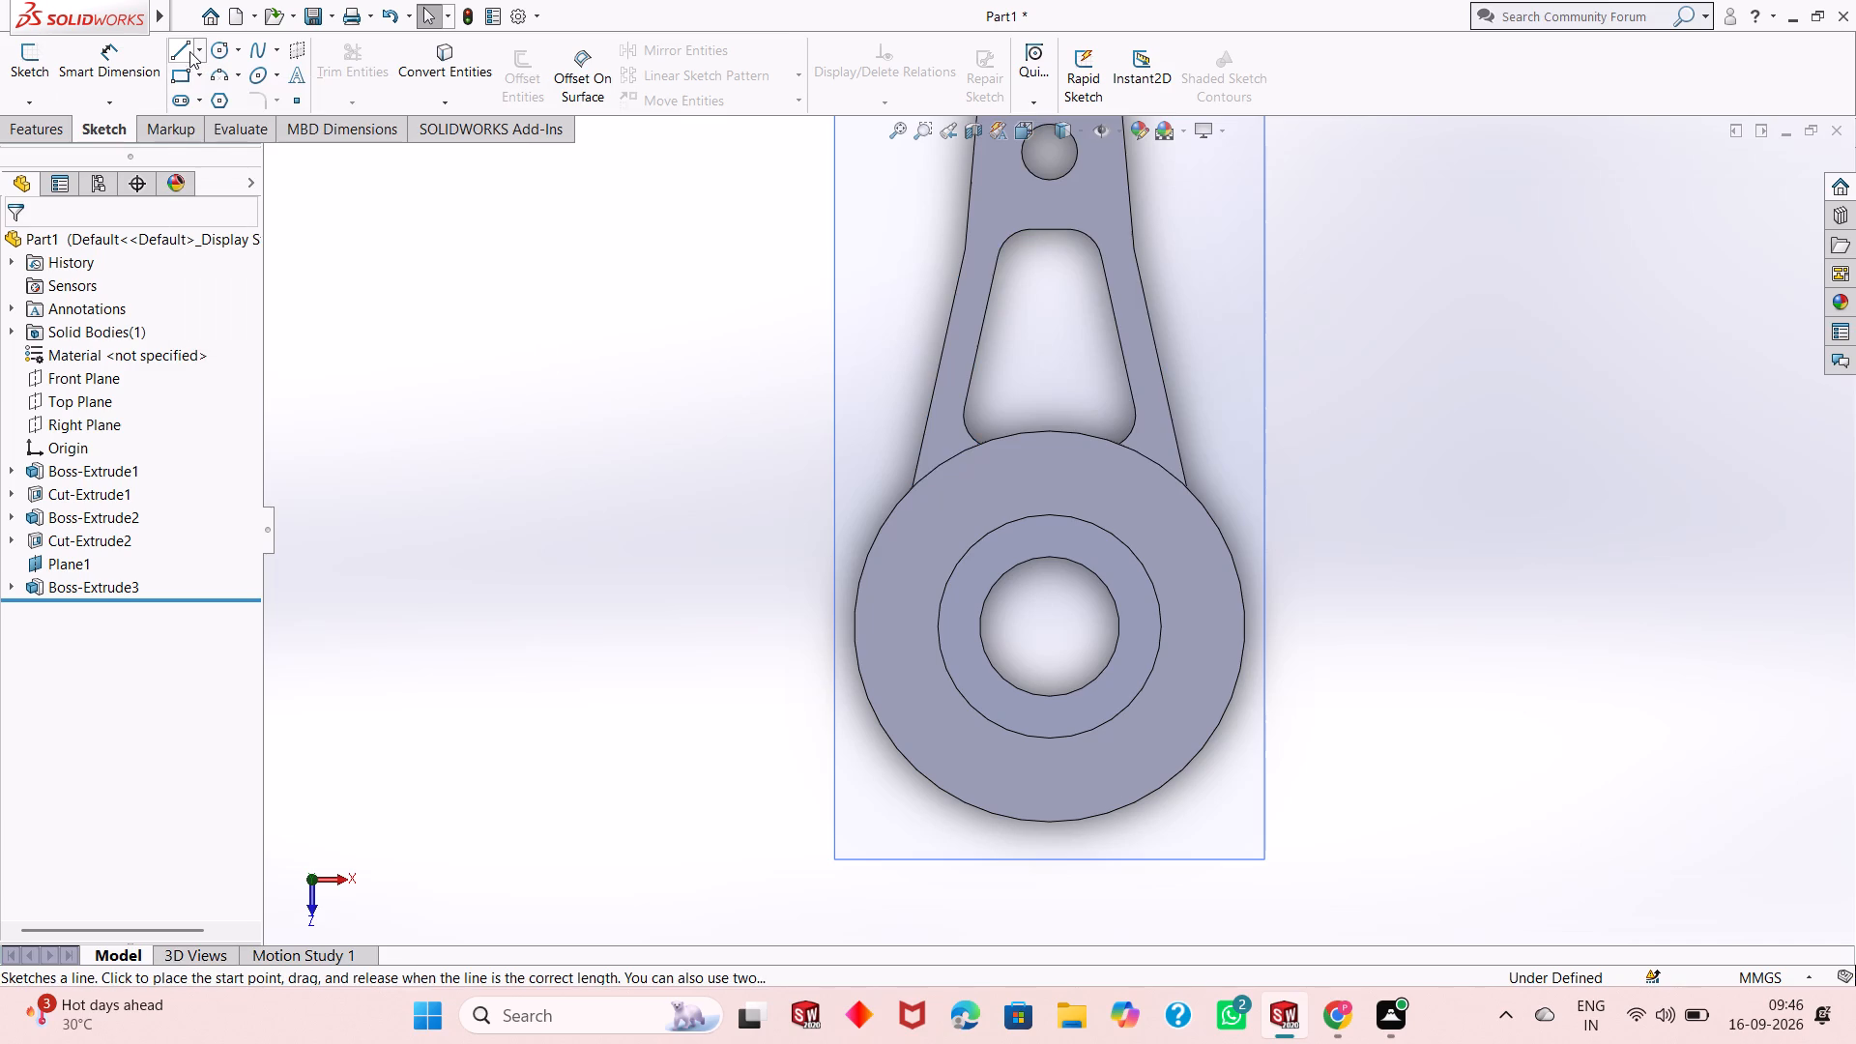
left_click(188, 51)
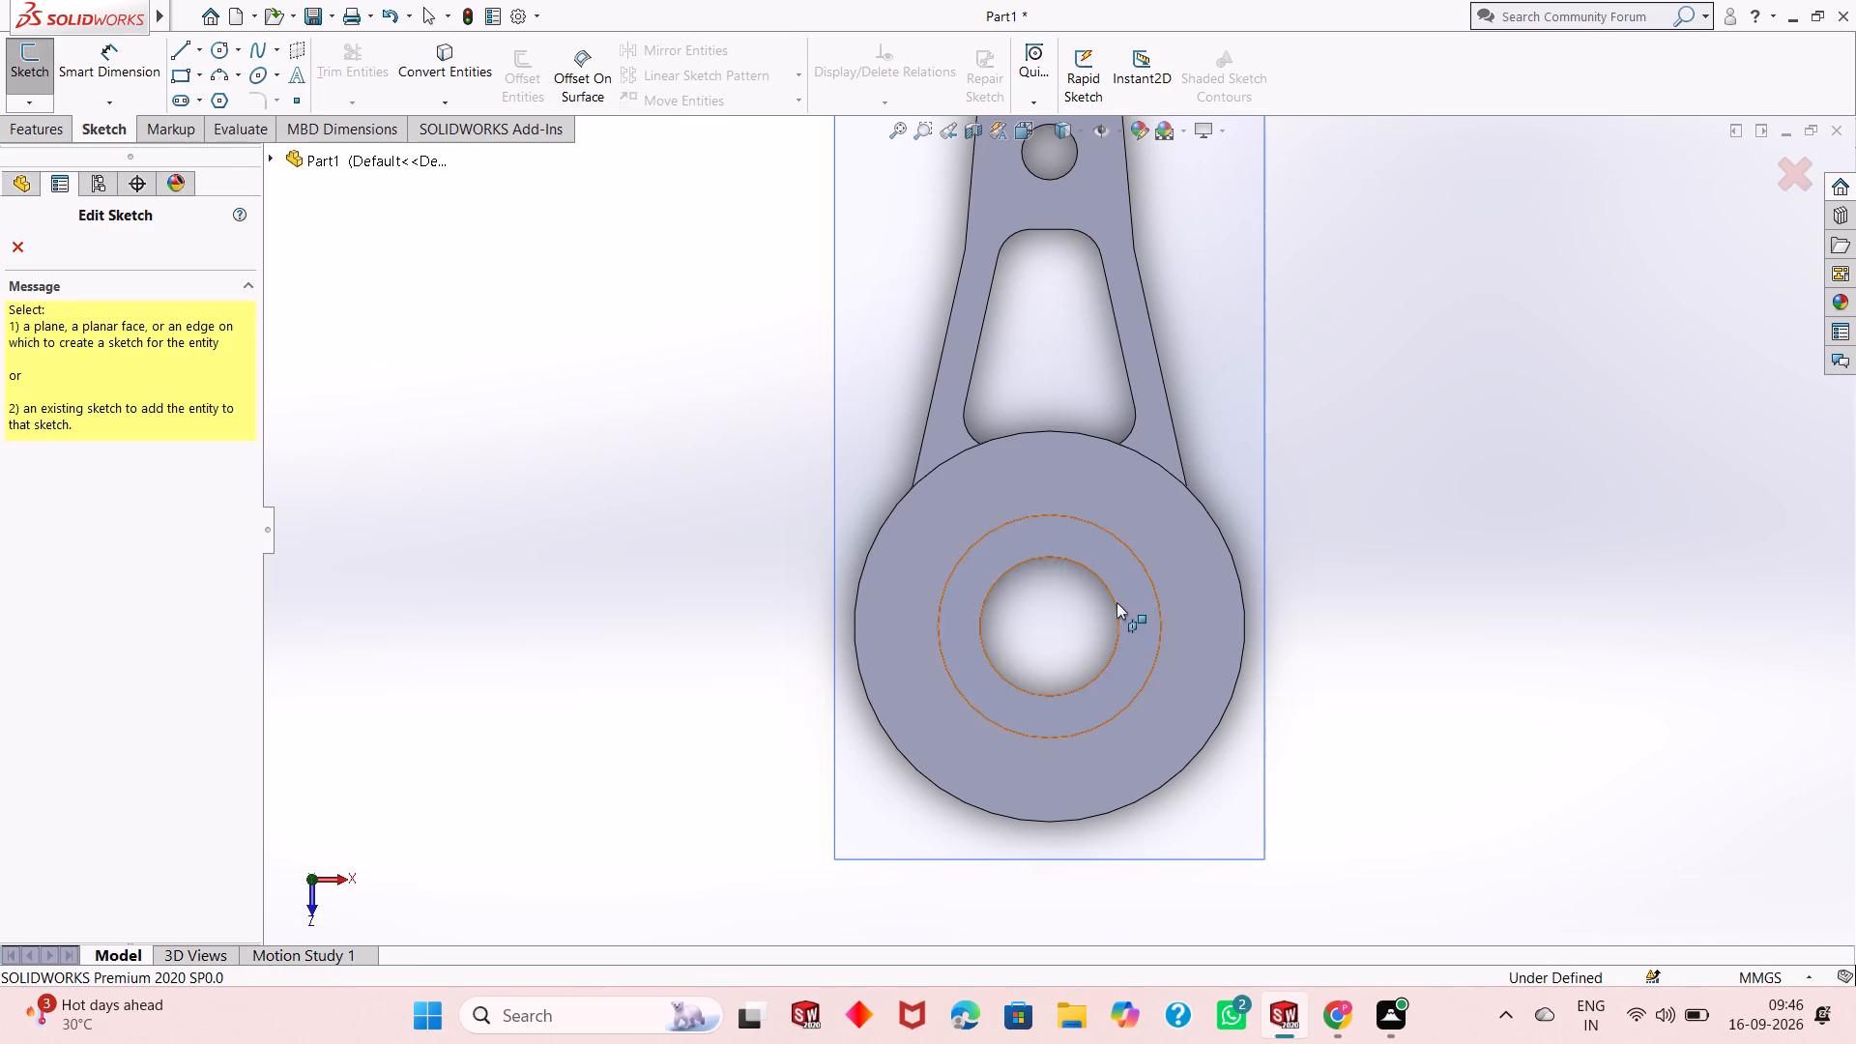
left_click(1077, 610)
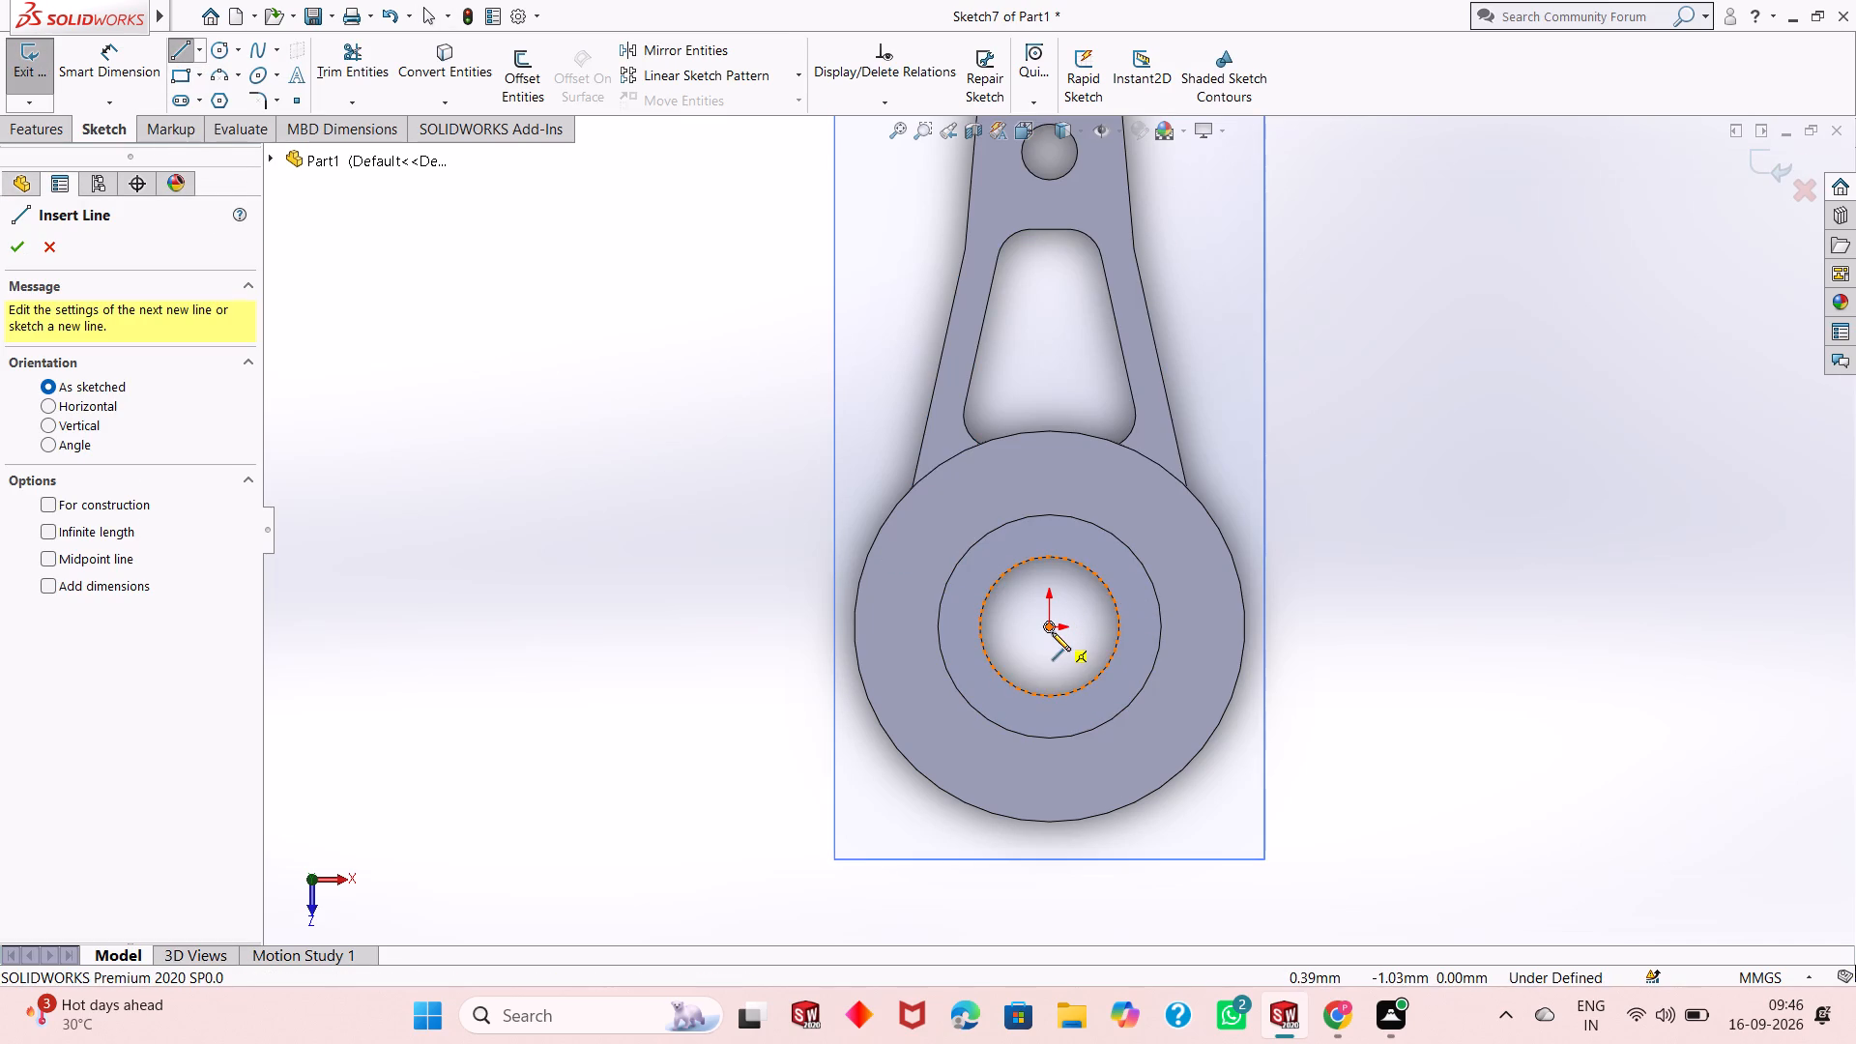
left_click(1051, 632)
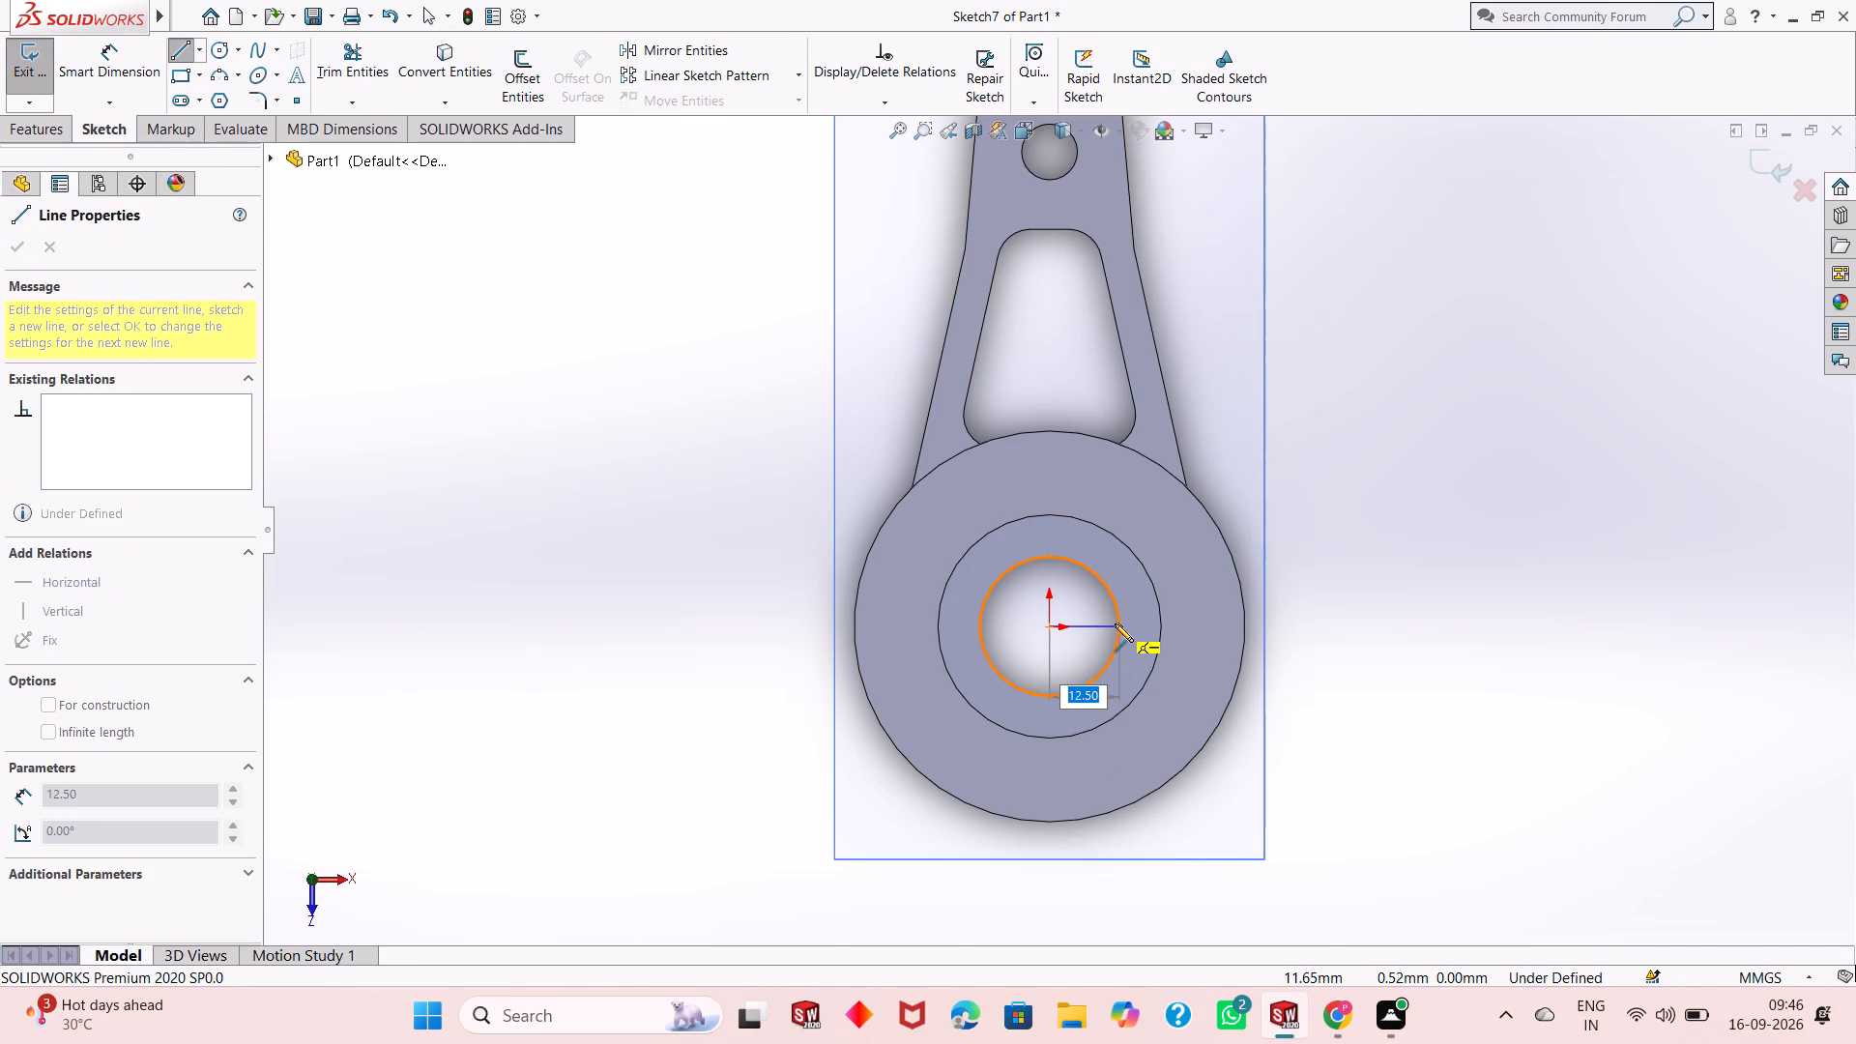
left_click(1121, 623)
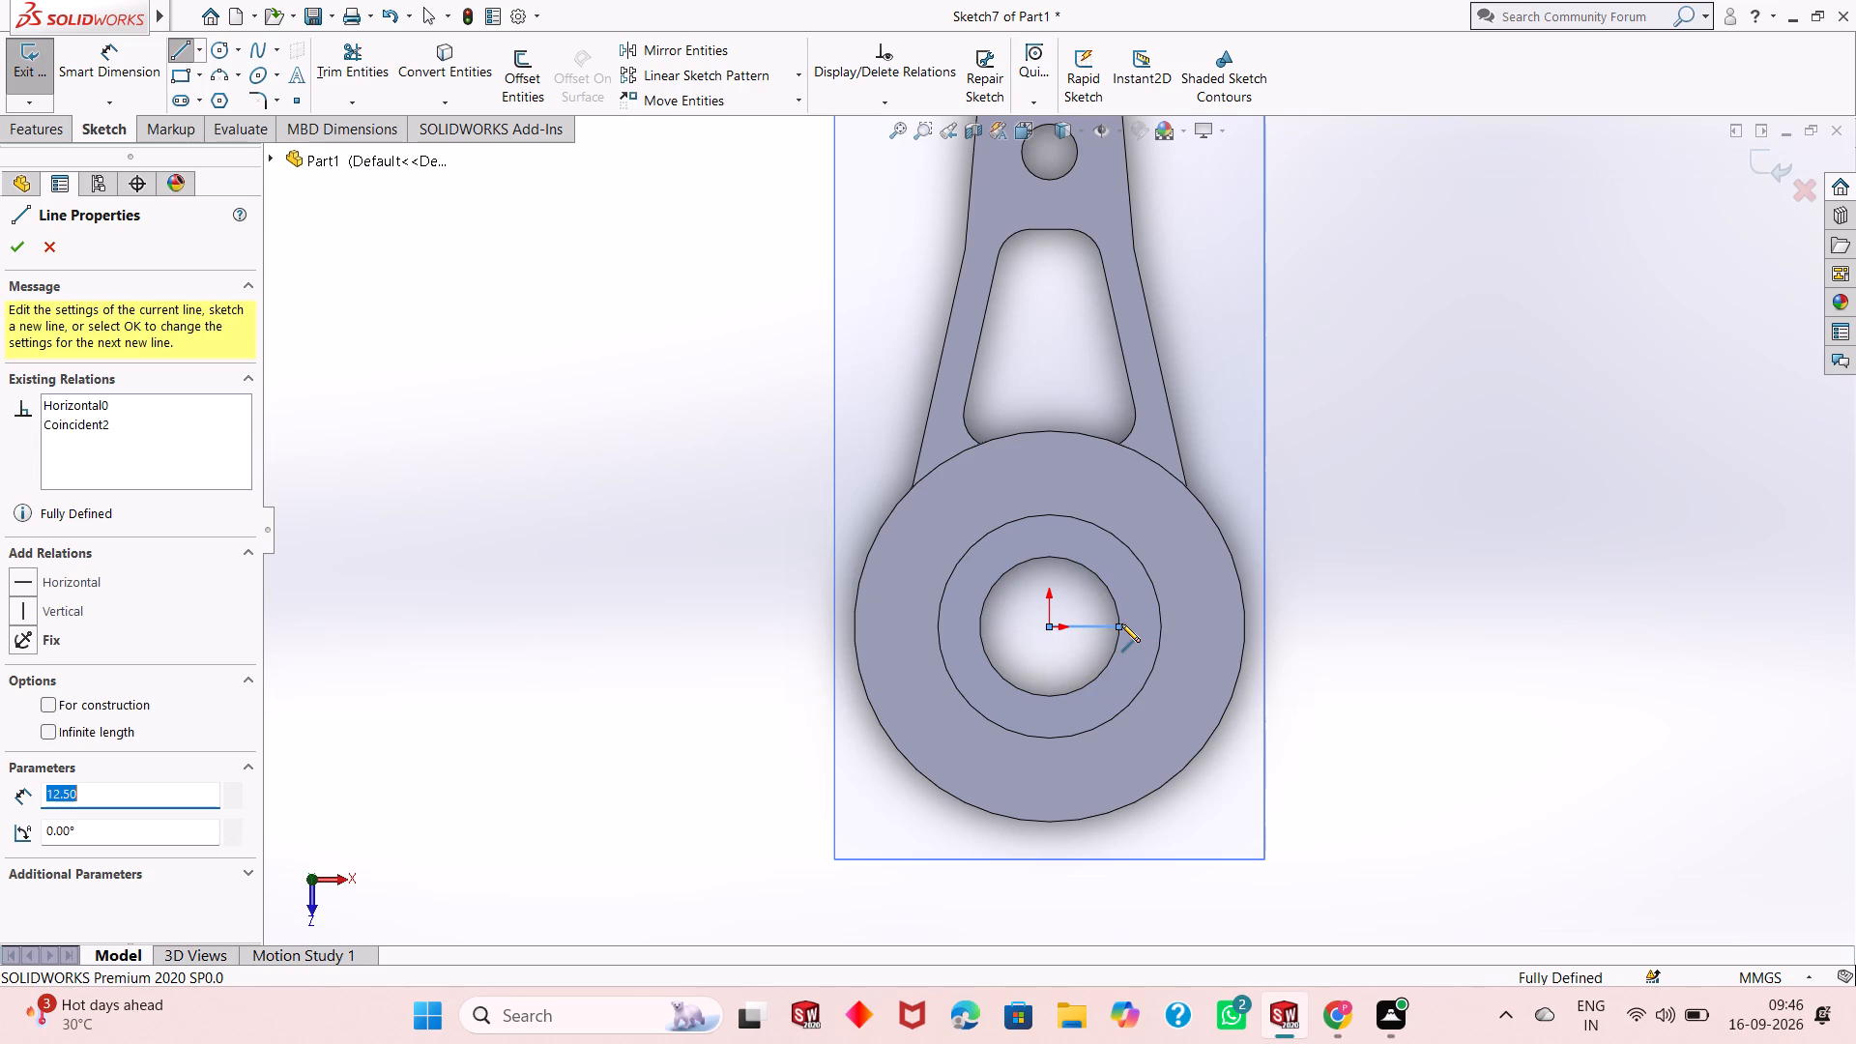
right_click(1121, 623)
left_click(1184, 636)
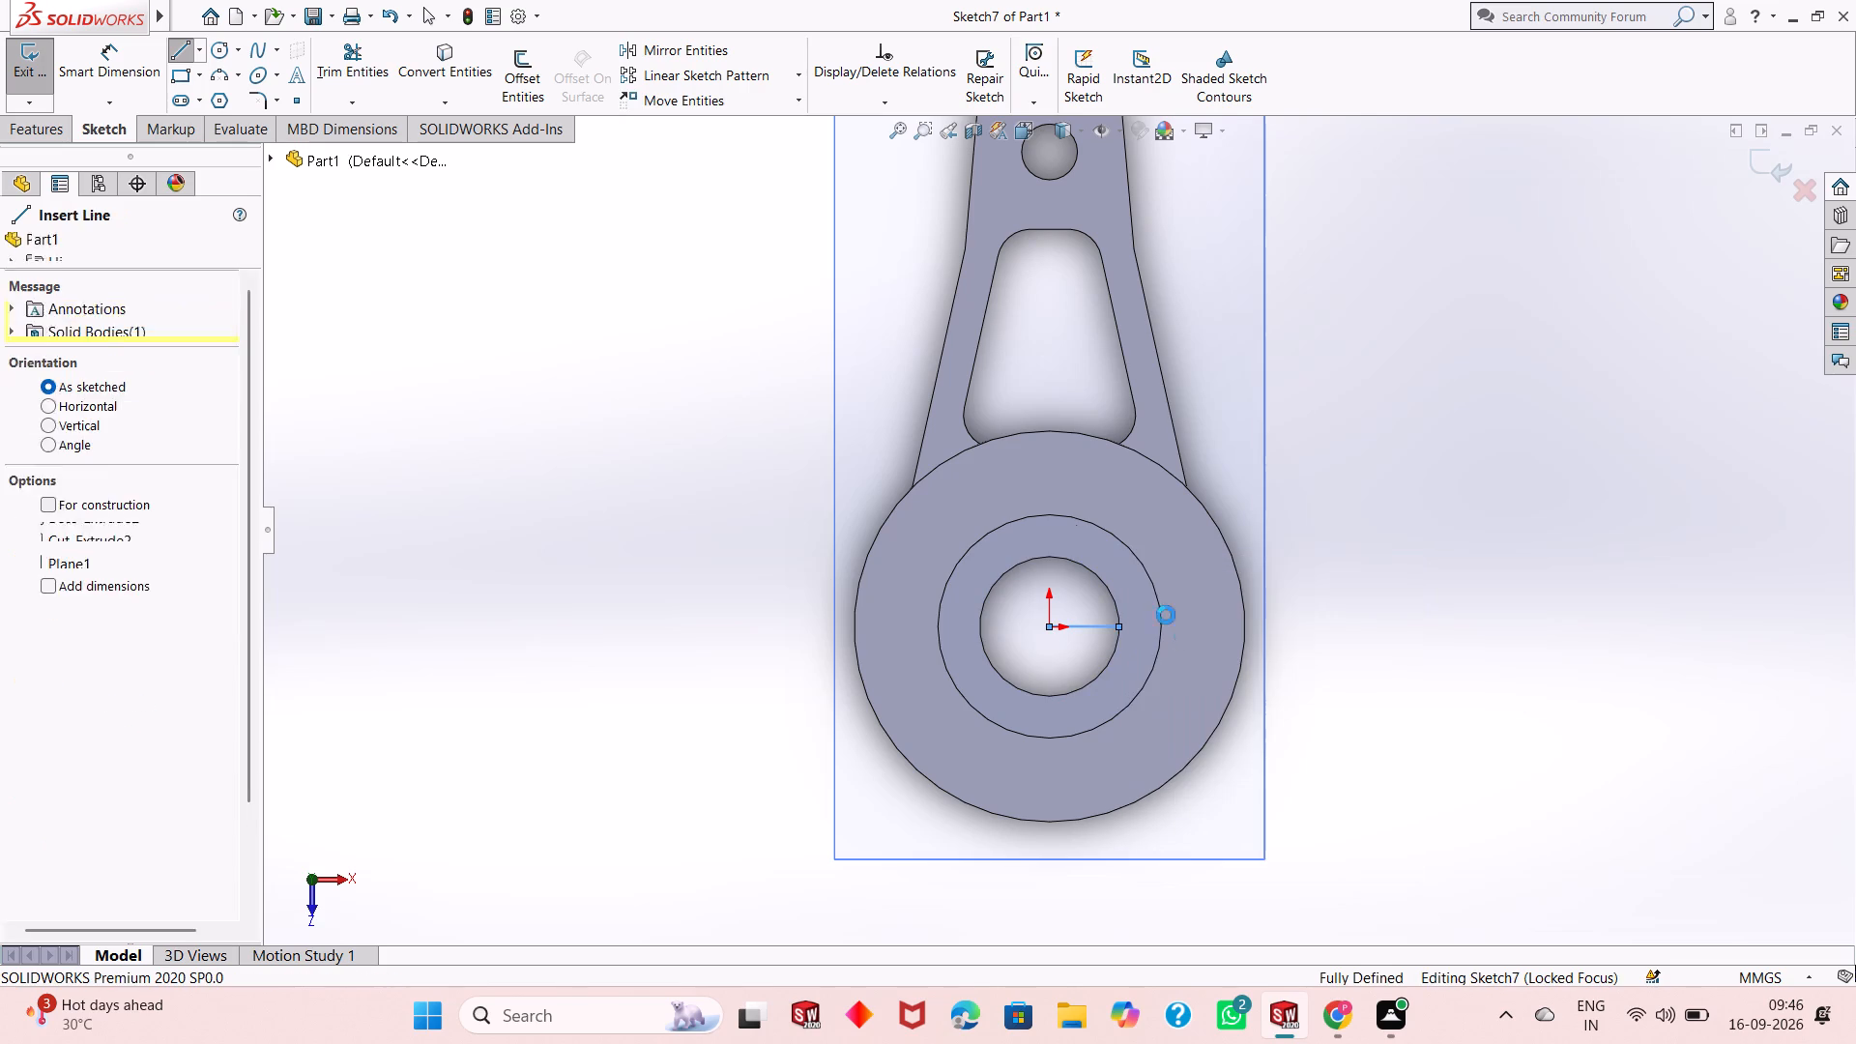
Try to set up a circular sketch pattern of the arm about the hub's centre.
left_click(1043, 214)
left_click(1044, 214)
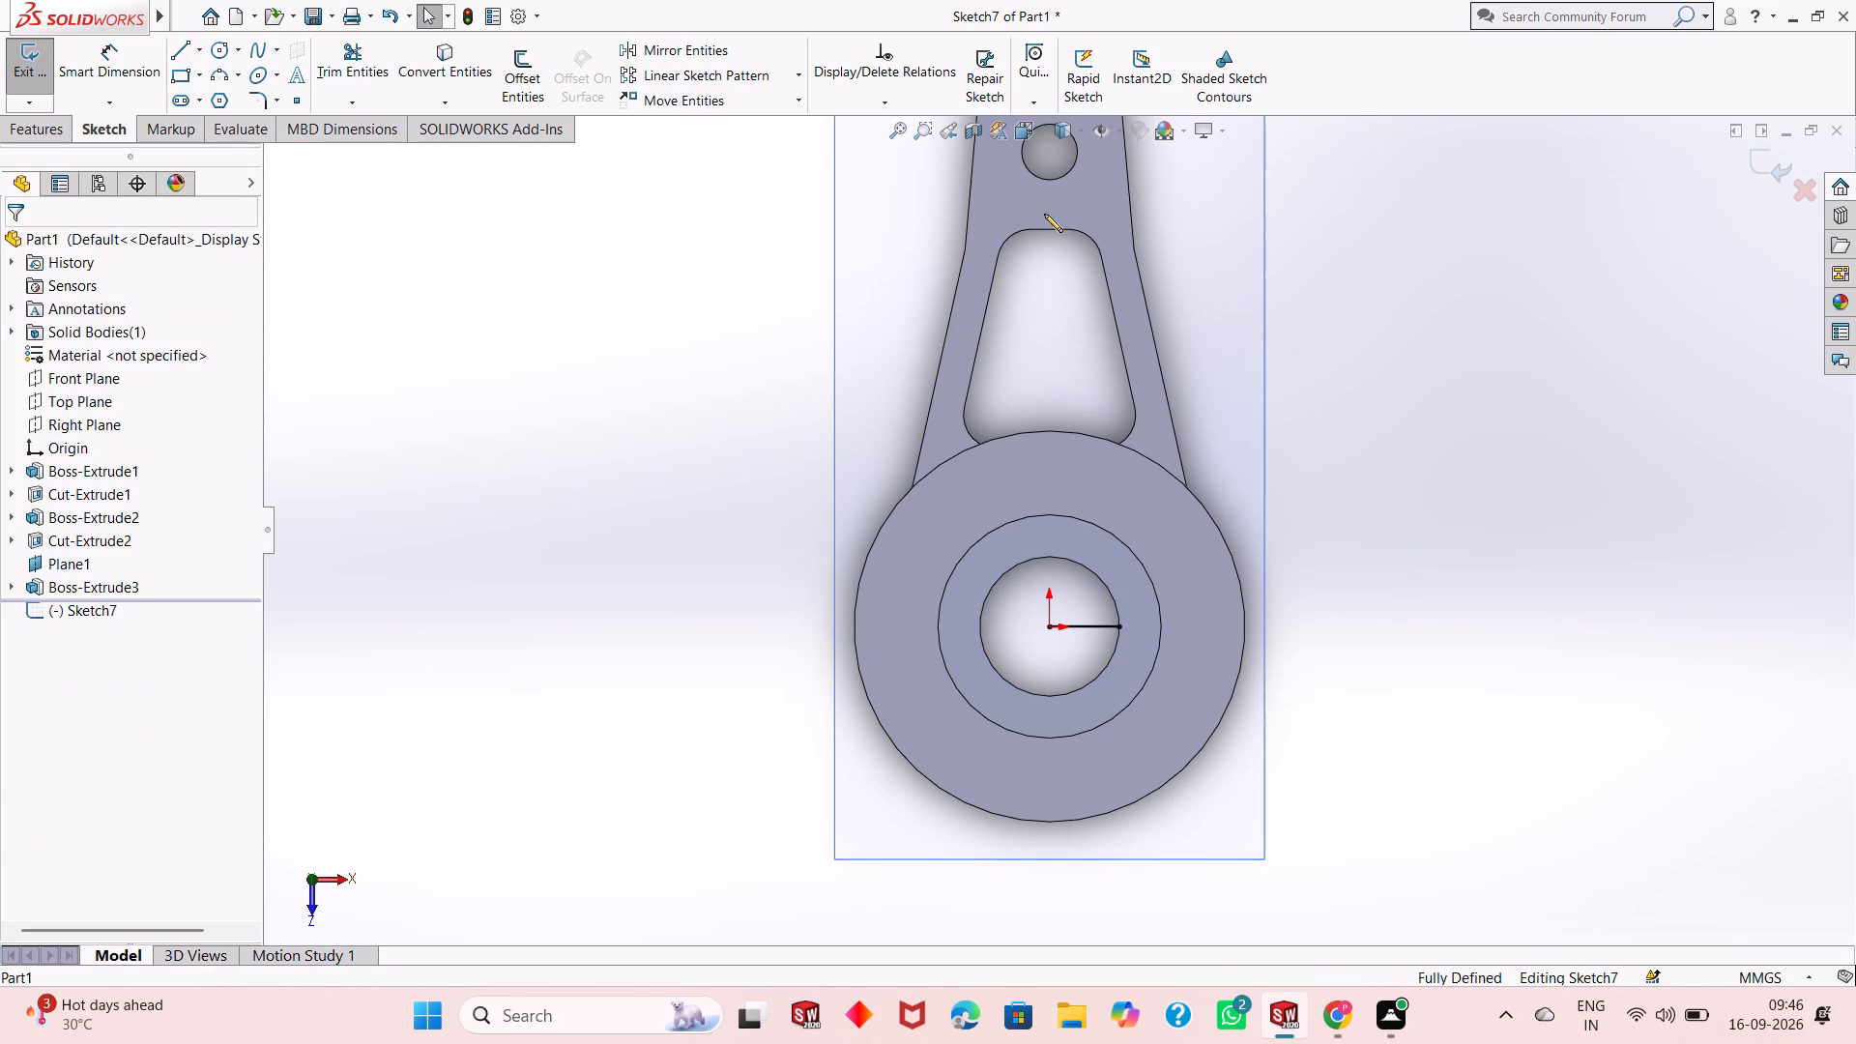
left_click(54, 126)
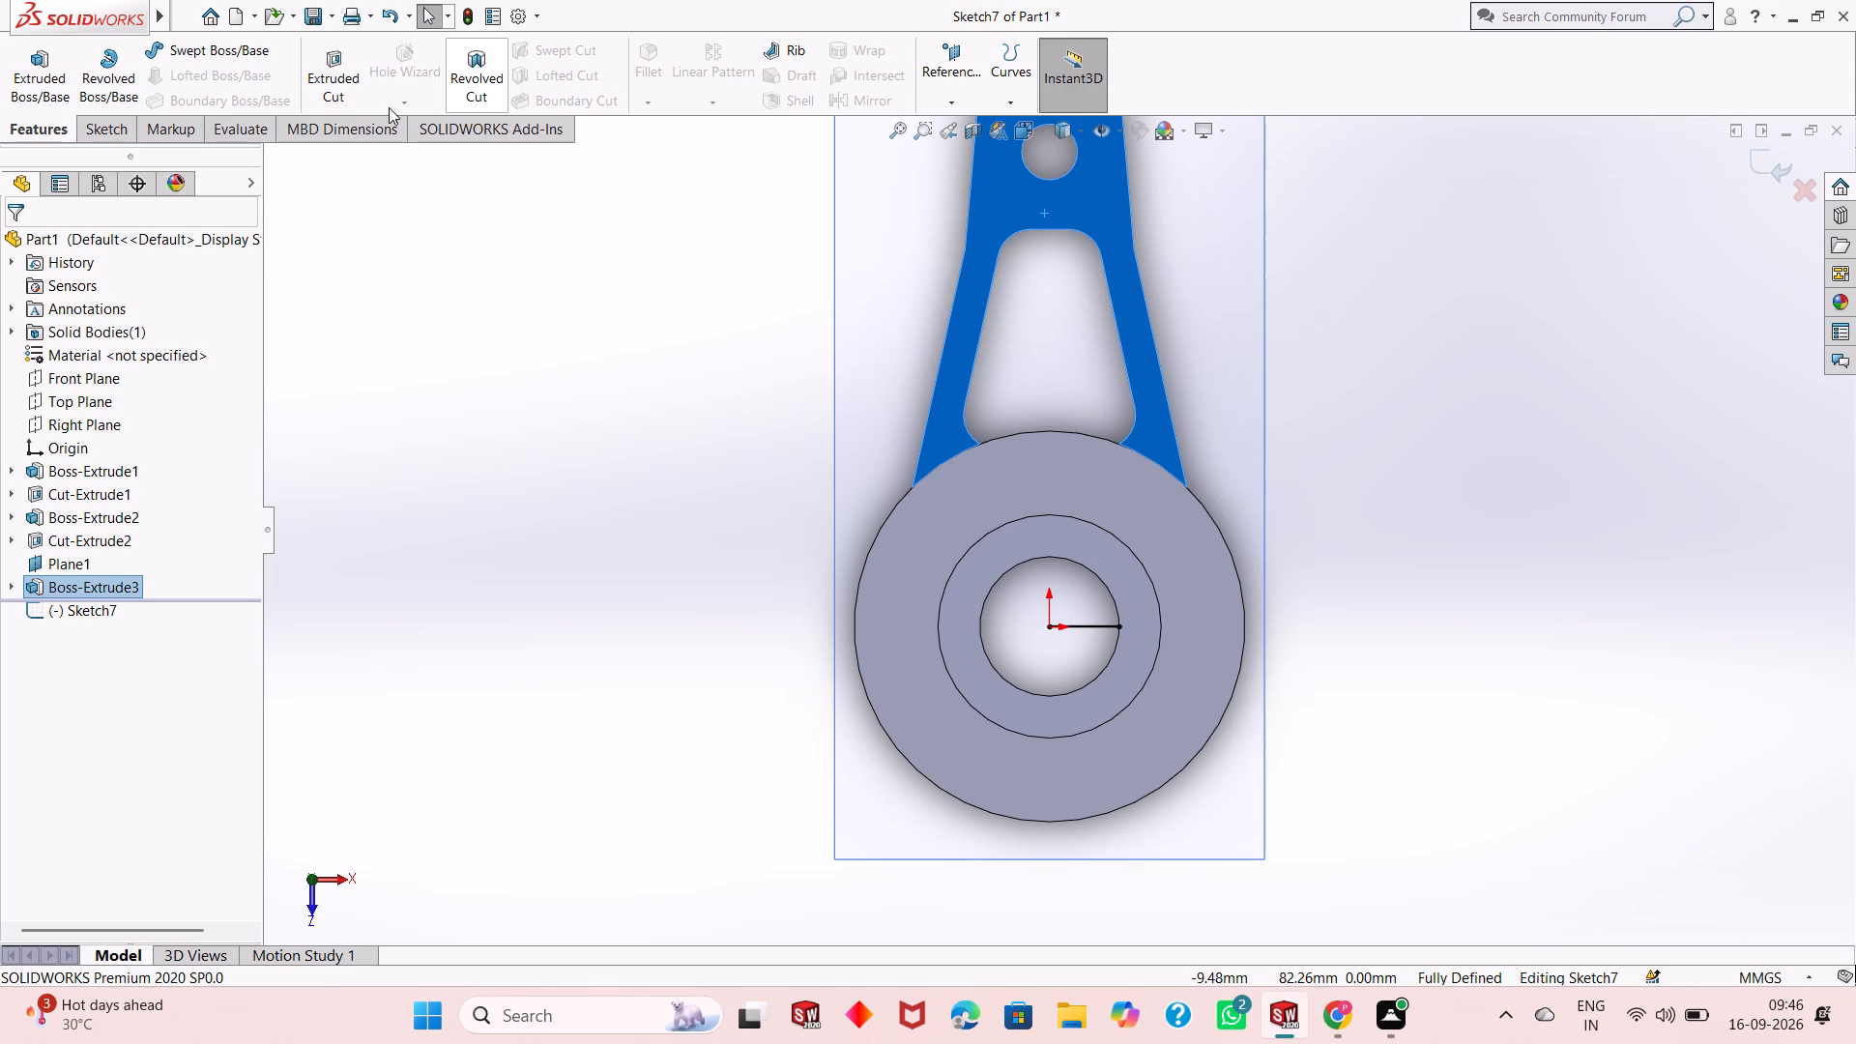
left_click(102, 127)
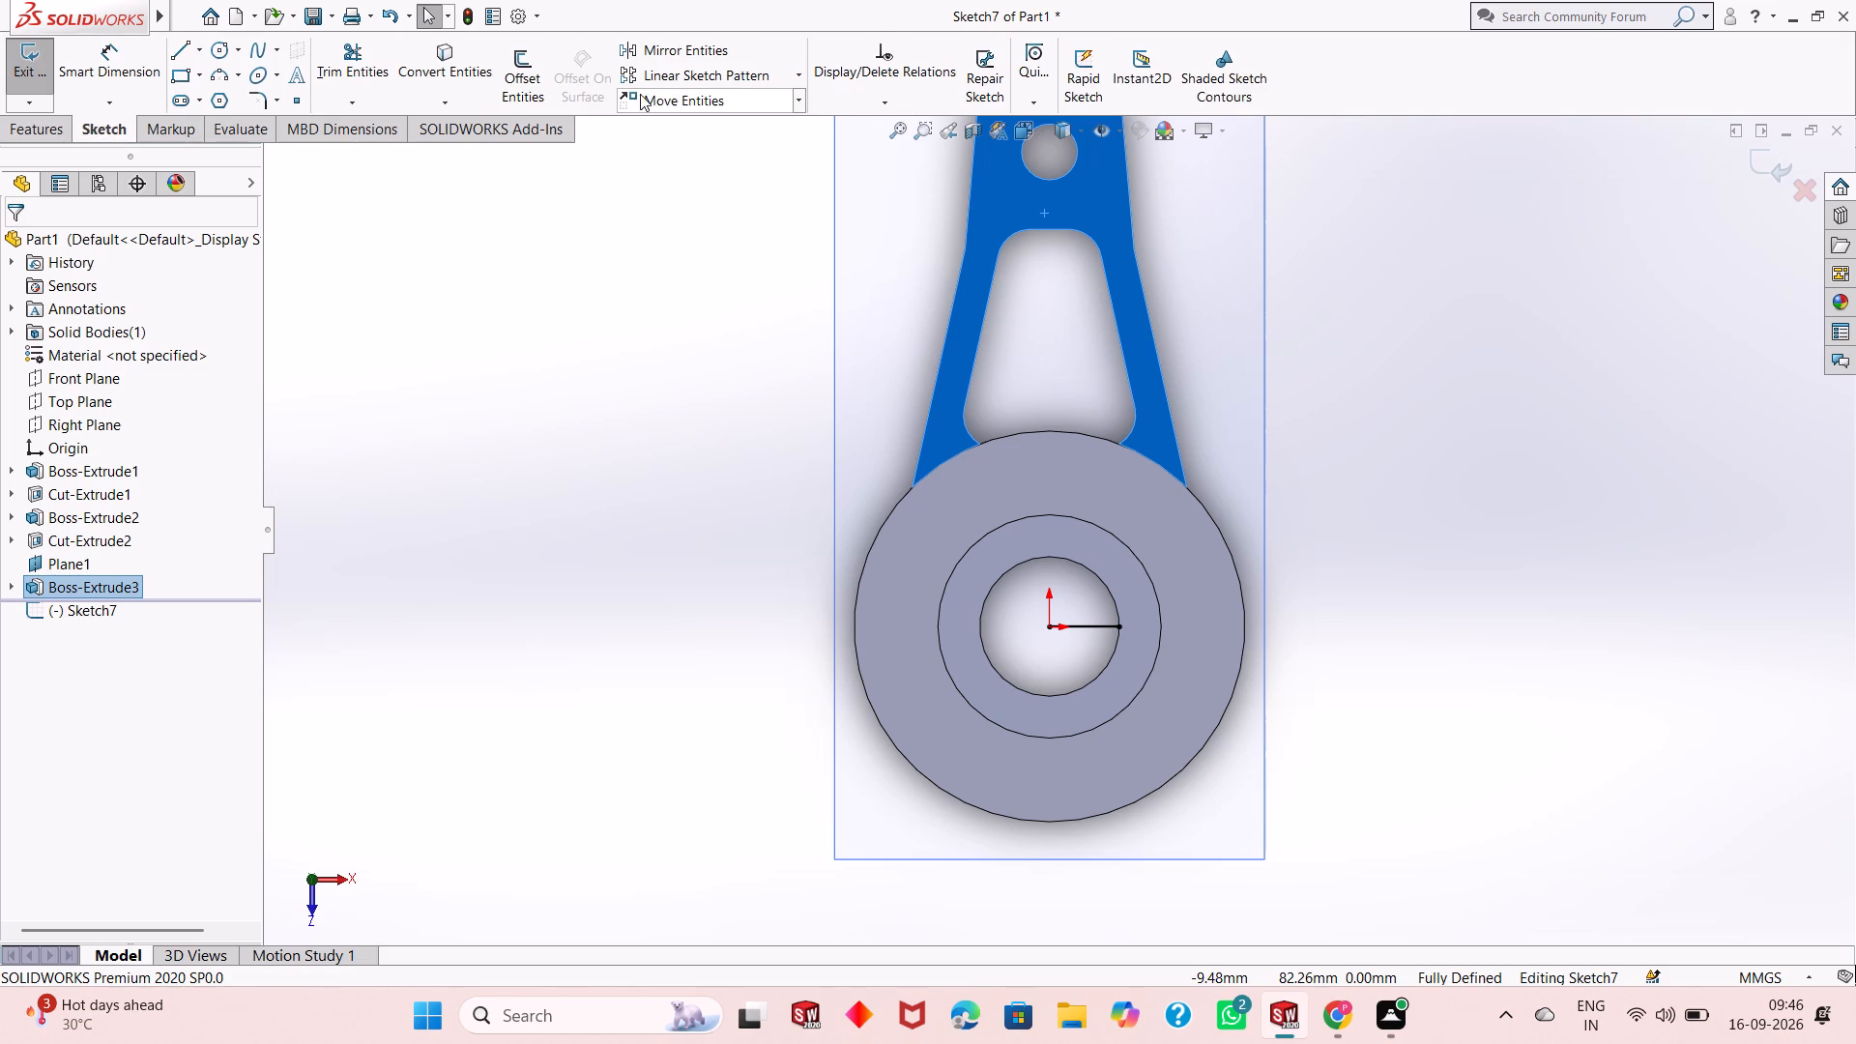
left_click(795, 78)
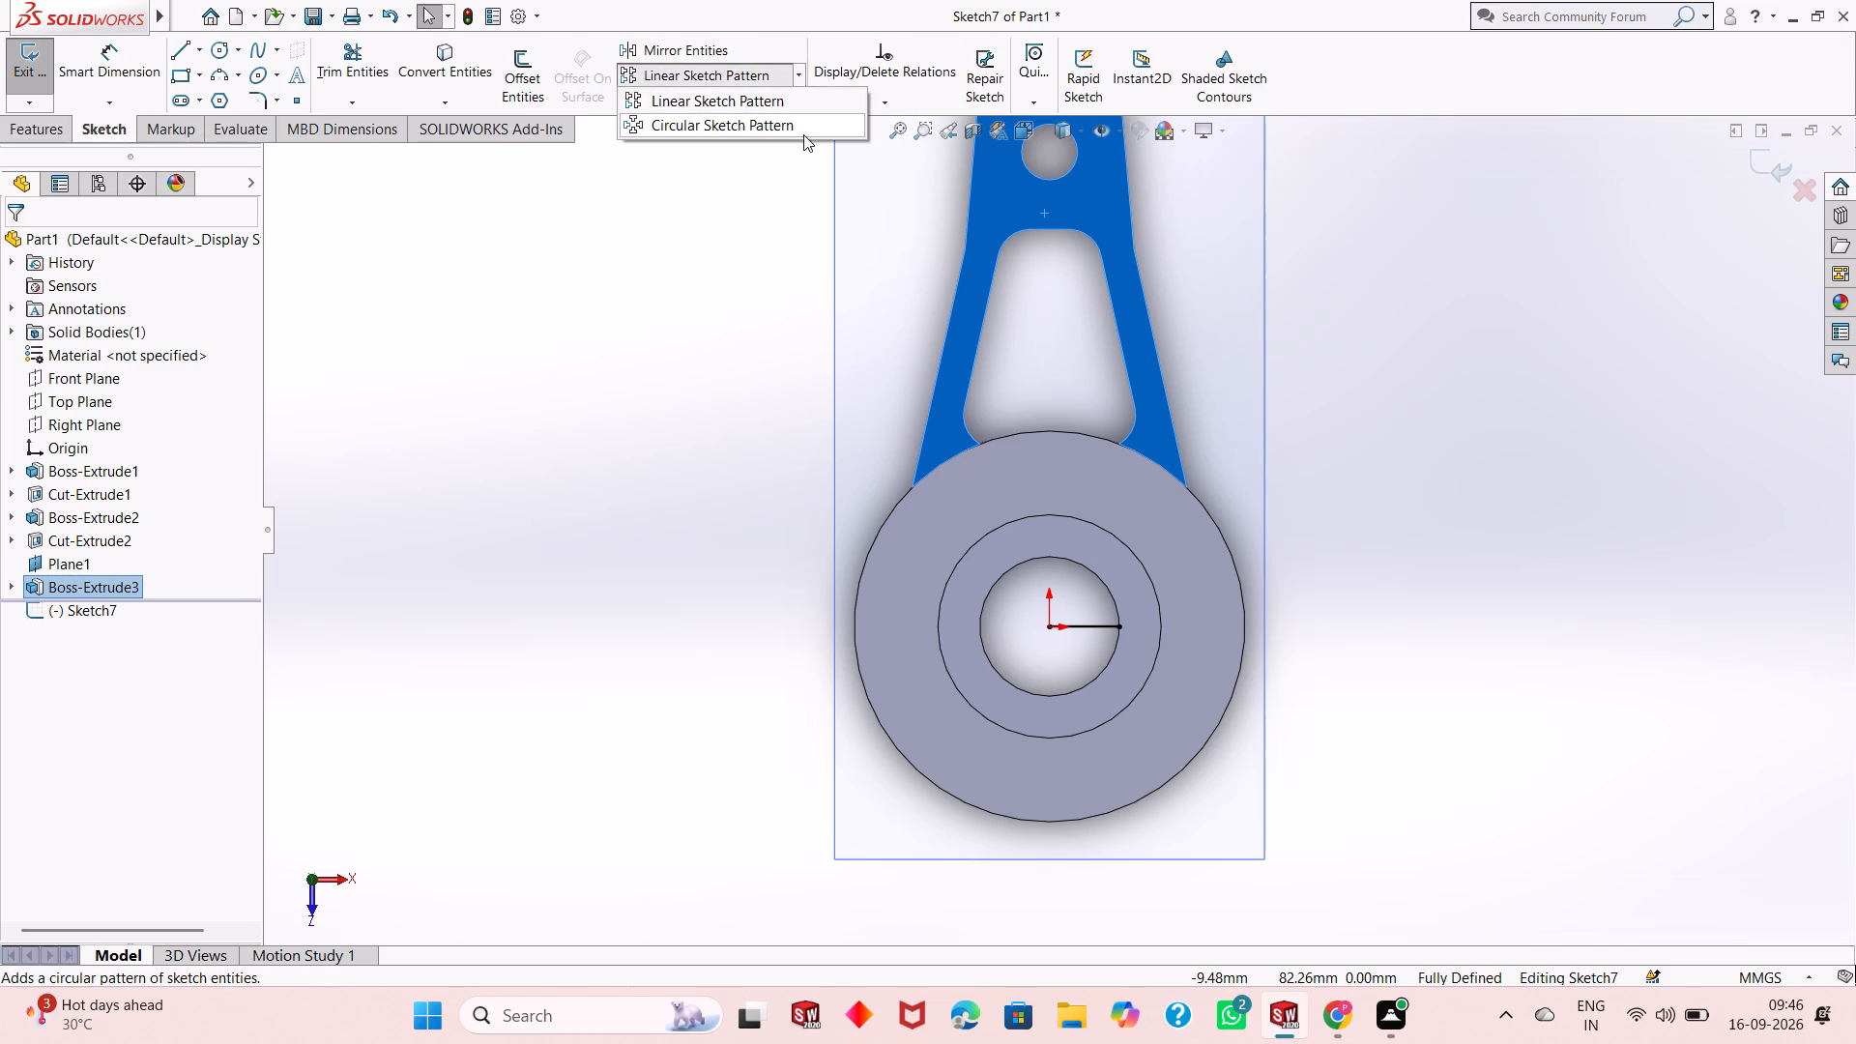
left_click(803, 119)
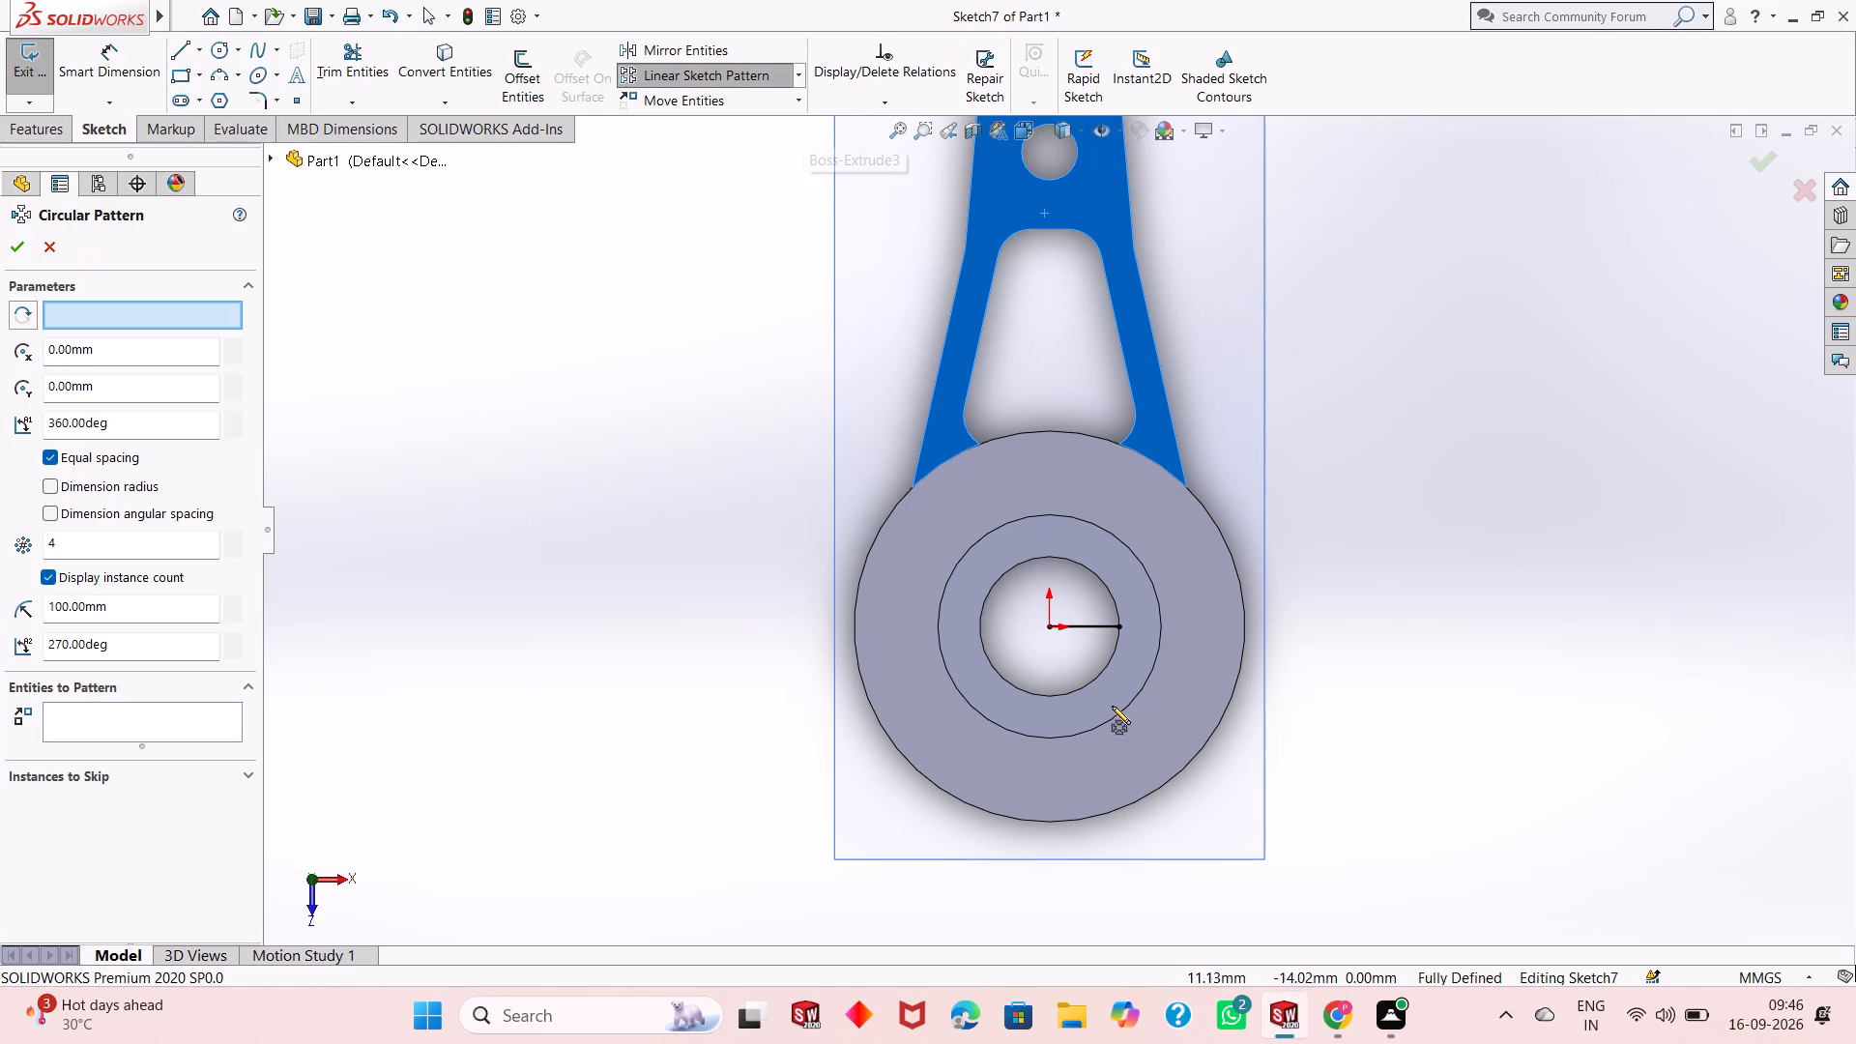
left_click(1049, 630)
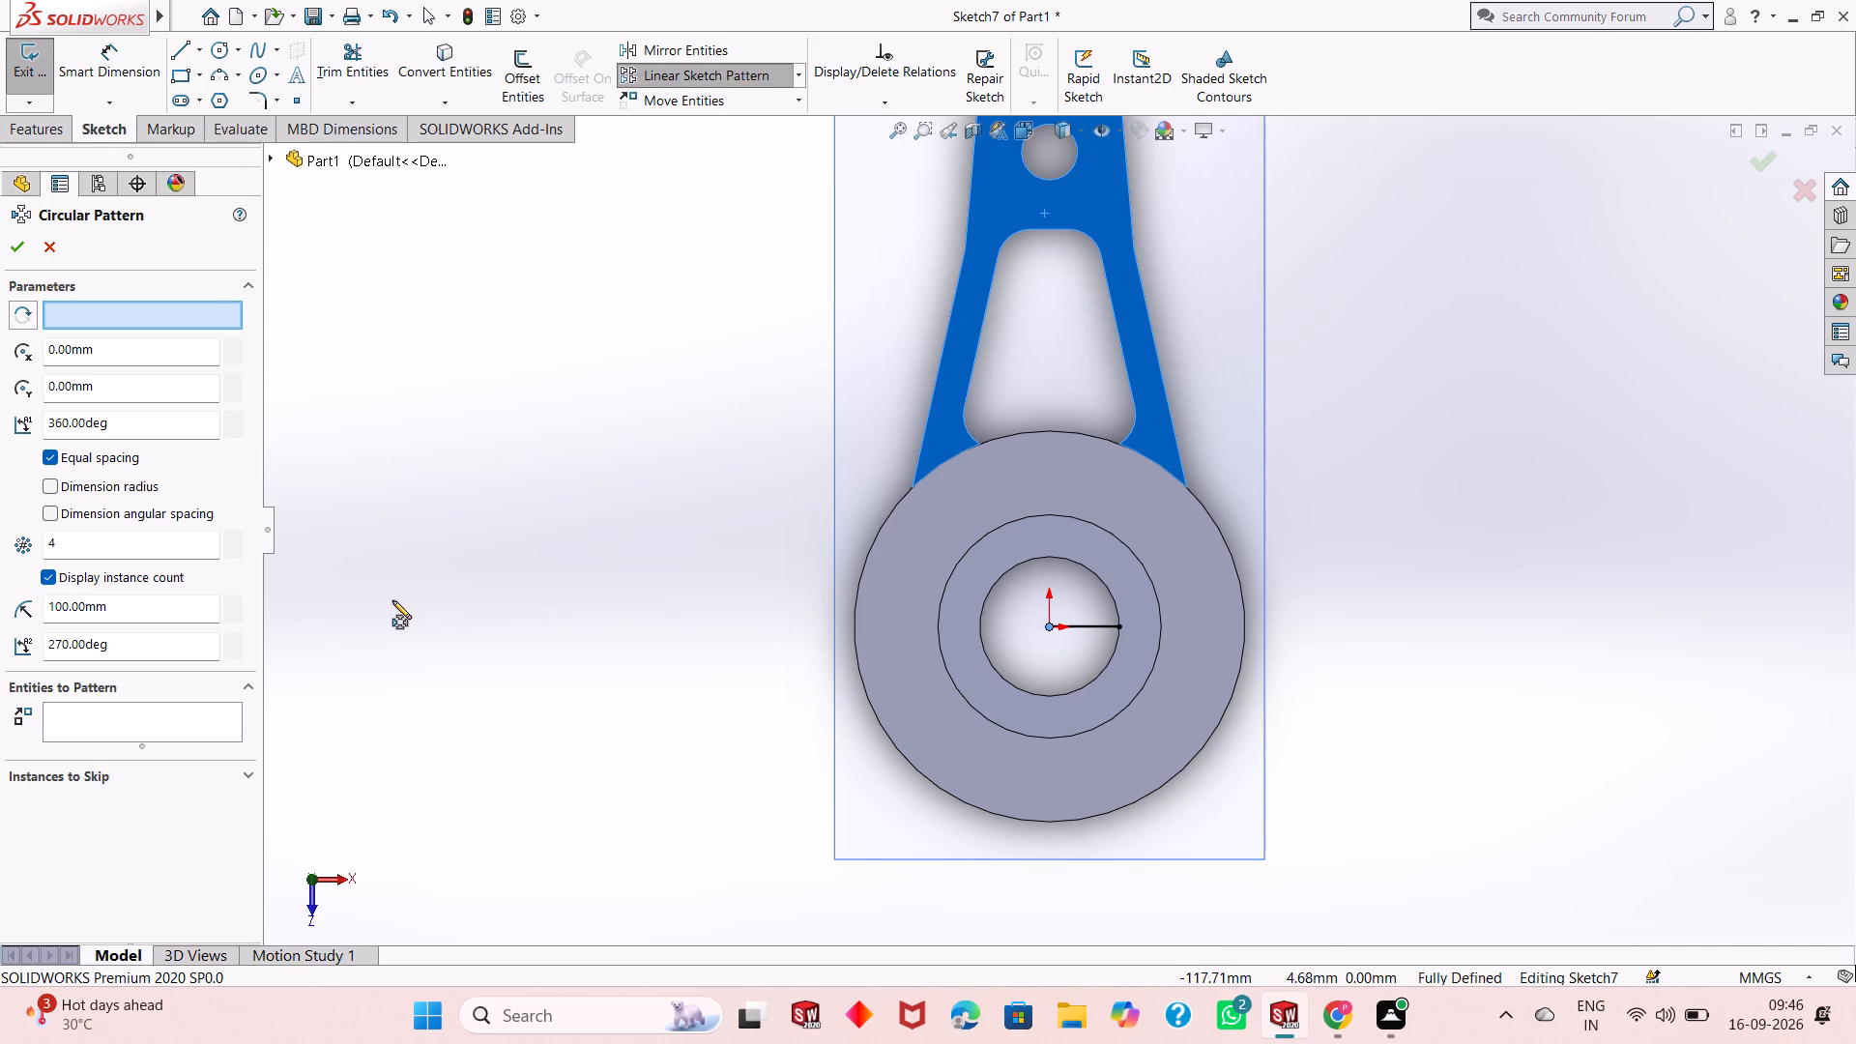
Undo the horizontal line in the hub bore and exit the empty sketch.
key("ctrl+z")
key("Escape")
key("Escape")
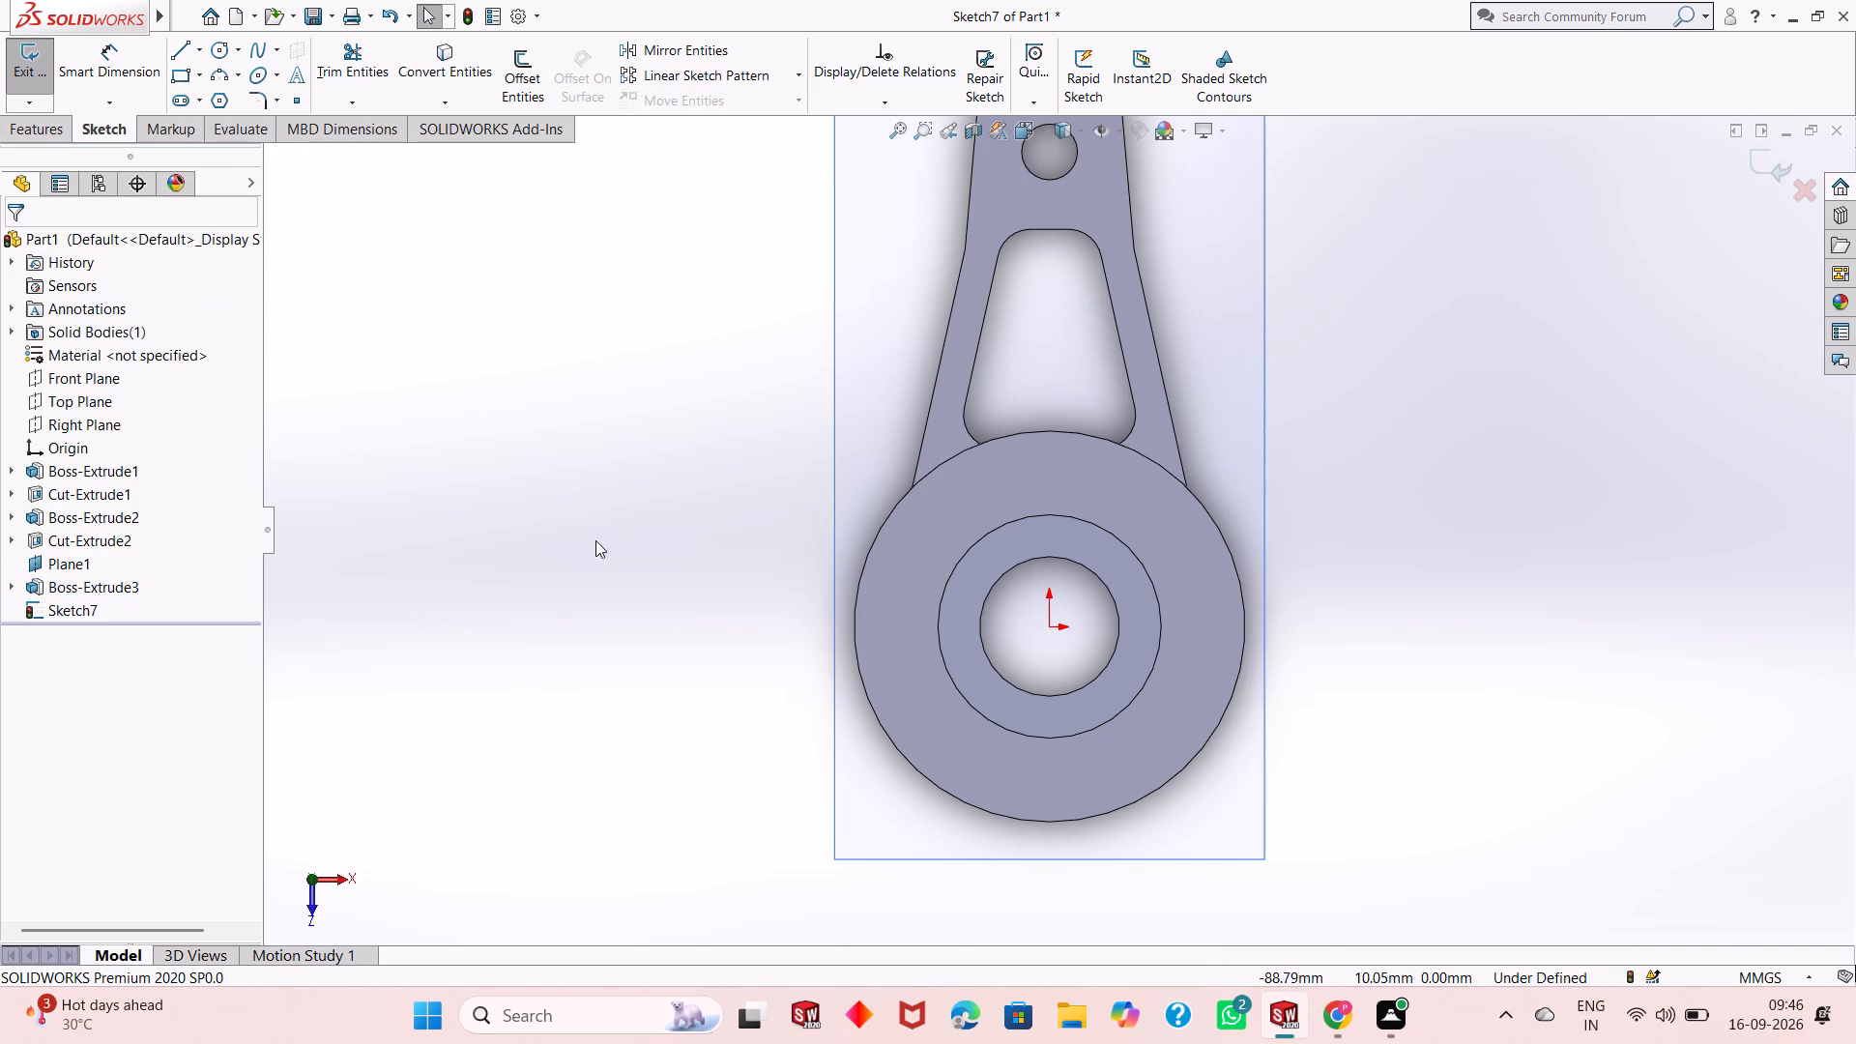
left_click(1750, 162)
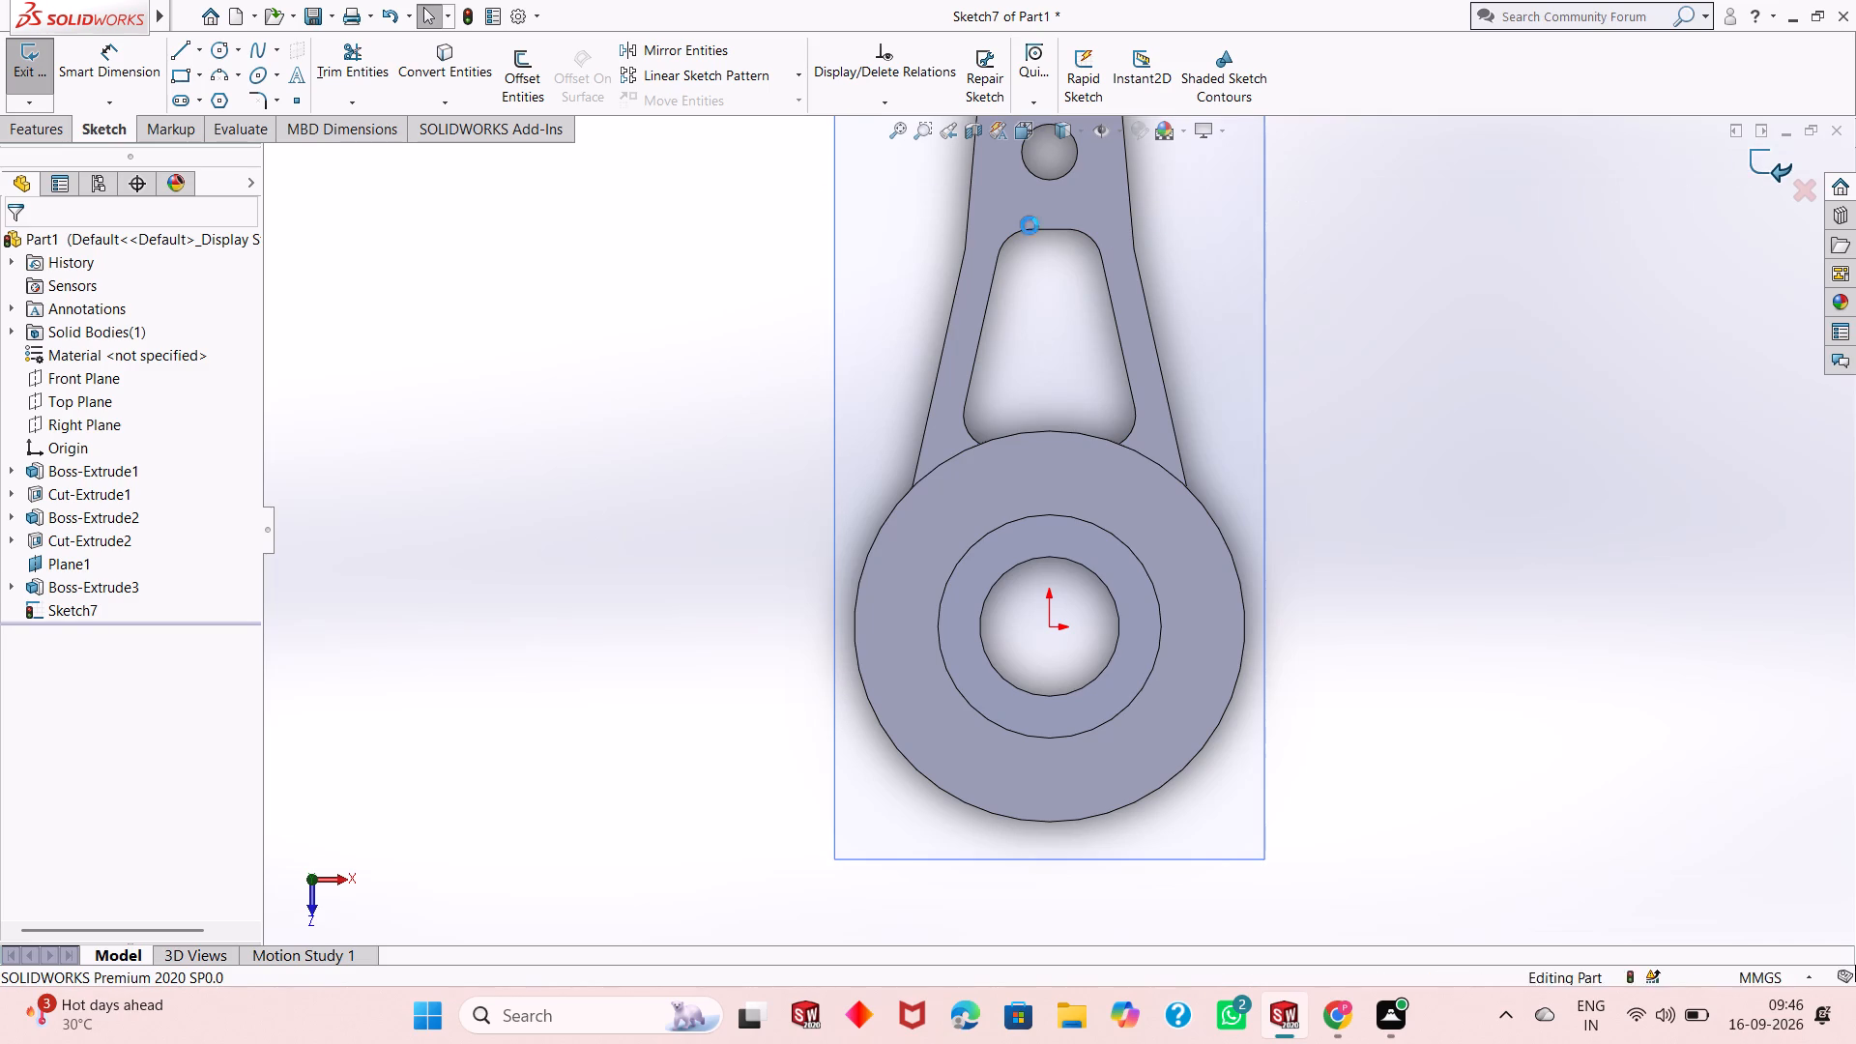
Circularly pattern the extruded arm about the hub bore's circular edge with 3 equally spaced instances over 360 degrees.
left_click(32, 150)
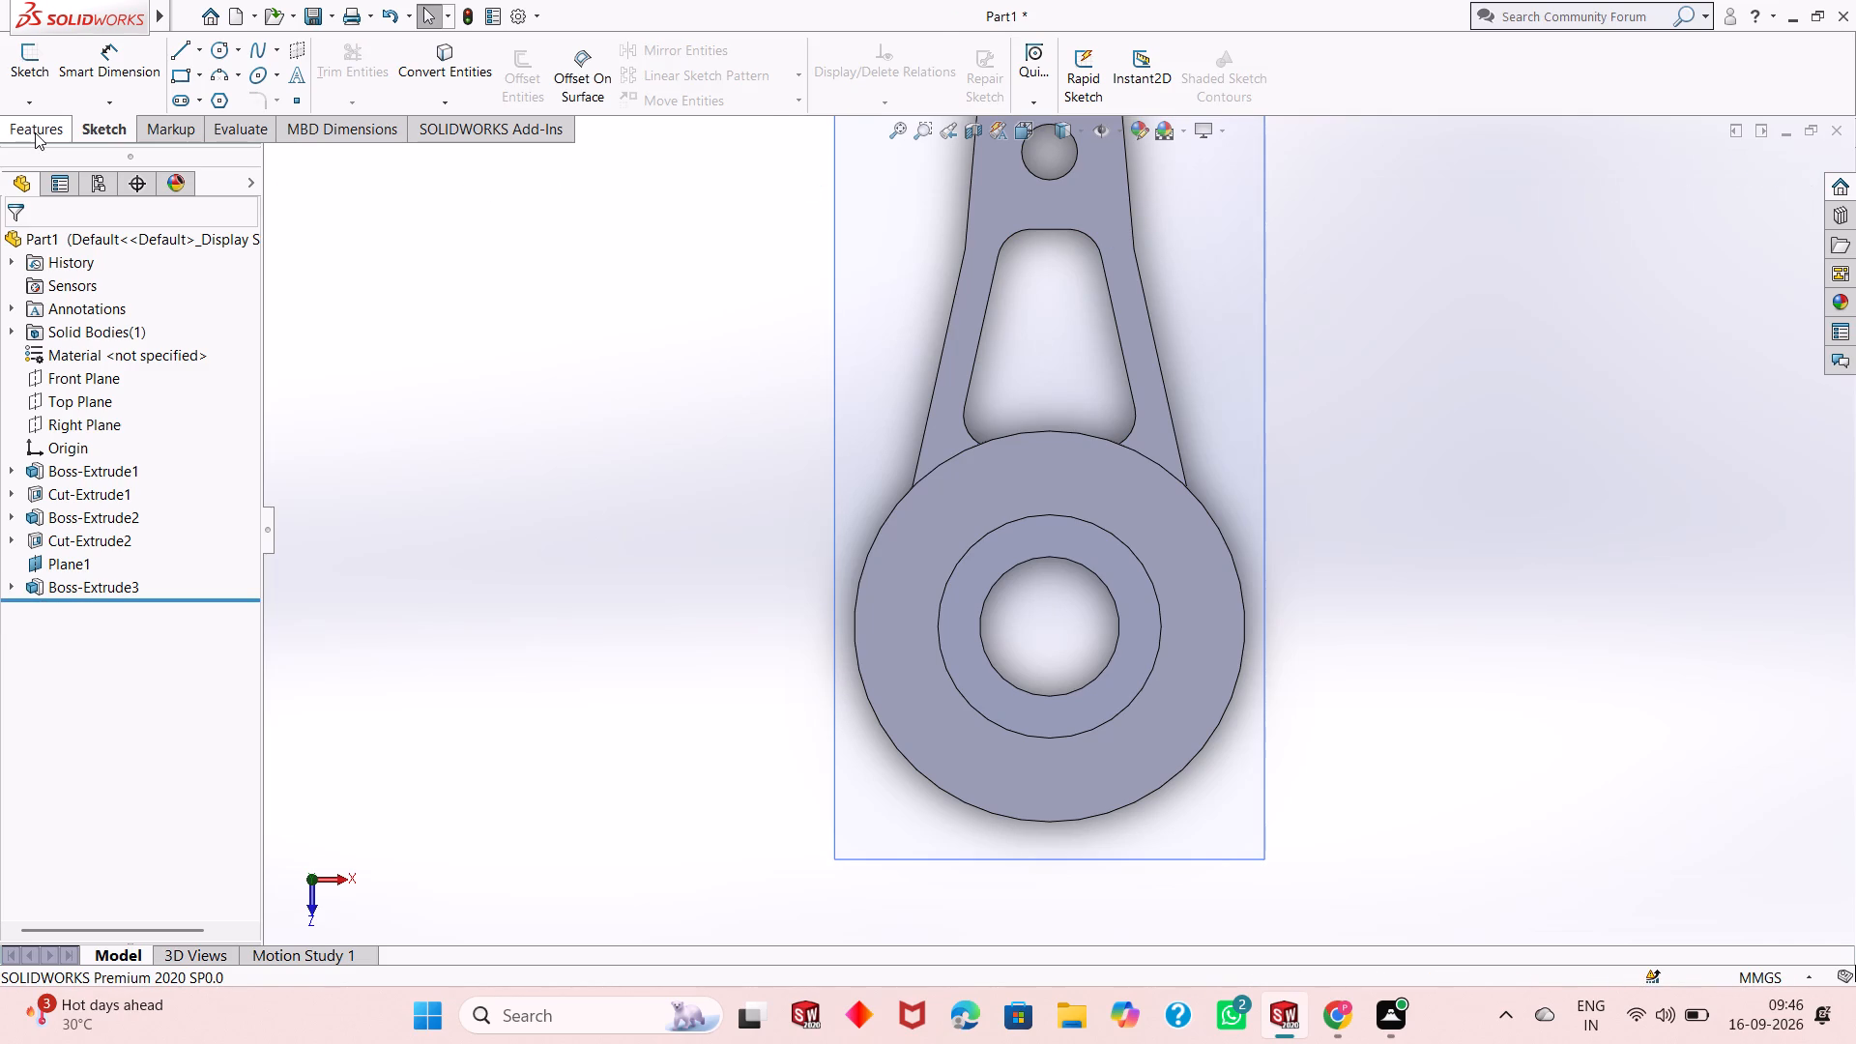
left_click(35, 132)
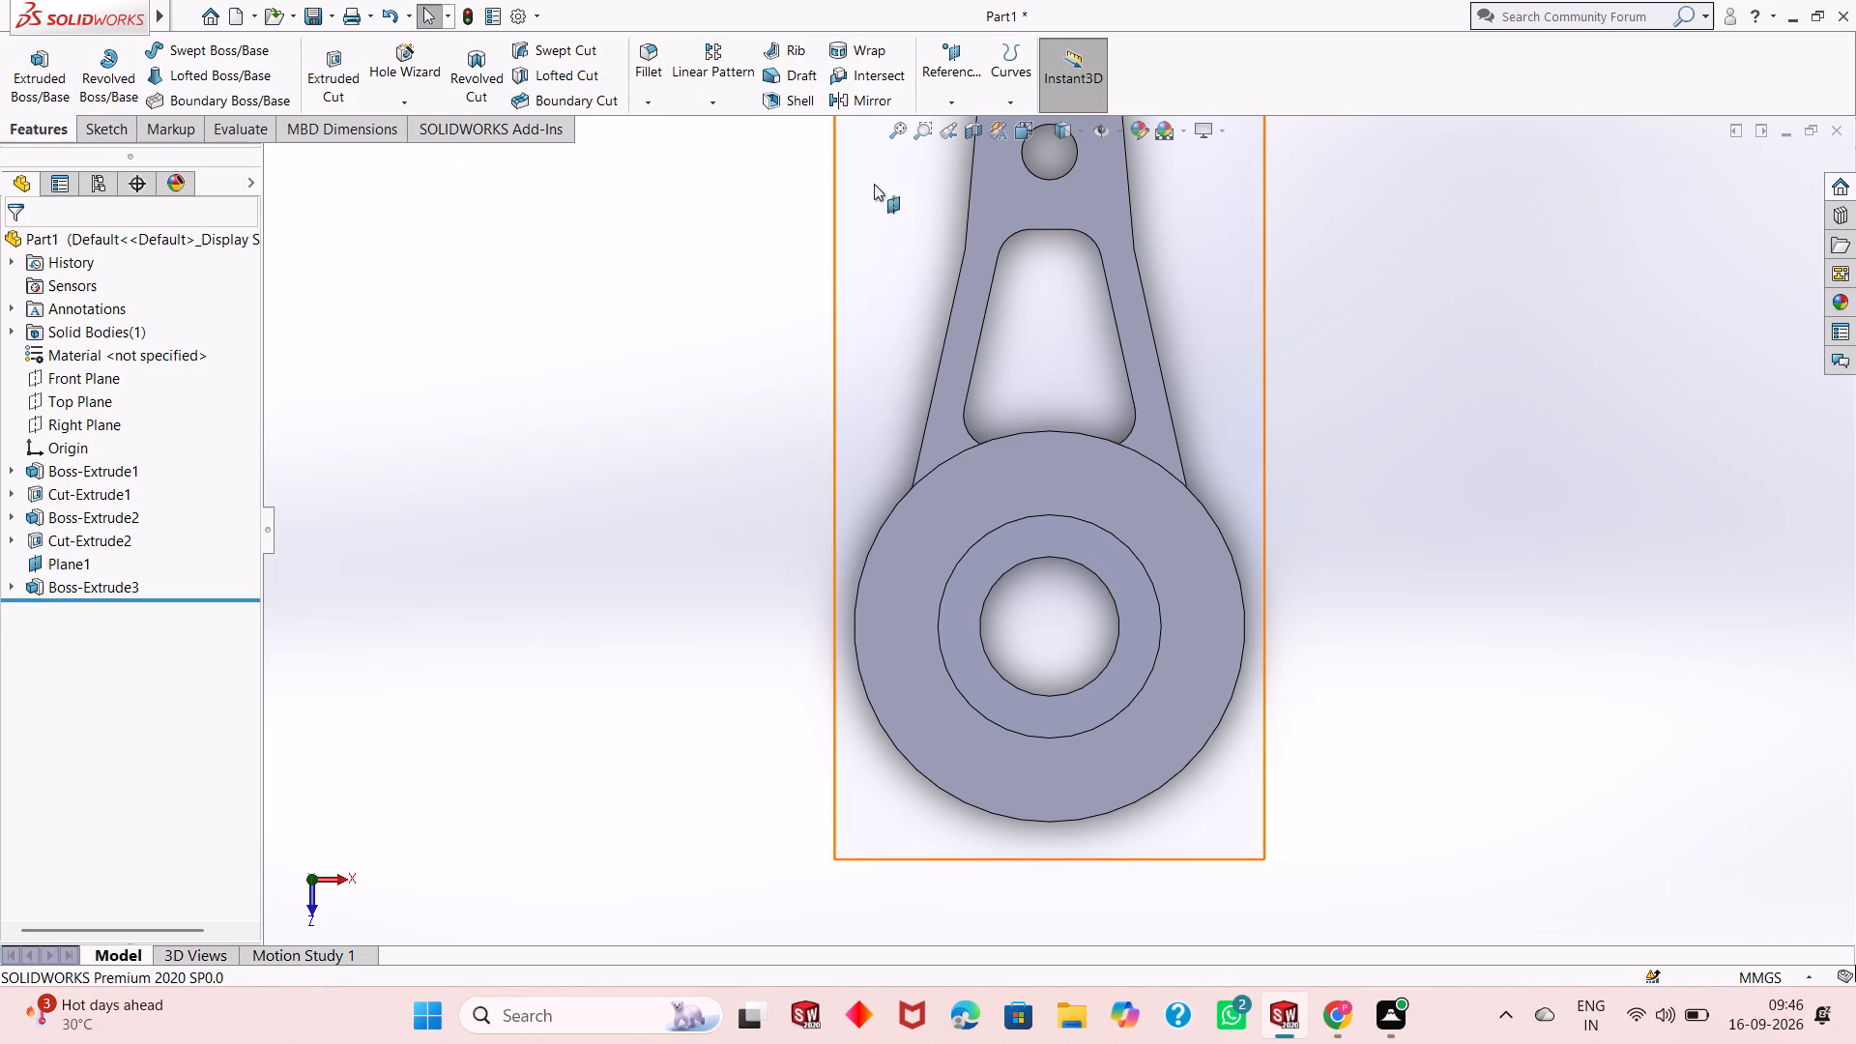
left_click(1056, 204)
left_click(696, 98)
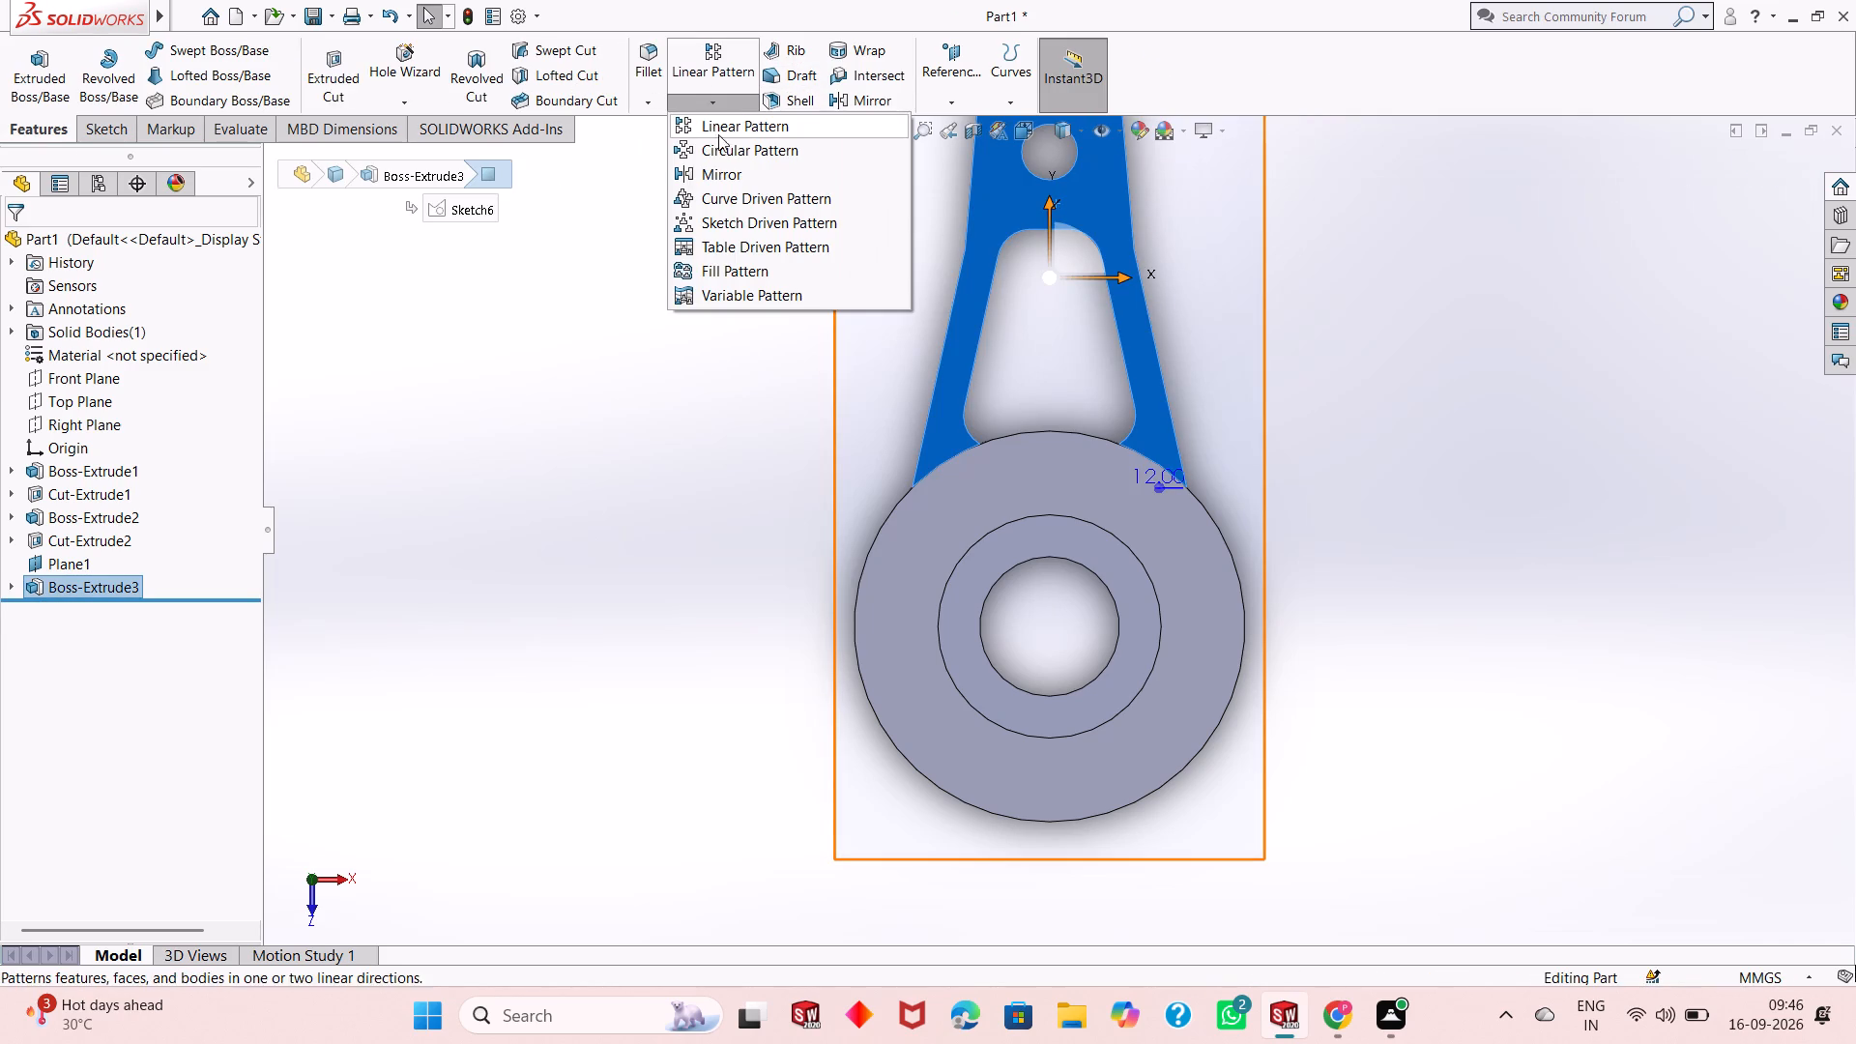
left_click(729, 150)
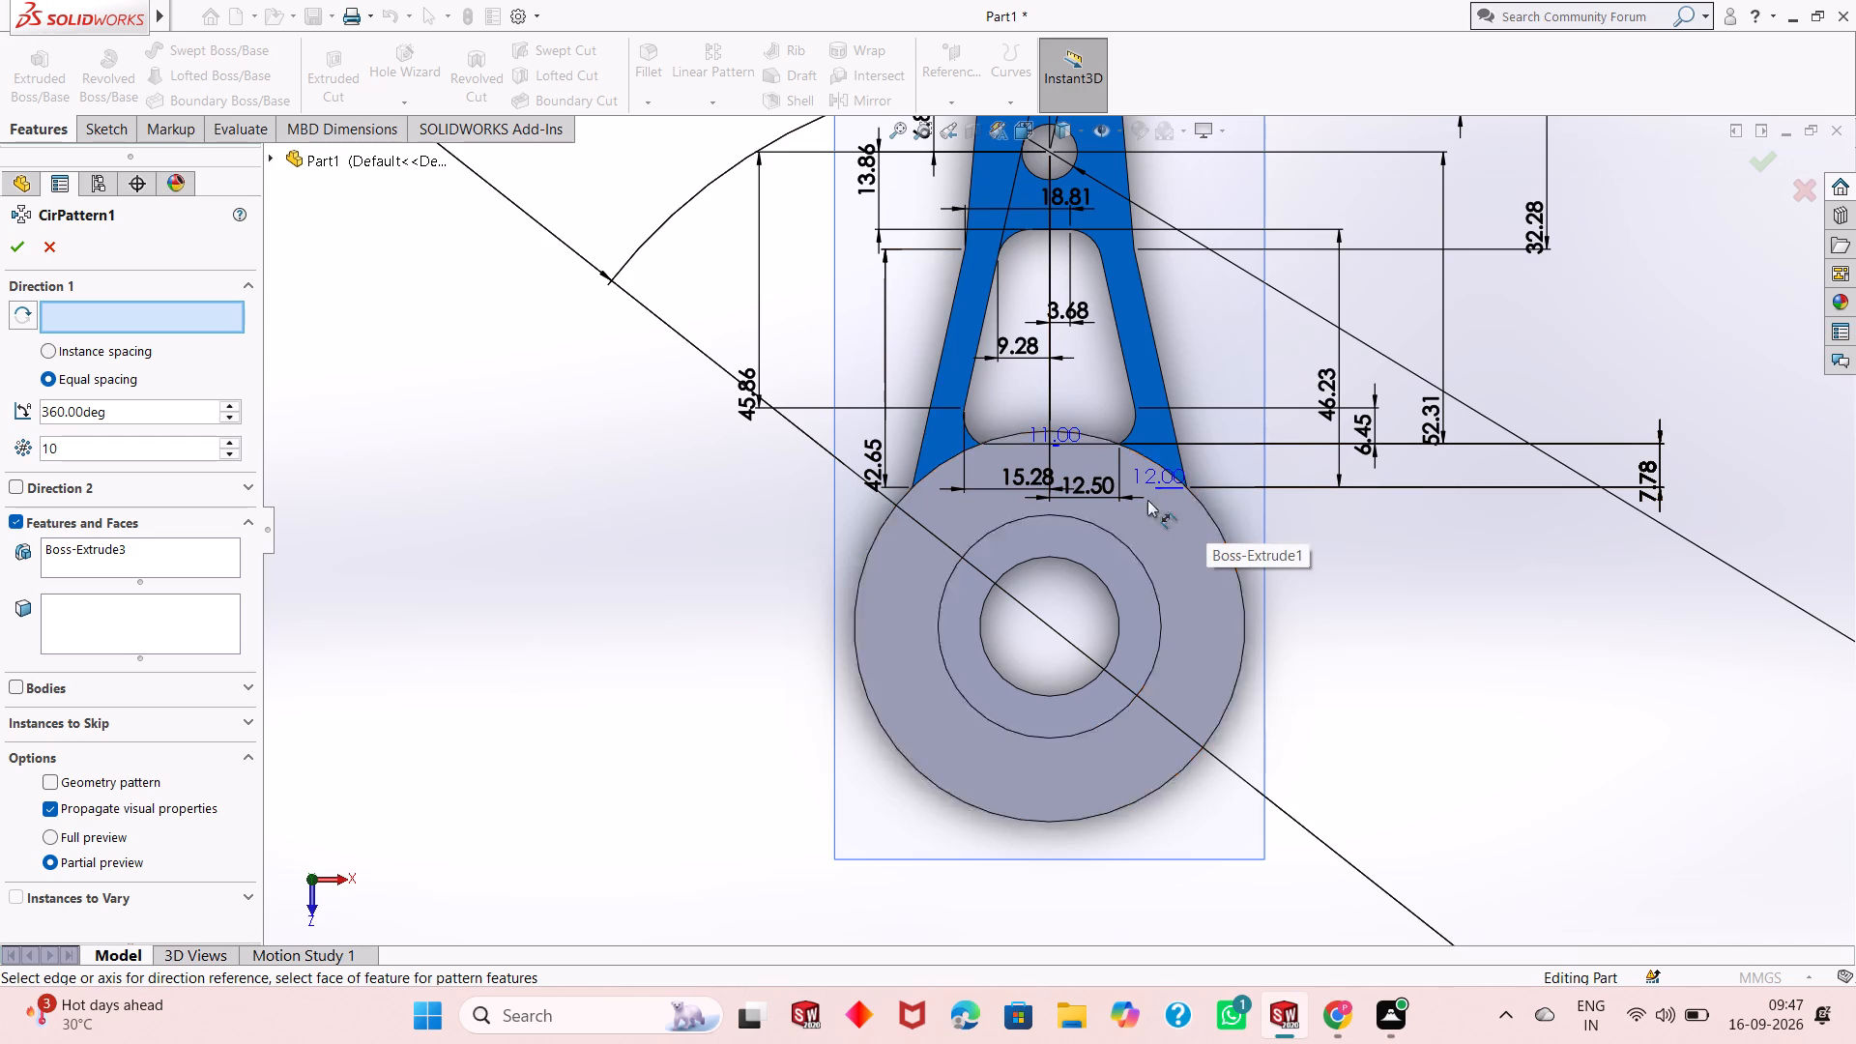
scroll(1180, 503, "down", 3)
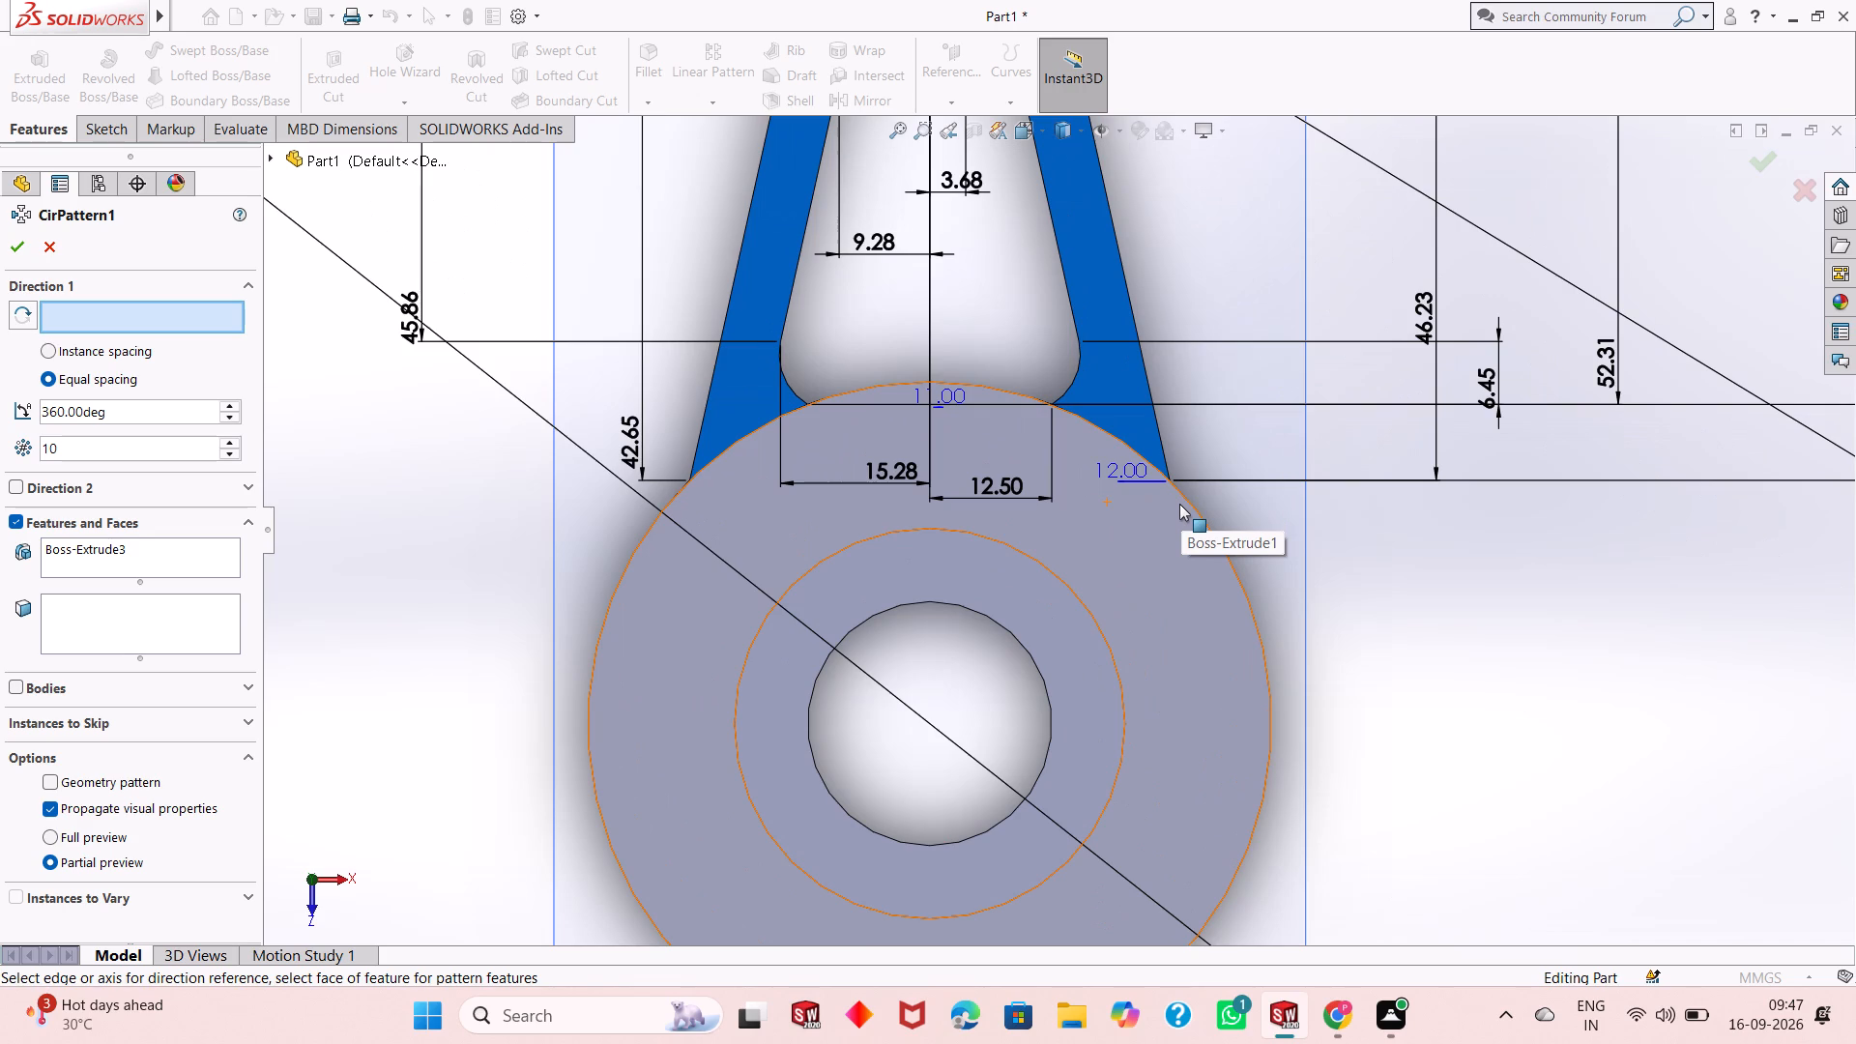
scroll(1179, 504, "down", 1)
scroll(1179, 504, "up", 3)
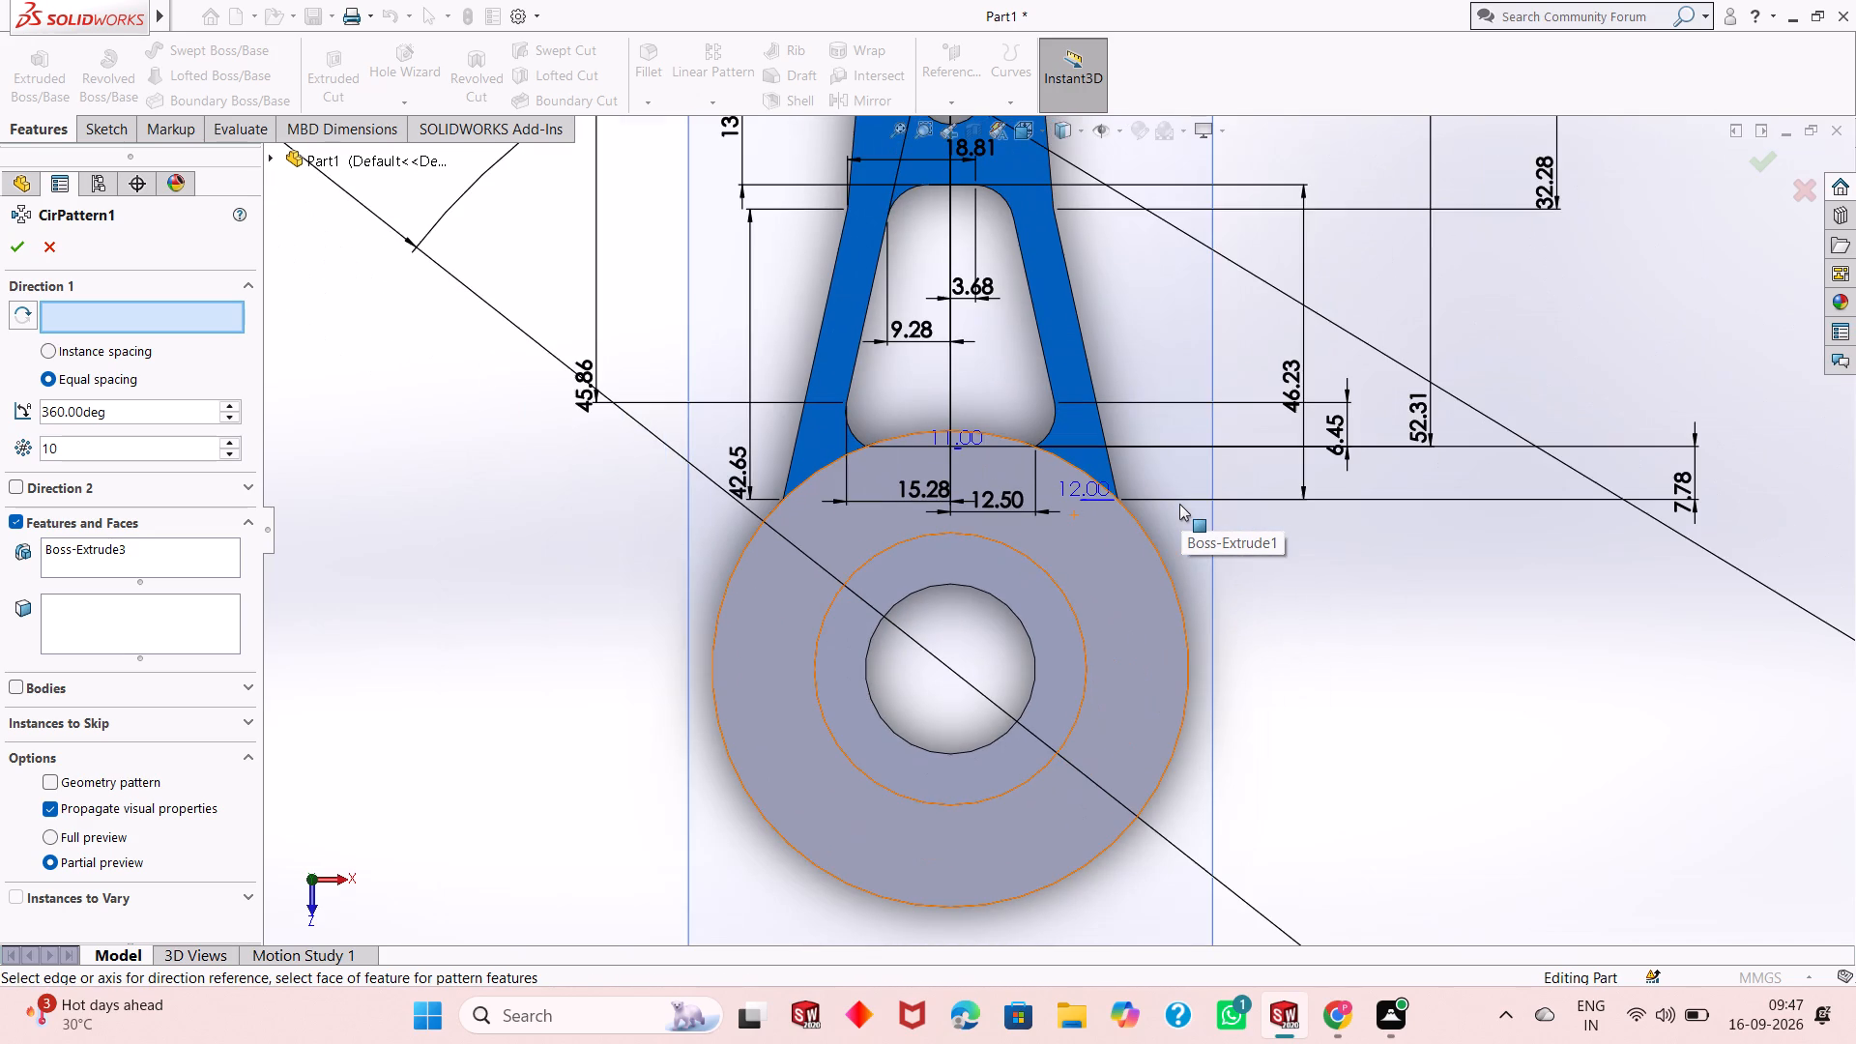
scroll(1179, 504, "up", 2)
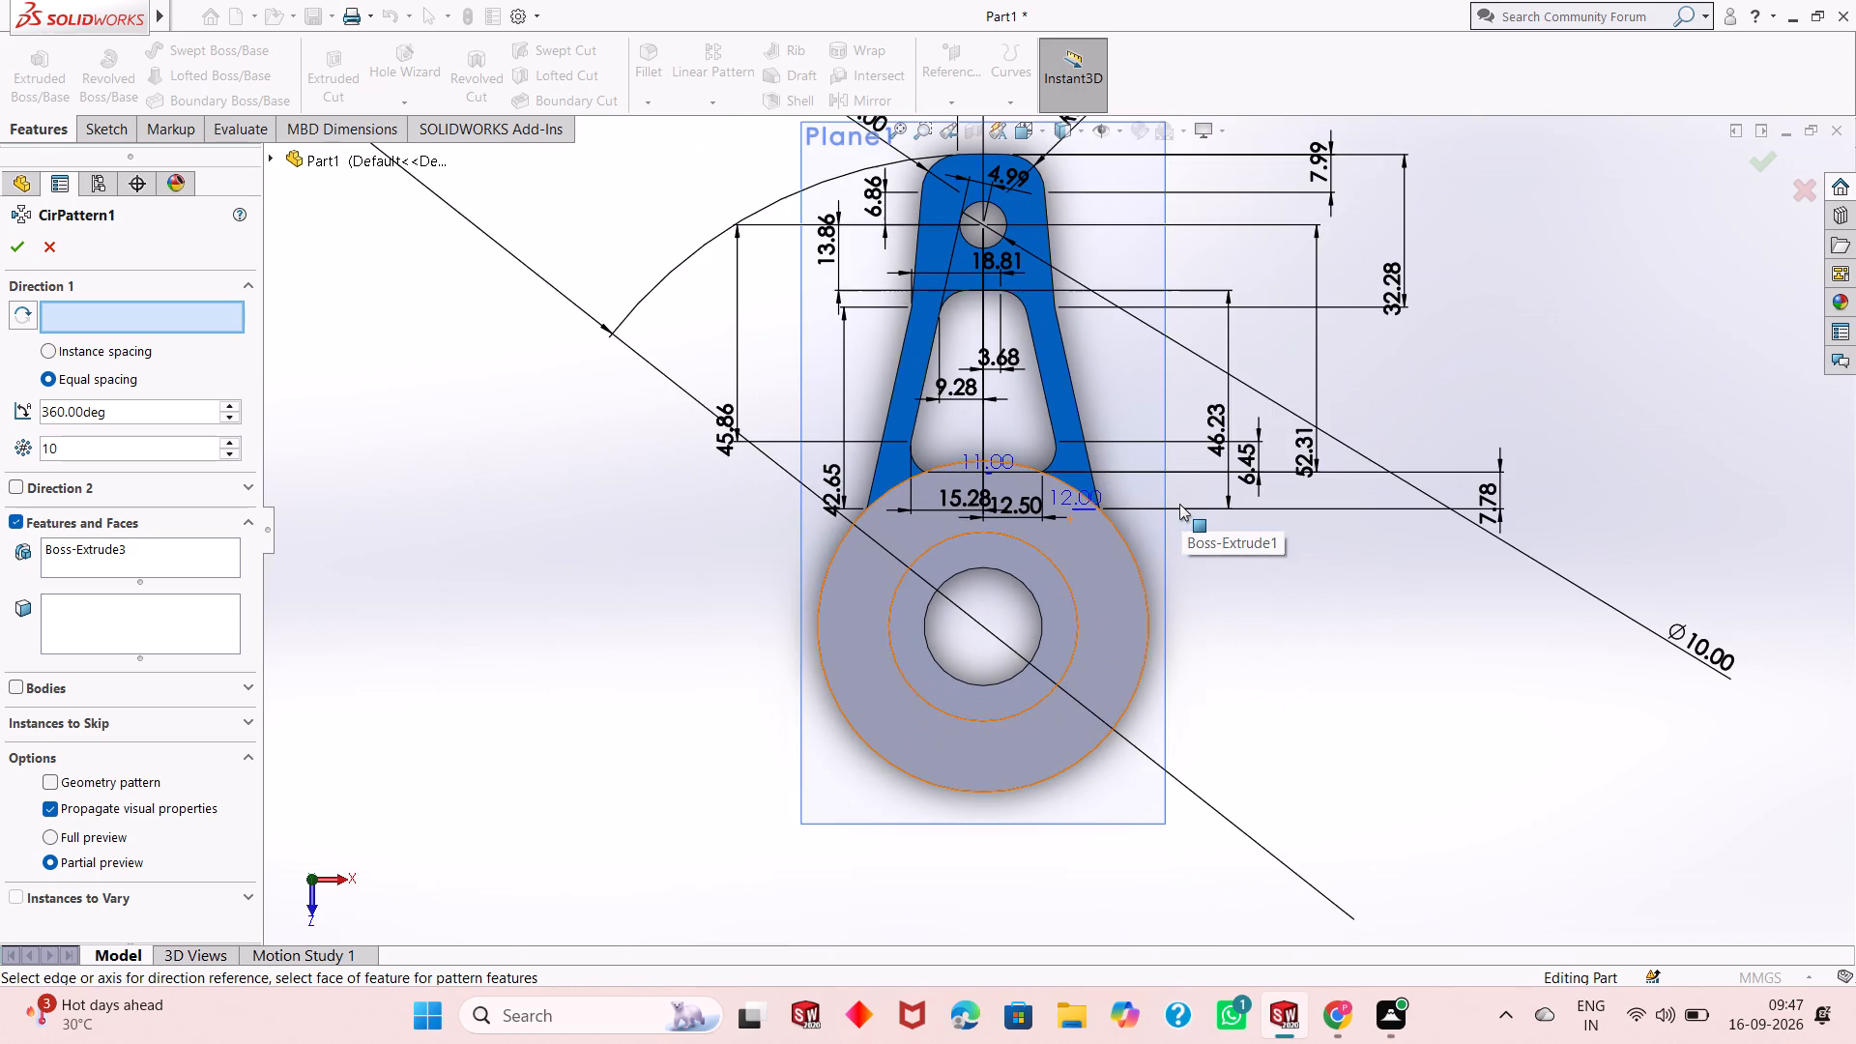
scroll(1179, 504, "up", 1)
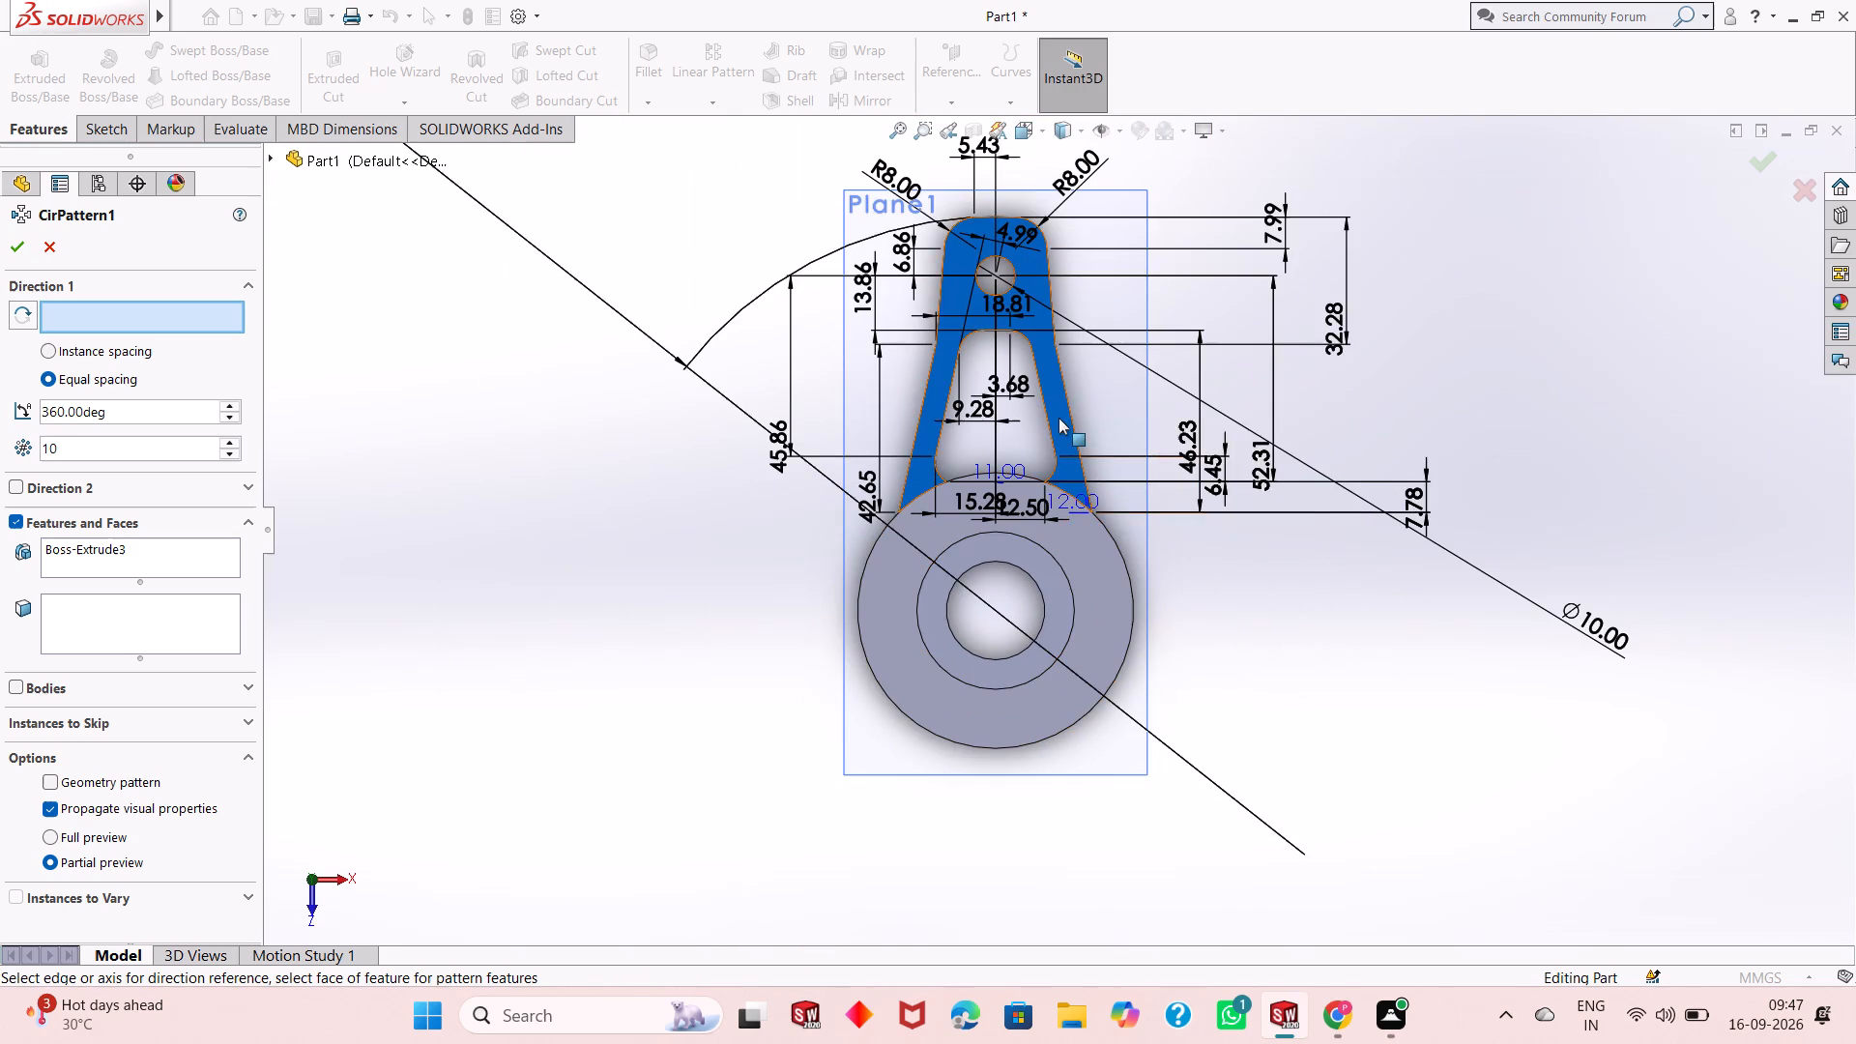
scroll(1058, 418, "down", 3)
scroll(1034, 495, "down", 2)
scroll(1057, 507, "up", 4)
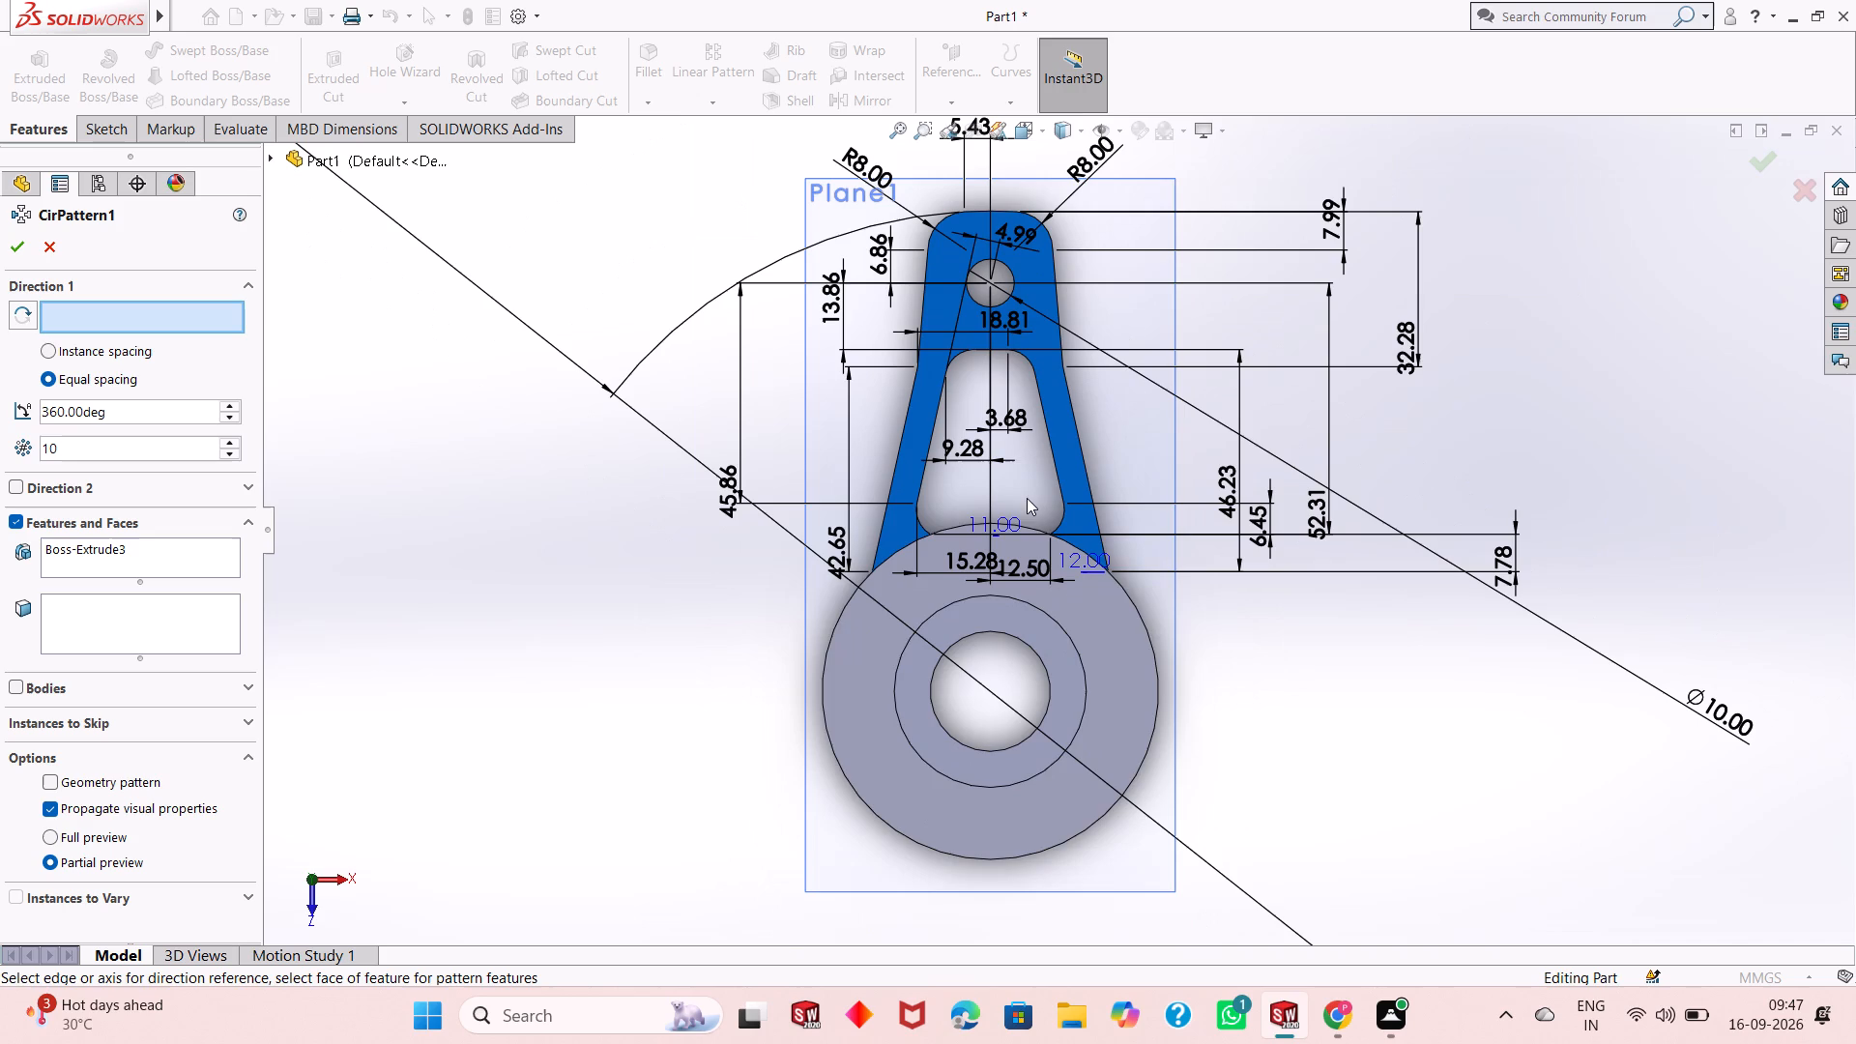
middle_click_drag(984, 420, 1183, 397)
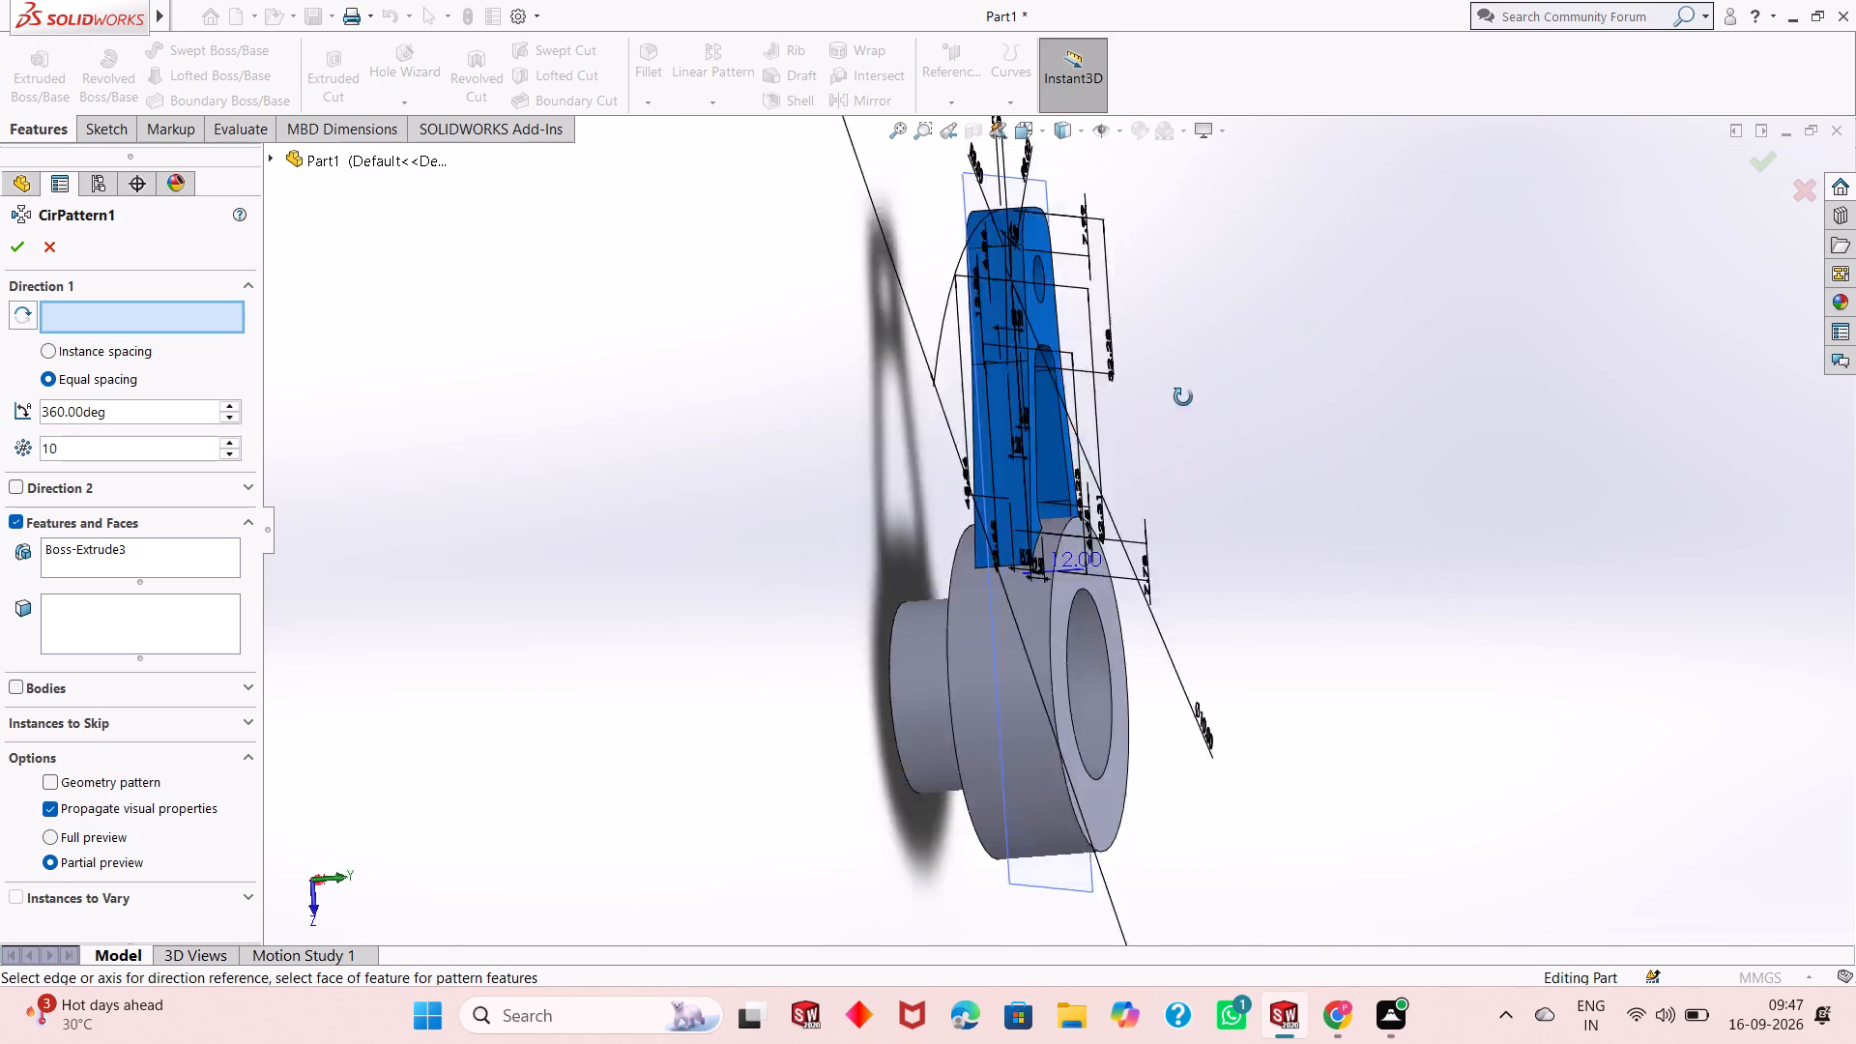
middle_click_drag(1183, 397, 1003, 423)
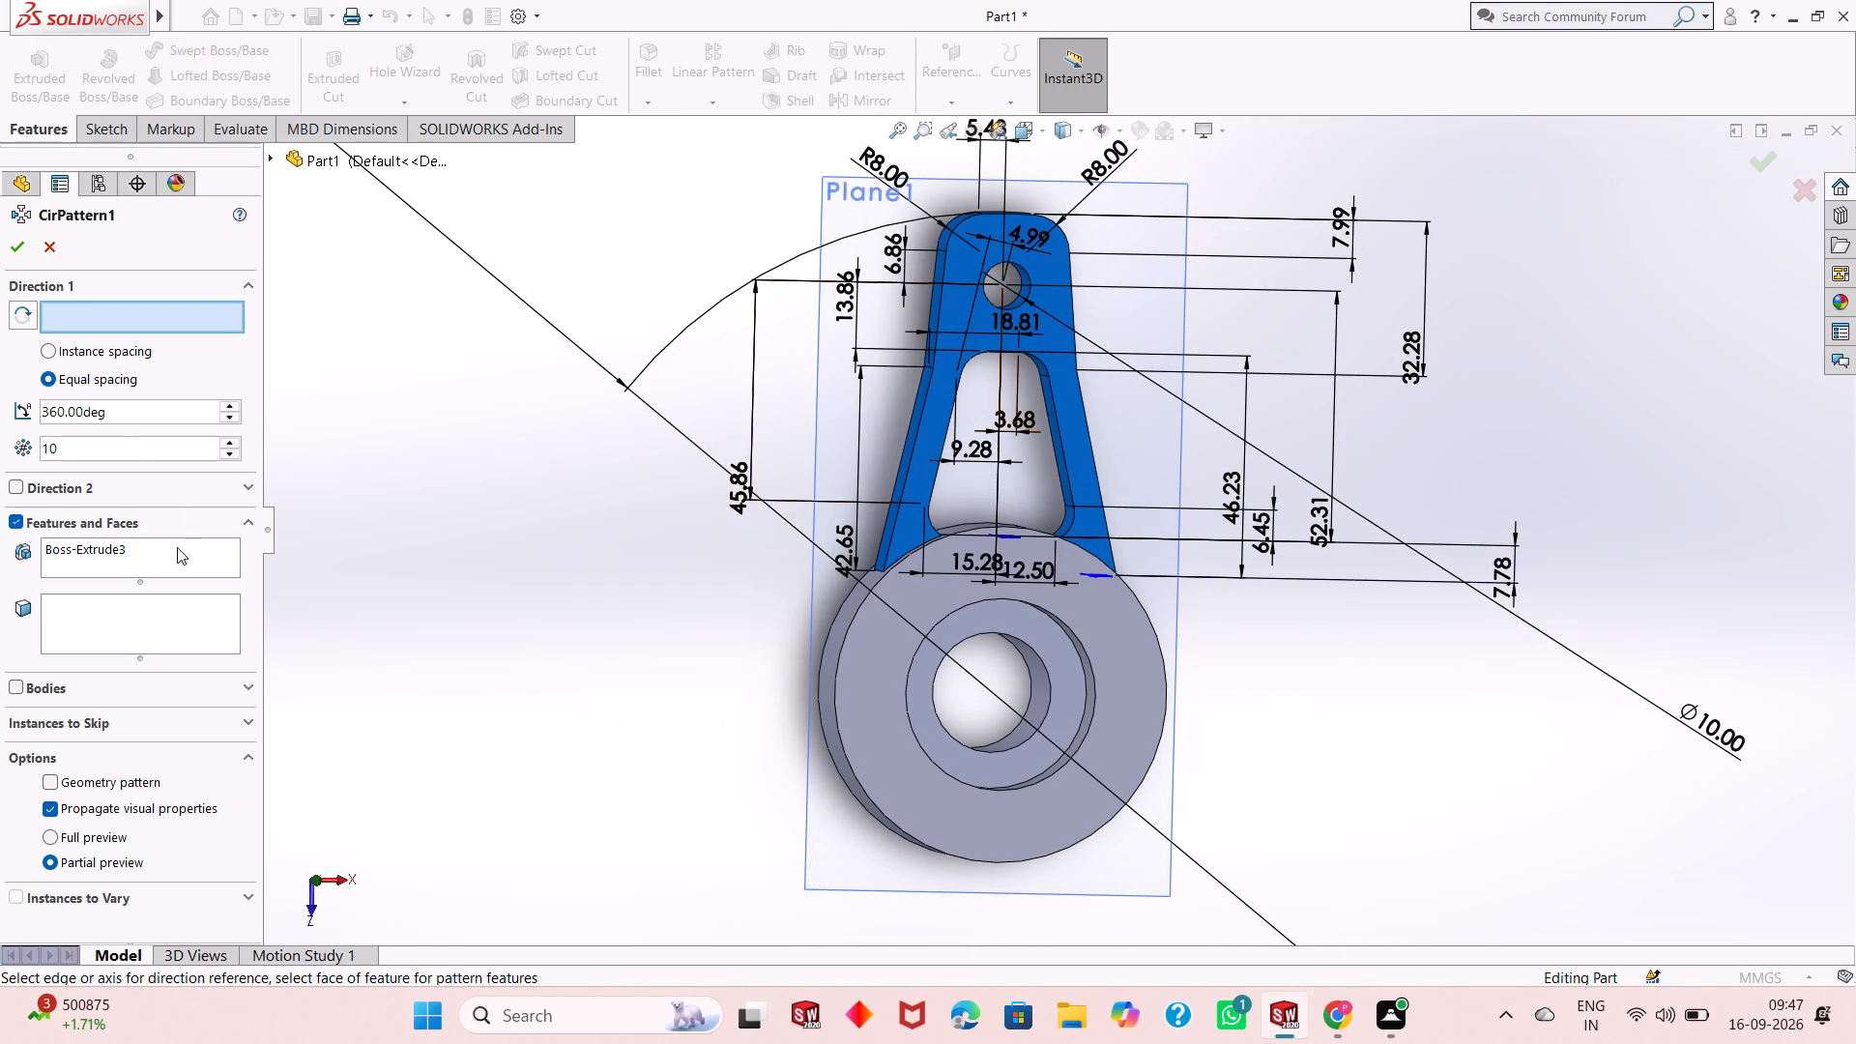
scroll(184, 640, "down", 4)
double_click(130, 446)
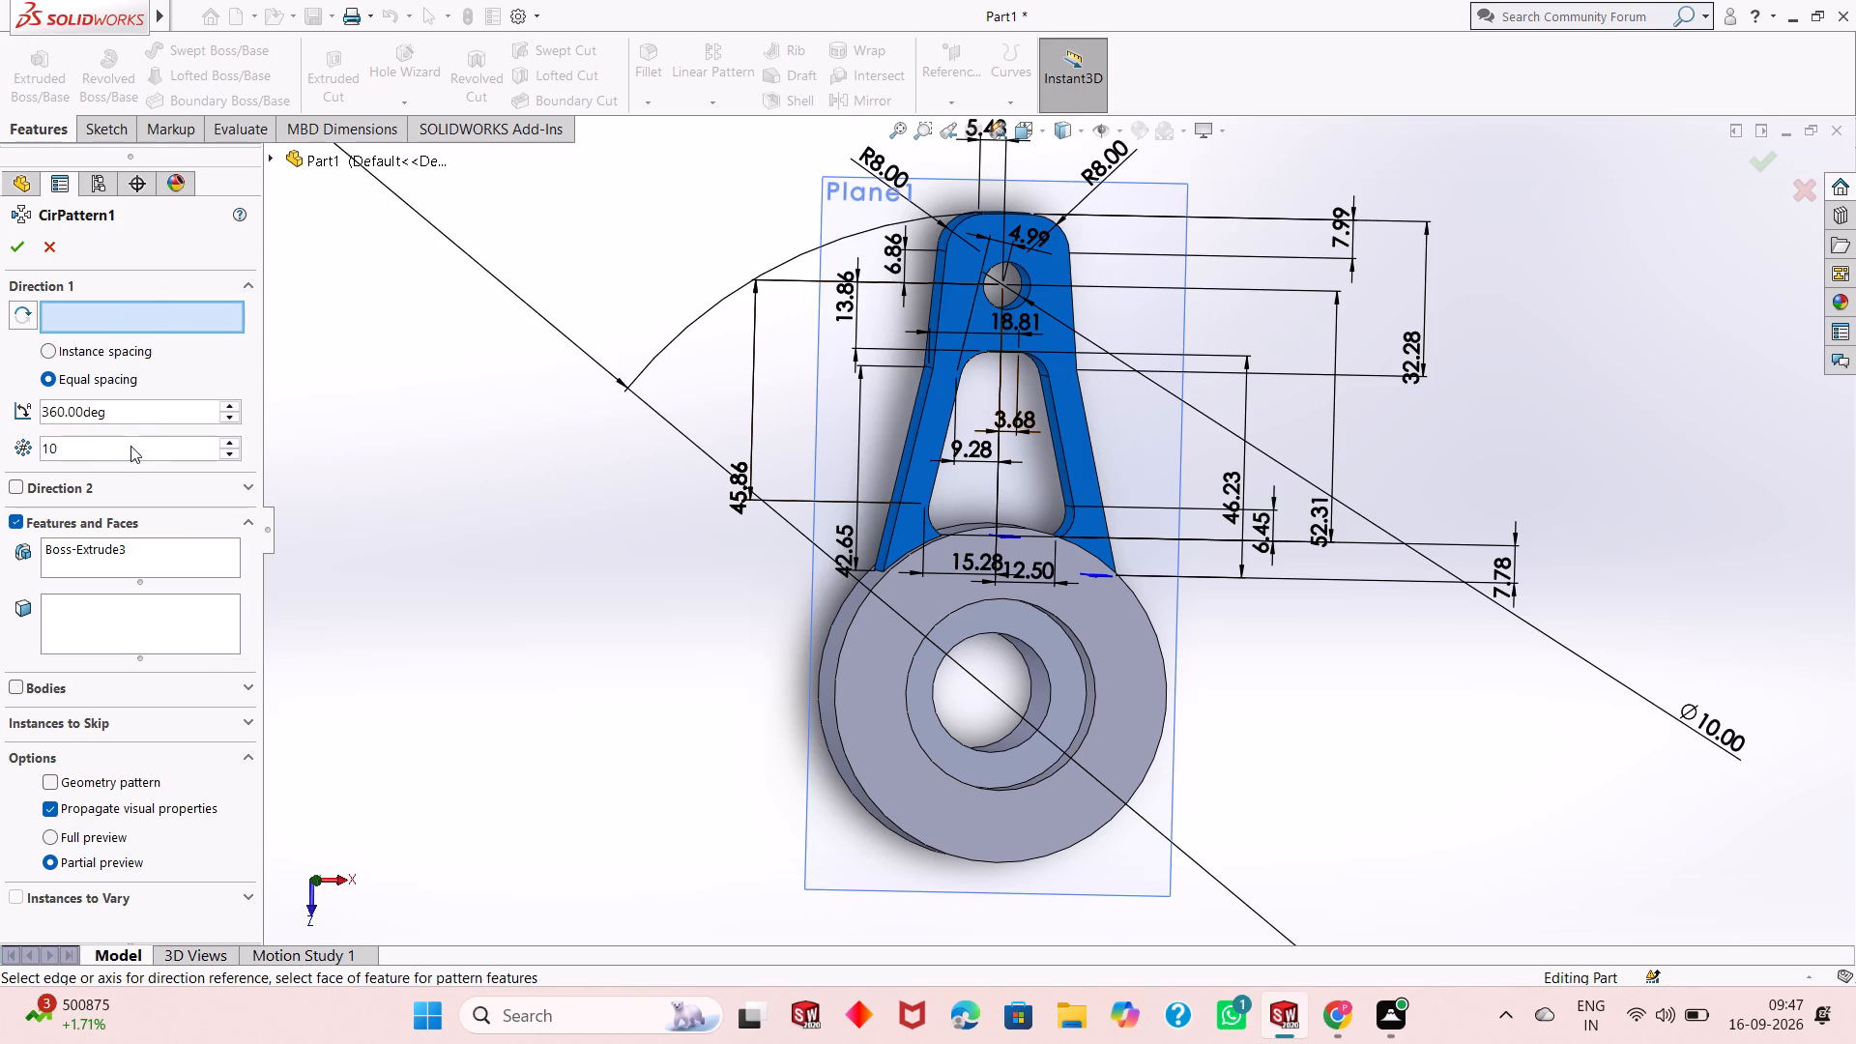
key("3")
key("Return")
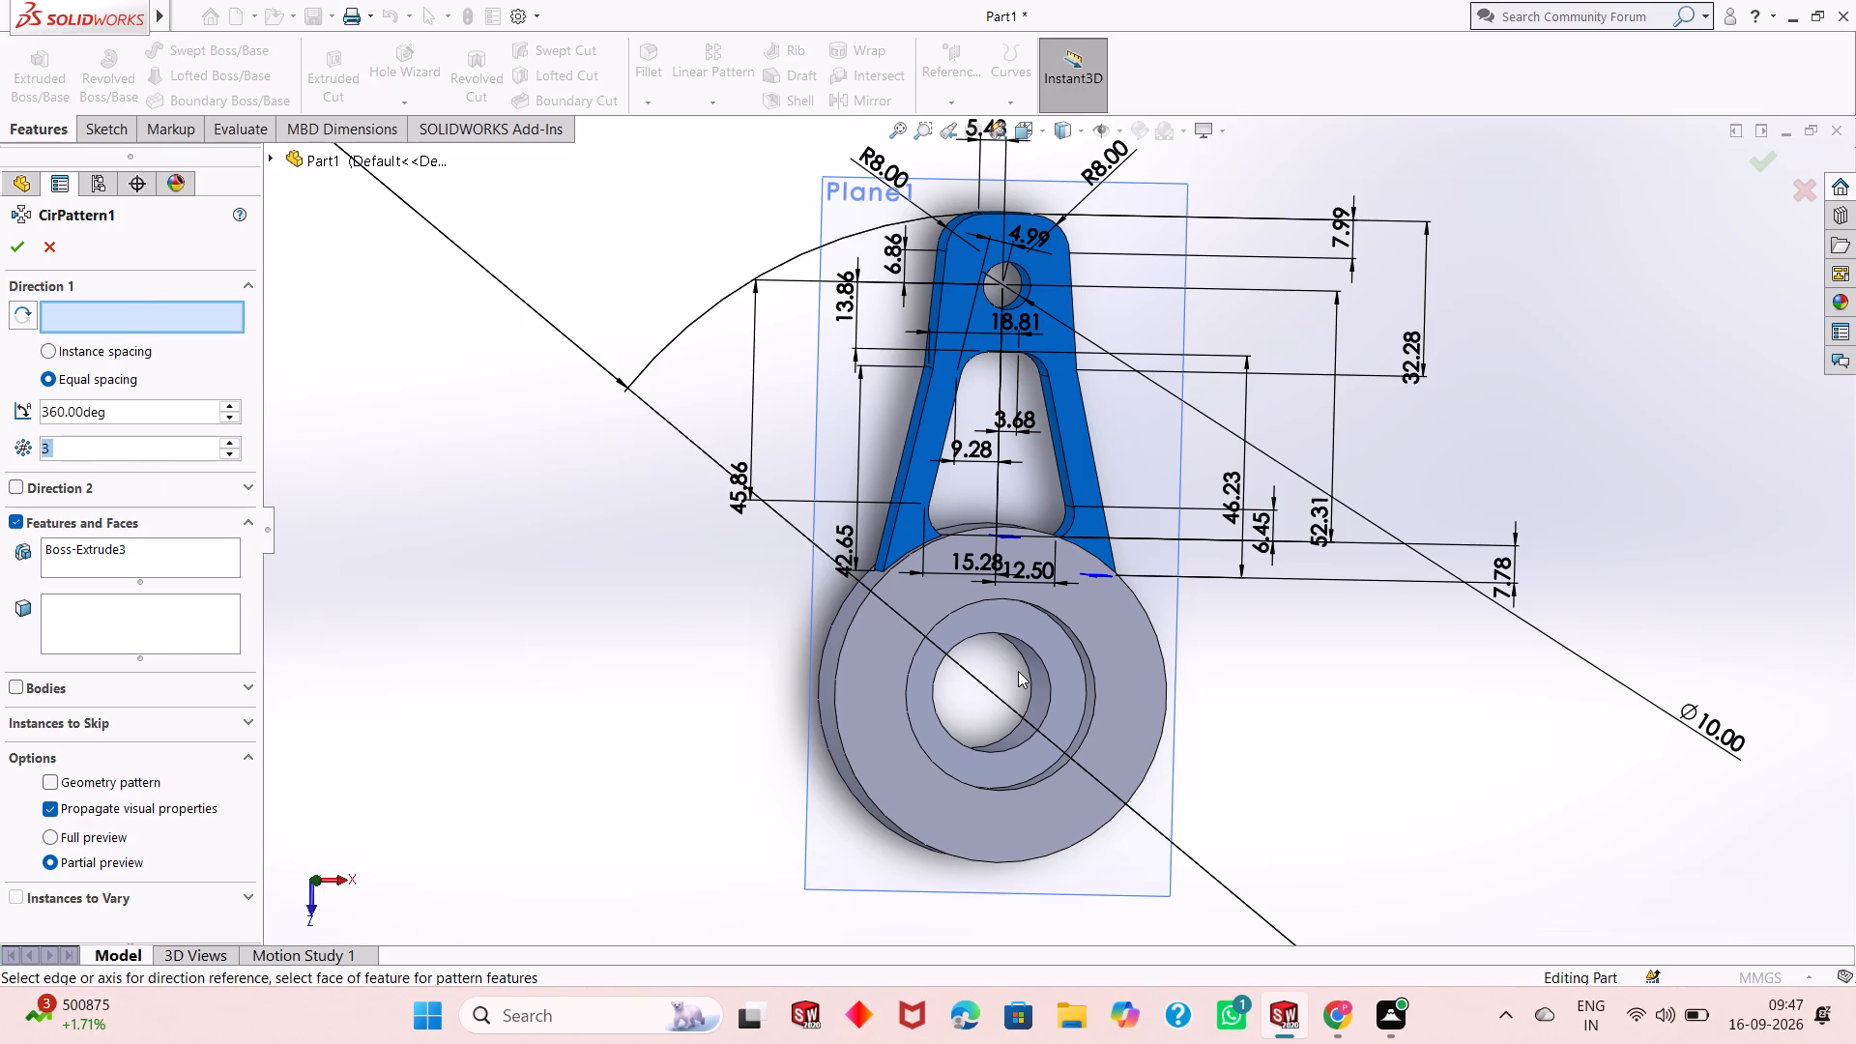
key("ctrl+8")
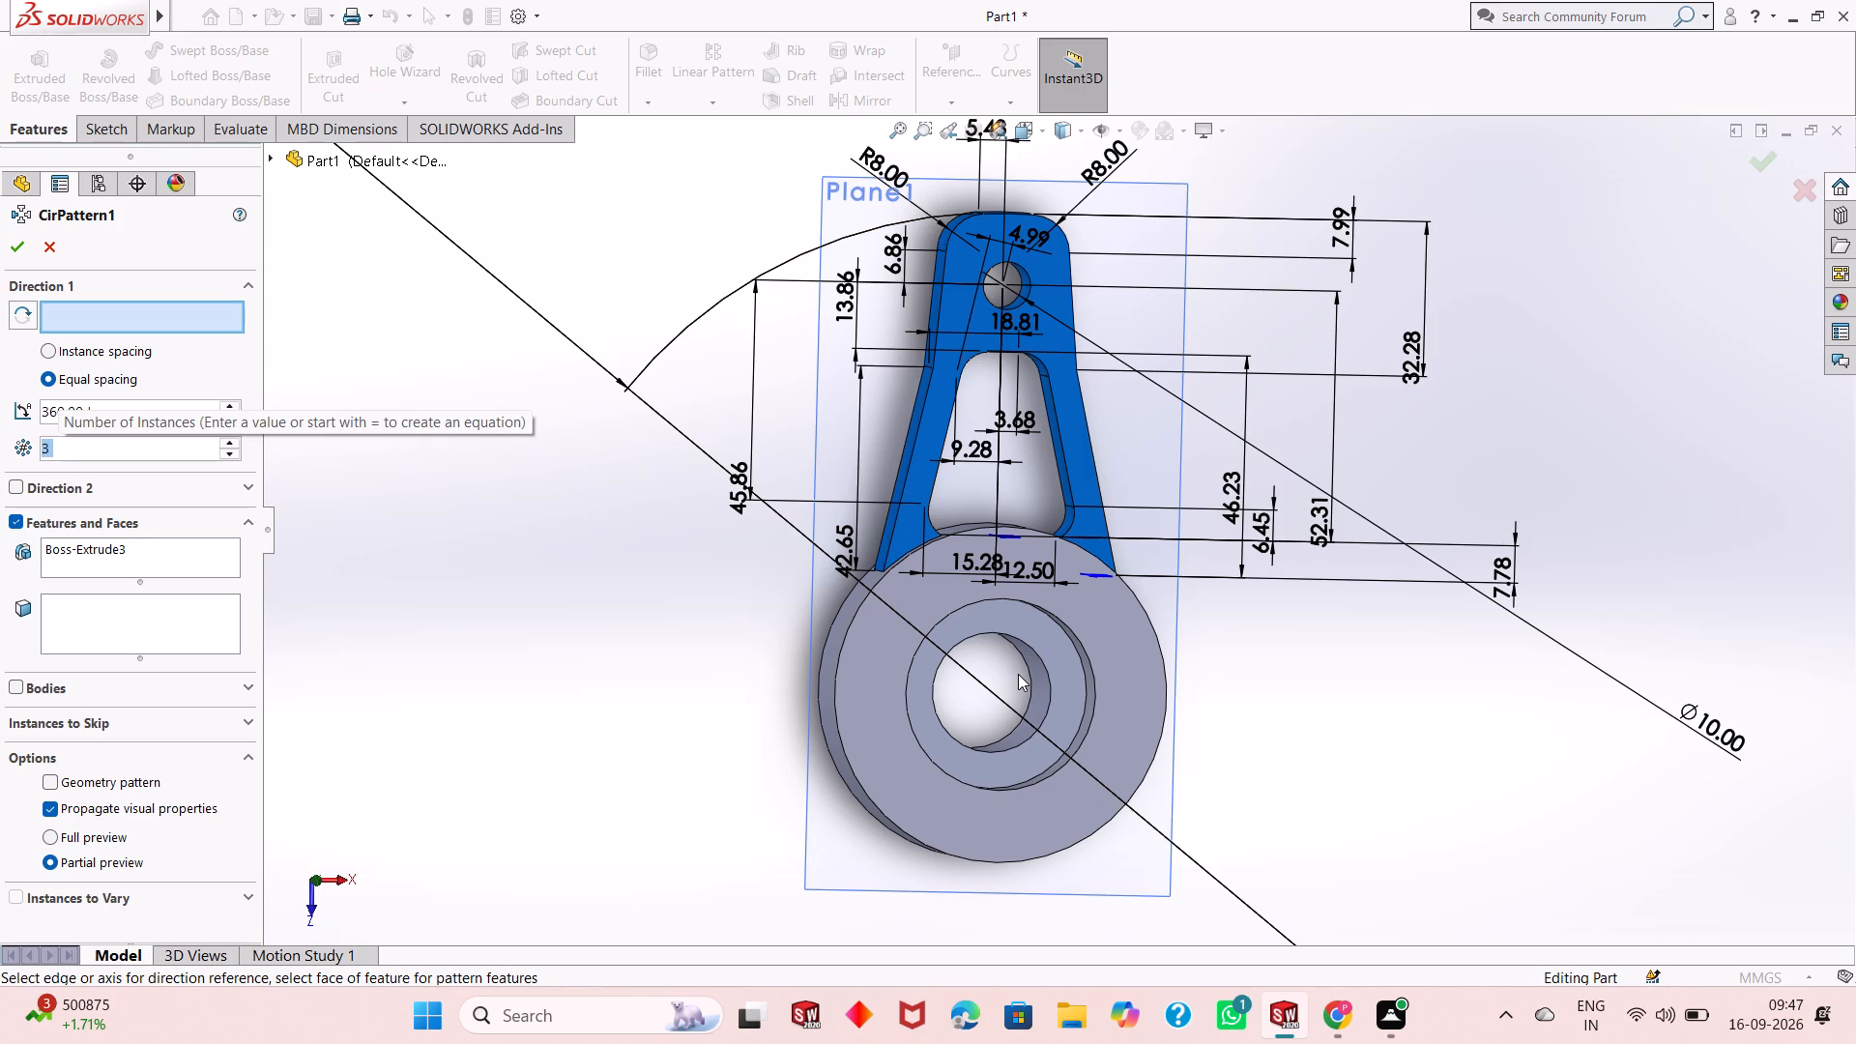
key("ctrl+8")
middle_click_drag(1133, 734, 1099, 690)
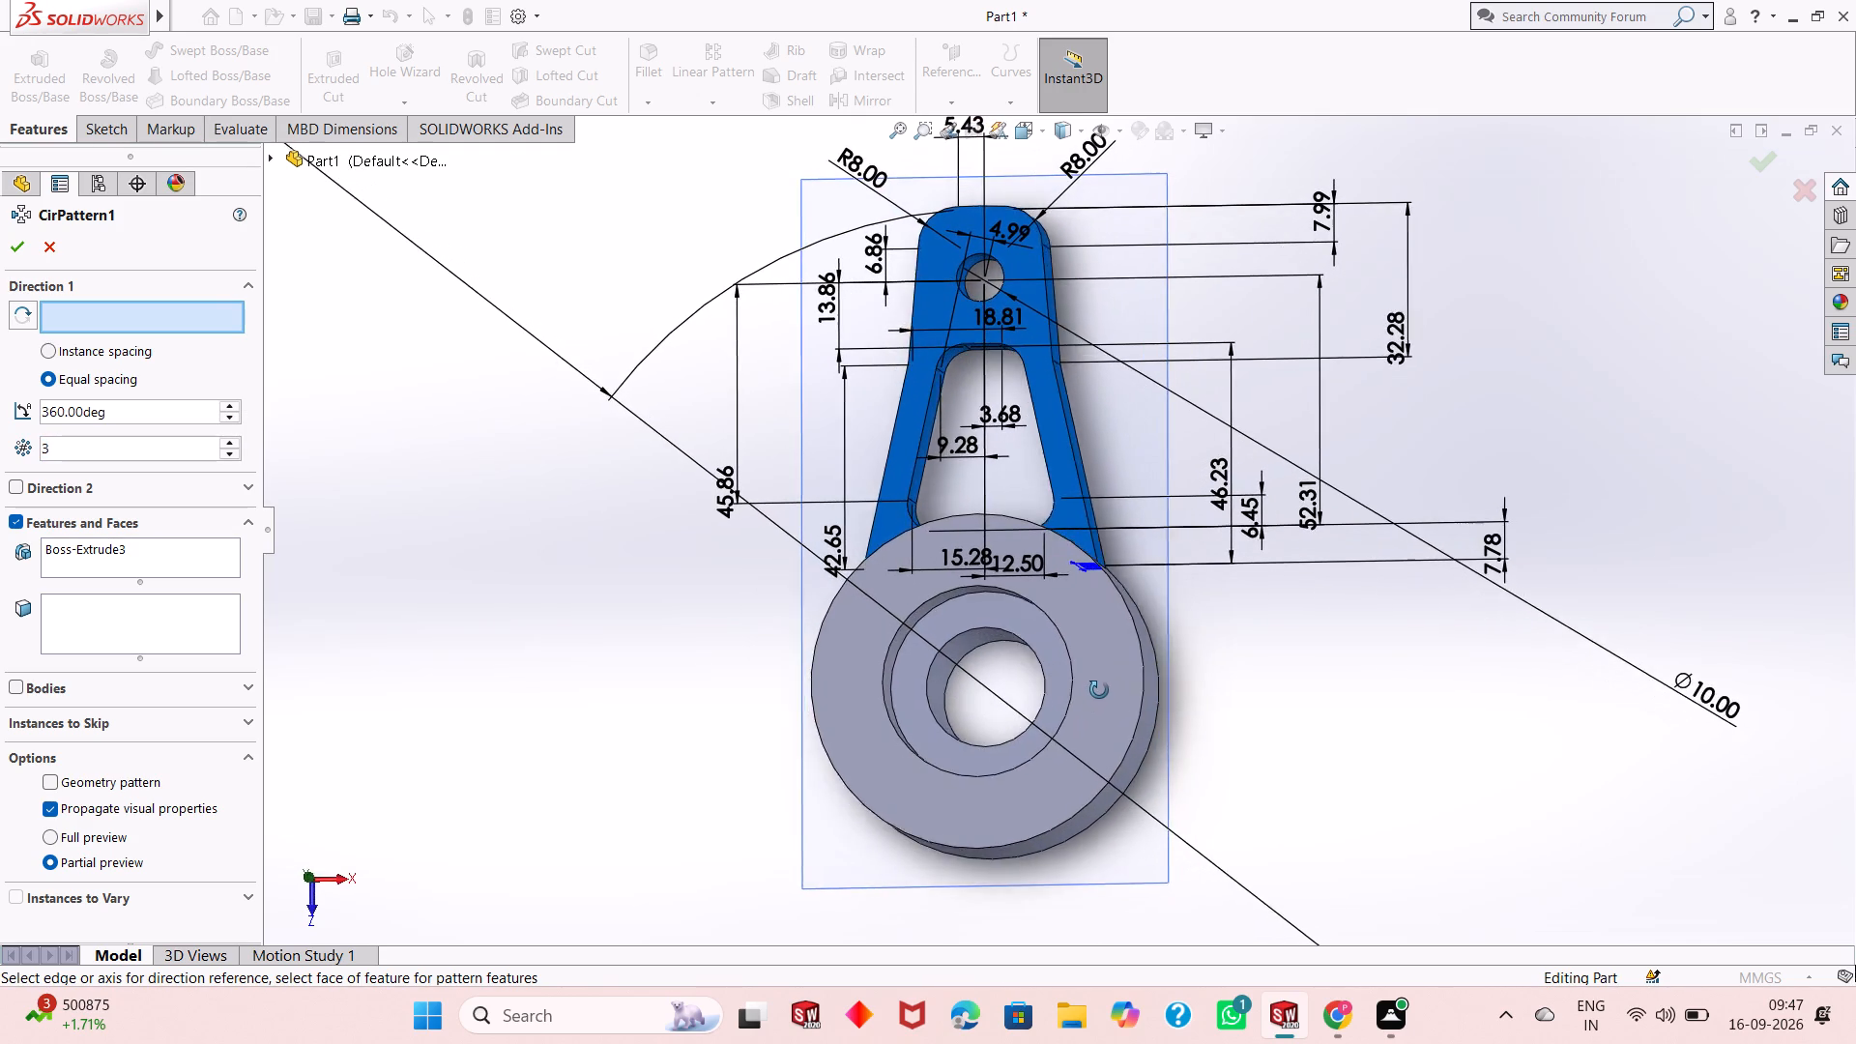
middle_click_drag(1099, 690, 1087, 706)
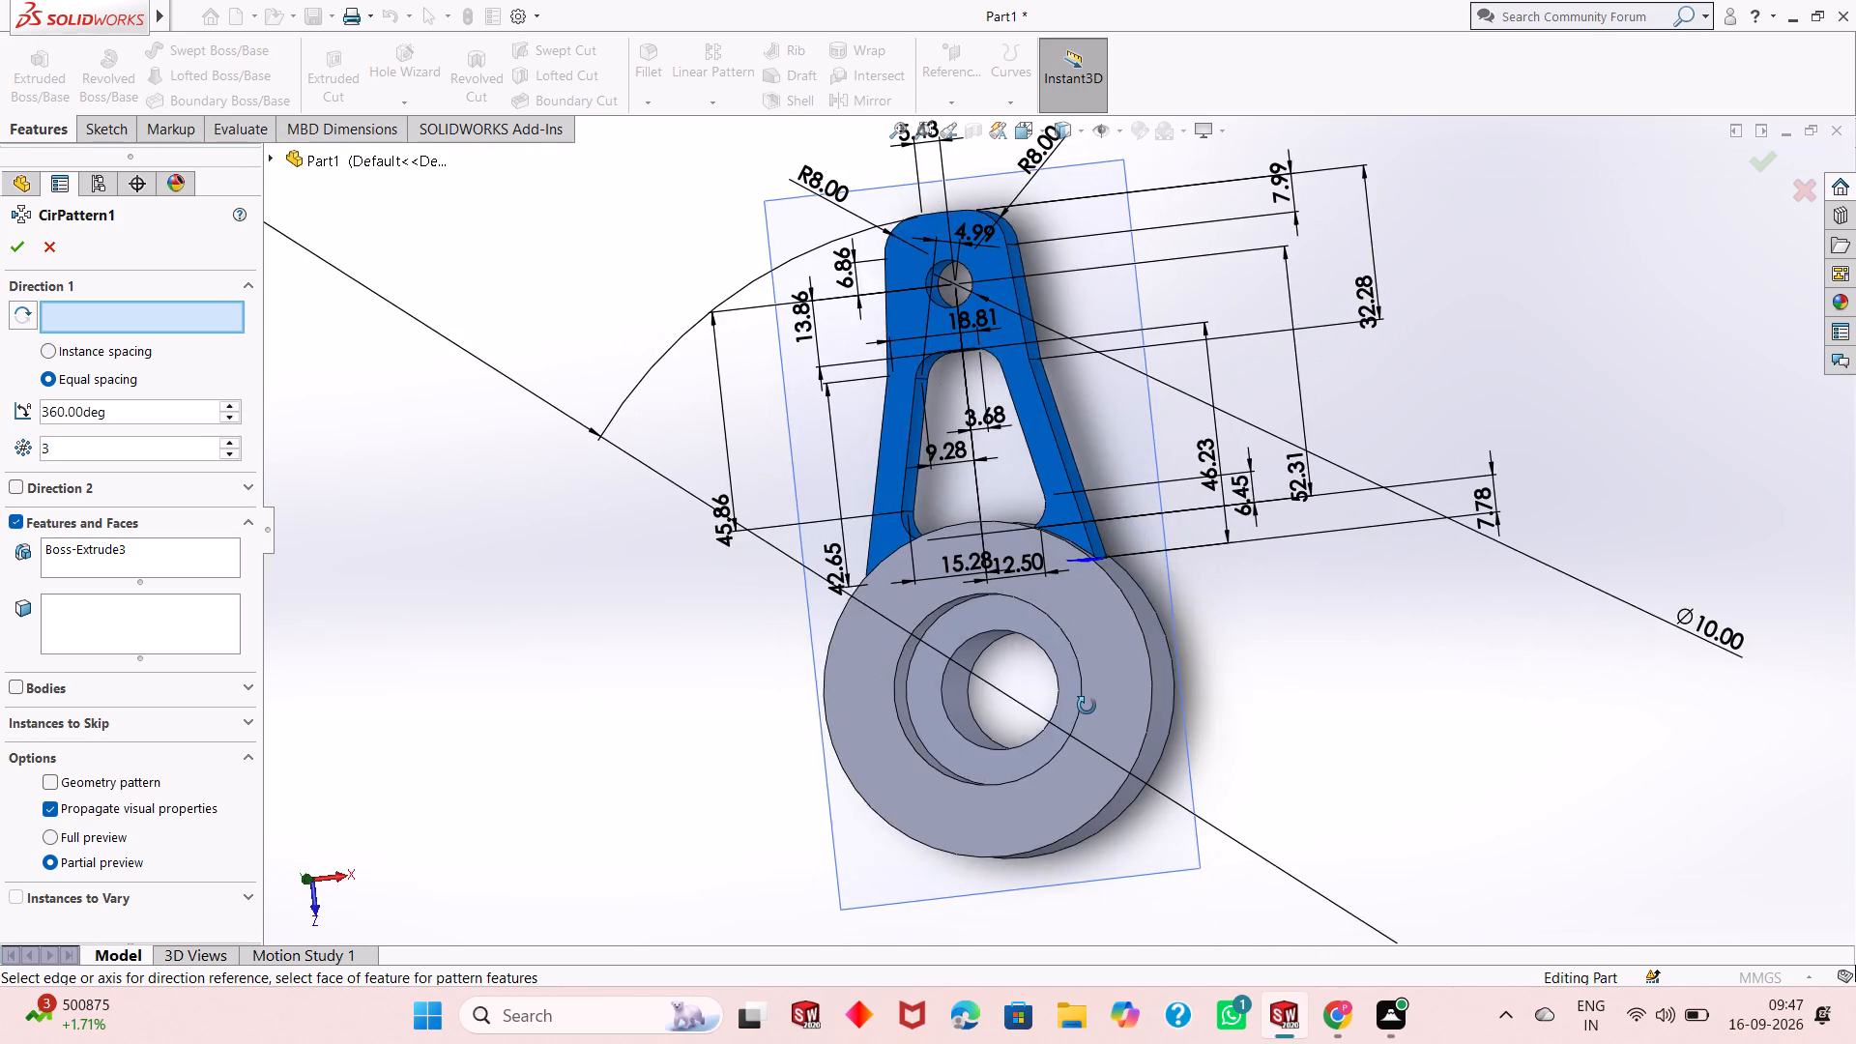
middle_click_drag(1087, 706, 1130, 700)
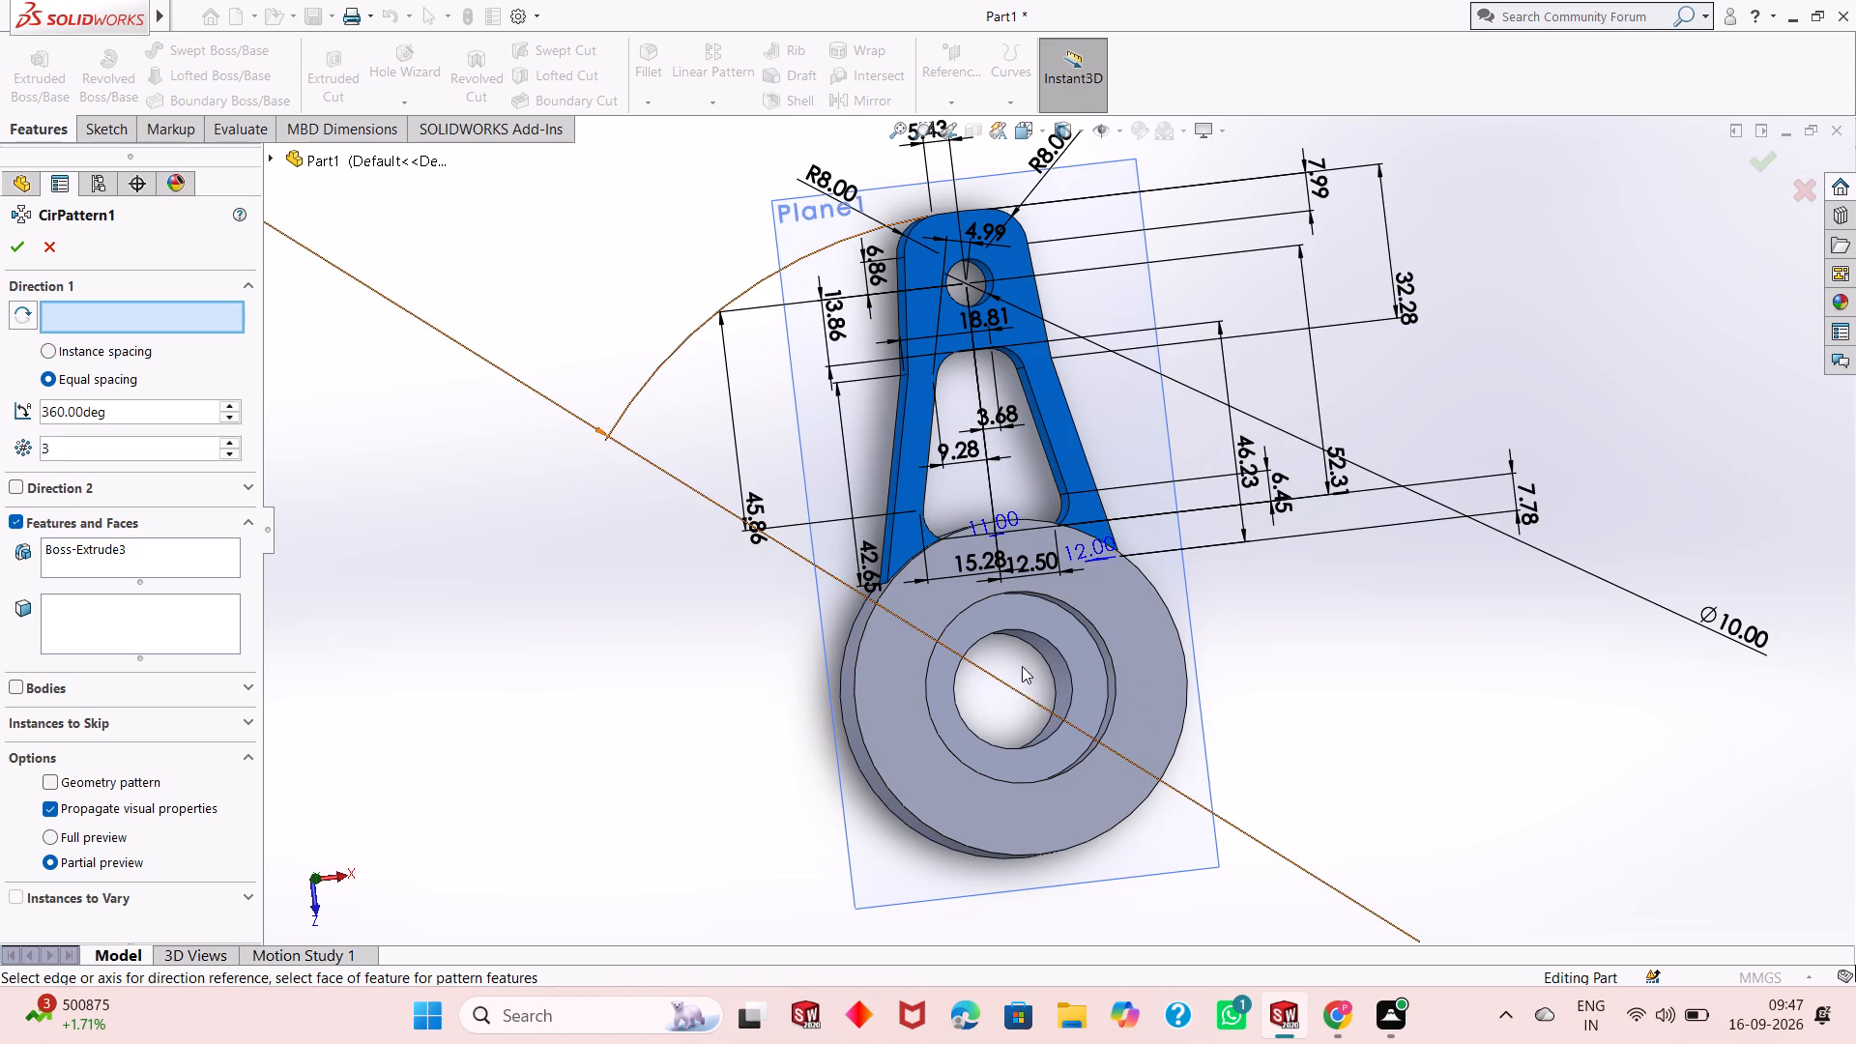
left_click(1047, 640)
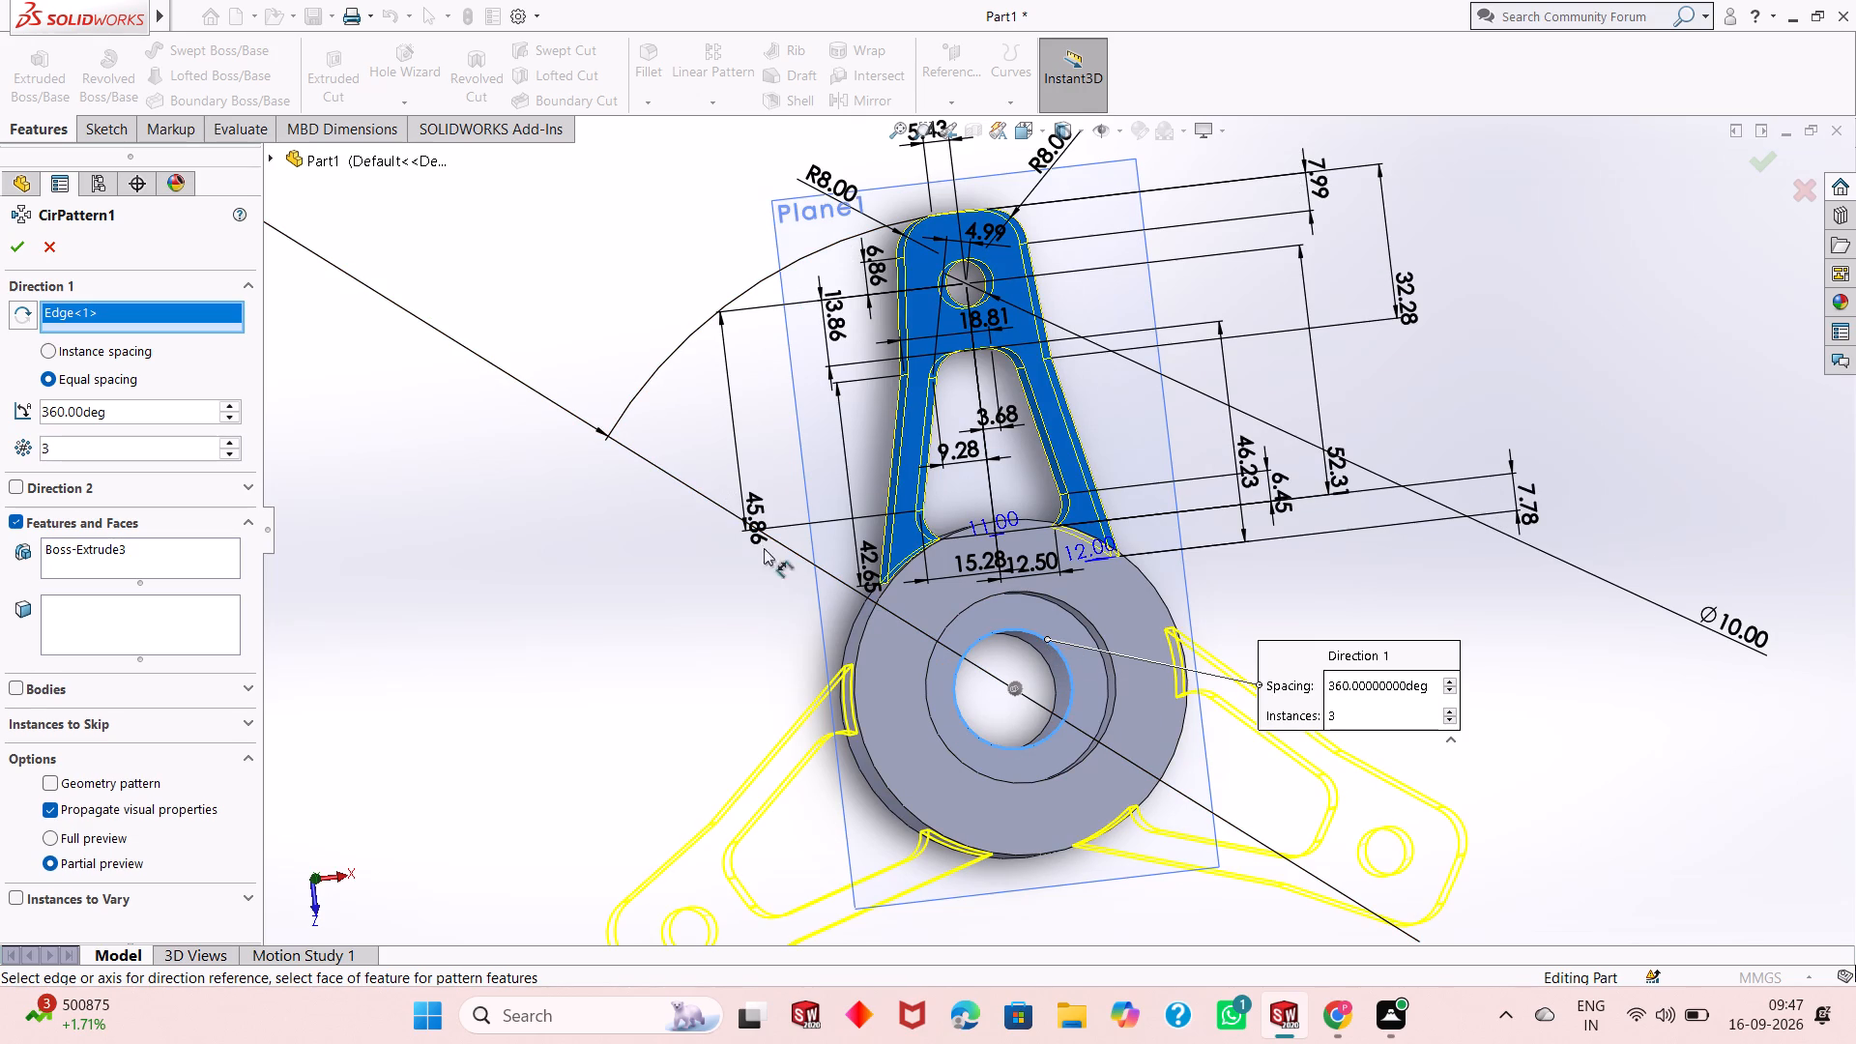
left_click(12, 250)
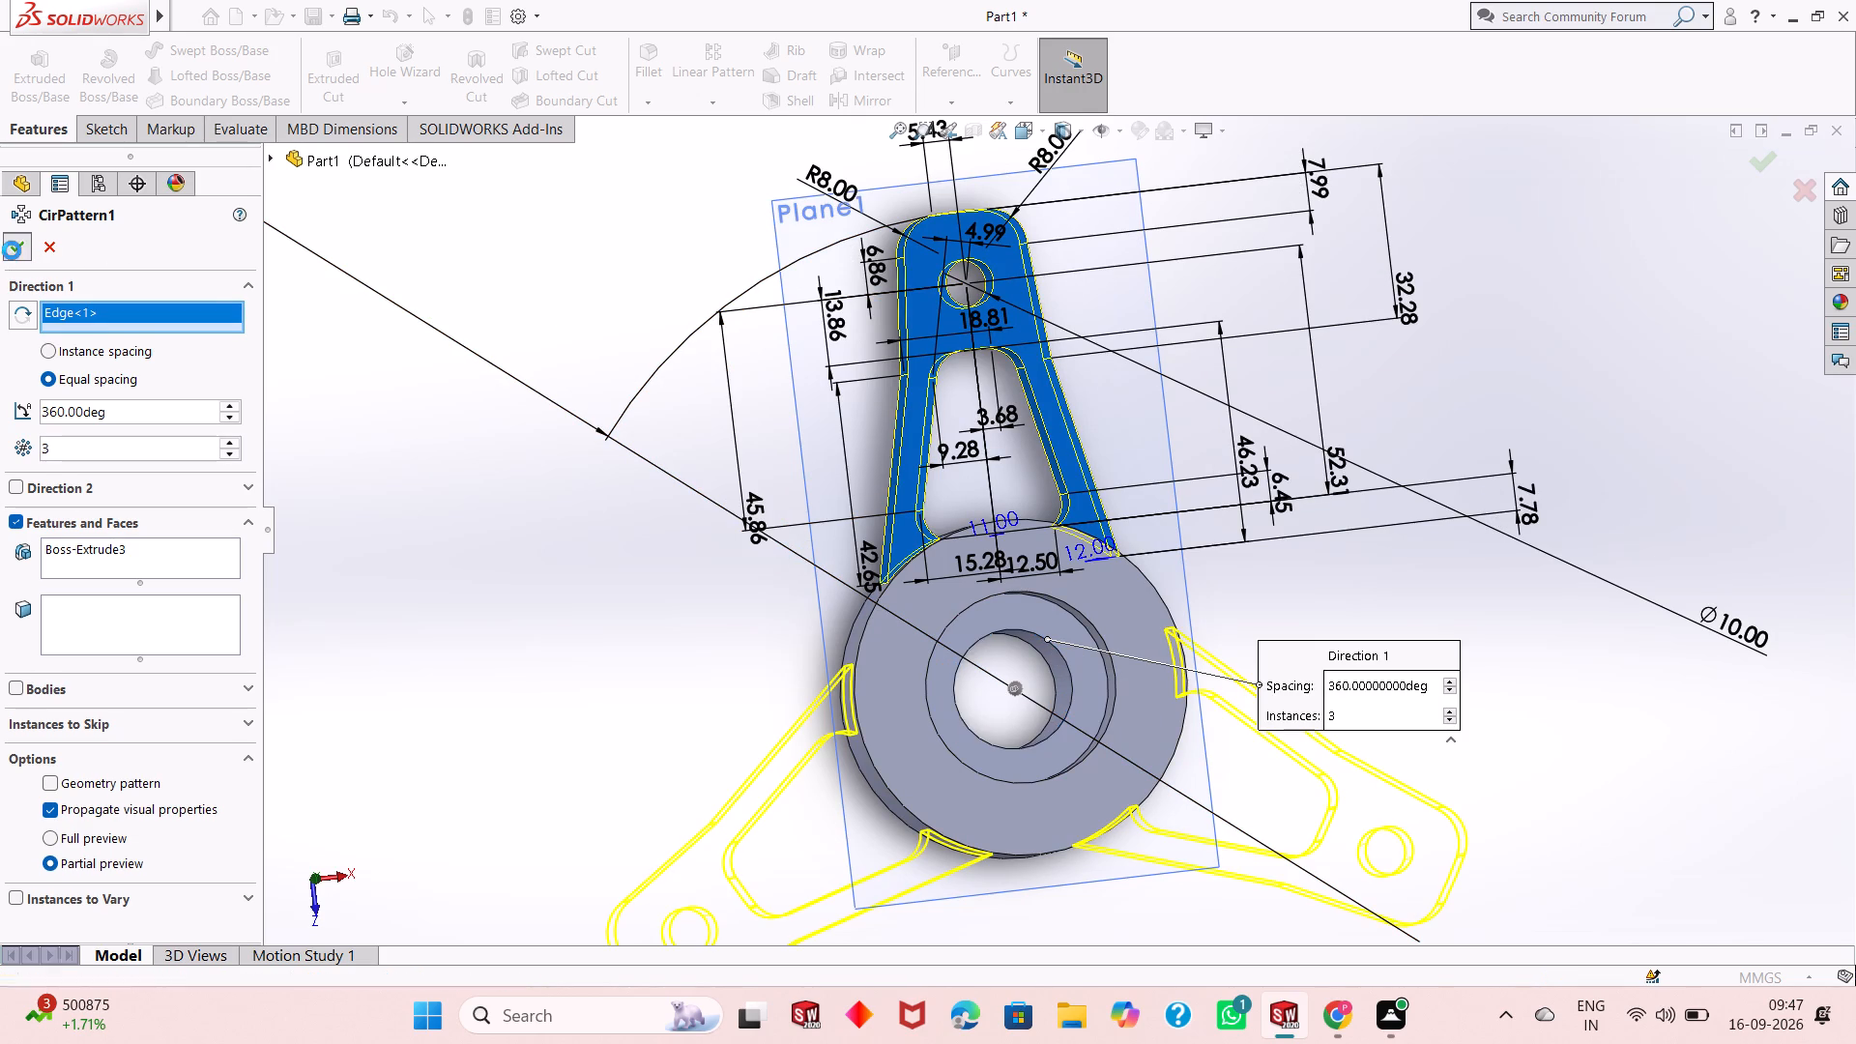
Hide the reference plane Plane1 that frames the three-armed part.
scroll(1121, 719, "up", 3)
scroll(1084, 623, "down", 2)
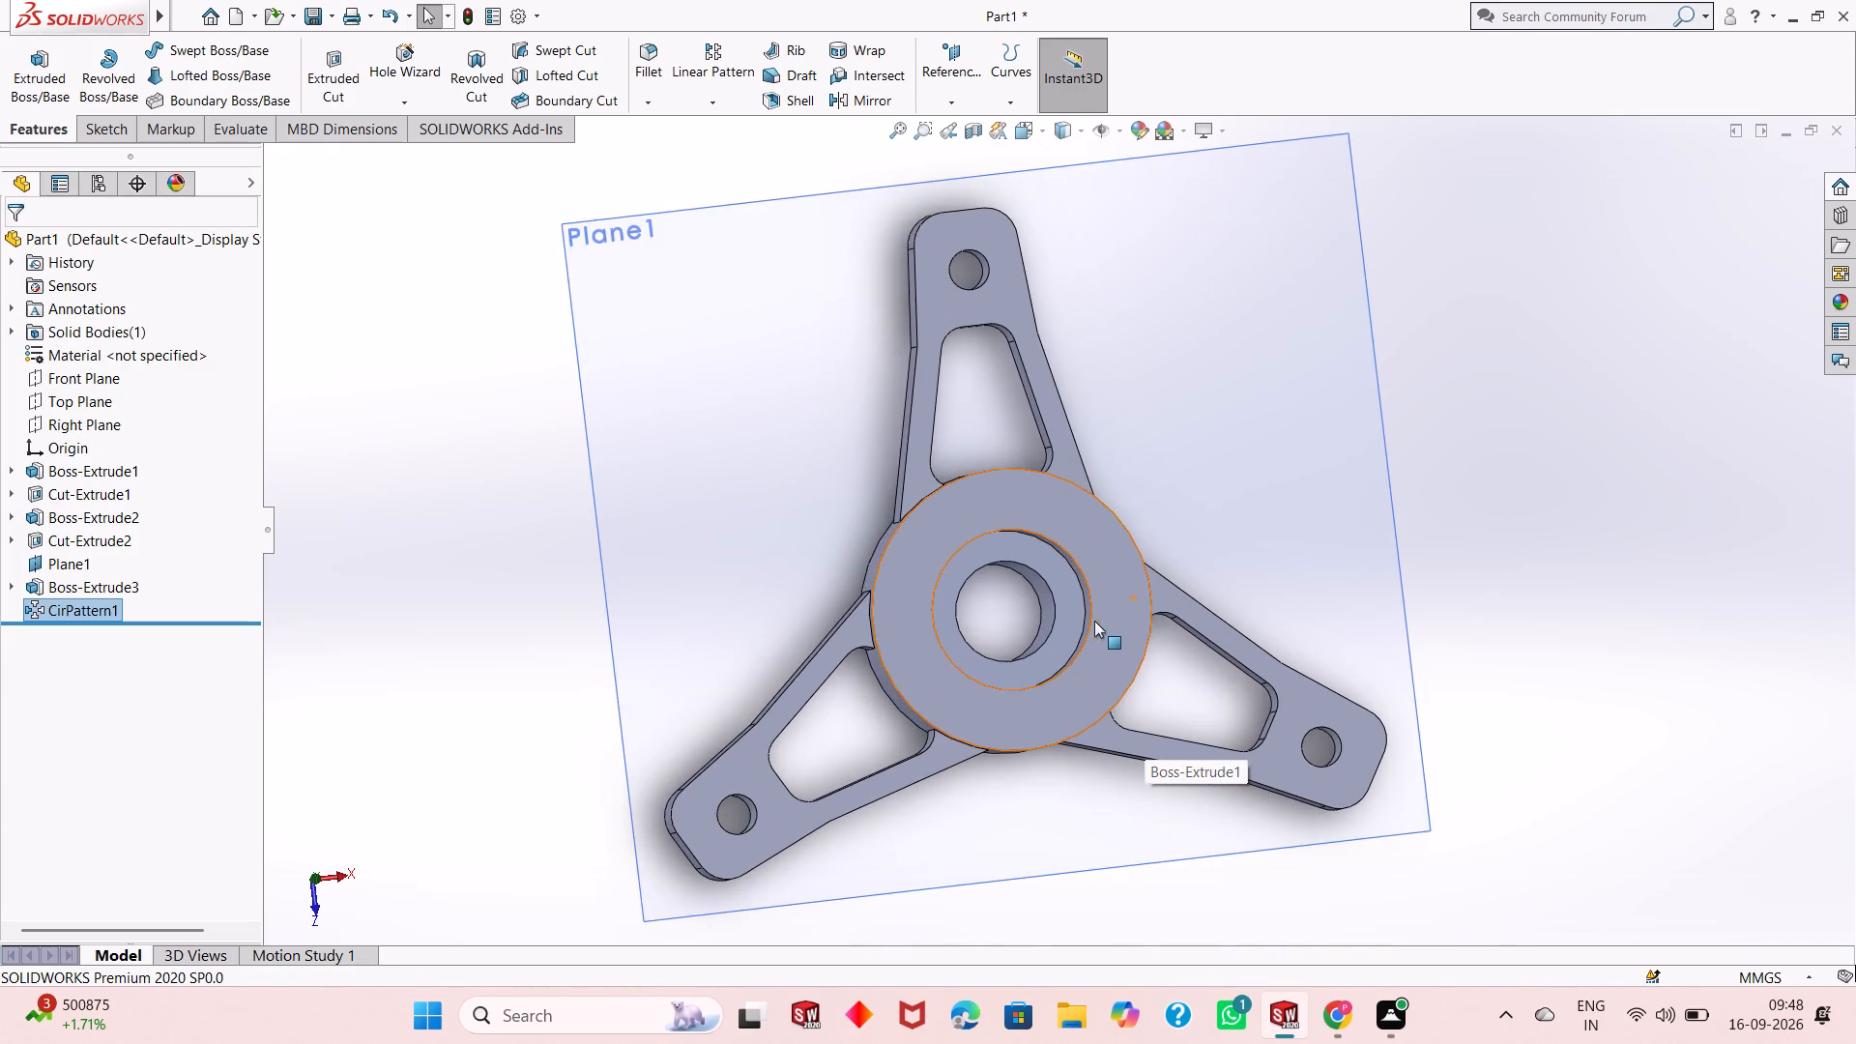
middle_click_drag(1129, 650, 1088, 460)
scroll(1088, 460, "up", 1)
scroll(1043, 486, "down", 2)
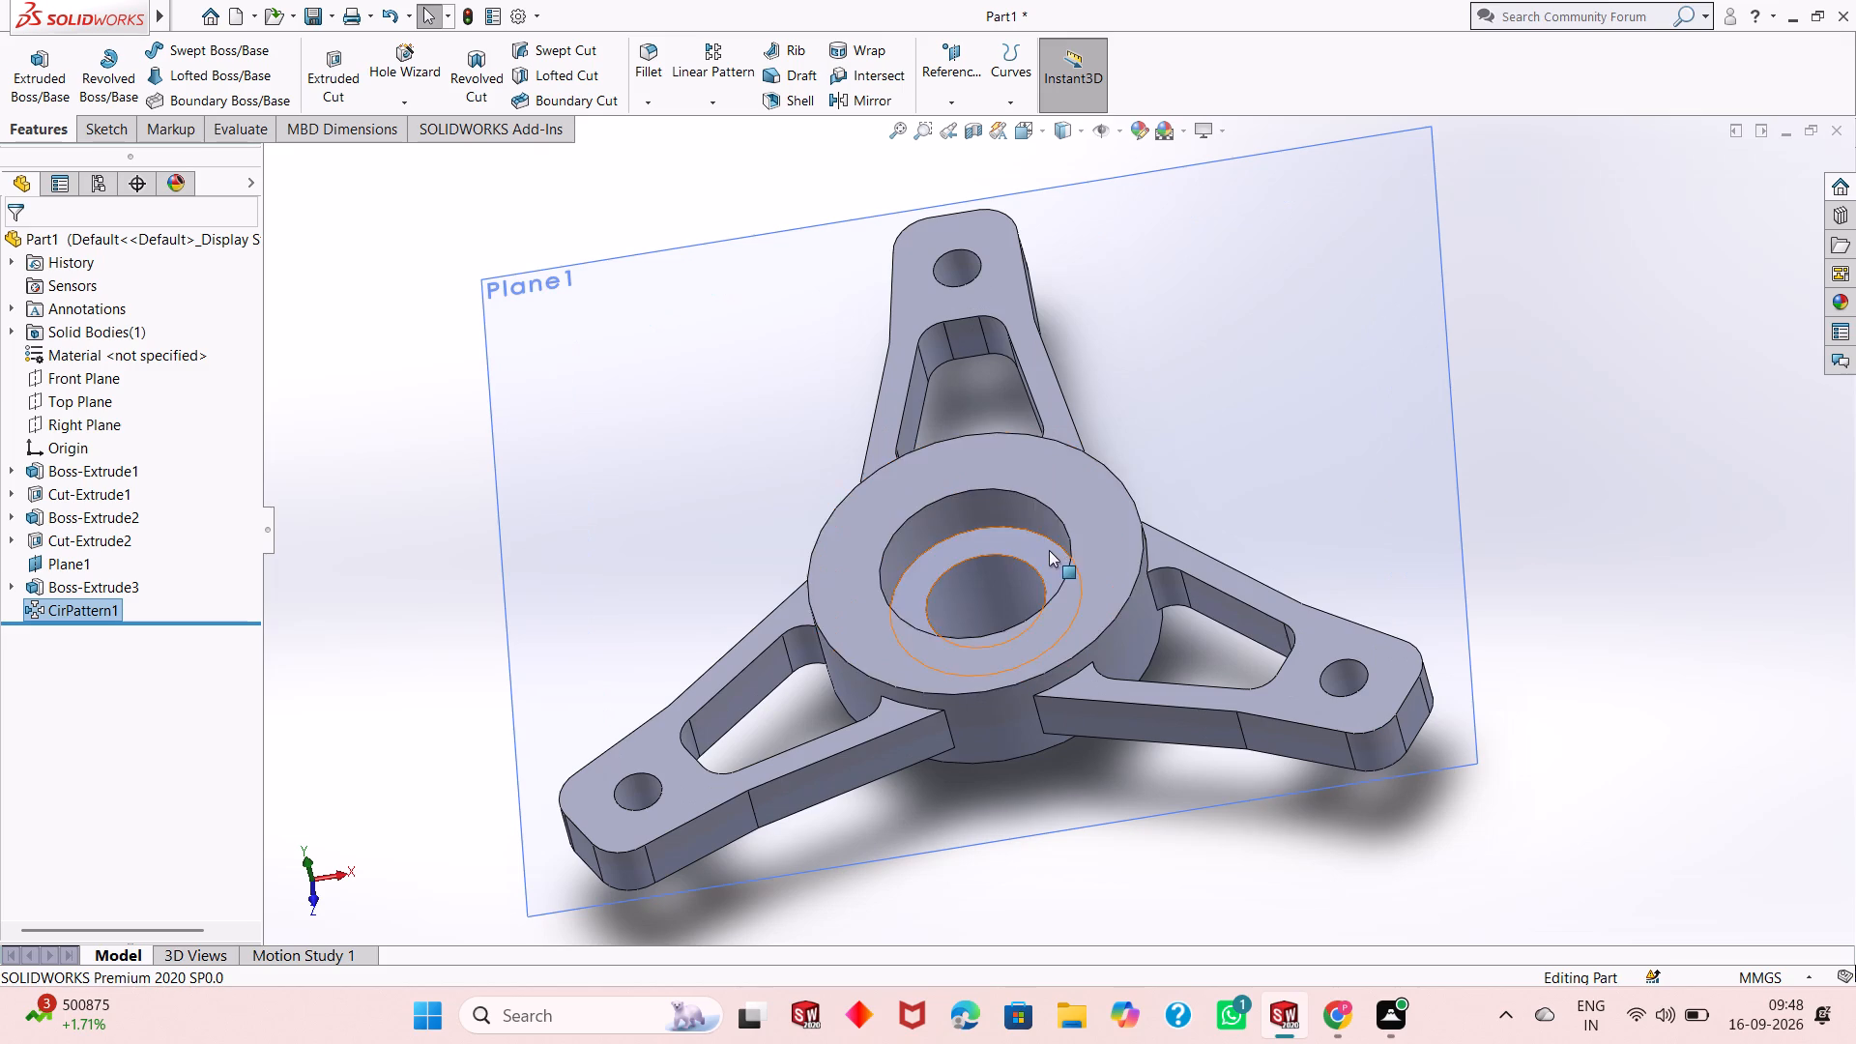
middle_click_drag(1049, 550, 1049, 519)
scroll(1049, 519, "up", 1)
right_click(1200, 321)
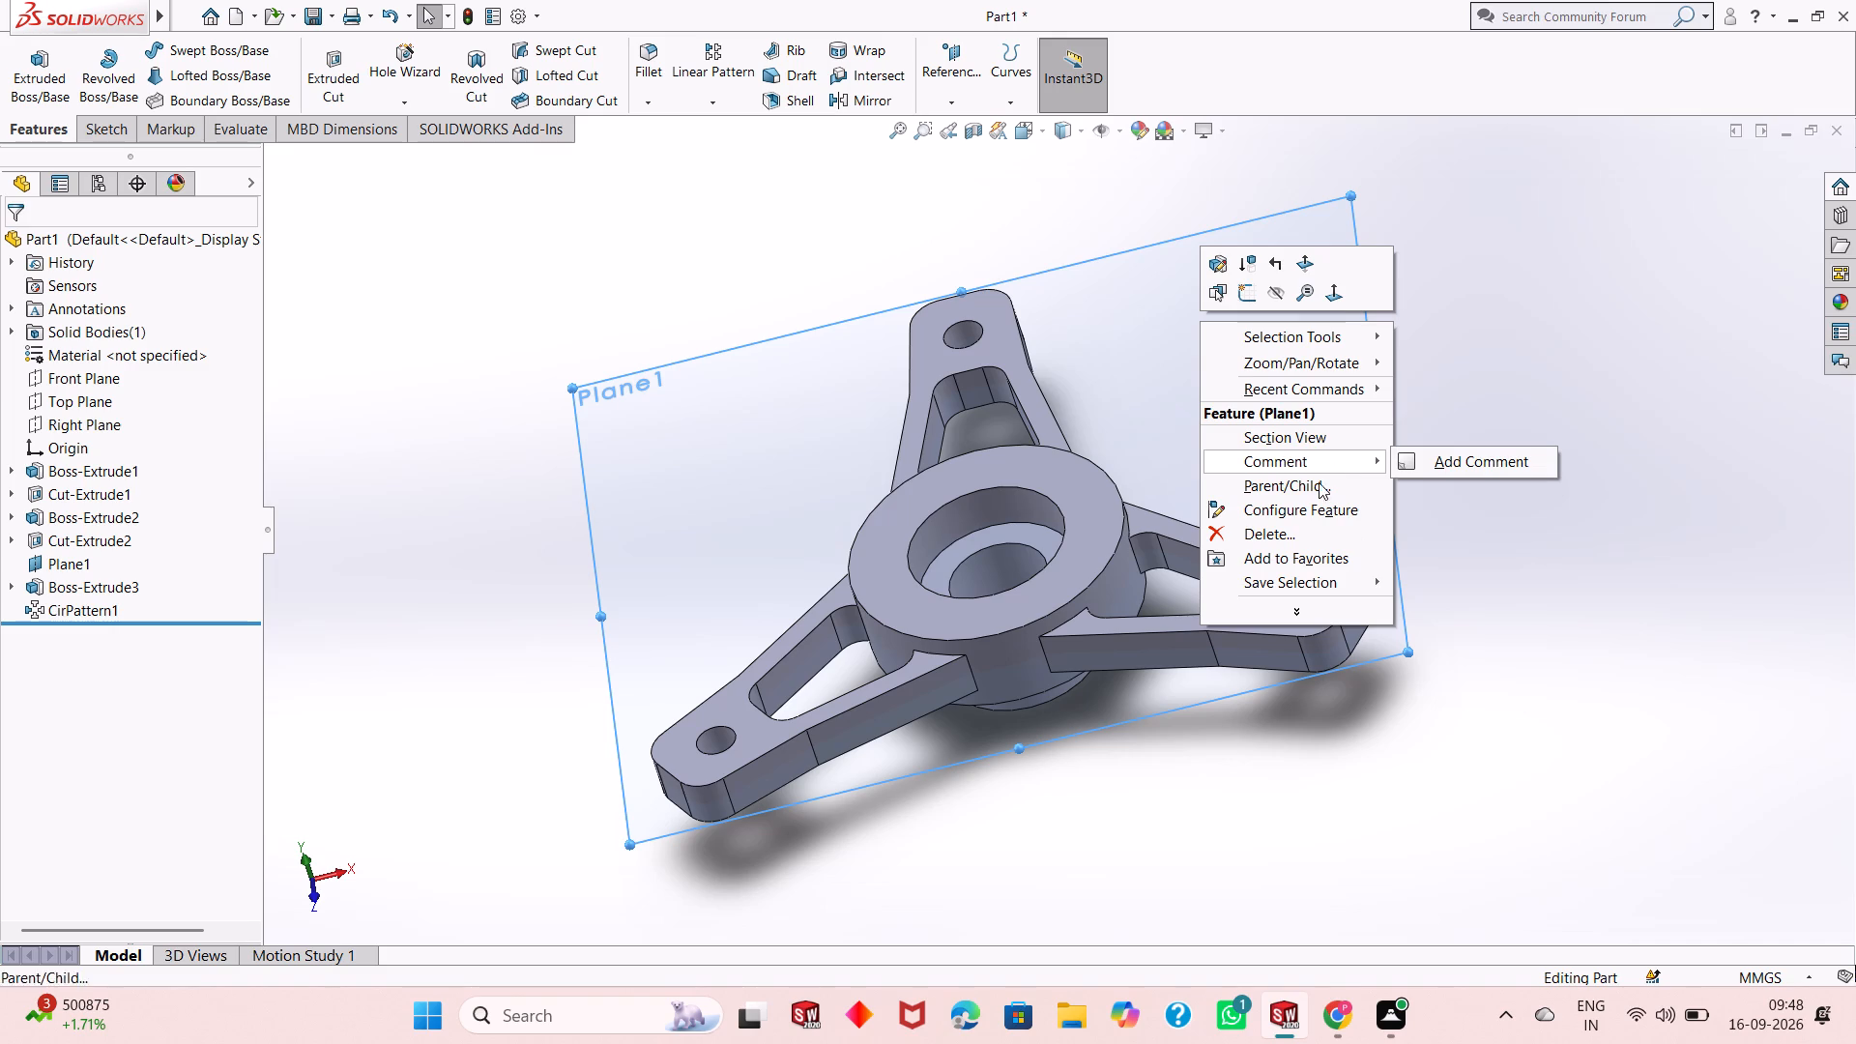
left_click(1271, 290)
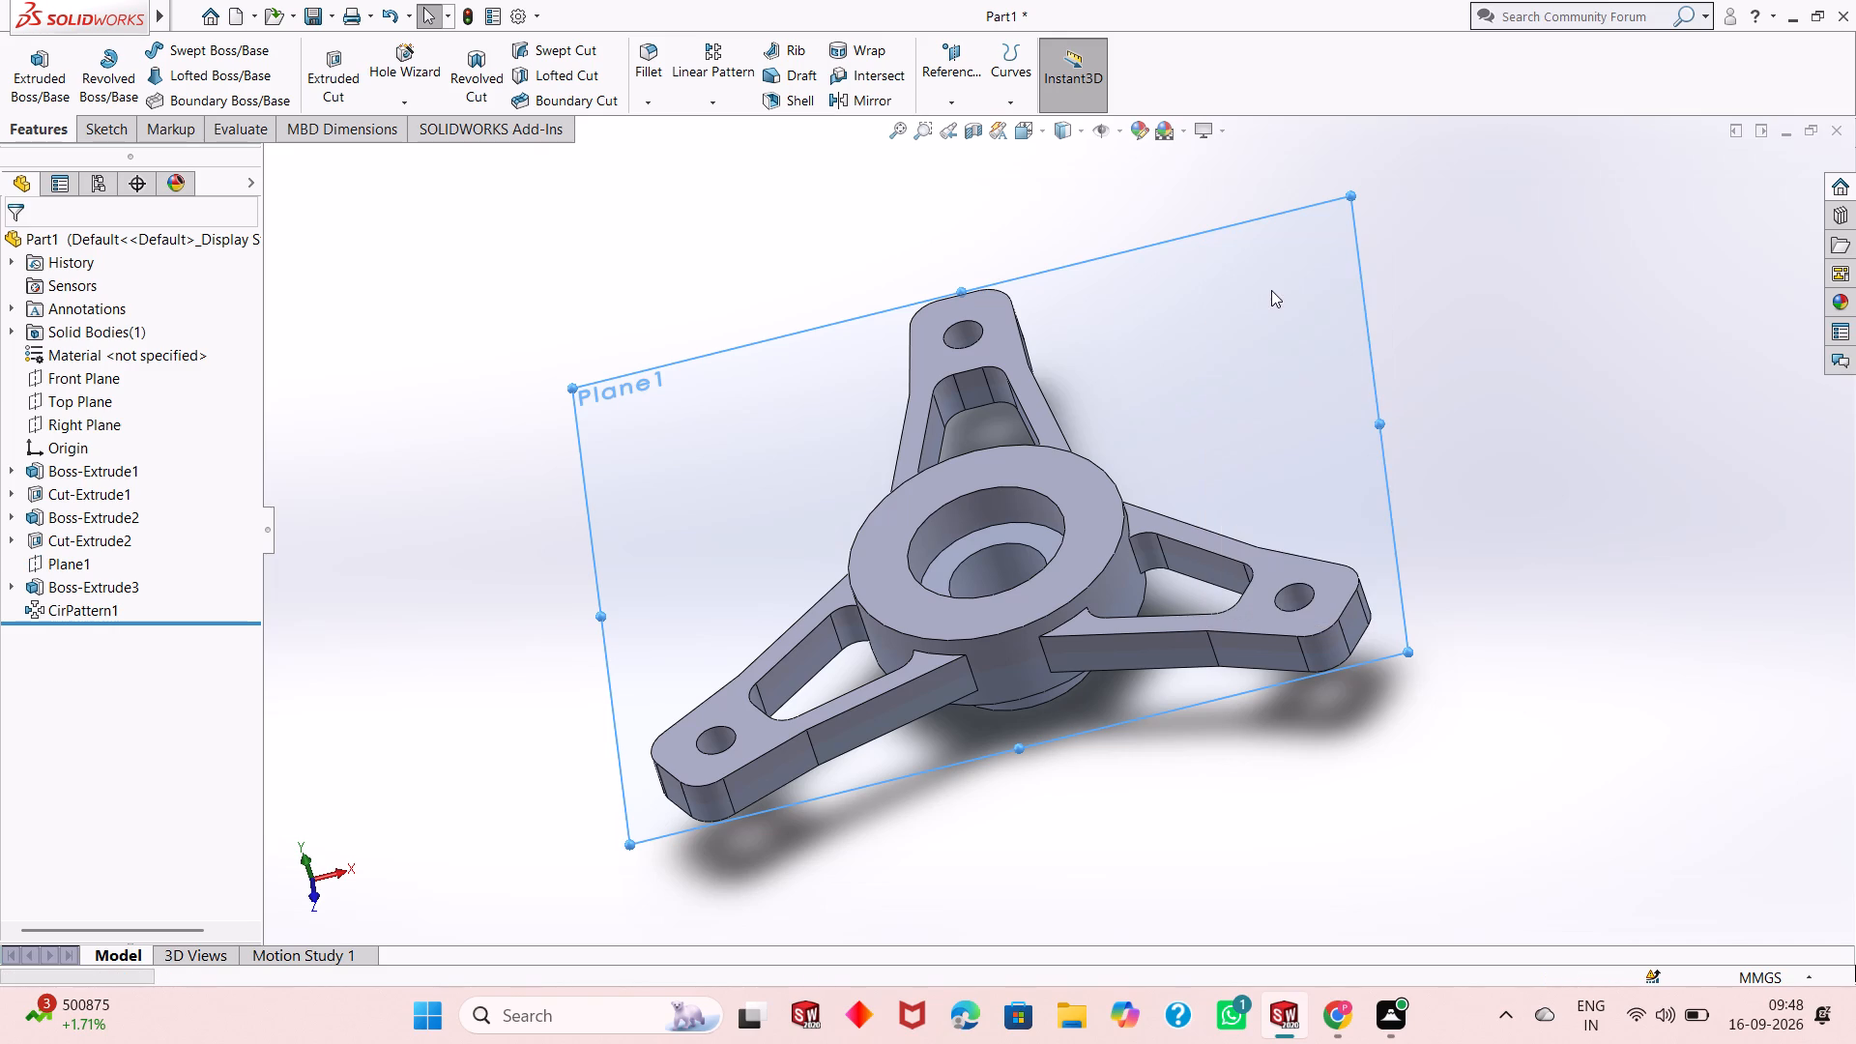
Examine the three patterned arms, their cutouts and their junctions with the stepped hub from several angles.
middle_click_drag(1041, 482, 1100, 599)
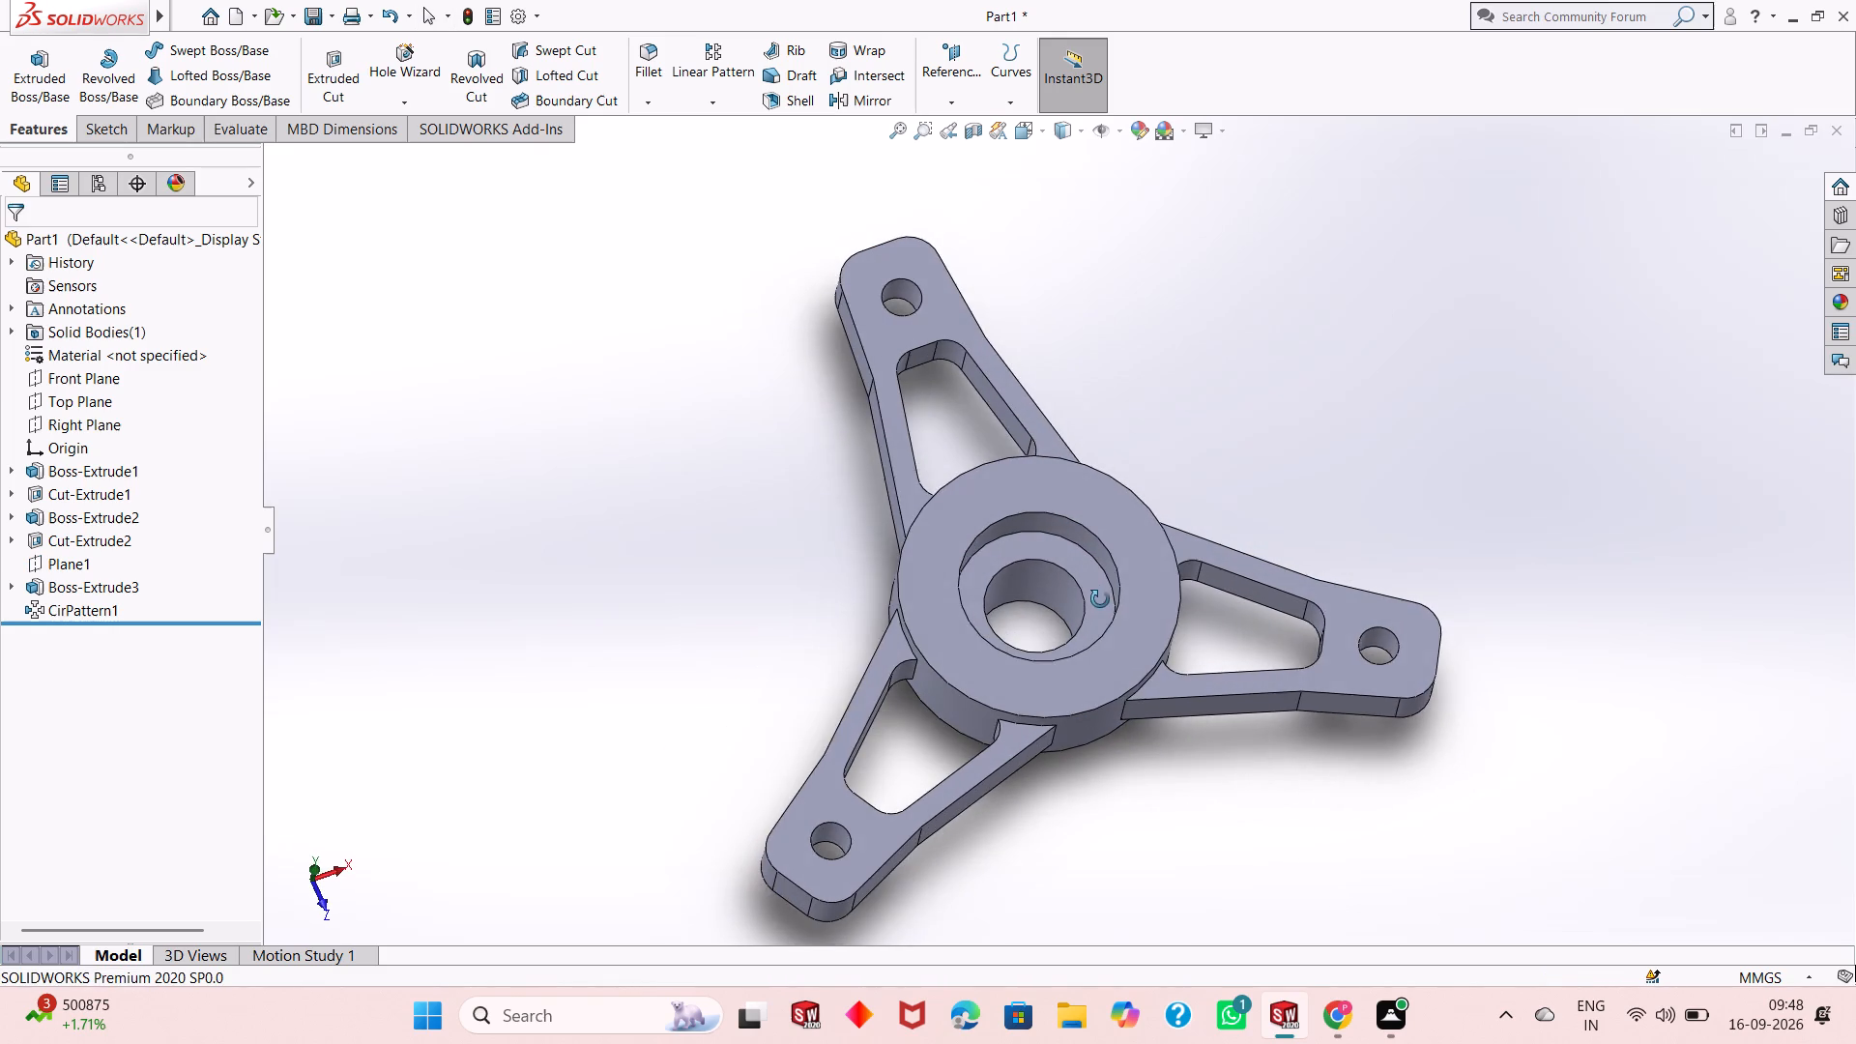
middle_click_drag(1100, 599, 1211, 484)
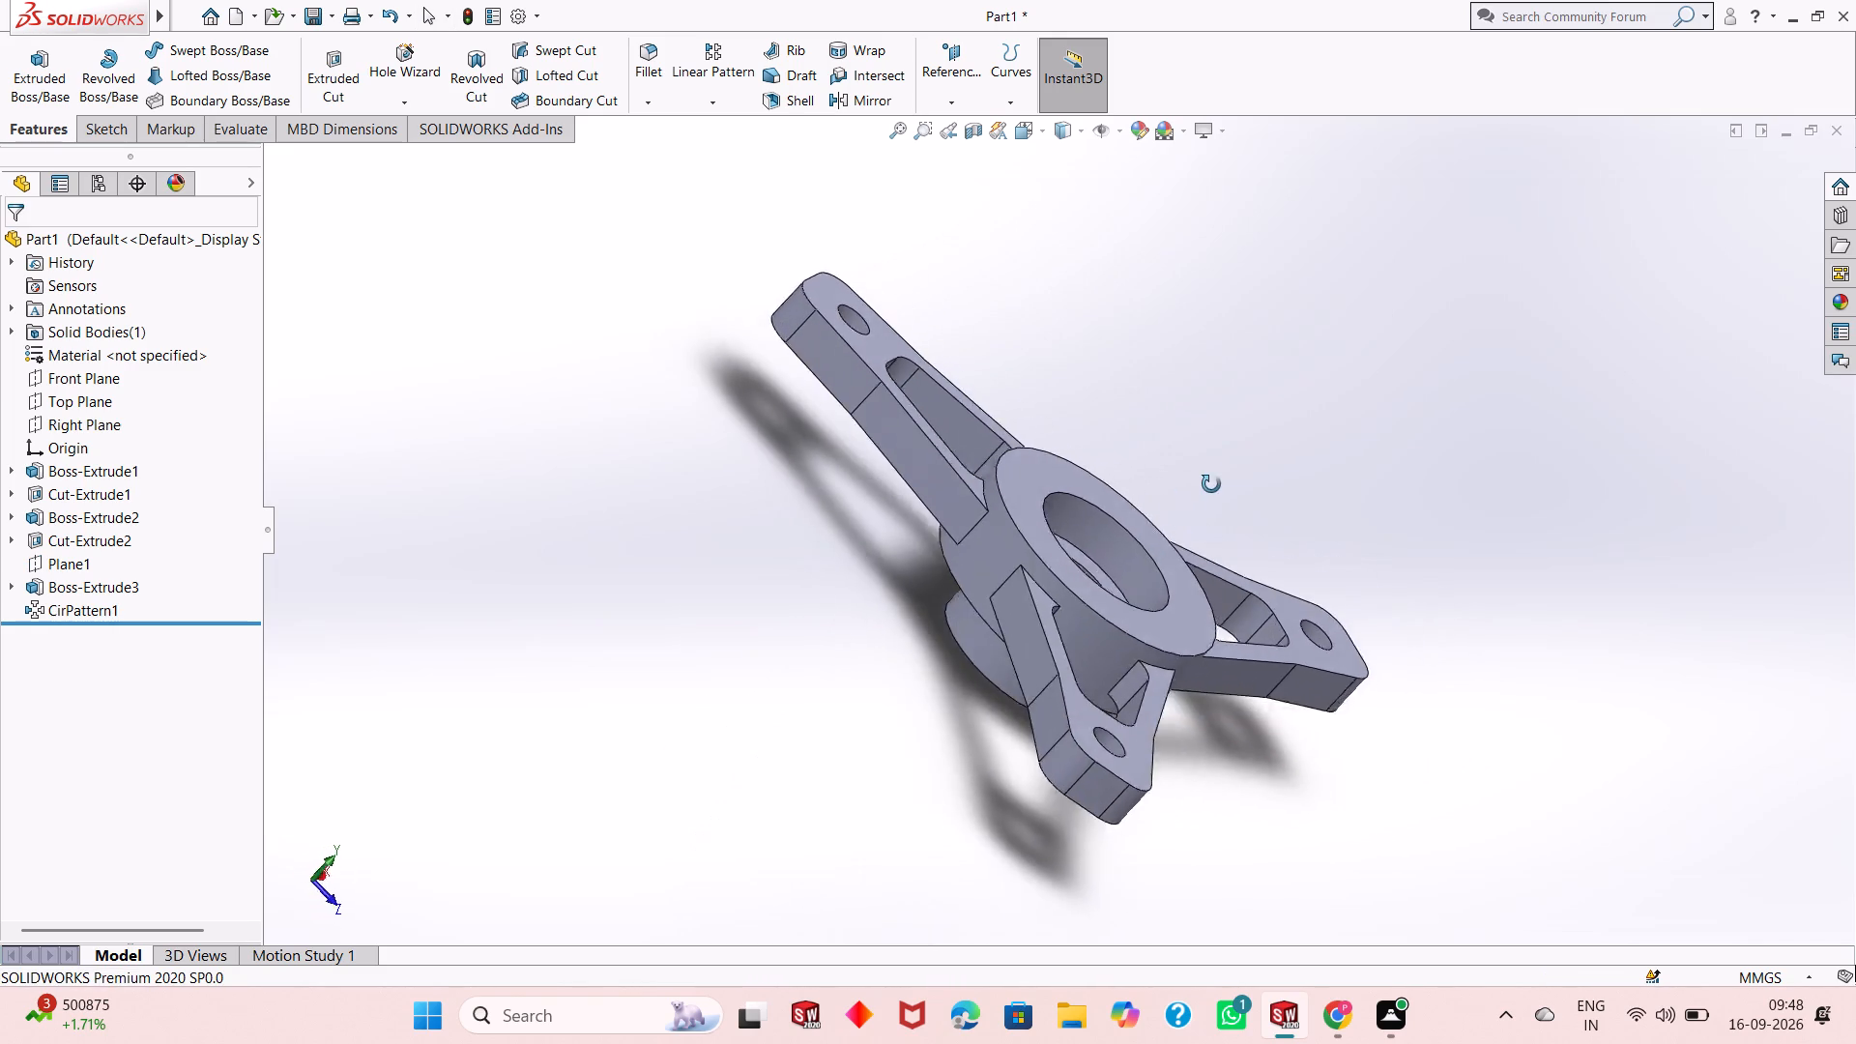
middle_click_drag(1211, 484, 1249, 463)
middle_click_drag(1219, 640, 1118, 582)
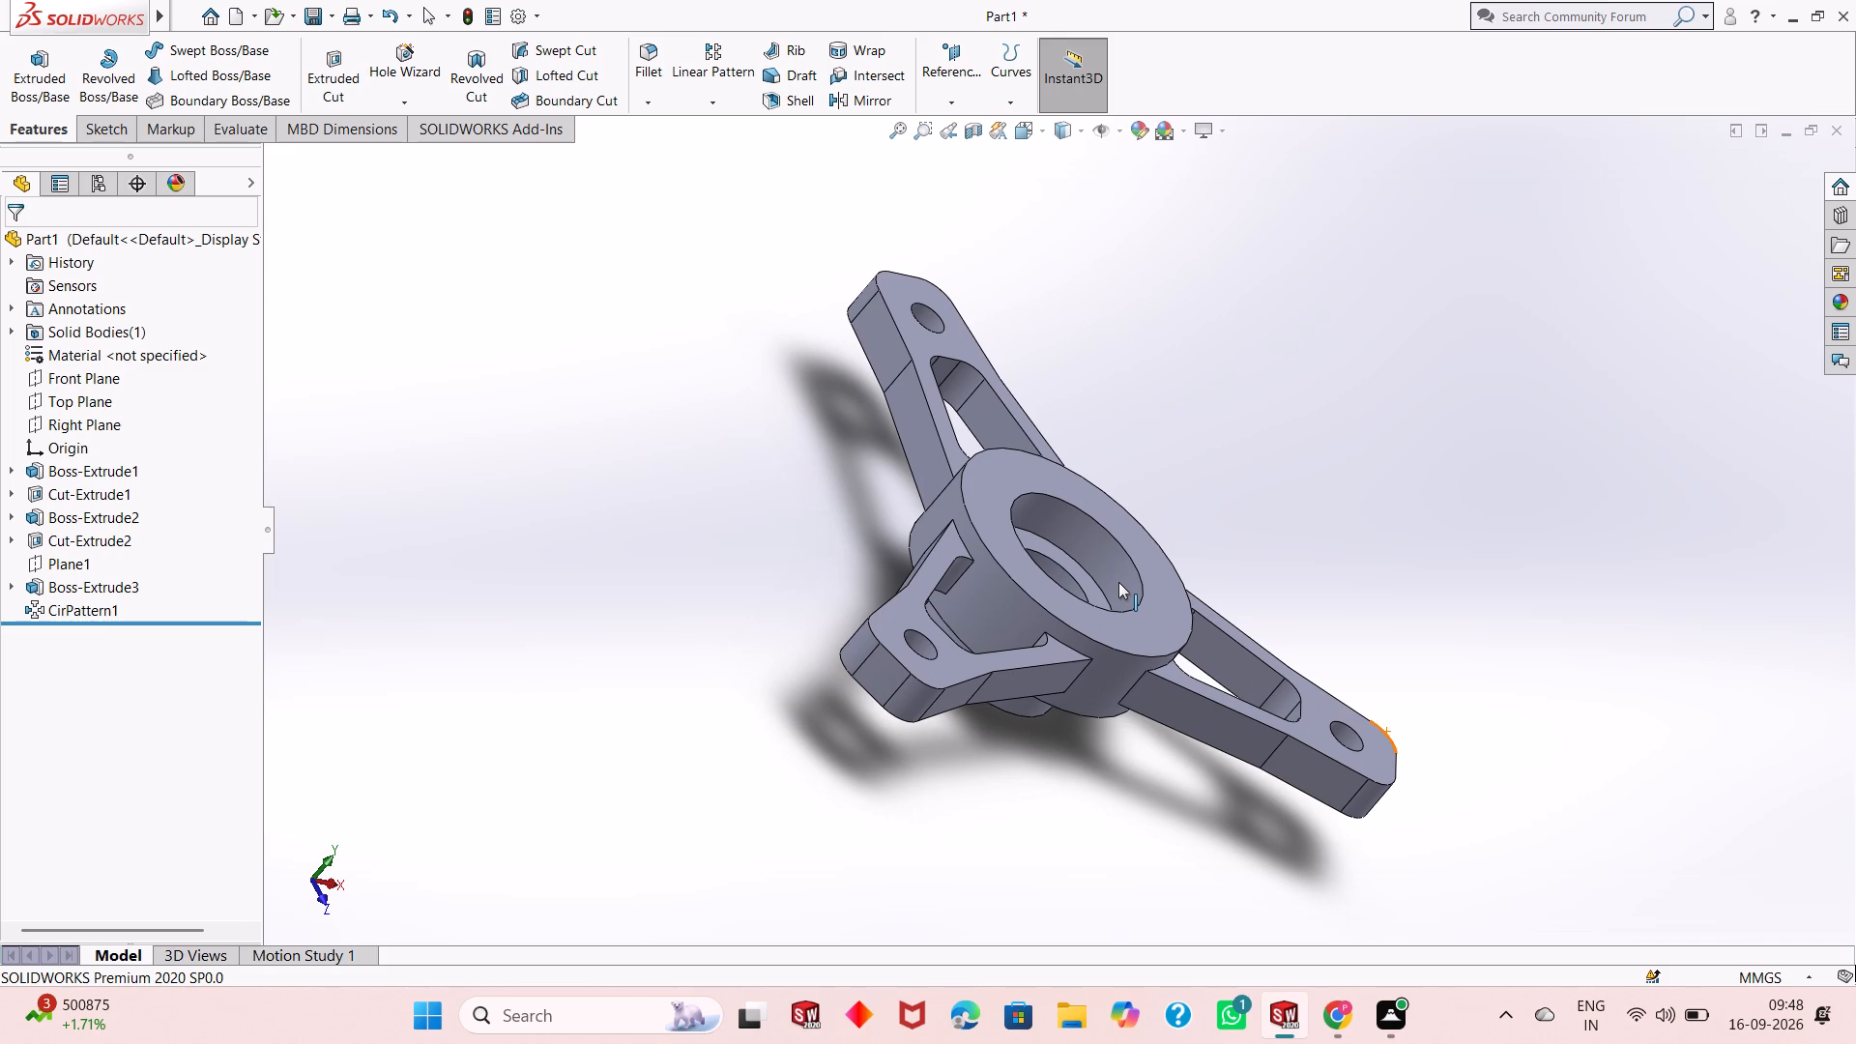
scroll(1126, 589, "down", 2)
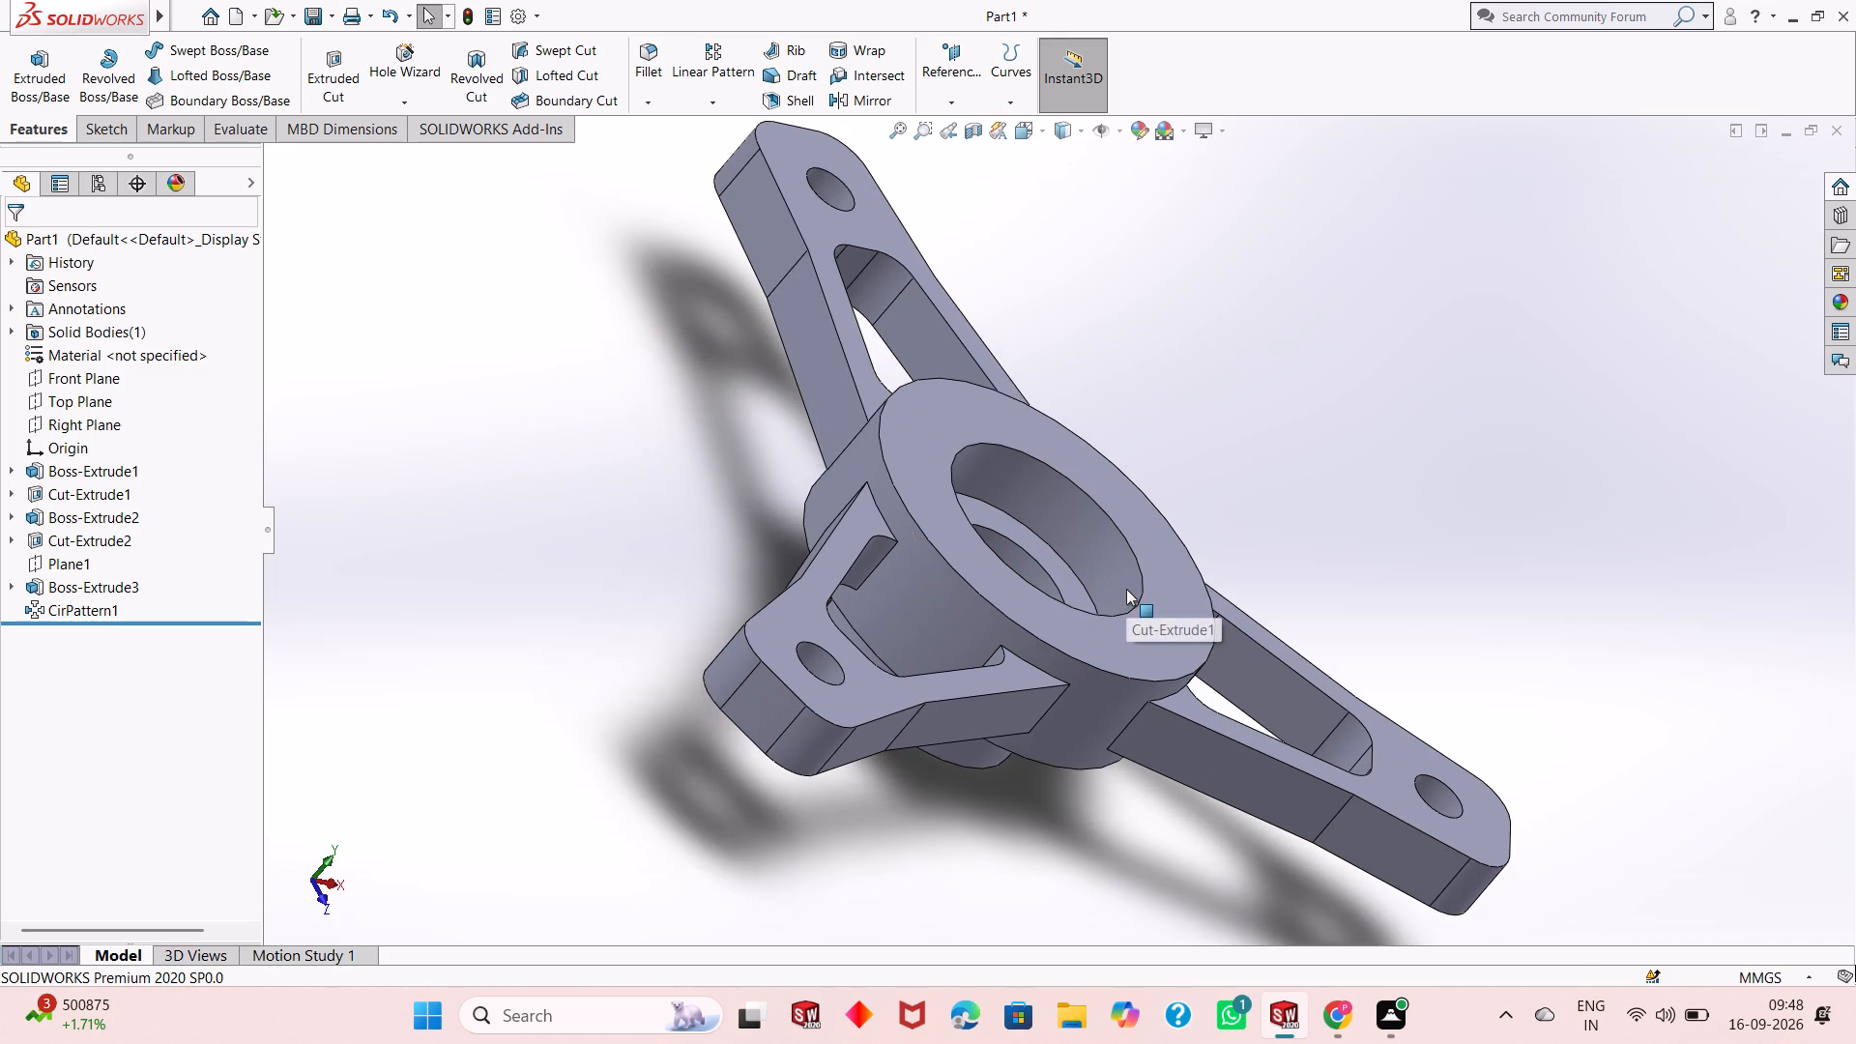
scroll(1126, 589, "up", 1)
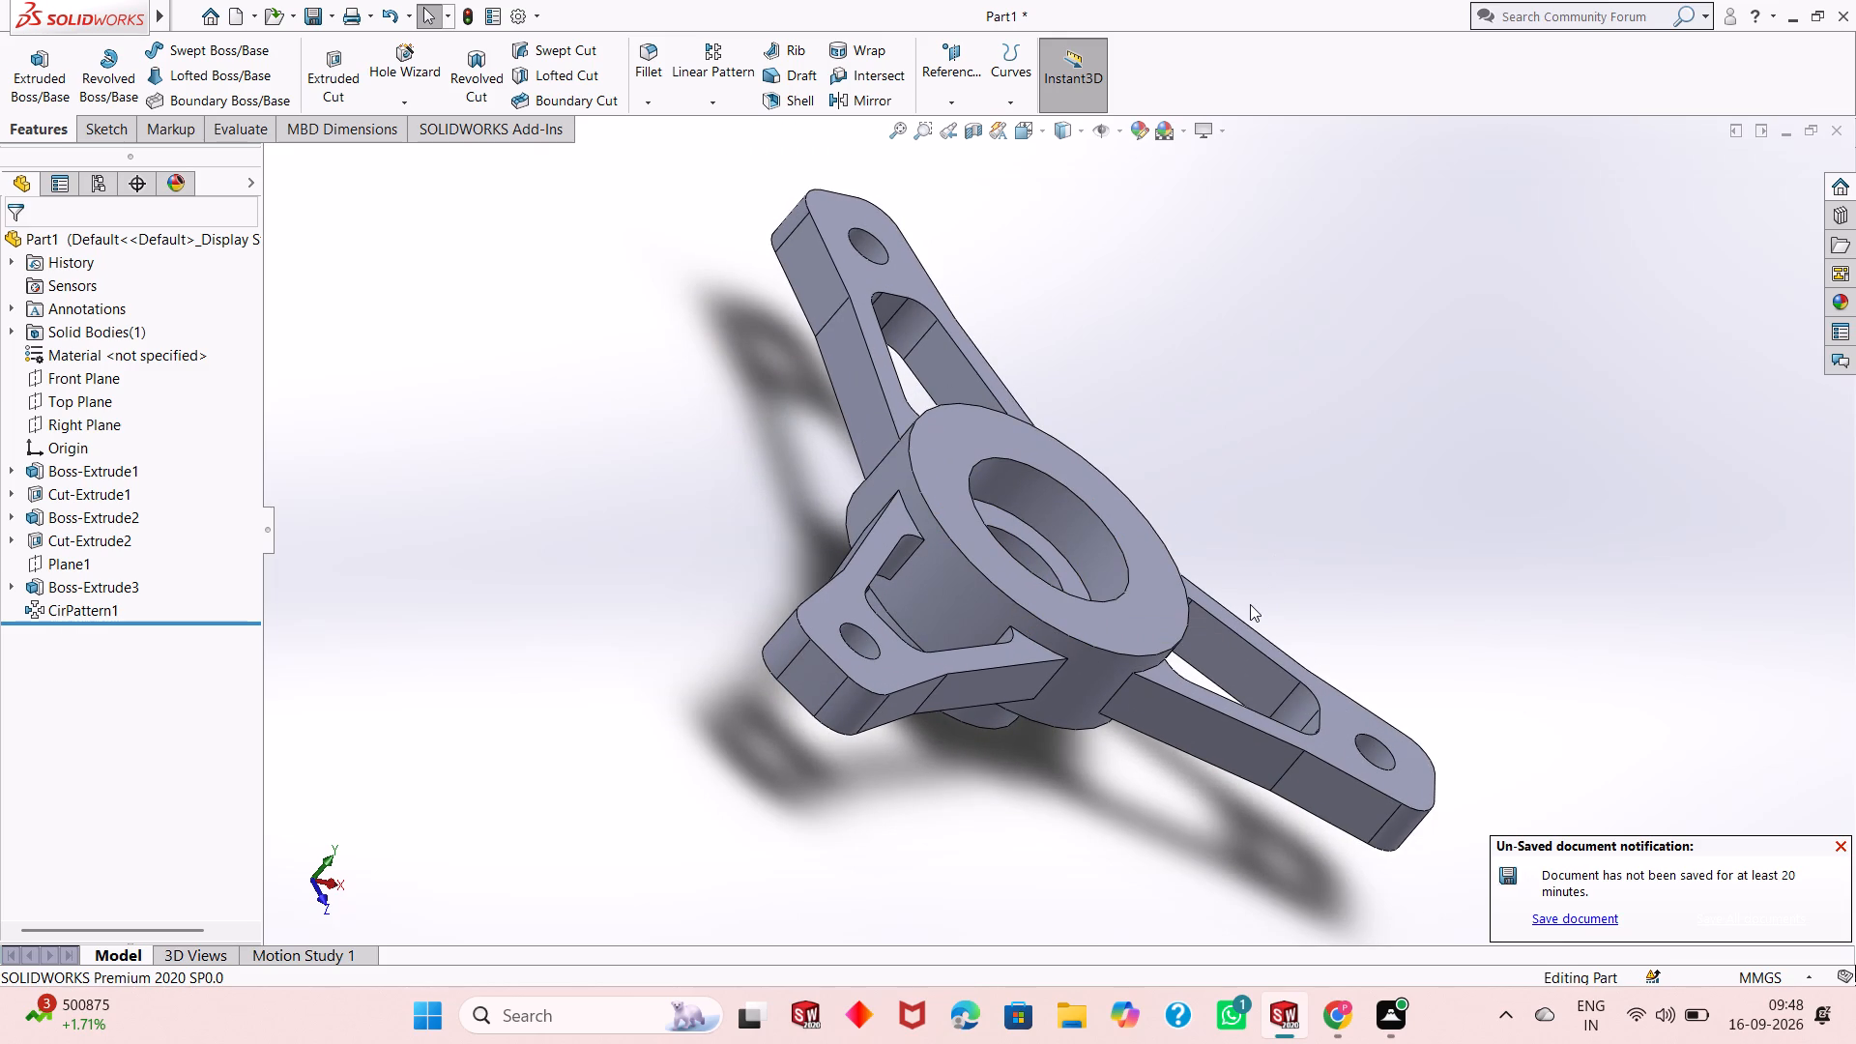
scroll(1250, 604, "down", 1)
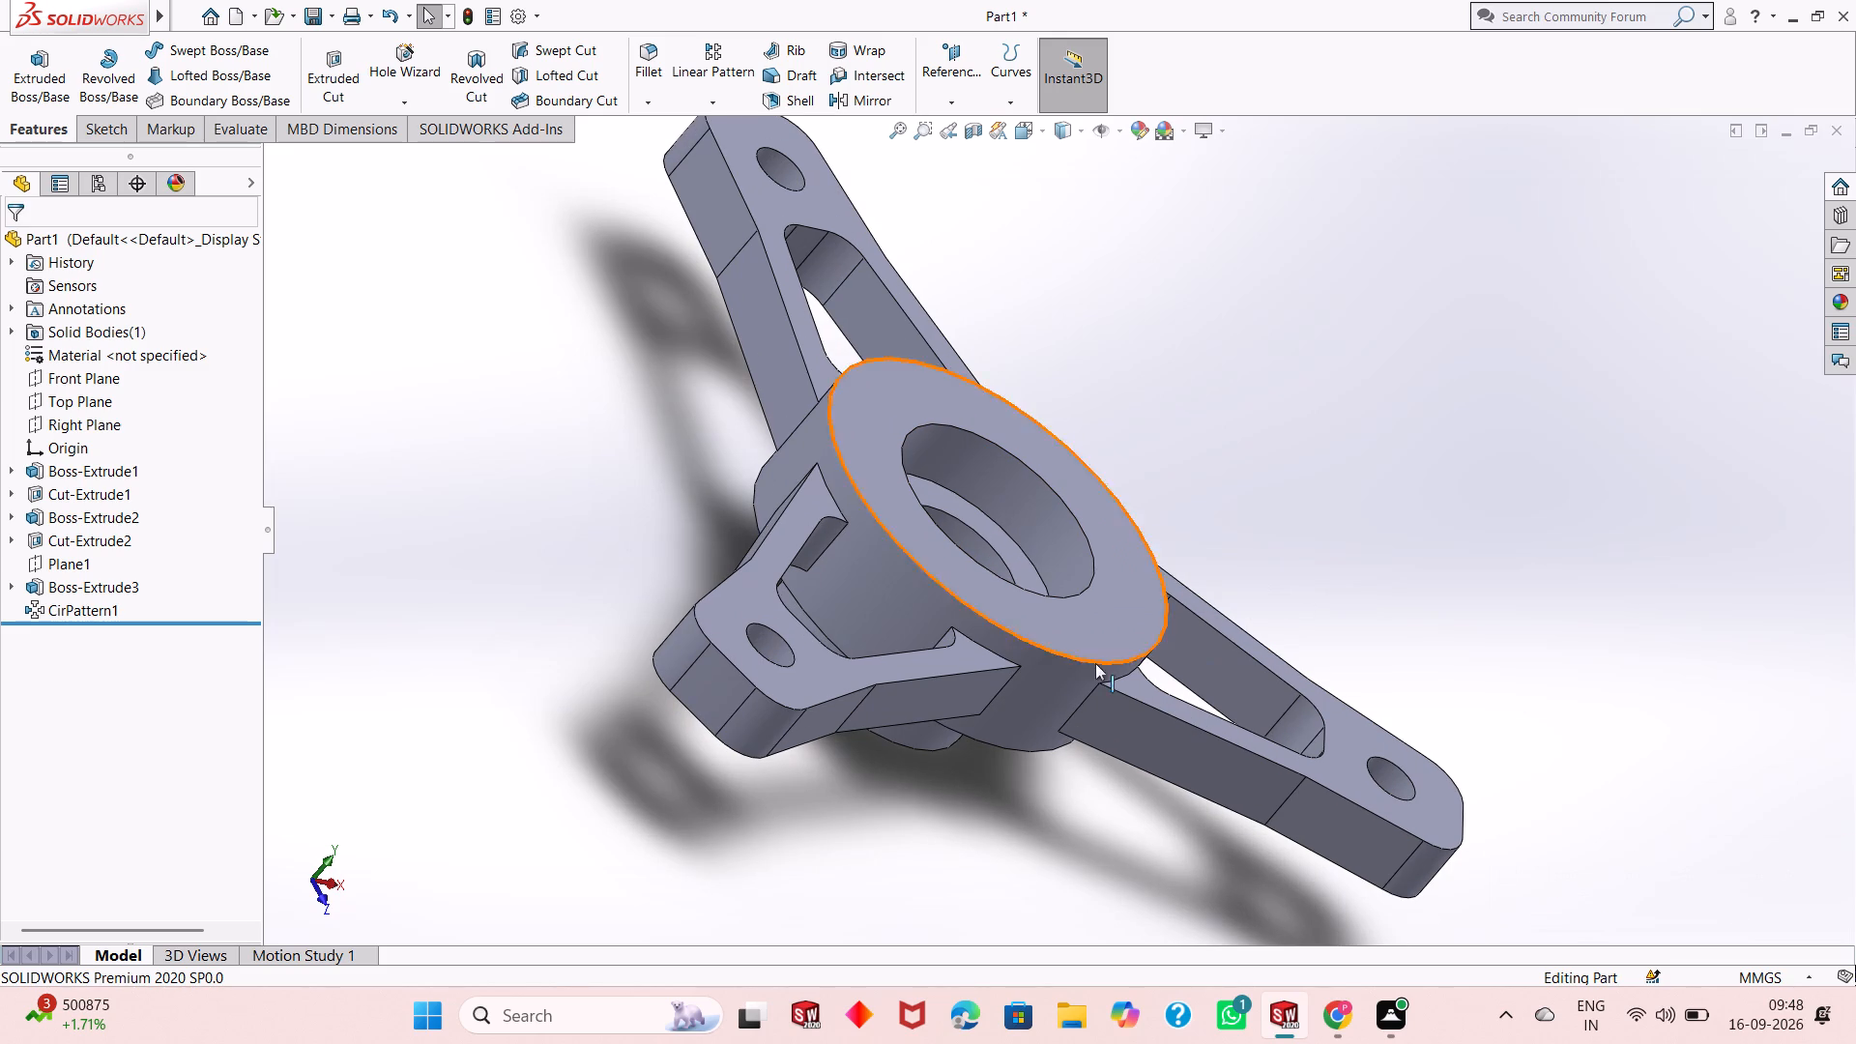
middle_click_drag(1002, 668, 948, 727)
middle_click_drag(948, 727, 884, 794)
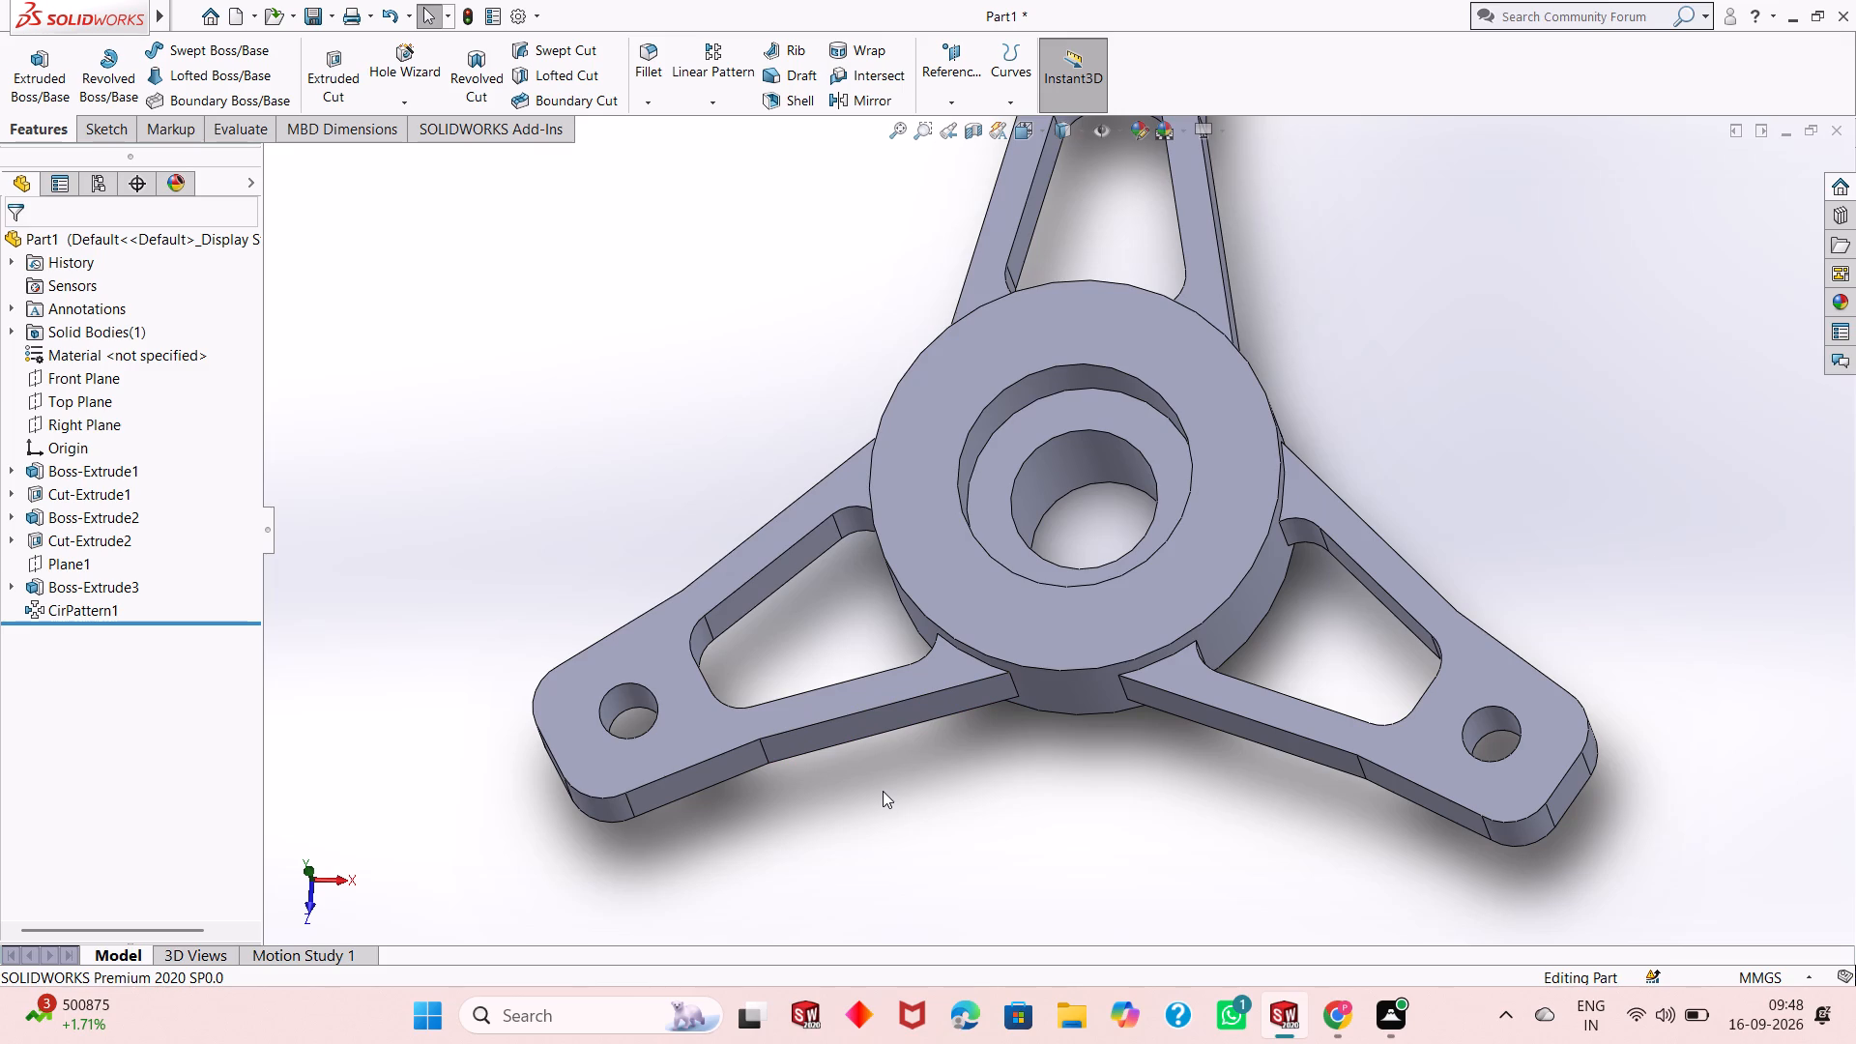
scroll(908, 789, "up", 1)
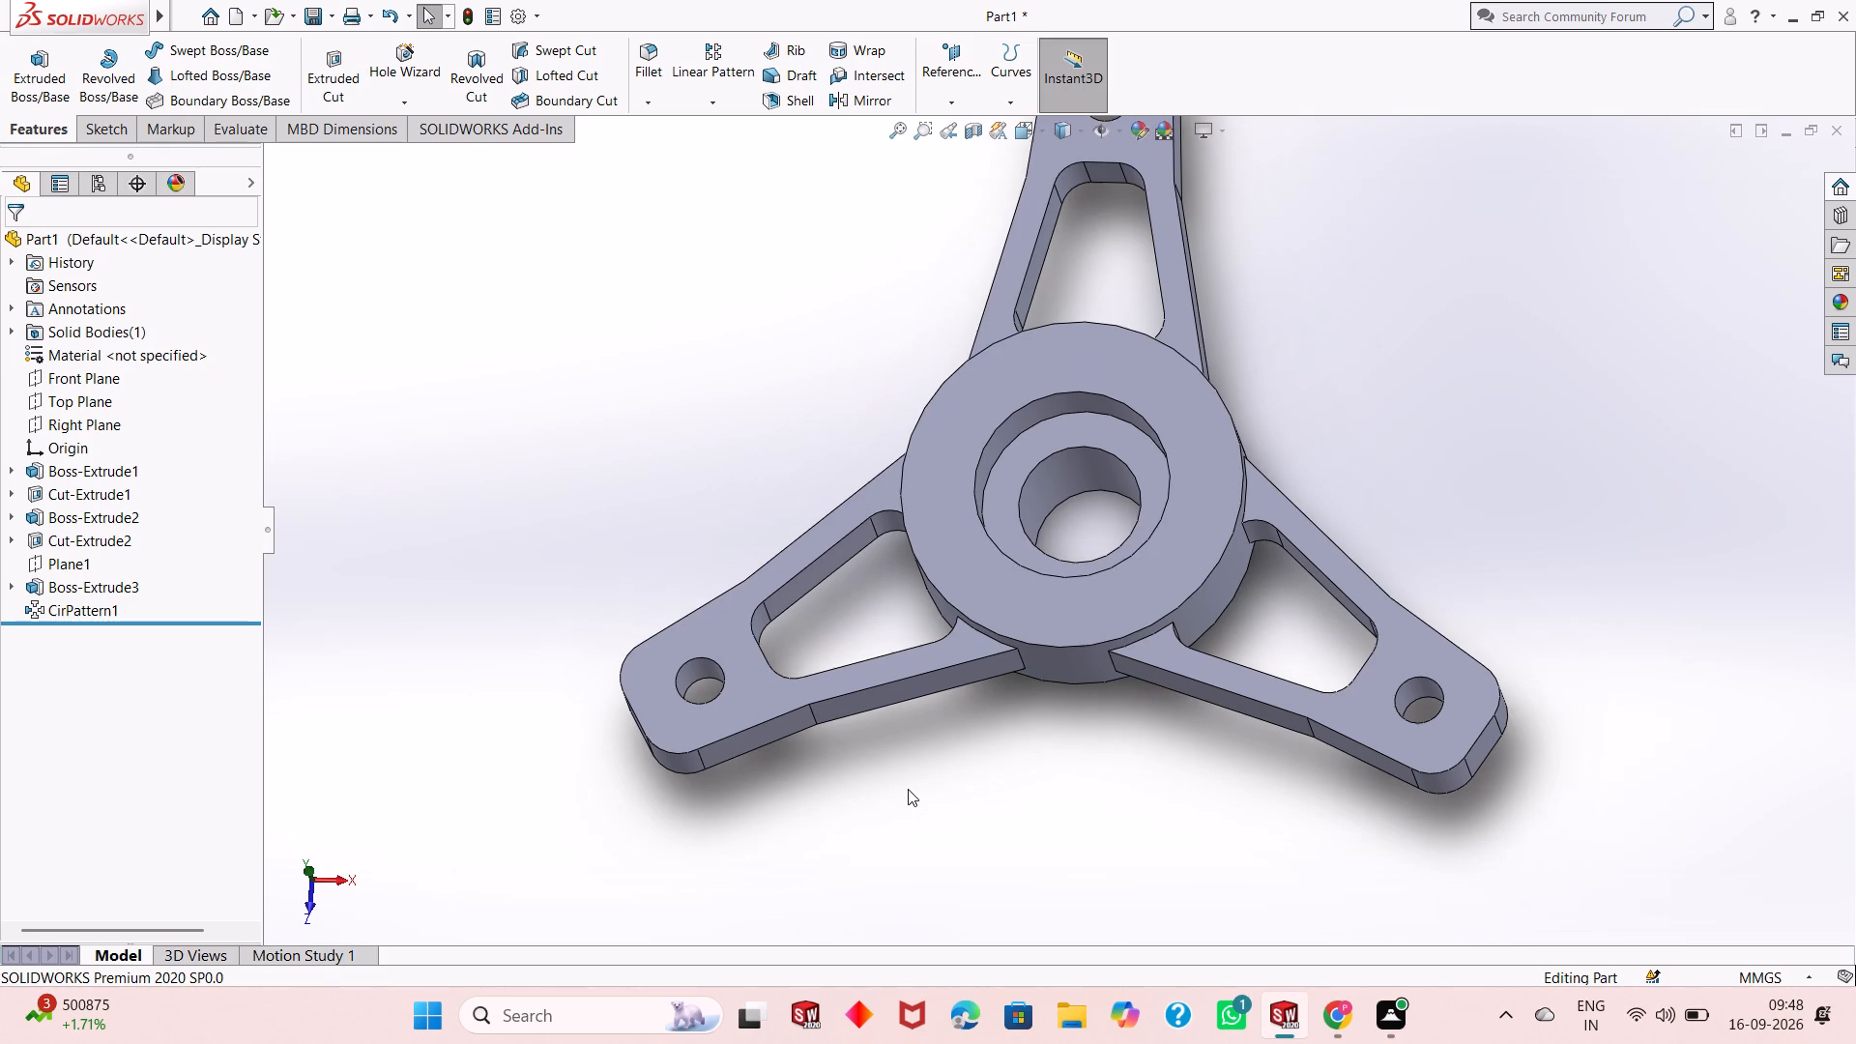
scroll(911, 783, "down", 2)
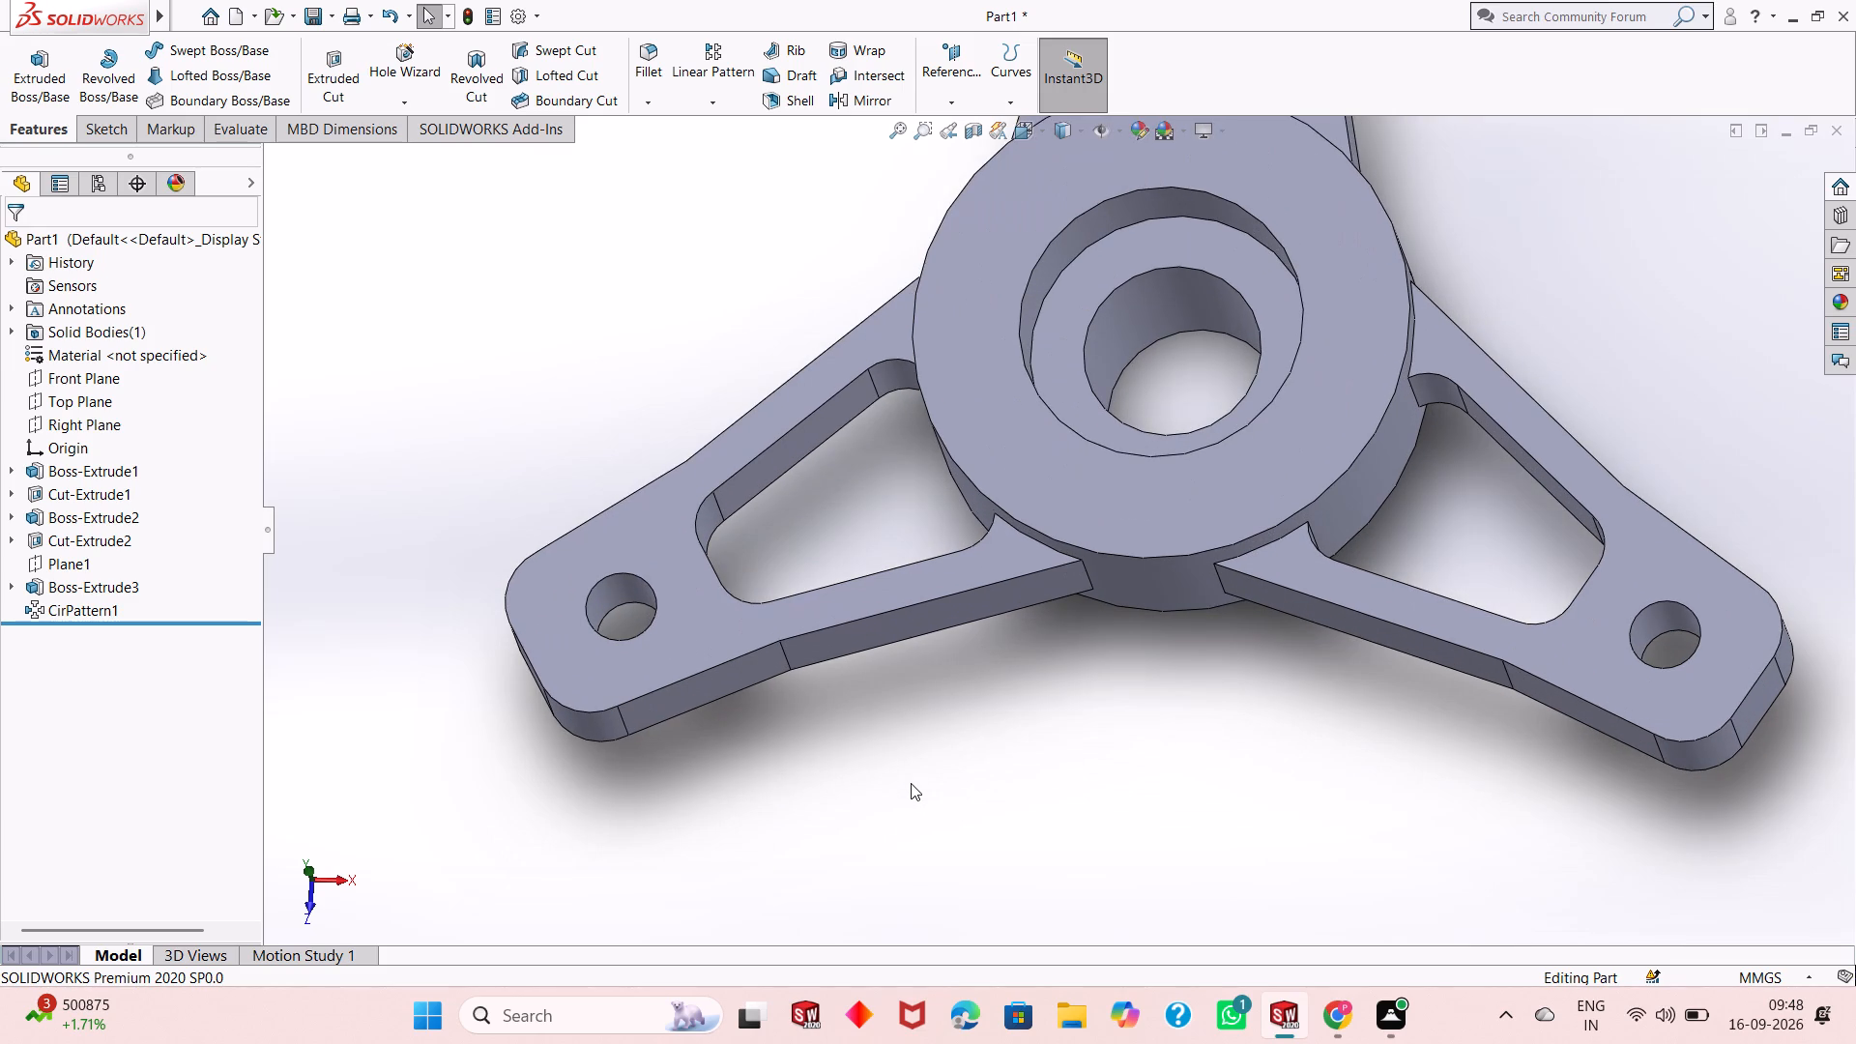
scroll(911, 783, "down", 1)
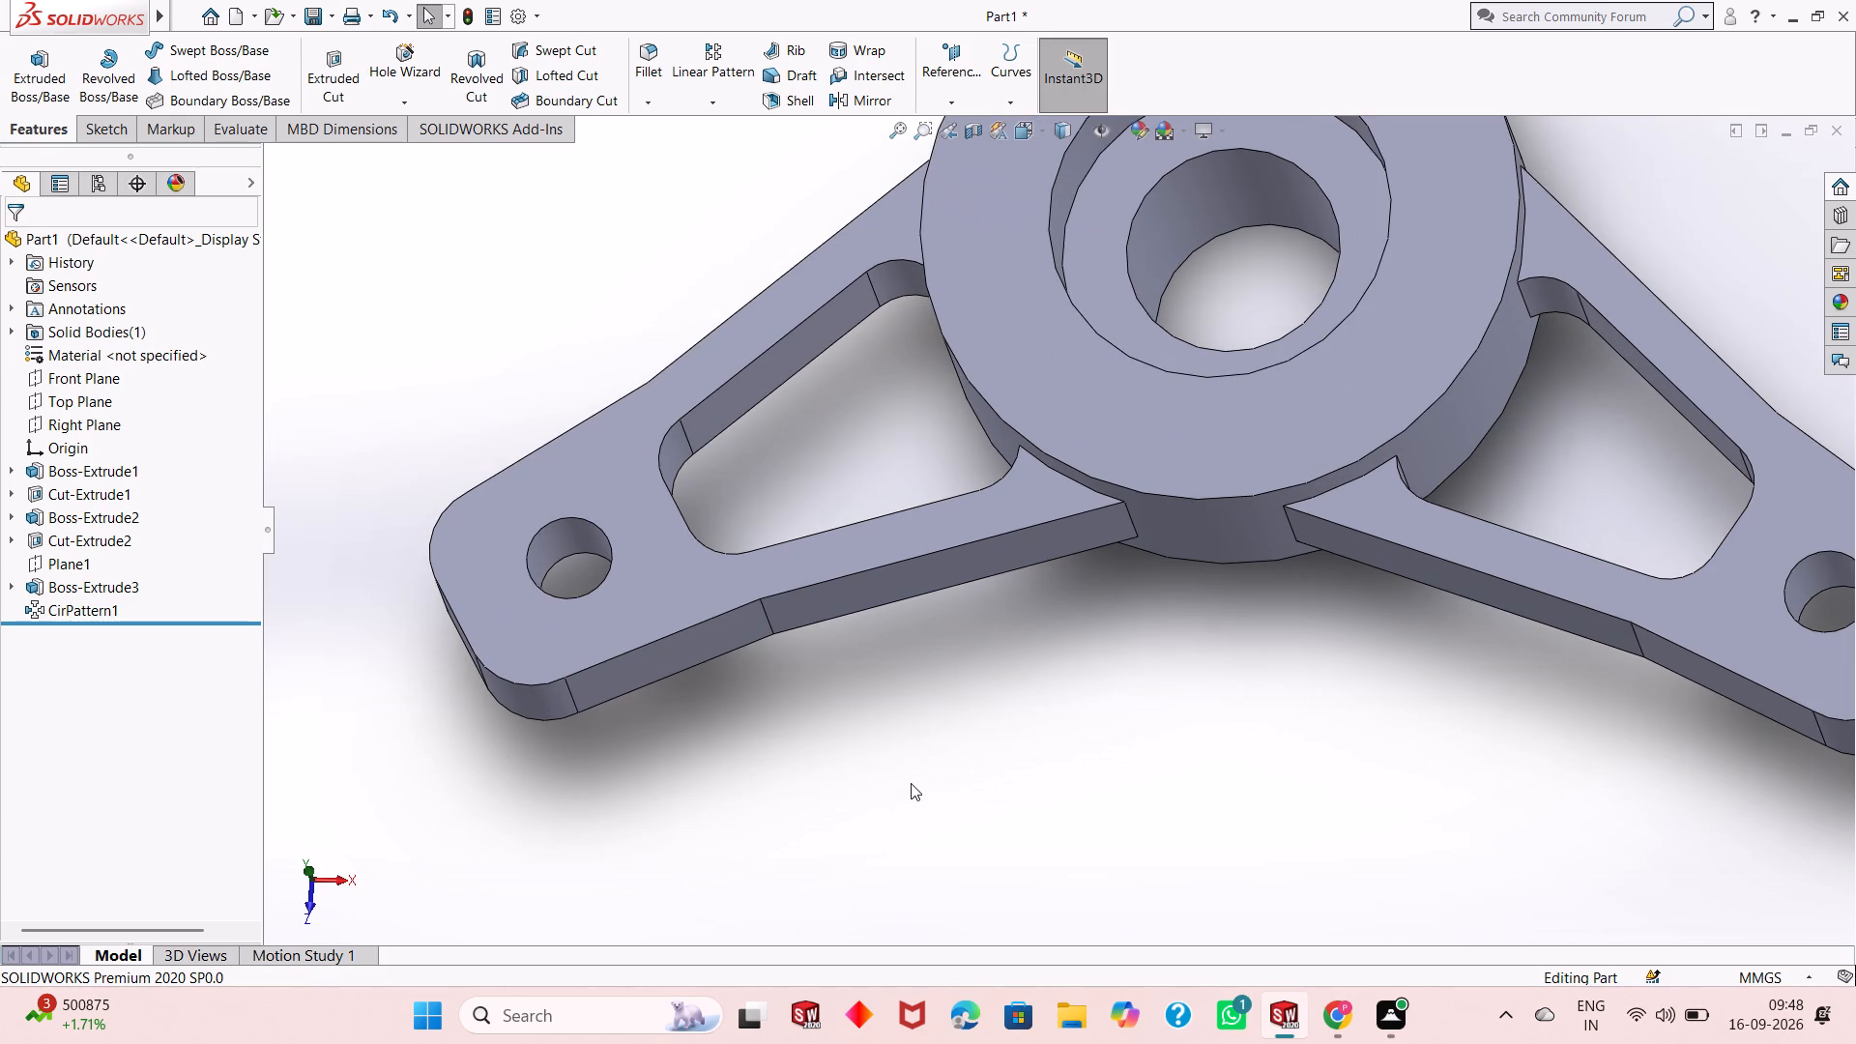
Undo the circular pattern and the arm extrusion to go back to editing the arm sketch.
scroll(911, 783, "down", 1)
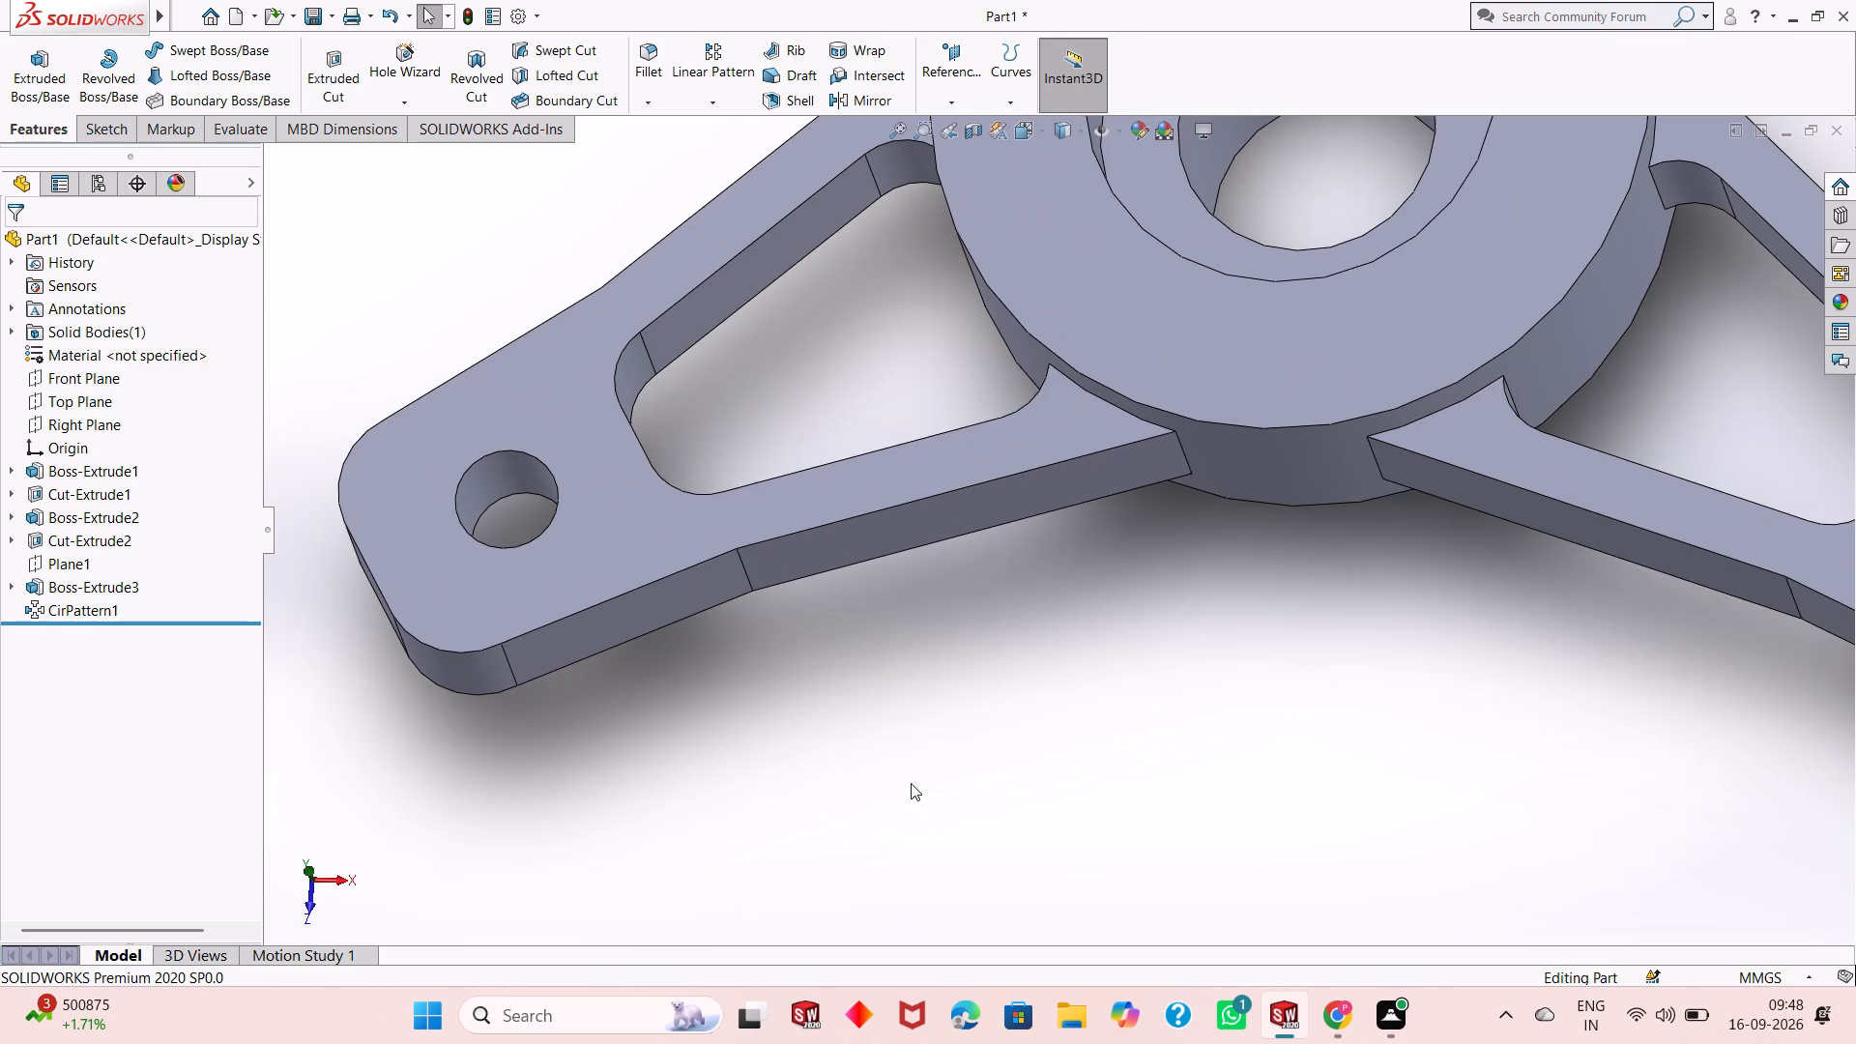
scroll(911, 783, "up", 2)
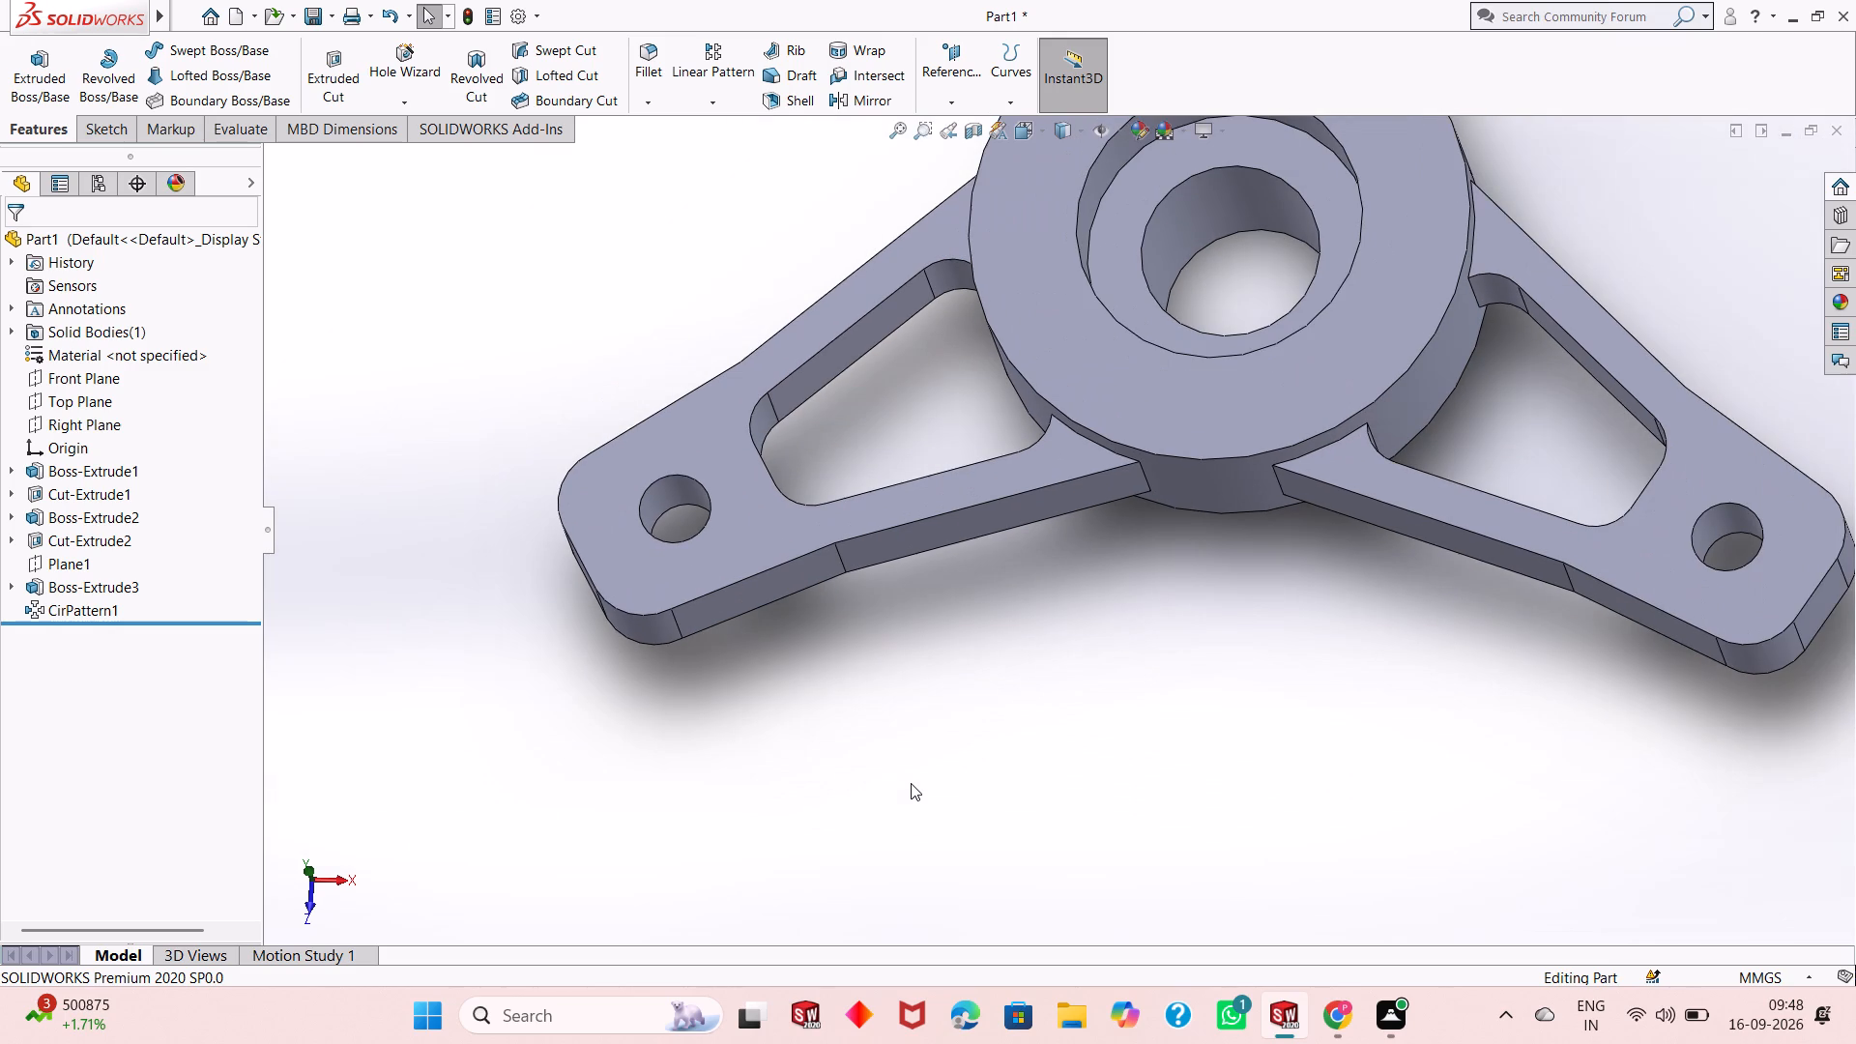
scroll(911, 783, "up", 1)
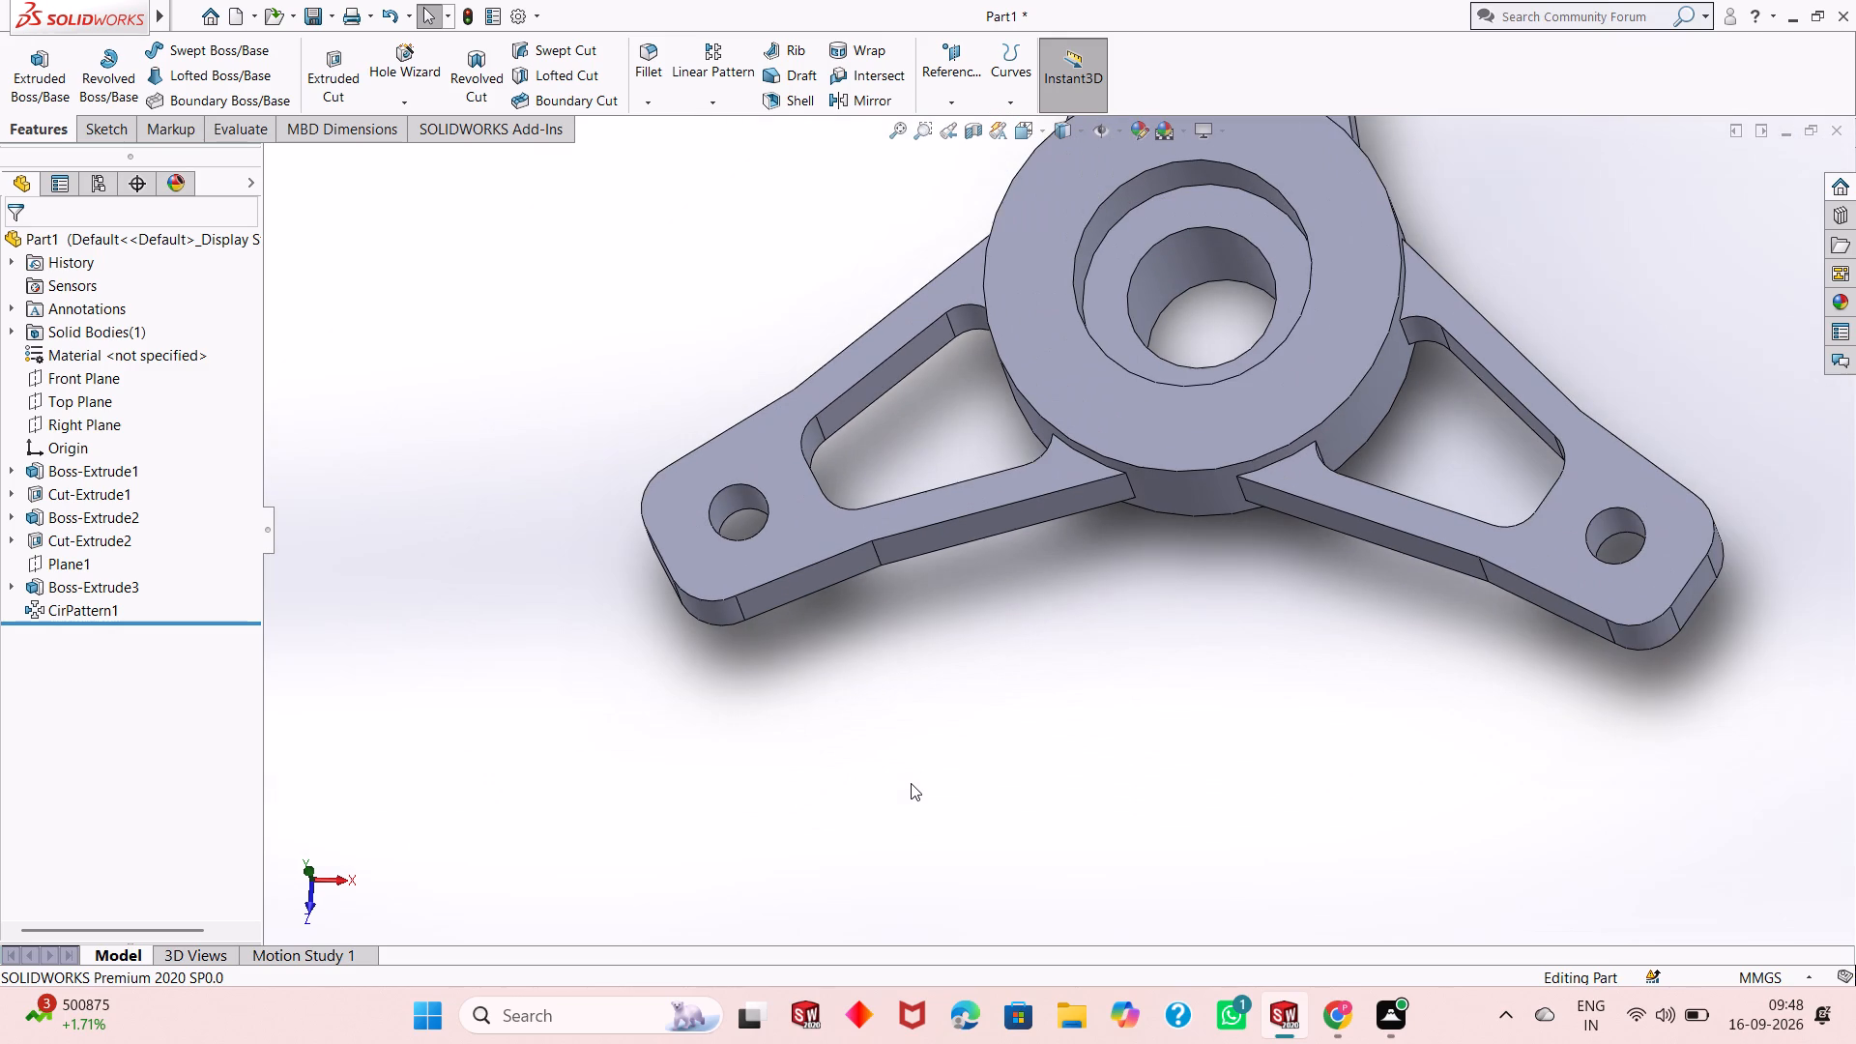
scroll(911, 783, "up", 5)
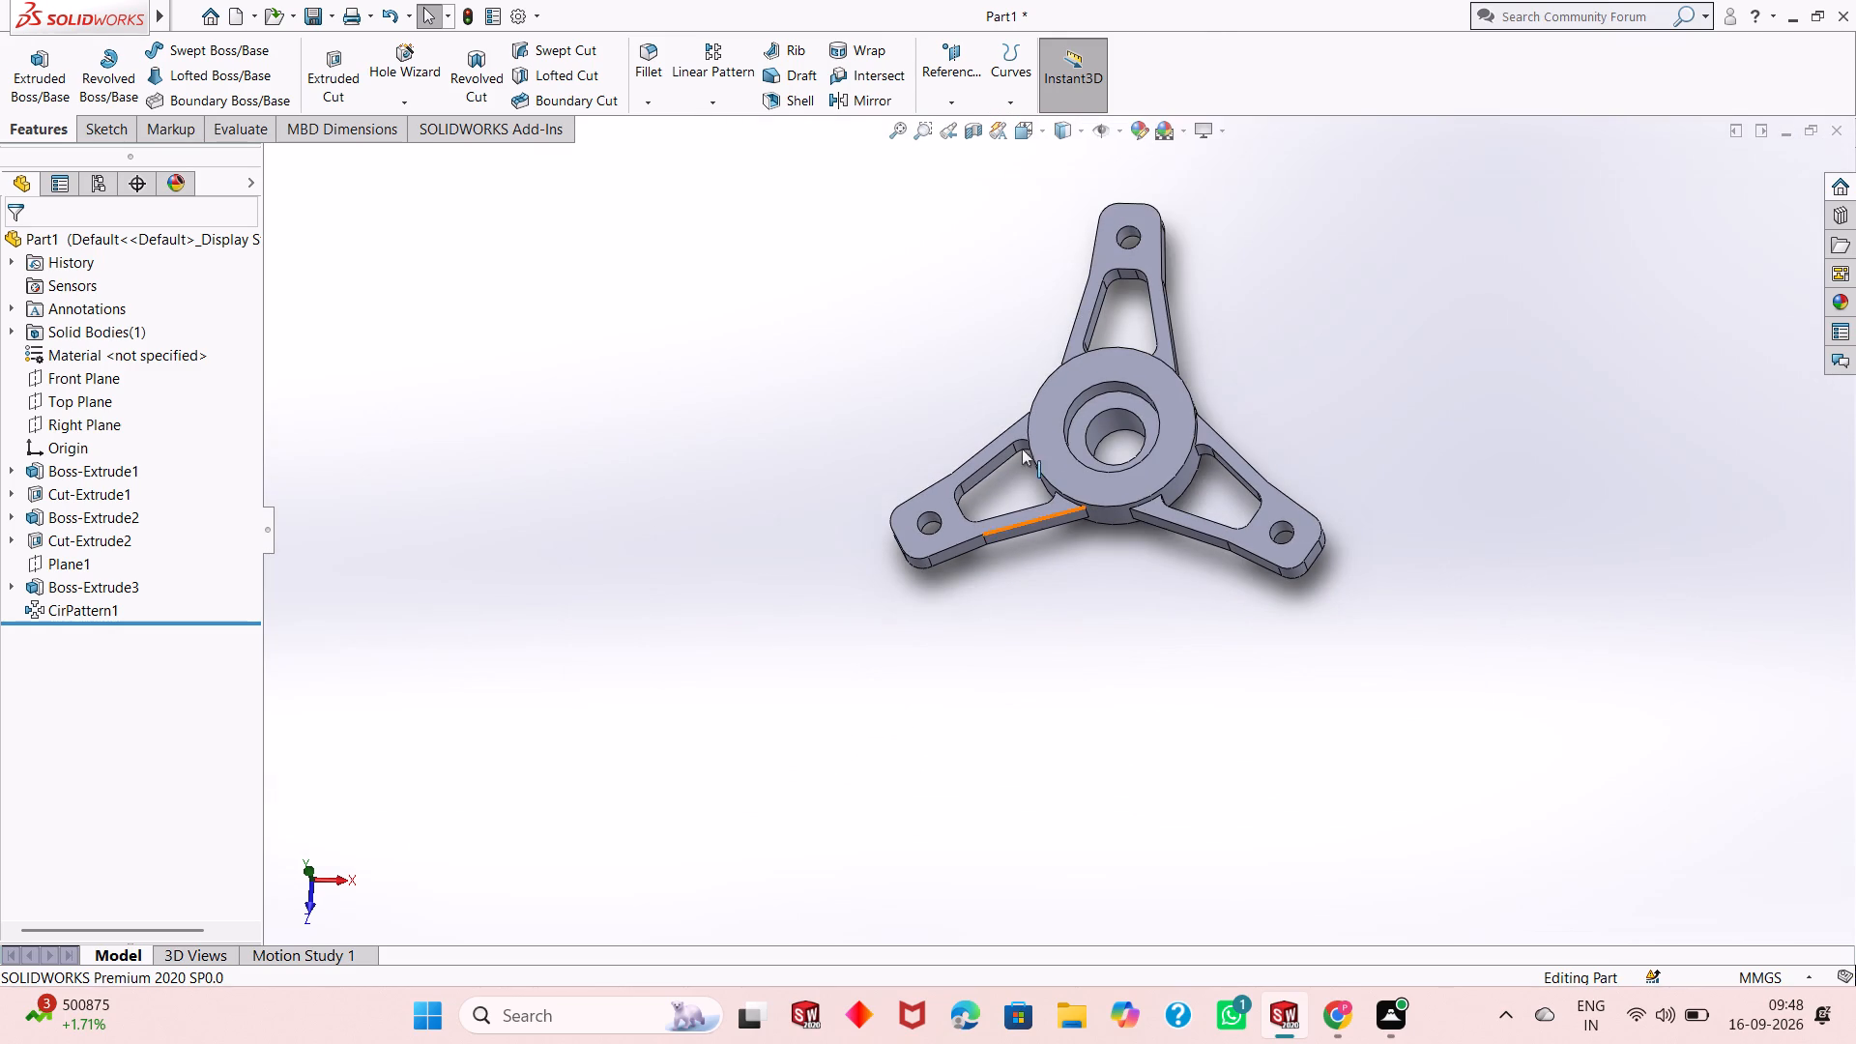
scroll(1252, 229, "down", 3)
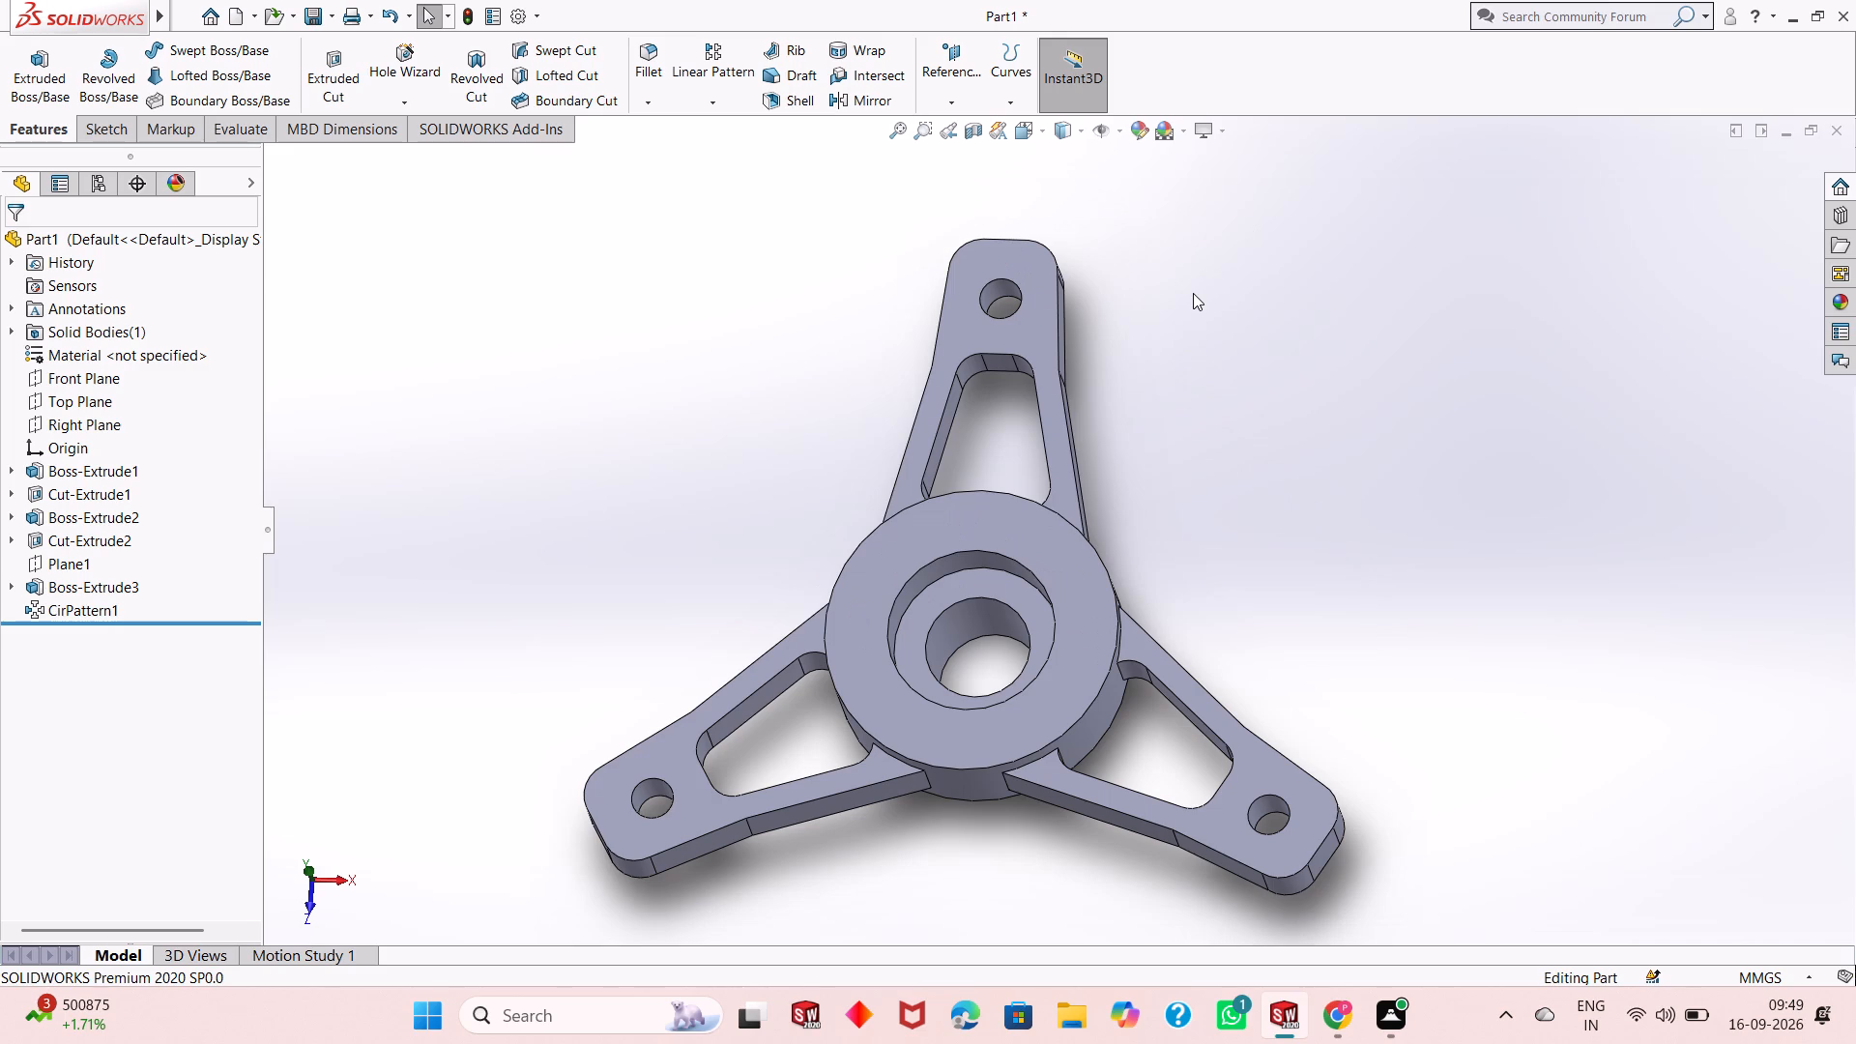
key("ctrl+z")
key("ctrl+z")
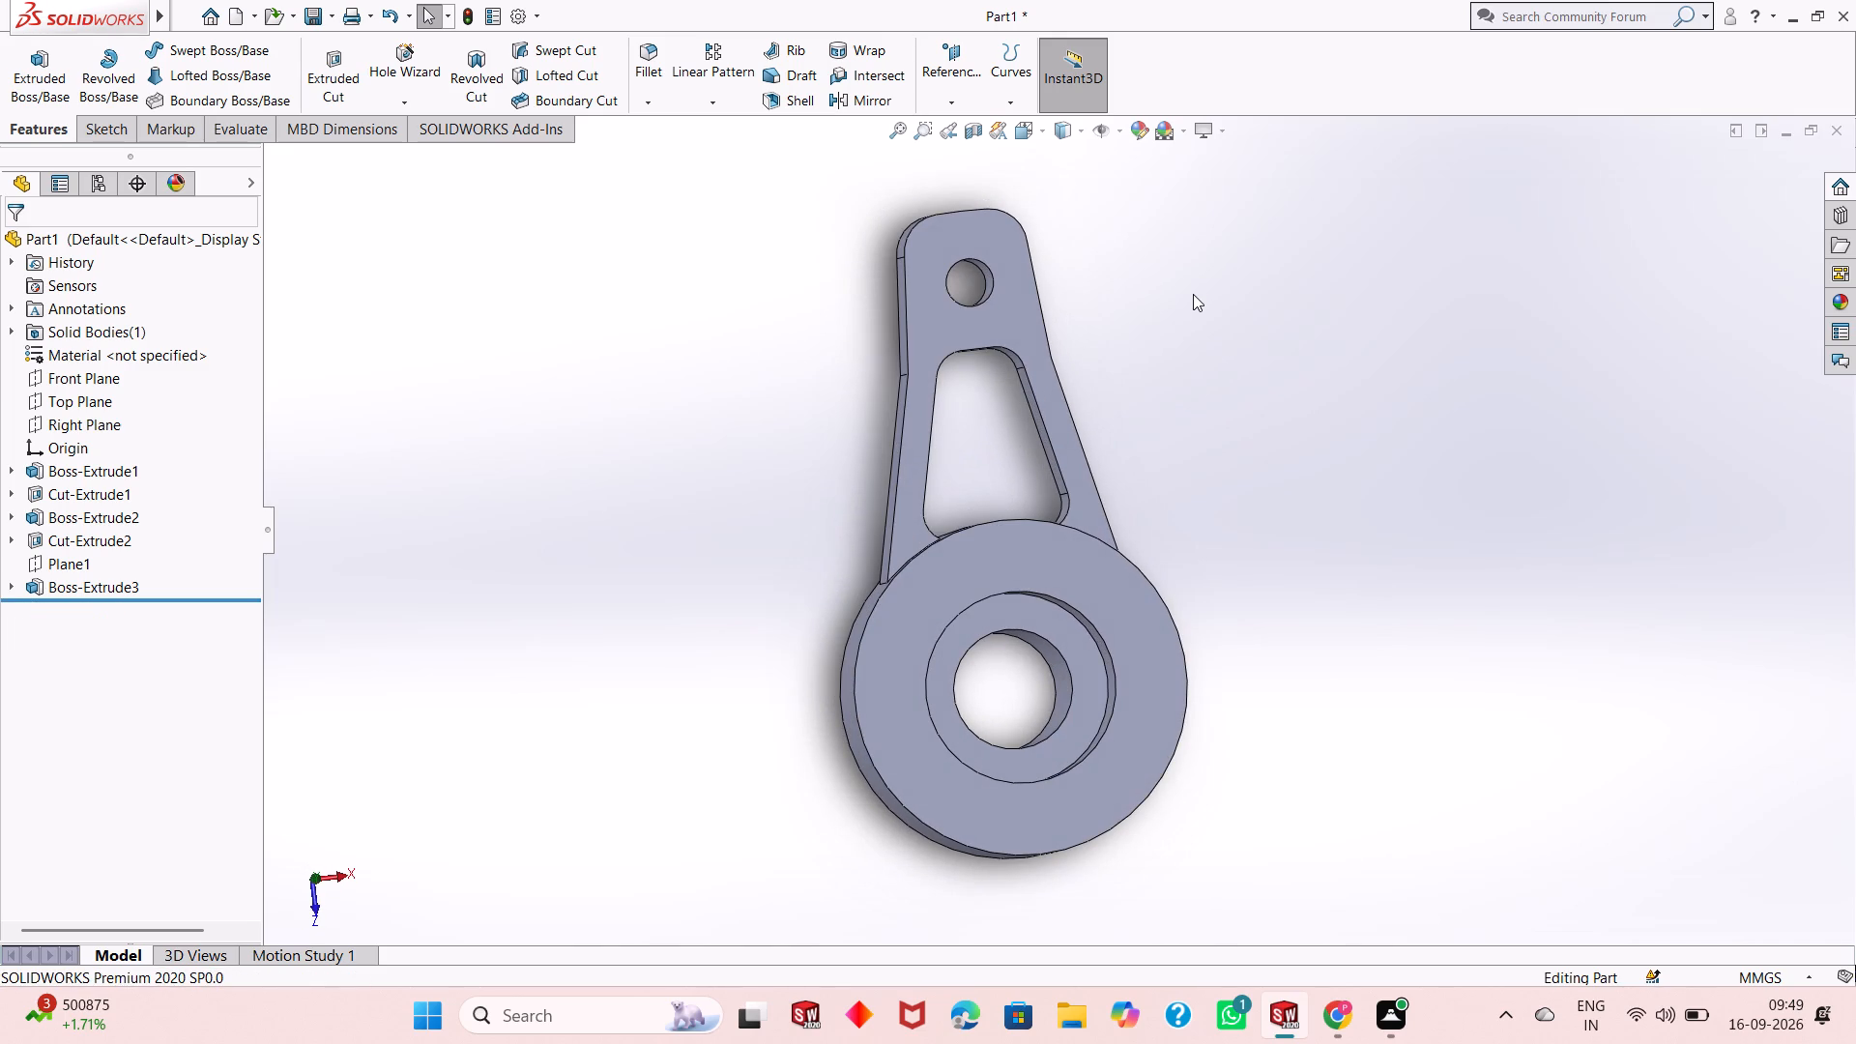
key("ctrl+z")
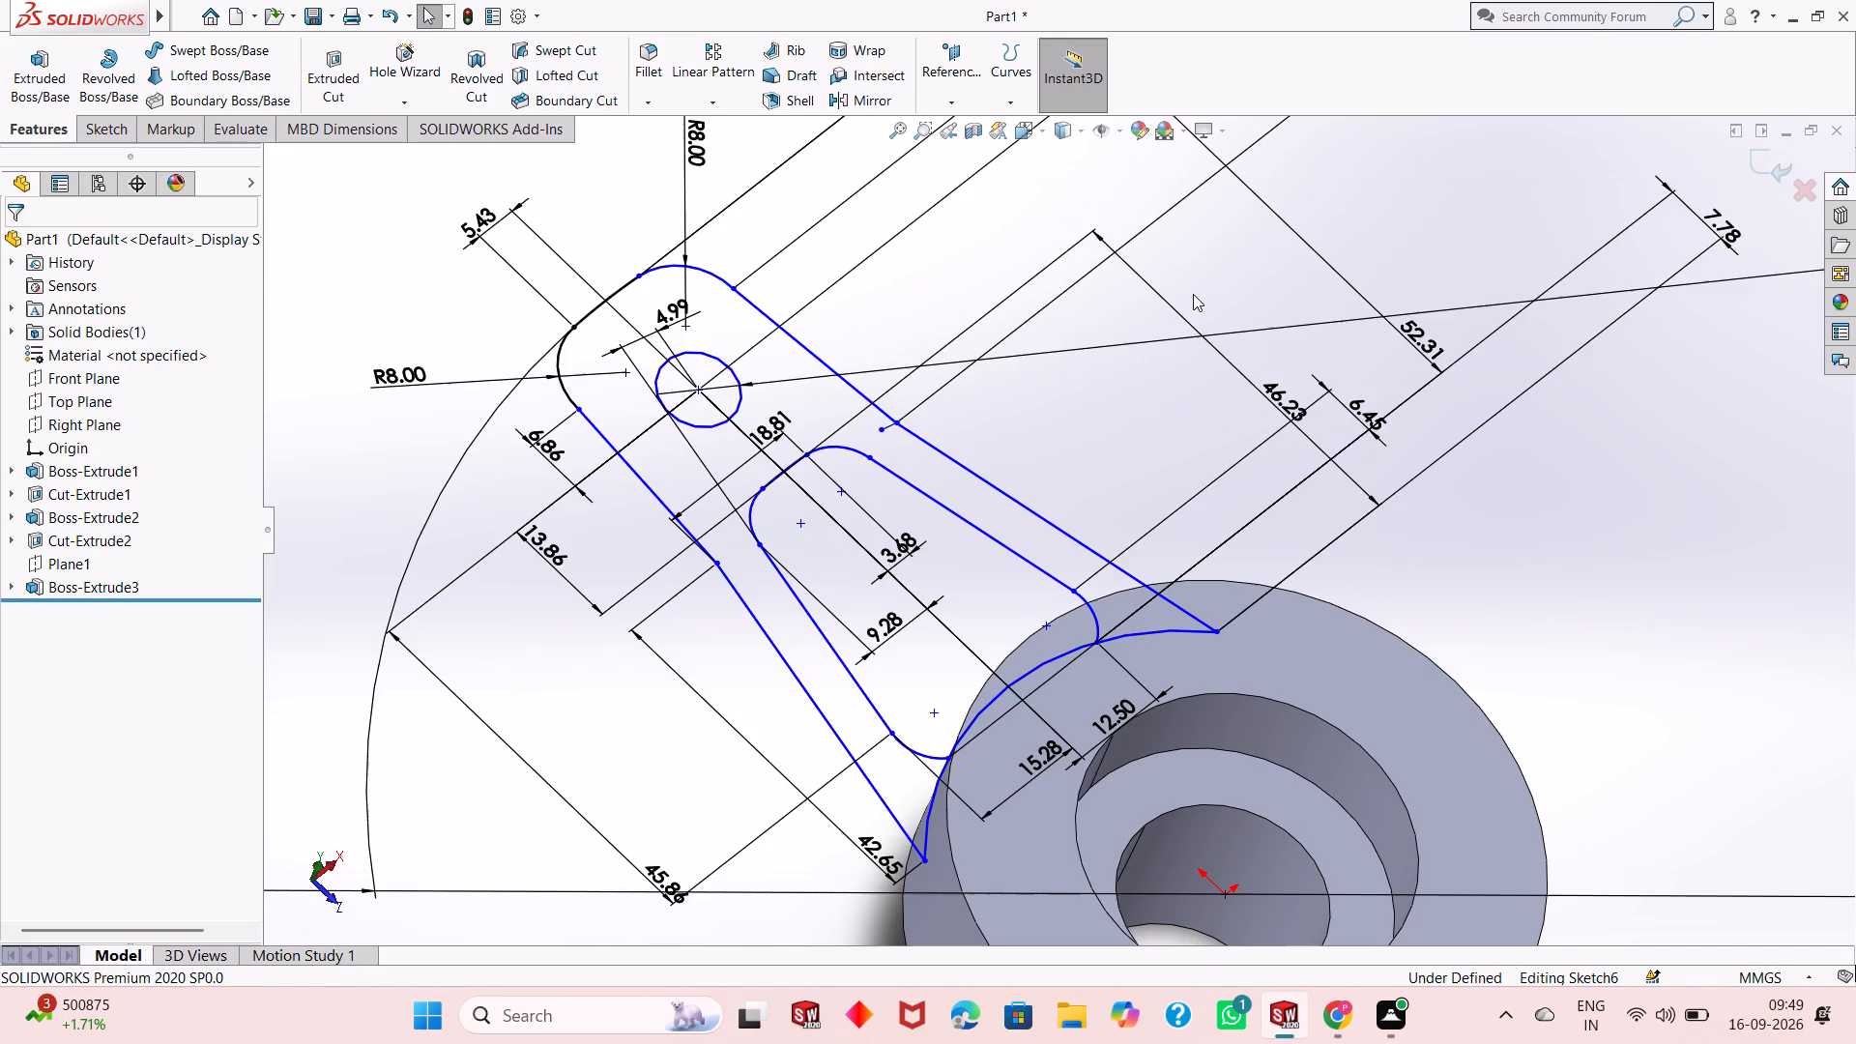
Delete the hole circle near the arm's outer end from the sketch despite its associated dimensions.
left_click(742, 402)
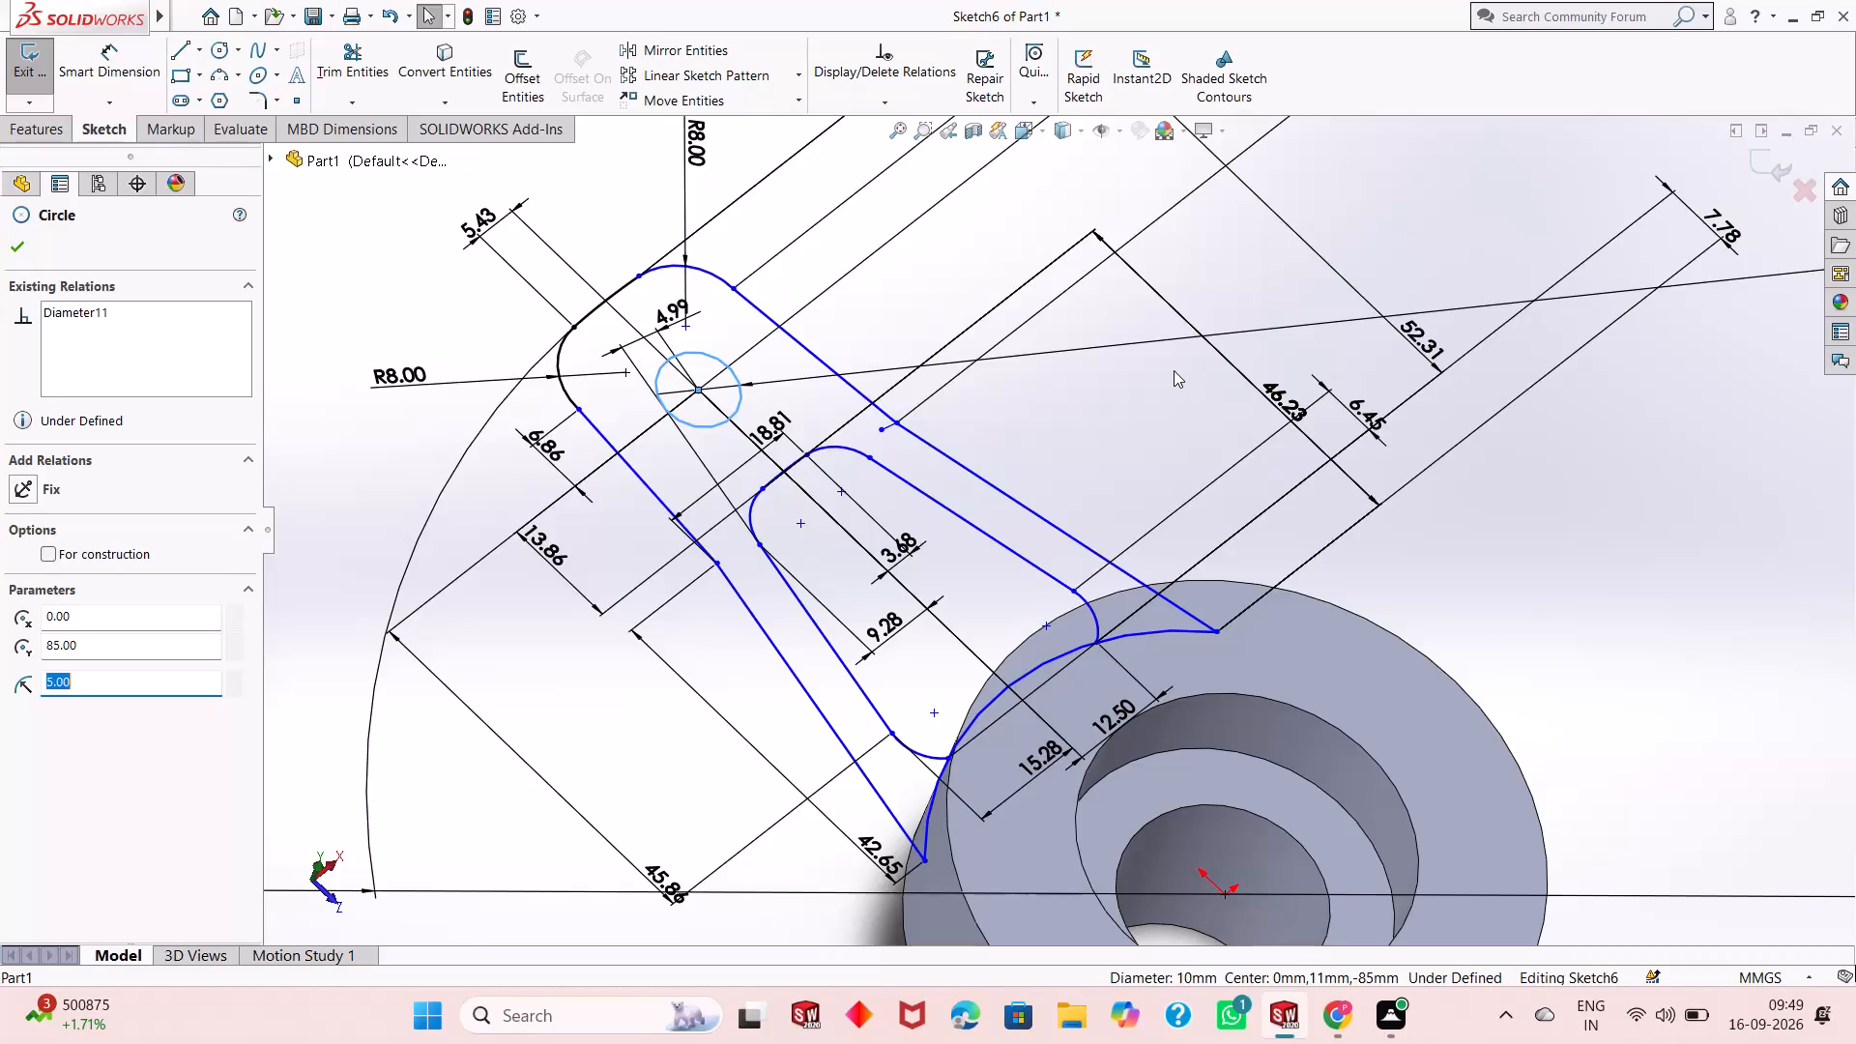
key("Delete")
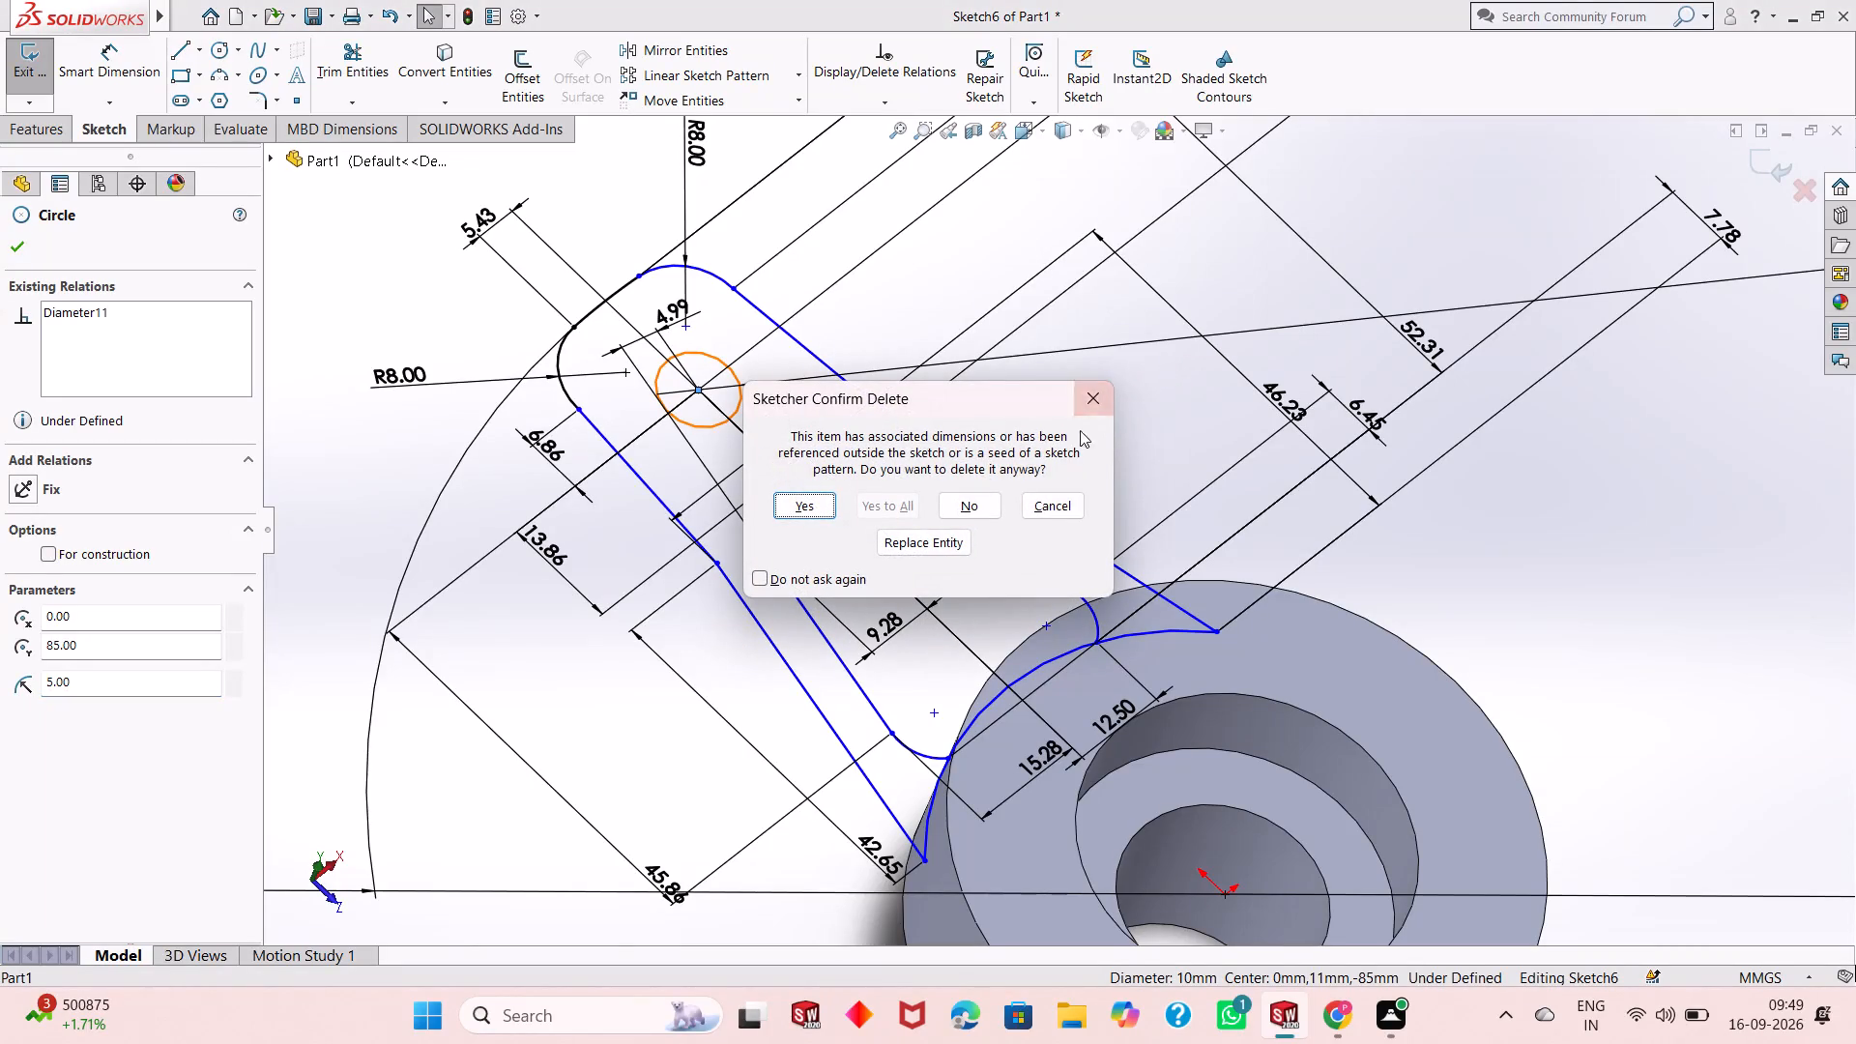
left_click(810, 510)
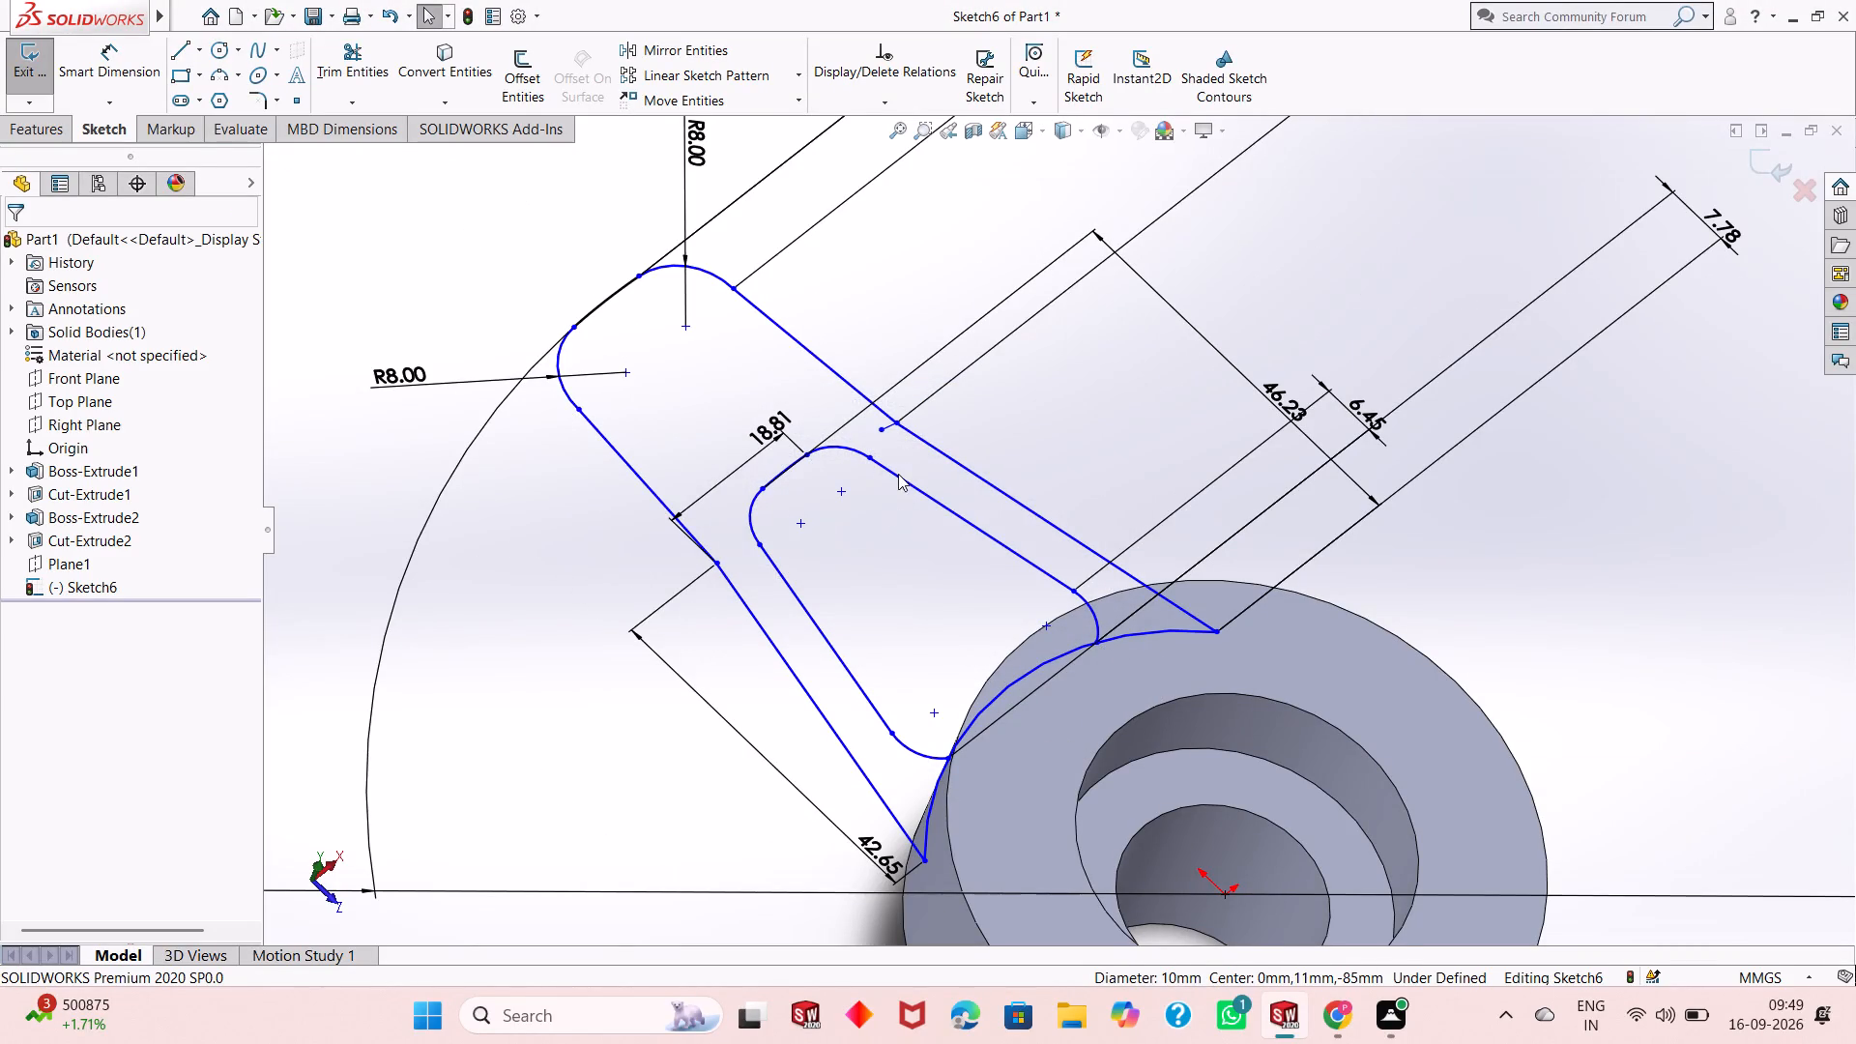
Extrude the arm profile region around the rounded cutout 12 mm Mid Plane, merged with the hub.
left_click(54, 136)
left_click(52, 95)
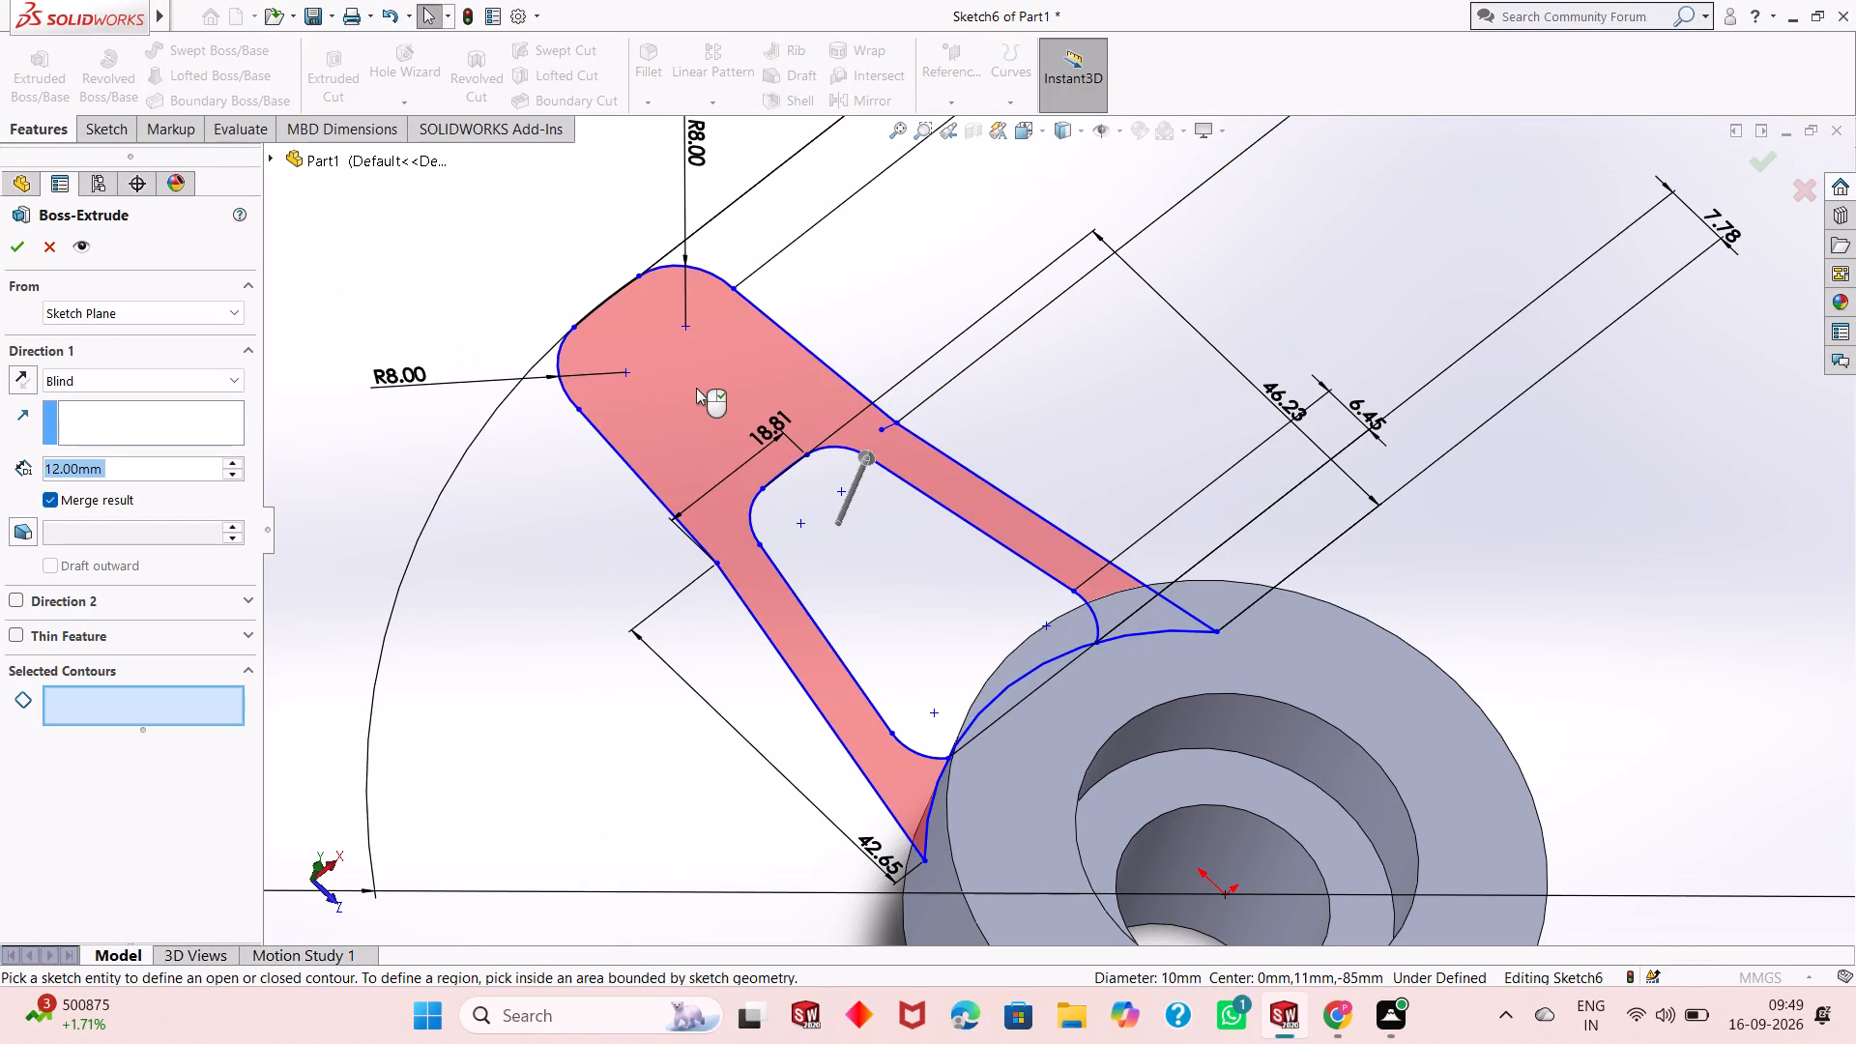
left_click(697, 388)
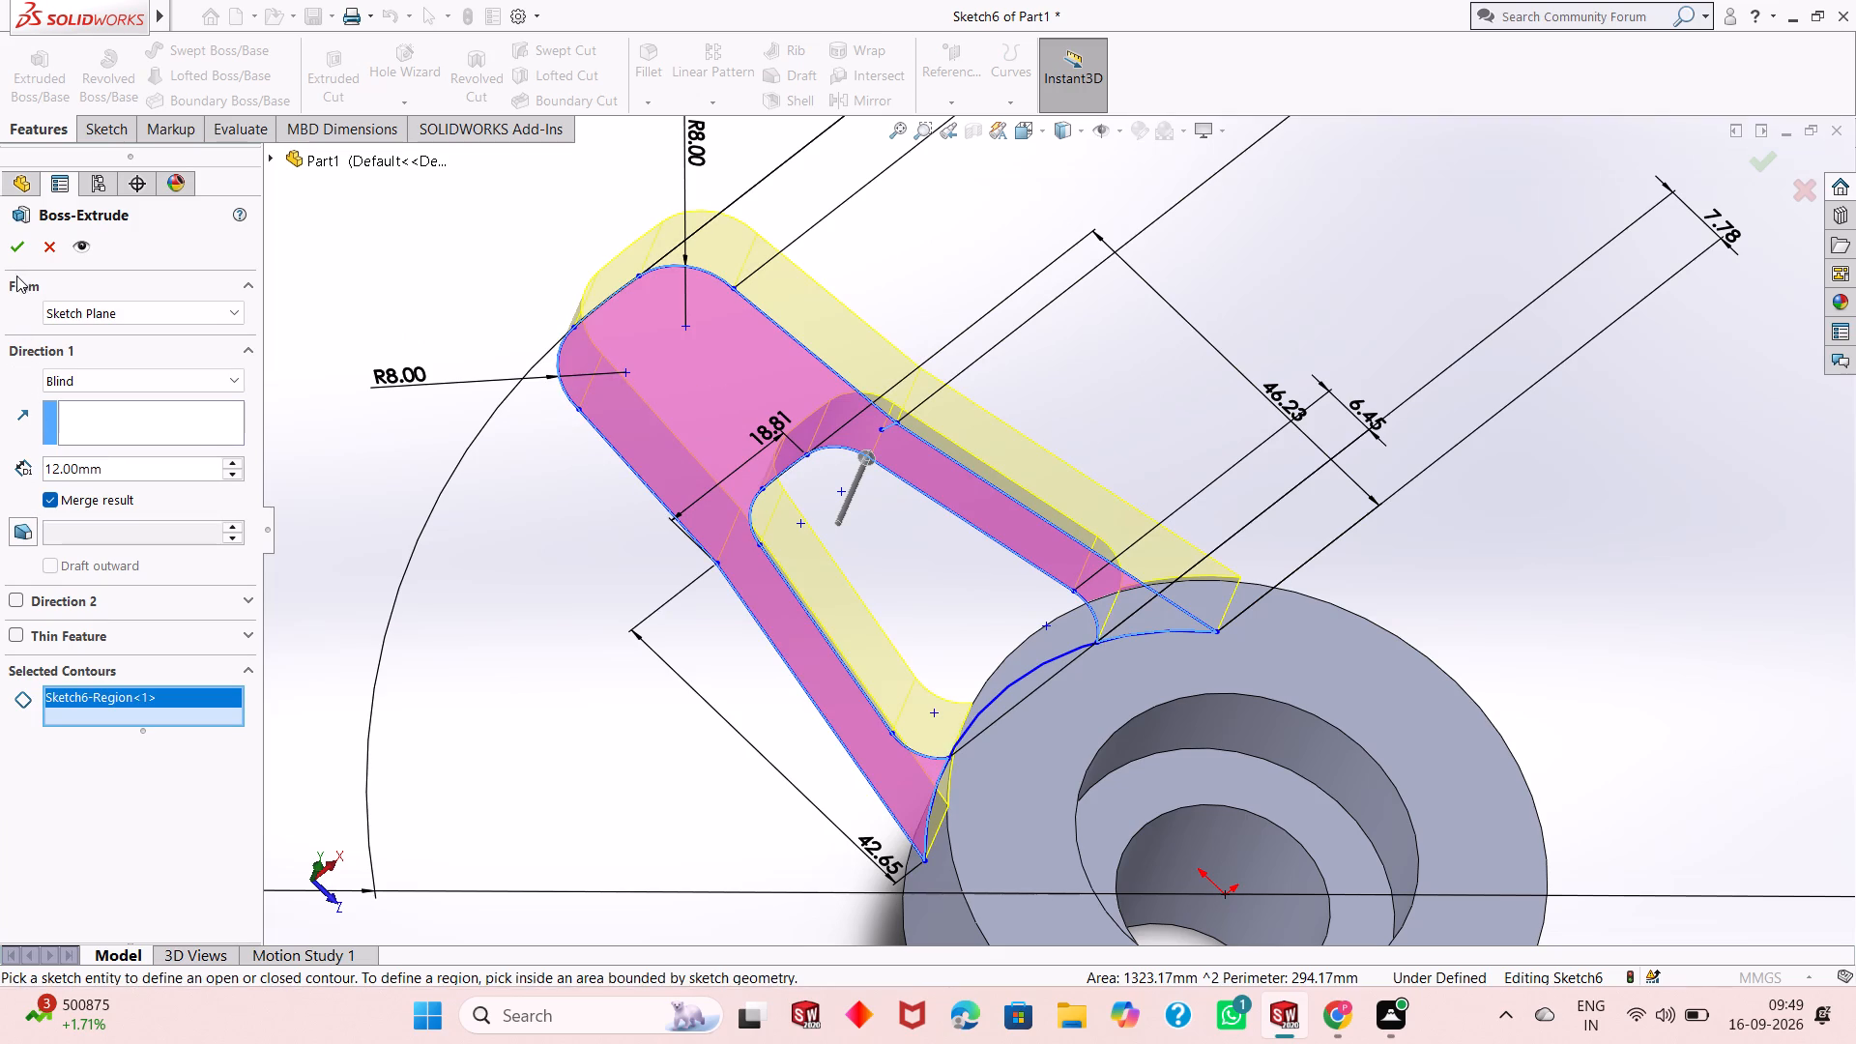
left_click(202, 387)
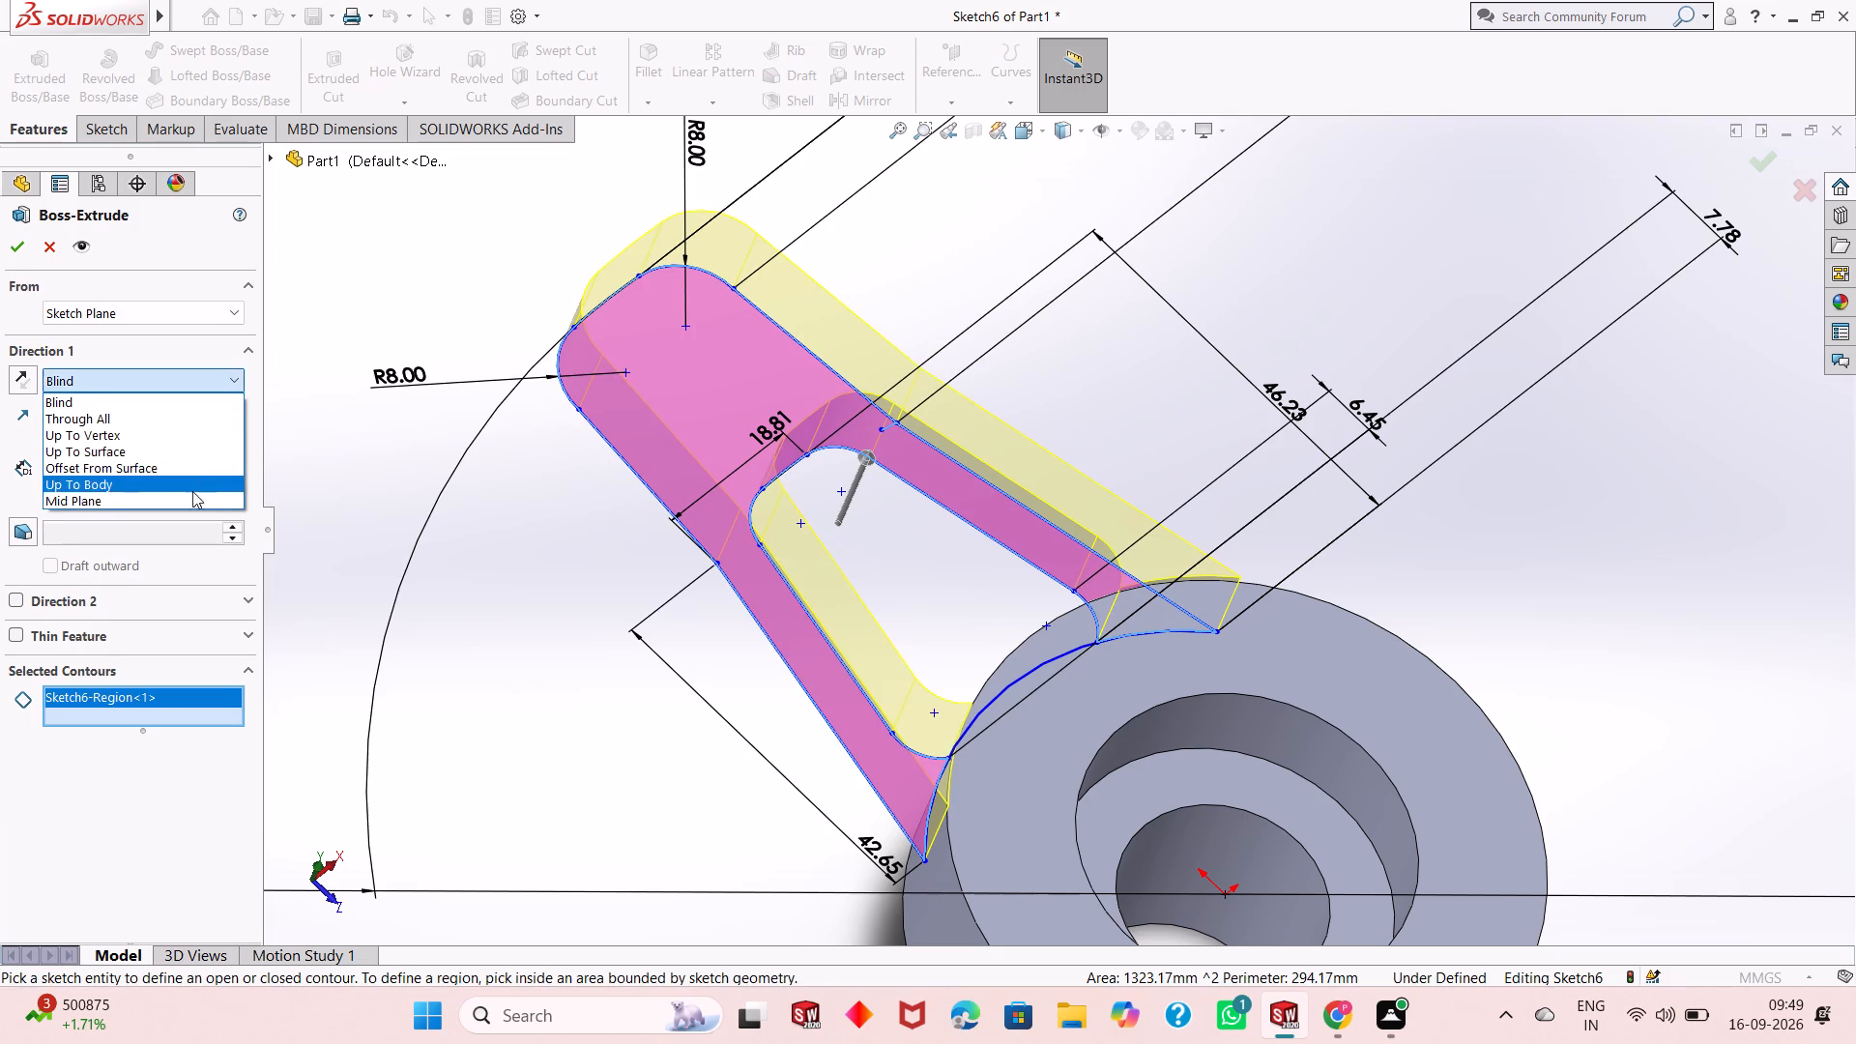
left_click(191, 492)
left_click(10, 235)
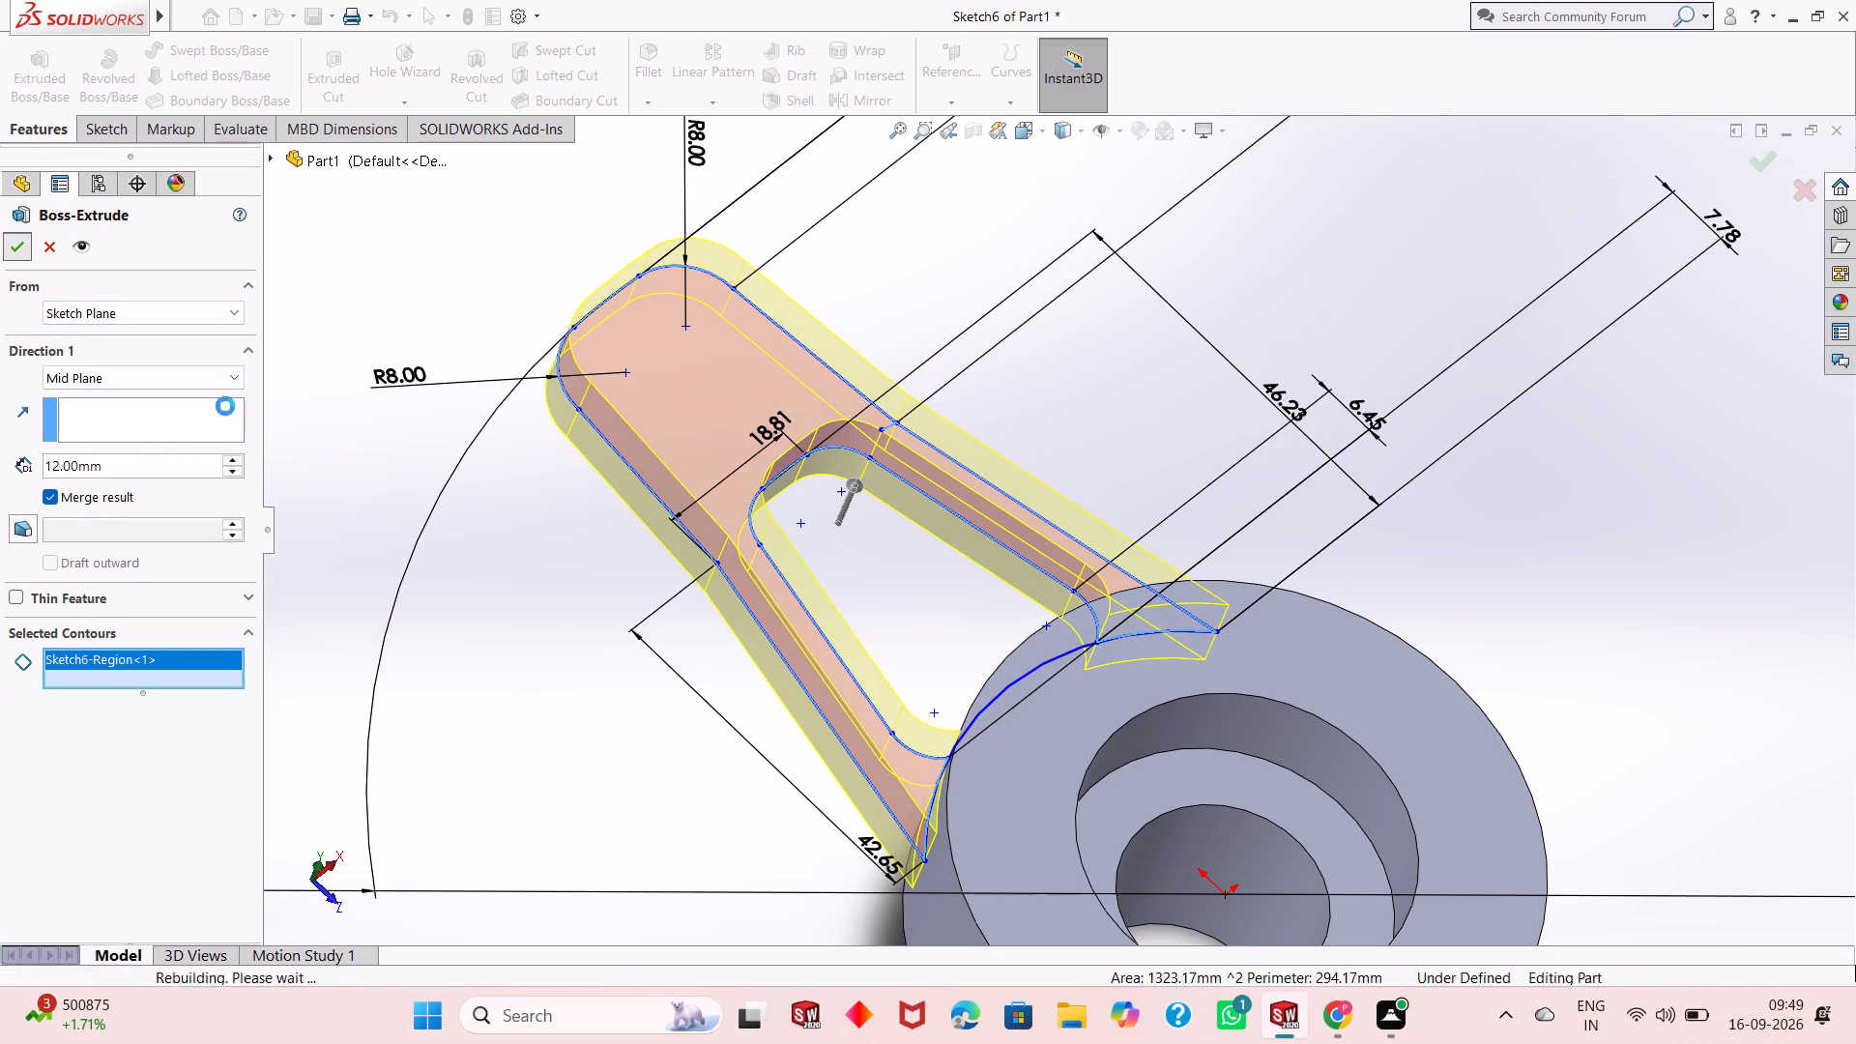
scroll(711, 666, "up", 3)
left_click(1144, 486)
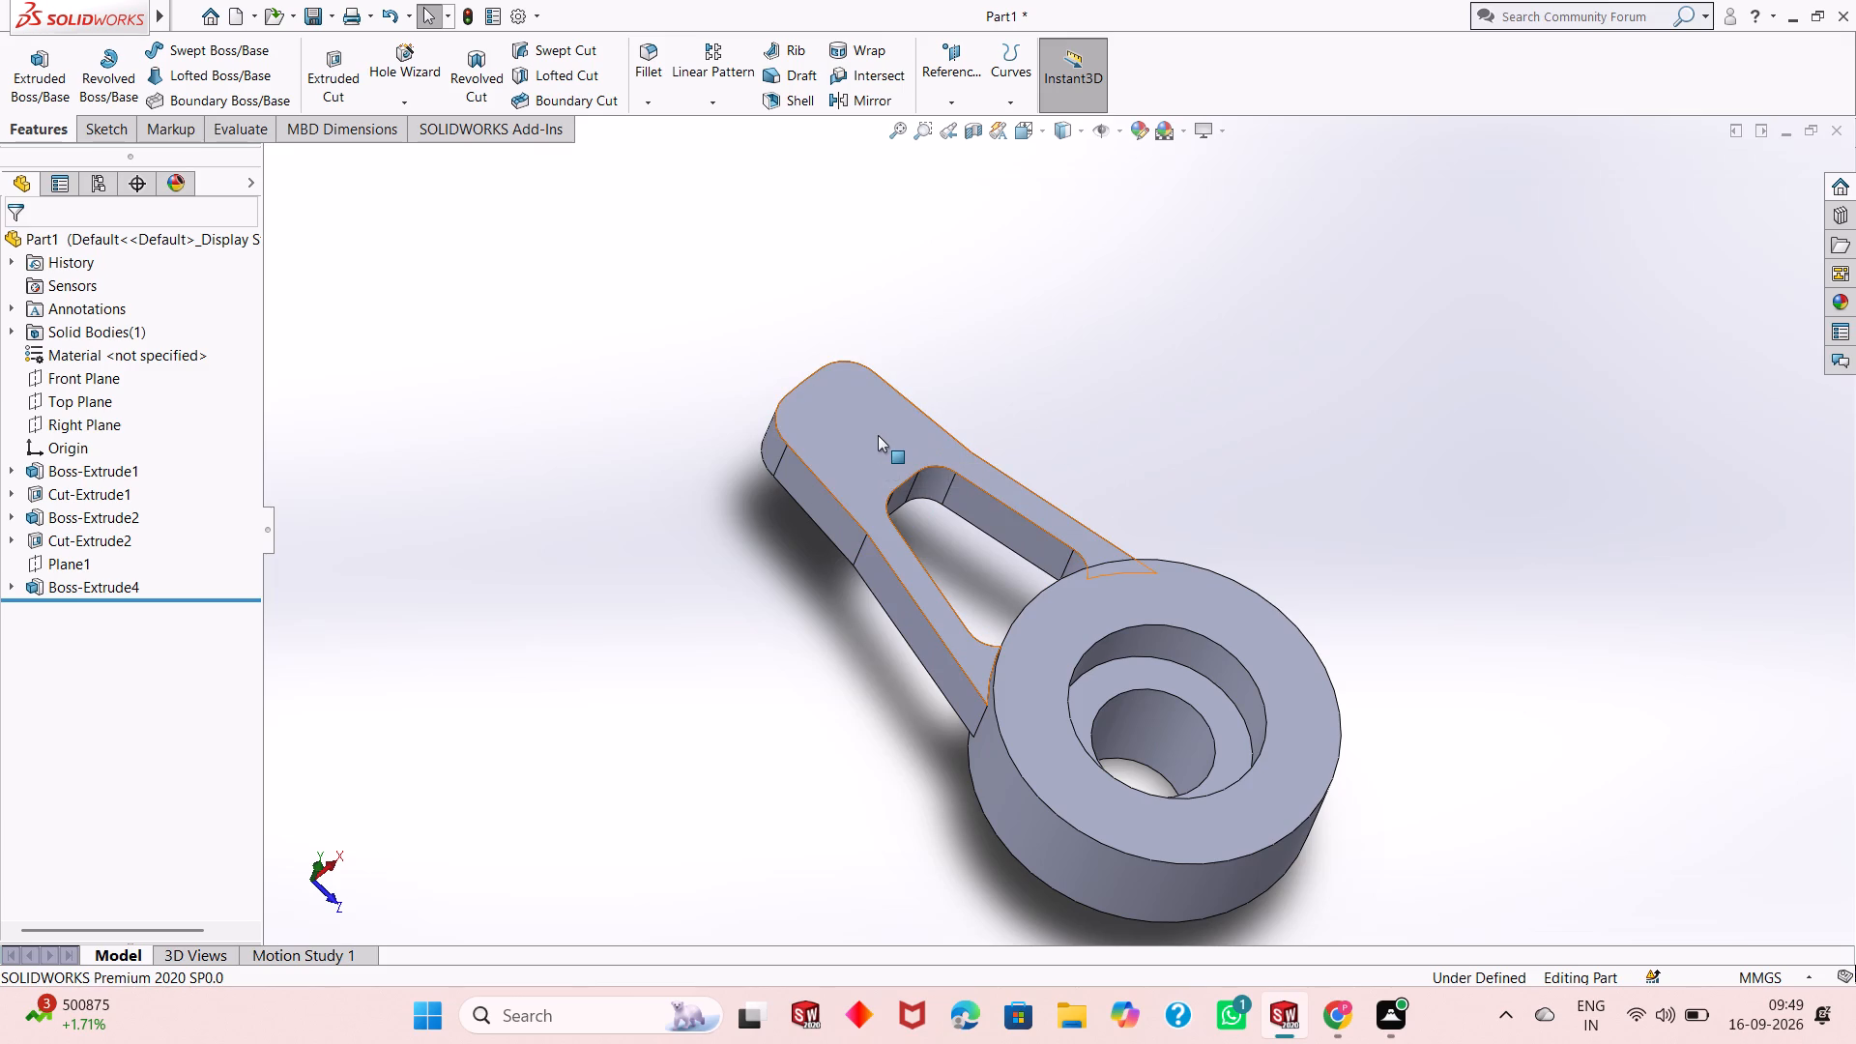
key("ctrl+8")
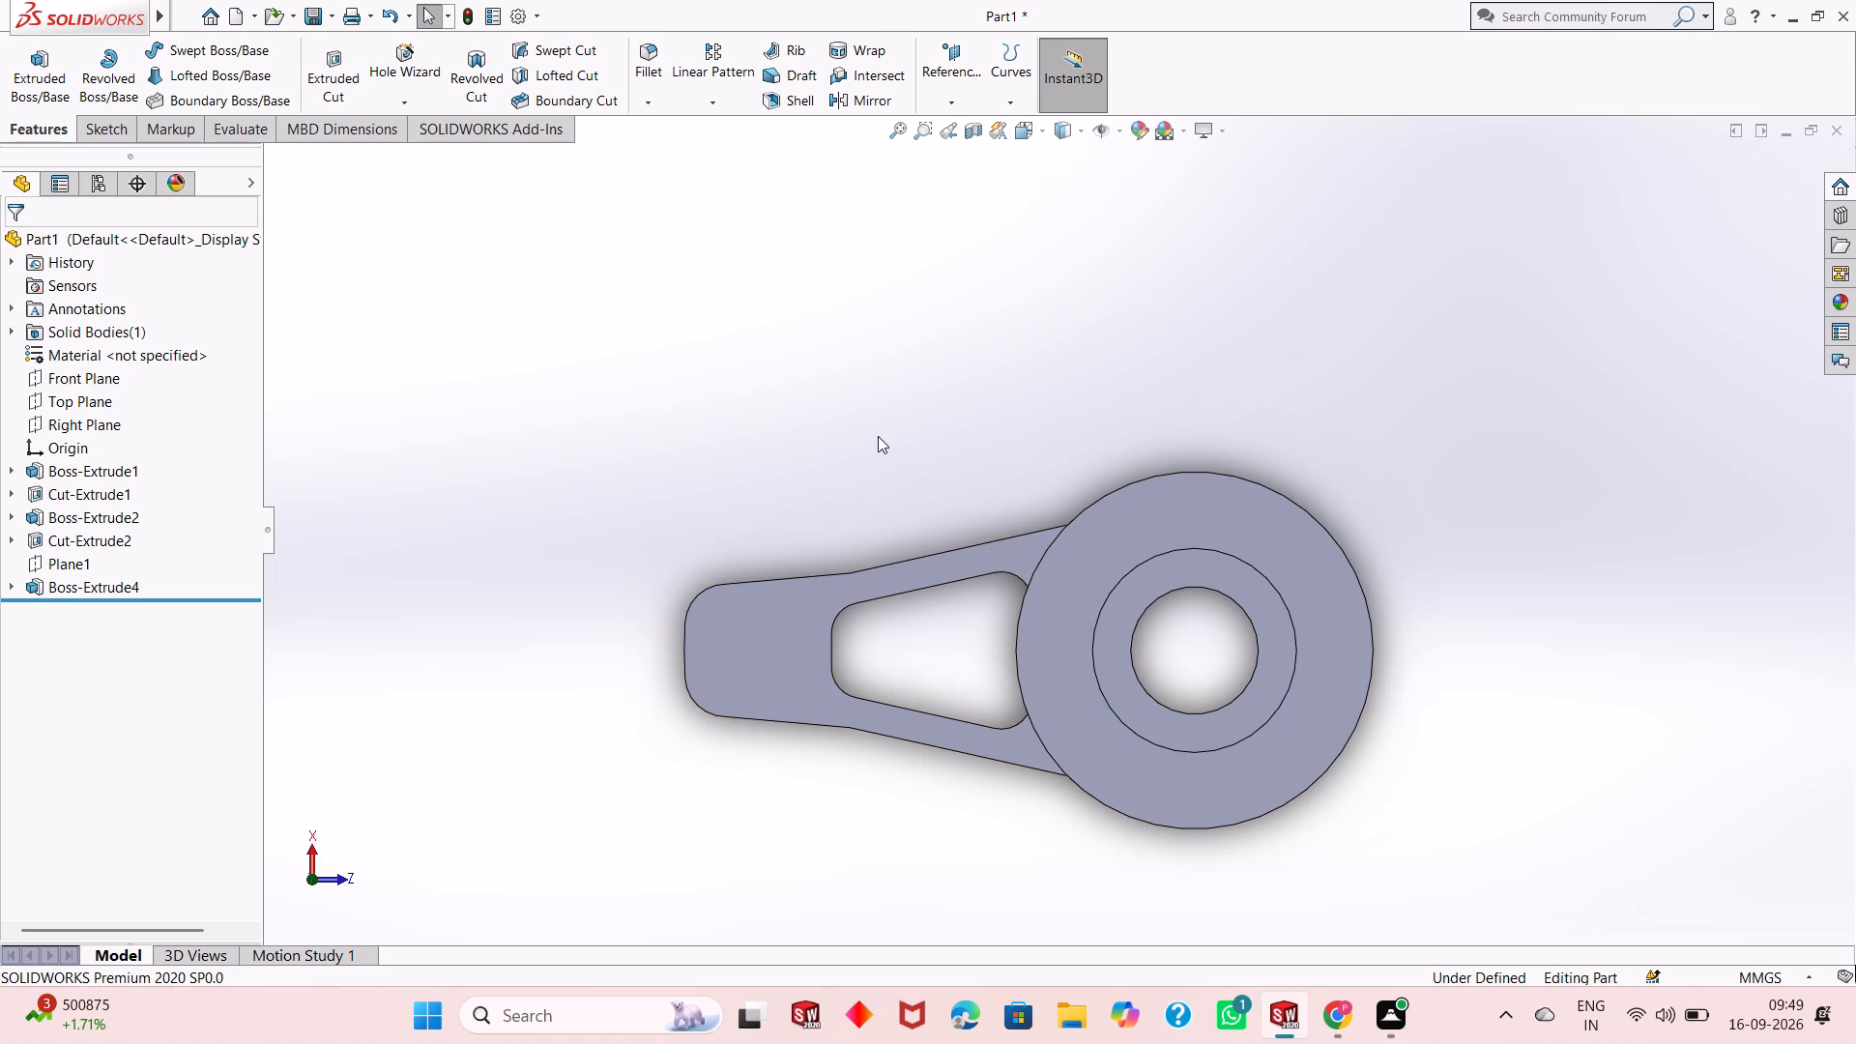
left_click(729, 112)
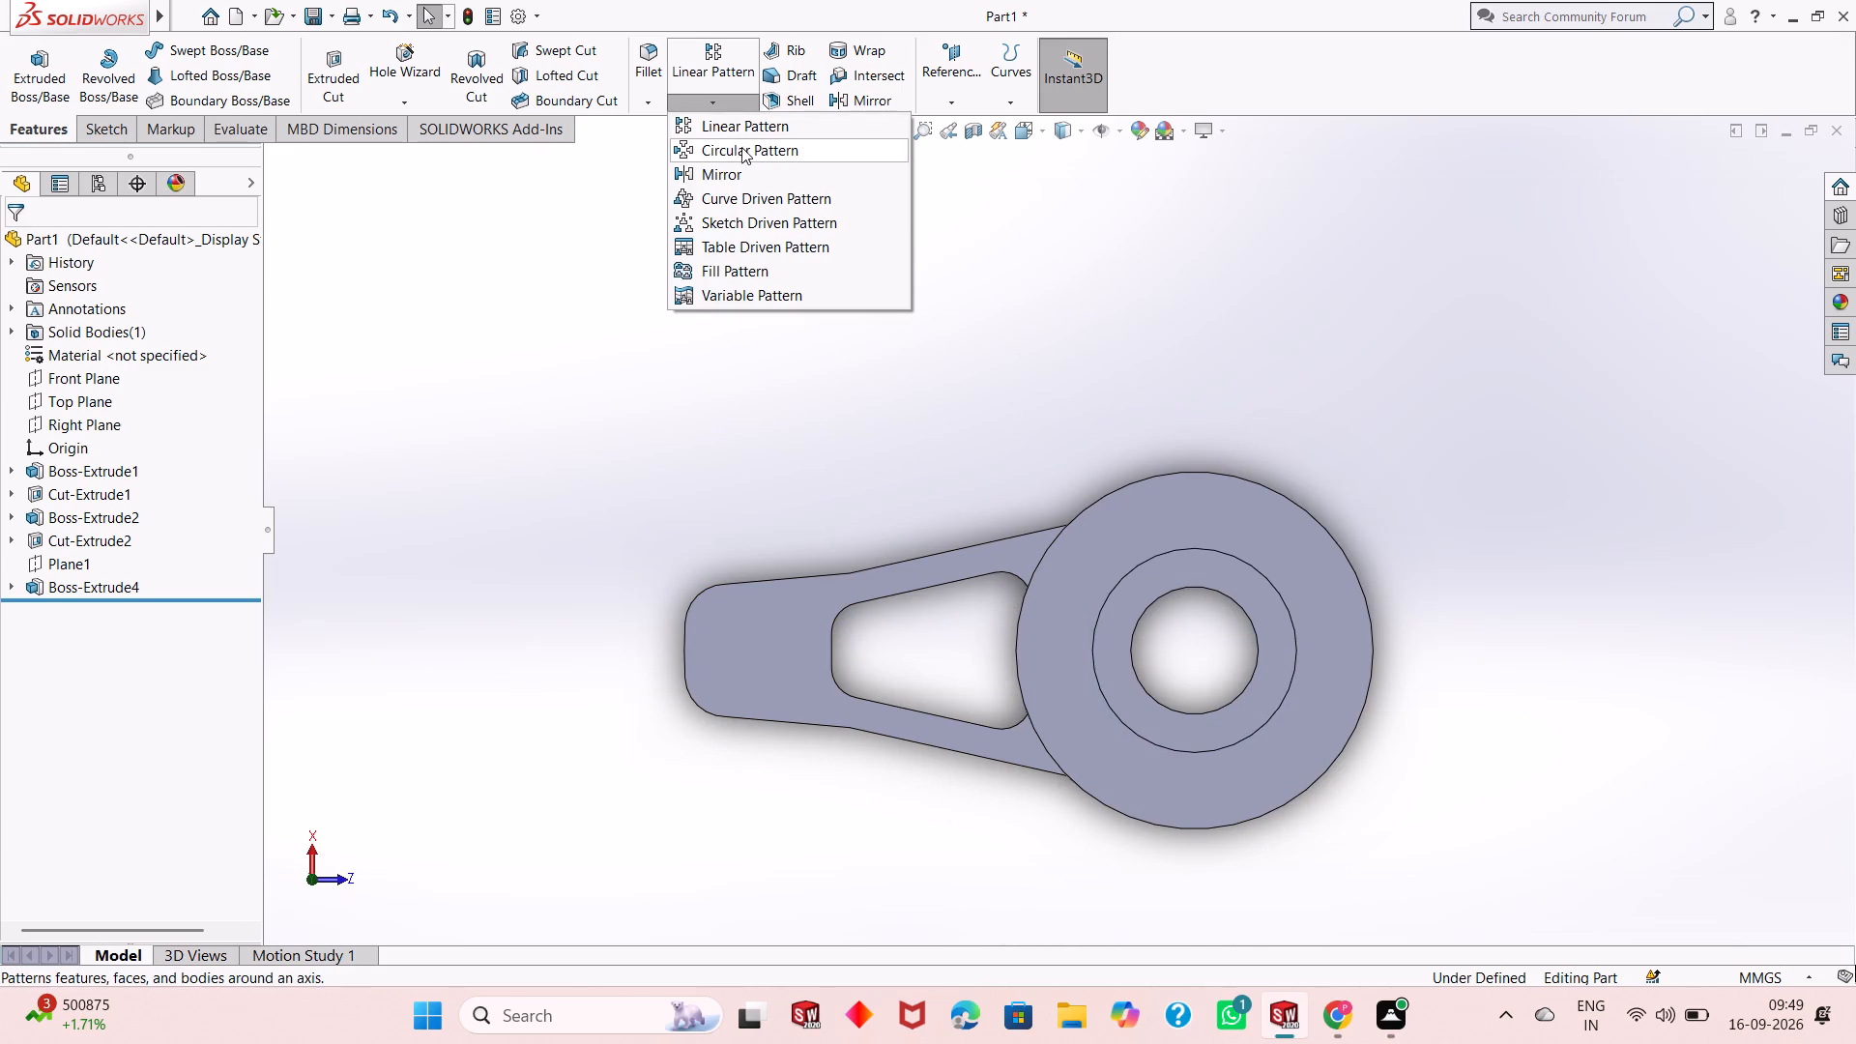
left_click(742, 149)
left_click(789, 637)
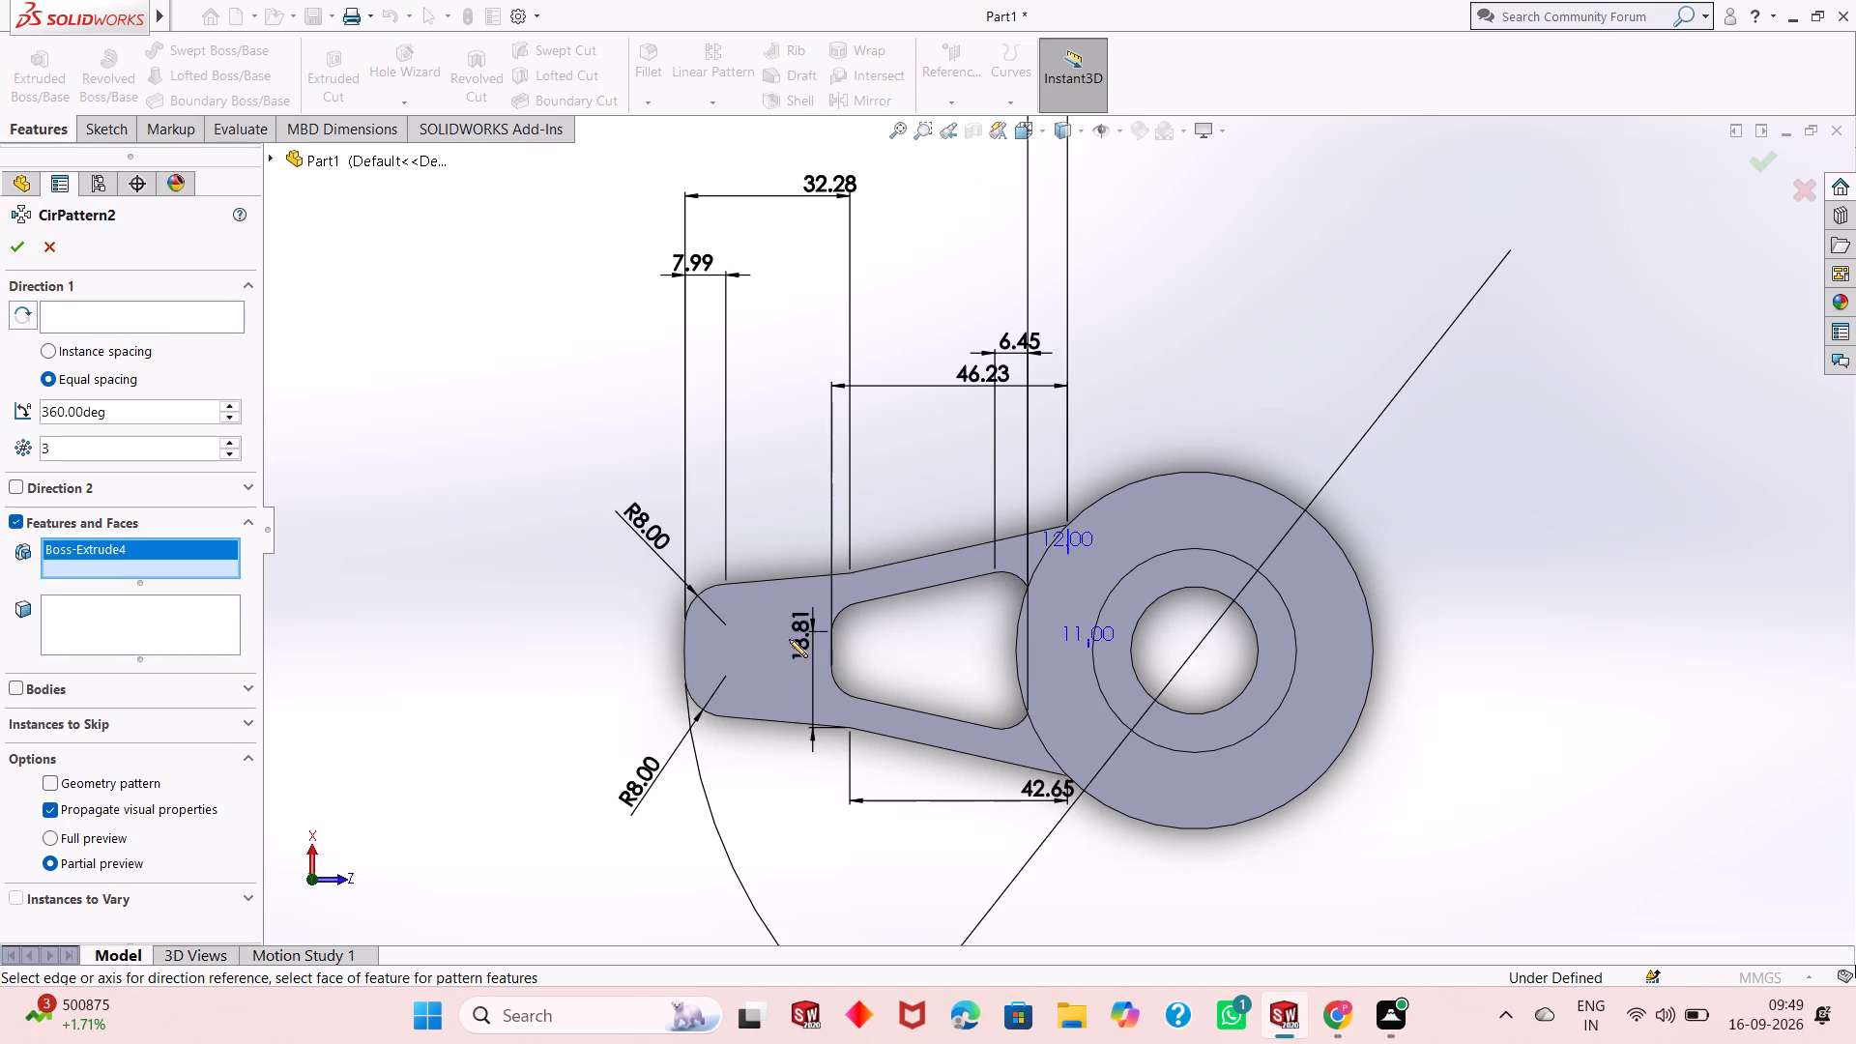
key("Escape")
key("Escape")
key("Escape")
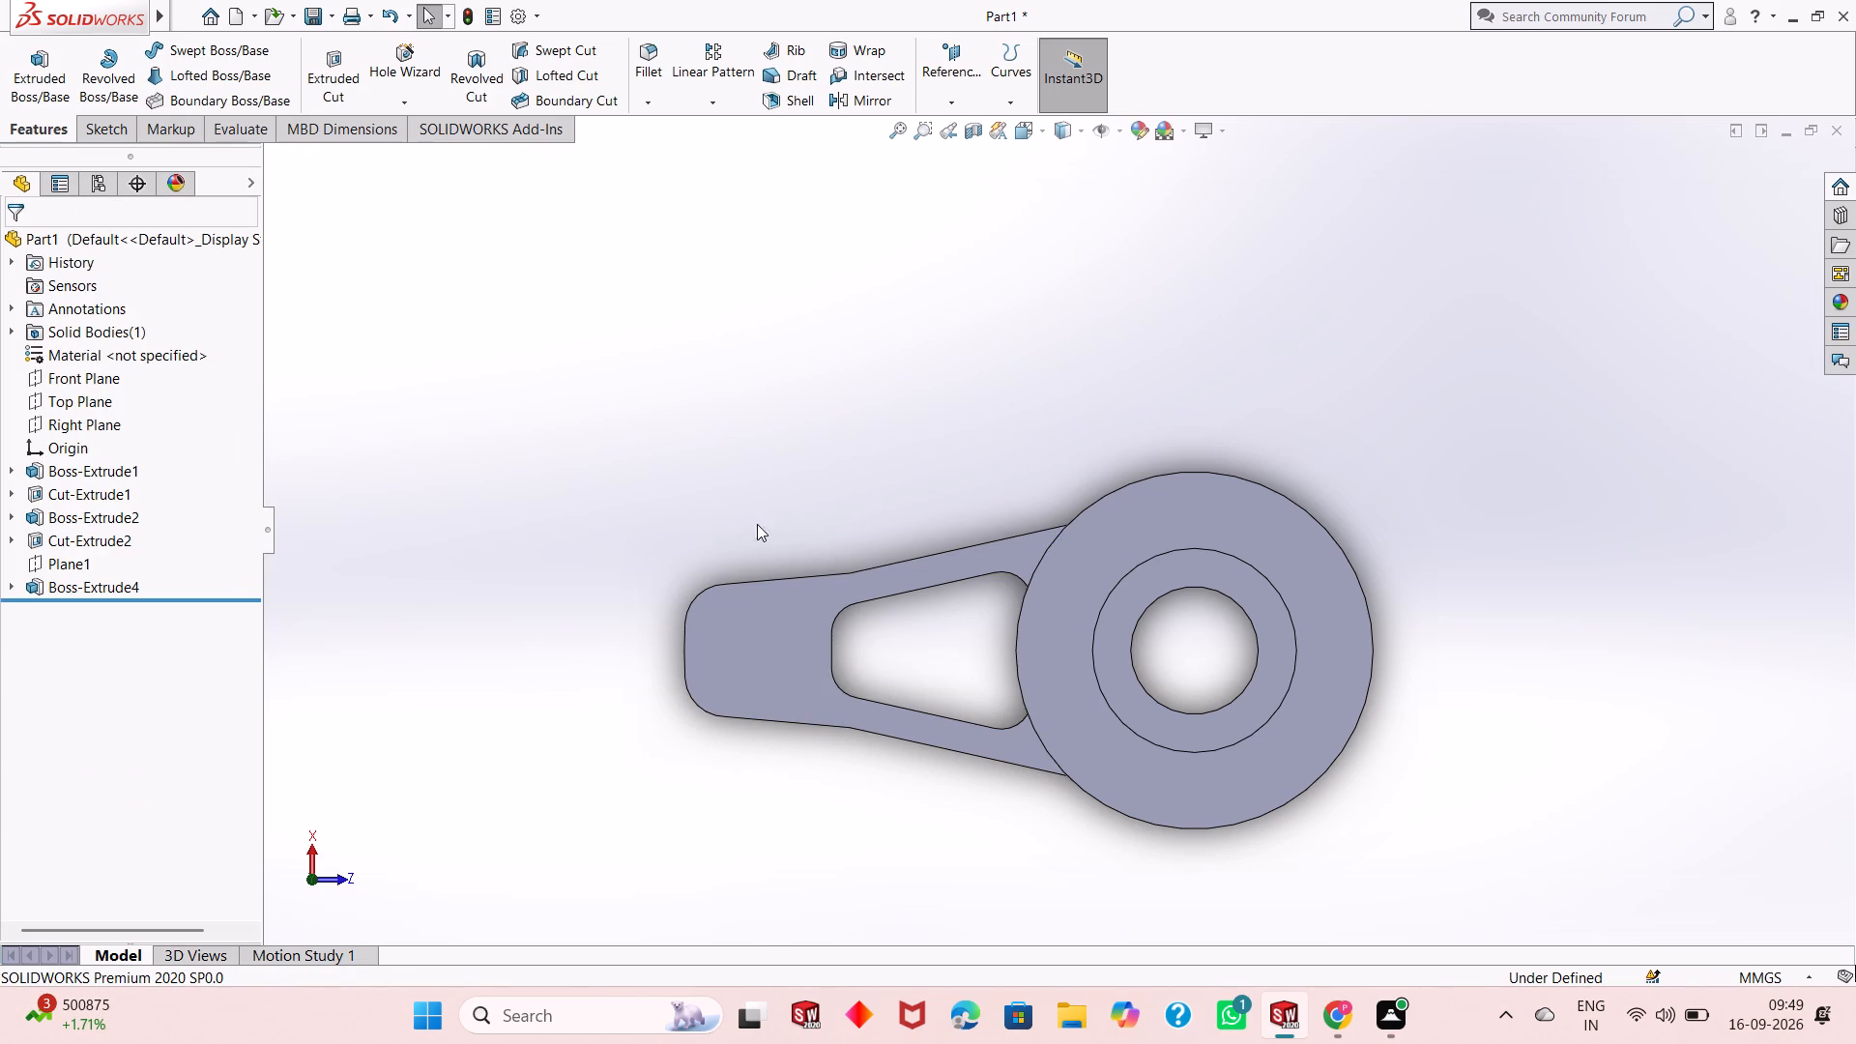
Circularly pattern the extruded arm about the hub bore's circular edge with 3 equally spaced instances over 360 degrees.
left_click(747, 612)
left_click(737, 103)
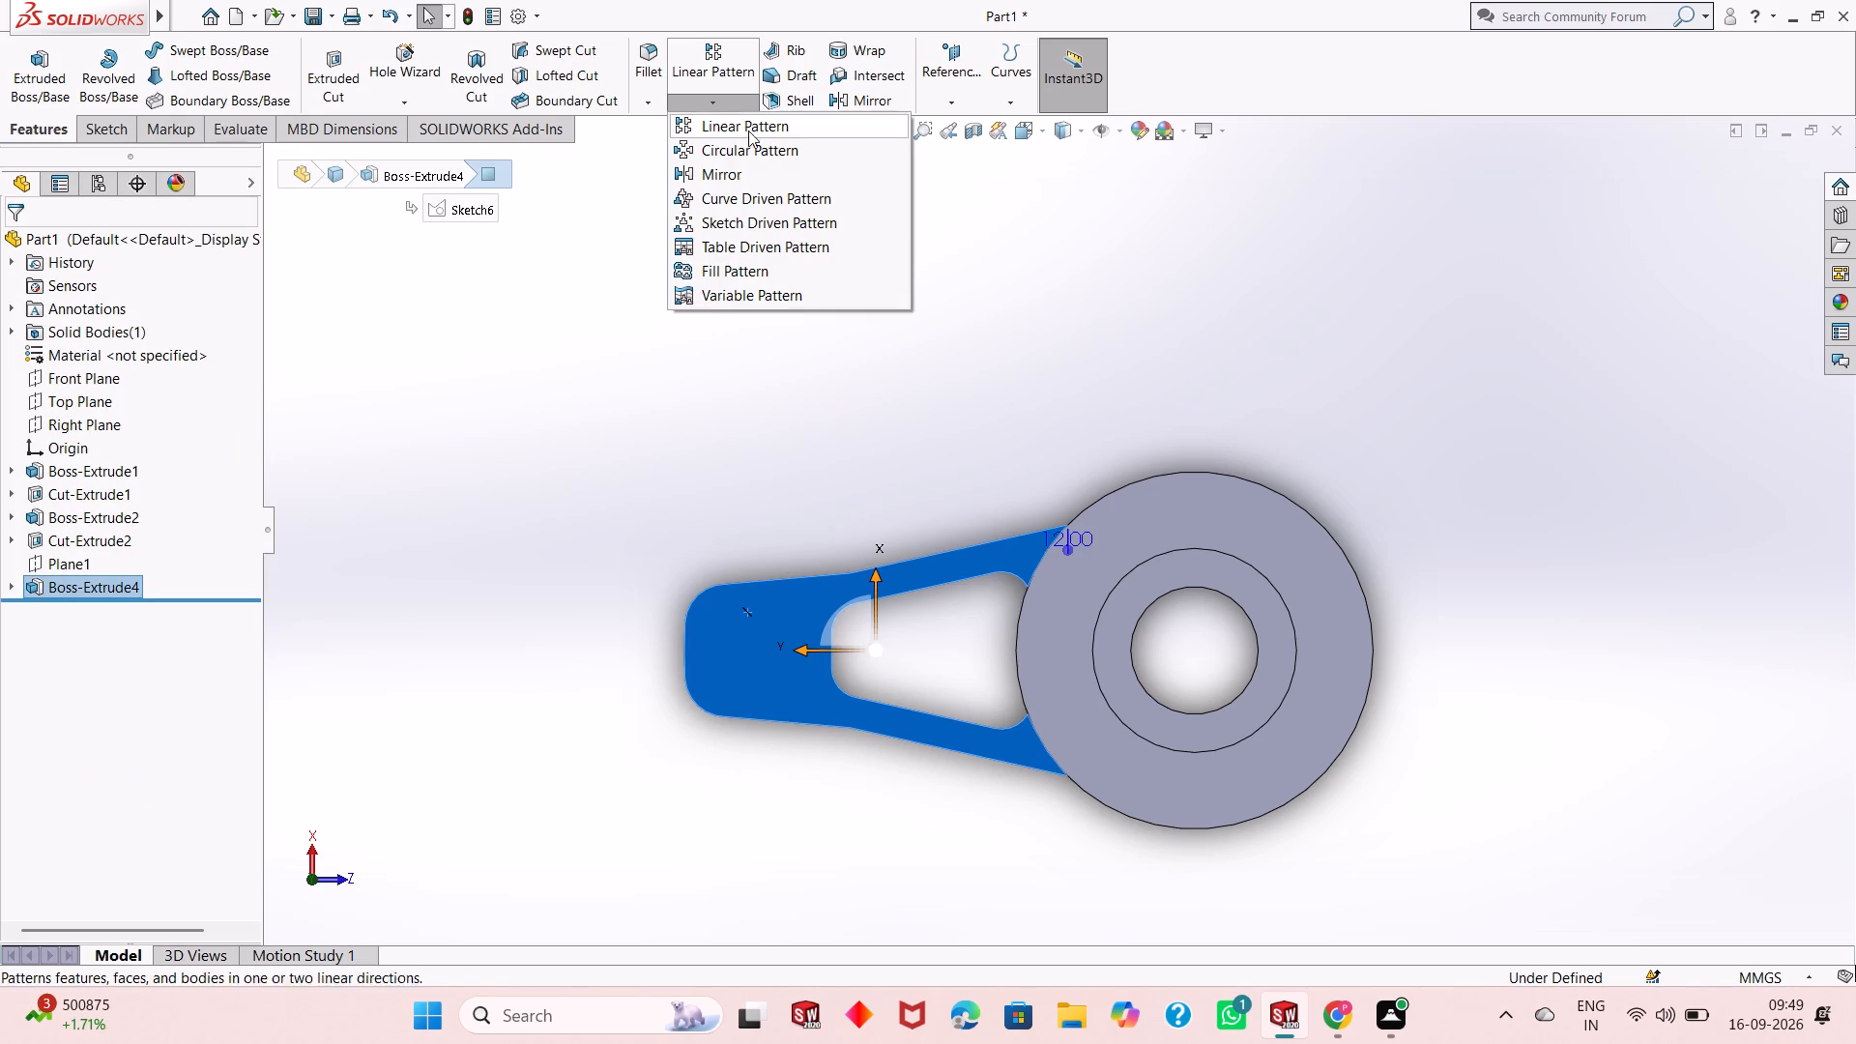
left_click(755, 150)
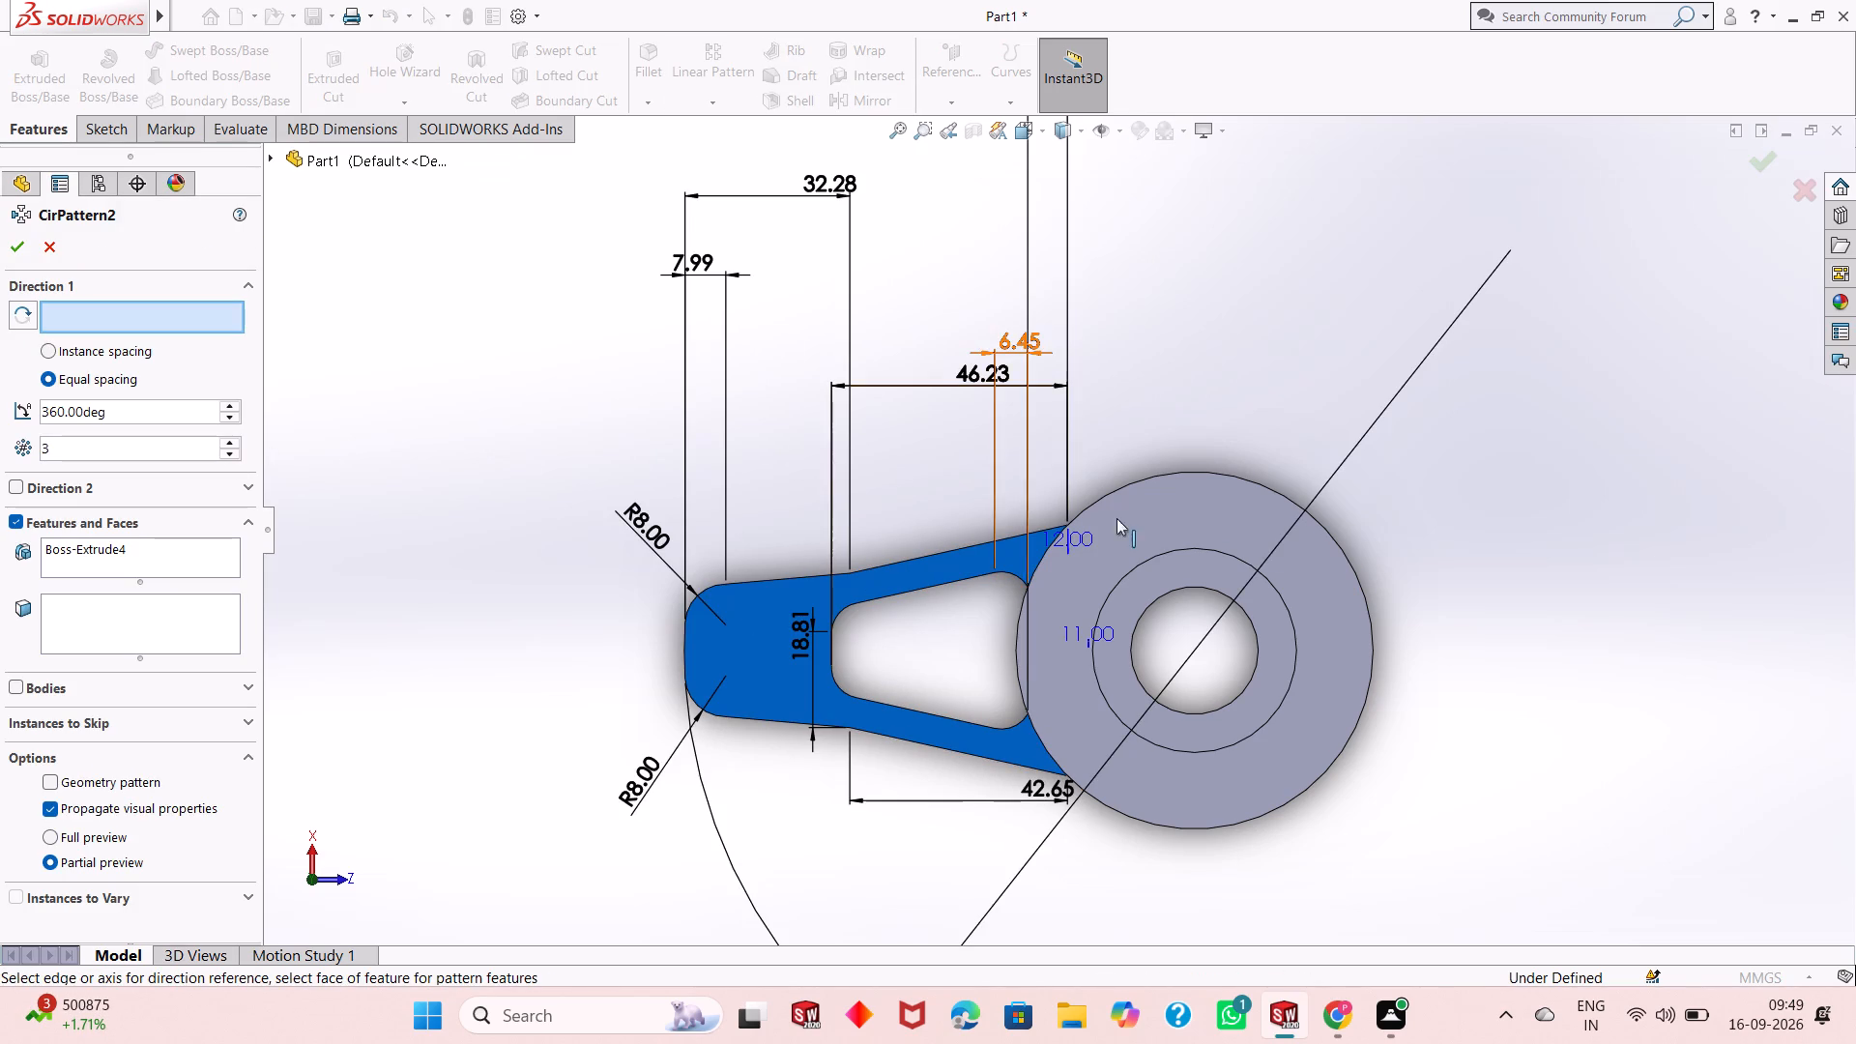
left_click(1192, 590)
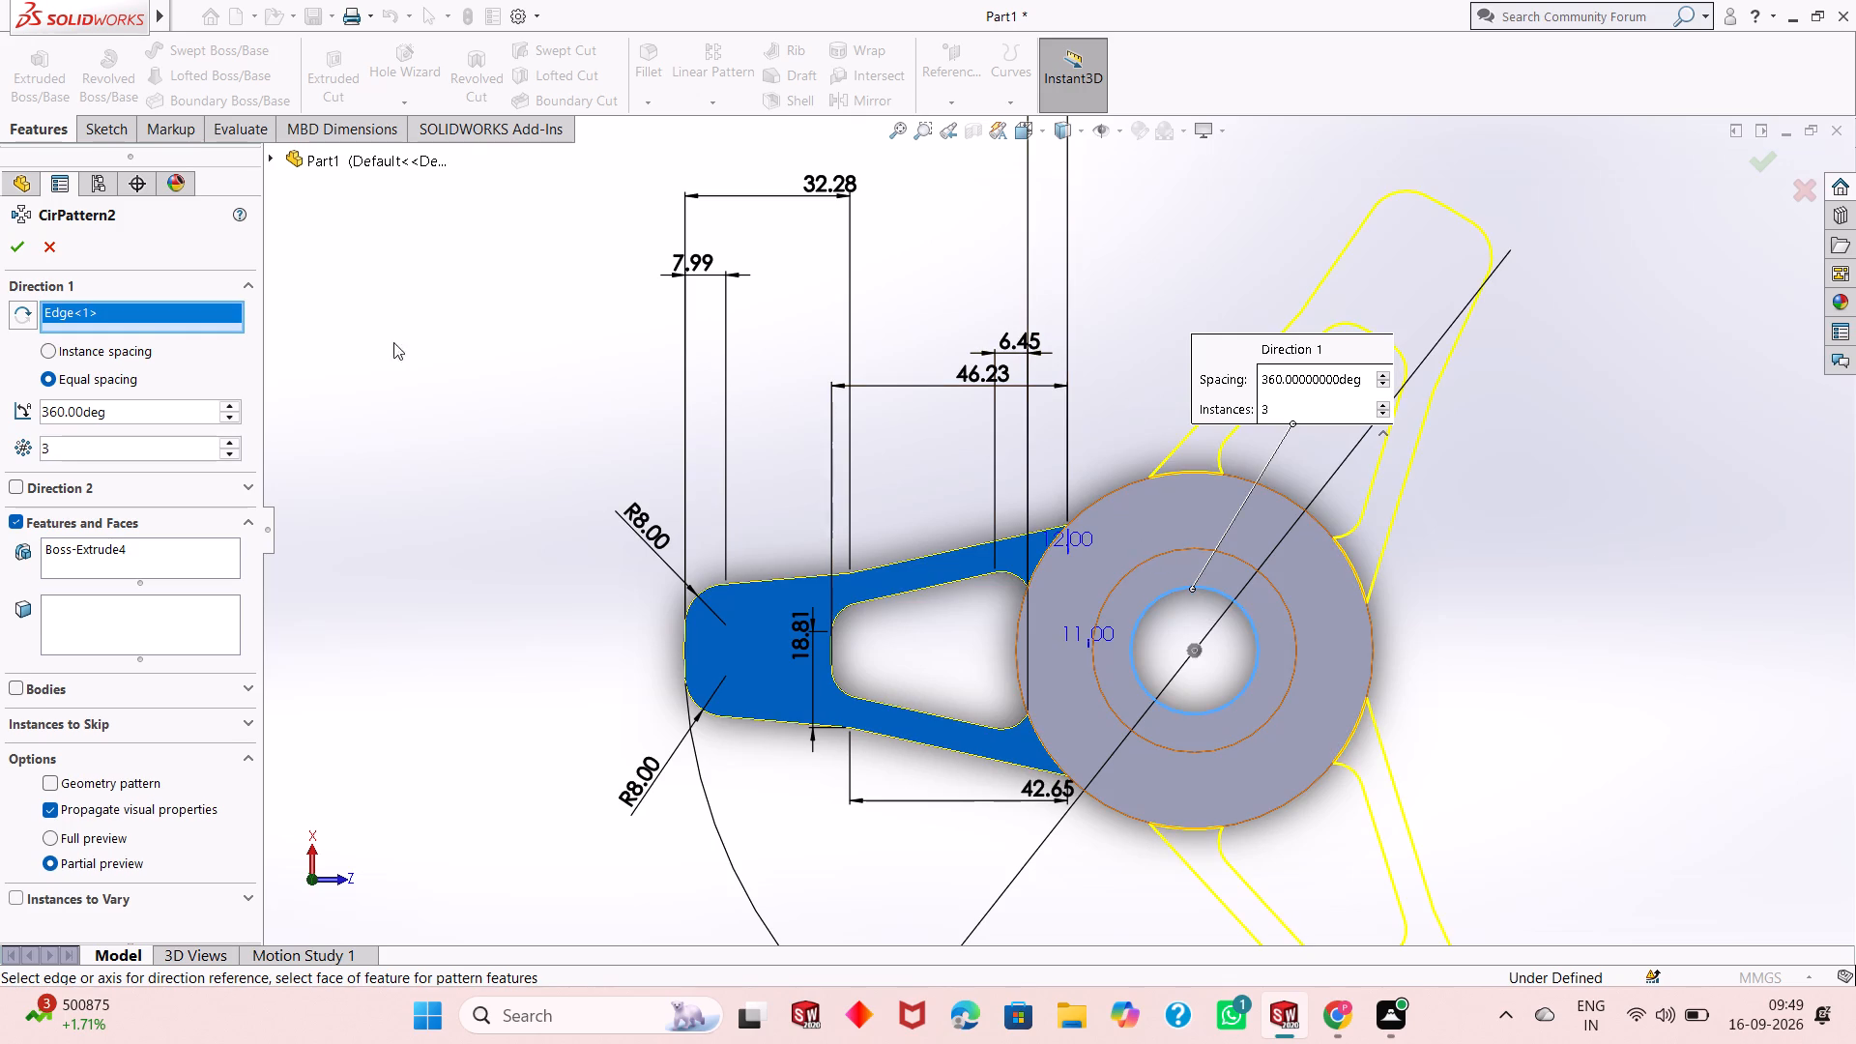
left_click(24, 246)
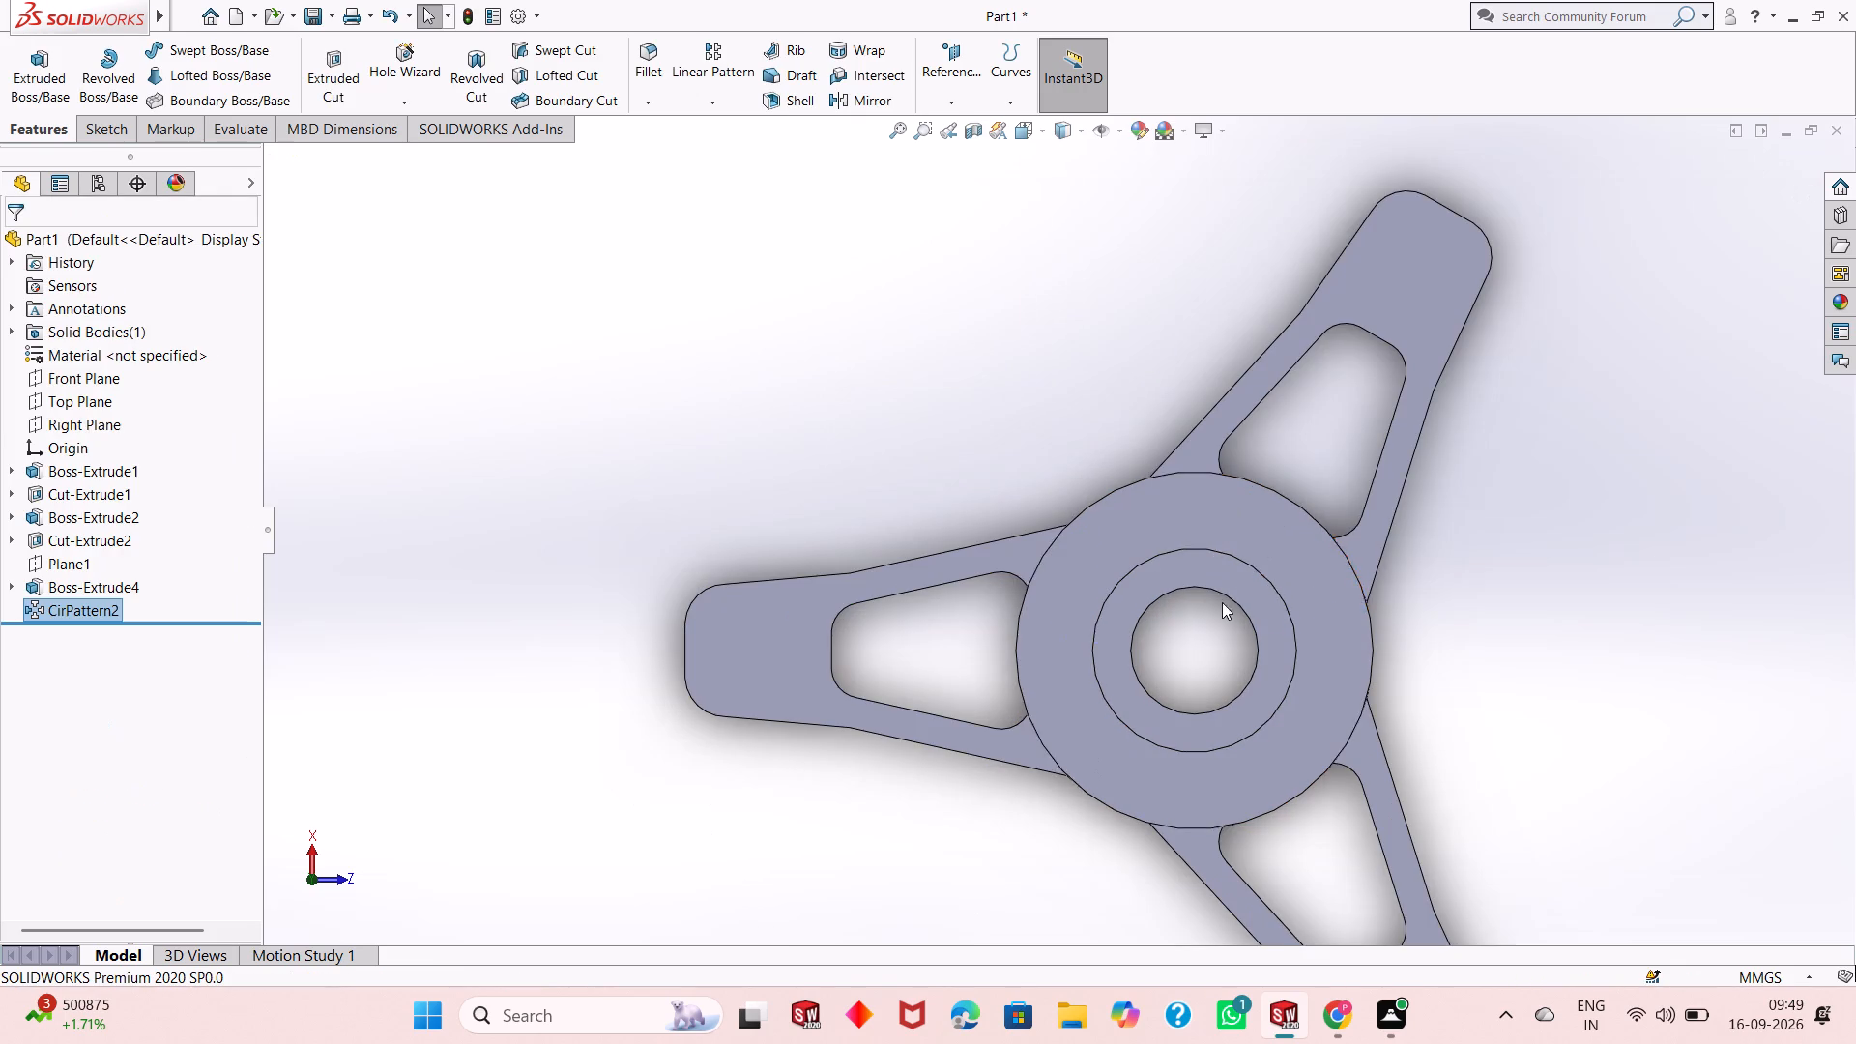
Start a new sketch on the upper flat face of the original arm and view it face-on.
scroll(1213, 594, "up", 2)
middle_click_drag(1165, 619, 1152, 339)
scroll(1248, 594, "up", 1)
middle_click_drag(1248, 595, 1296, 467)
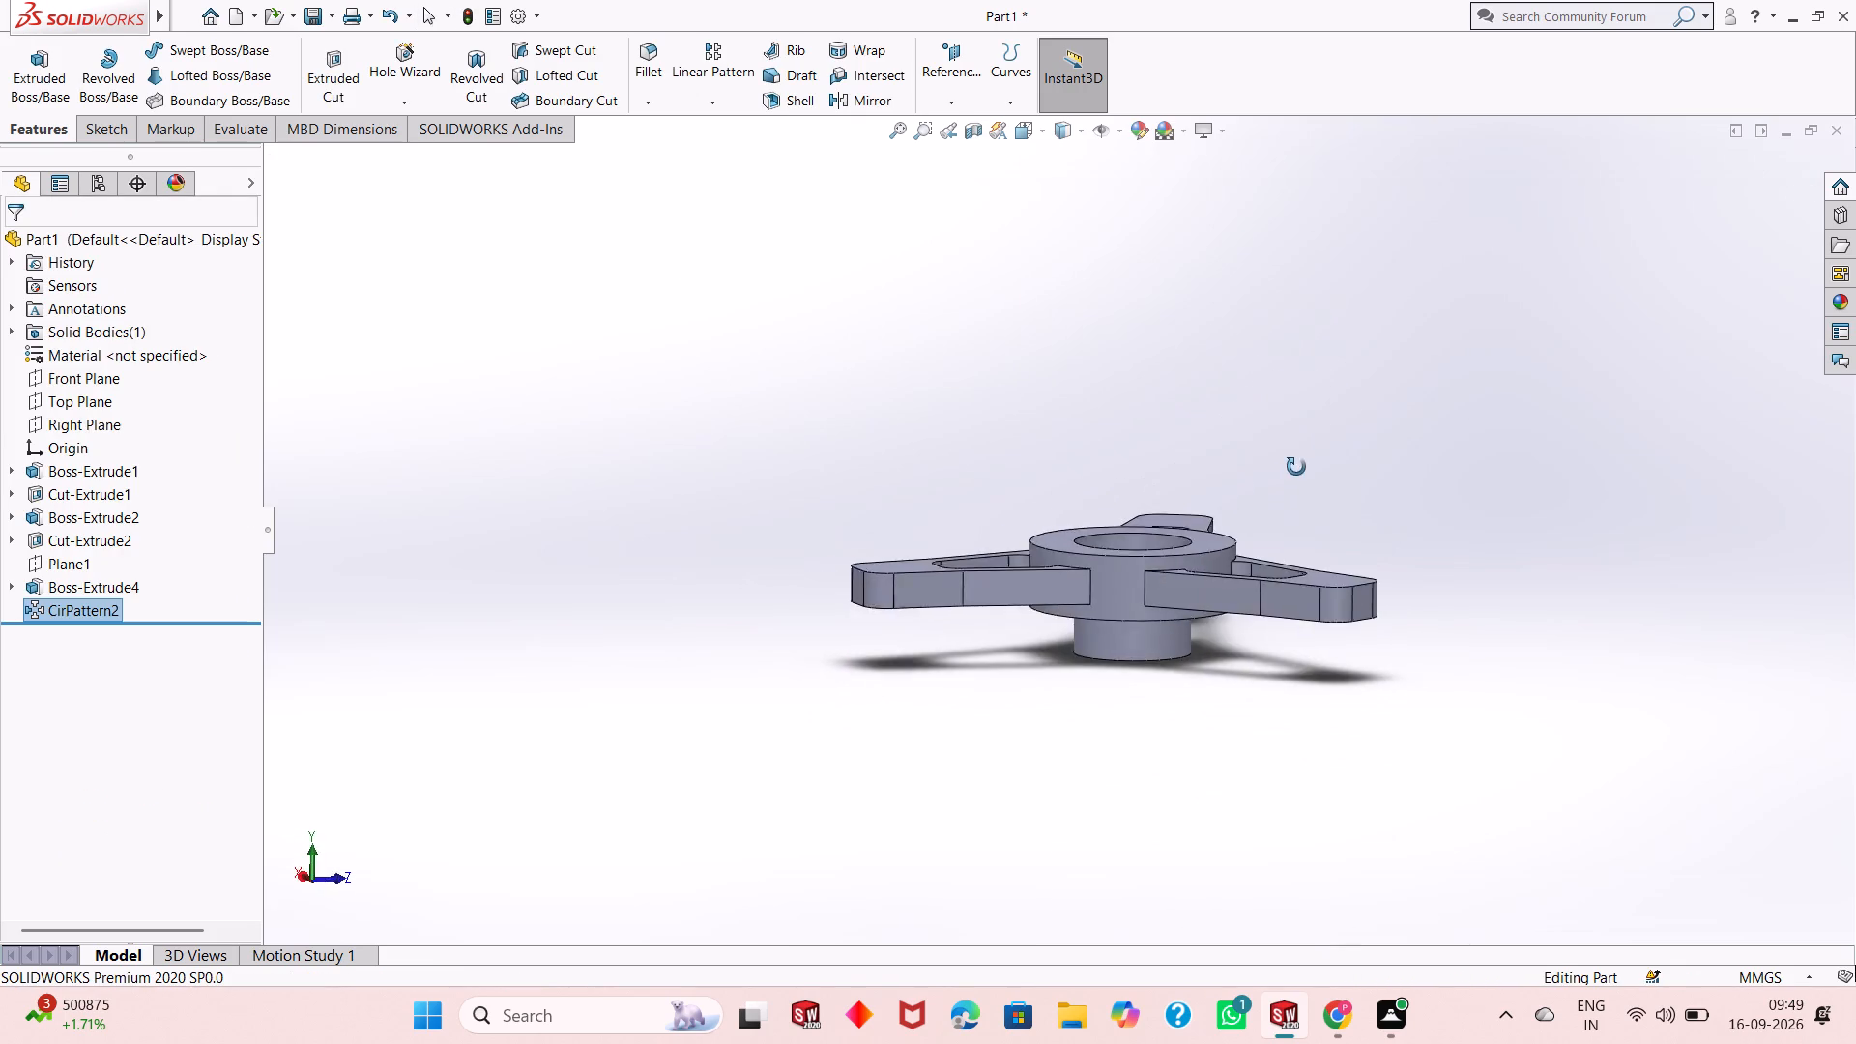
middle_click_drag(1296, 467, 1136, 845)
scroll(1121, 420, "down", 4)
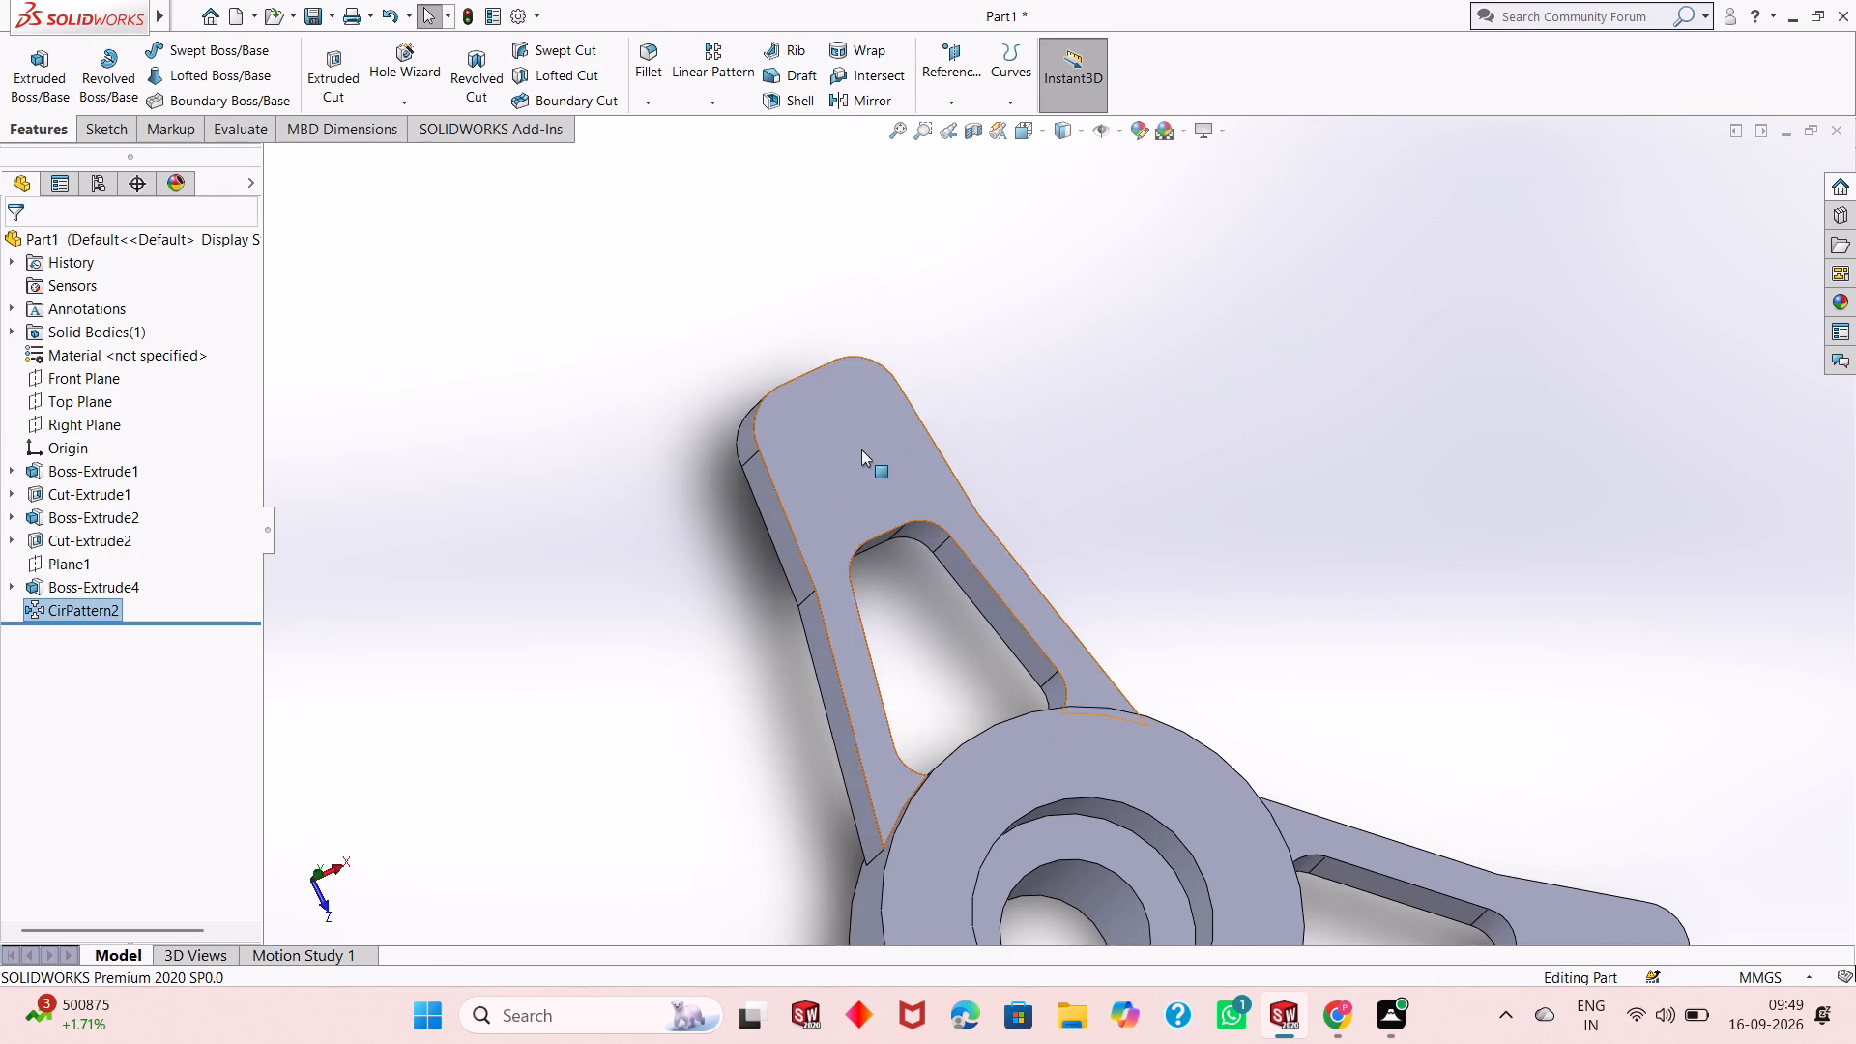
left_click(861, 449)
left_click(949, 401)
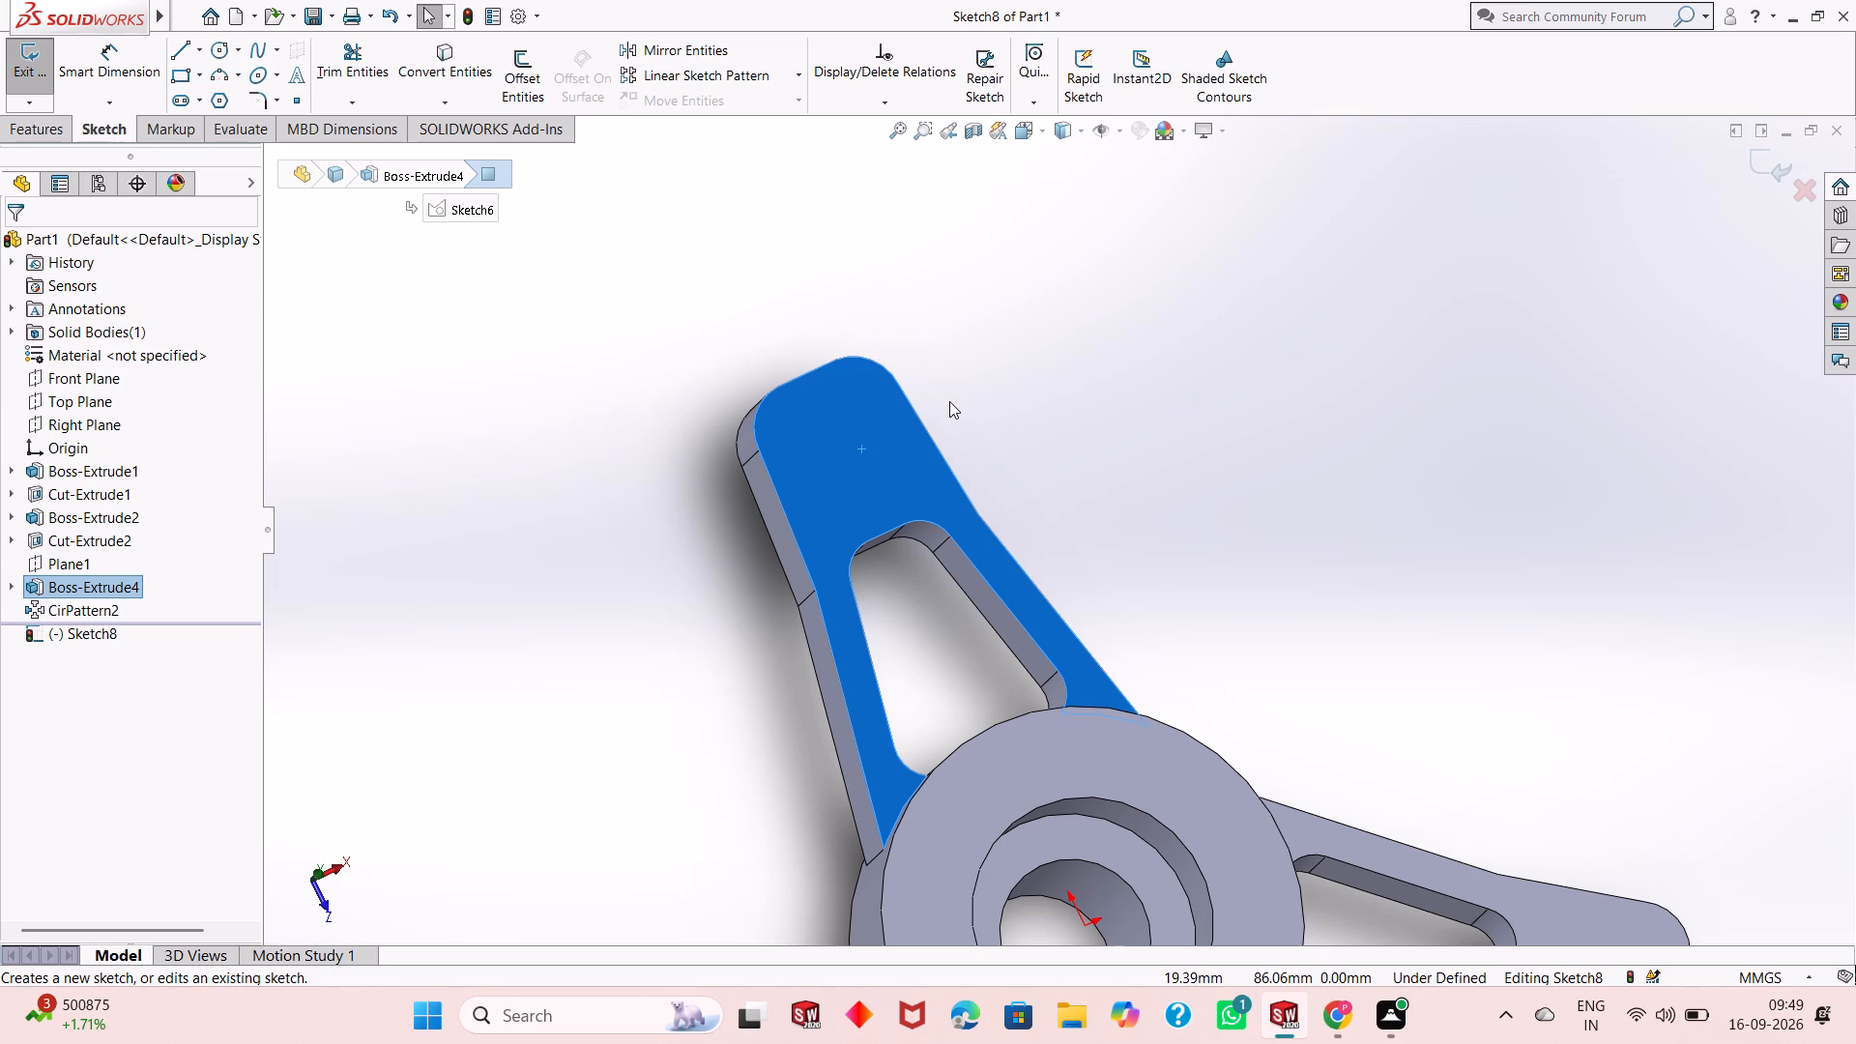
key("ctrl+8")
scroll(1069, 180, "down", 4)
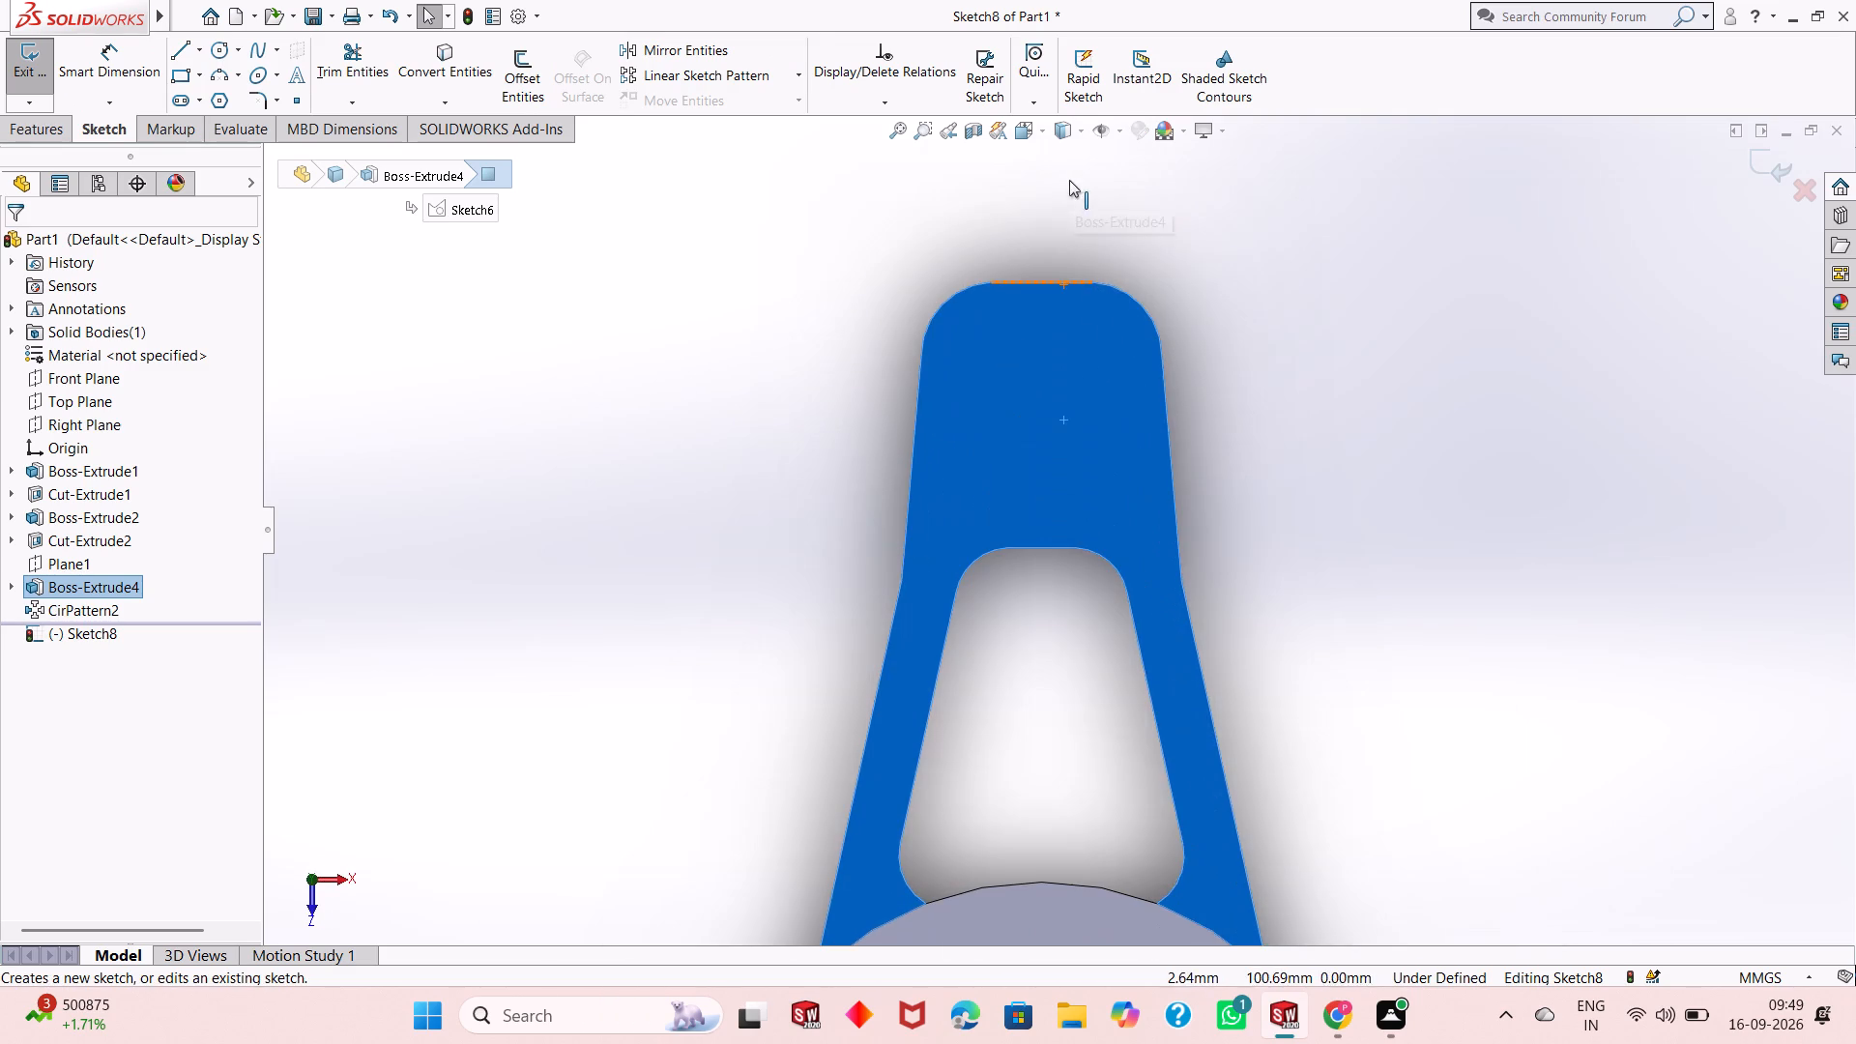
key("Escape")
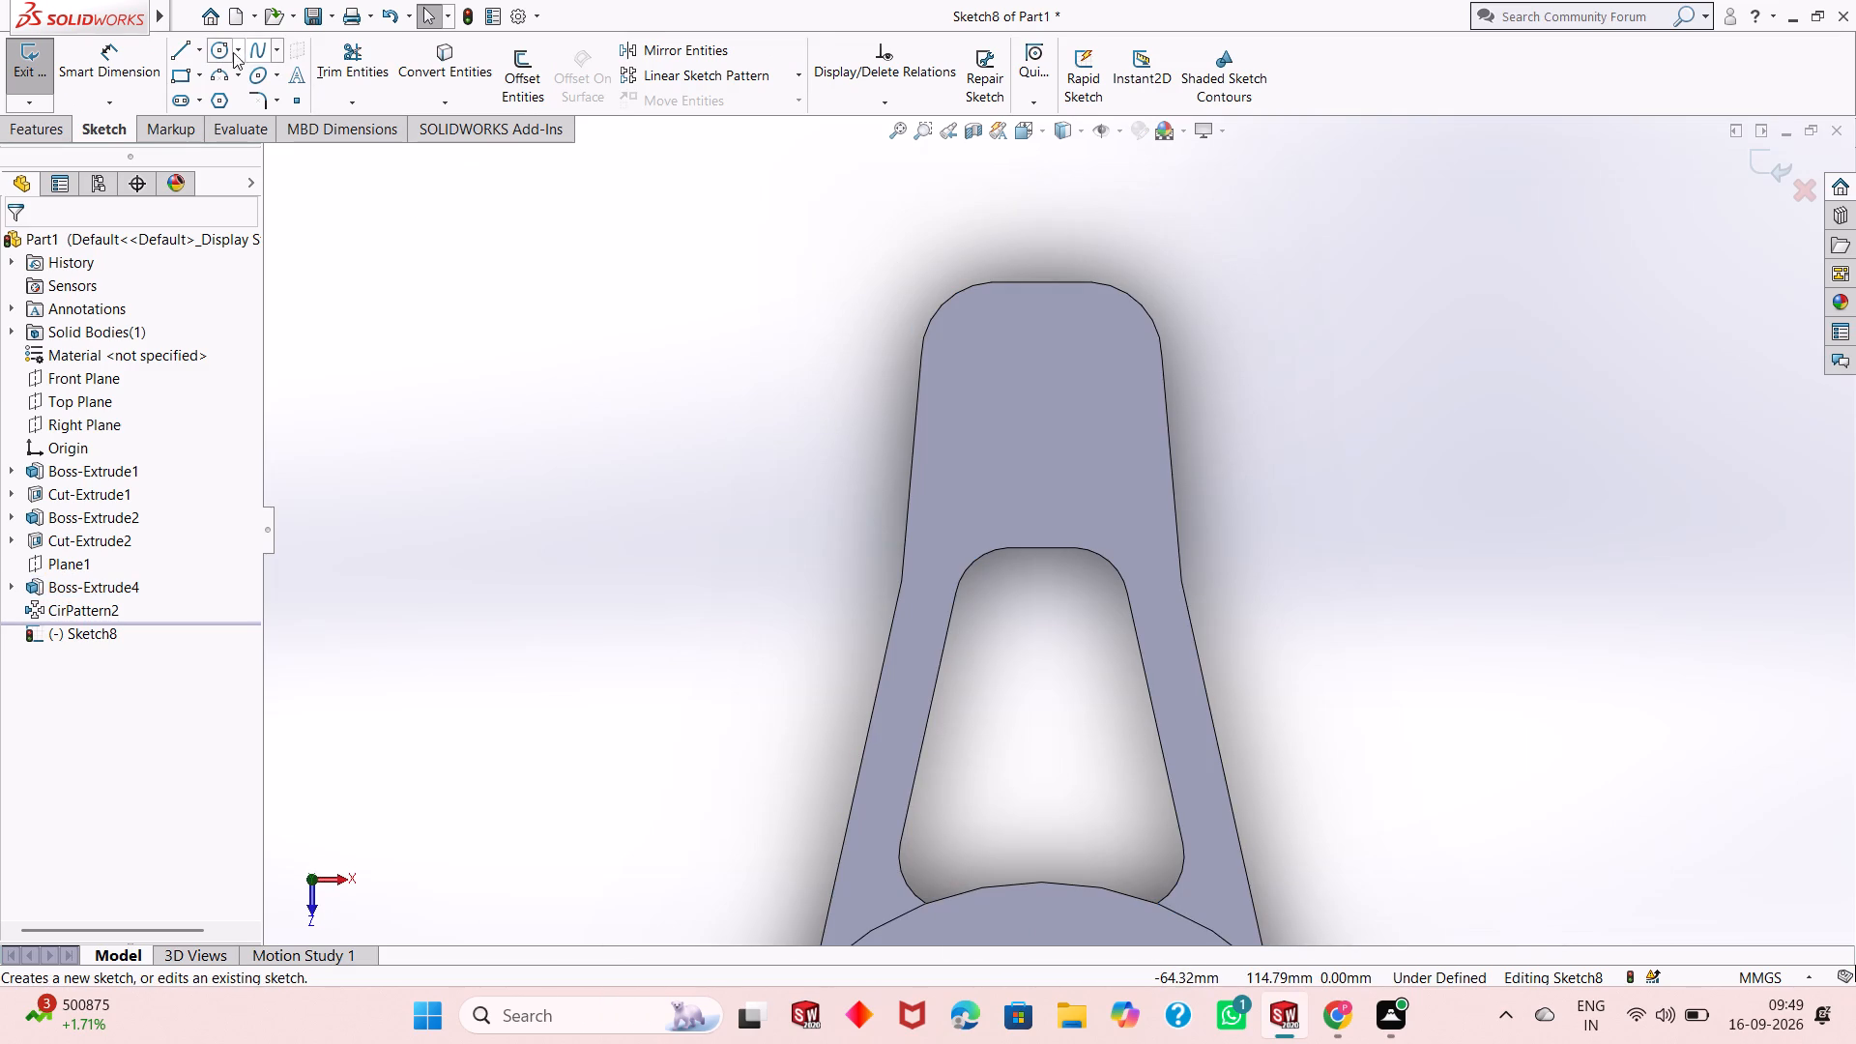
Sketch a circle of about 86 mm radius centred on the origin, crossing the solid outer ends of the arms.
left_click(225, 50)
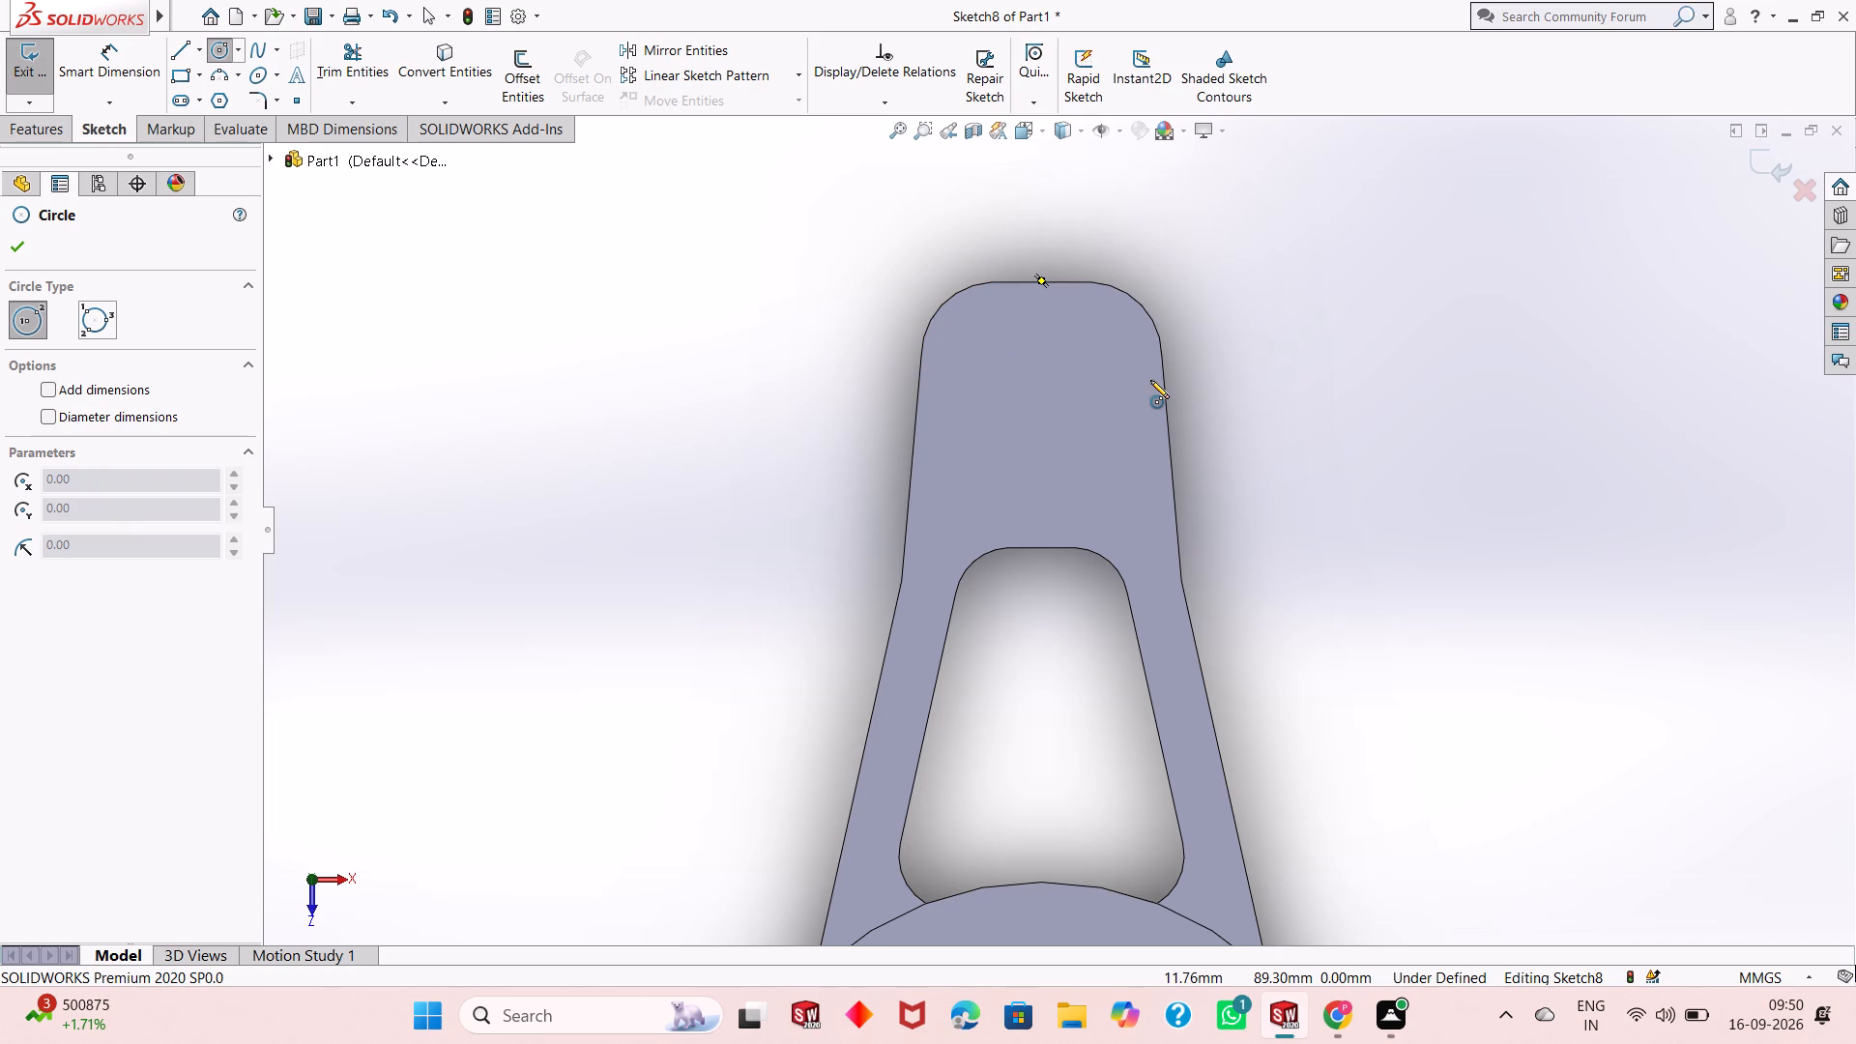
scroll(1124, 473, "up", 5)
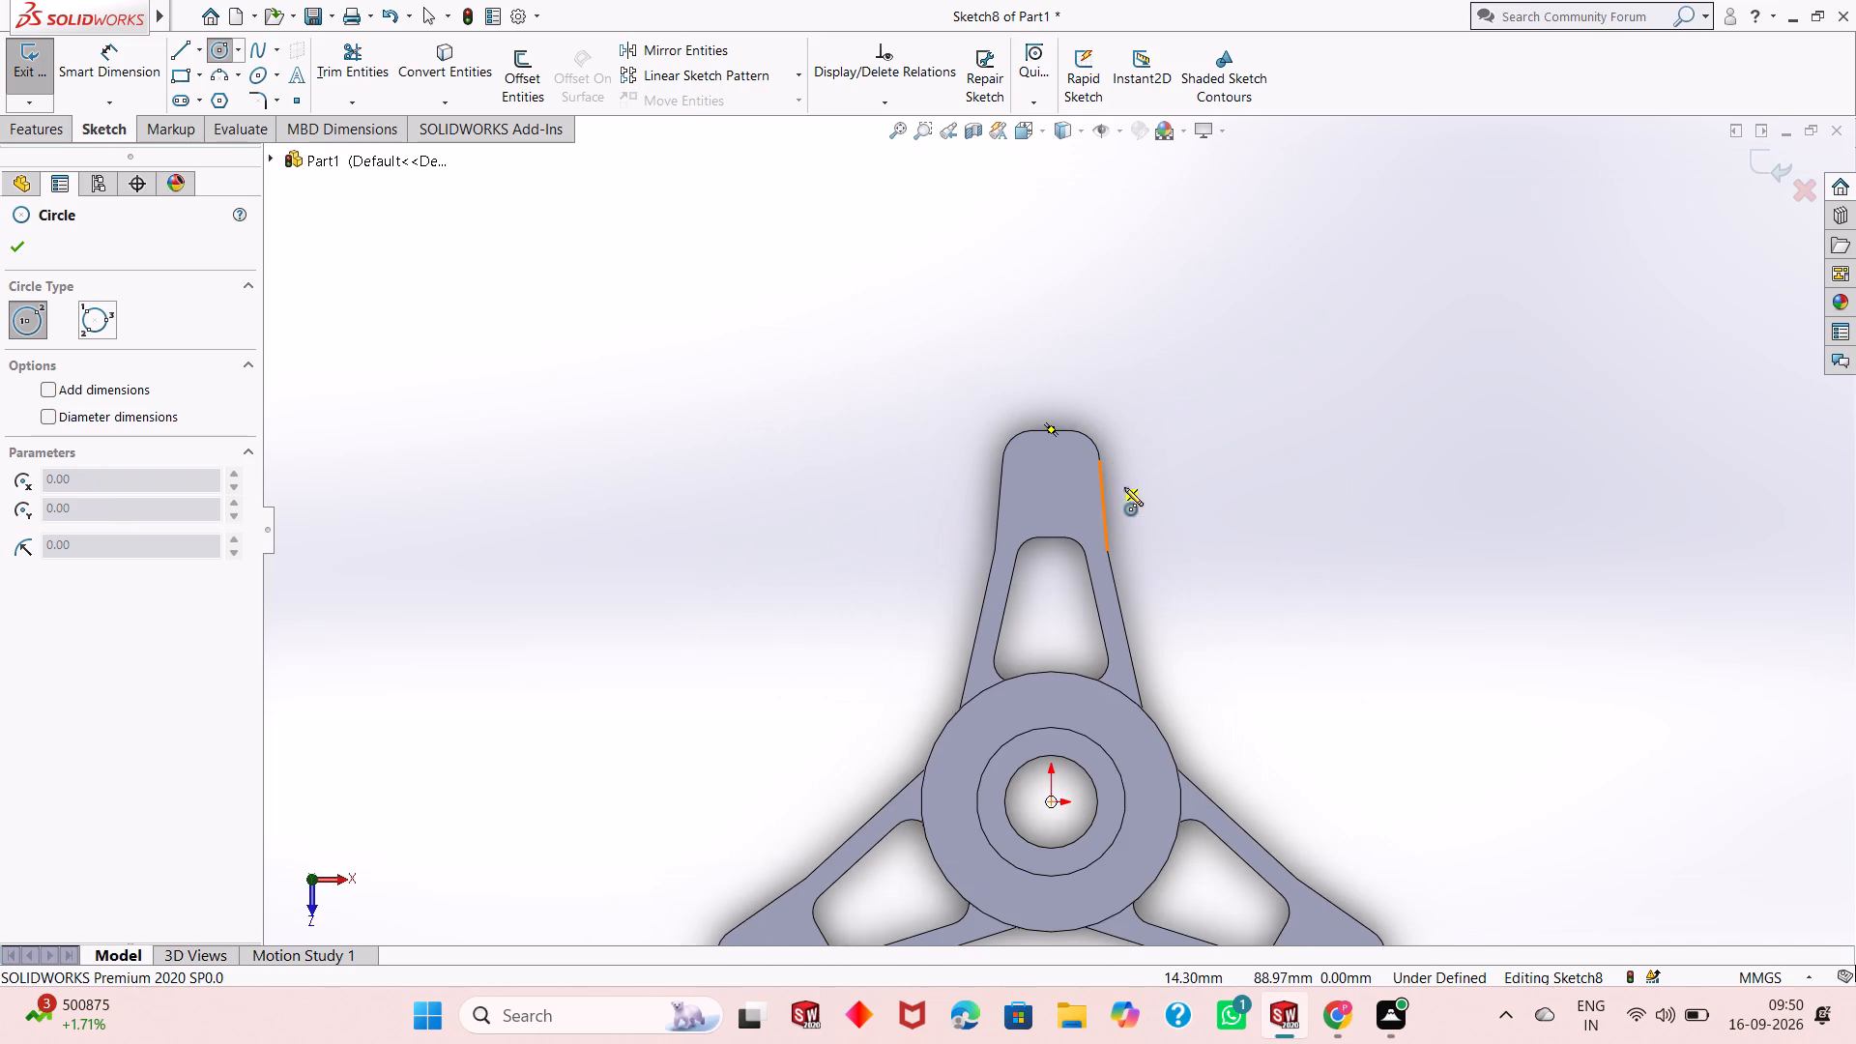
key("Escape")
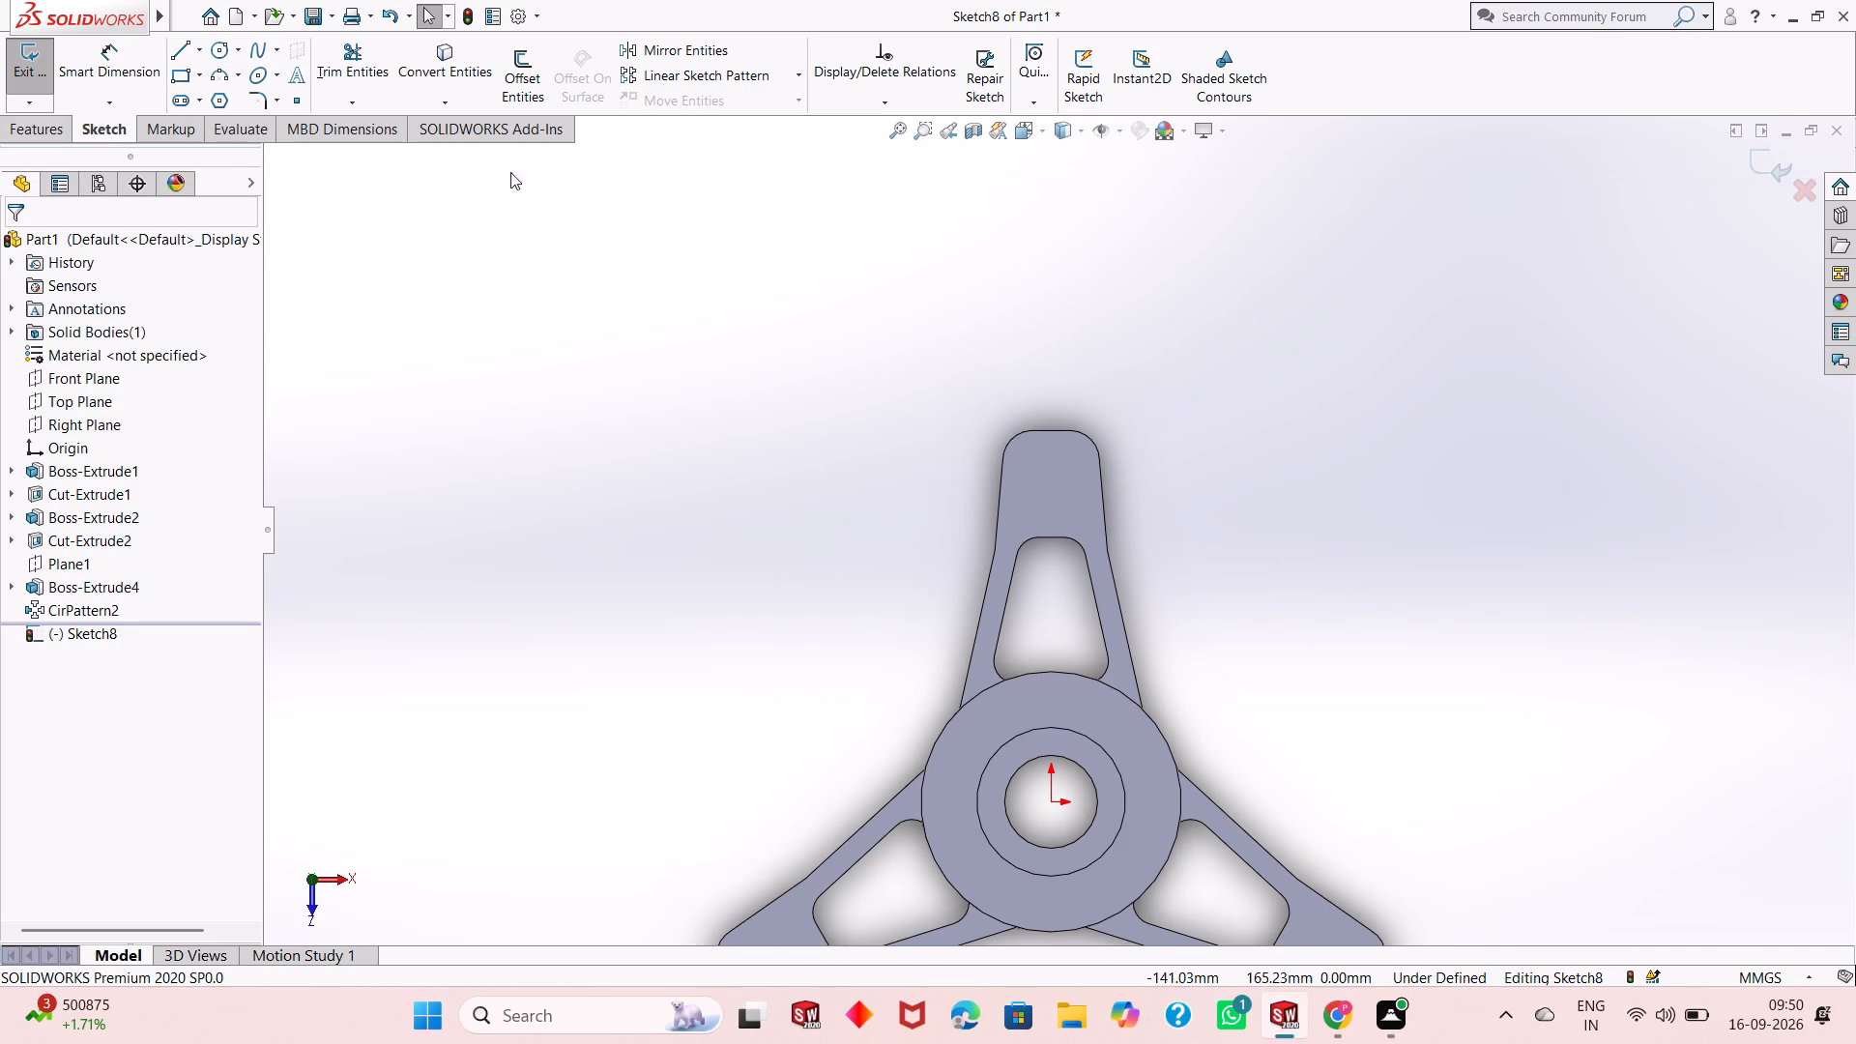
left_click(221, 48)
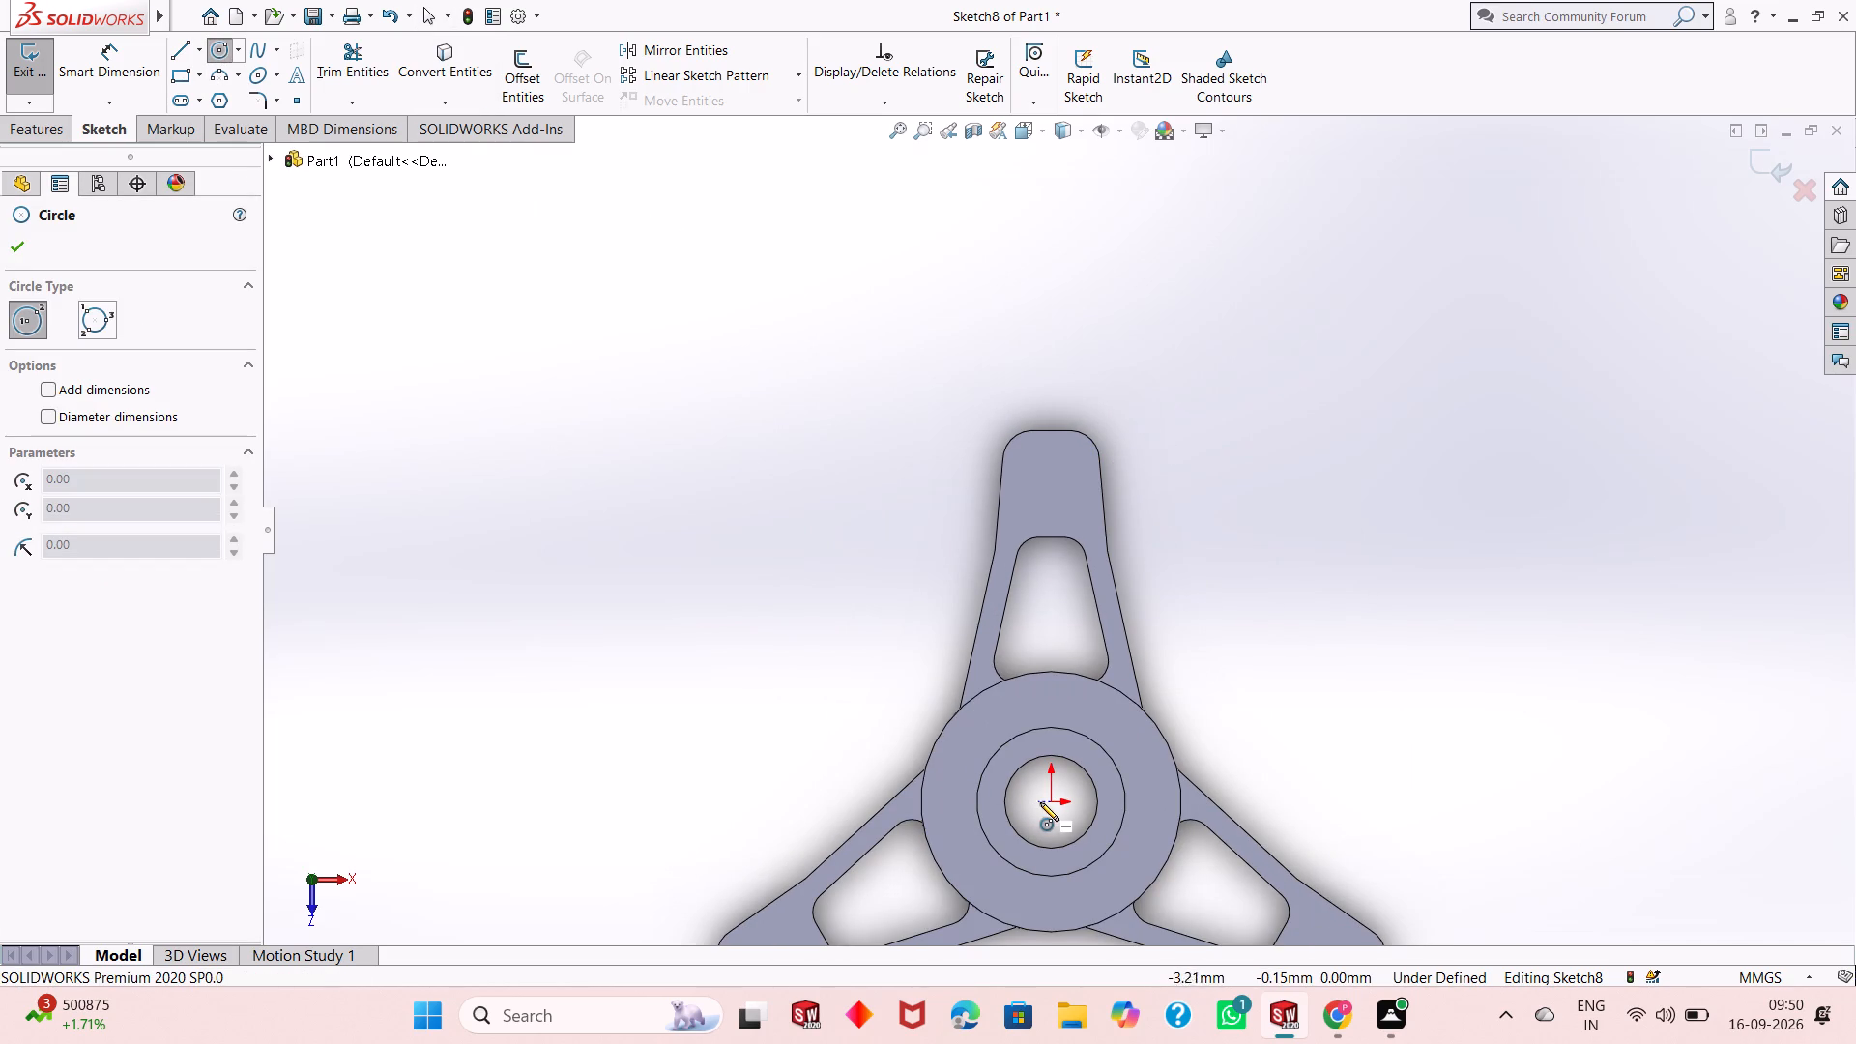
left_click(1054, 799)
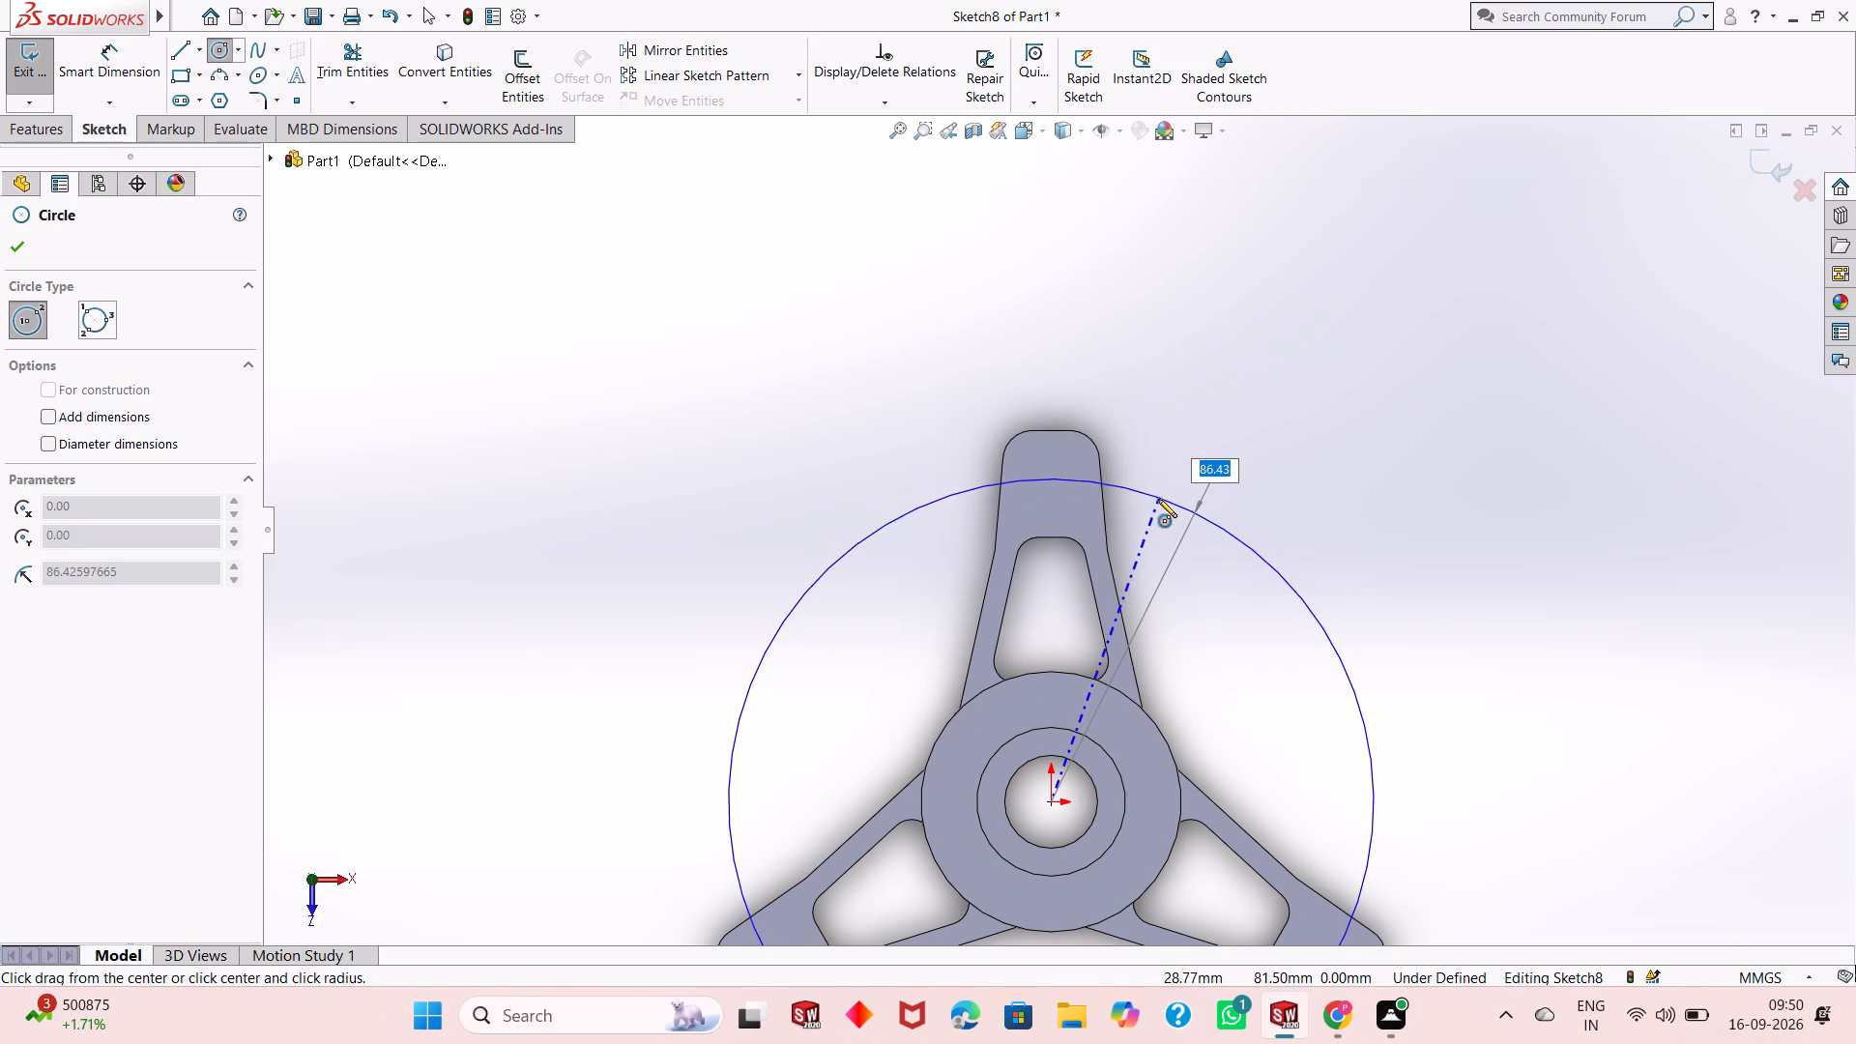
left_click(1158, 499)
Dimension the large origin-centred circle to a diameter of 170 mm.
left_click(134, 92)
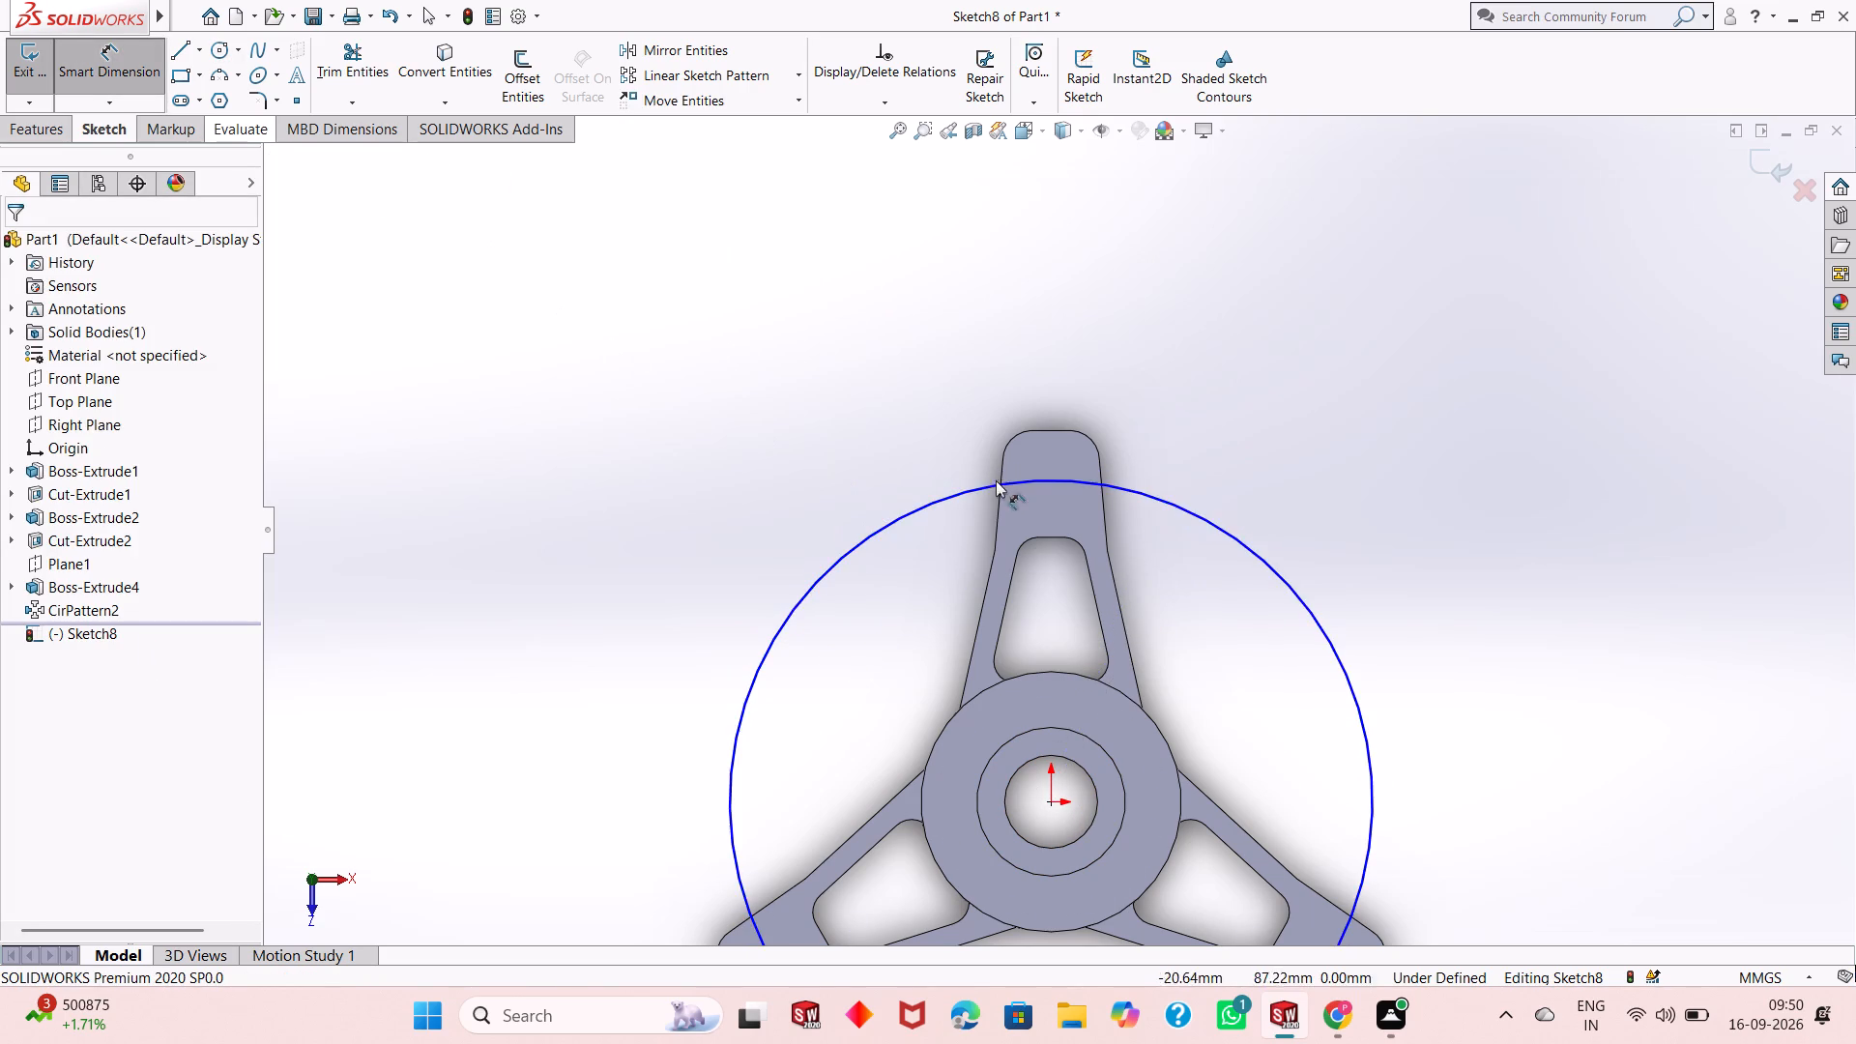
left_click(1146, 493)
left_click(1258, 426)
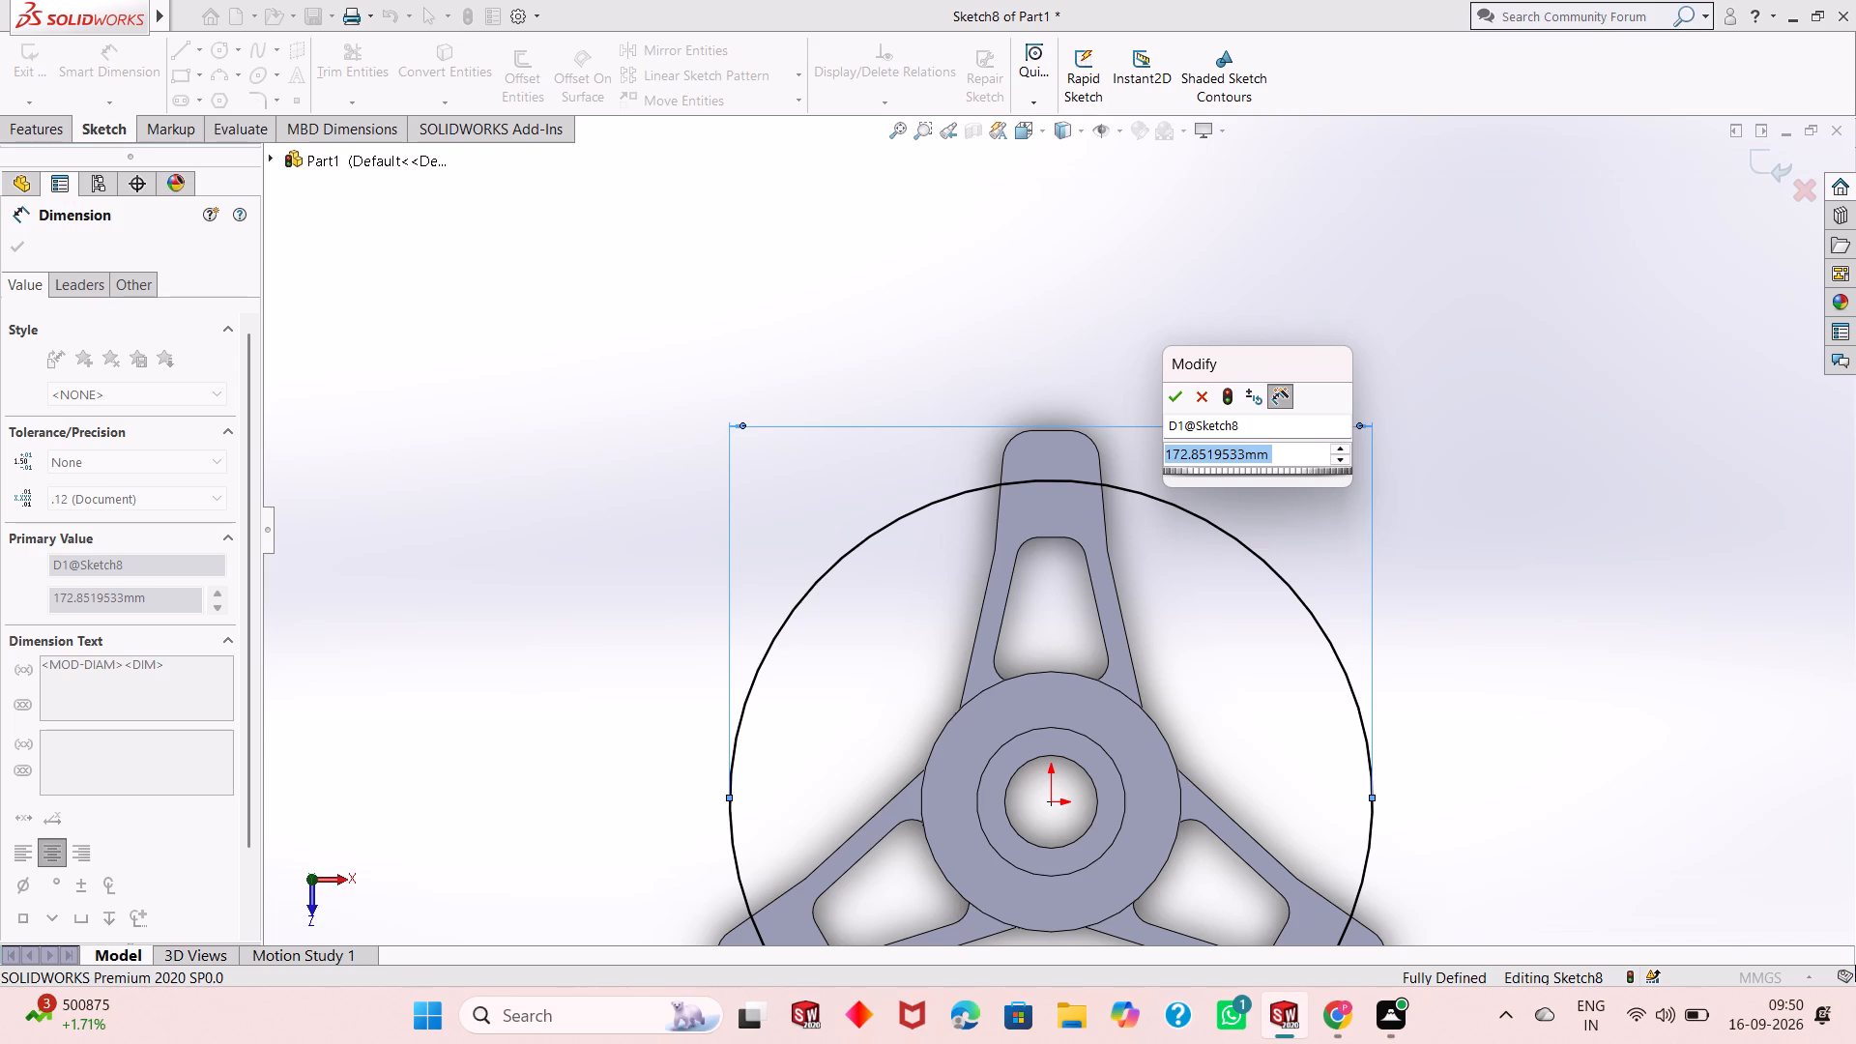
type("170")
key("Return")
key("Escape")
key("Escape")
key("Escape")
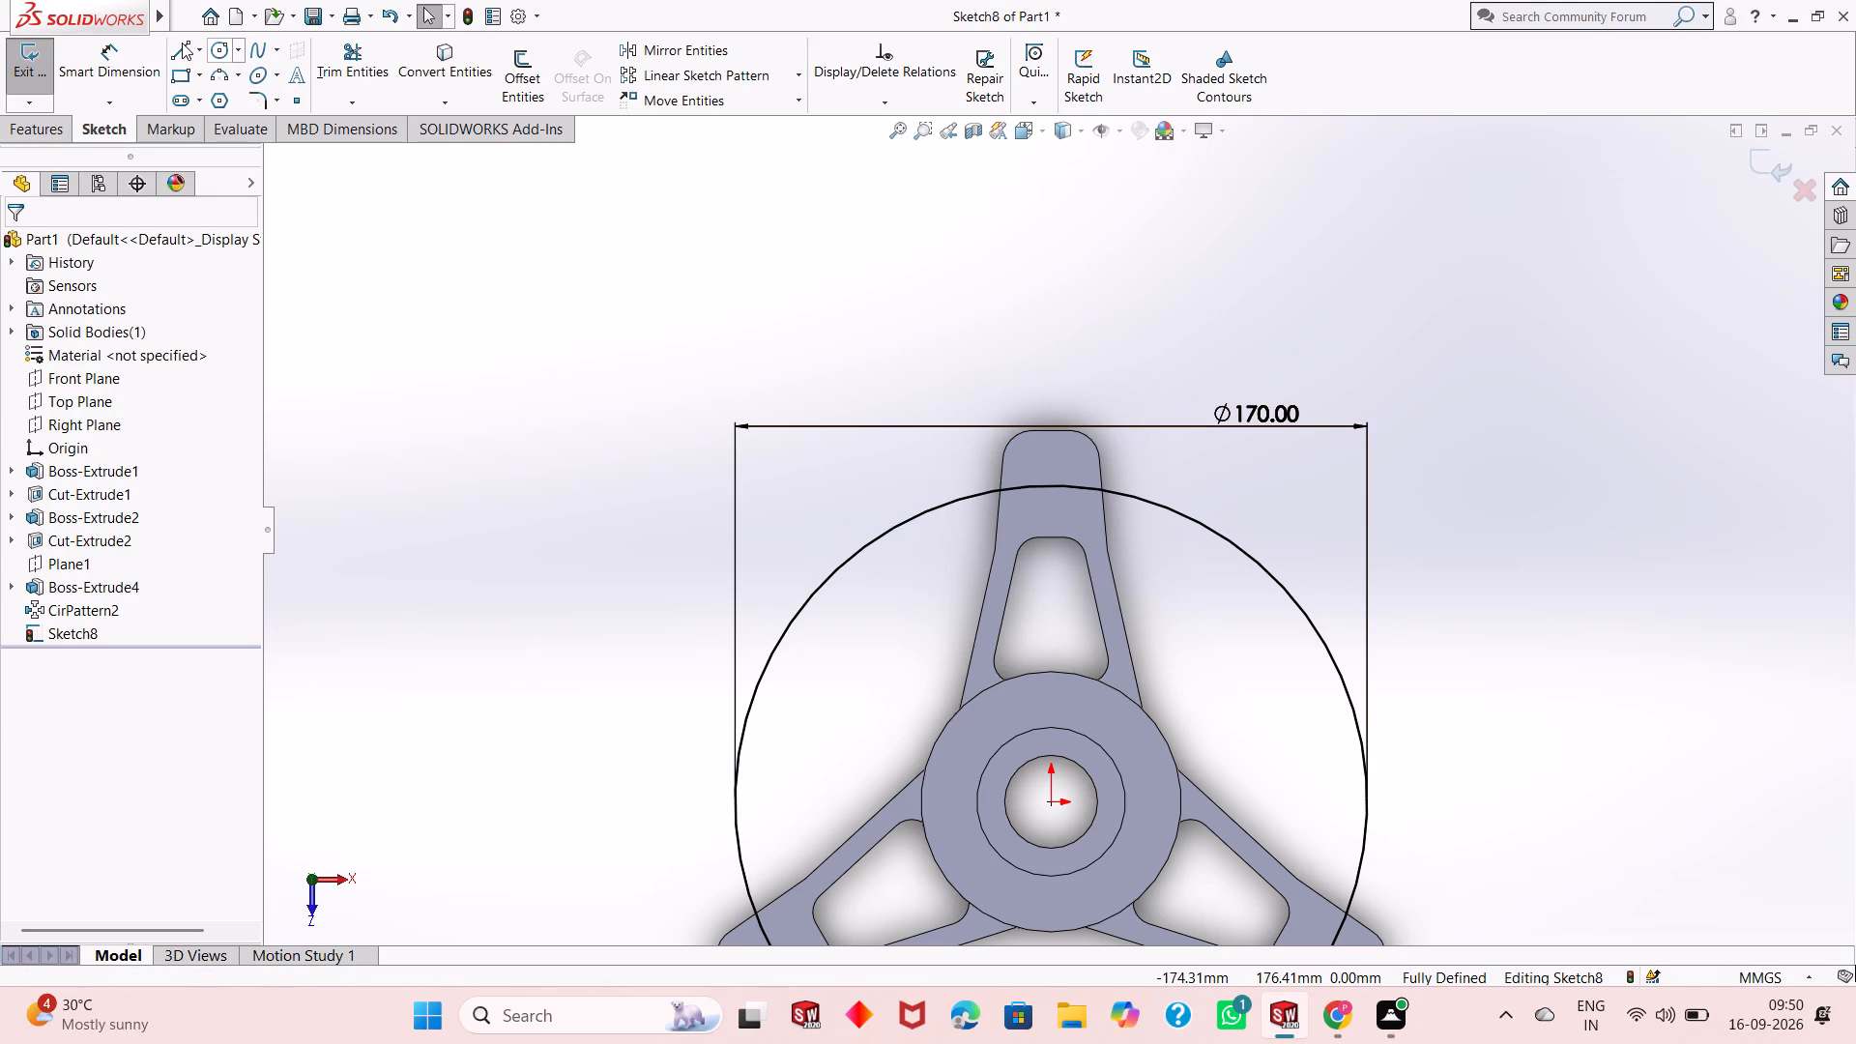
Sketch a circle of about 3 mm radius on the arm's end, centred where the 170 mm circle crosses the arm's centreline.
left_click(220, 53)
scroll(1051, 510, "down", 7)
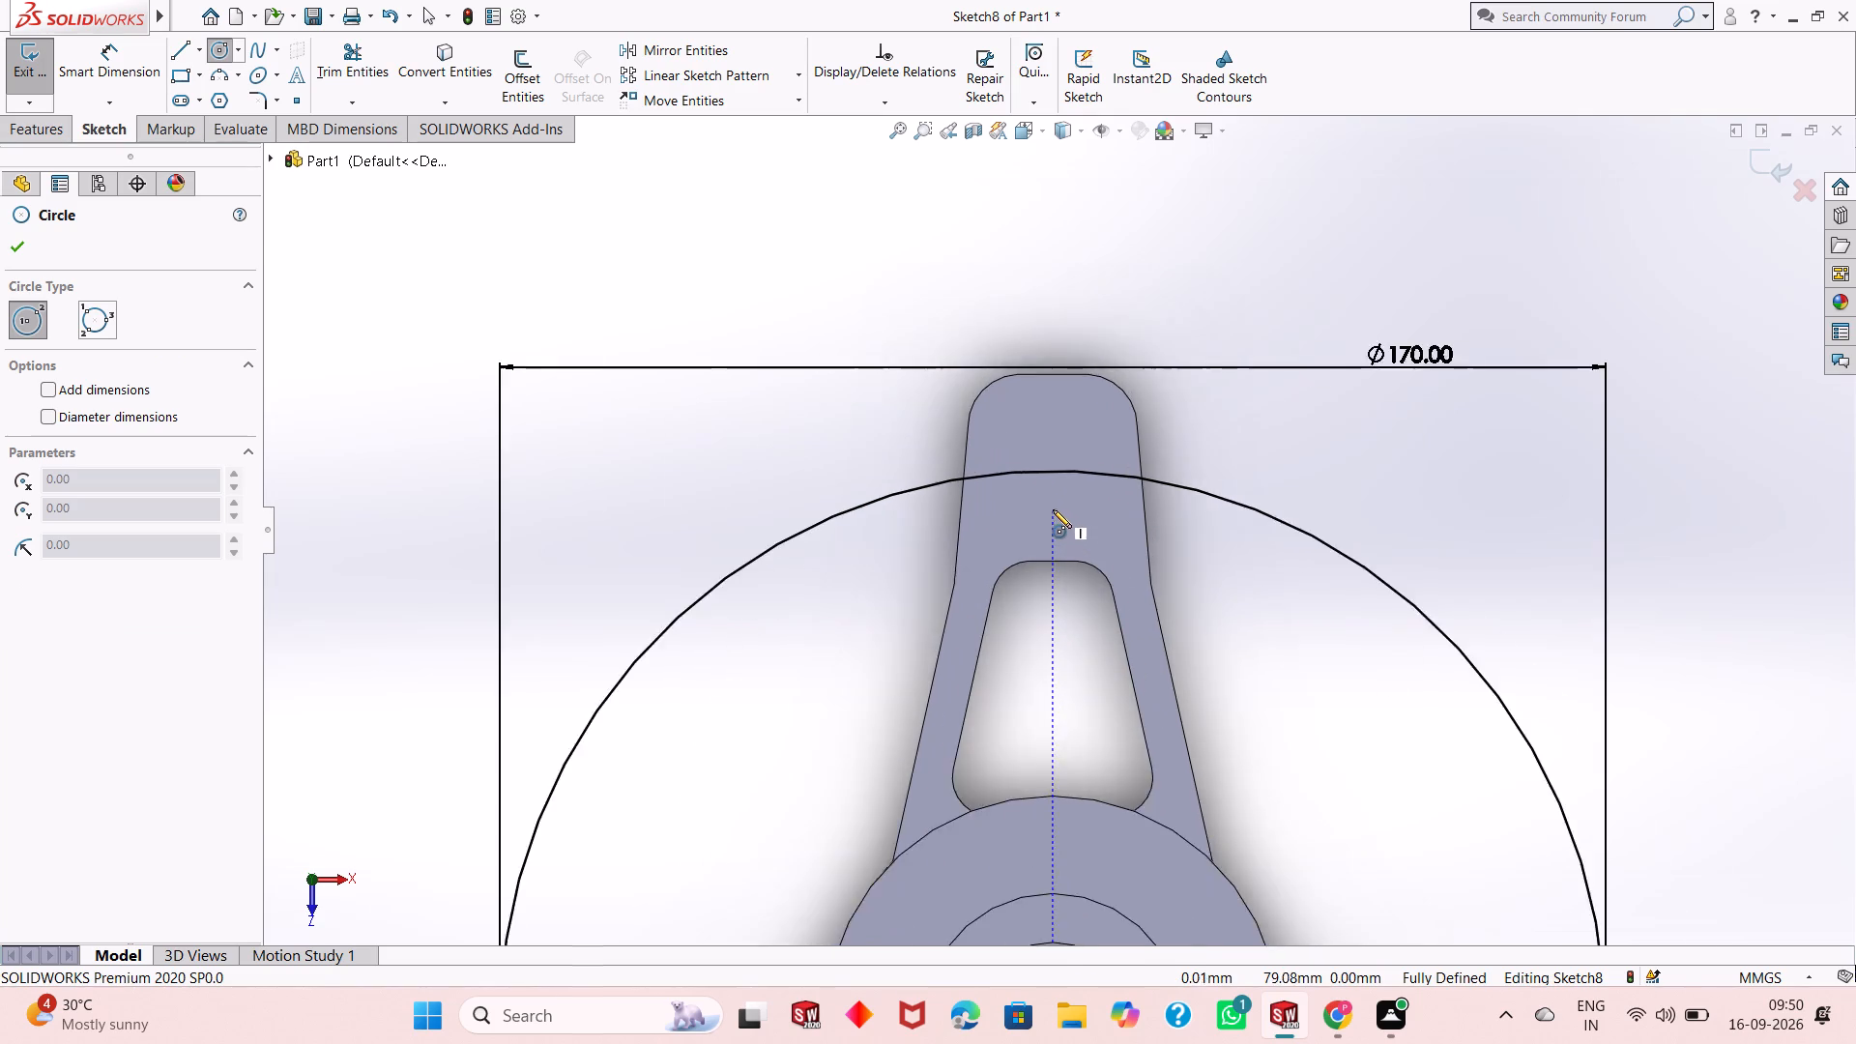
scroll(1053, 509, "down", 2)
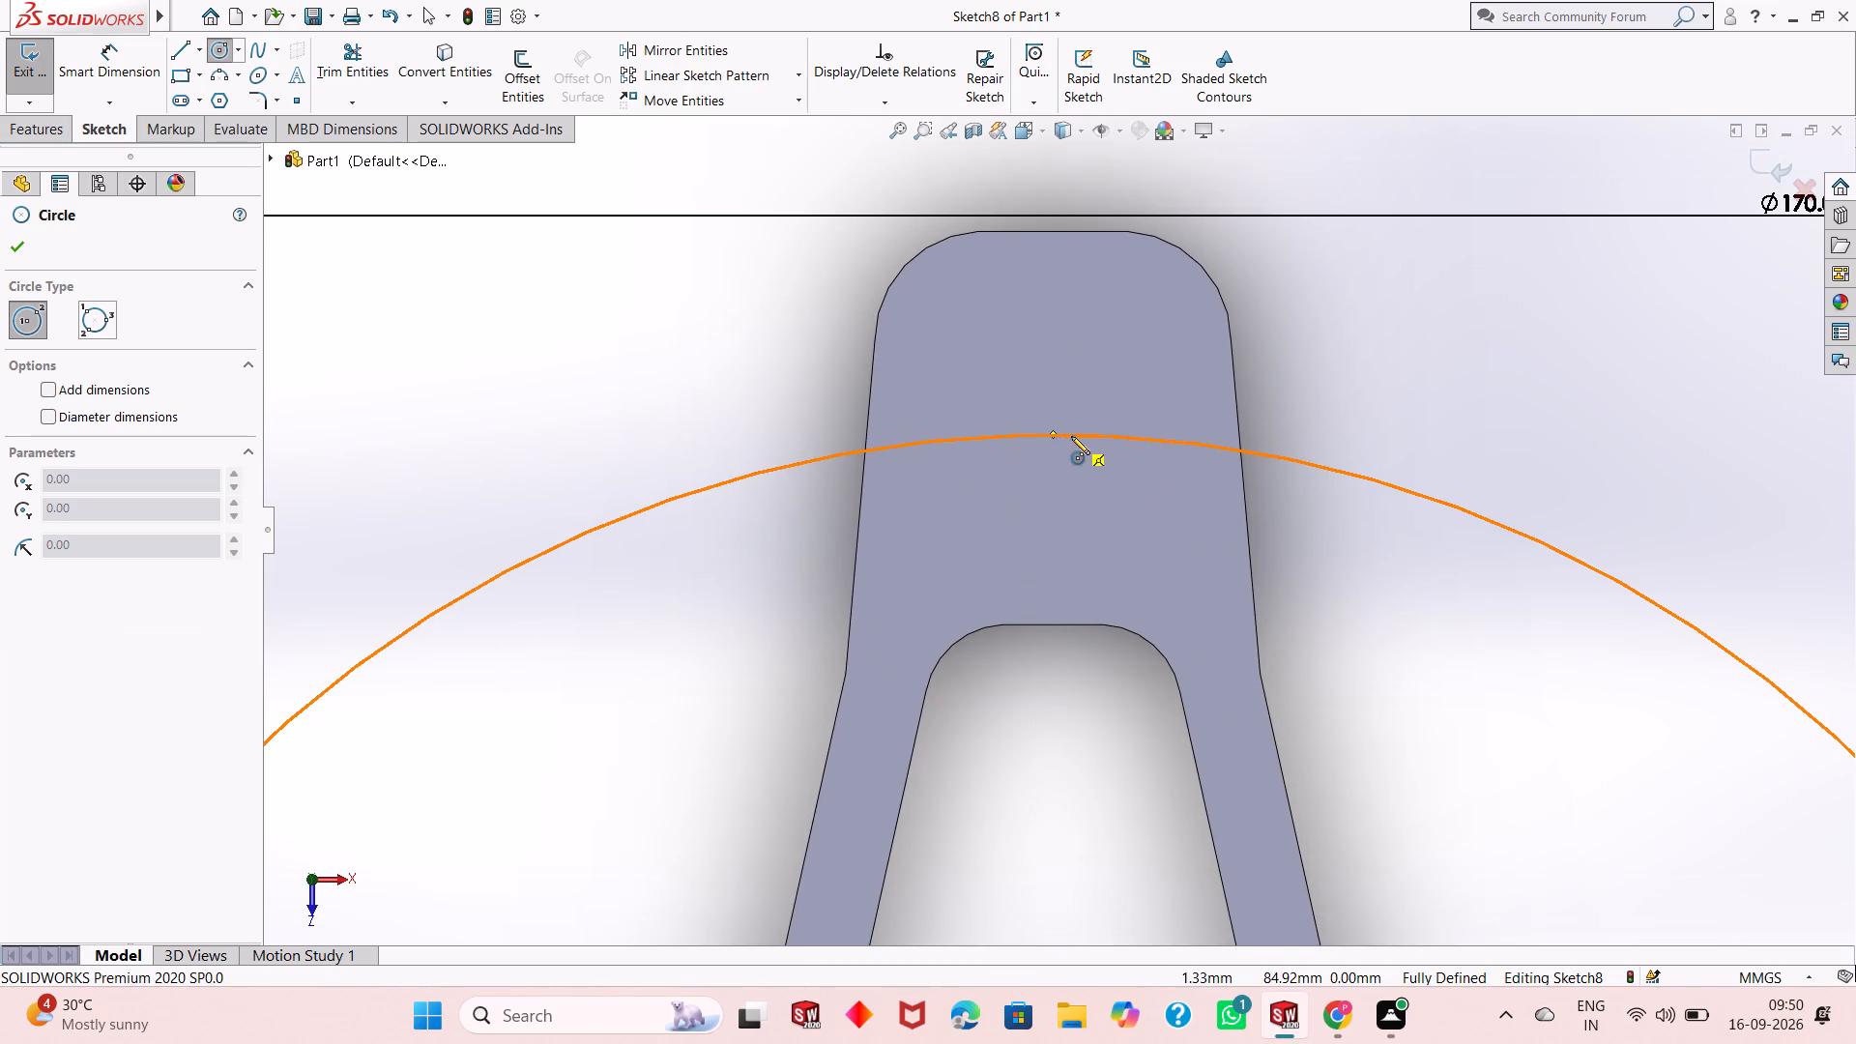
left_click(1055, 436)
left_click(1079, 402)
right_click(1079, 402)
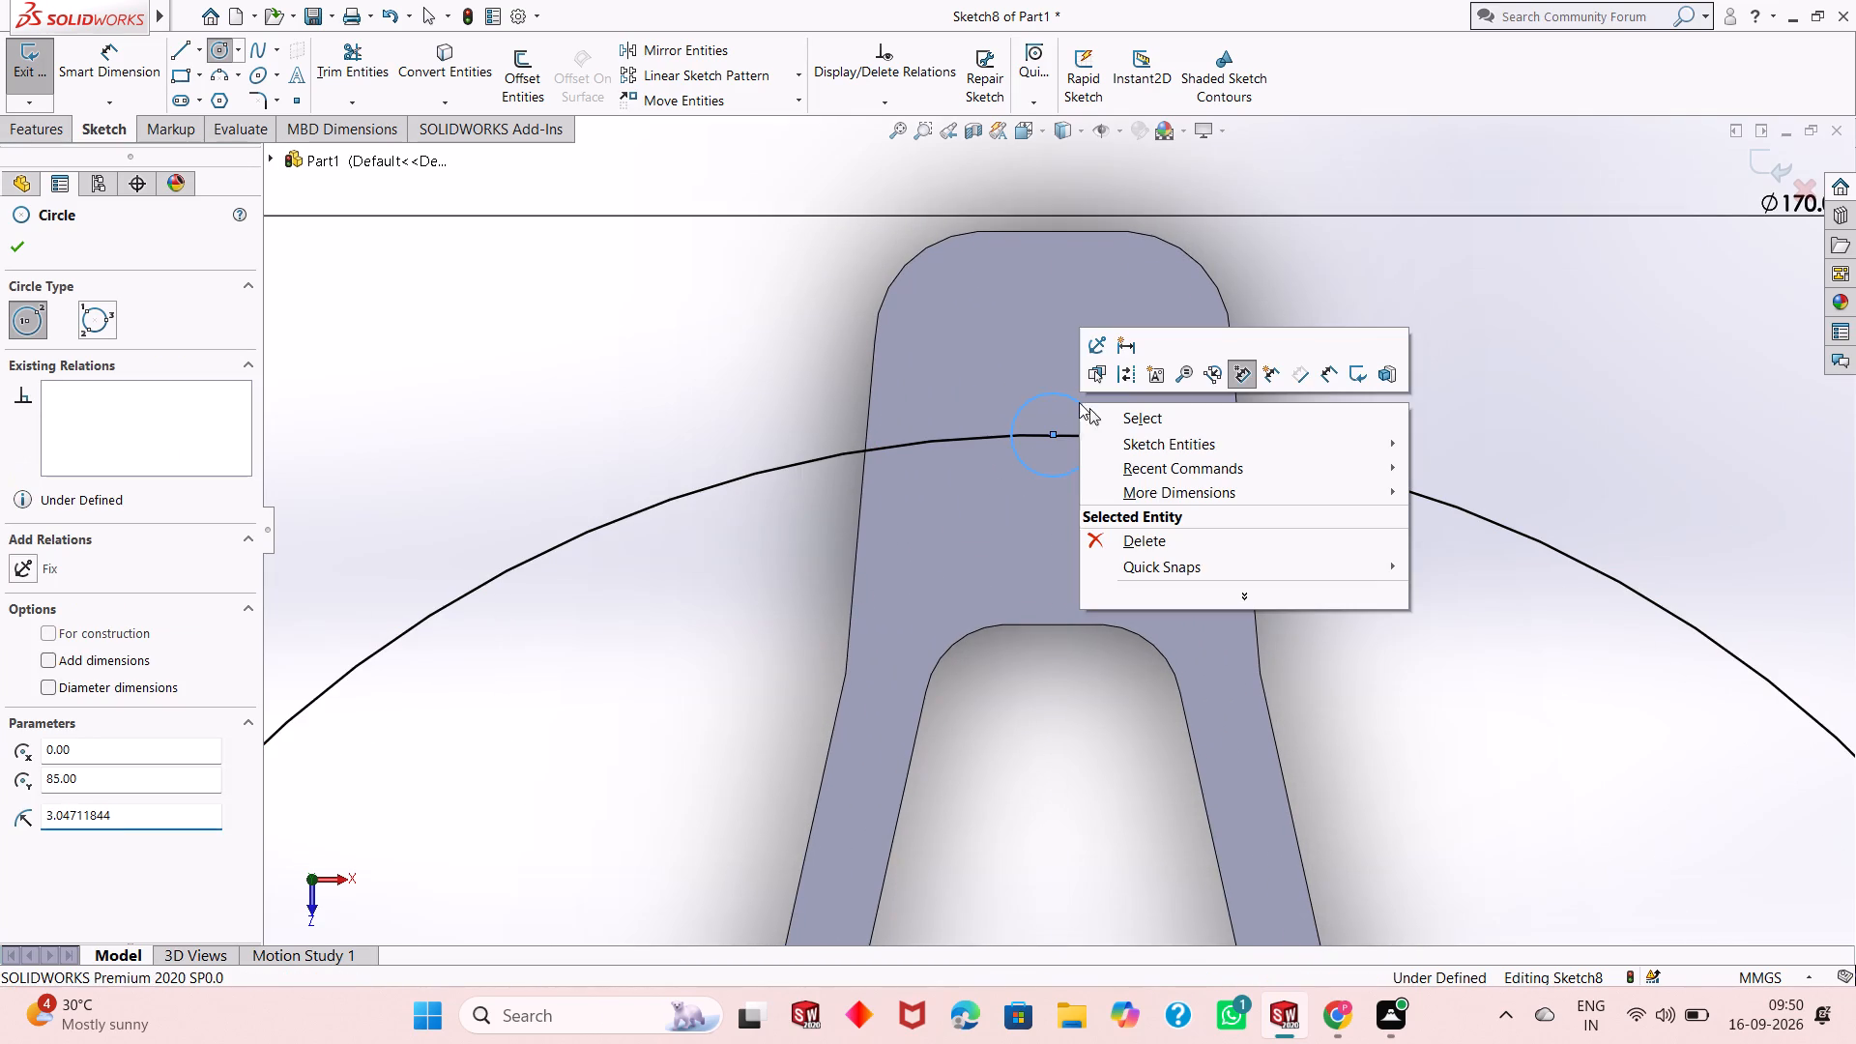
left_click(1141, 418)
left_click(1309, 457)
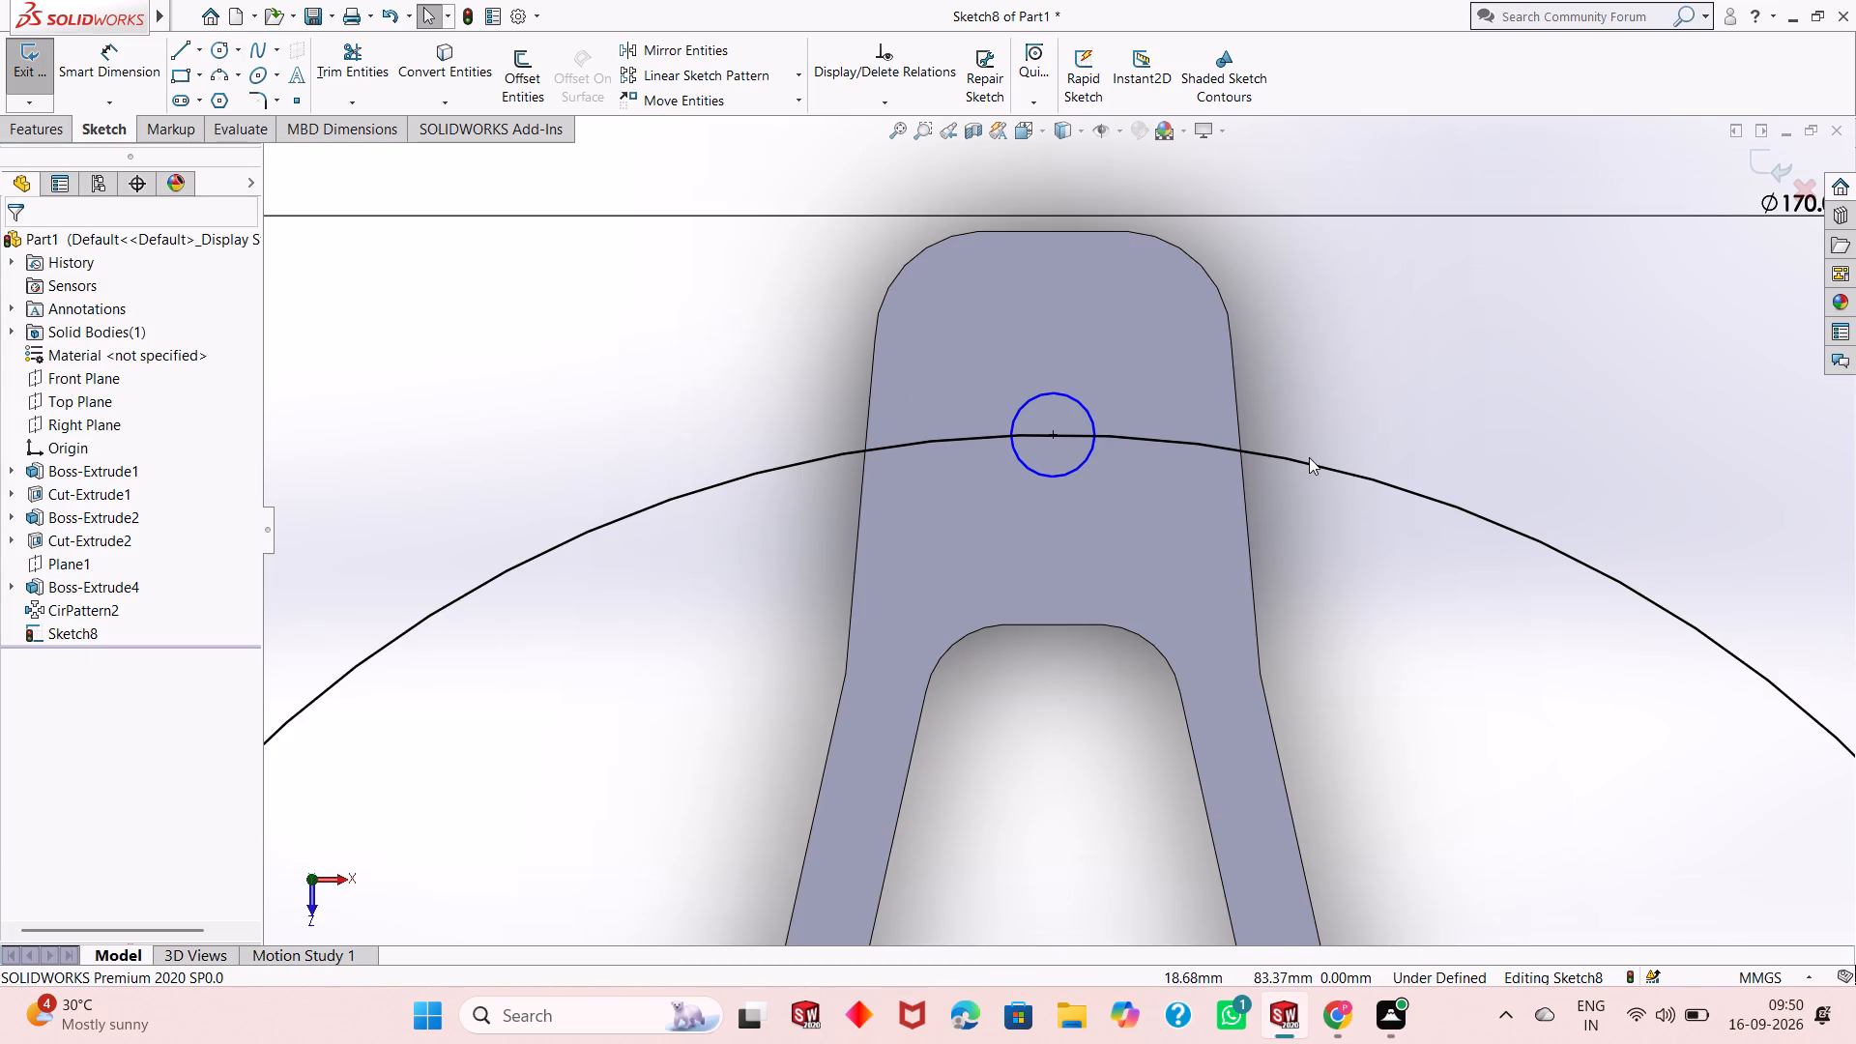
Delete the 170 mm circle along with its dimension, keeping the small circle.
left_click(1314, 464)
key("Delete")
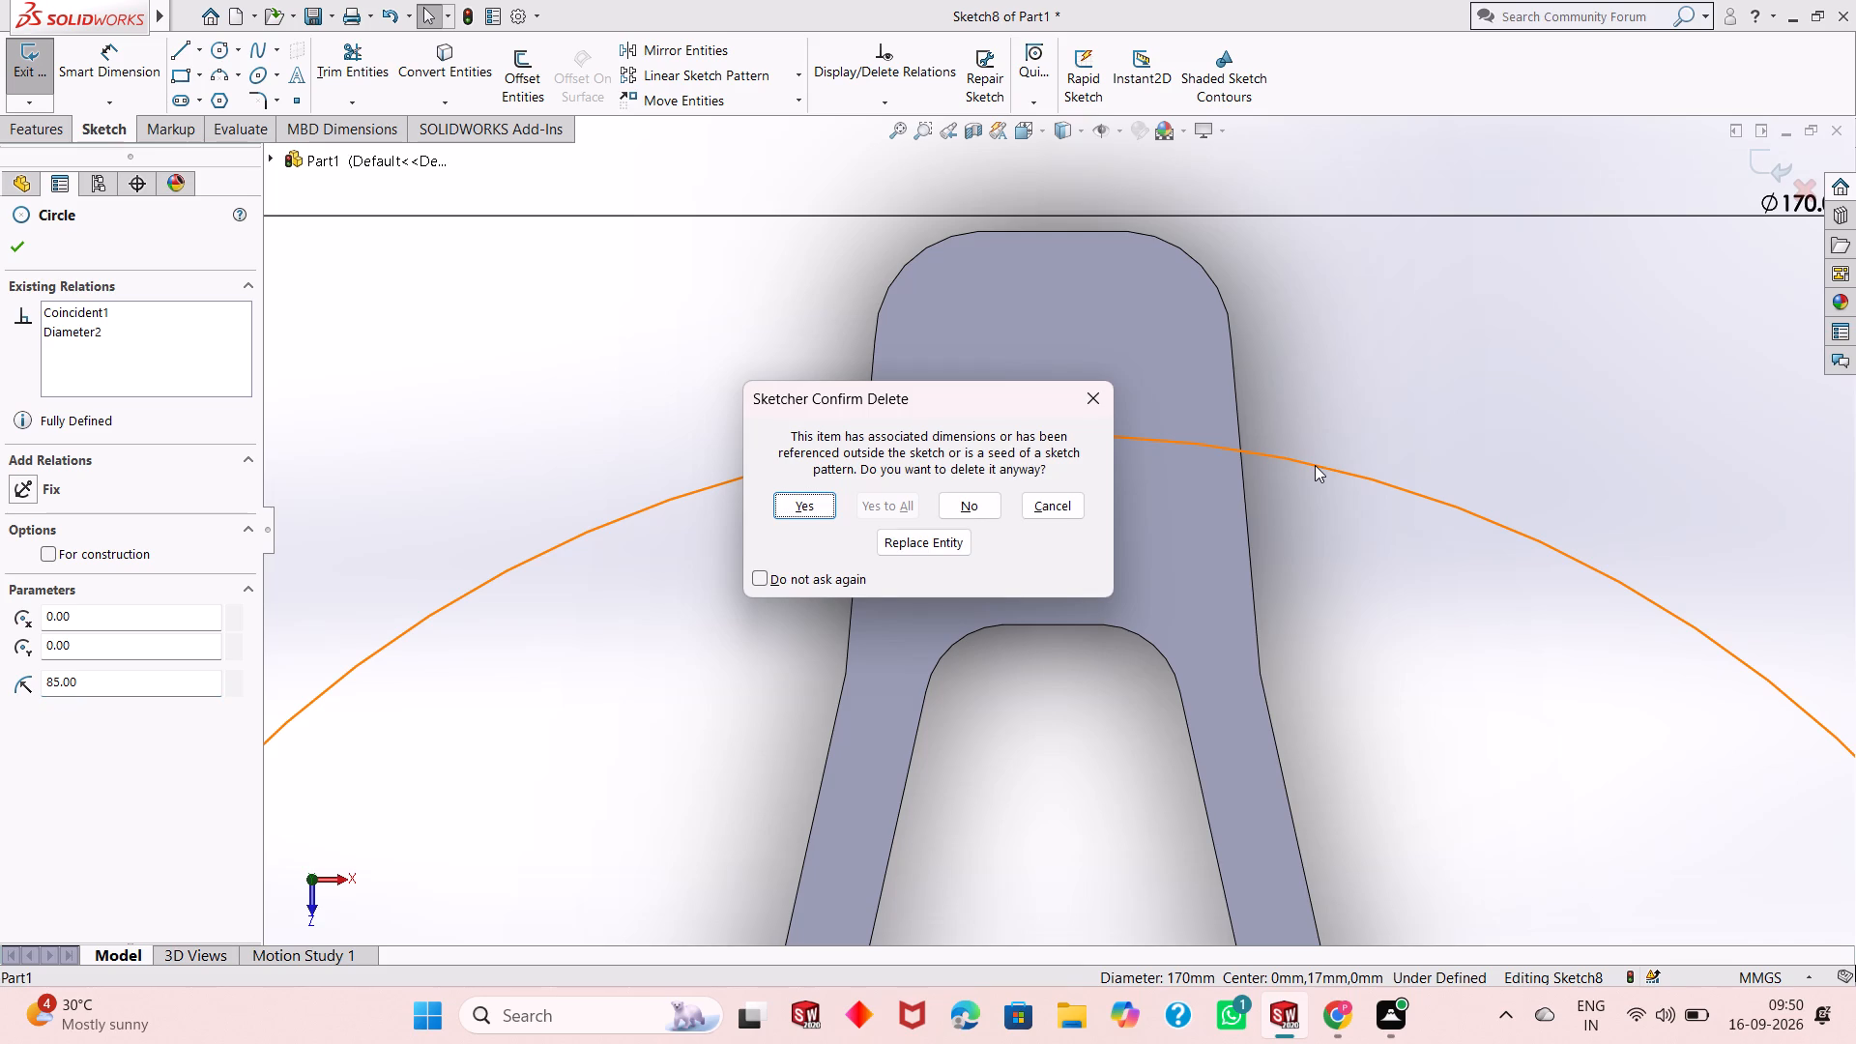
left_click(835, 511)
Dimension the small circle on the arm's end to a diameter of 12 mm.
left_click(103, 63)
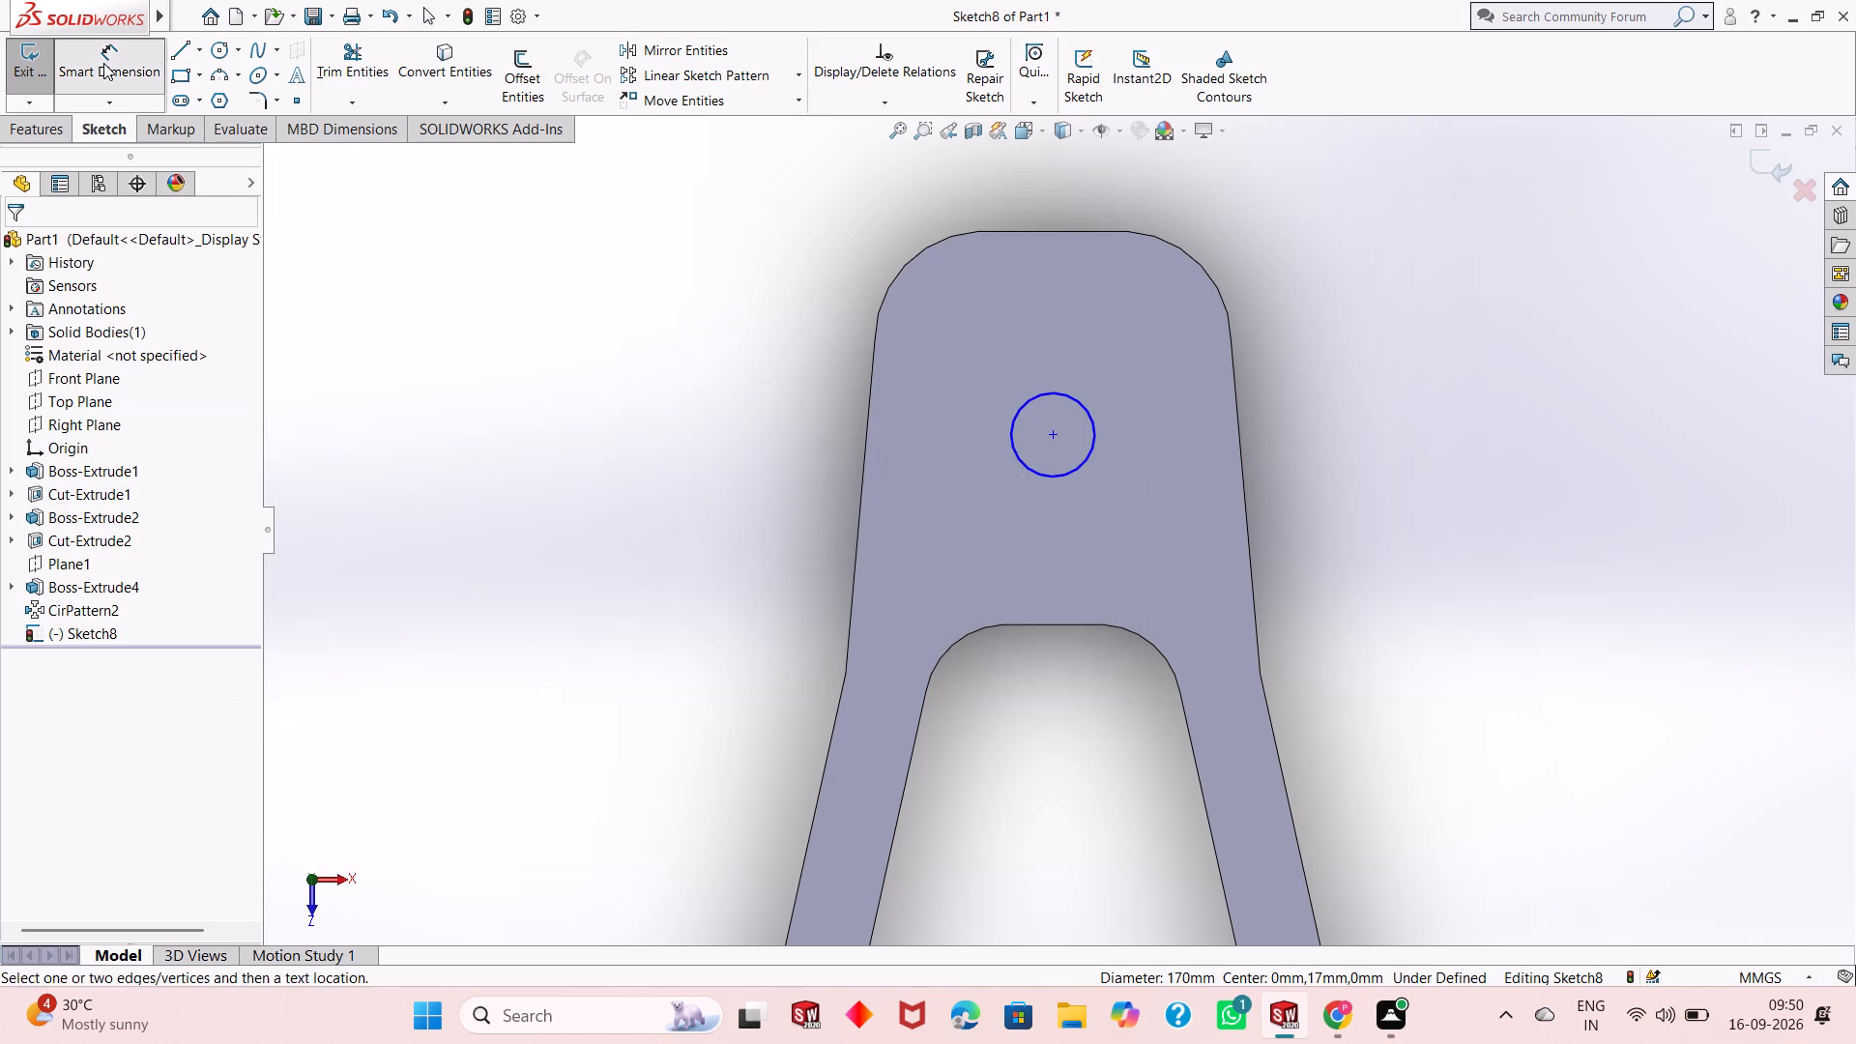
left_click(1045, 473)
left_click(548, 572)
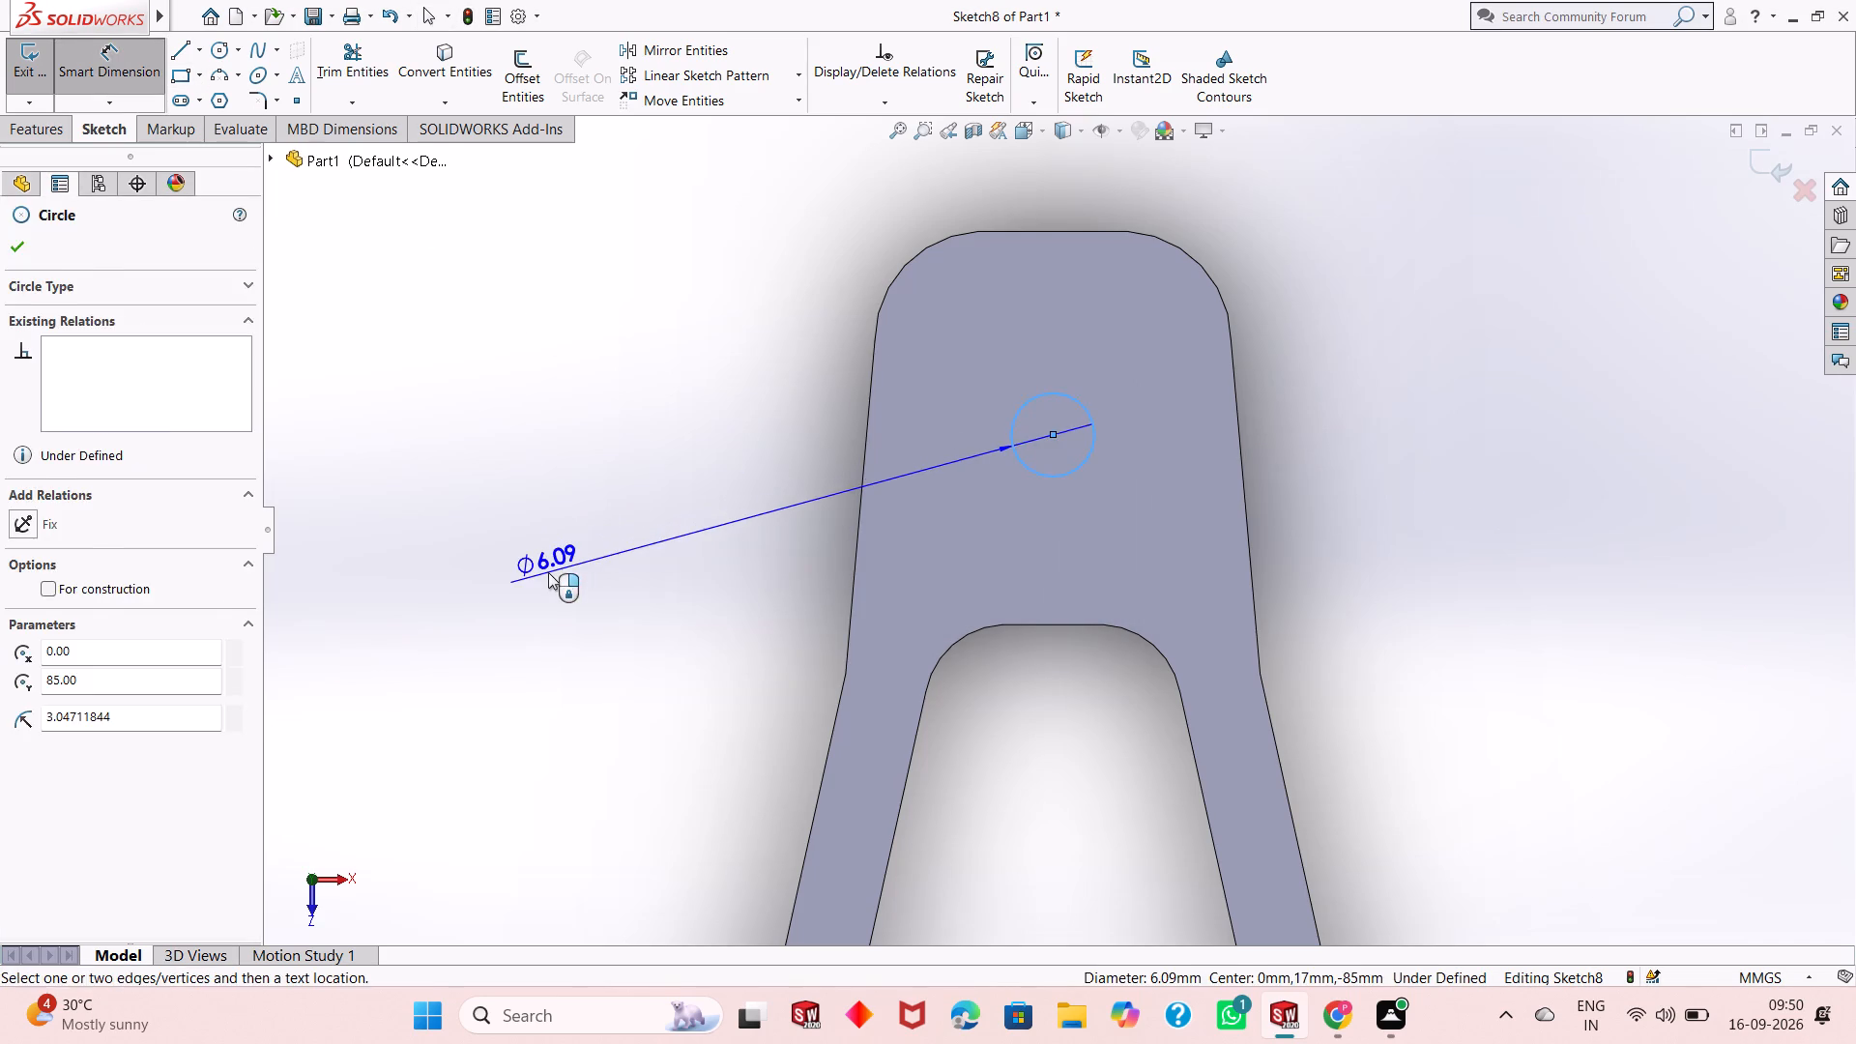
type("12")
key("Return")
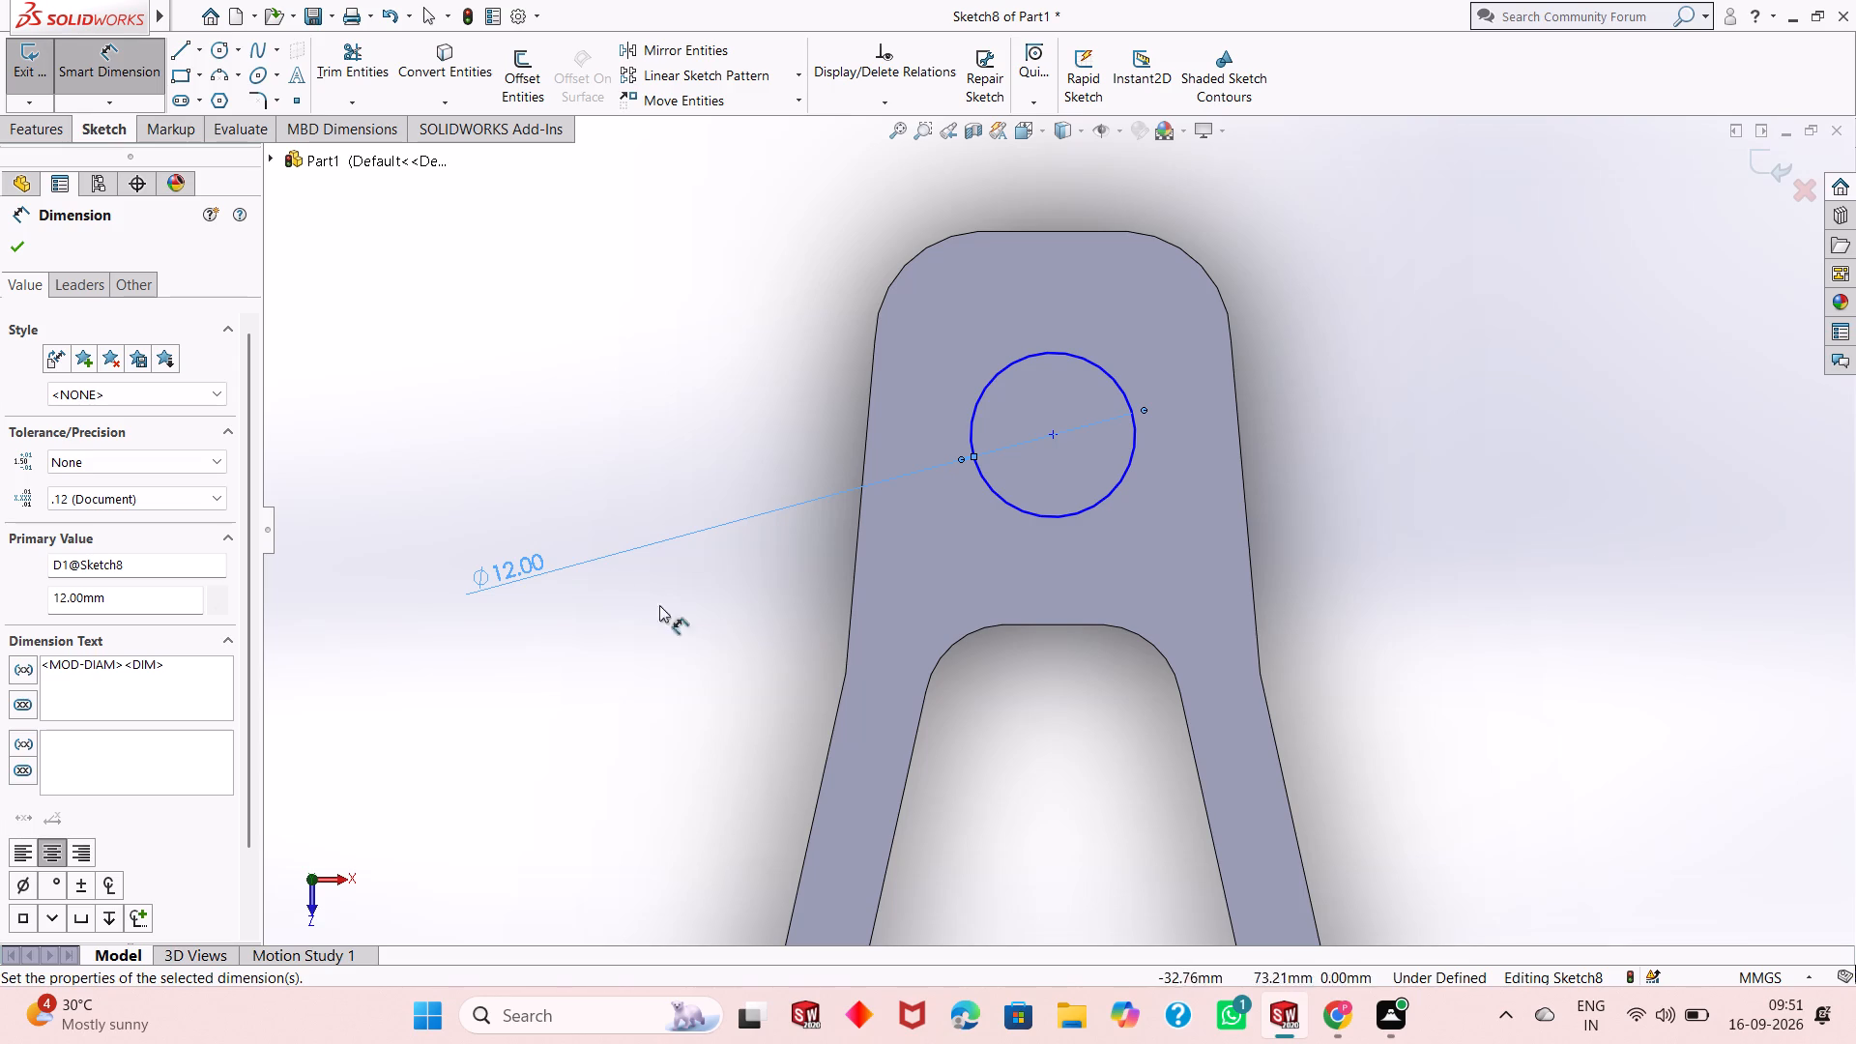
left_click(10, 246)
Cut-extrude the 12 mm circle into the arm's end with a Blind depth of 5 mm.
middle_click_drag(982, 657, 1116, 364)
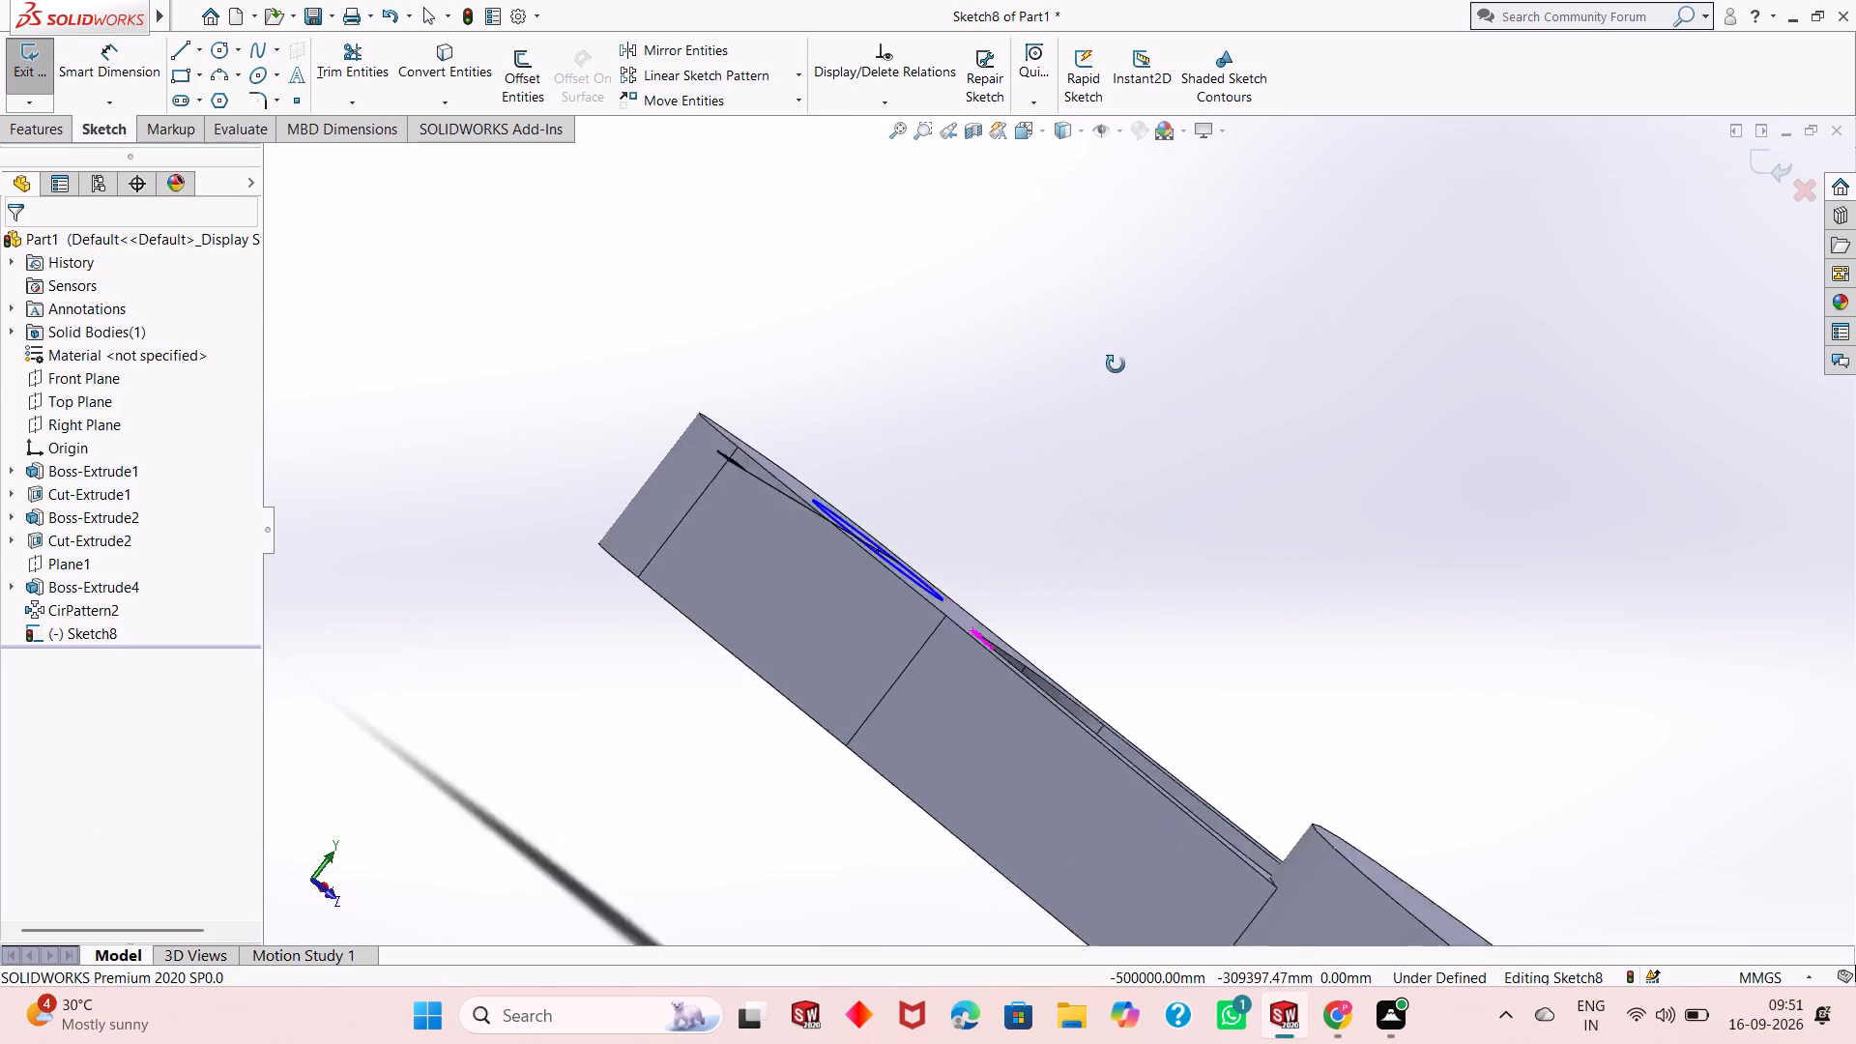
middle_click_drag(1116, 364, 1078, 465)
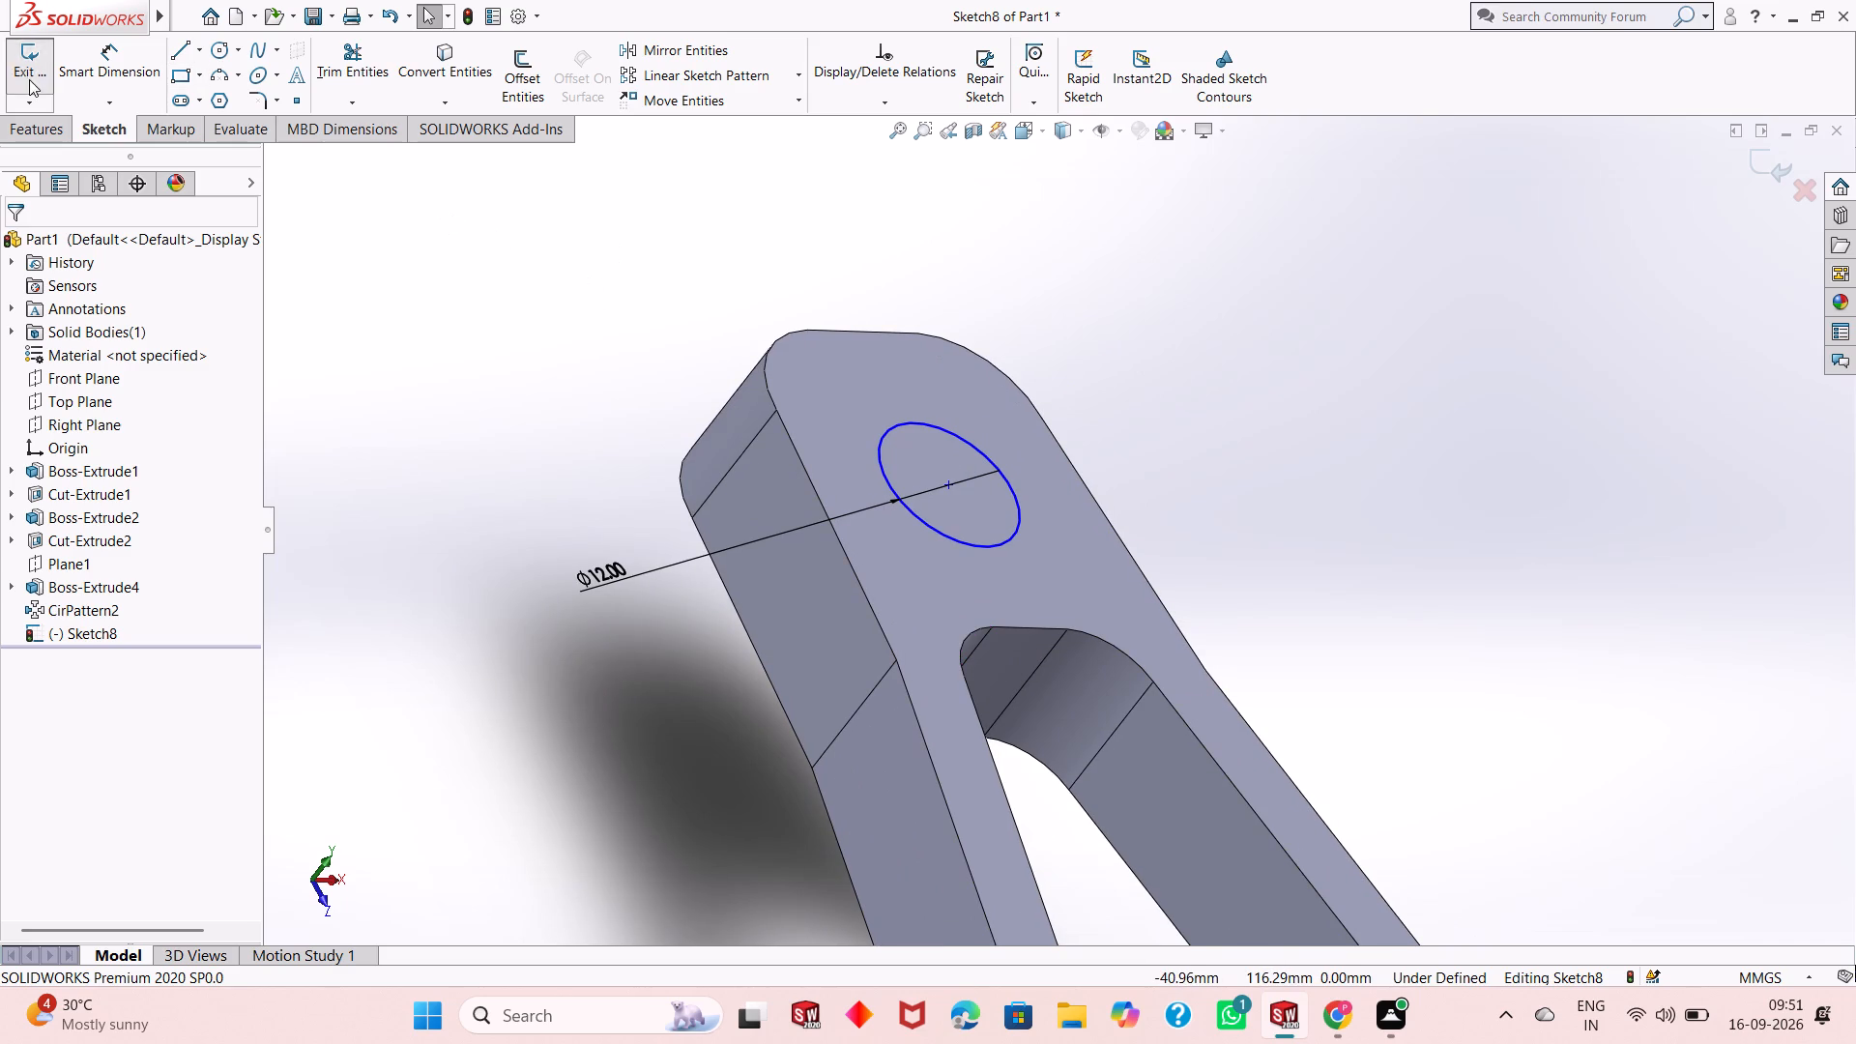
left_click(29, 130)
left_click(319, 91)
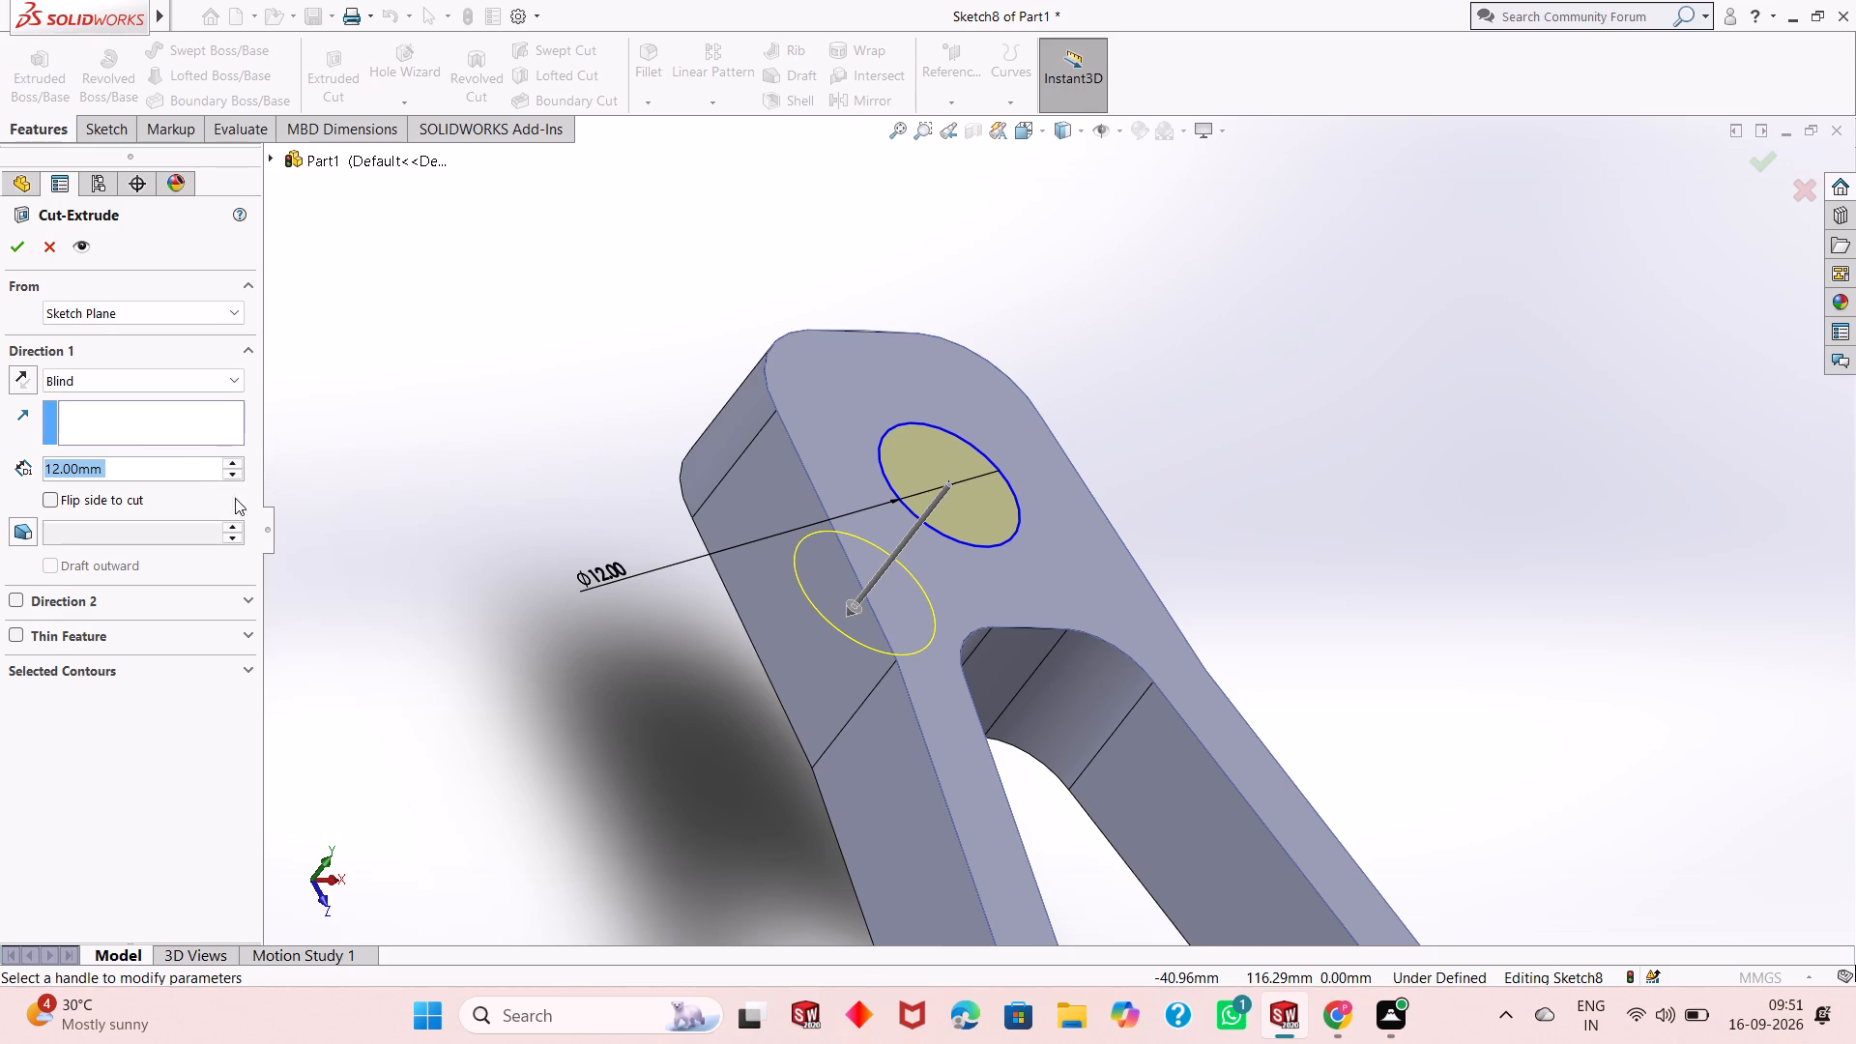
key("4")
key("BackSpace")
key("5")
key("Return")
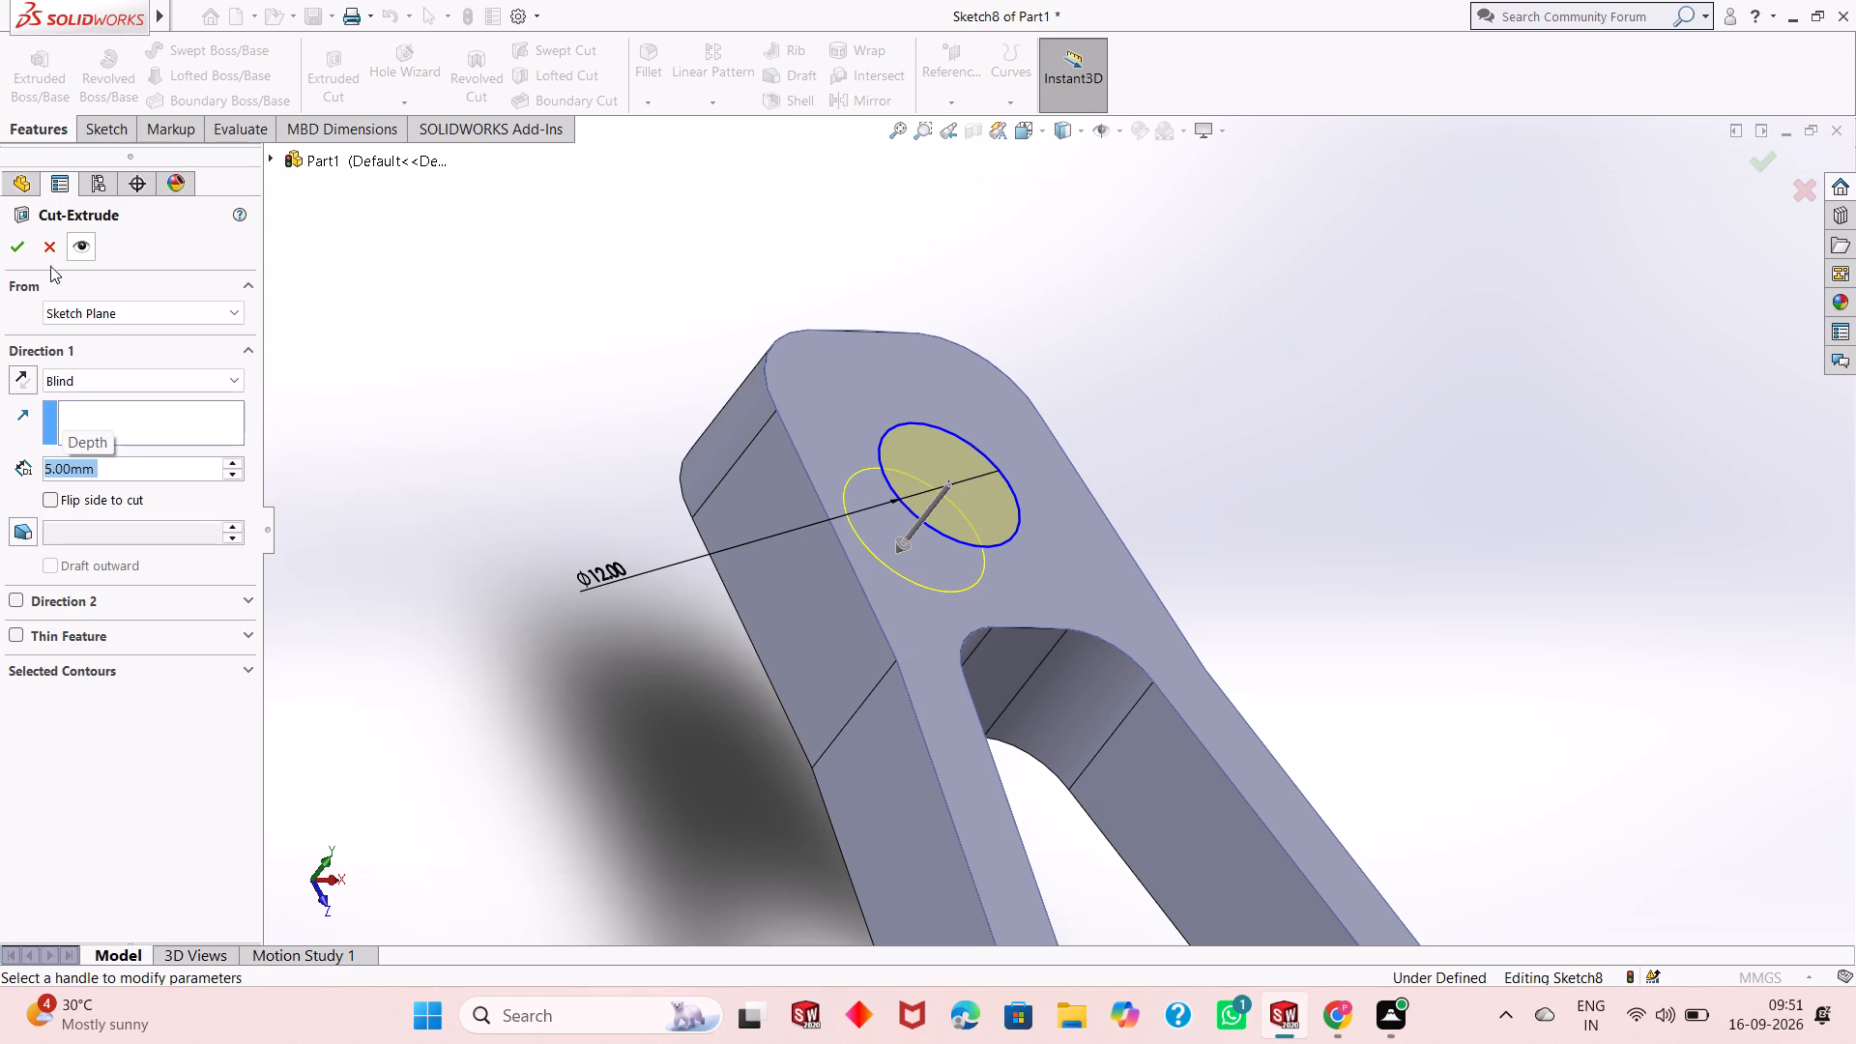
left_click(8, 253)
Edit the arm-end circular cut and set its Blind depth to 3 mm.
middle_click_drag(596, 385, 599, 385)
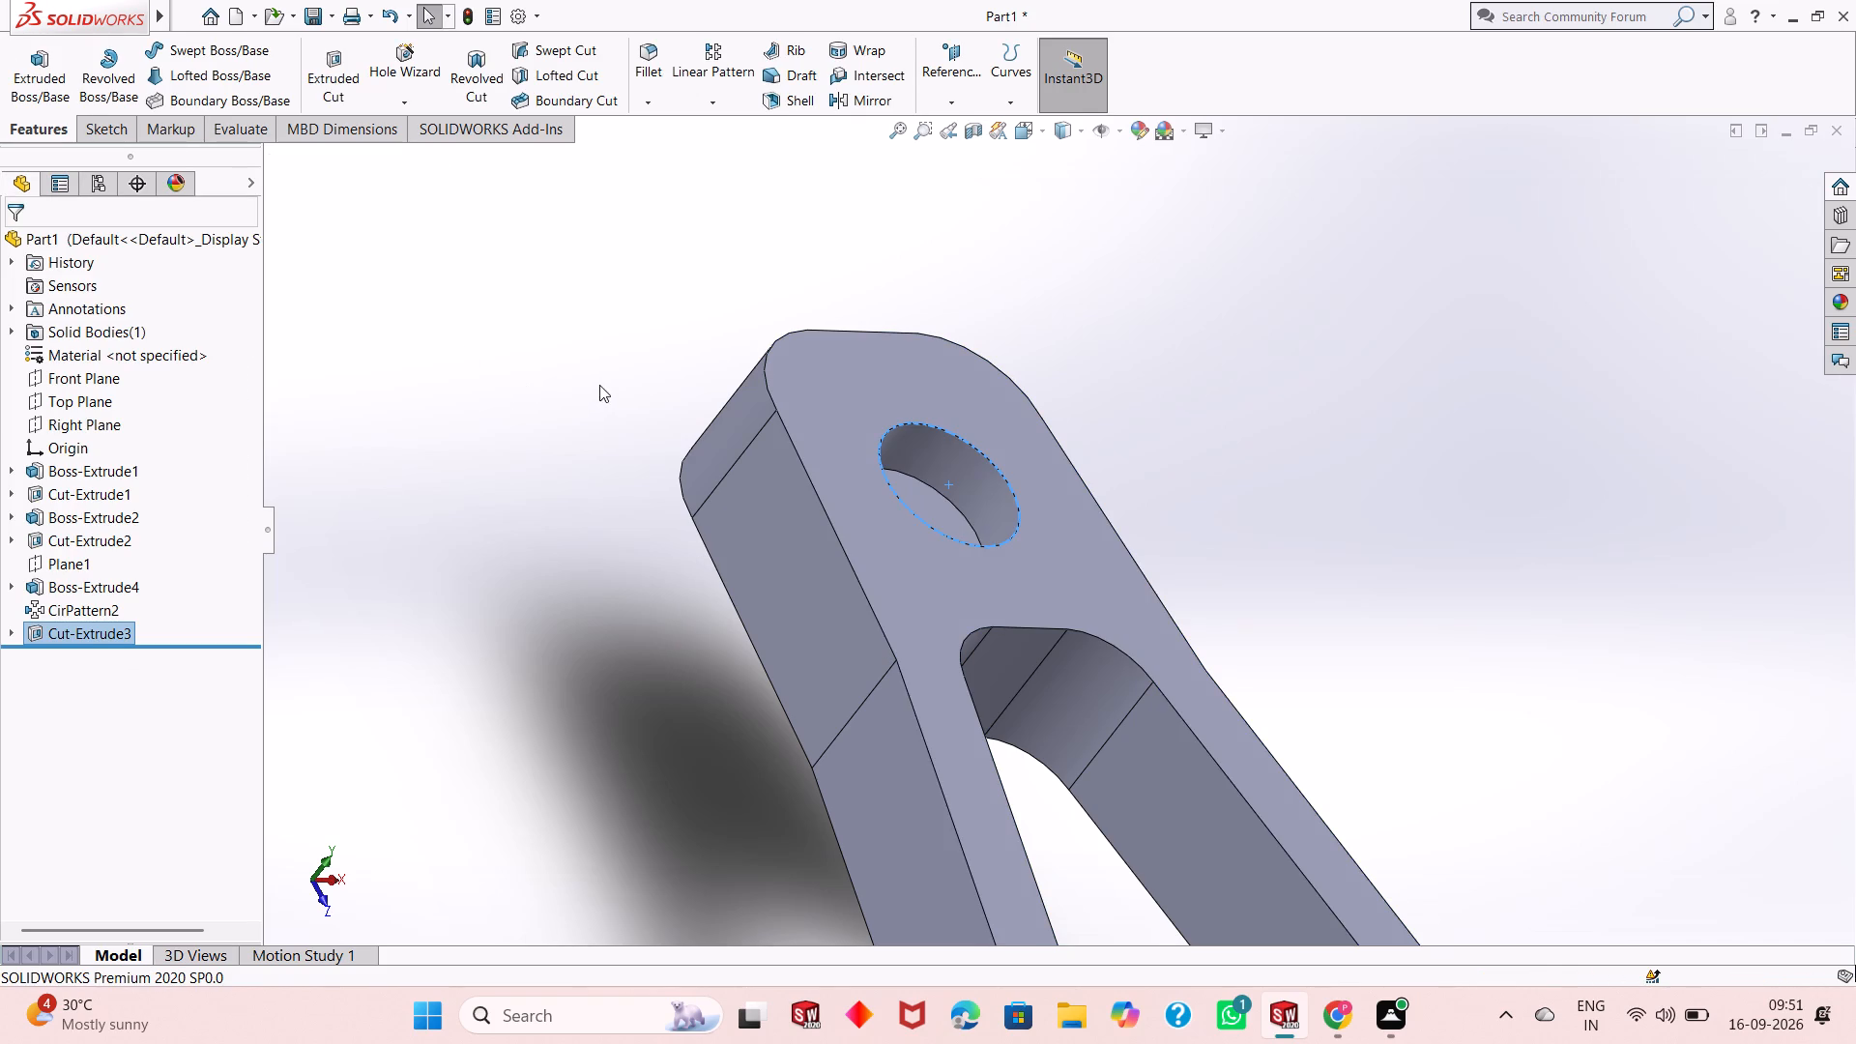
middle_click_drag(599, 385, 569, 457)
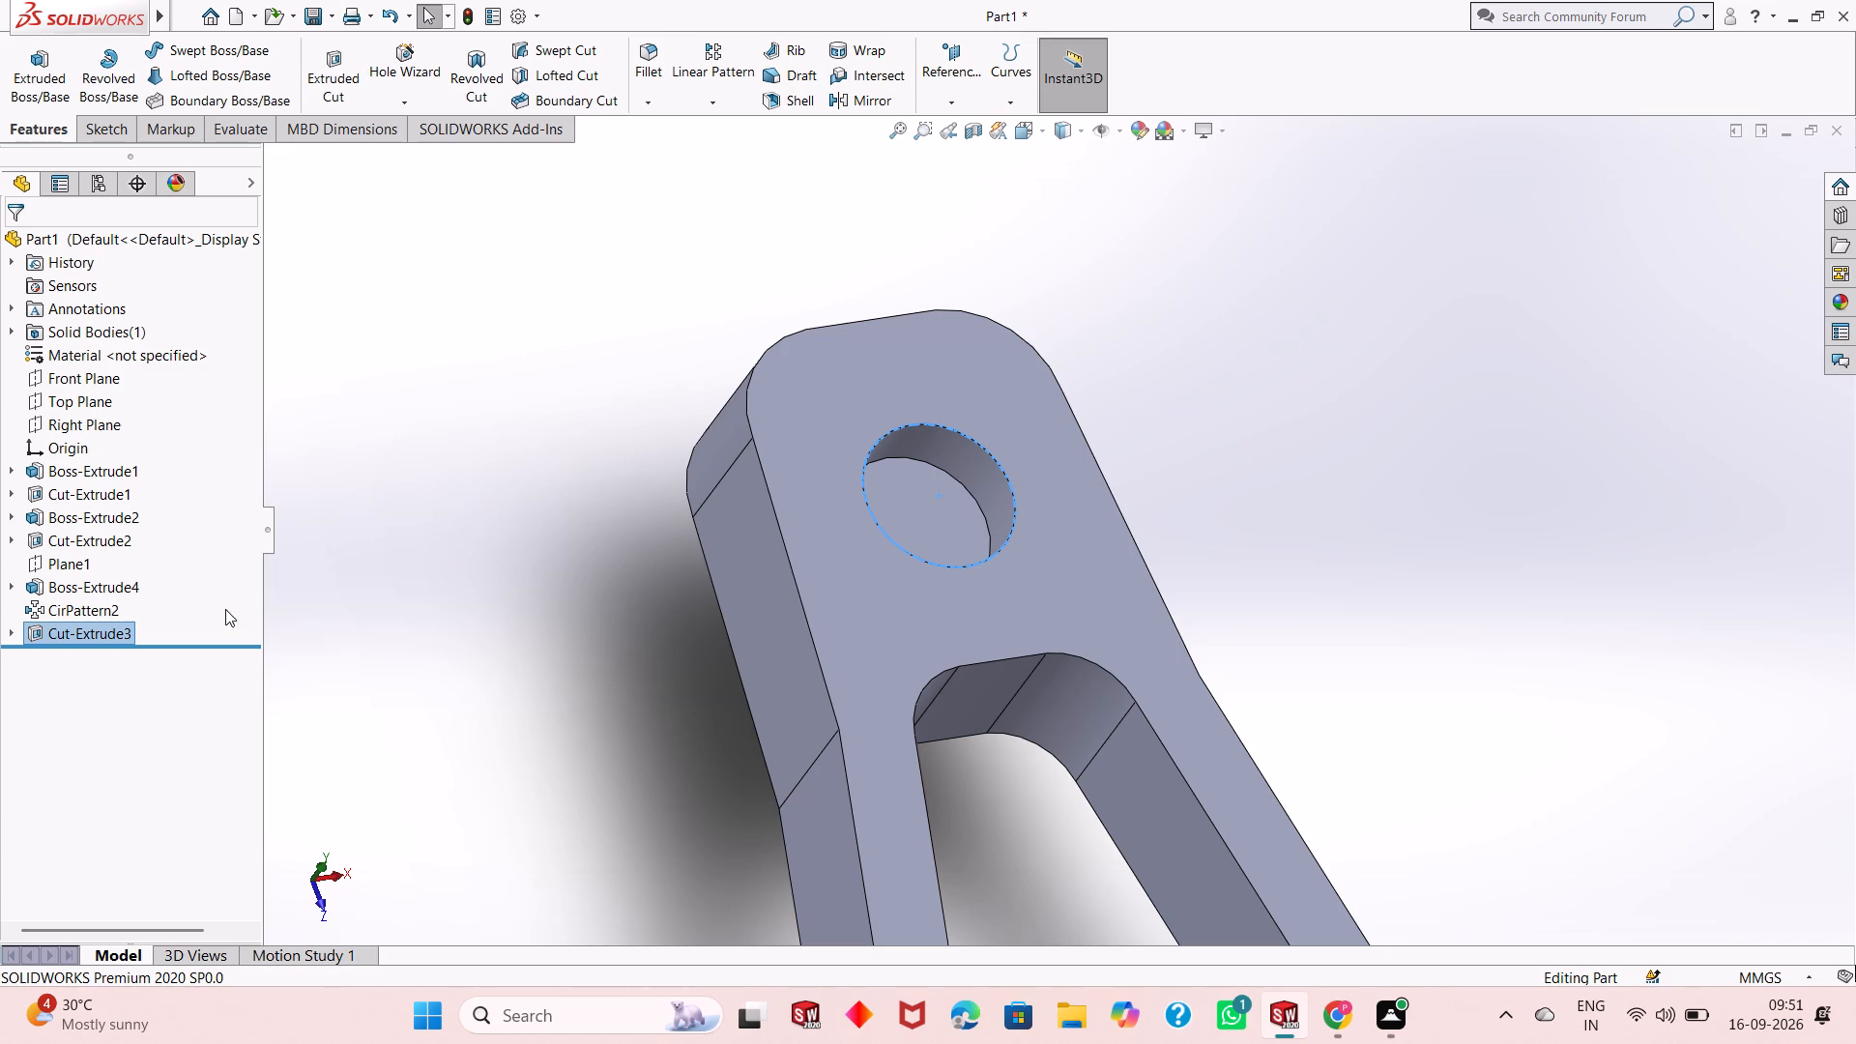
left_click(110, 627)
left_click(121, 570)
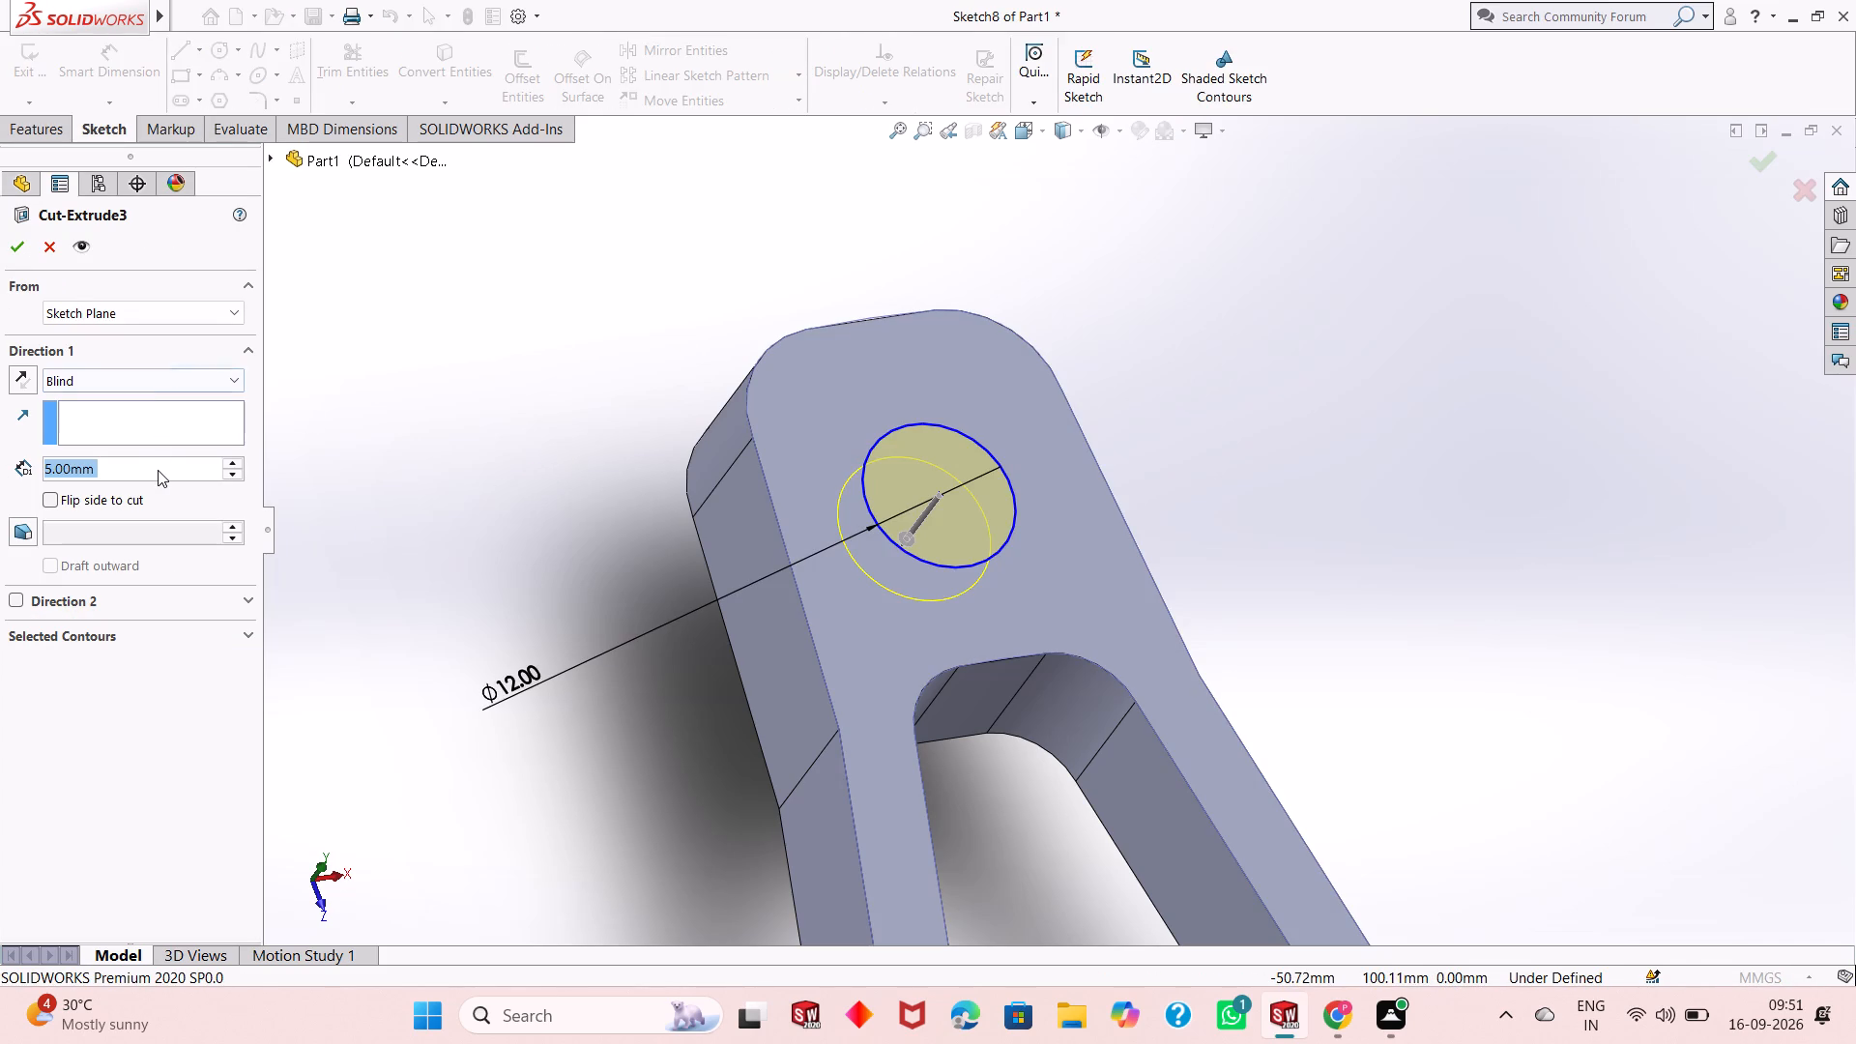
key("3")
key("Return")
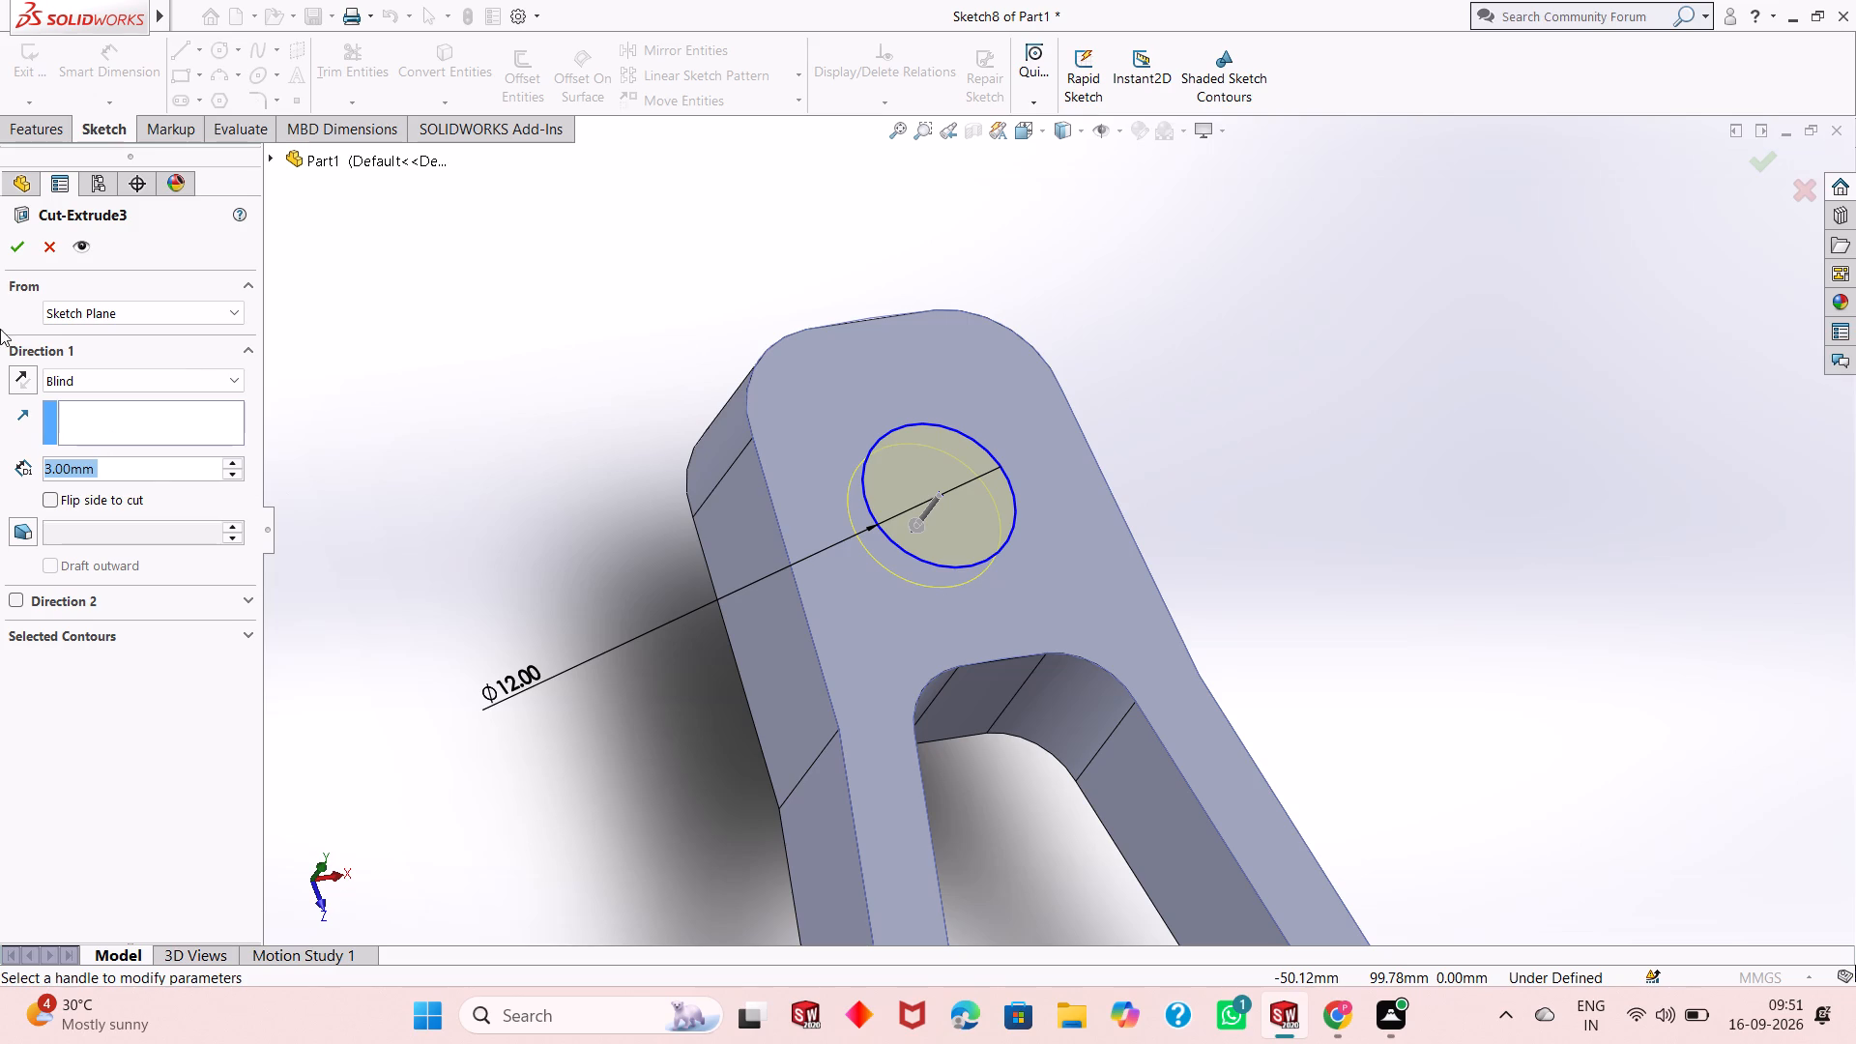
left_click(14, 248)
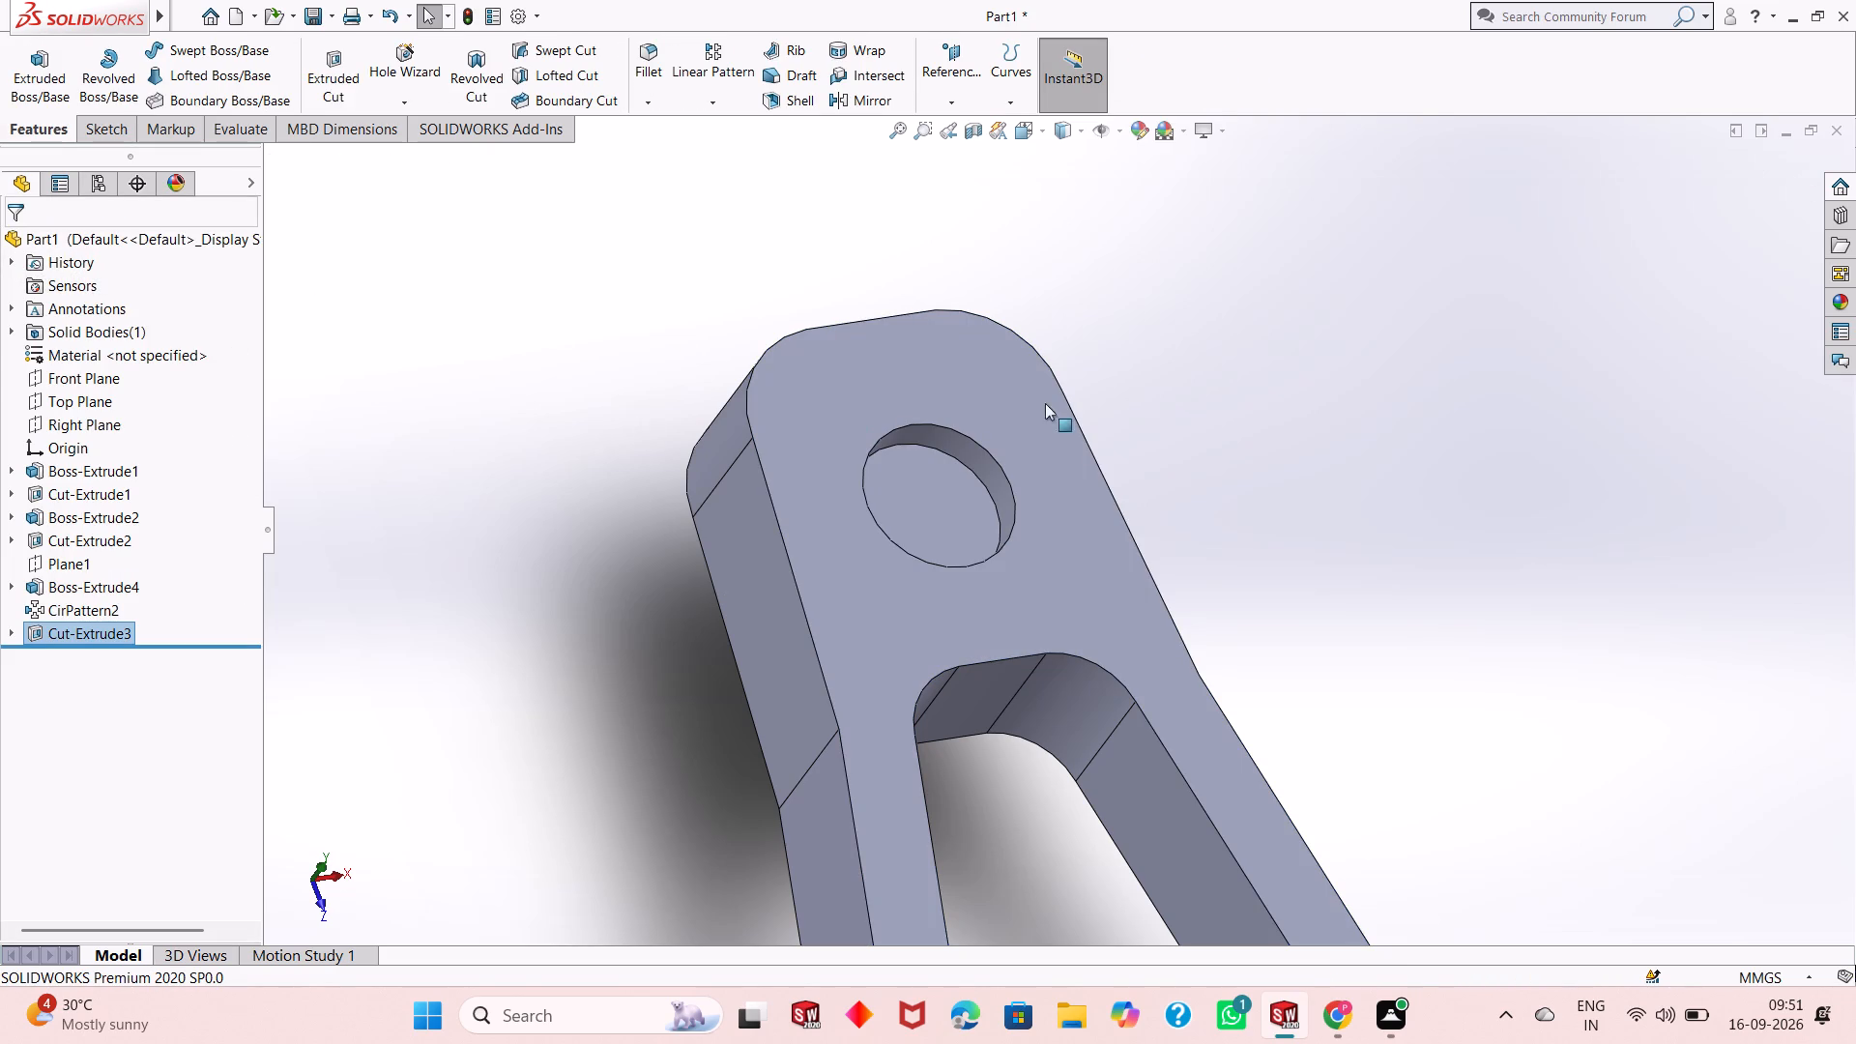
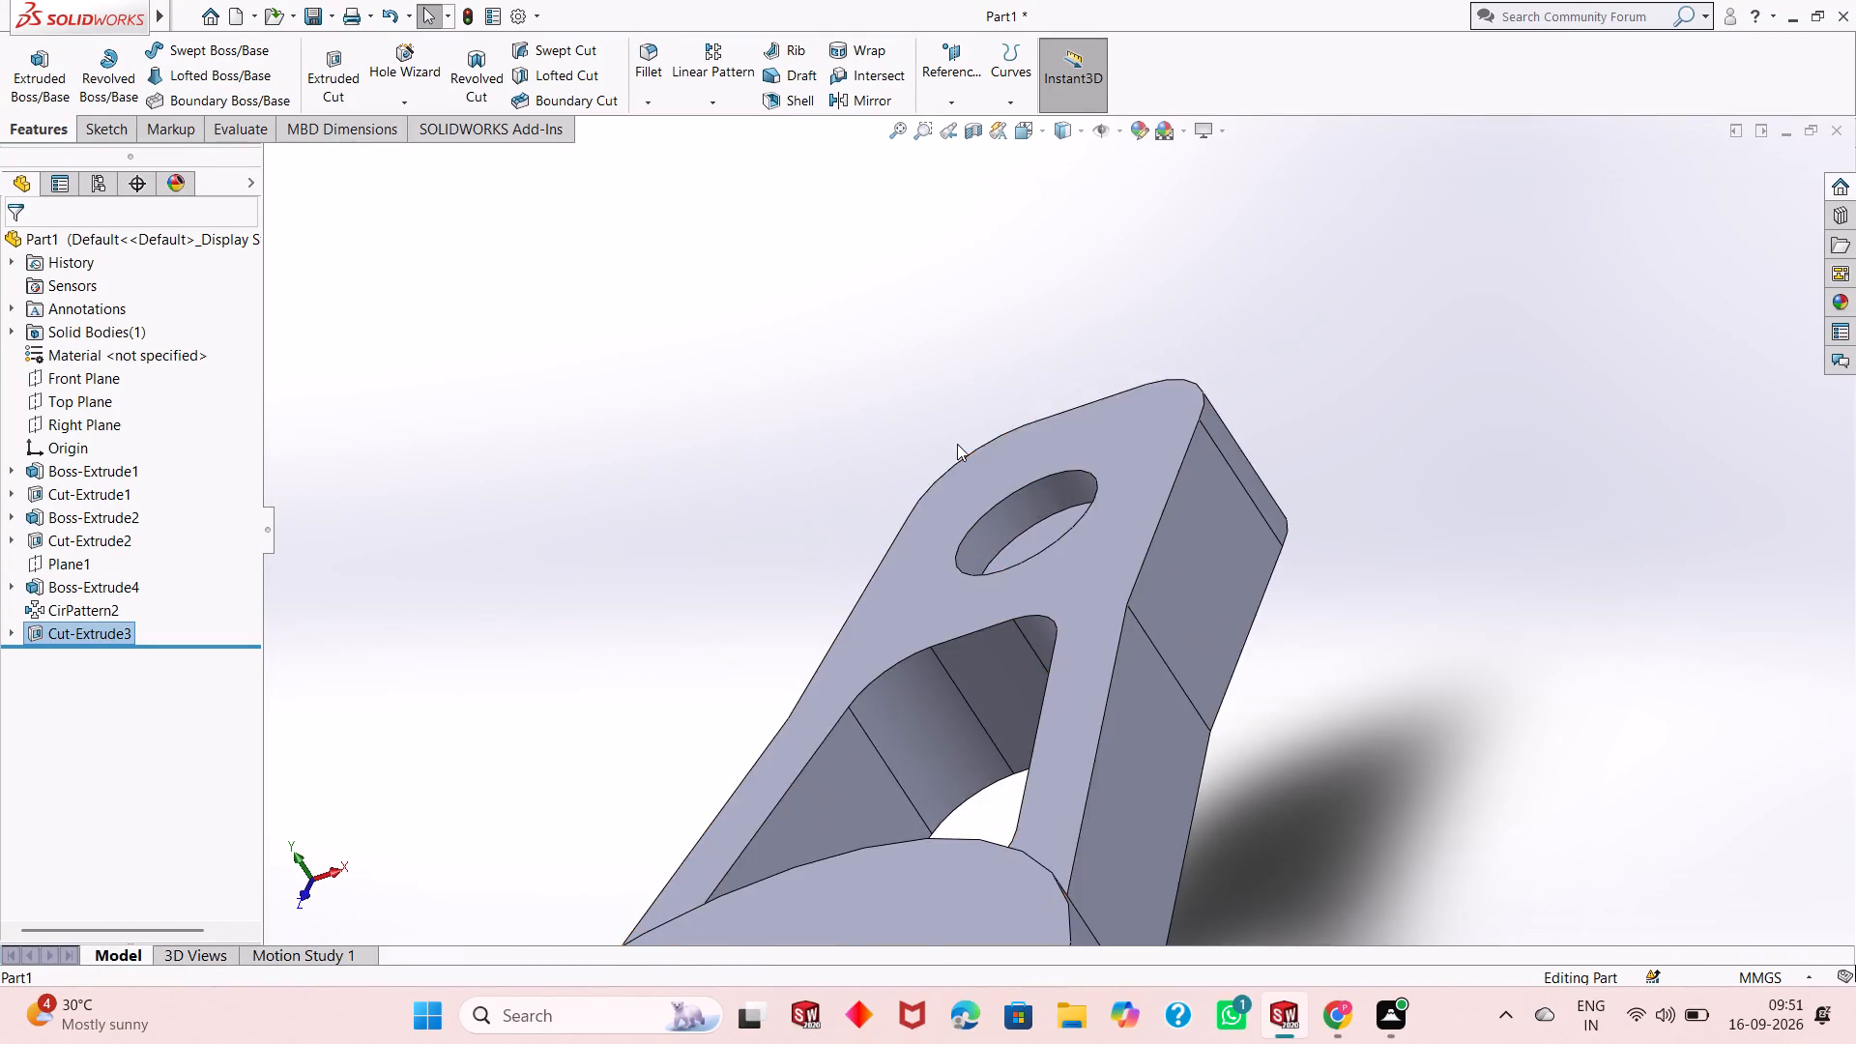
Inspect the circular recess on the arm's end and the stepped hub from several angles.
scroll(938, 480, "up", 3)
middle_click_drag(957, 605, 1231, 711)
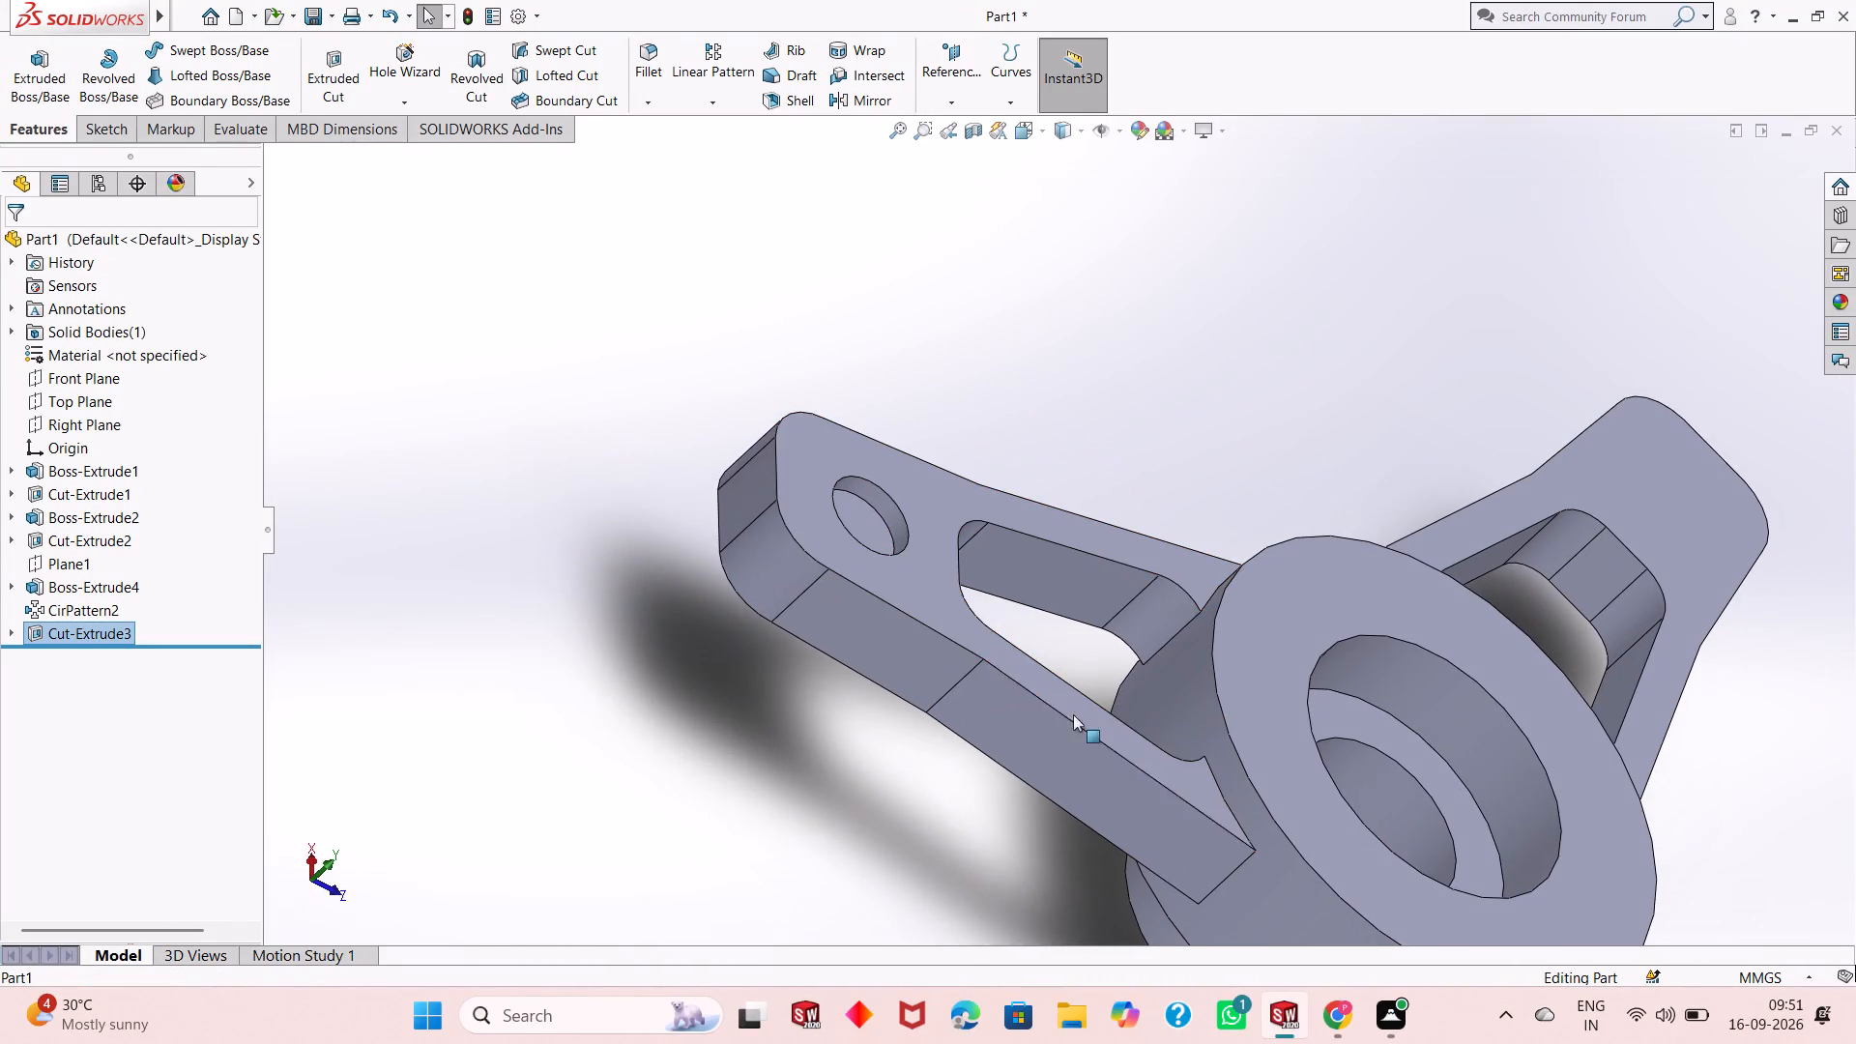
scroll(927, 682, "up", 2)
scroll(896, 633, "down", 2)
scroll(972, 631, "up", 1)
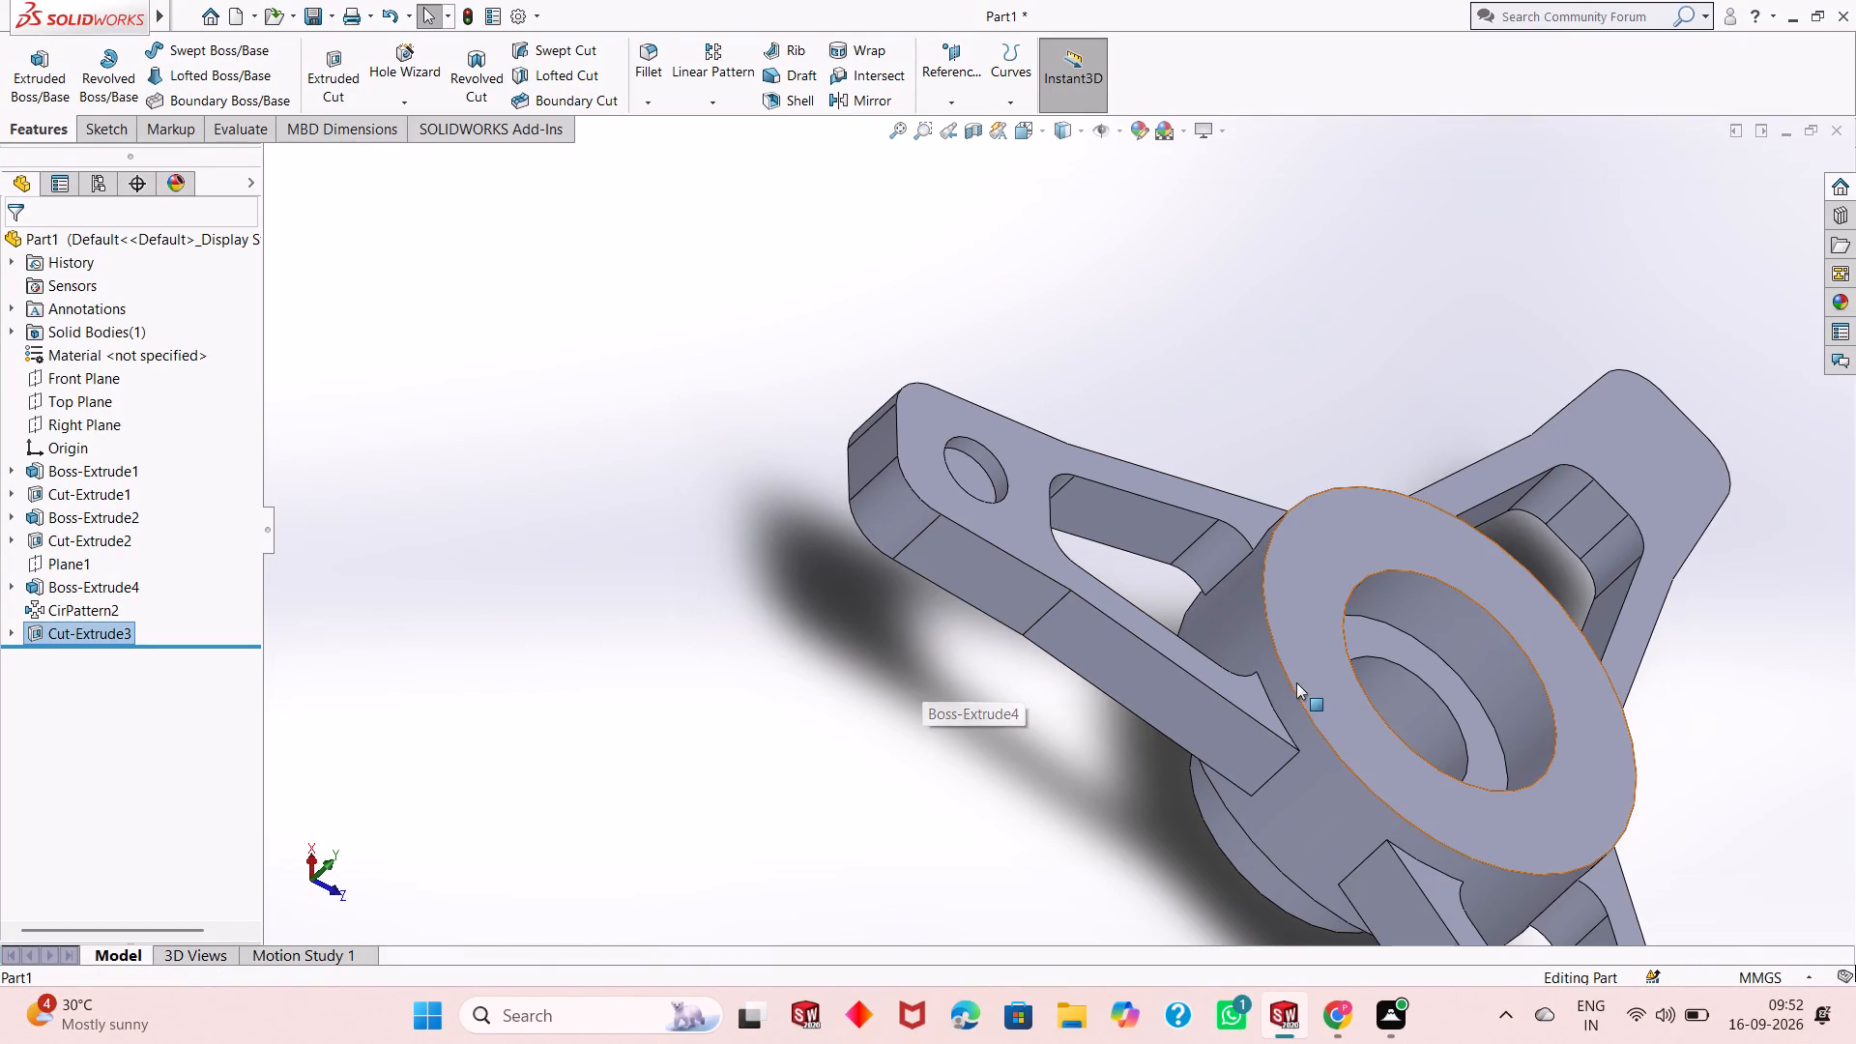
scroll(1601, 765, "up", 2)
scroll(1668, 756, "down", 3)
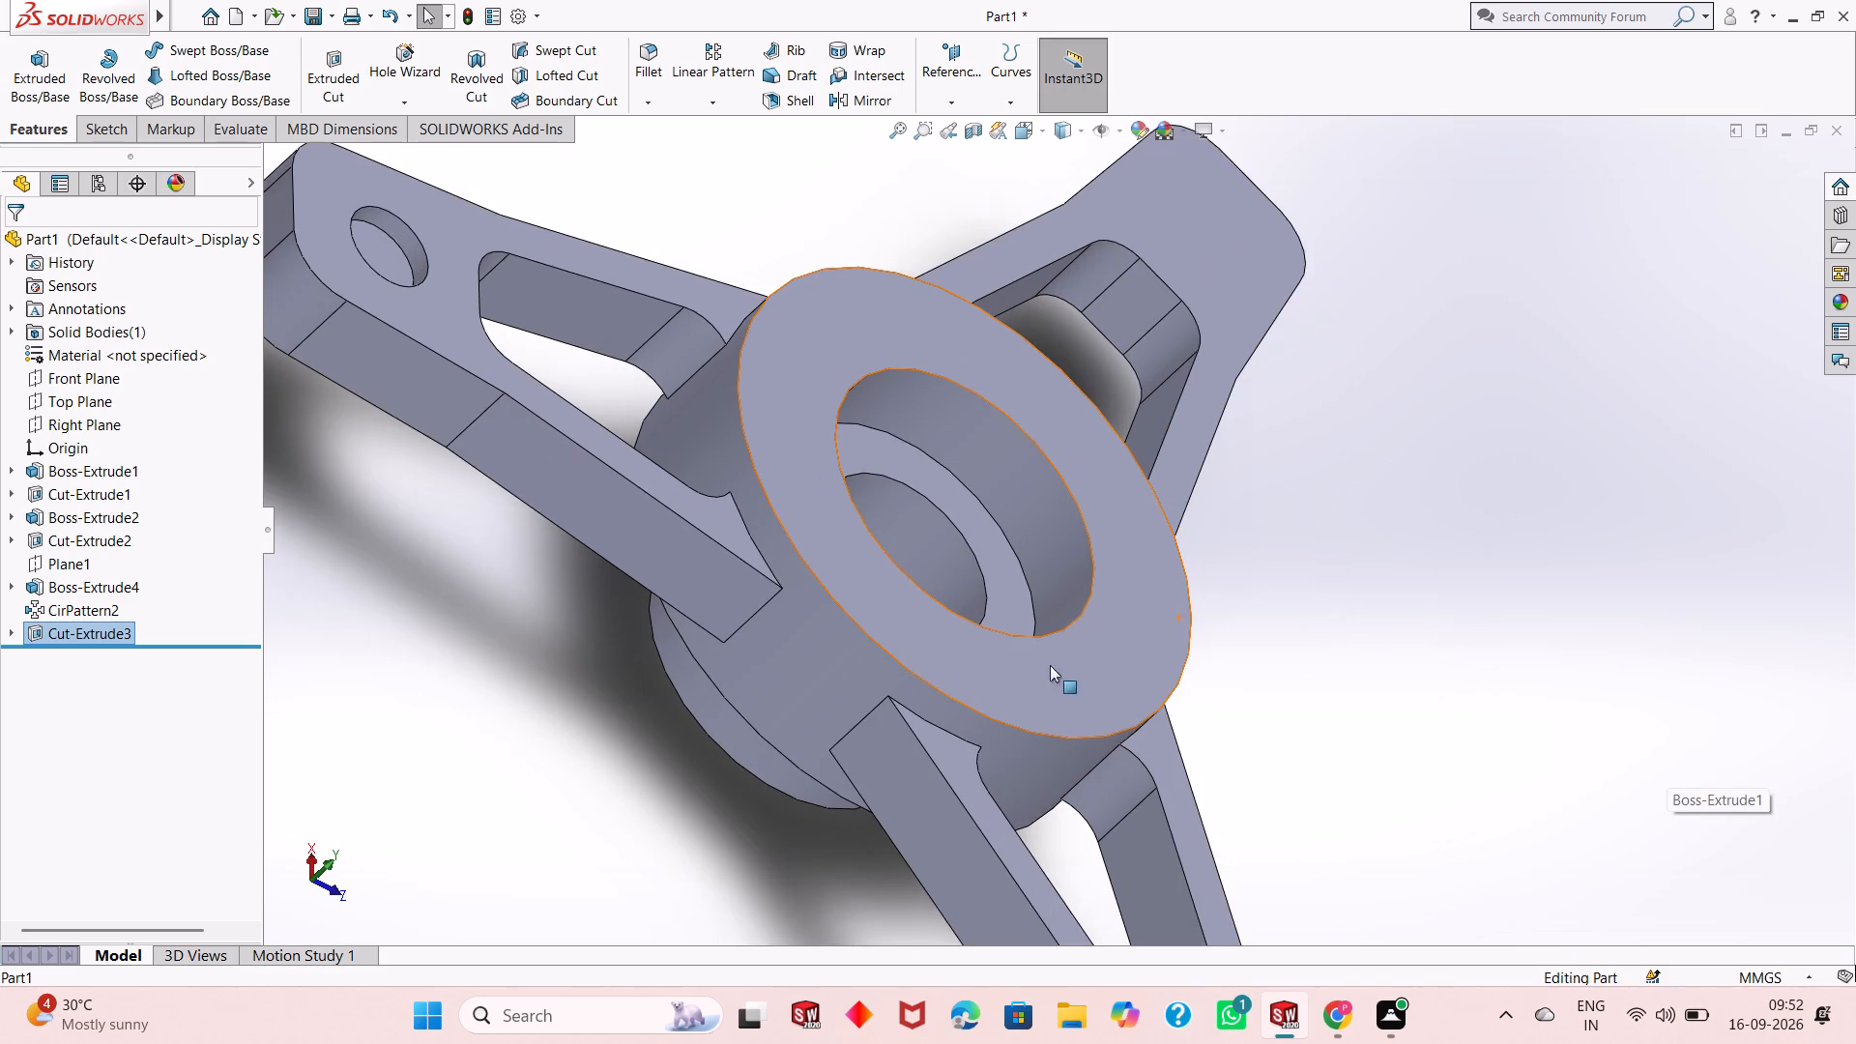
scroll(985, 650, "up", 2)
middle_click_drag(881, 566, 793, 734)
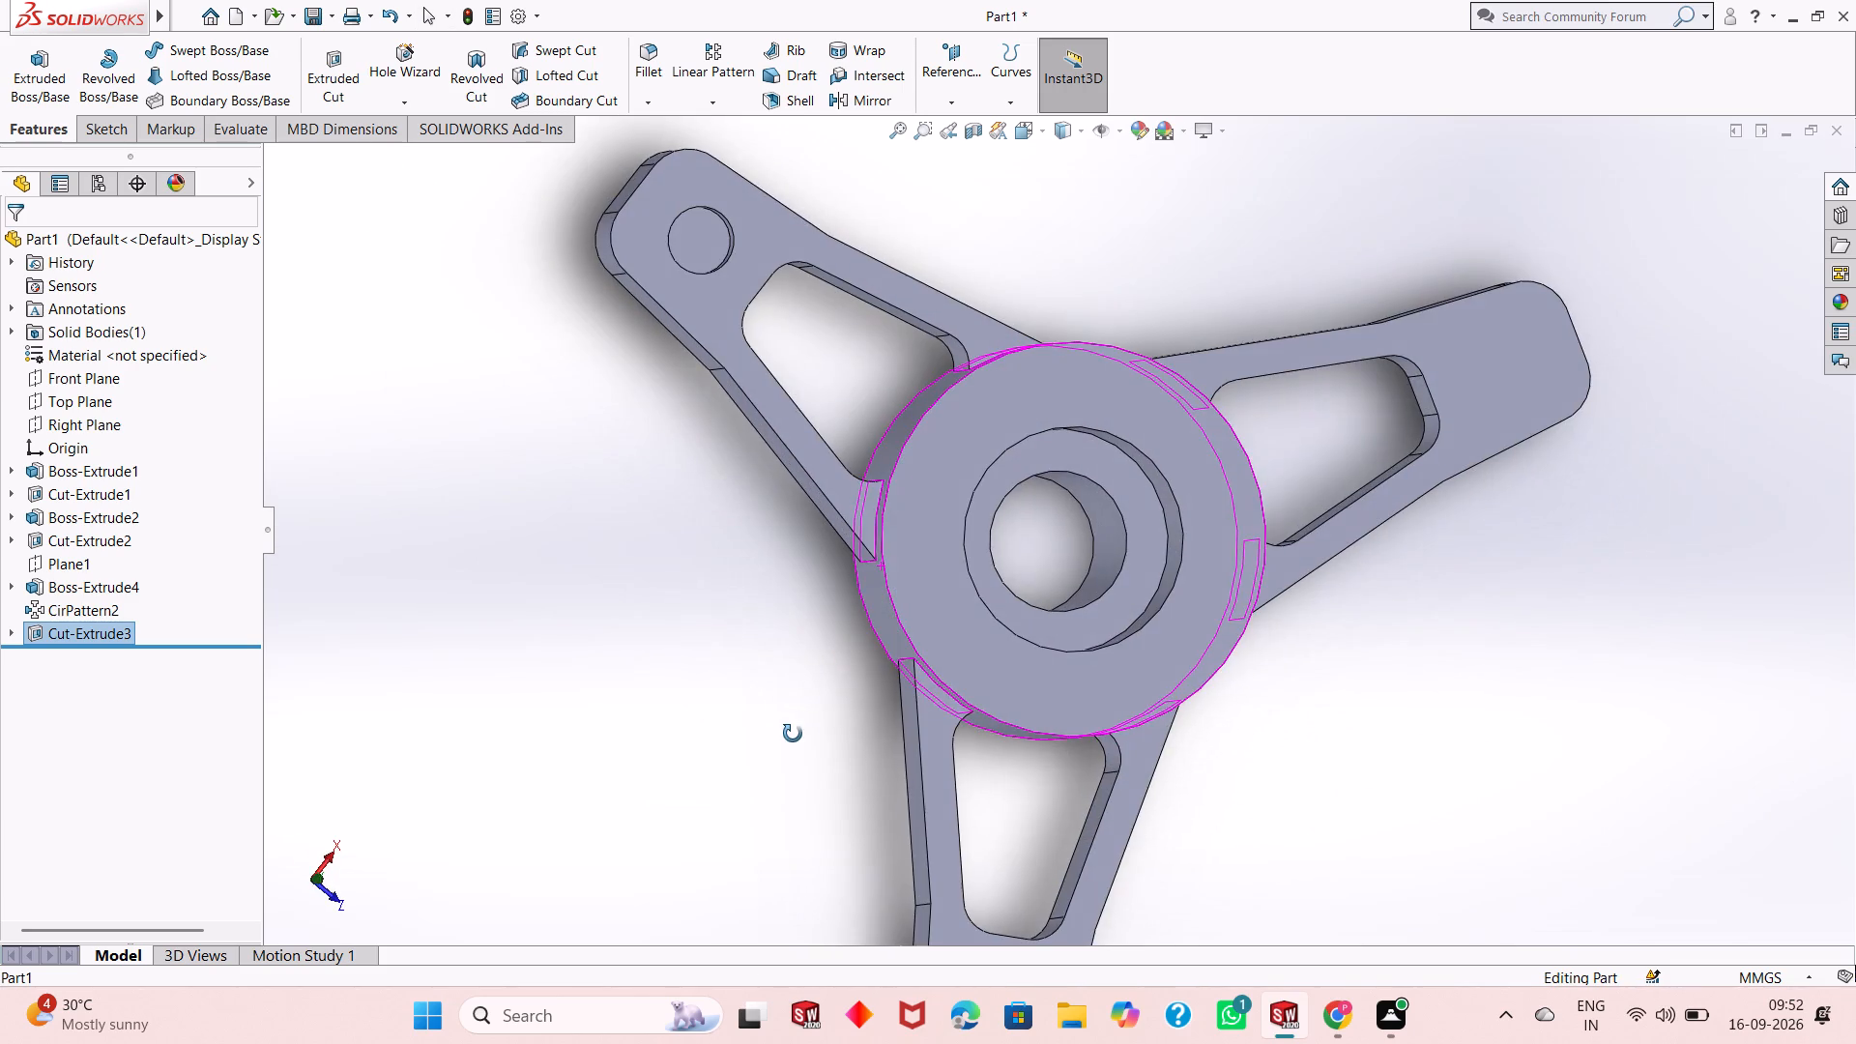
middle_click_drag(793, 734, 765, 481)
scroll(772, 358, "down", 3)
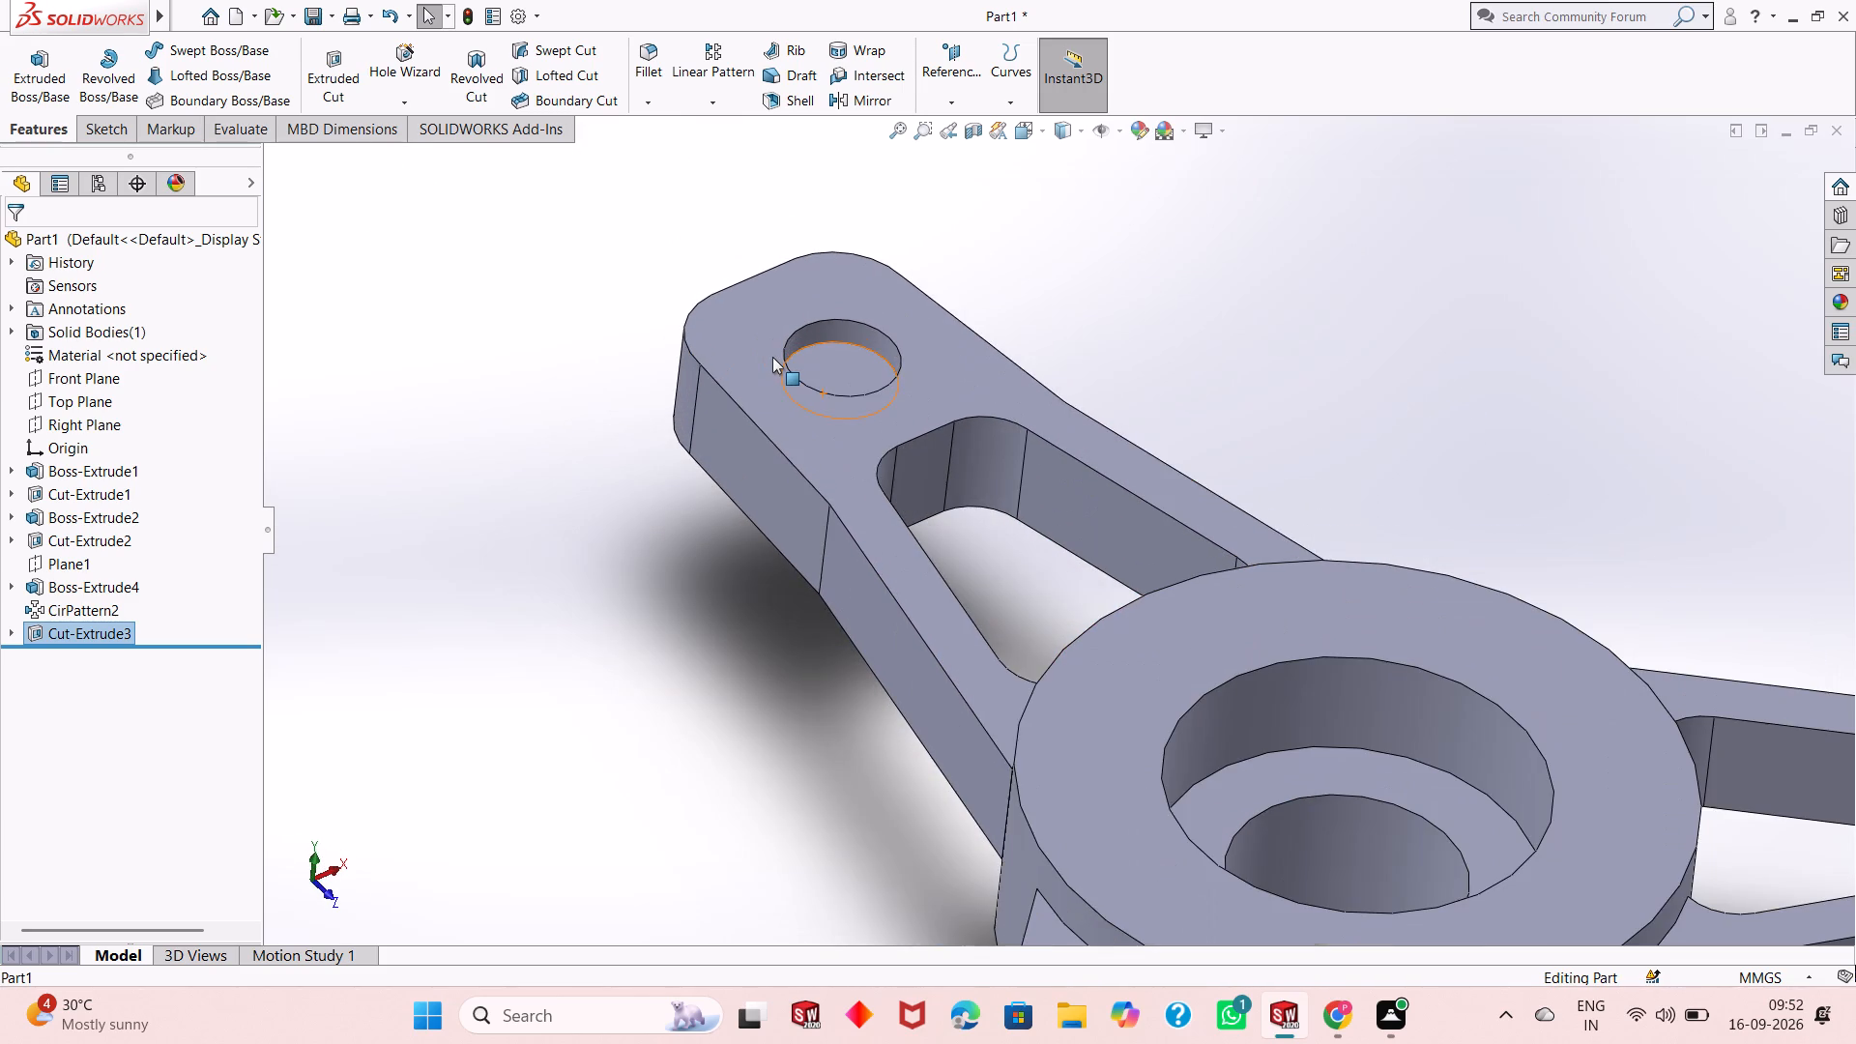
scroll(745, 409, "up", 2)
scroll(1153, 358, "down", 3)
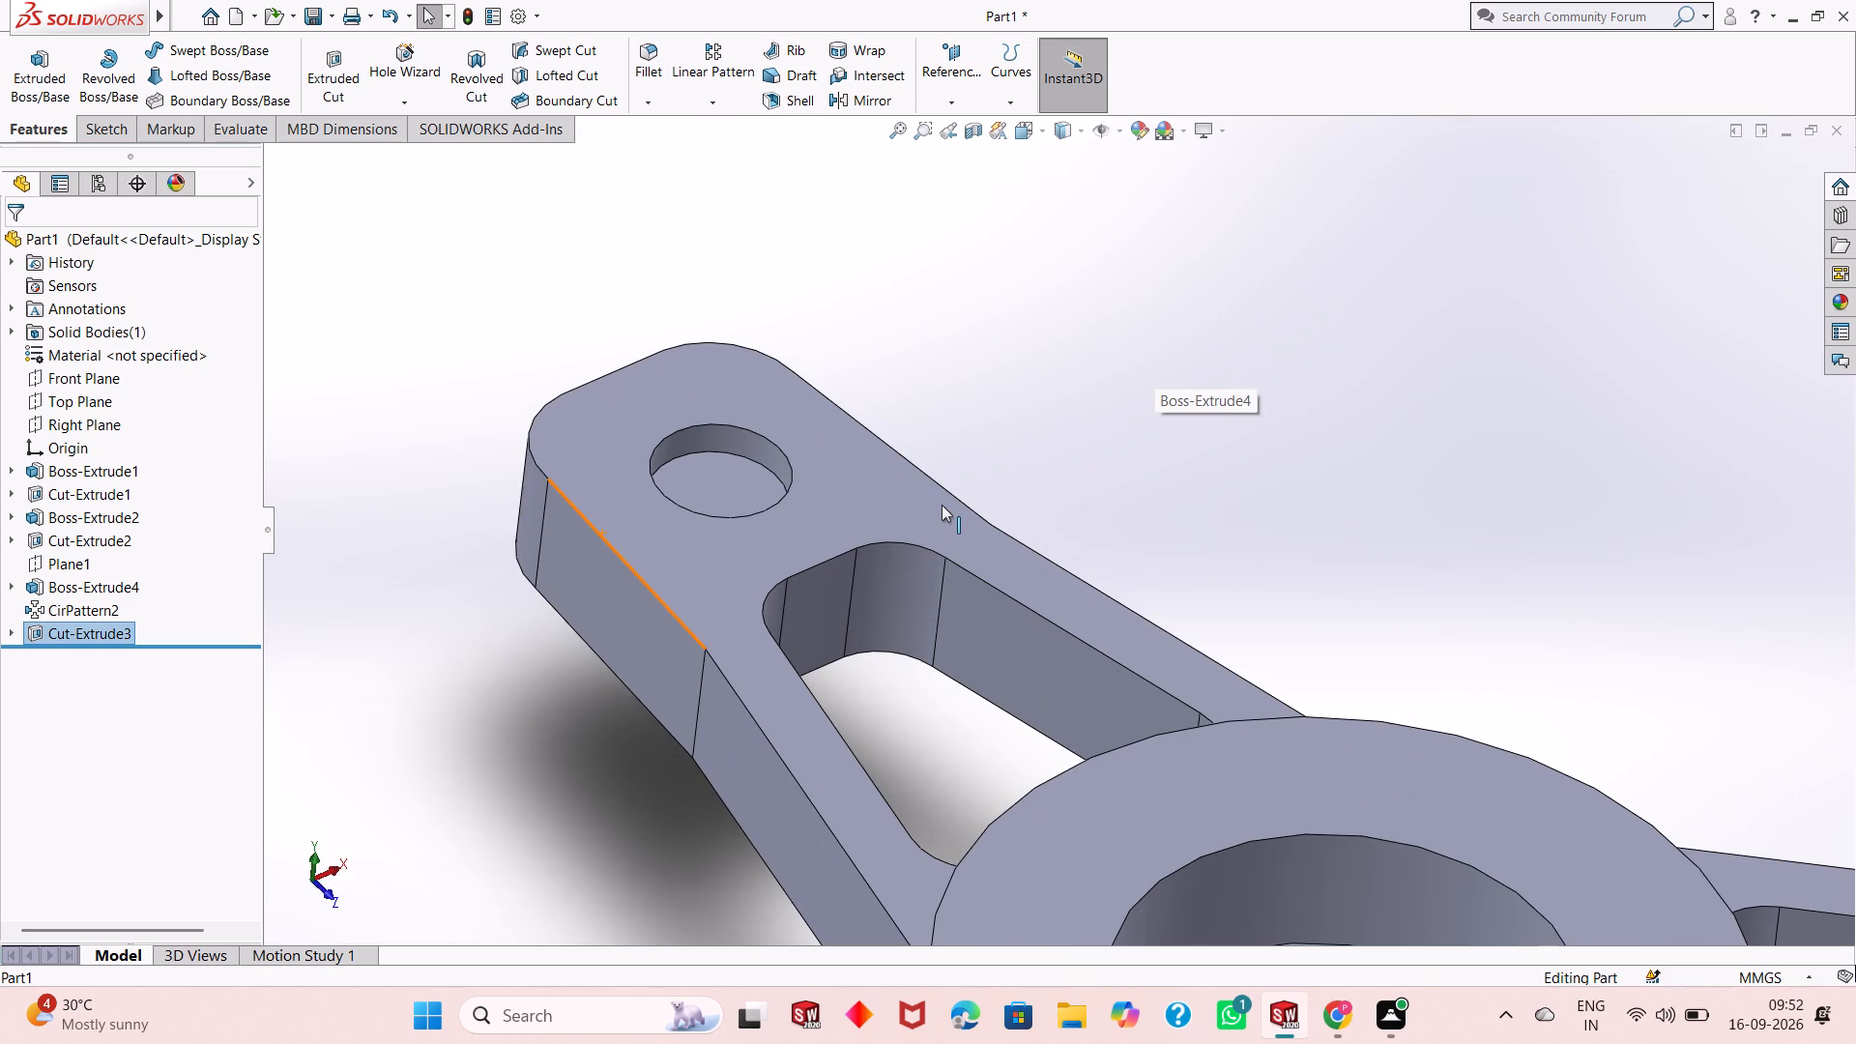
scroll(884, 612, "up", 8)
scroll(1059, 884, "down", 2)
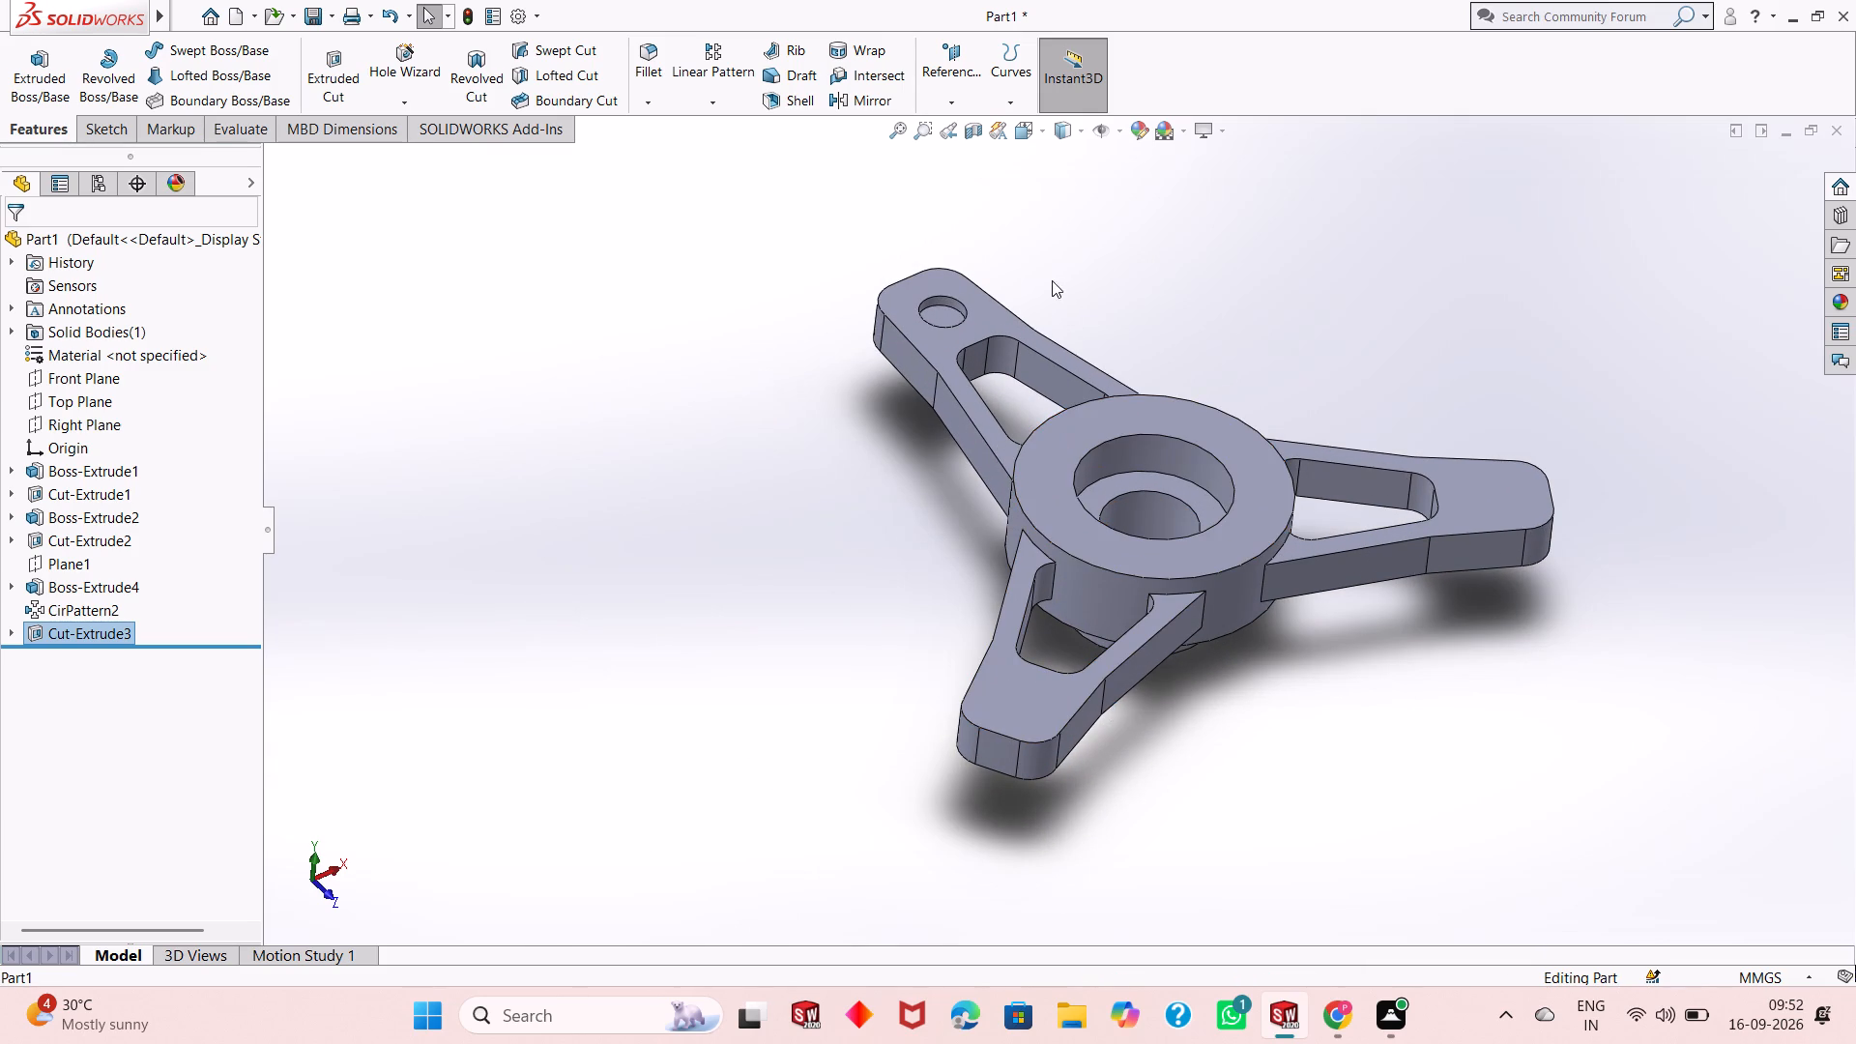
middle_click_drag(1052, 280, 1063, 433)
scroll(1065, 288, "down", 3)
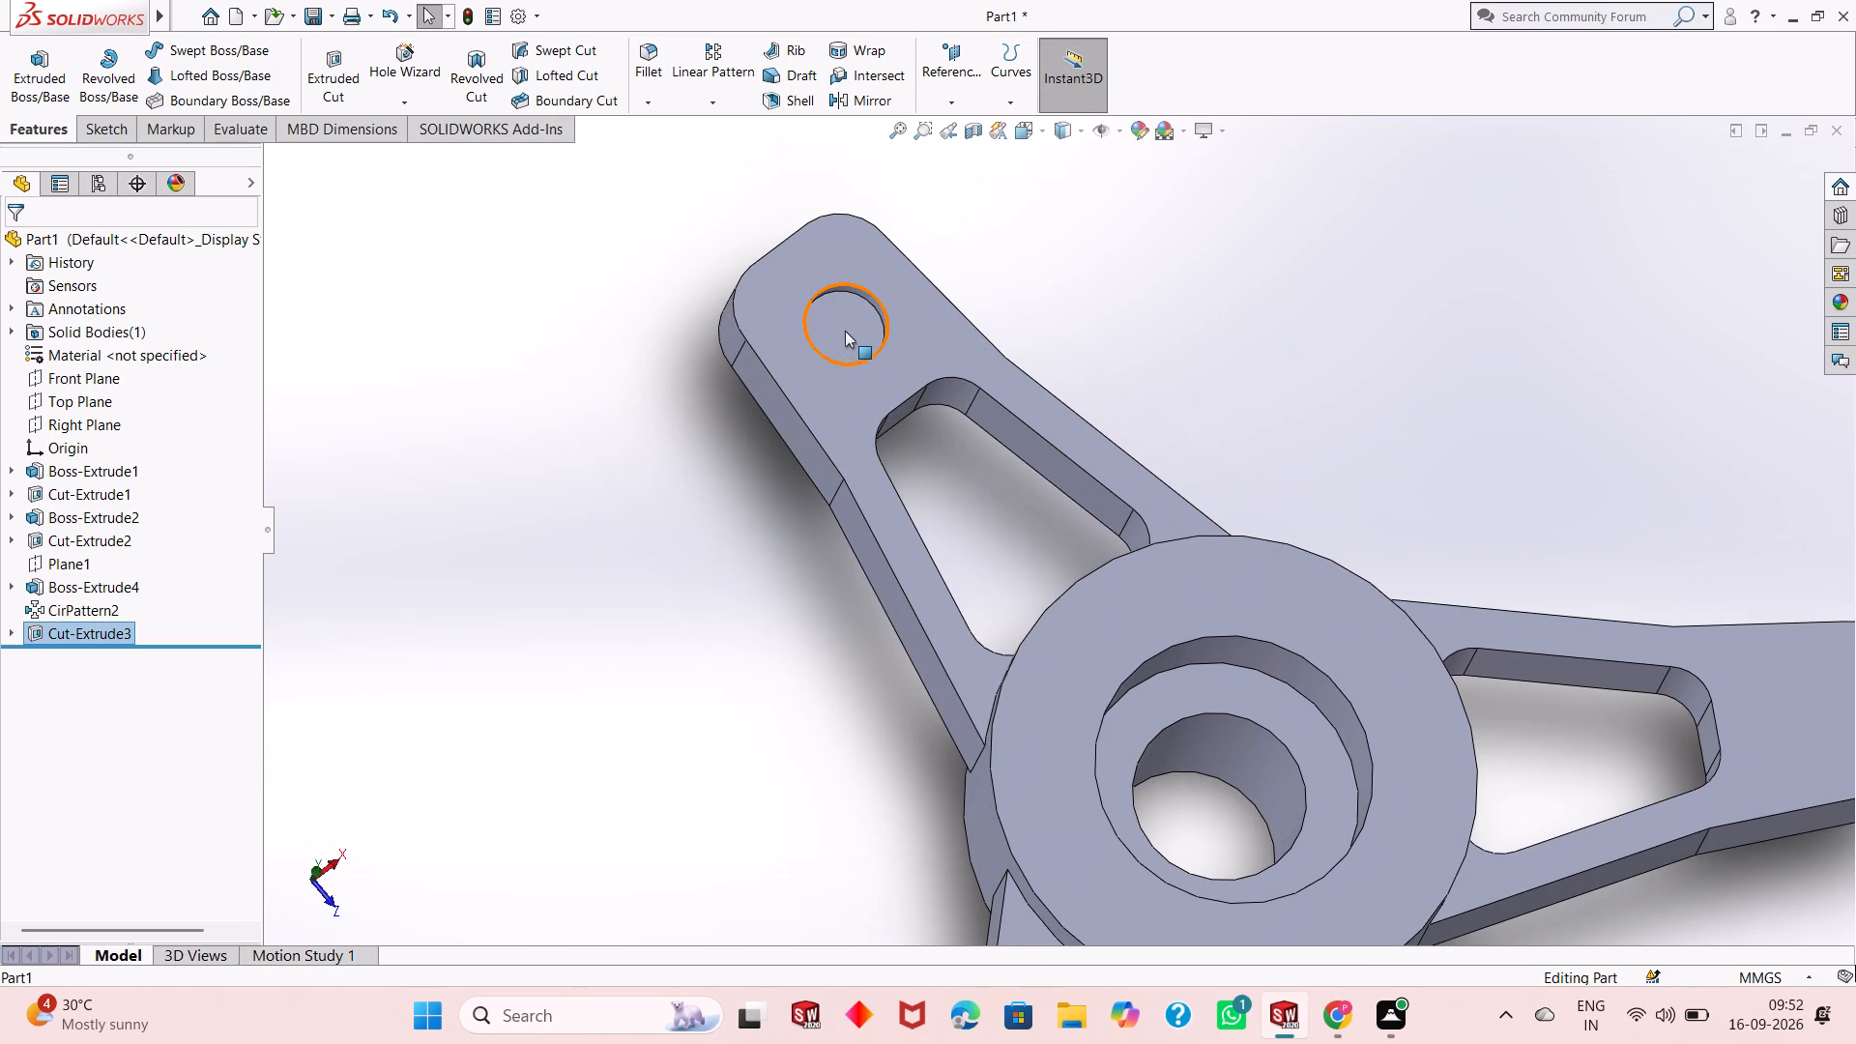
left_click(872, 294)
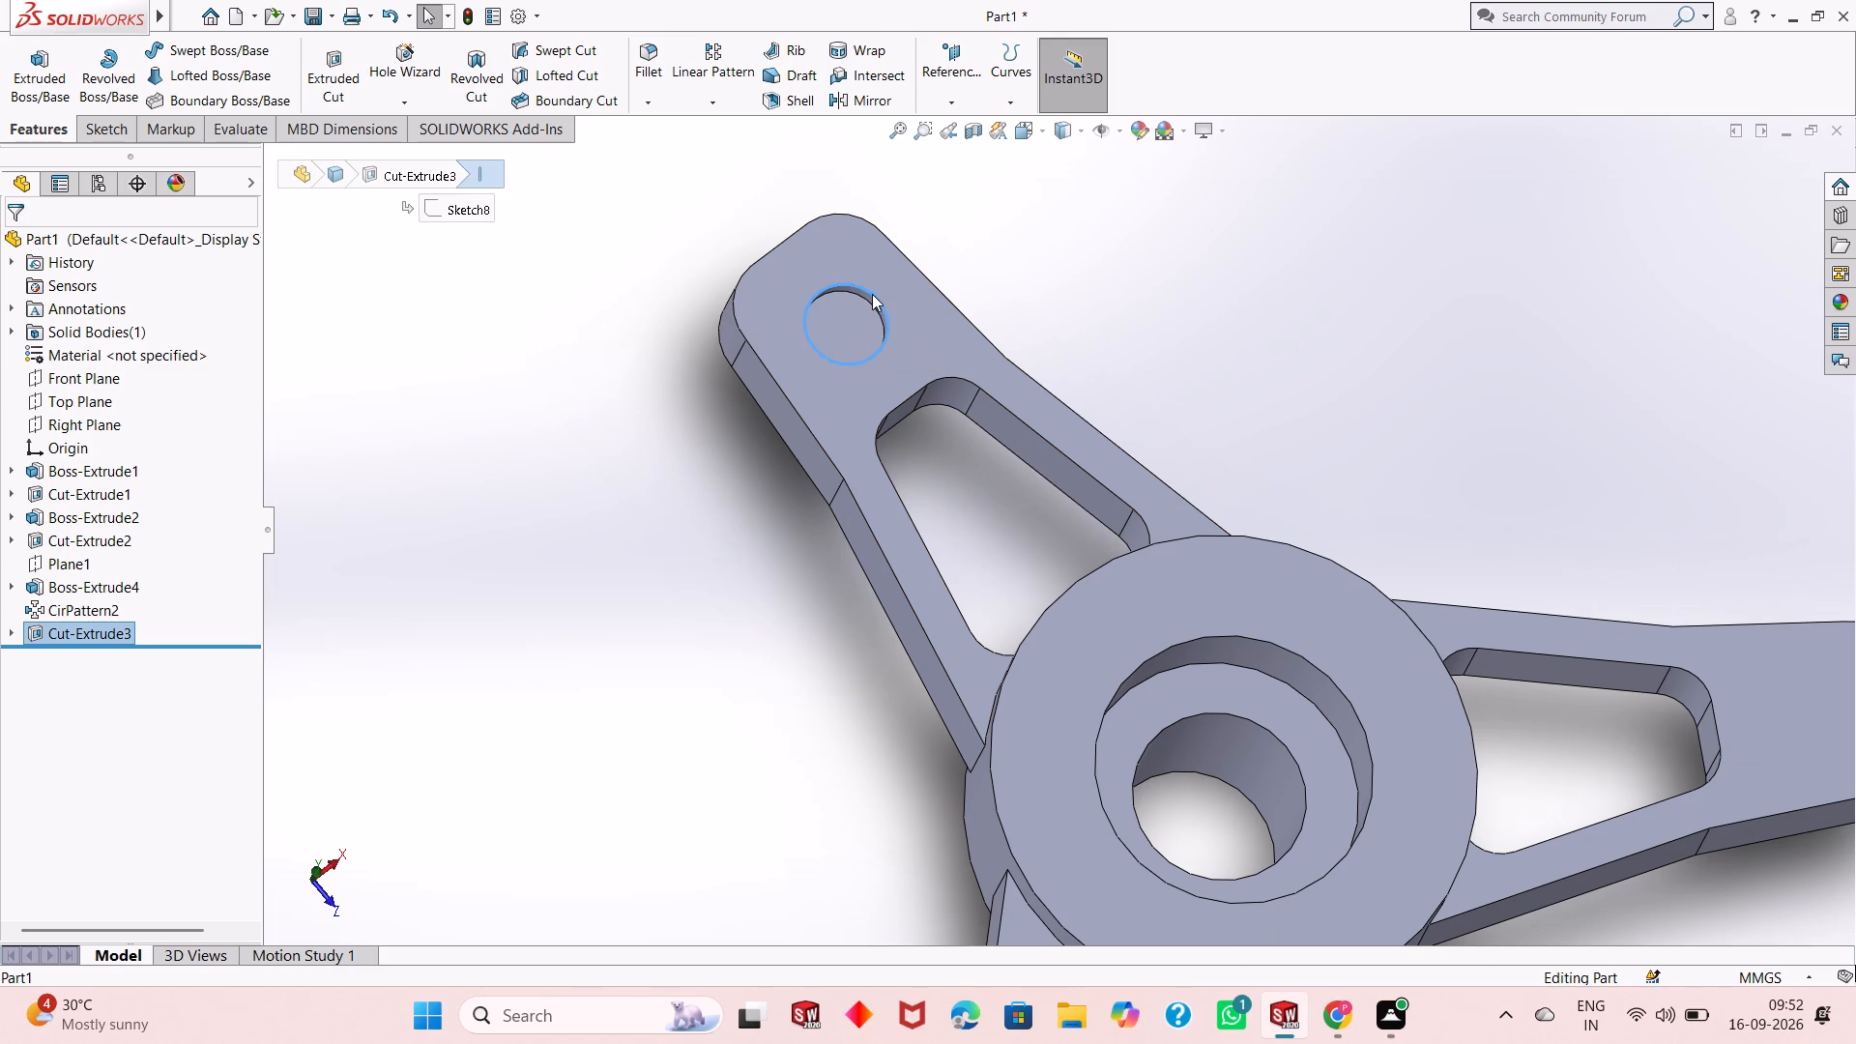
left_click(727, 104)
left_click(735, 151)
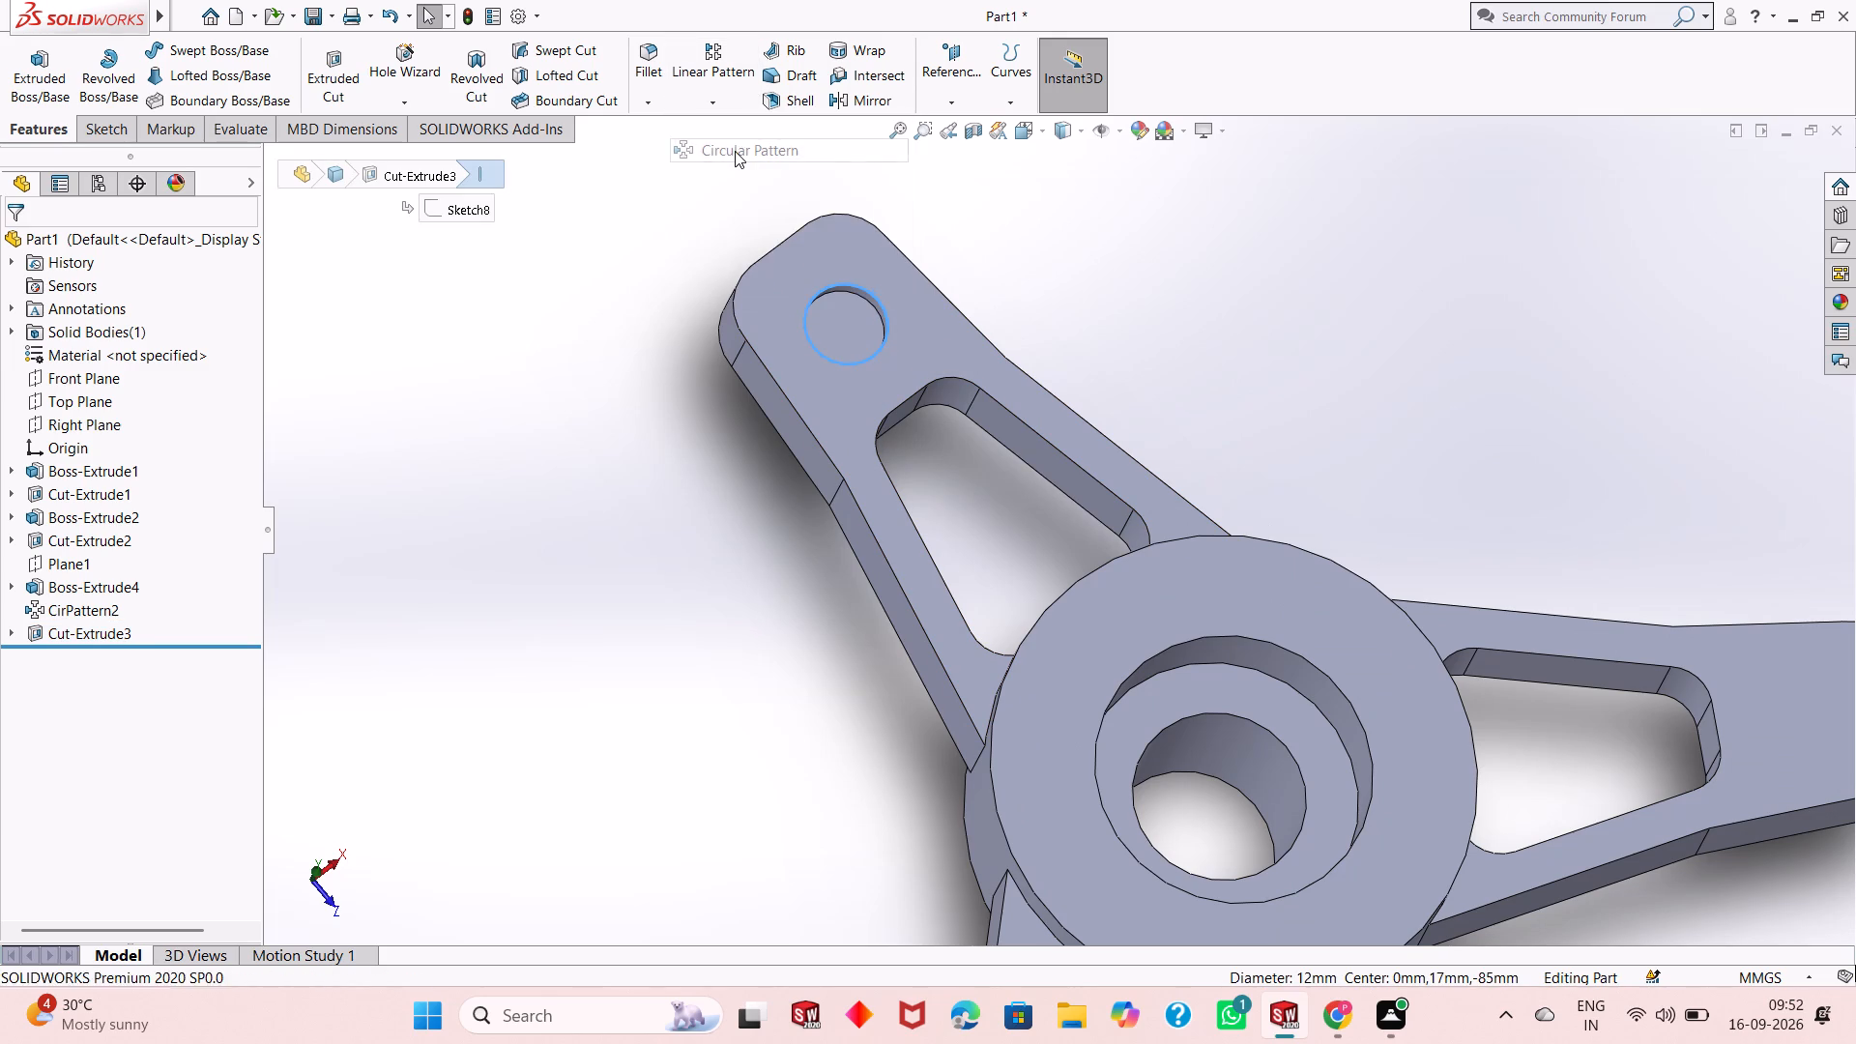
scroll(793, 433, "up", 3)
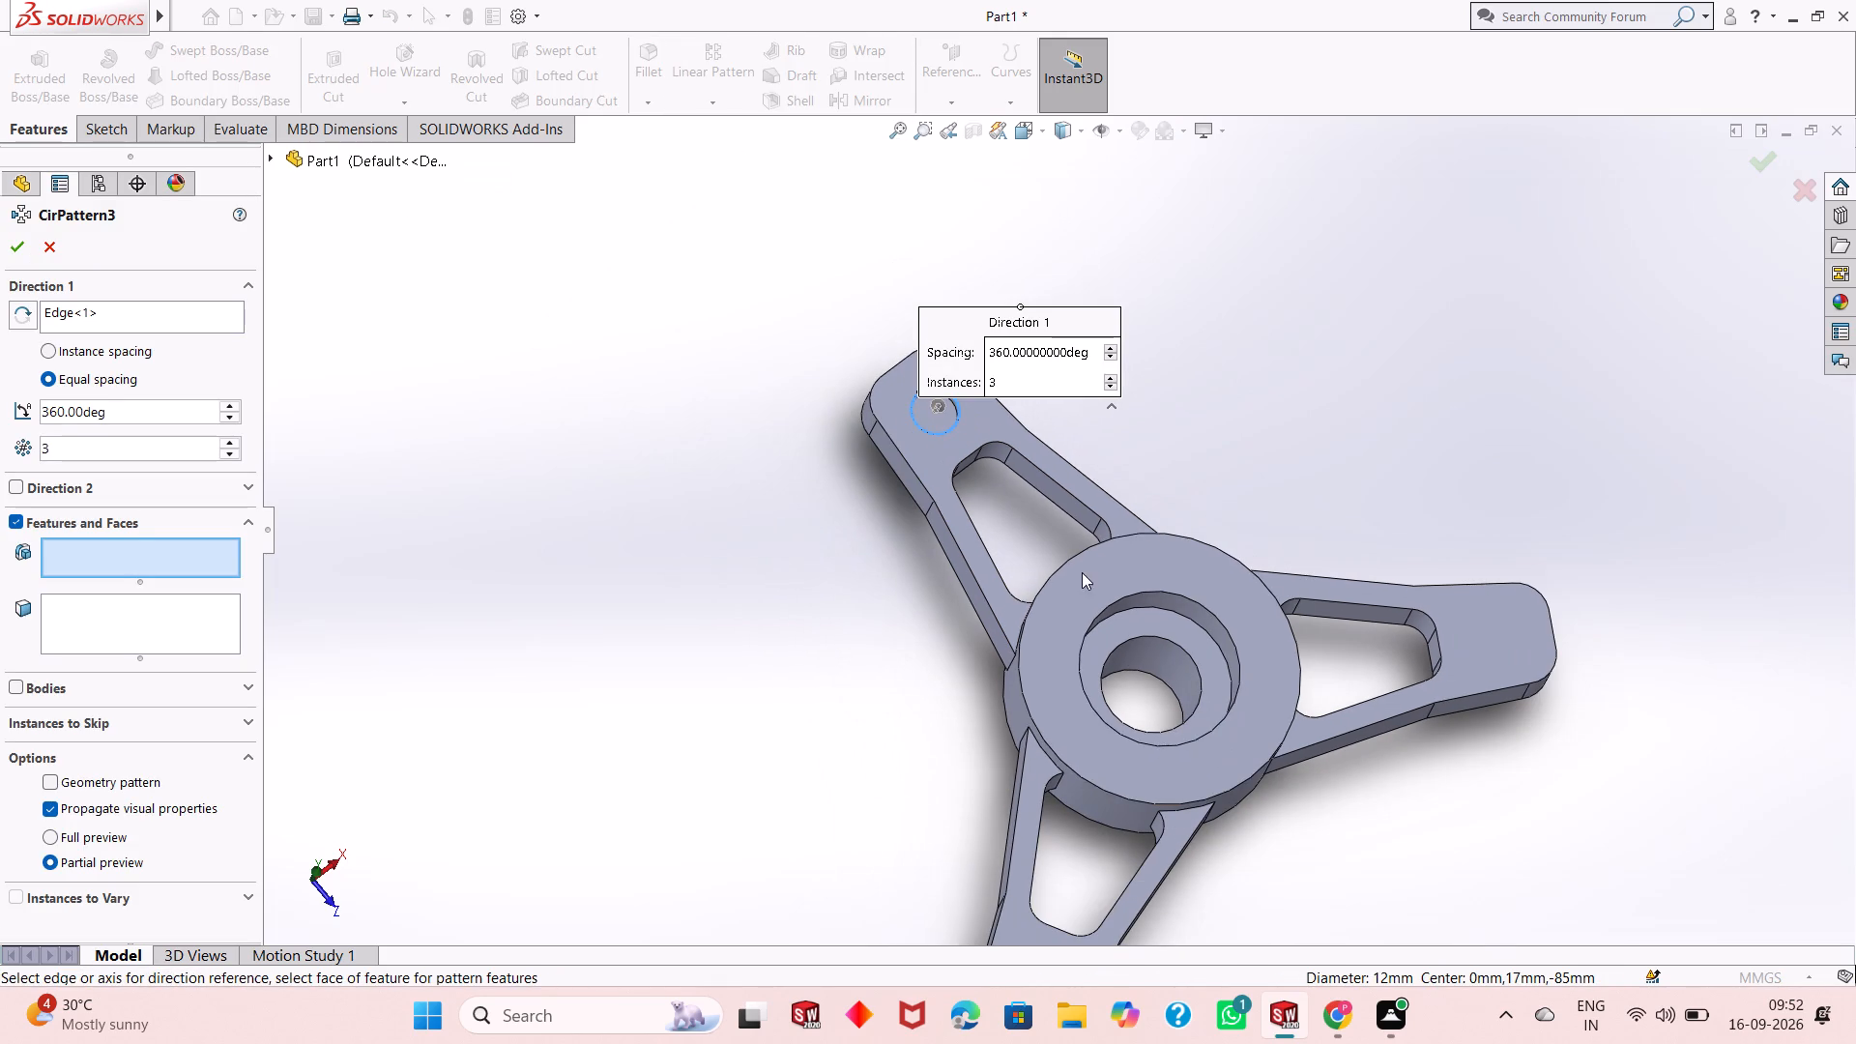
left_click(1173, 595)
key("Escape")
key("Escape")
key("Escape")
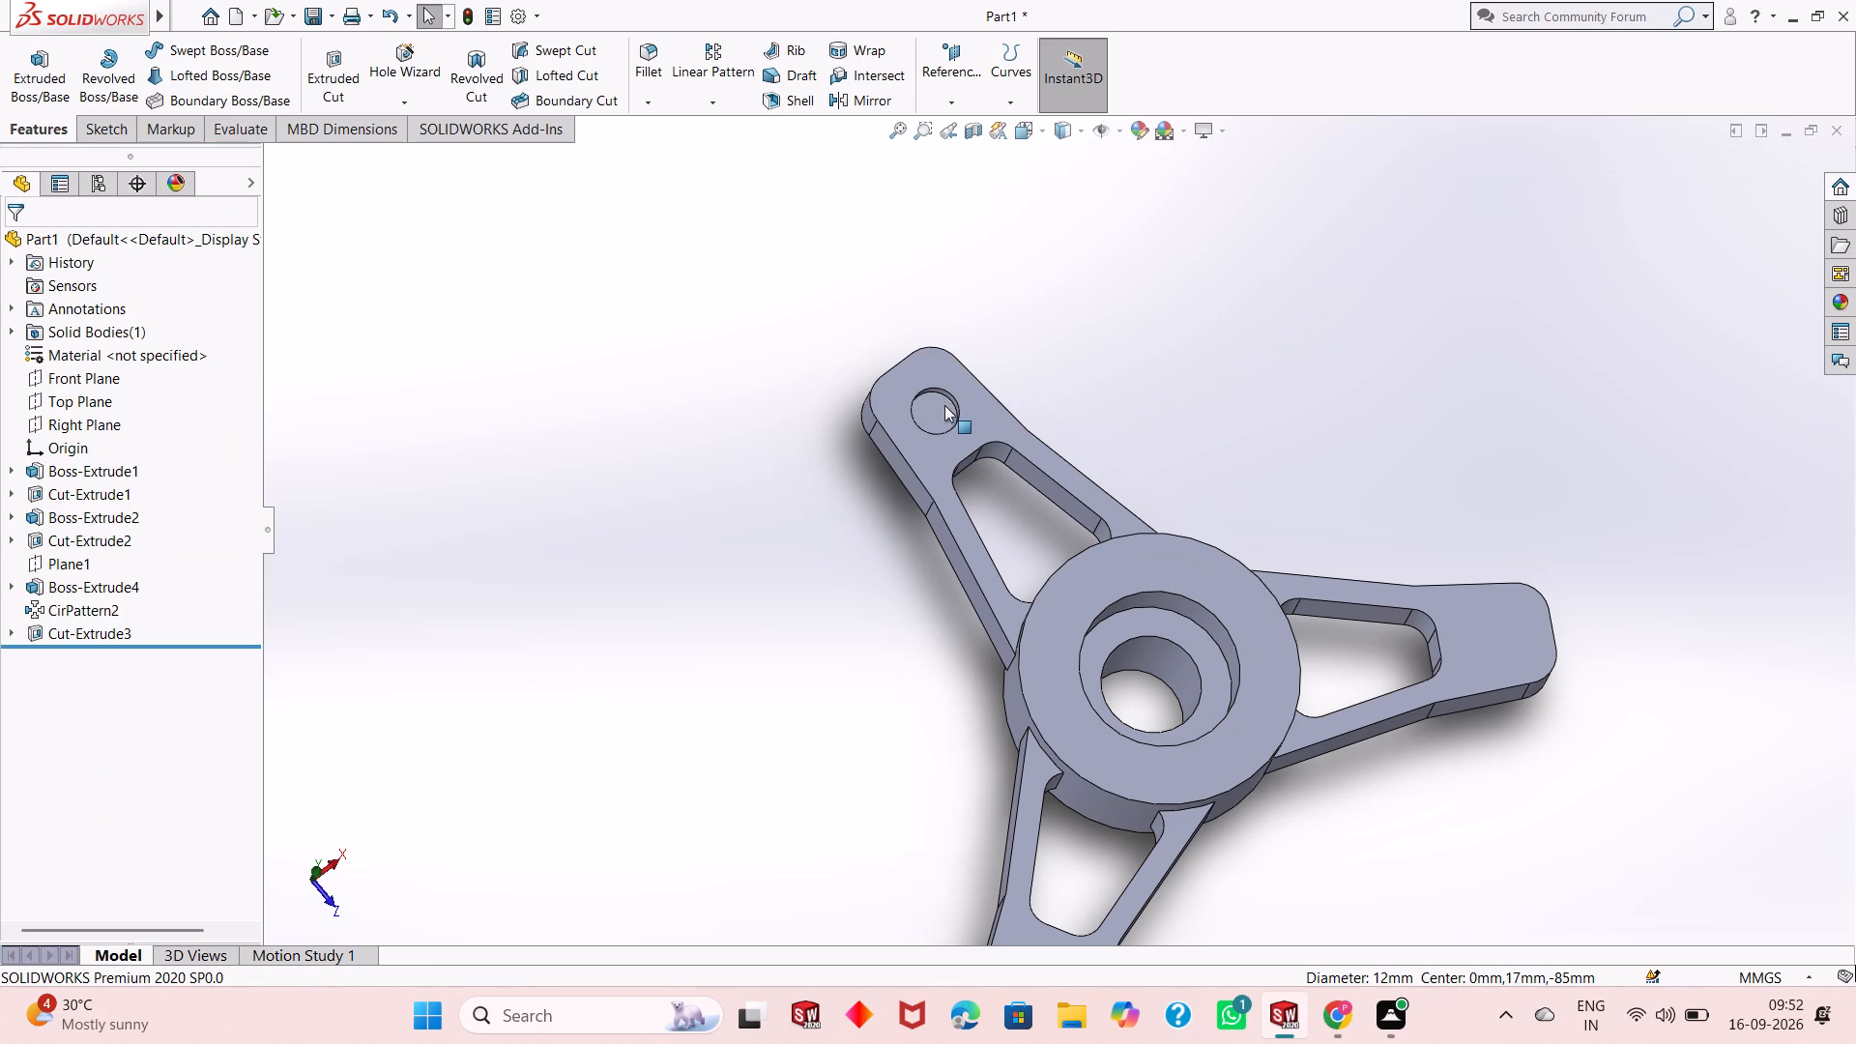
Circular-pattern the 12 mm arm-end recess around the hub's counterbore edge with 3 equally spaced instances over 360 degrees.
left_click(944, 405)
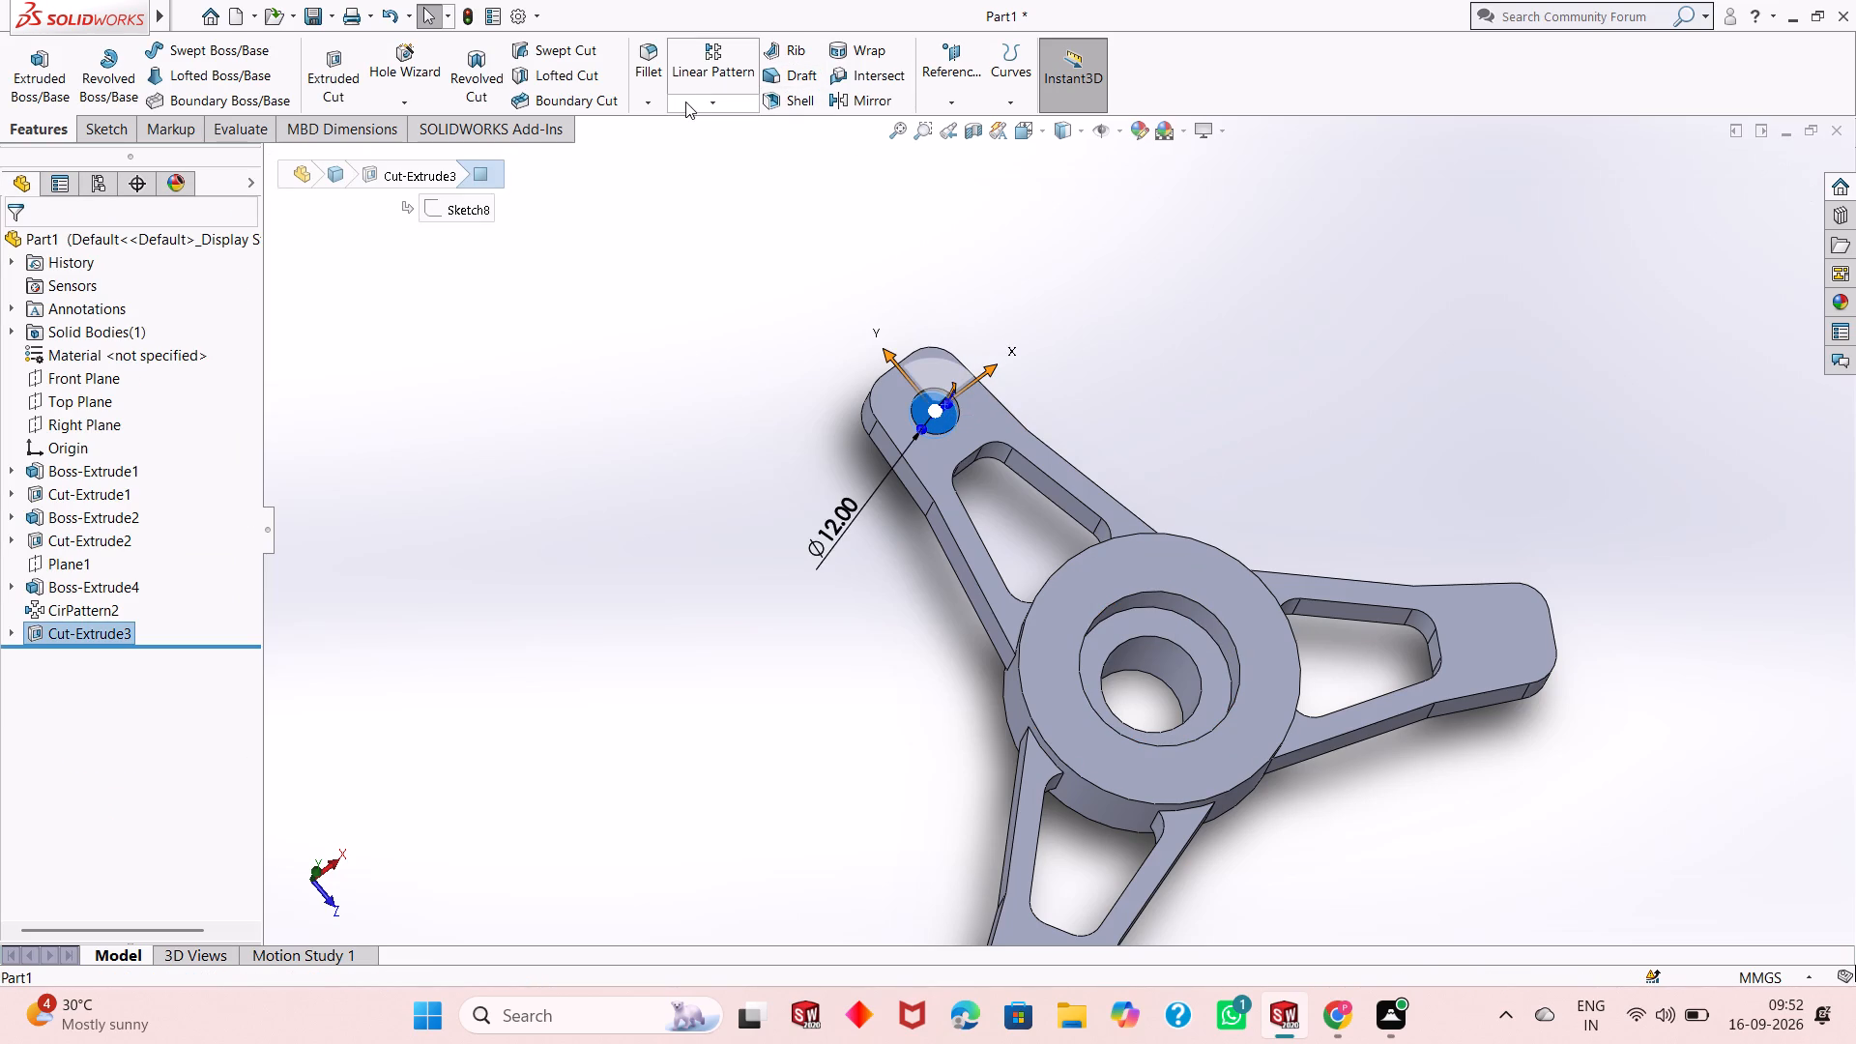
left_click(685, 101)
left_click(735, 154)
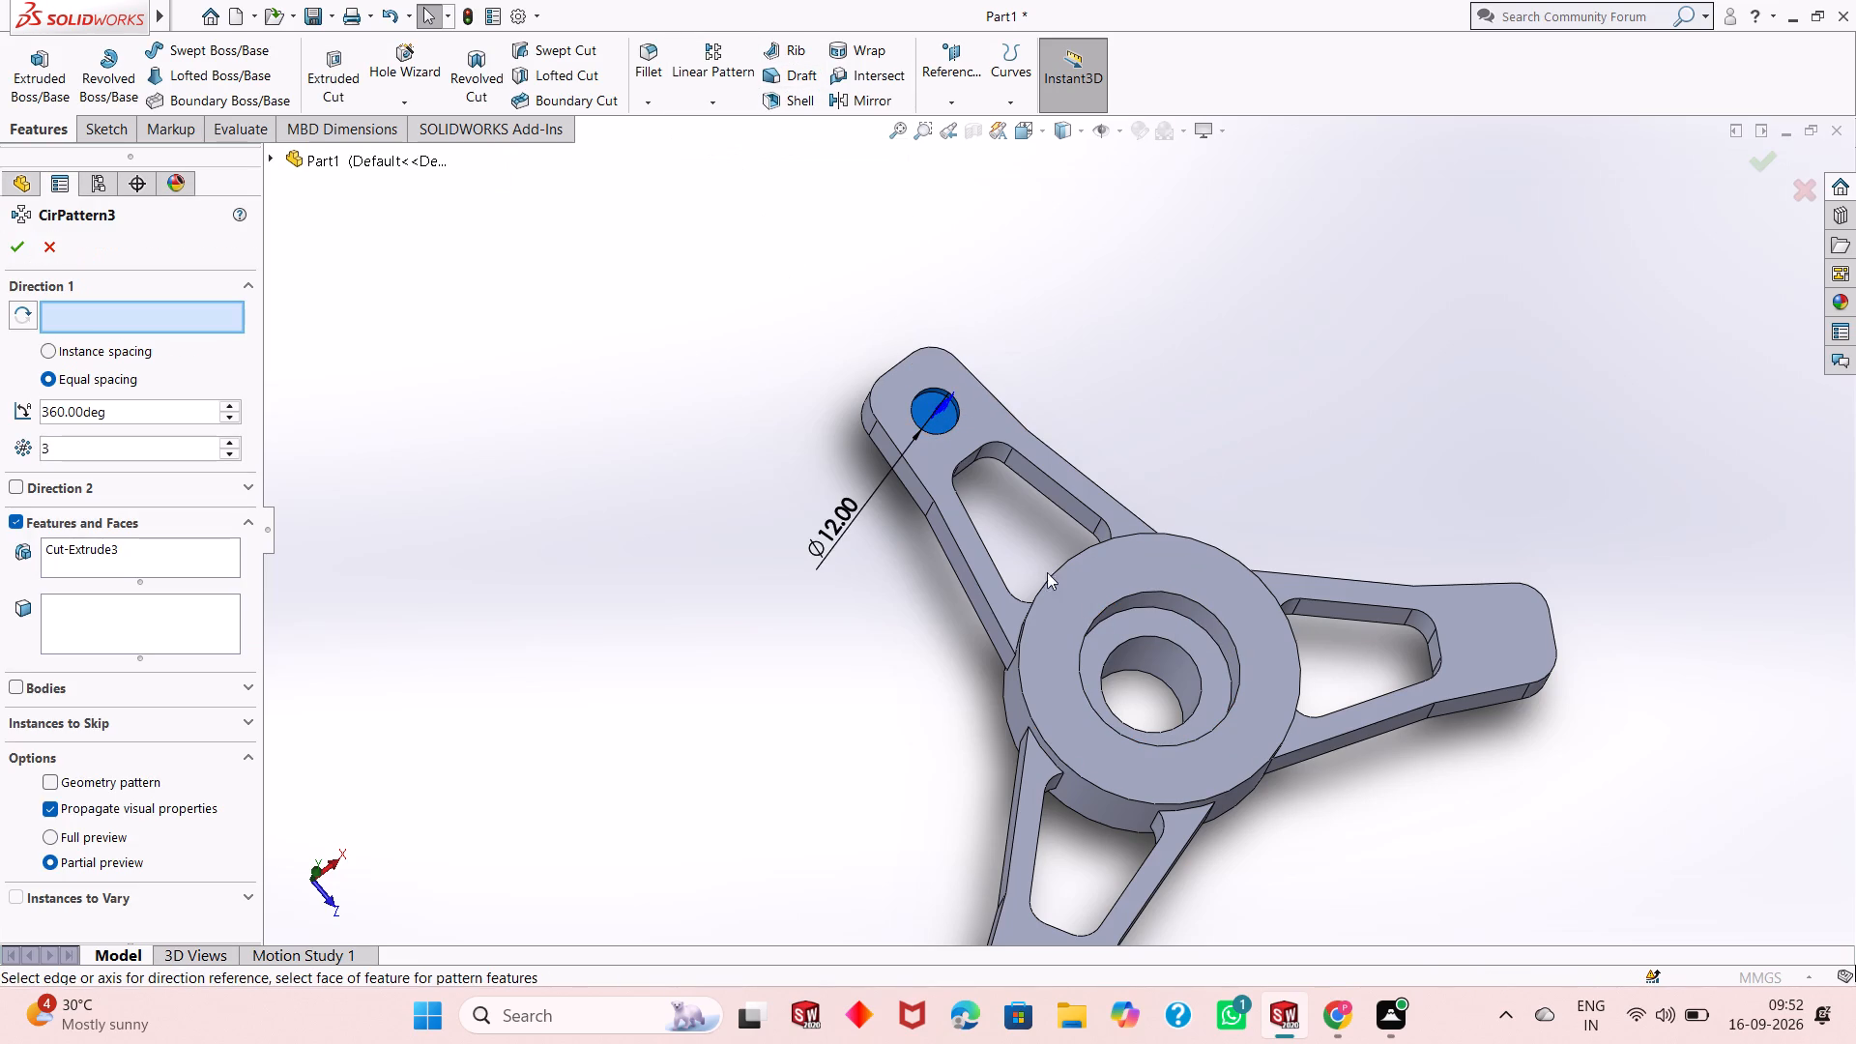
left_click(1190, 596)
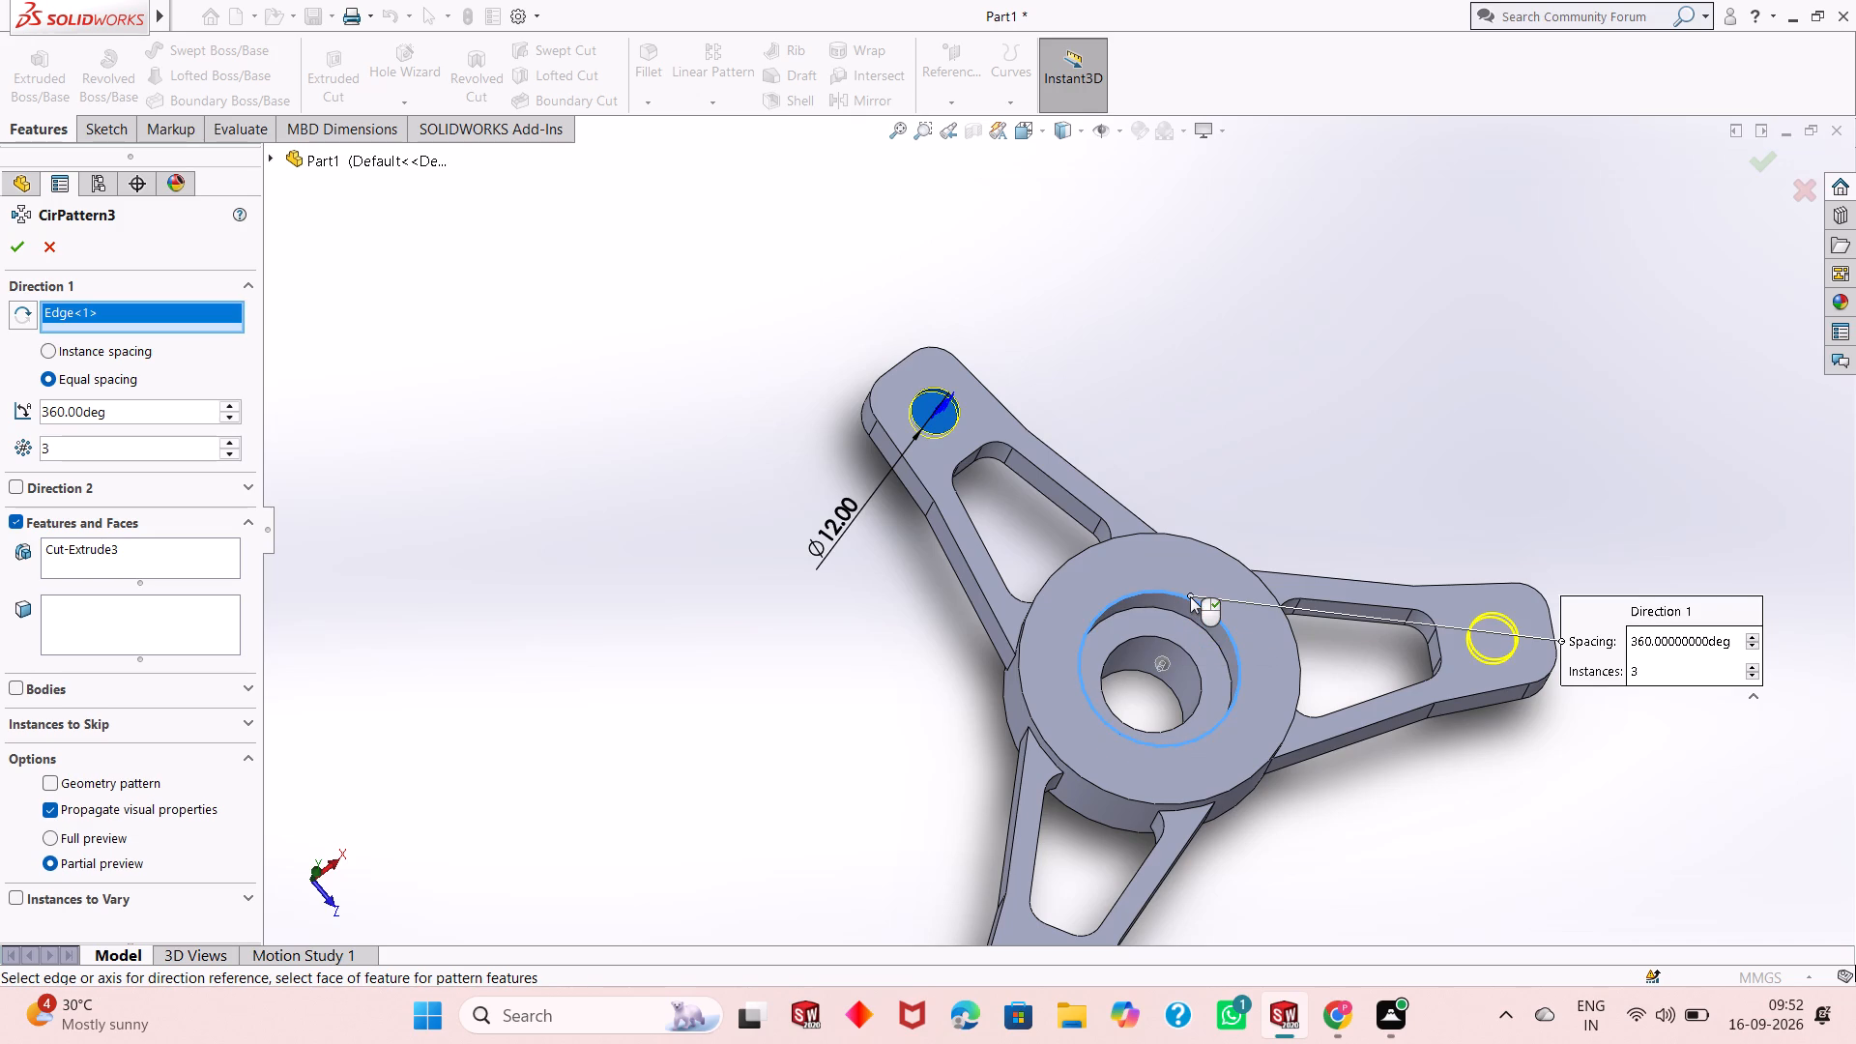
scroll(1190, 623, "up", 2)
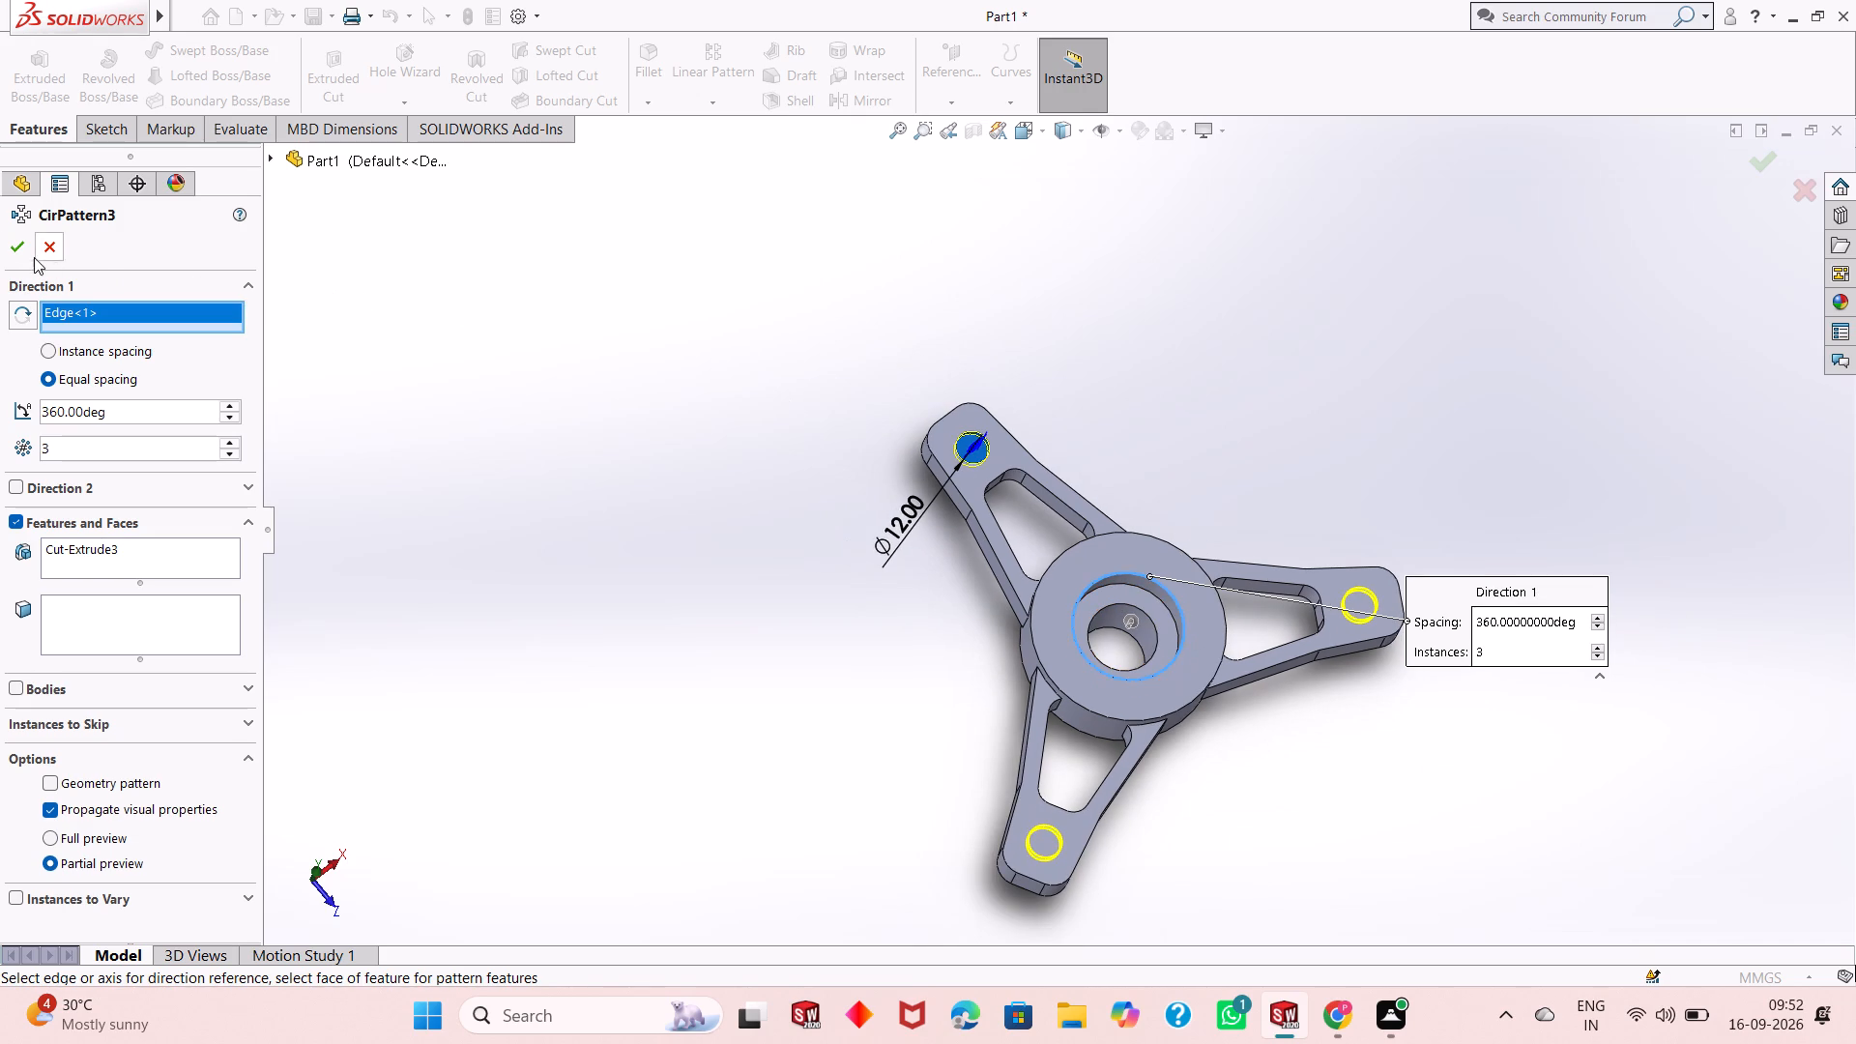
left_click(13, 255)
Start a sketch on the underside face of the original arm and view it face-on.
scroll(1180, 602, "down", 1)
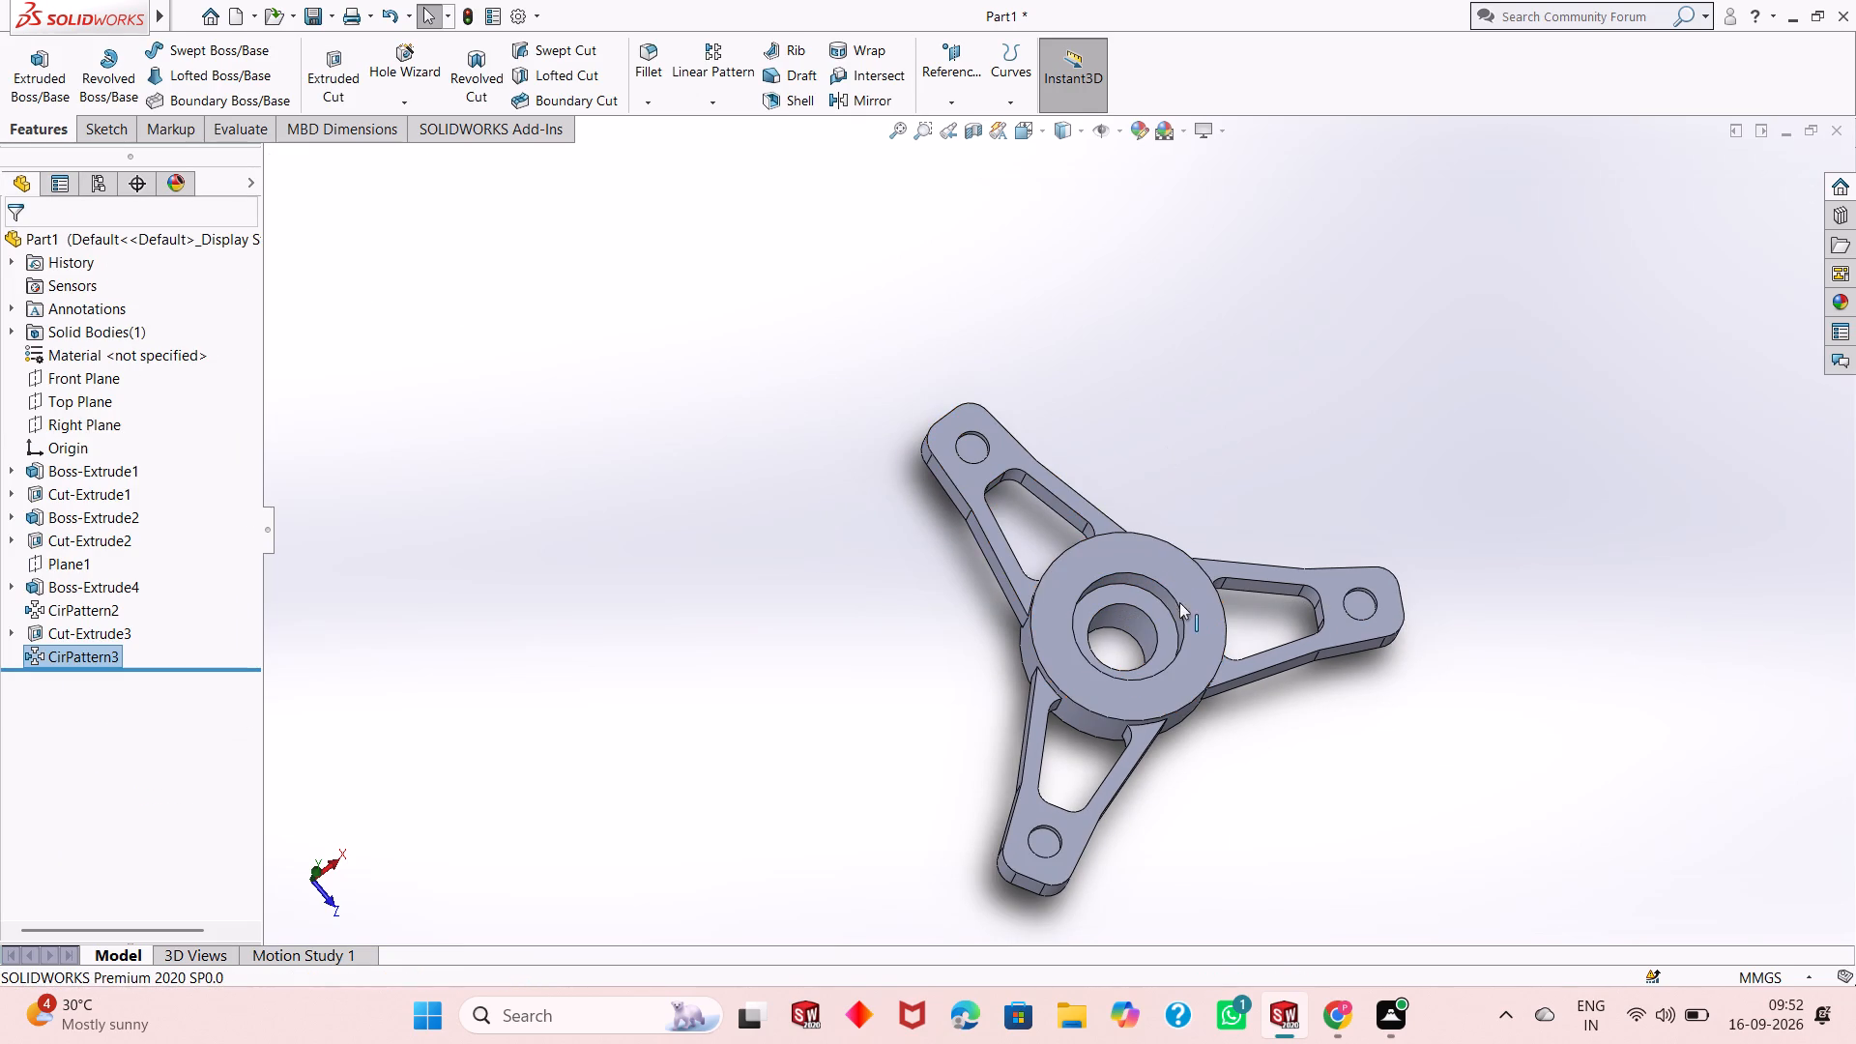
middle_click_drag(1157, 621, 1147, 396)
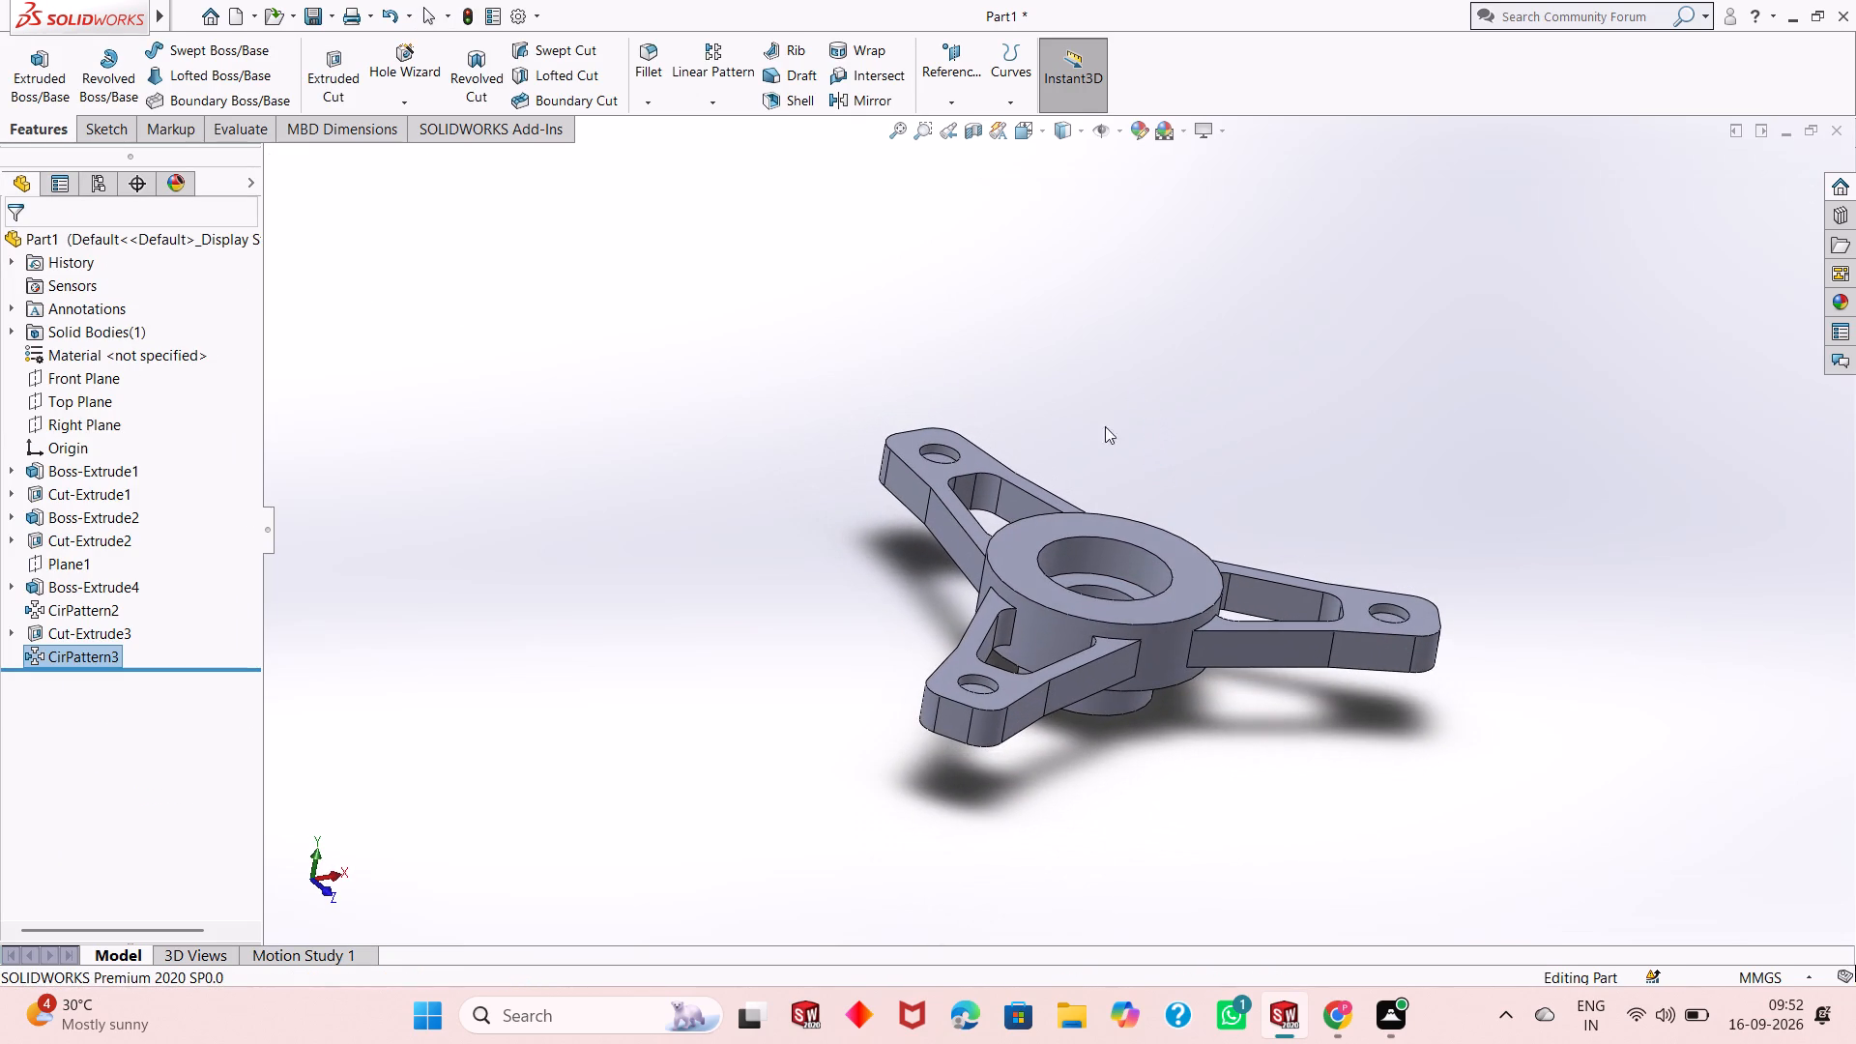
middle_click_drag(1014, 577, 1255, 418)
middle_click_drag(1067, 594, 1074, 412)
scroll(1074, 412, "up", 1)
left_click(925, 453)
left_click(1014, 402)
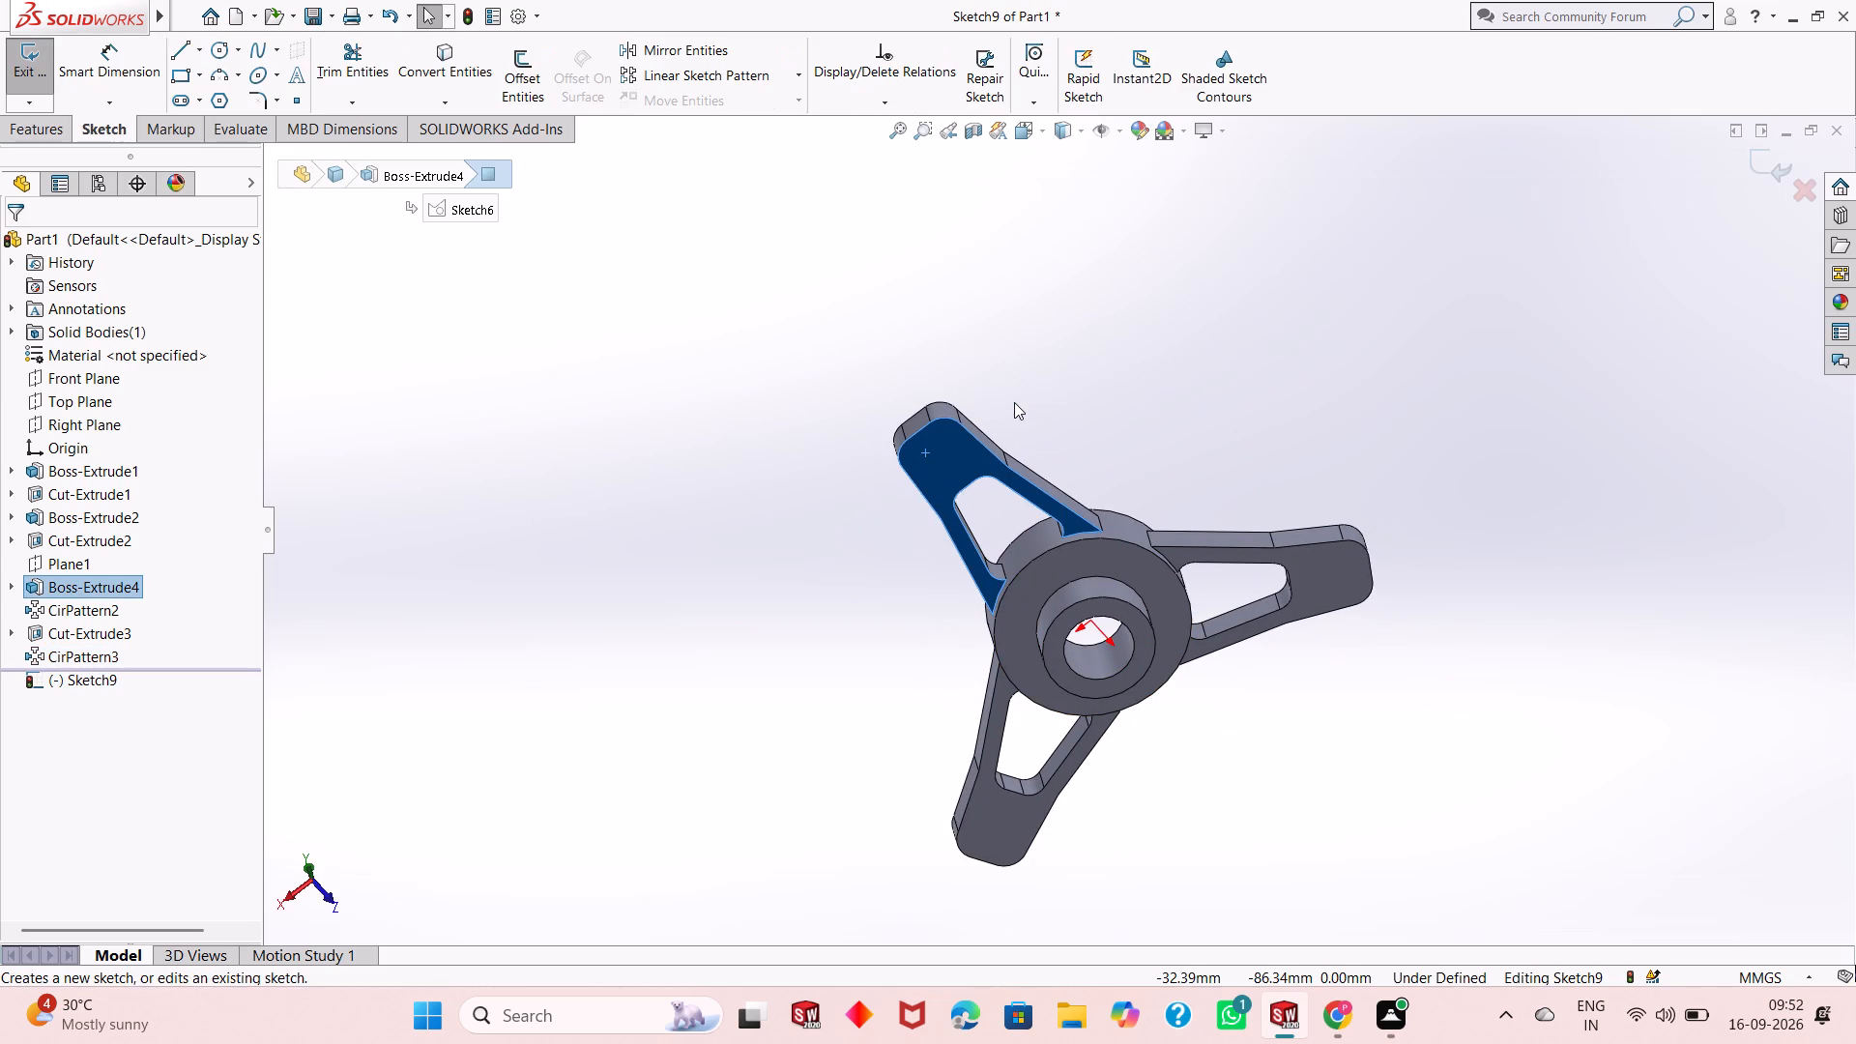
key("ctrl+8")
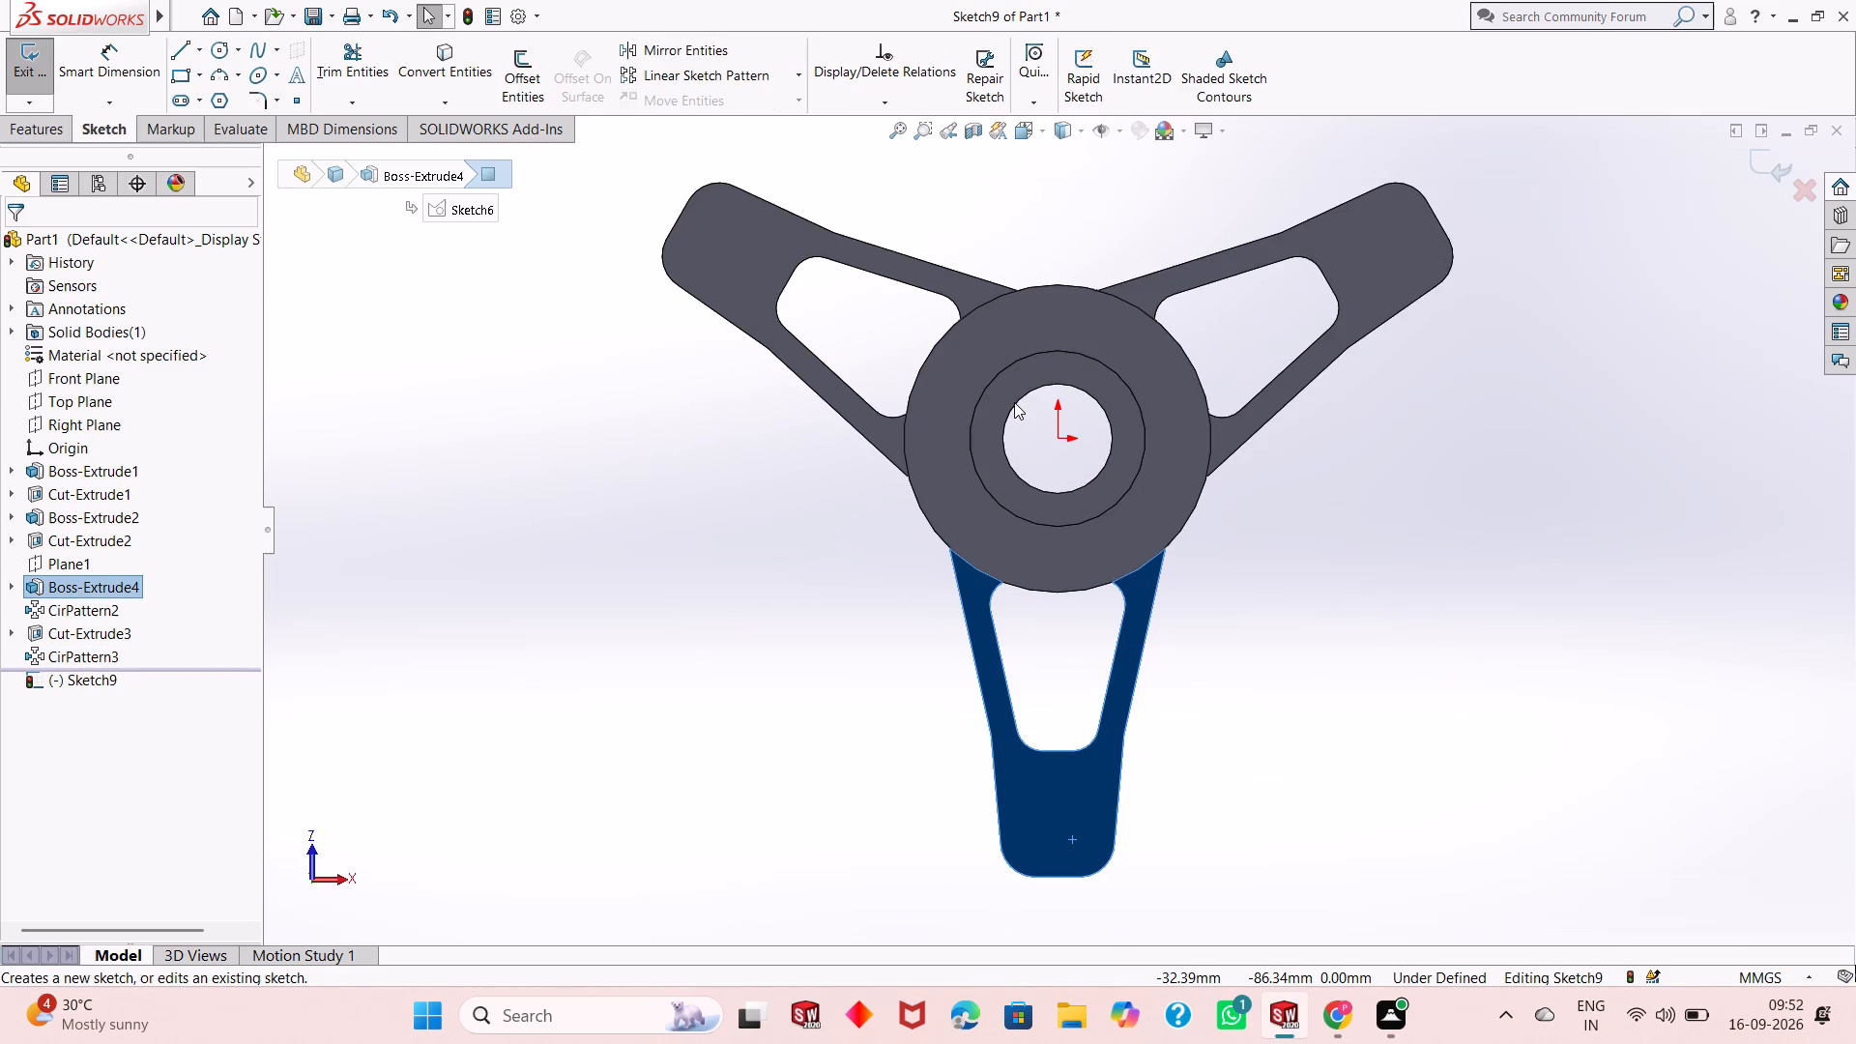
key("Escape")
Sketch a circle about 157 mm in diameter centred on the origin, crossing the outer ends of the arms.
scroll(1065, 785, "down", 3)
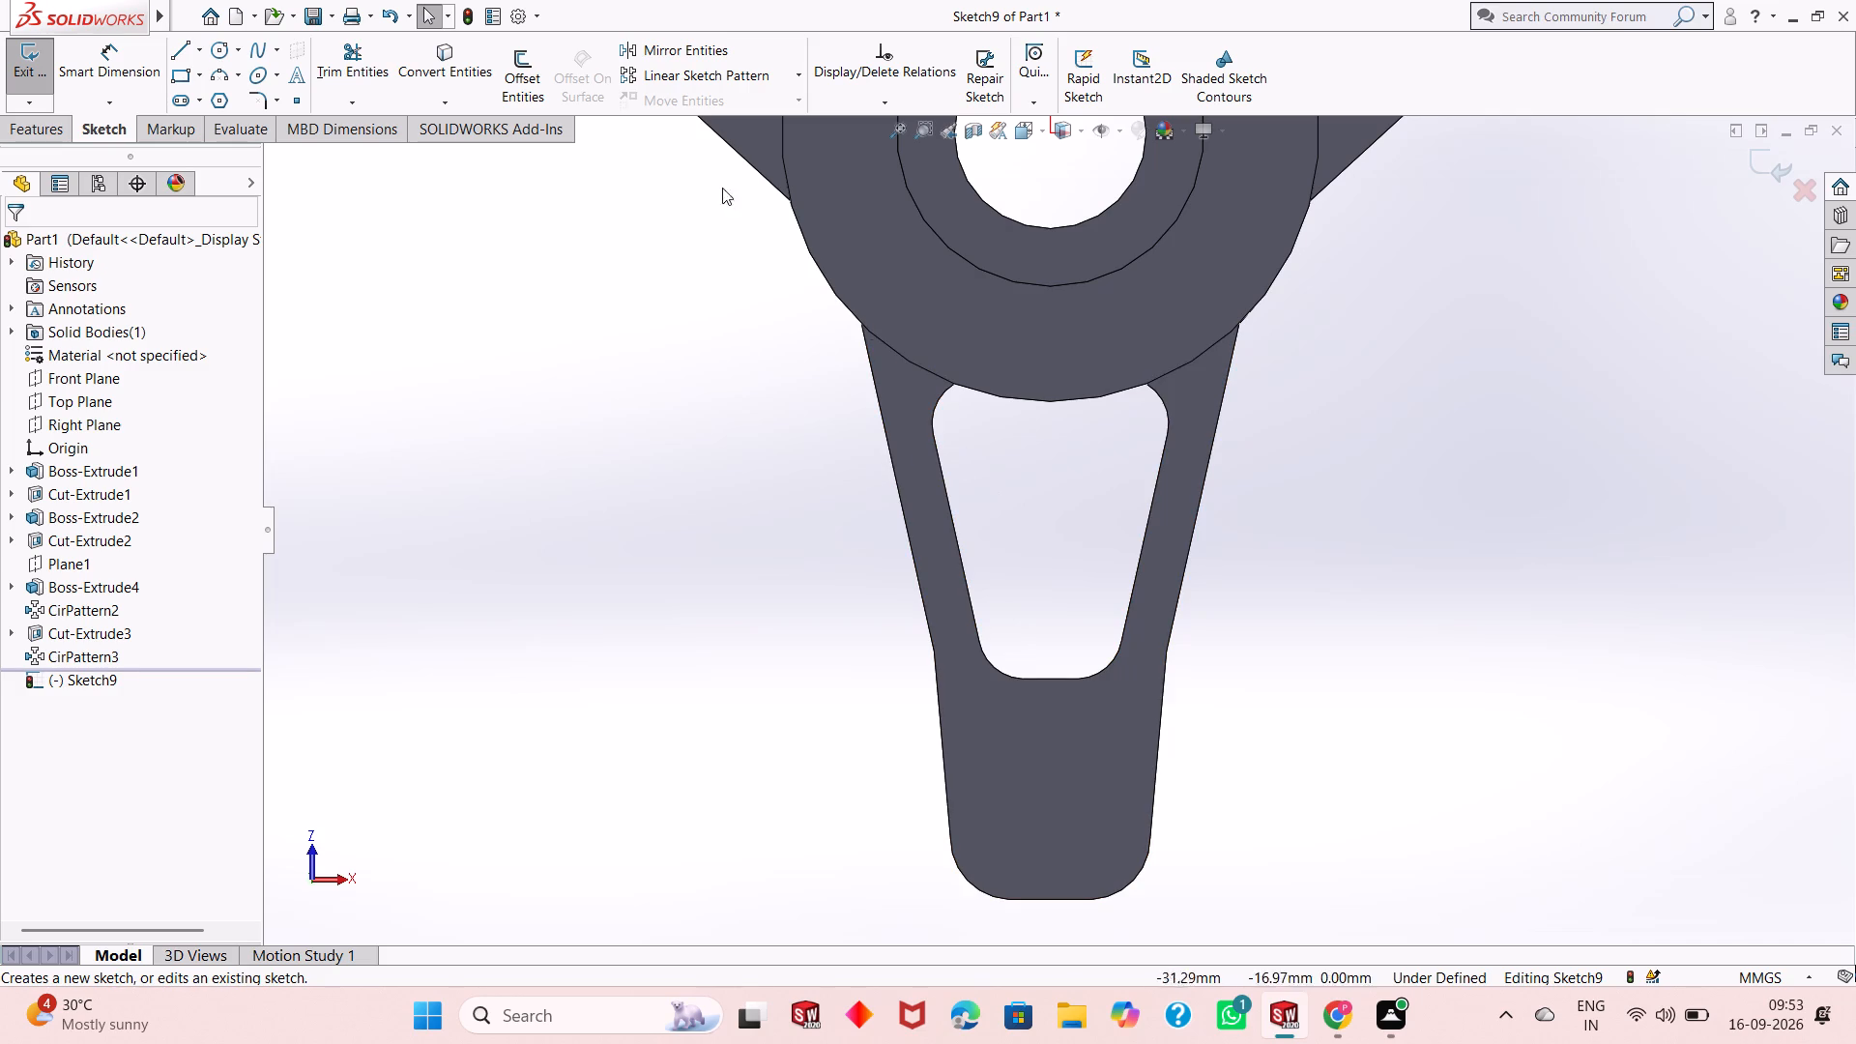
scroll(1105, 285, "up", 4)
scroll(1105, 285, "down", 2)
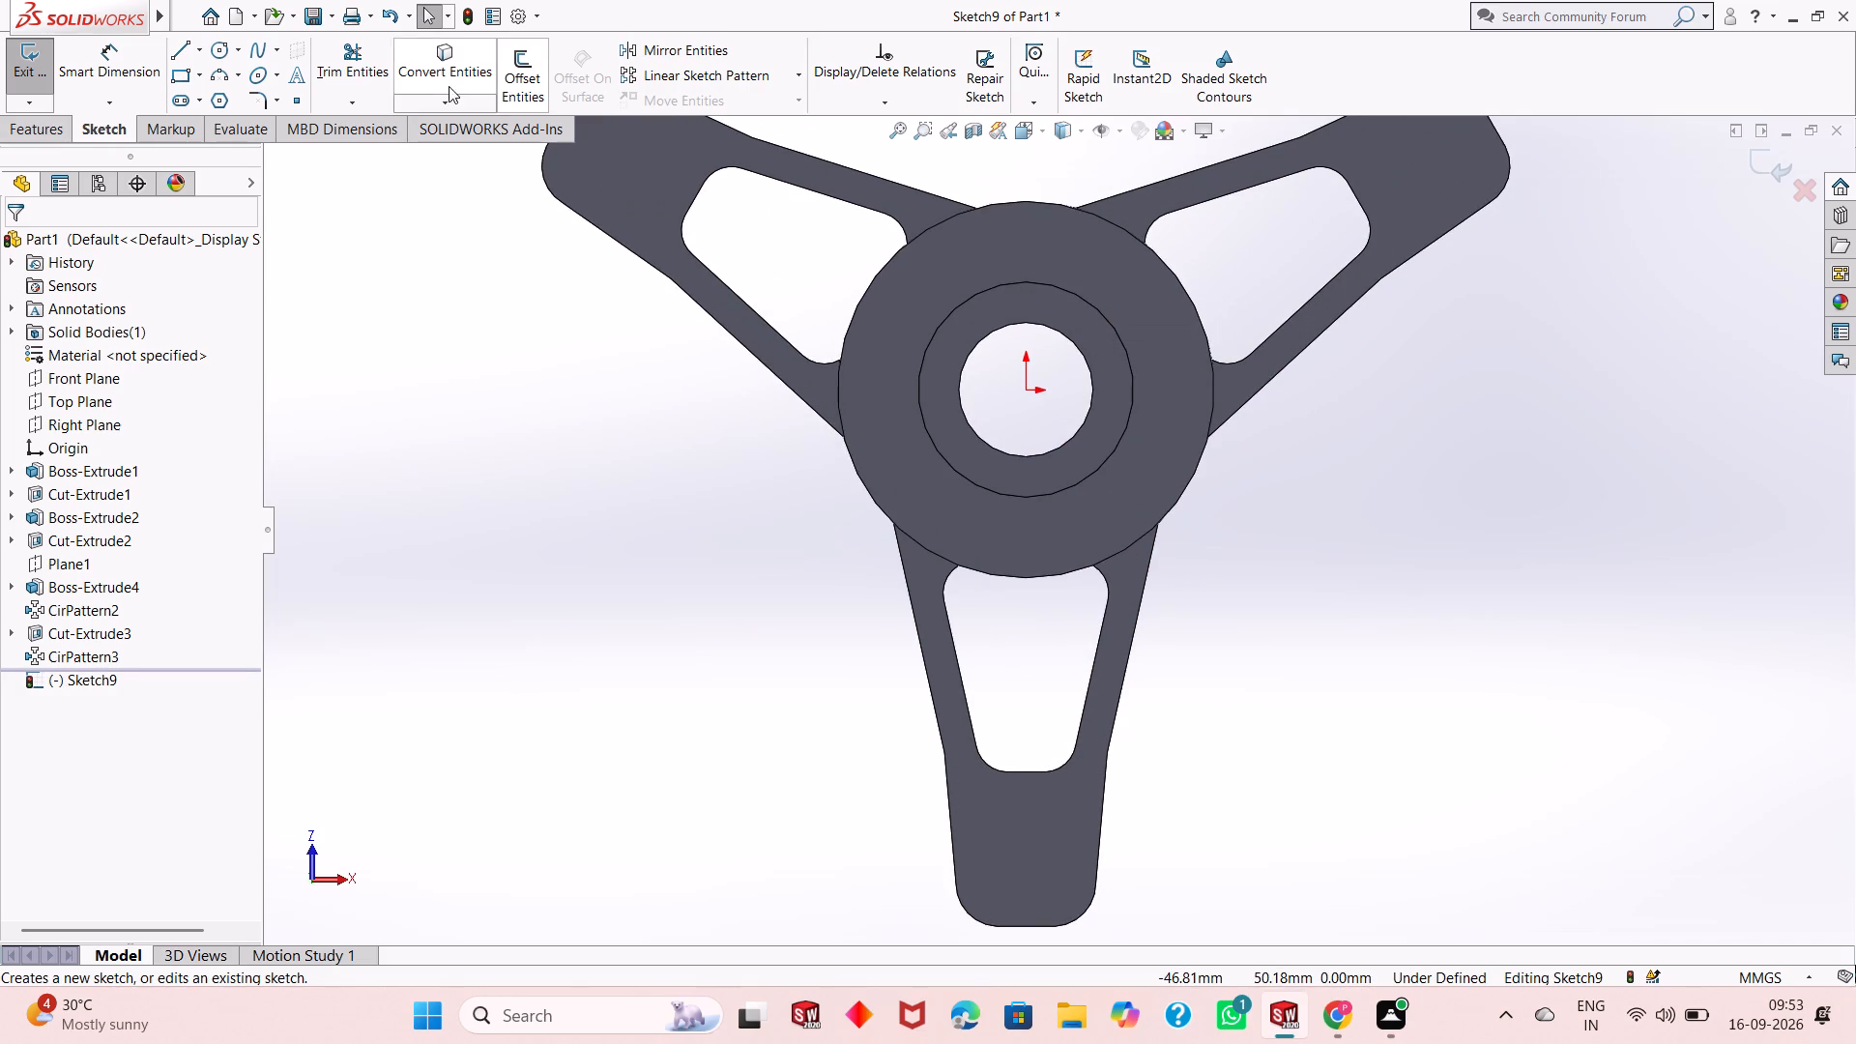
left_click(225, 49)
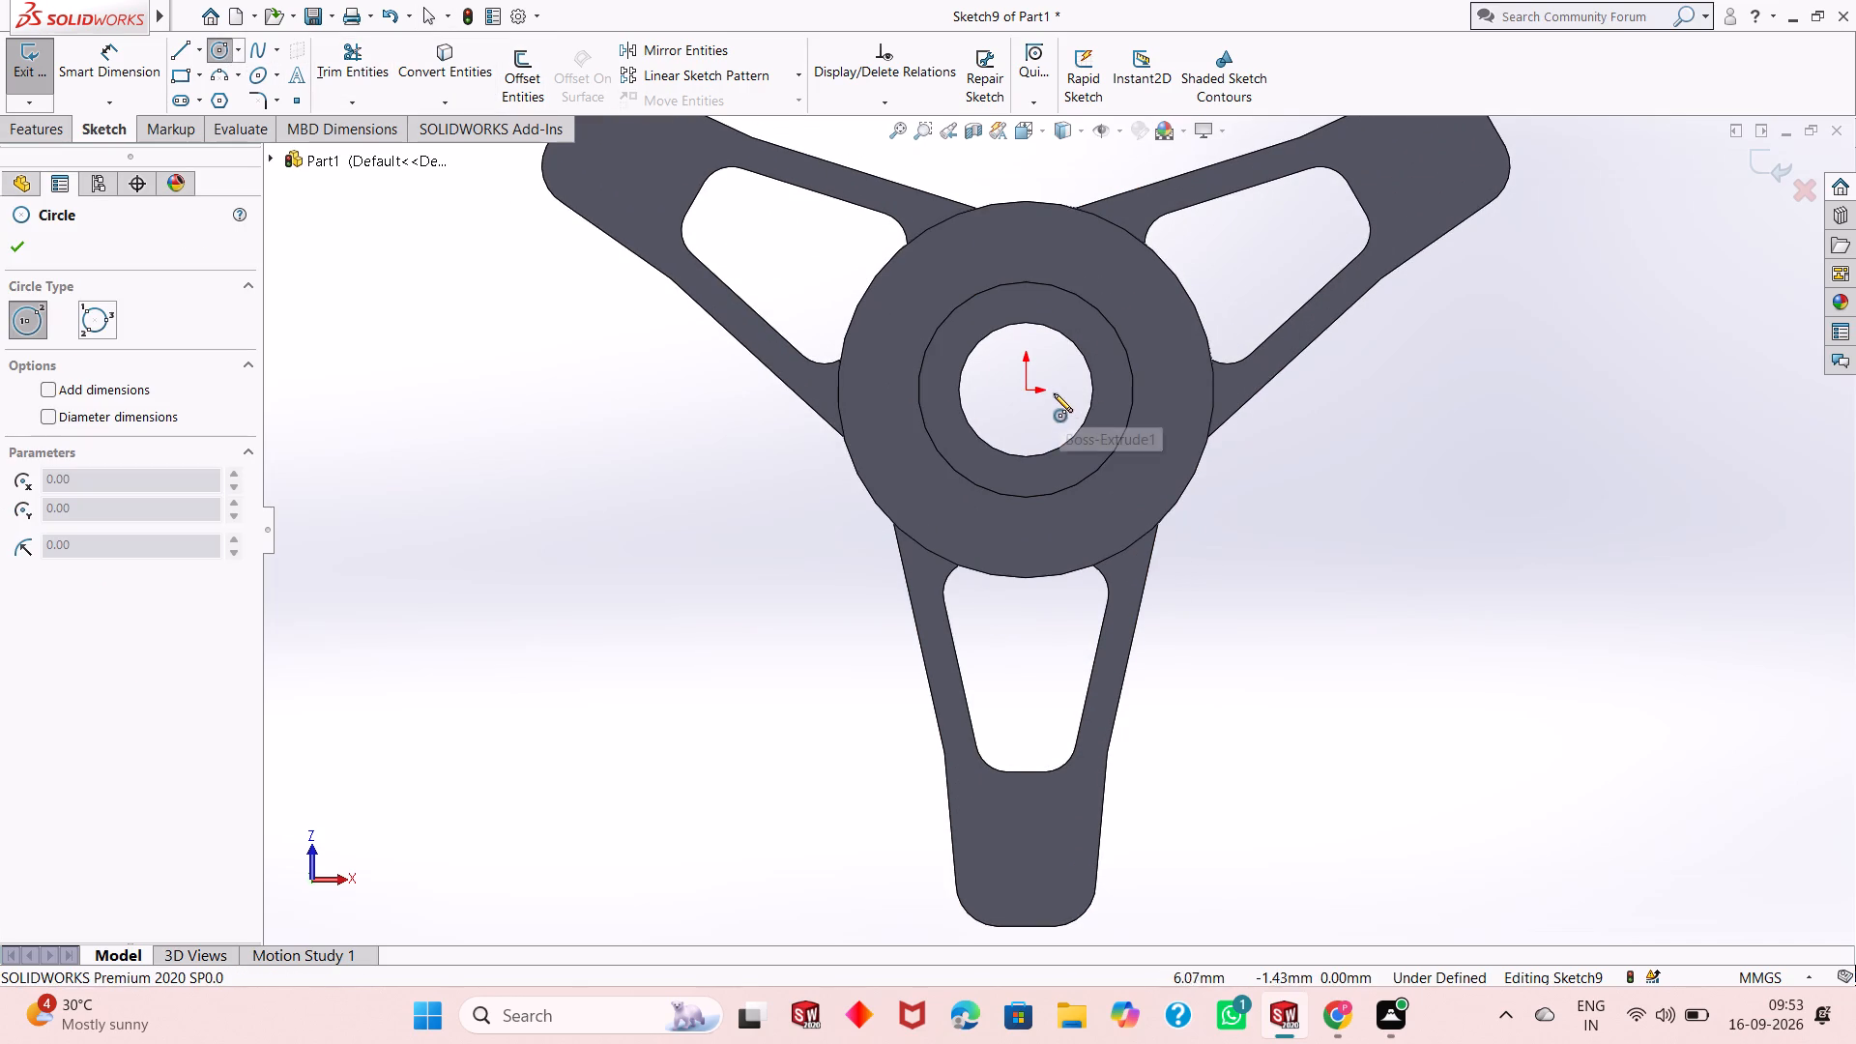
left_click(1027, 391)
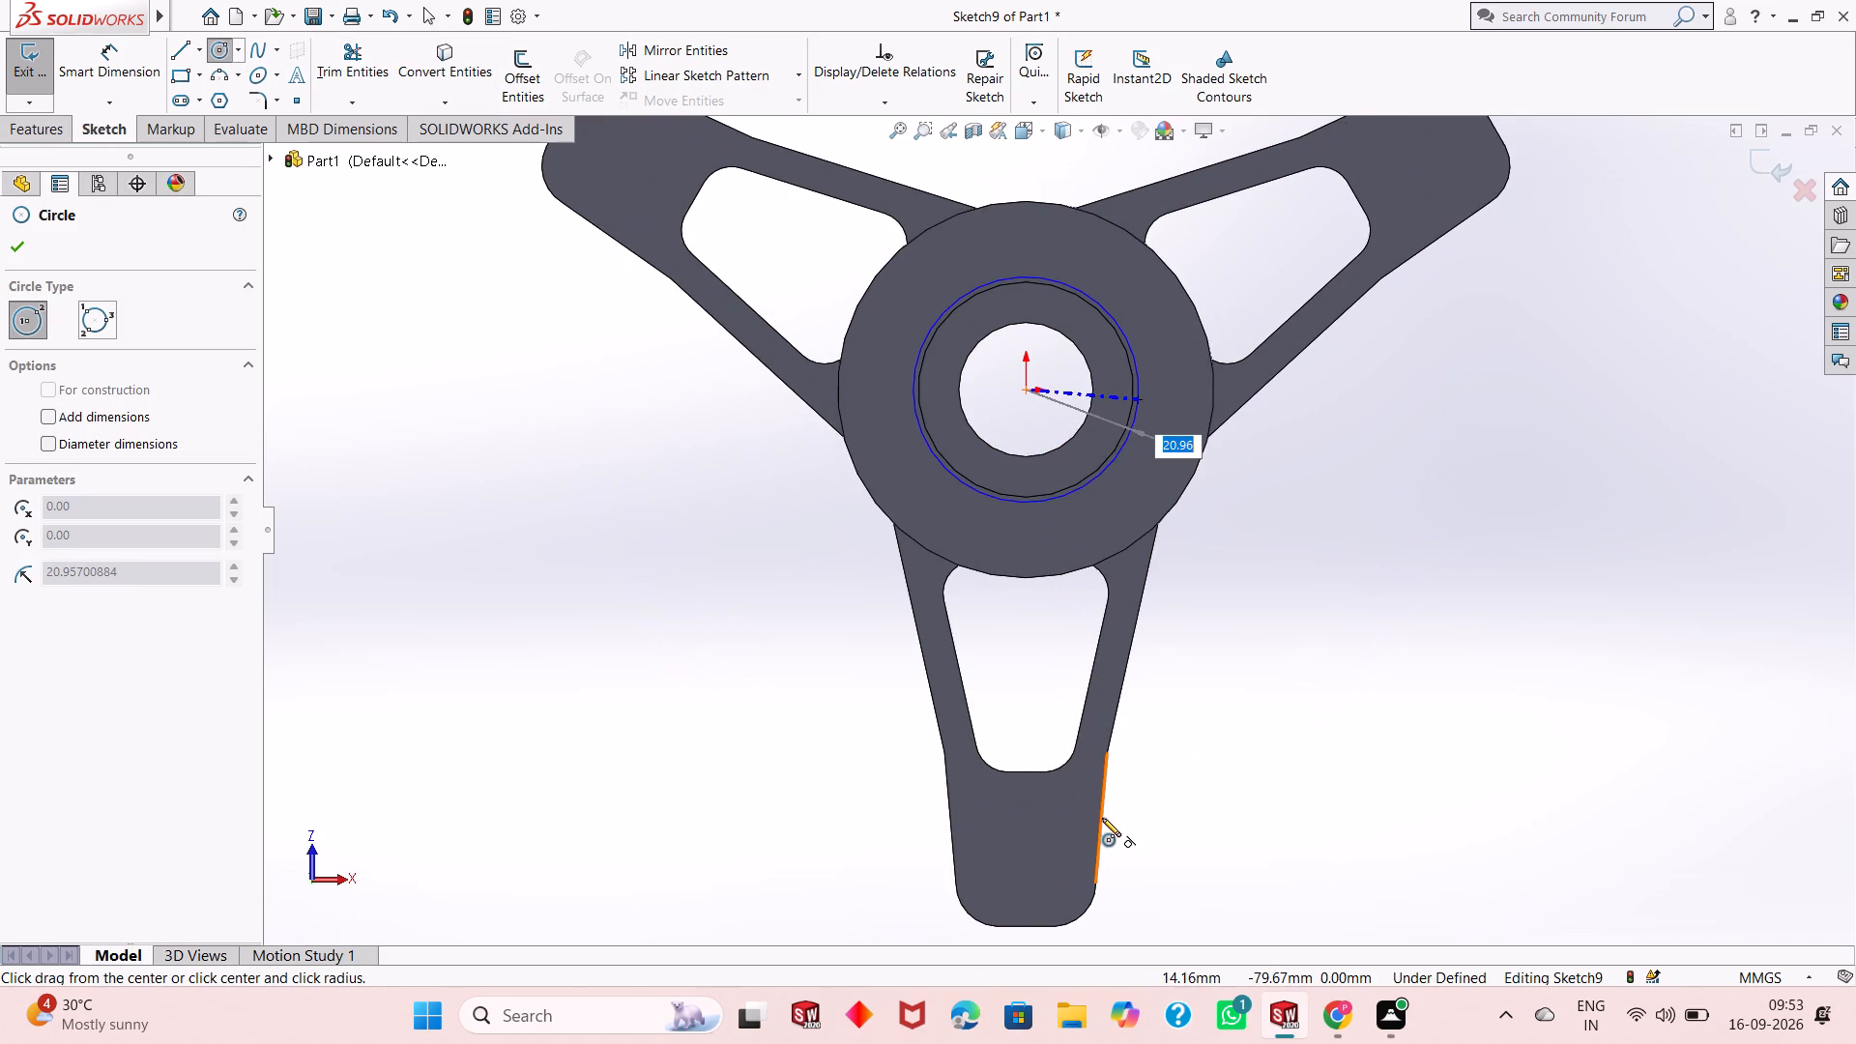
left_click(1059, 809)
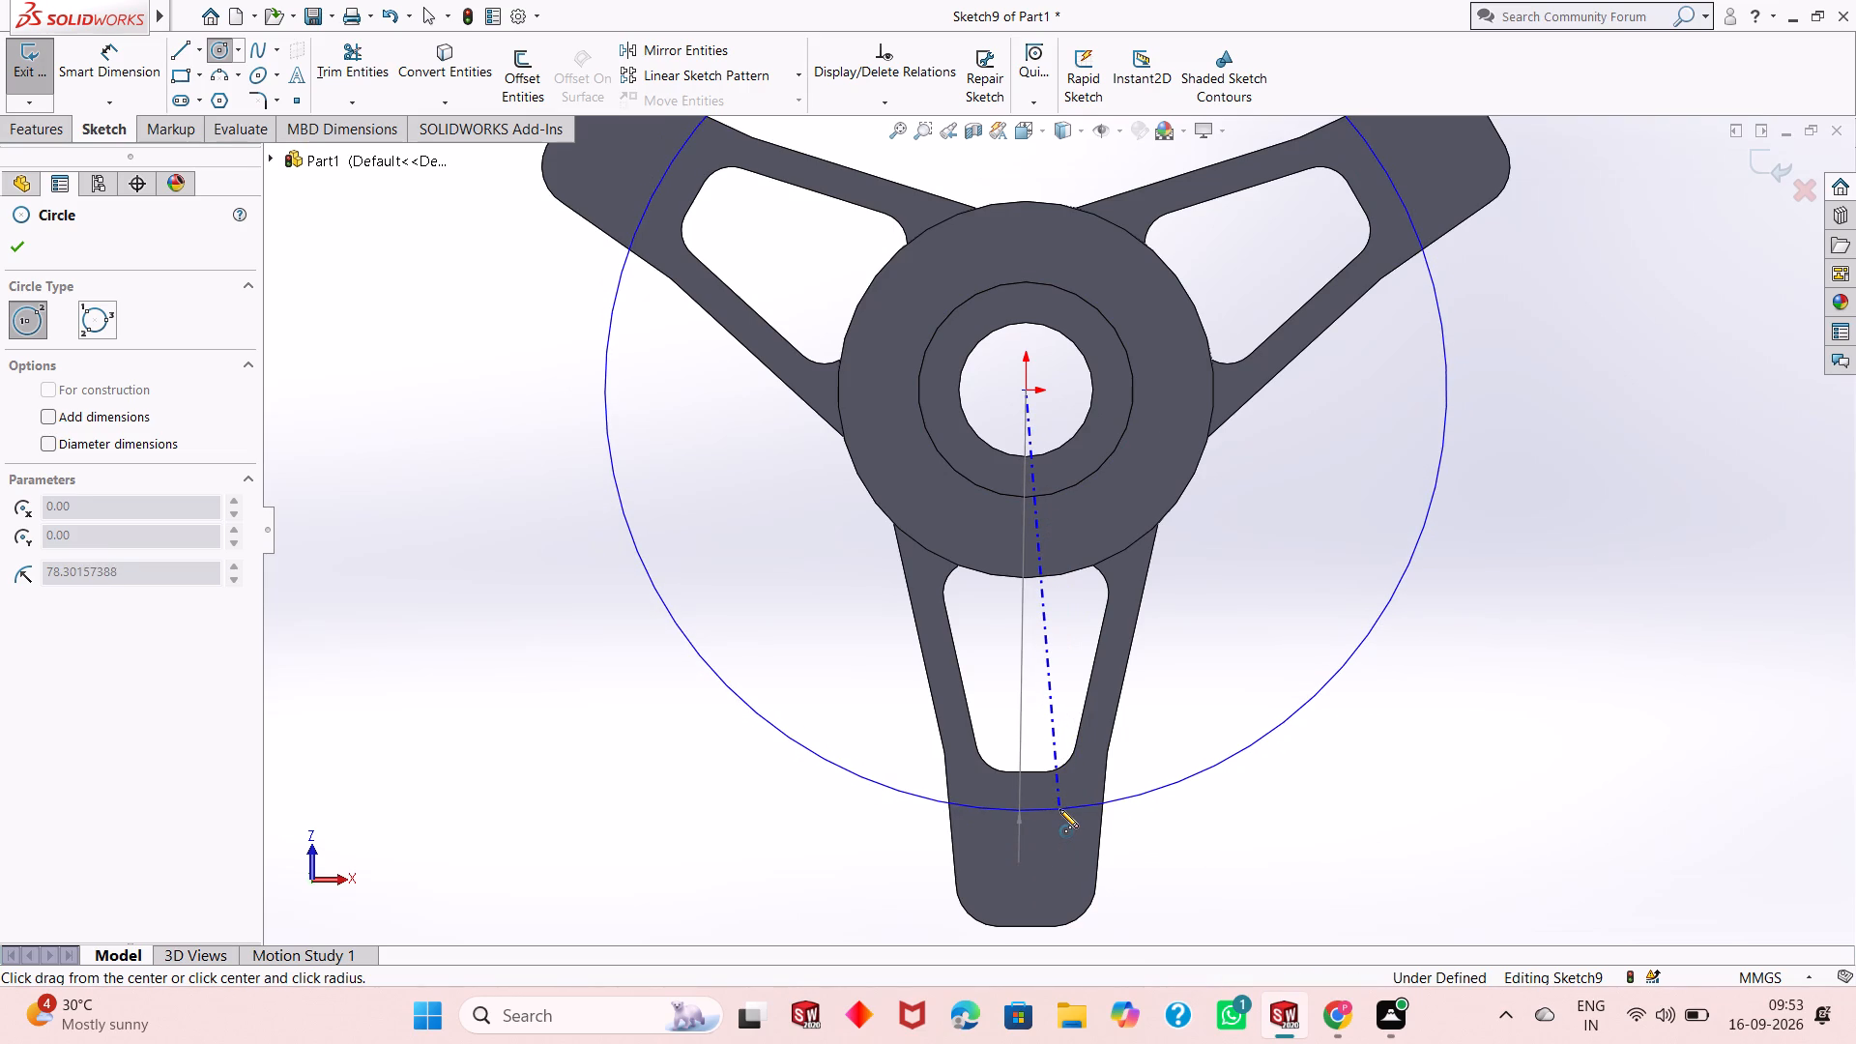
left_click(24, 247)
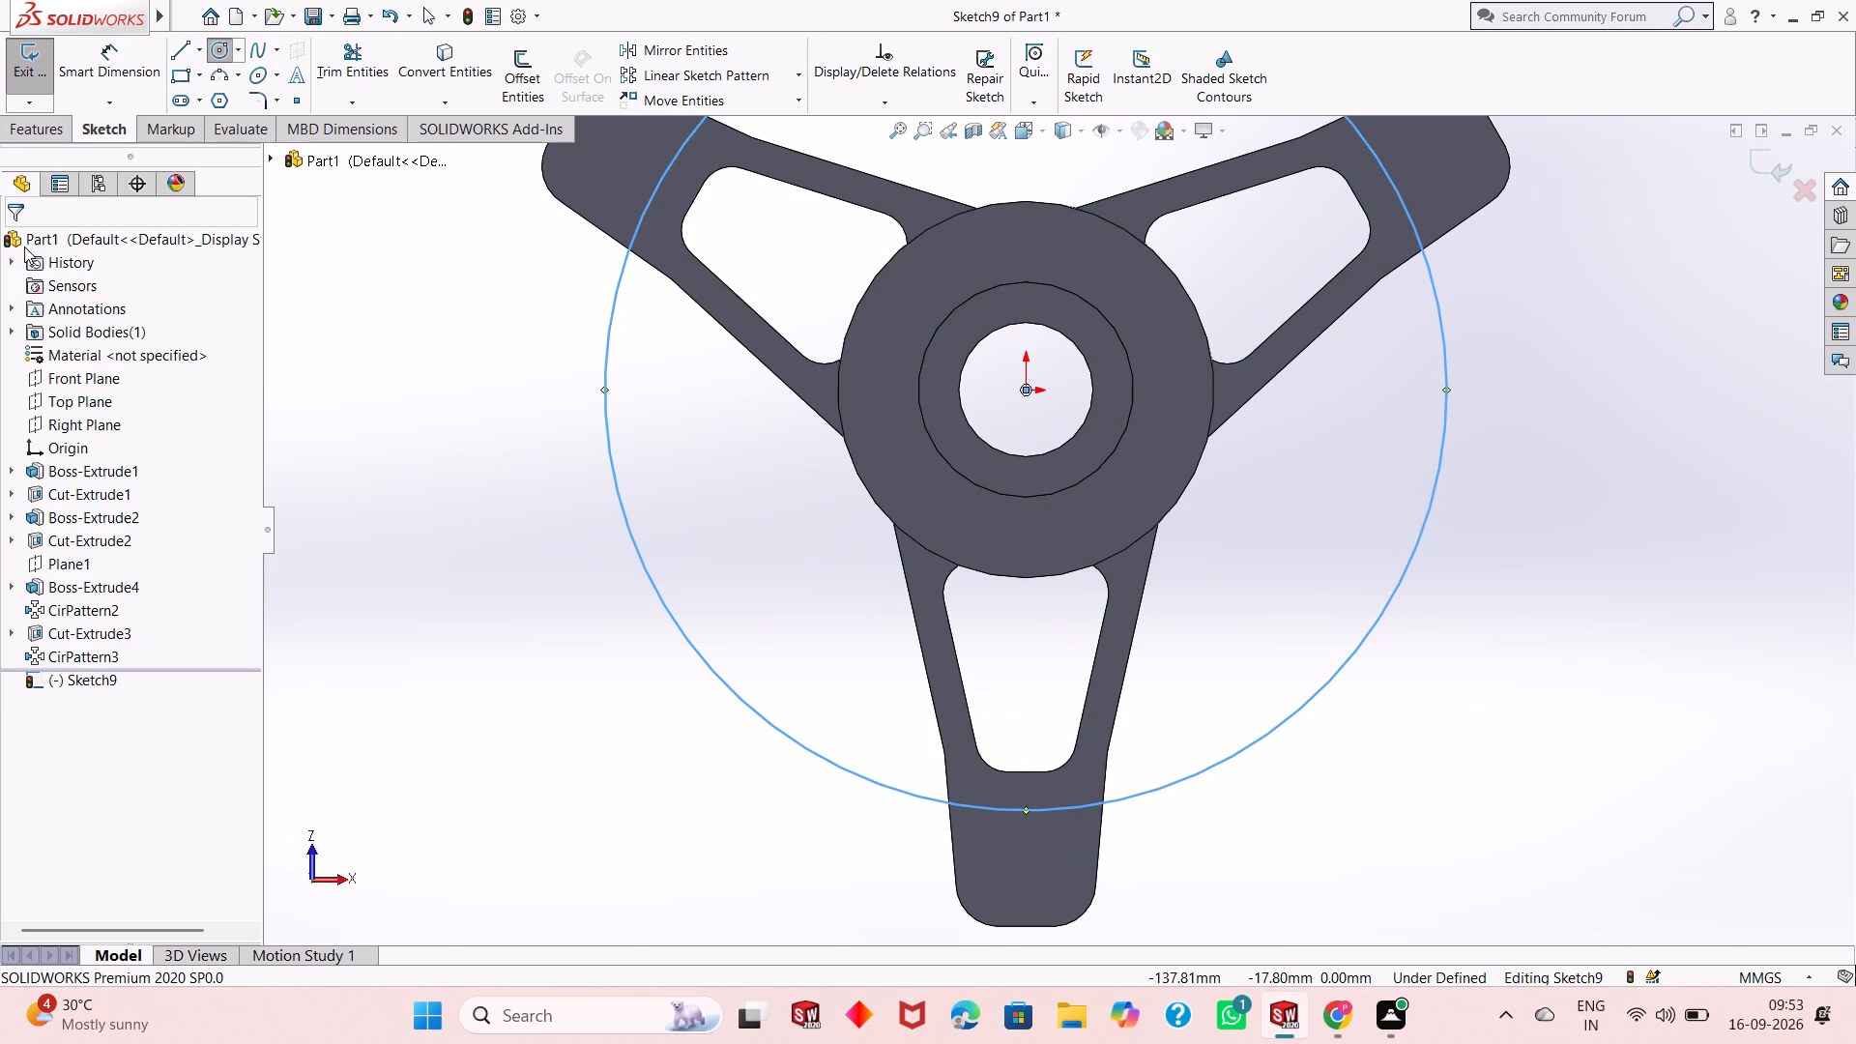
Dimension the large circle's diameter as 155 mm.
left_click(110, 68)
left_click(780, 729)
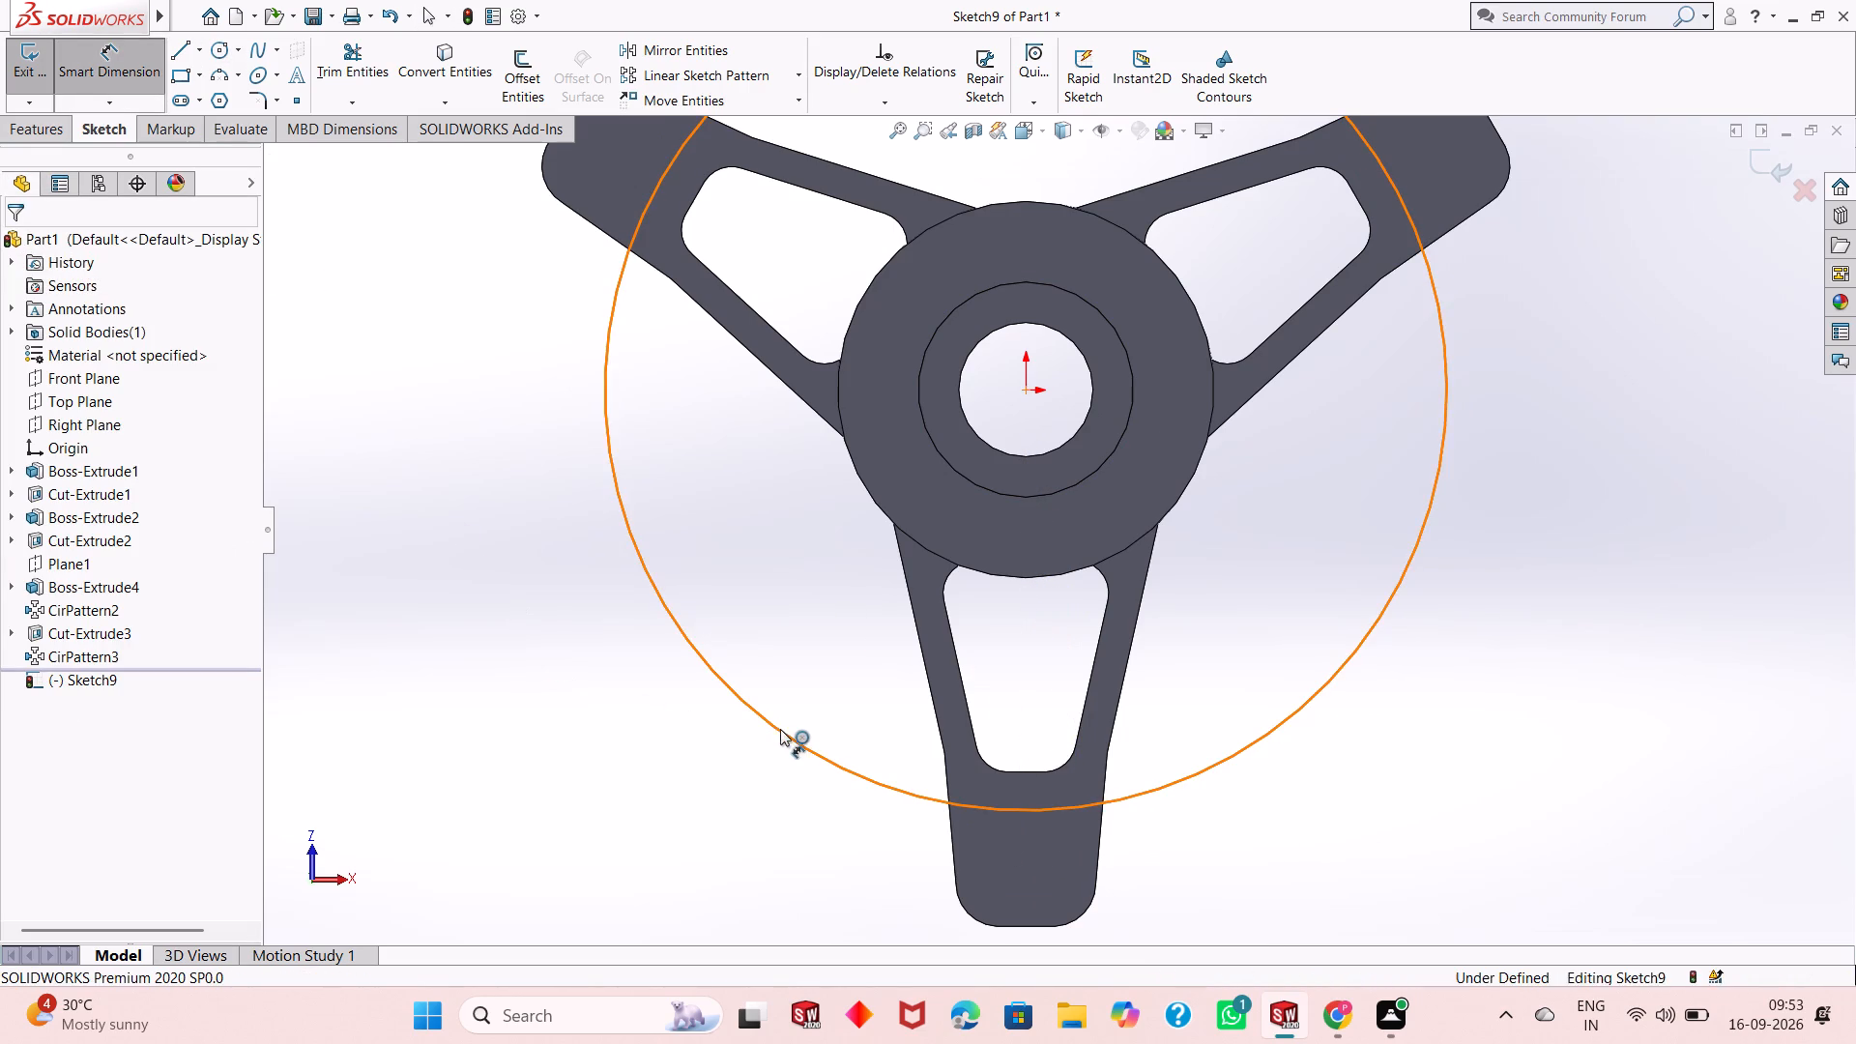
left_click(574, 863)
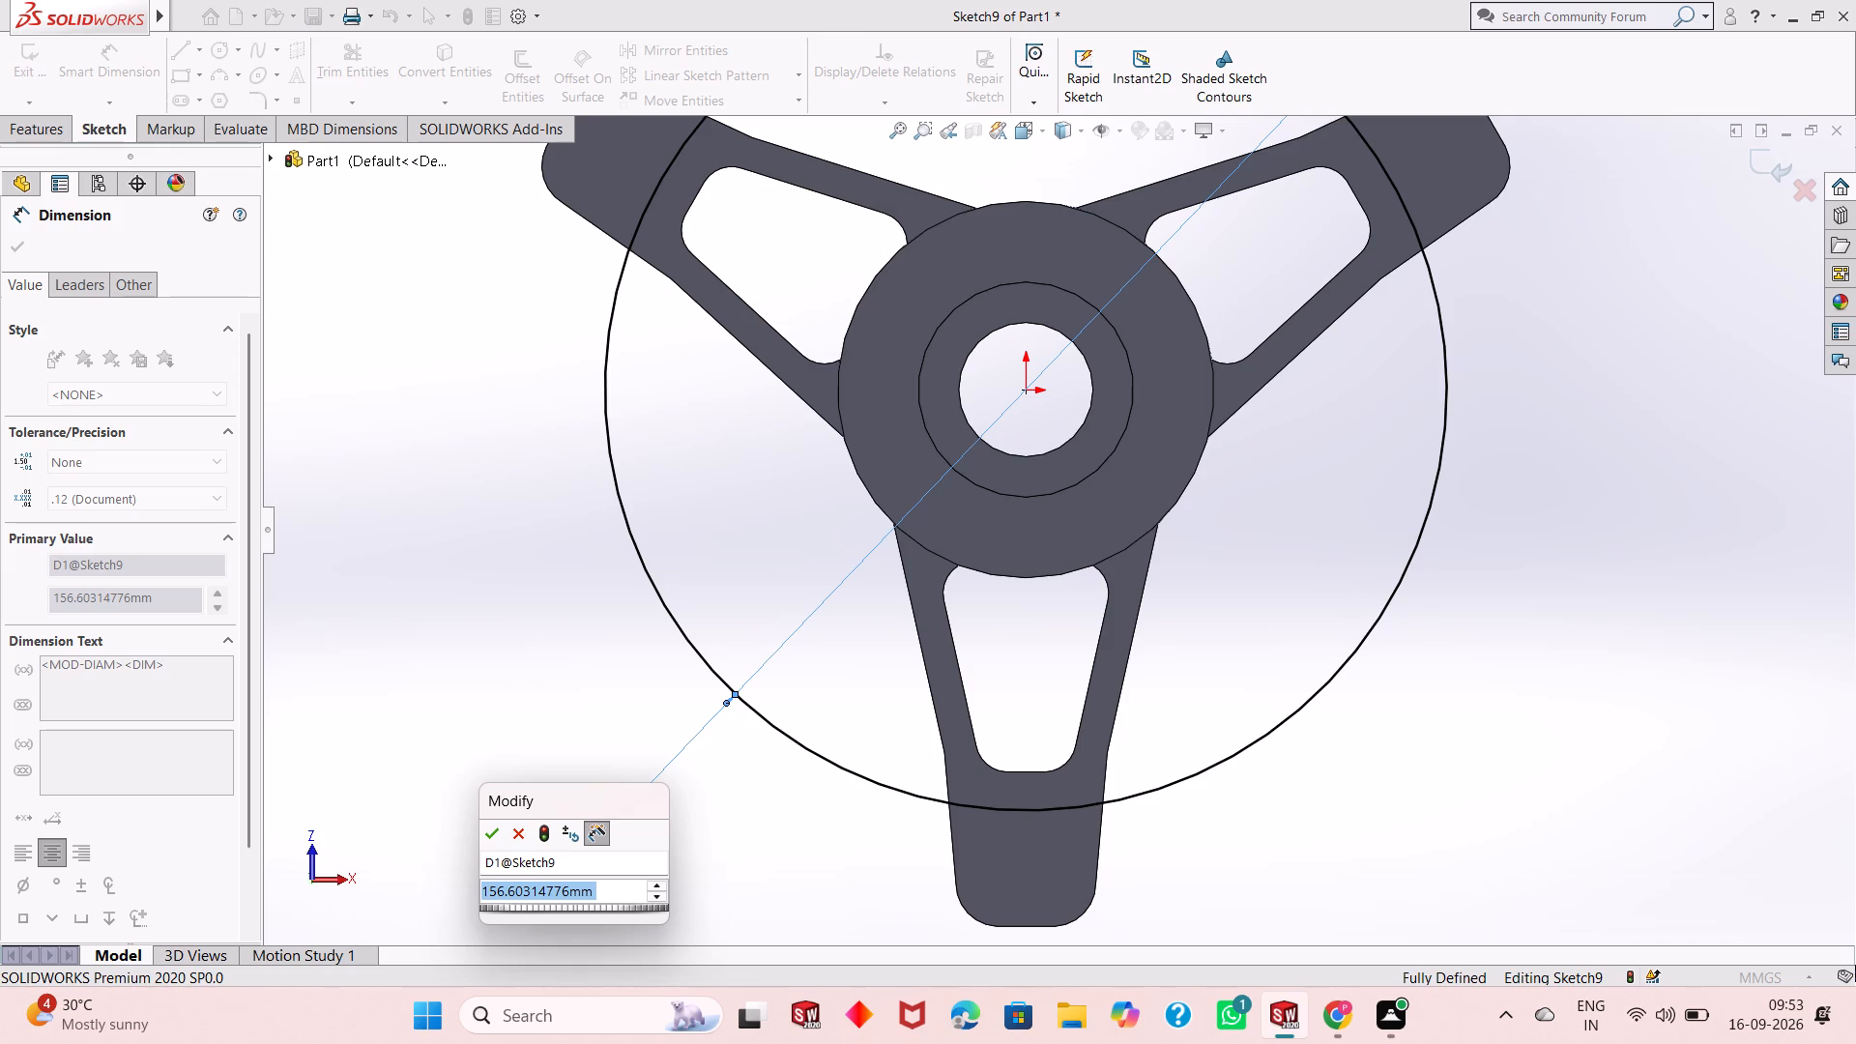
type("155")
key("Return")
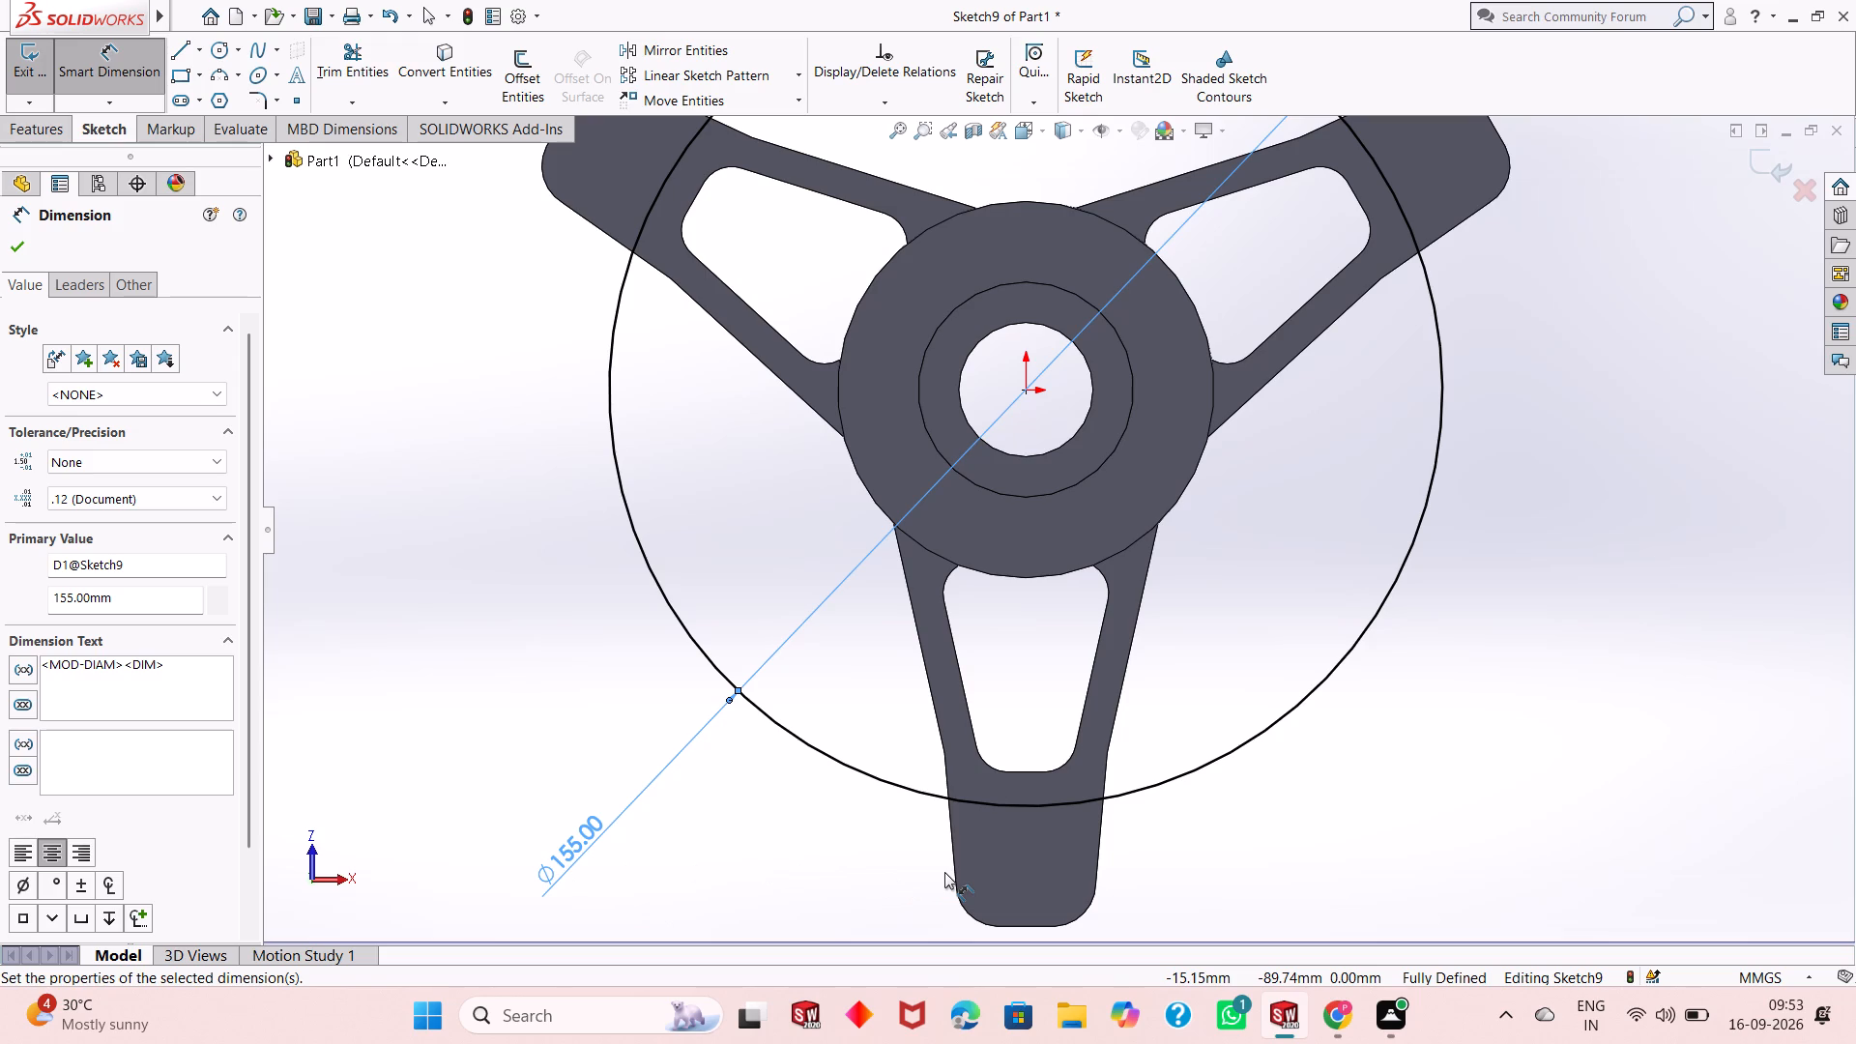
Set the large circle's diameter to 150 mm.
double_click(568, 836)
type("150")
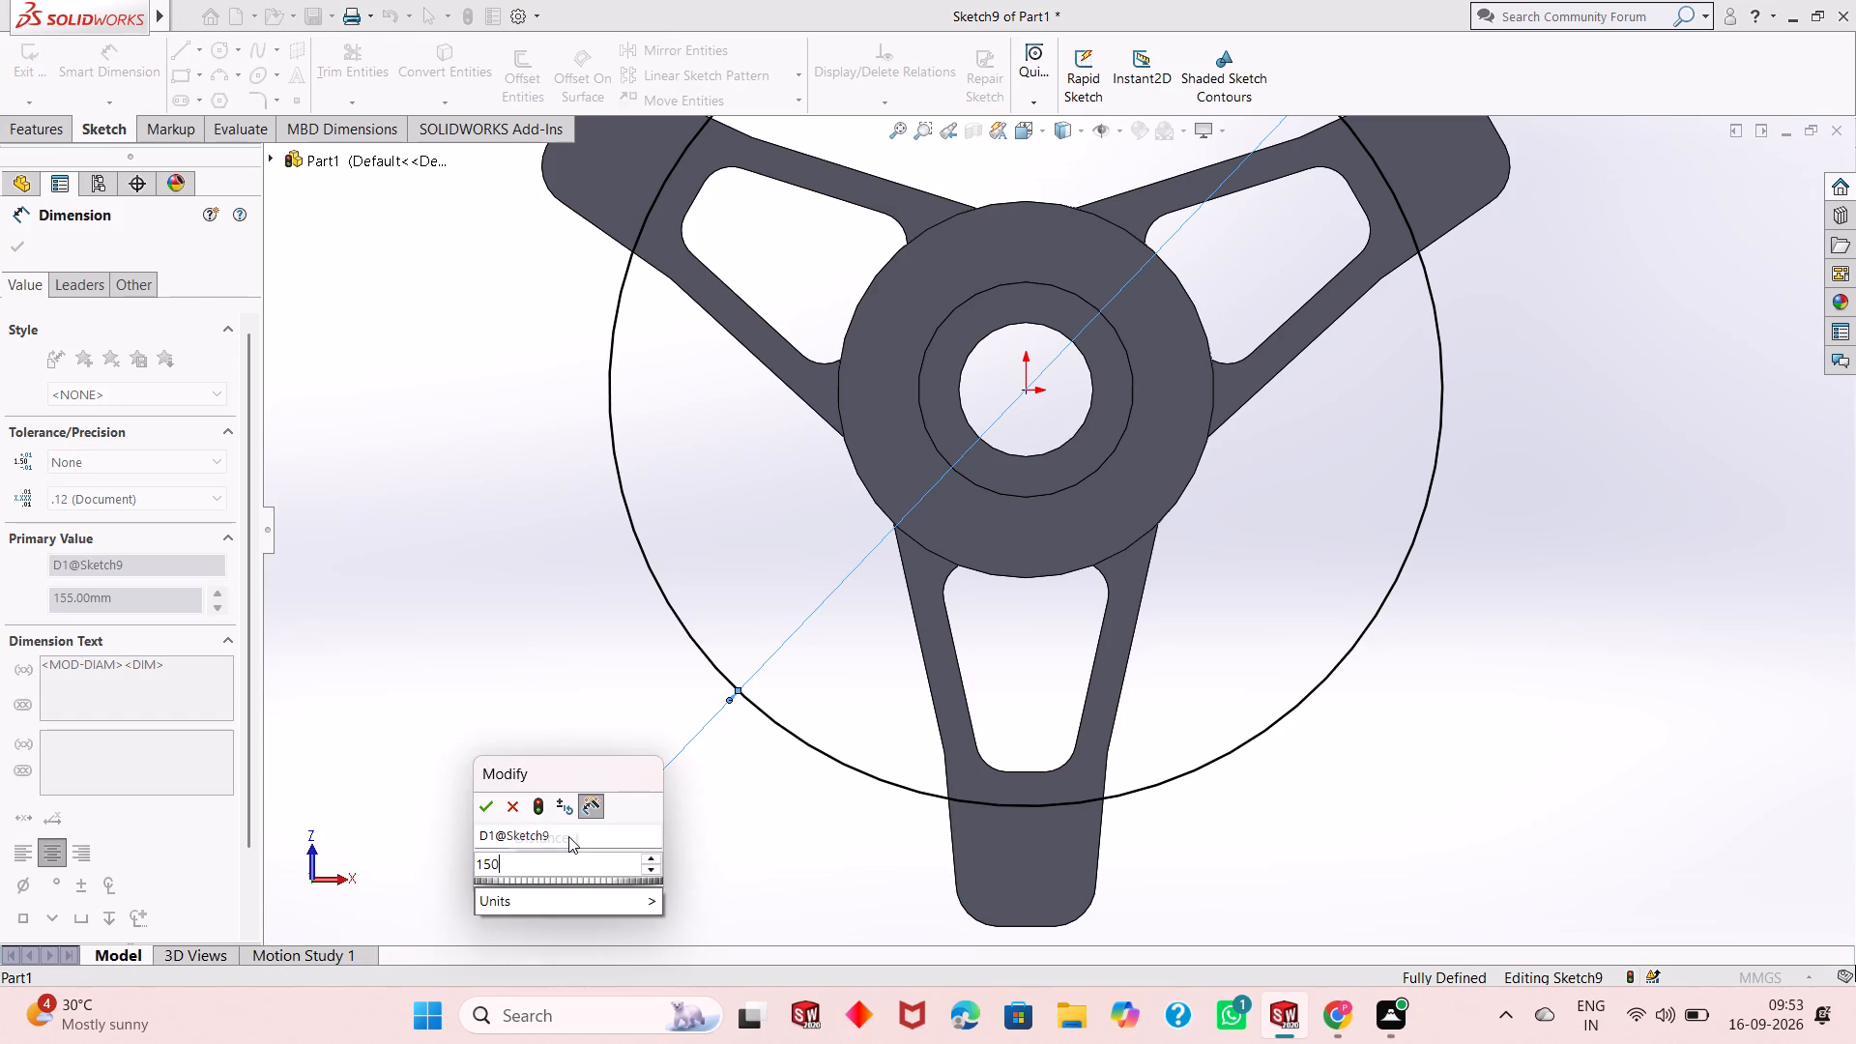
key("Return")
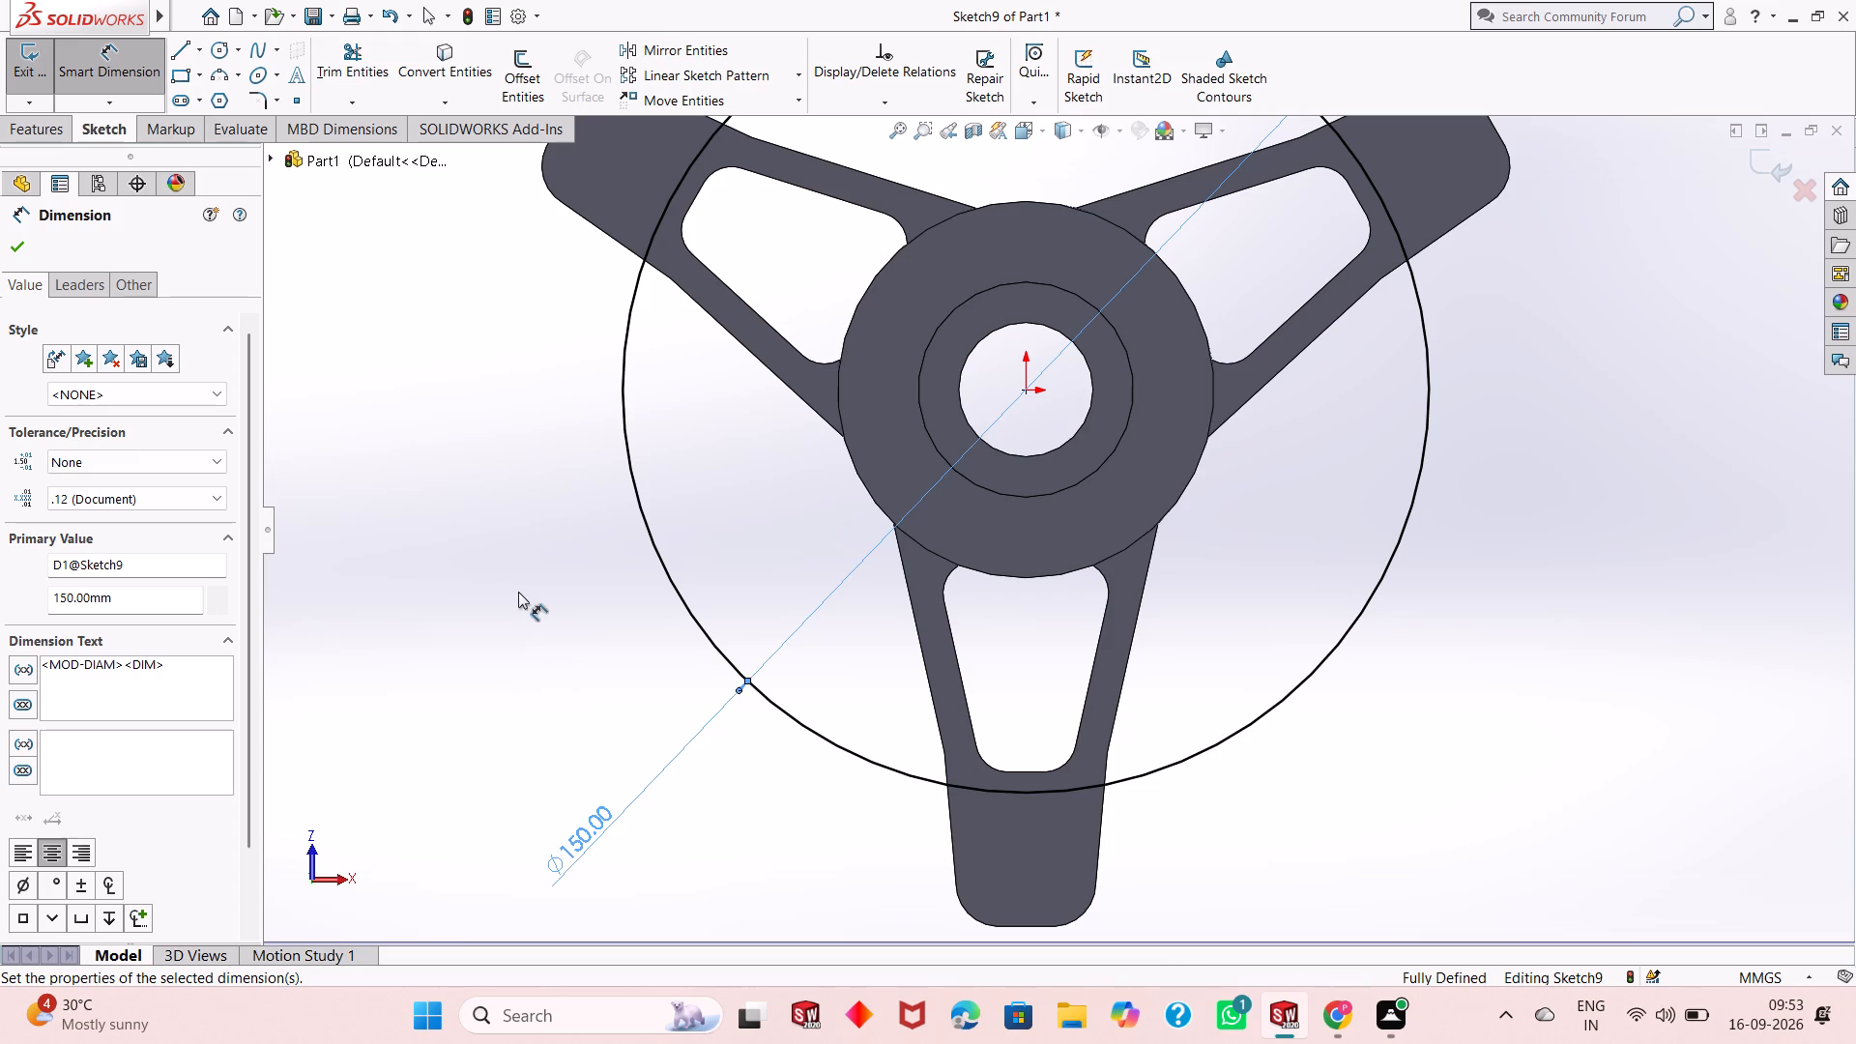
left_click(26, 252)
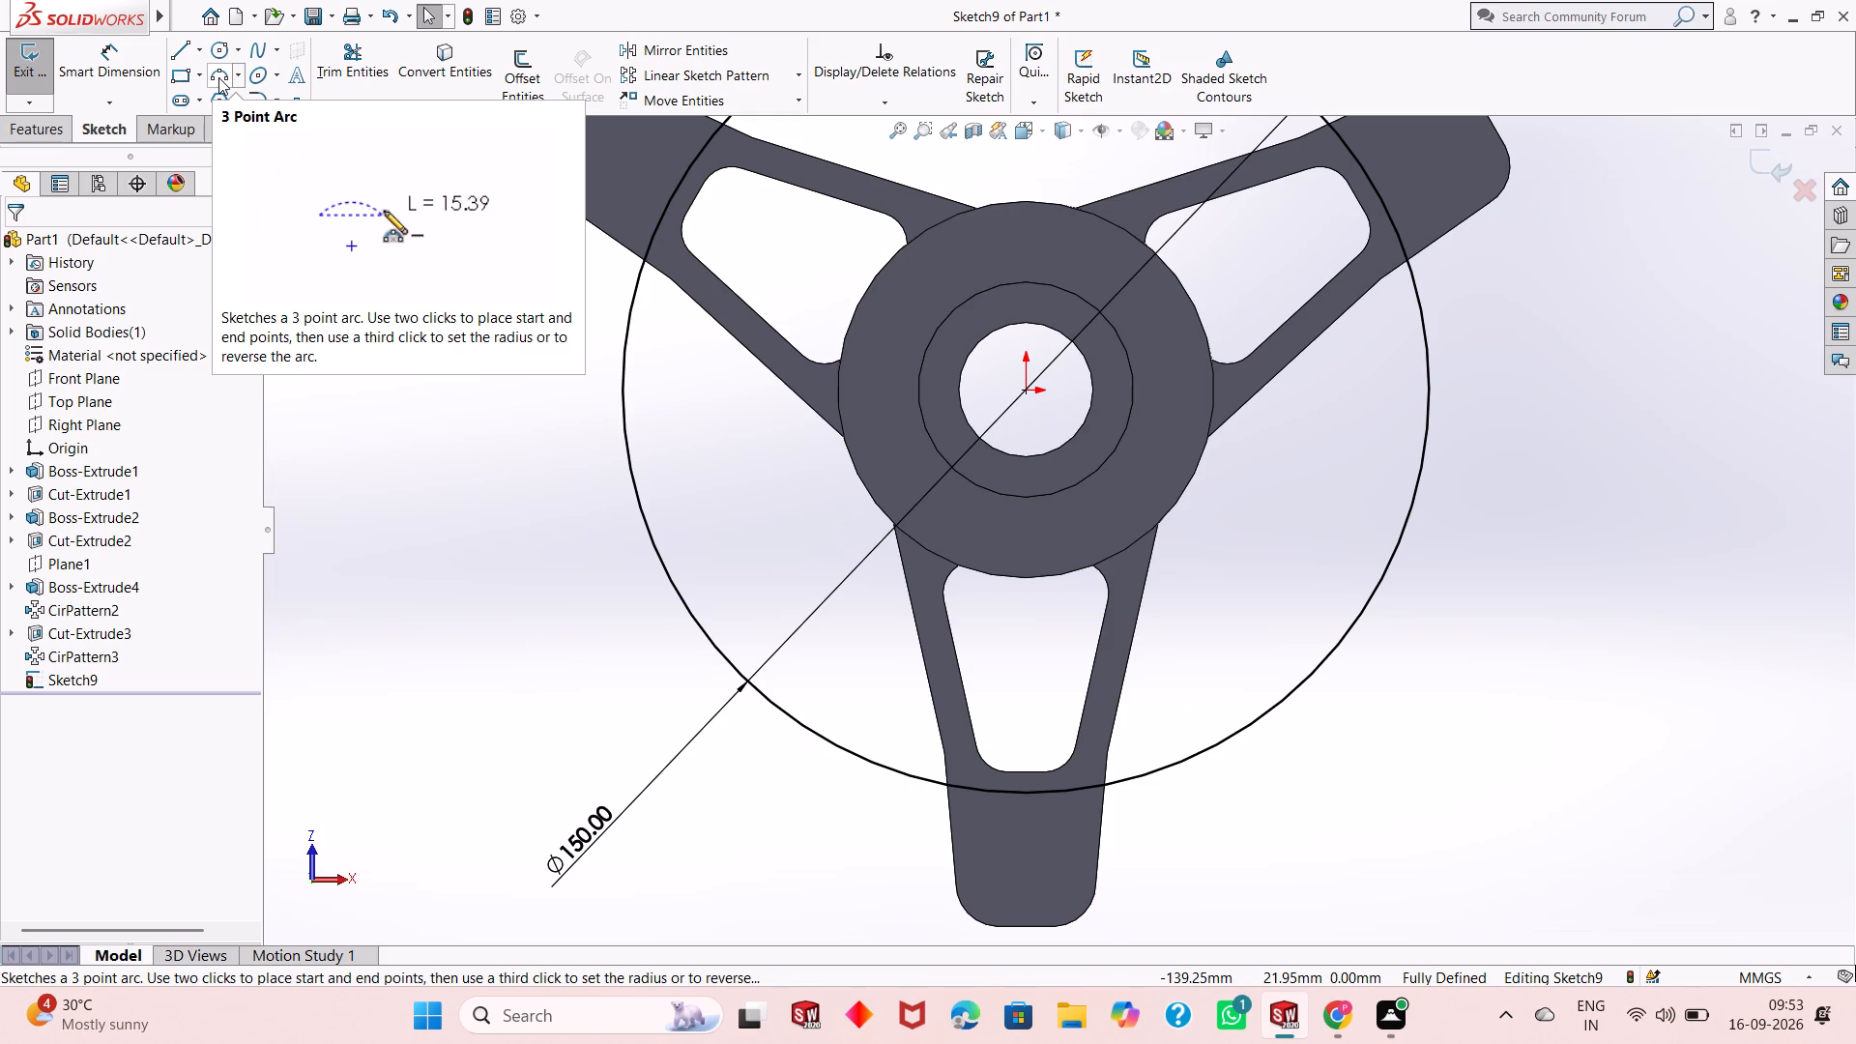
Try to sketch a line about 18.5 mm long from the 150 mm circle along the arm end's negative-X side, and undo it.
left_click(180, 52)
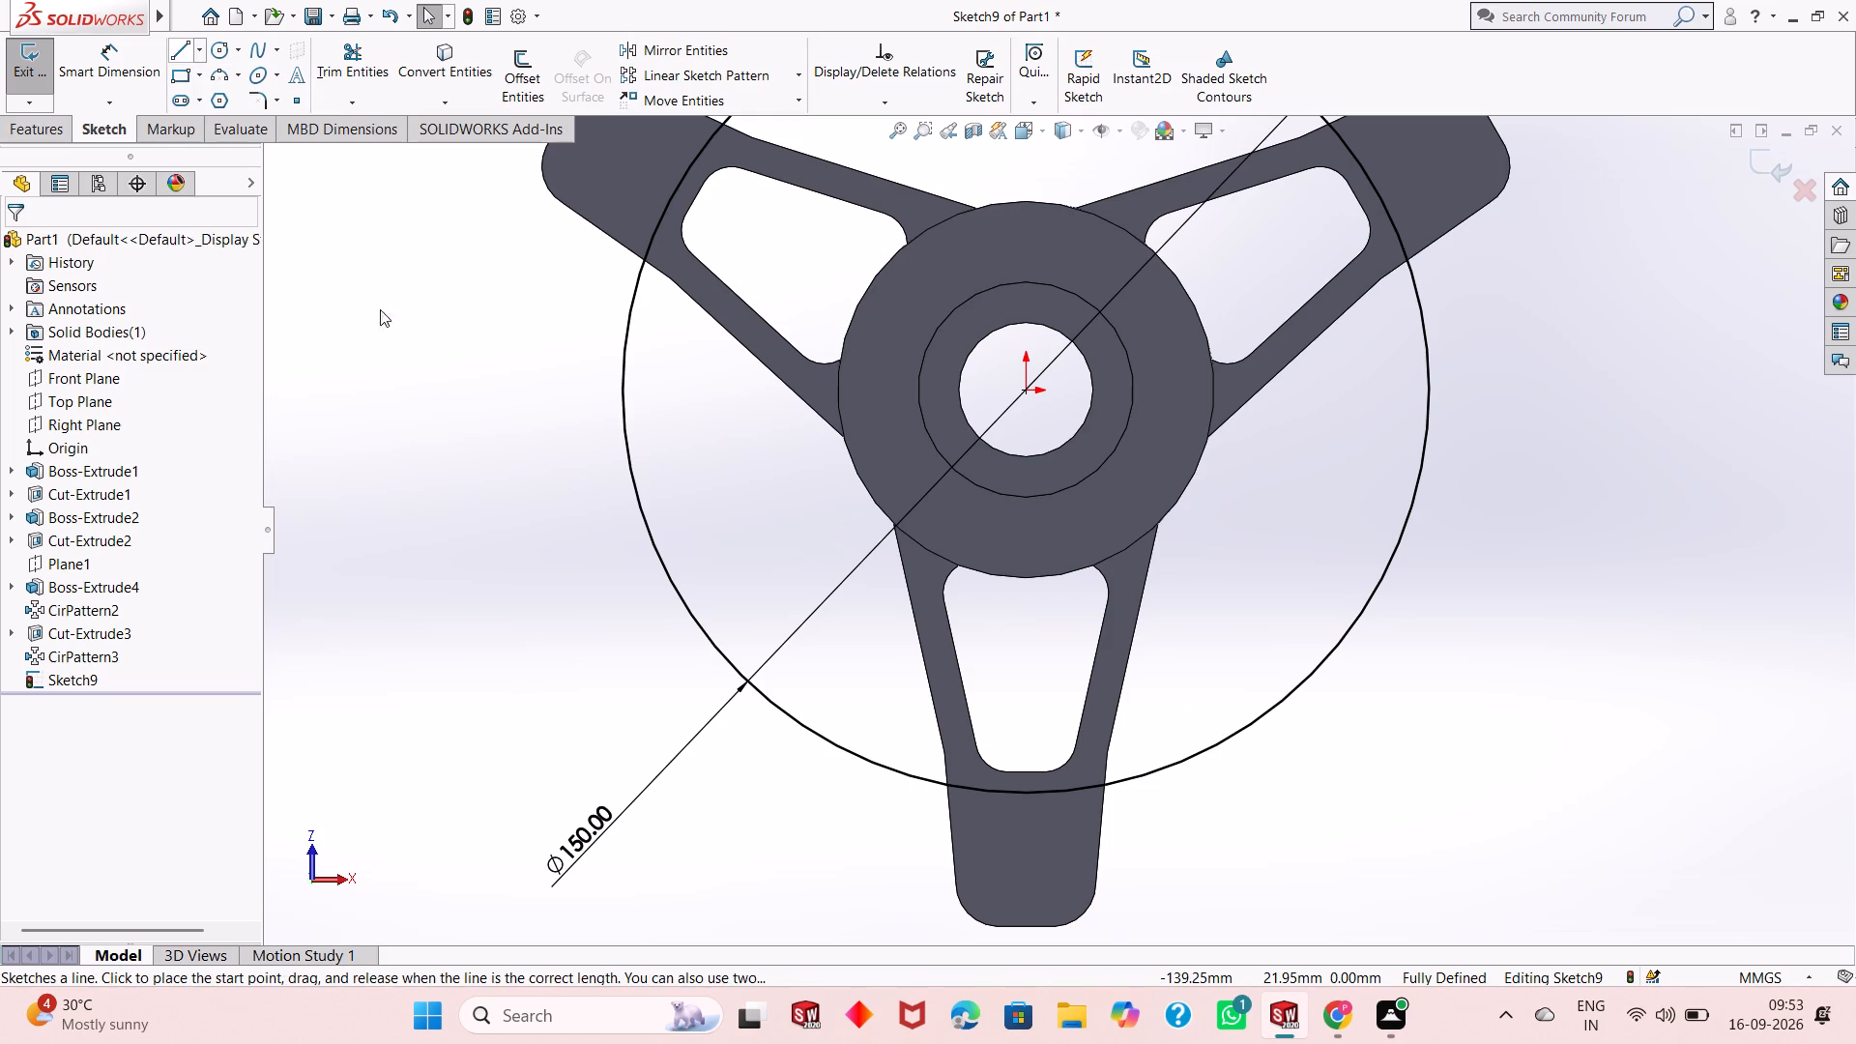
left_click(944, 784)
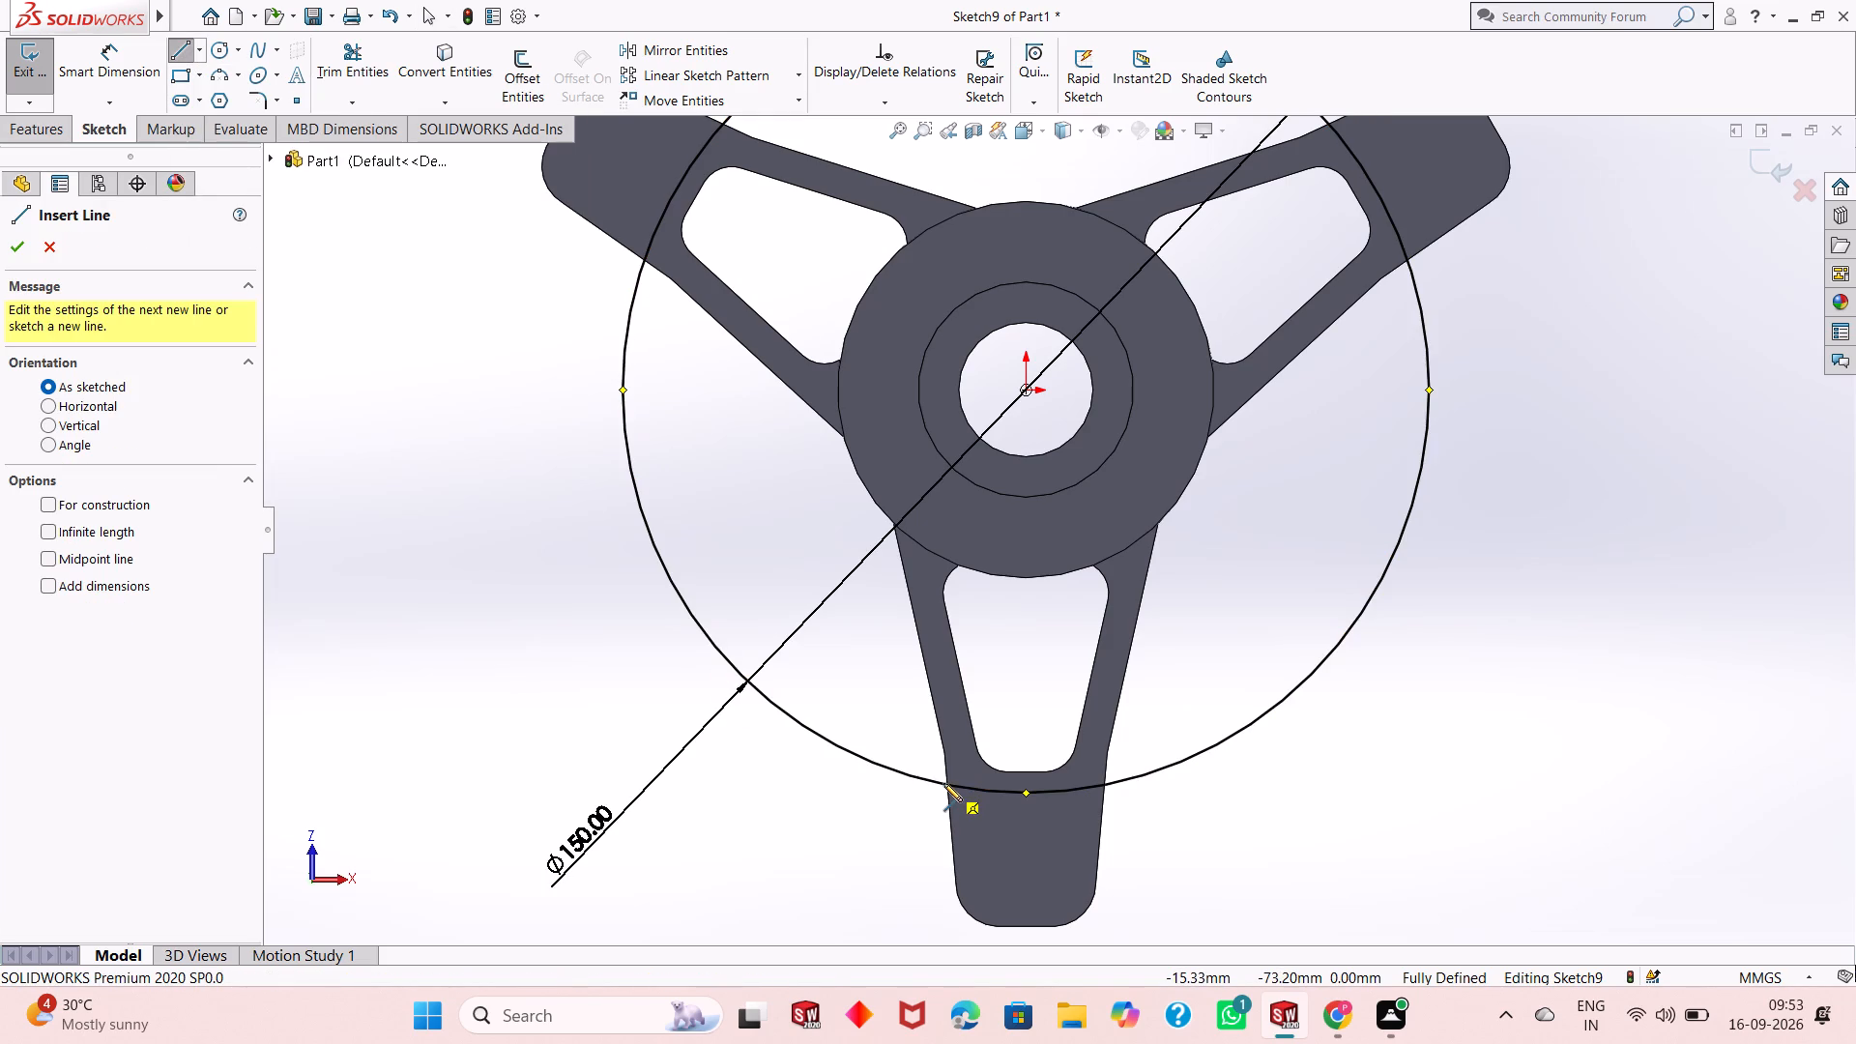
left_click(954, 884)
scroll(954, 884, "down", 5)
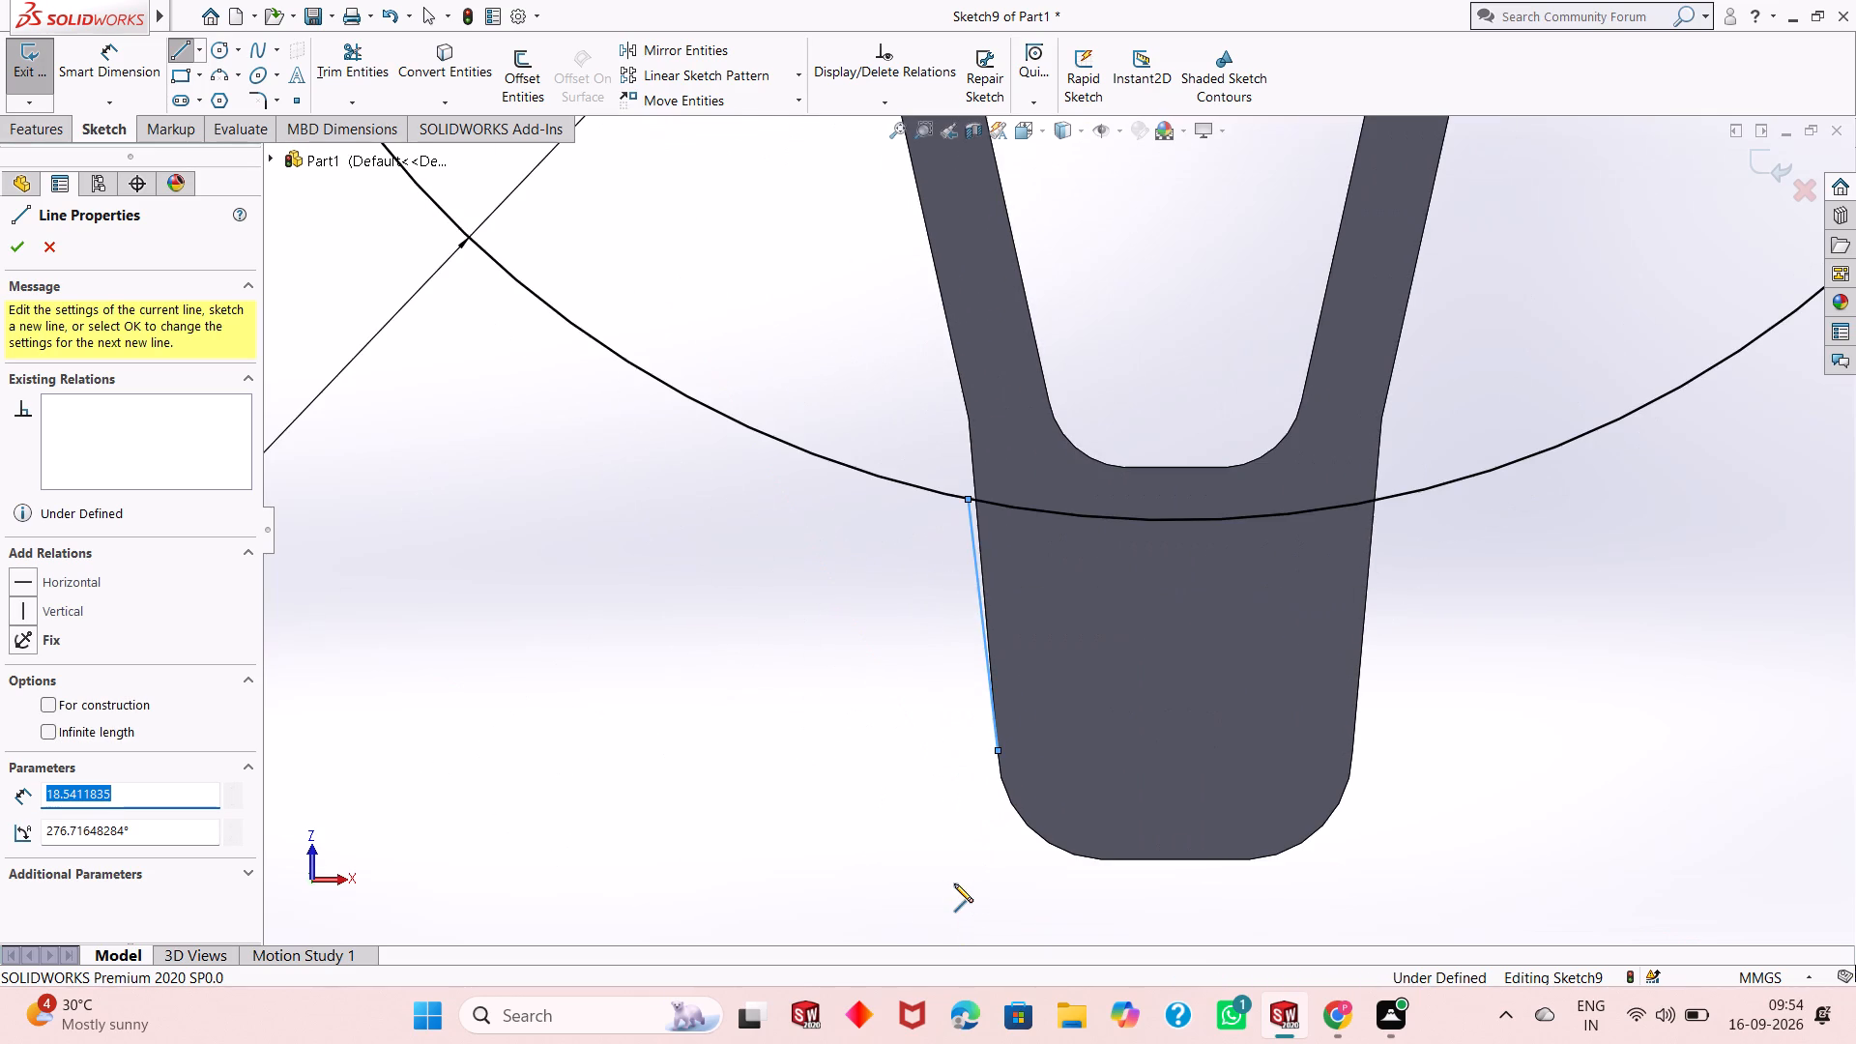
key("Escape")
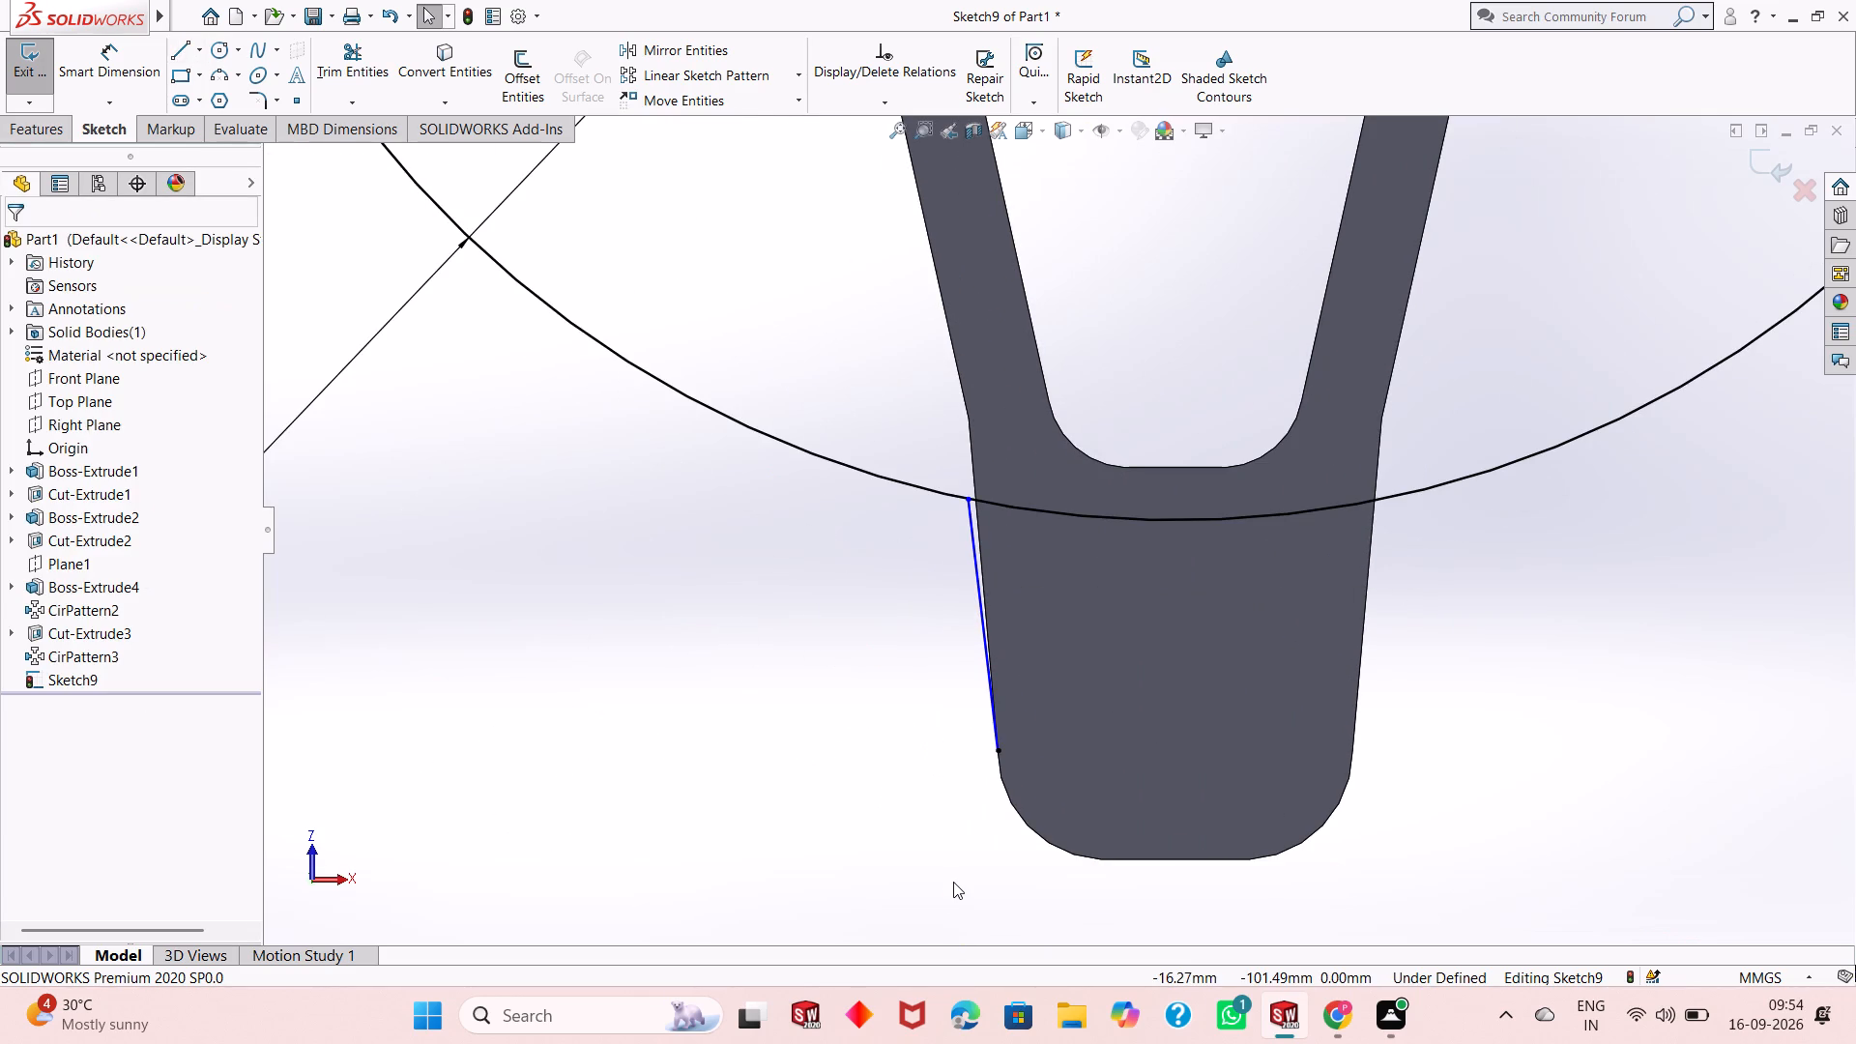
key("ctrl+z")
Sketch a line about 18.4 mm long along the arm end's negative-X edge, from the rounded corner up to the 150 mm circle.
key("l")
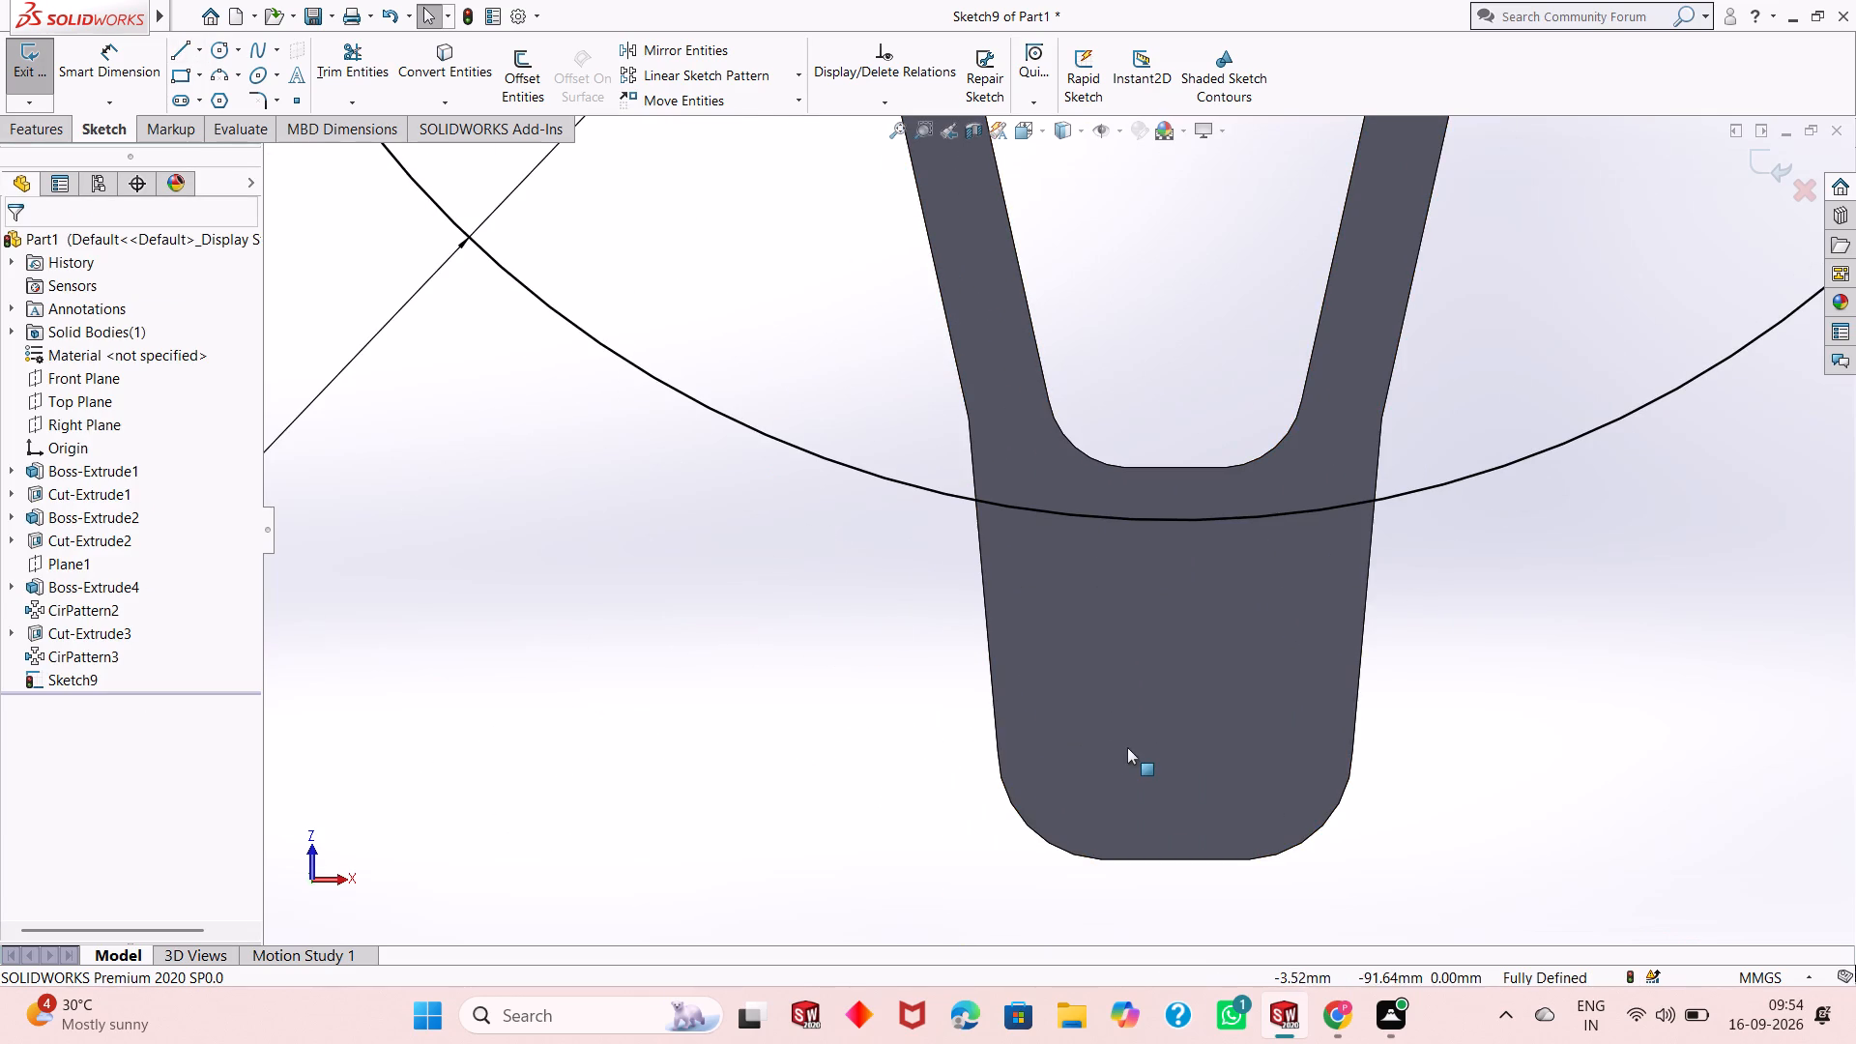
left_click(996, 752)
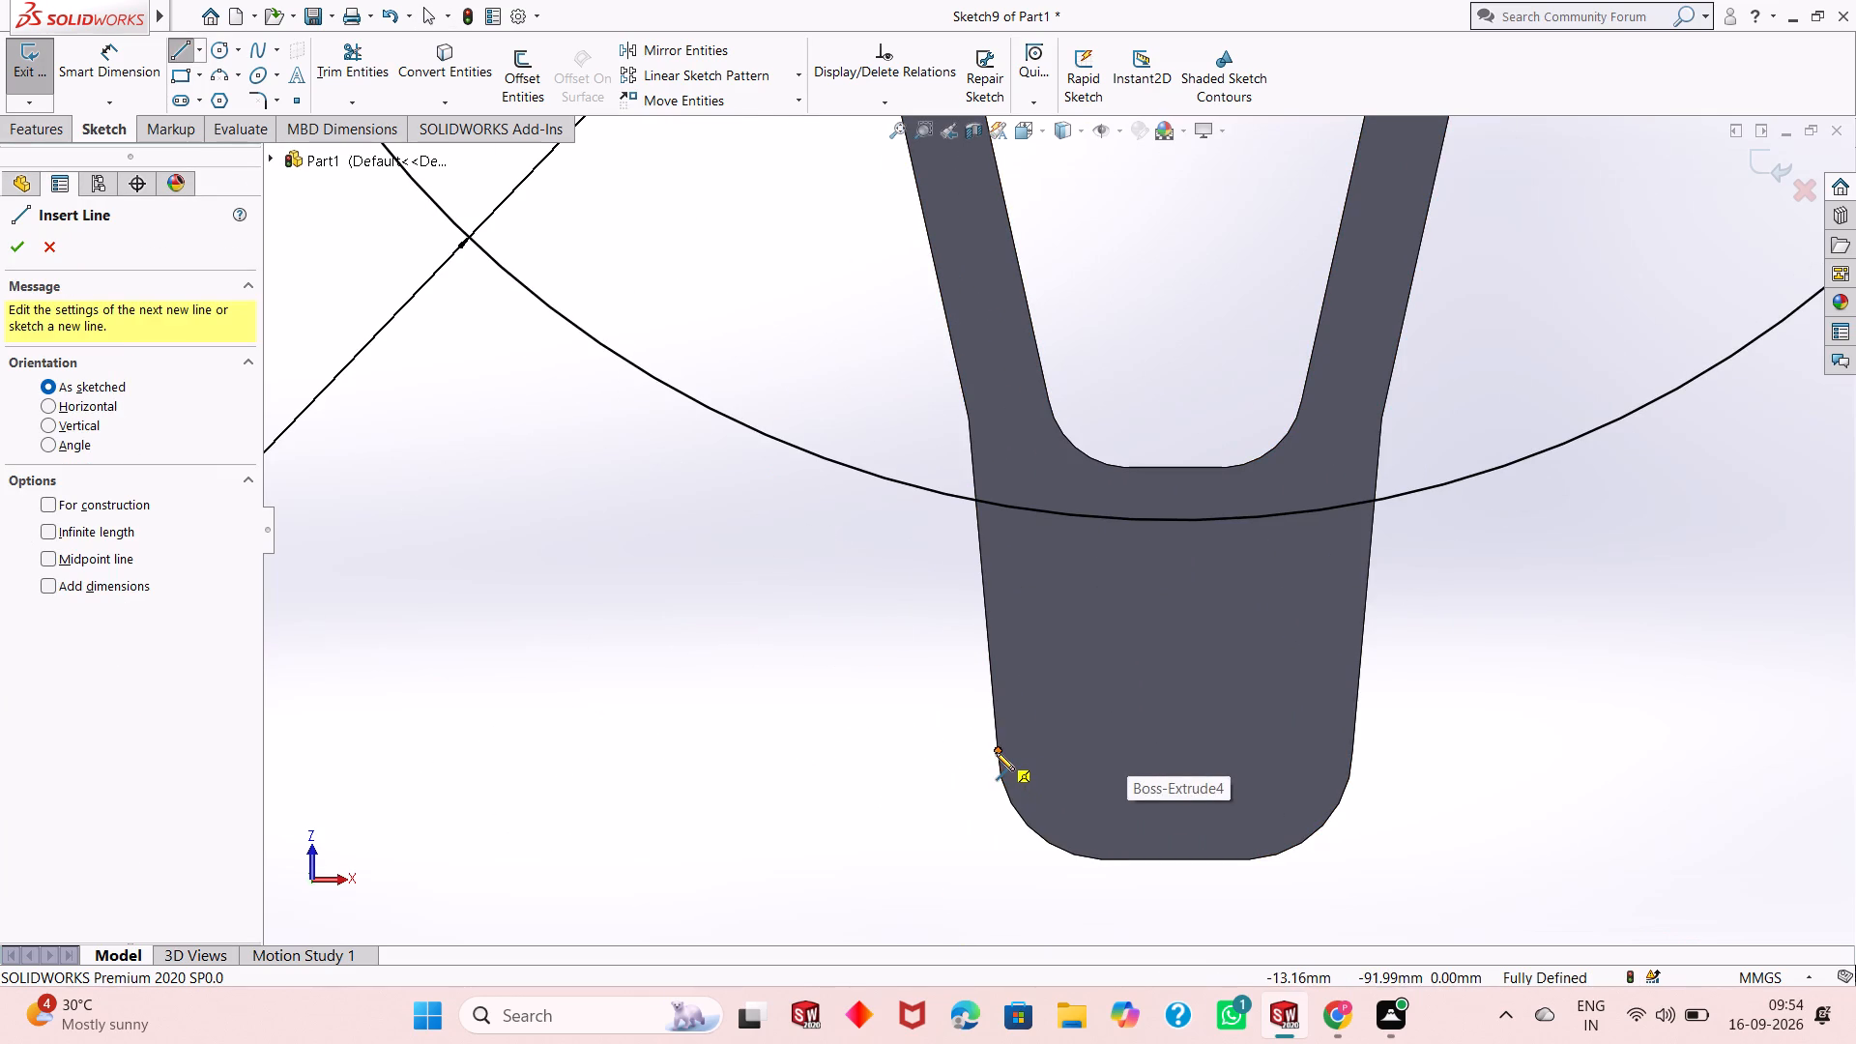
left_click(974, 502)
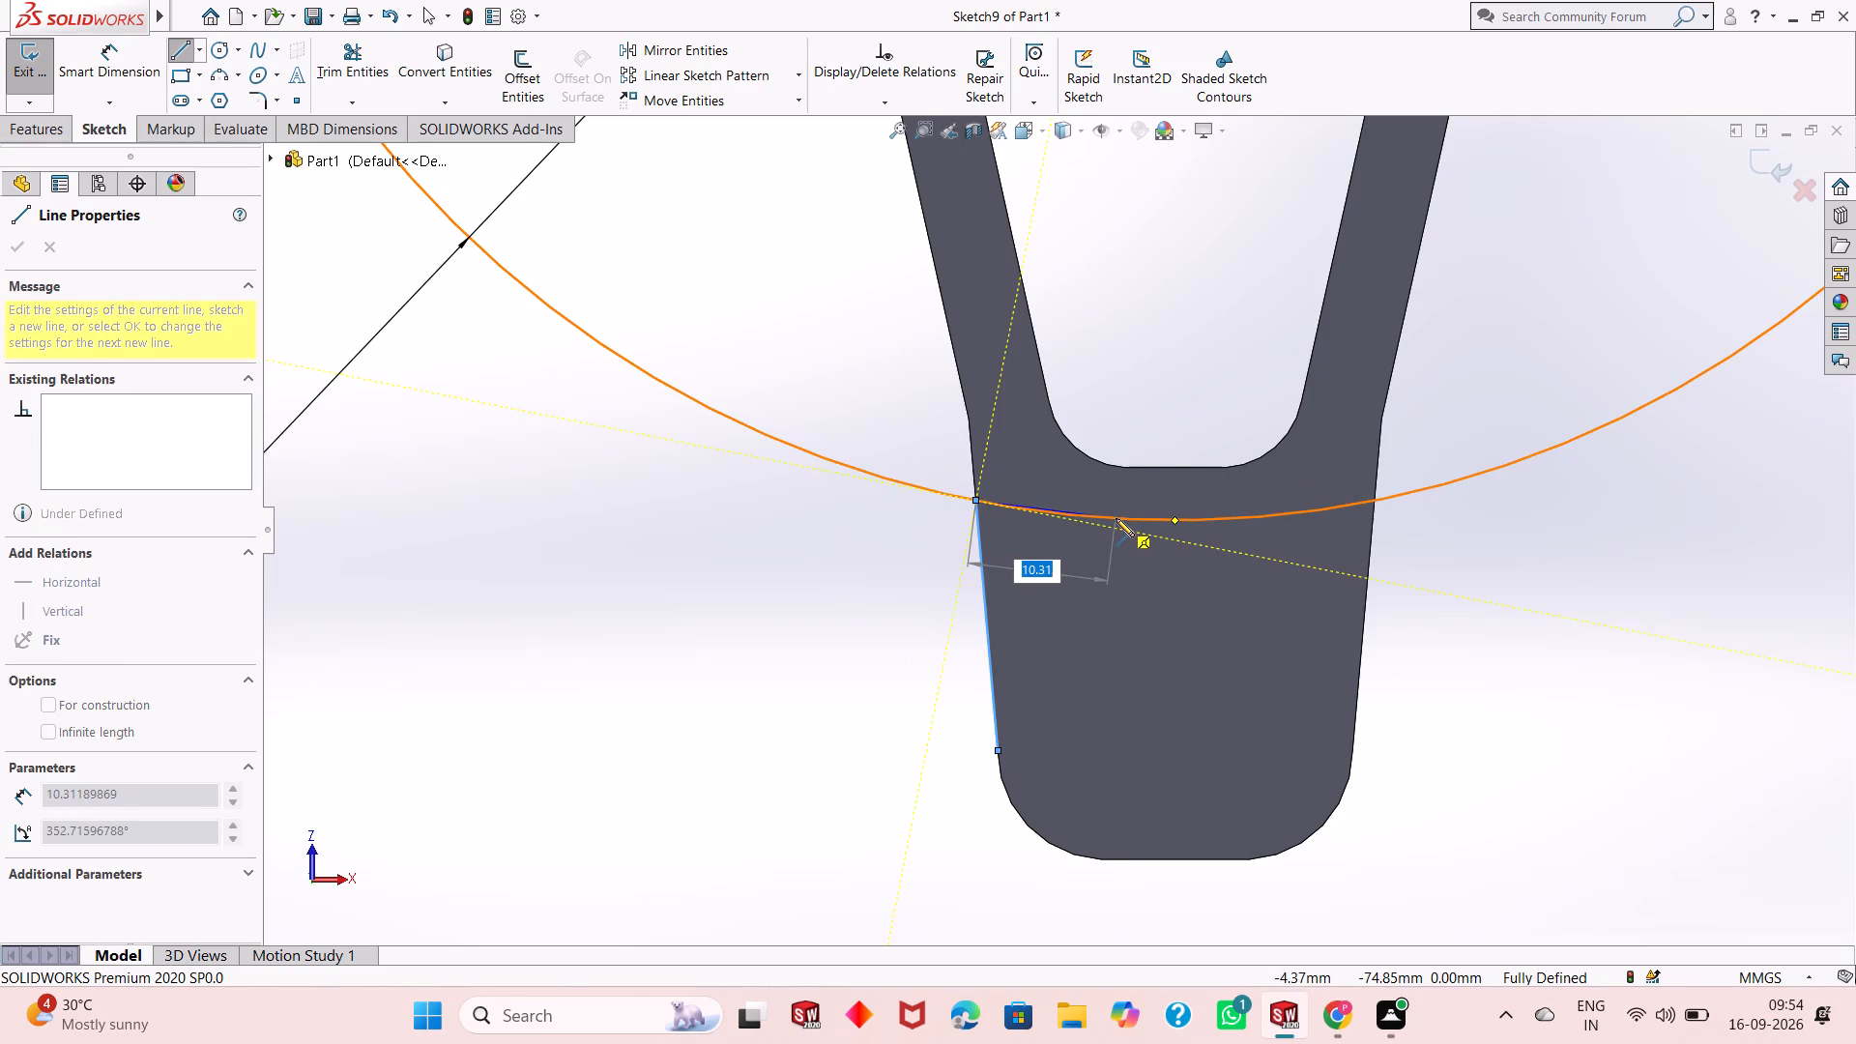
key("Escape")
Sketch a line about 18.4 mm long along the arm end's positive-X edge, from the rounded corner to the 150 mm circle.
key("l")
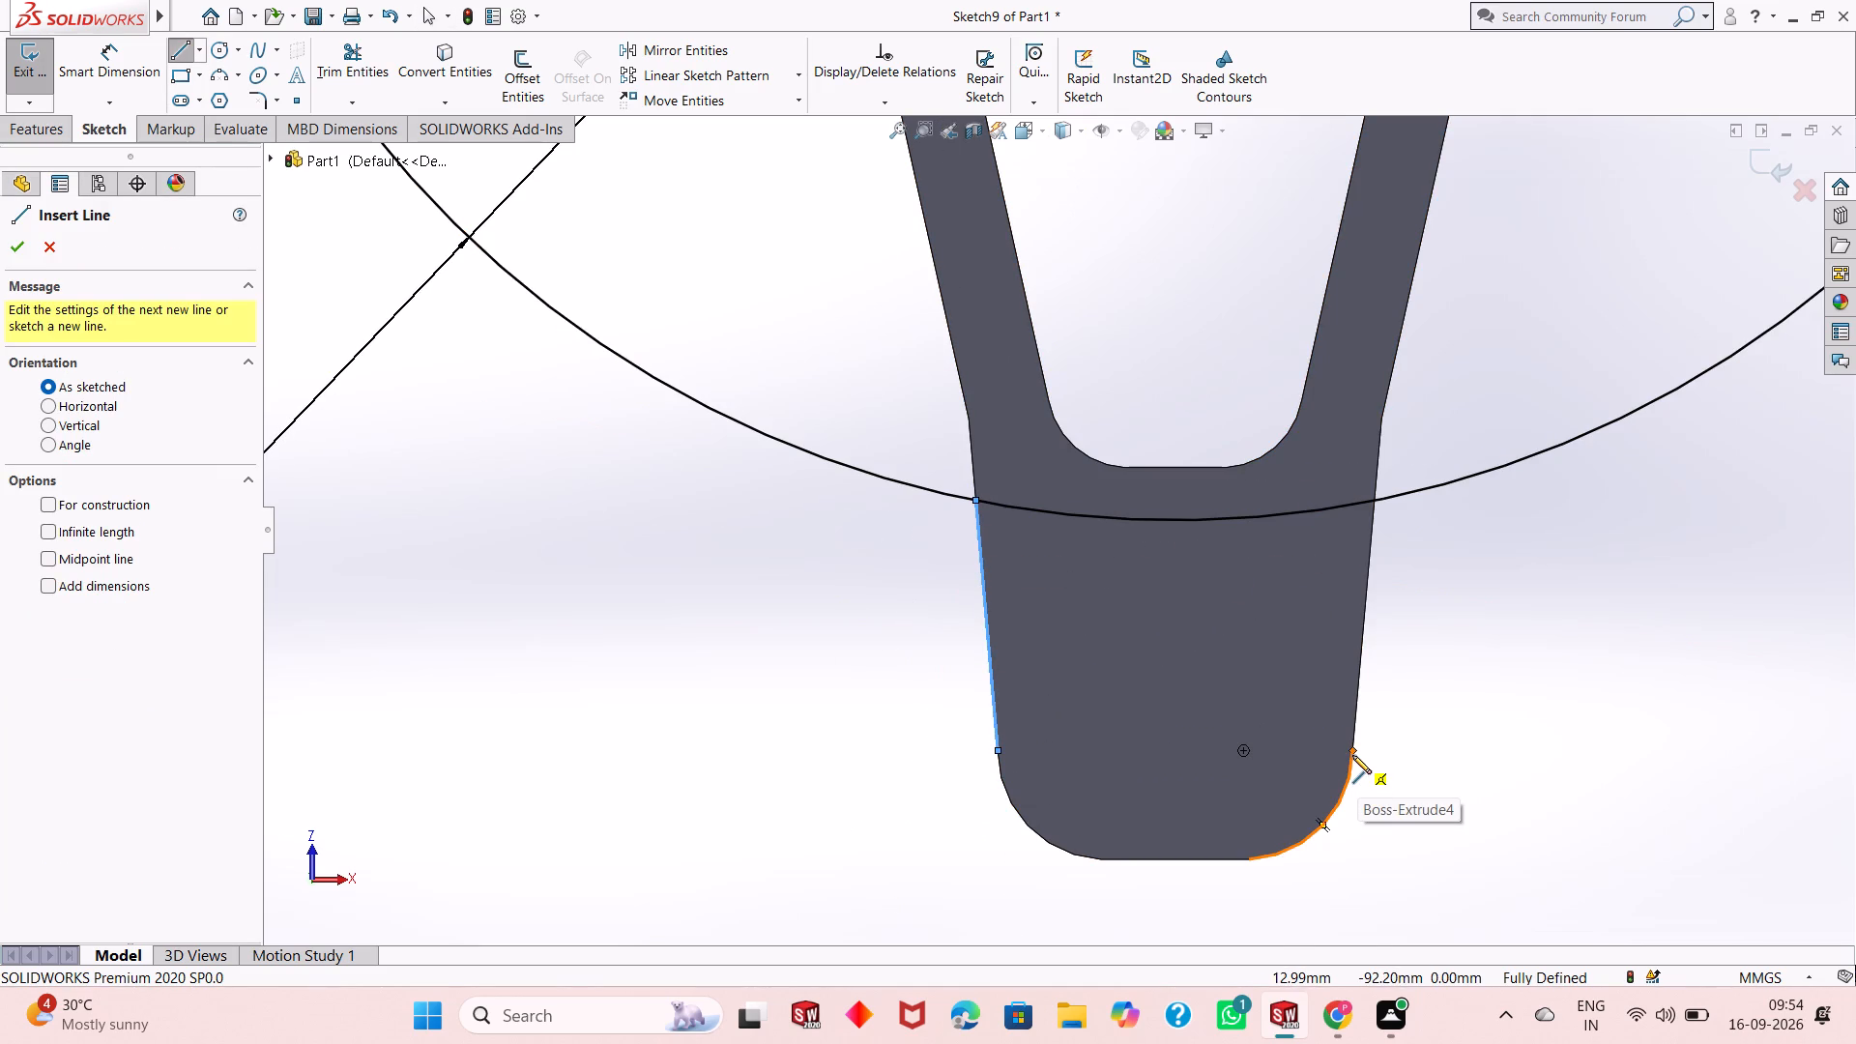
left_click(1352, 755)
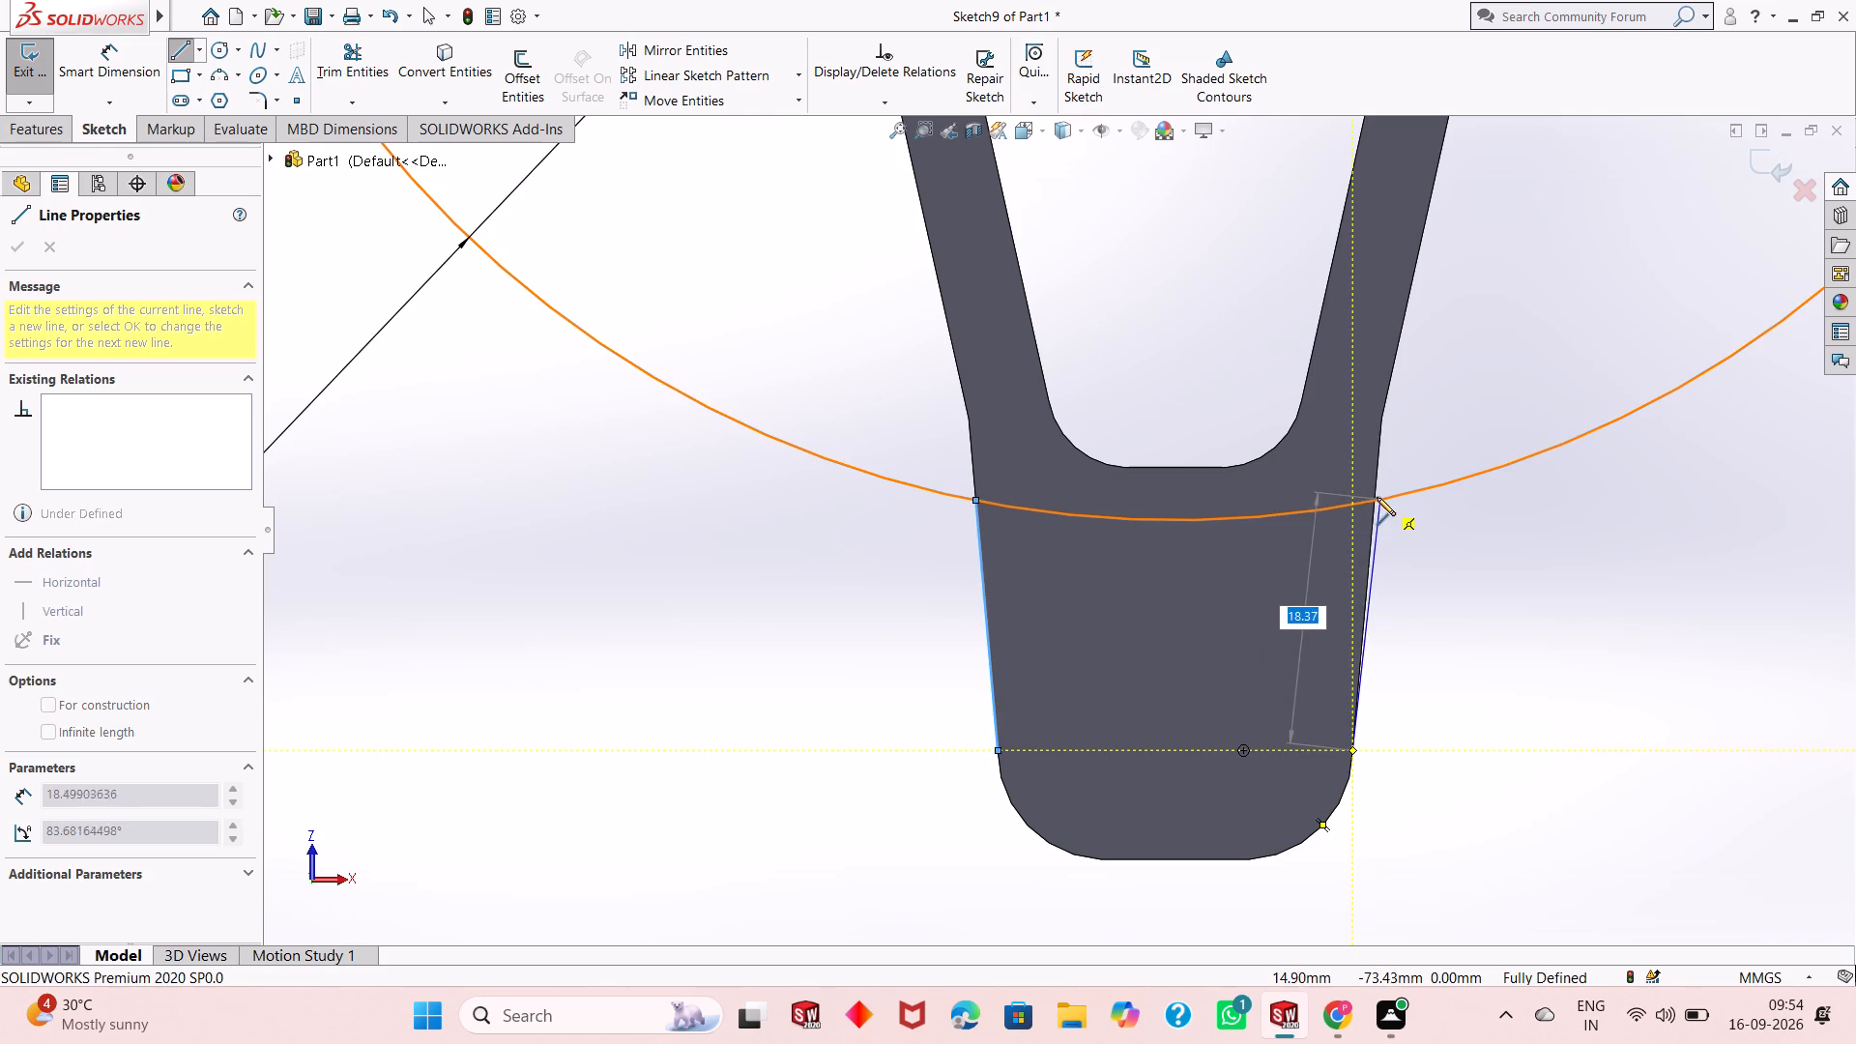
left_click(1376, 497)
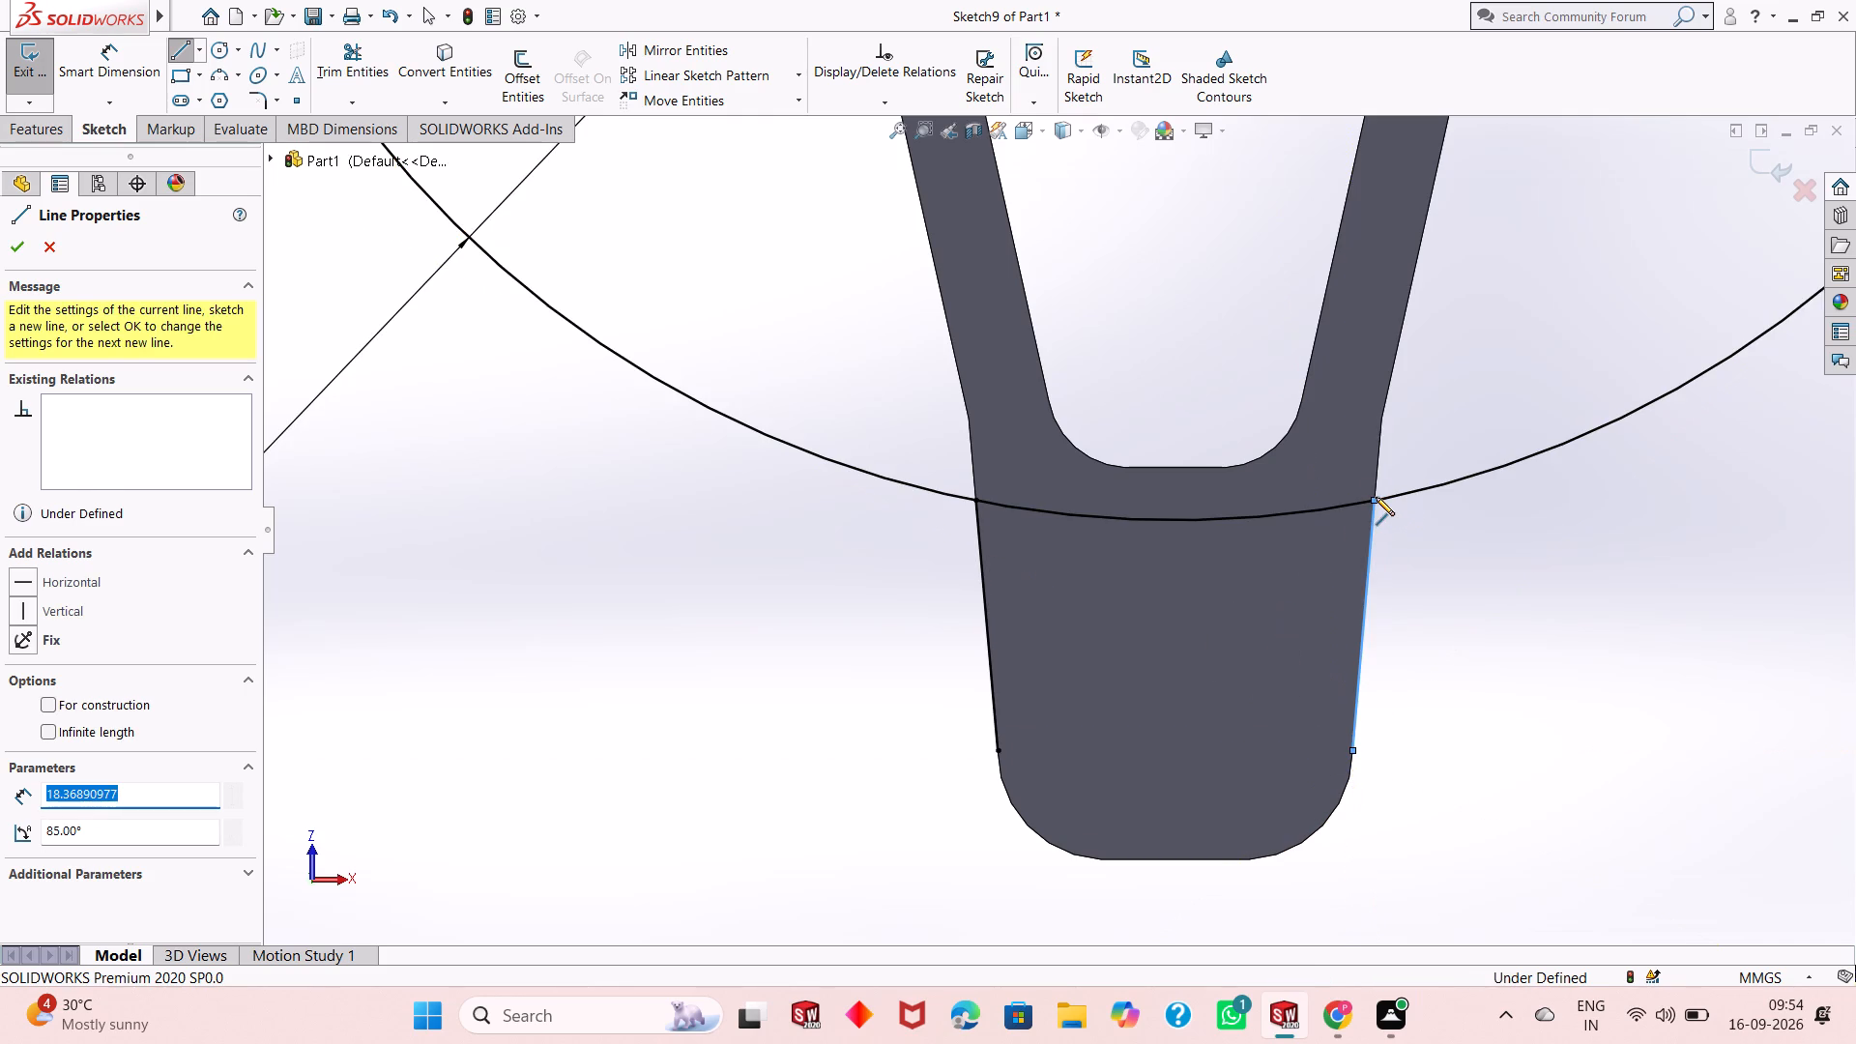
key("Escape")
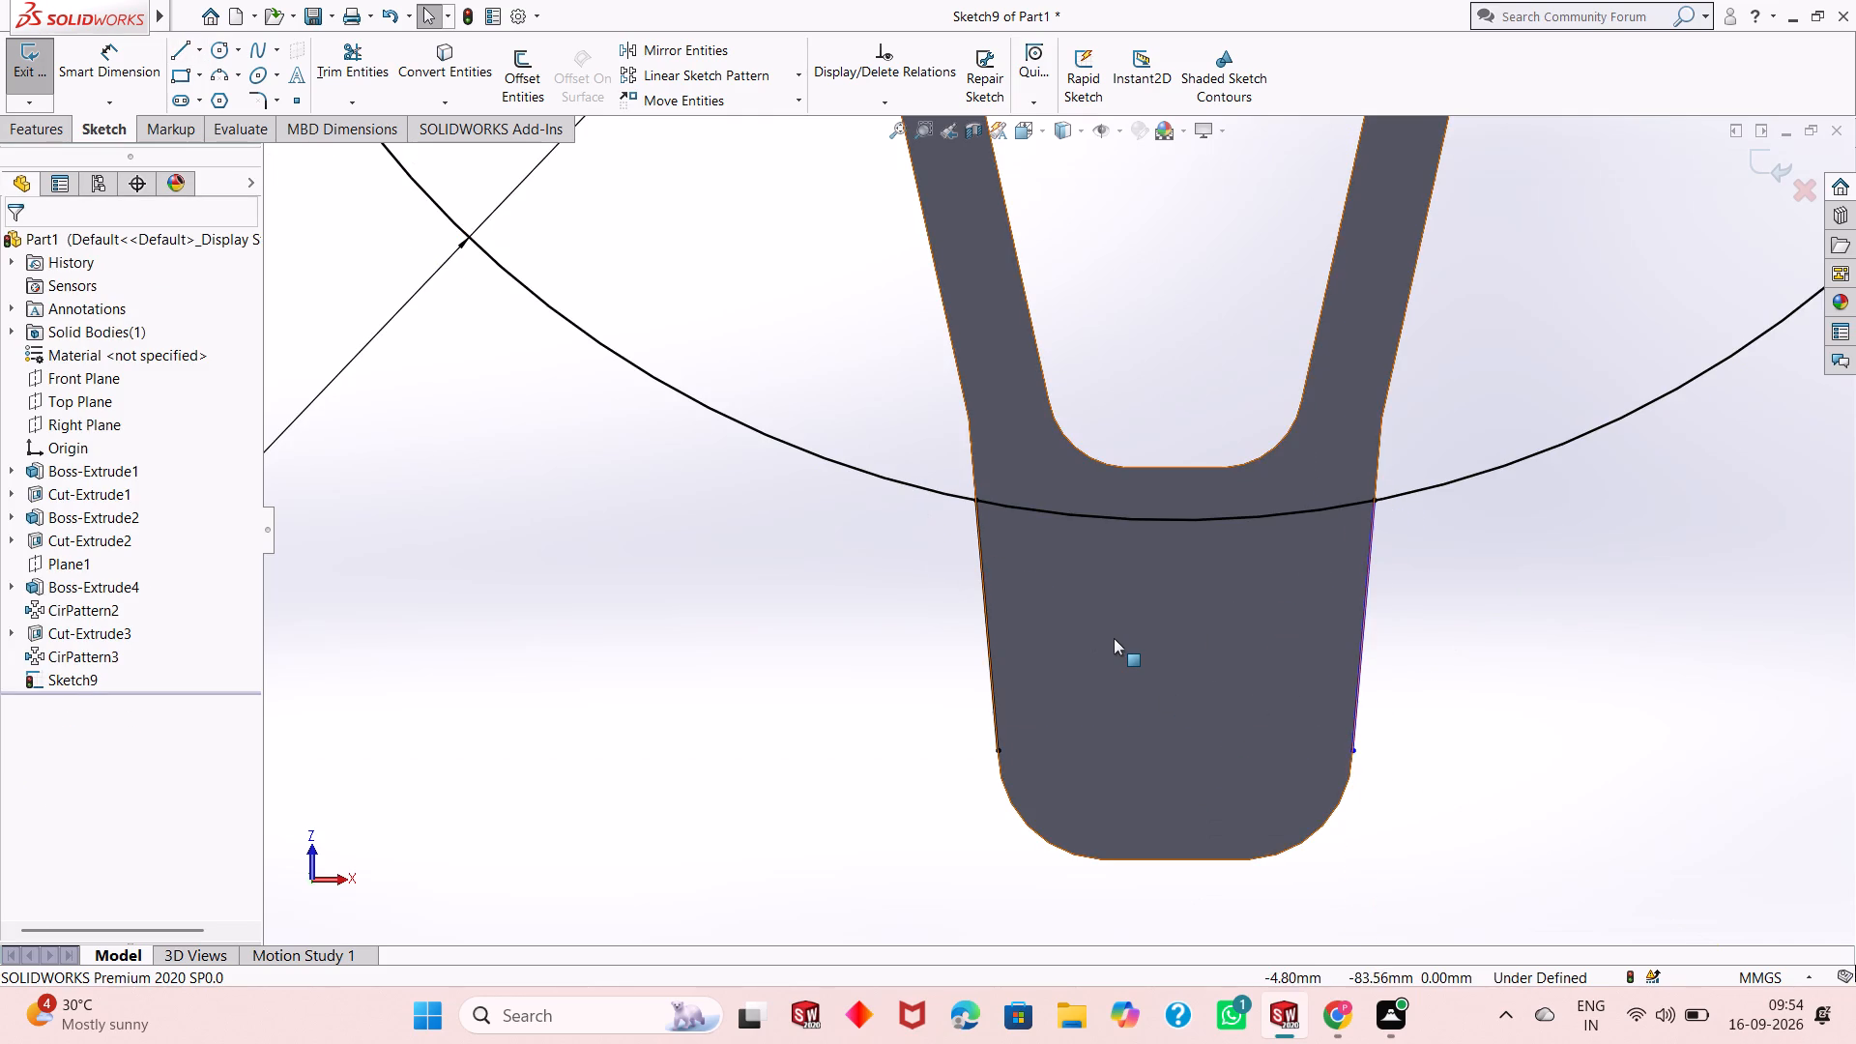
Sketch a horizontal line about 10.9 mm long over the straight outer tip edge of the arm, between the two rounded corners.
key("l")
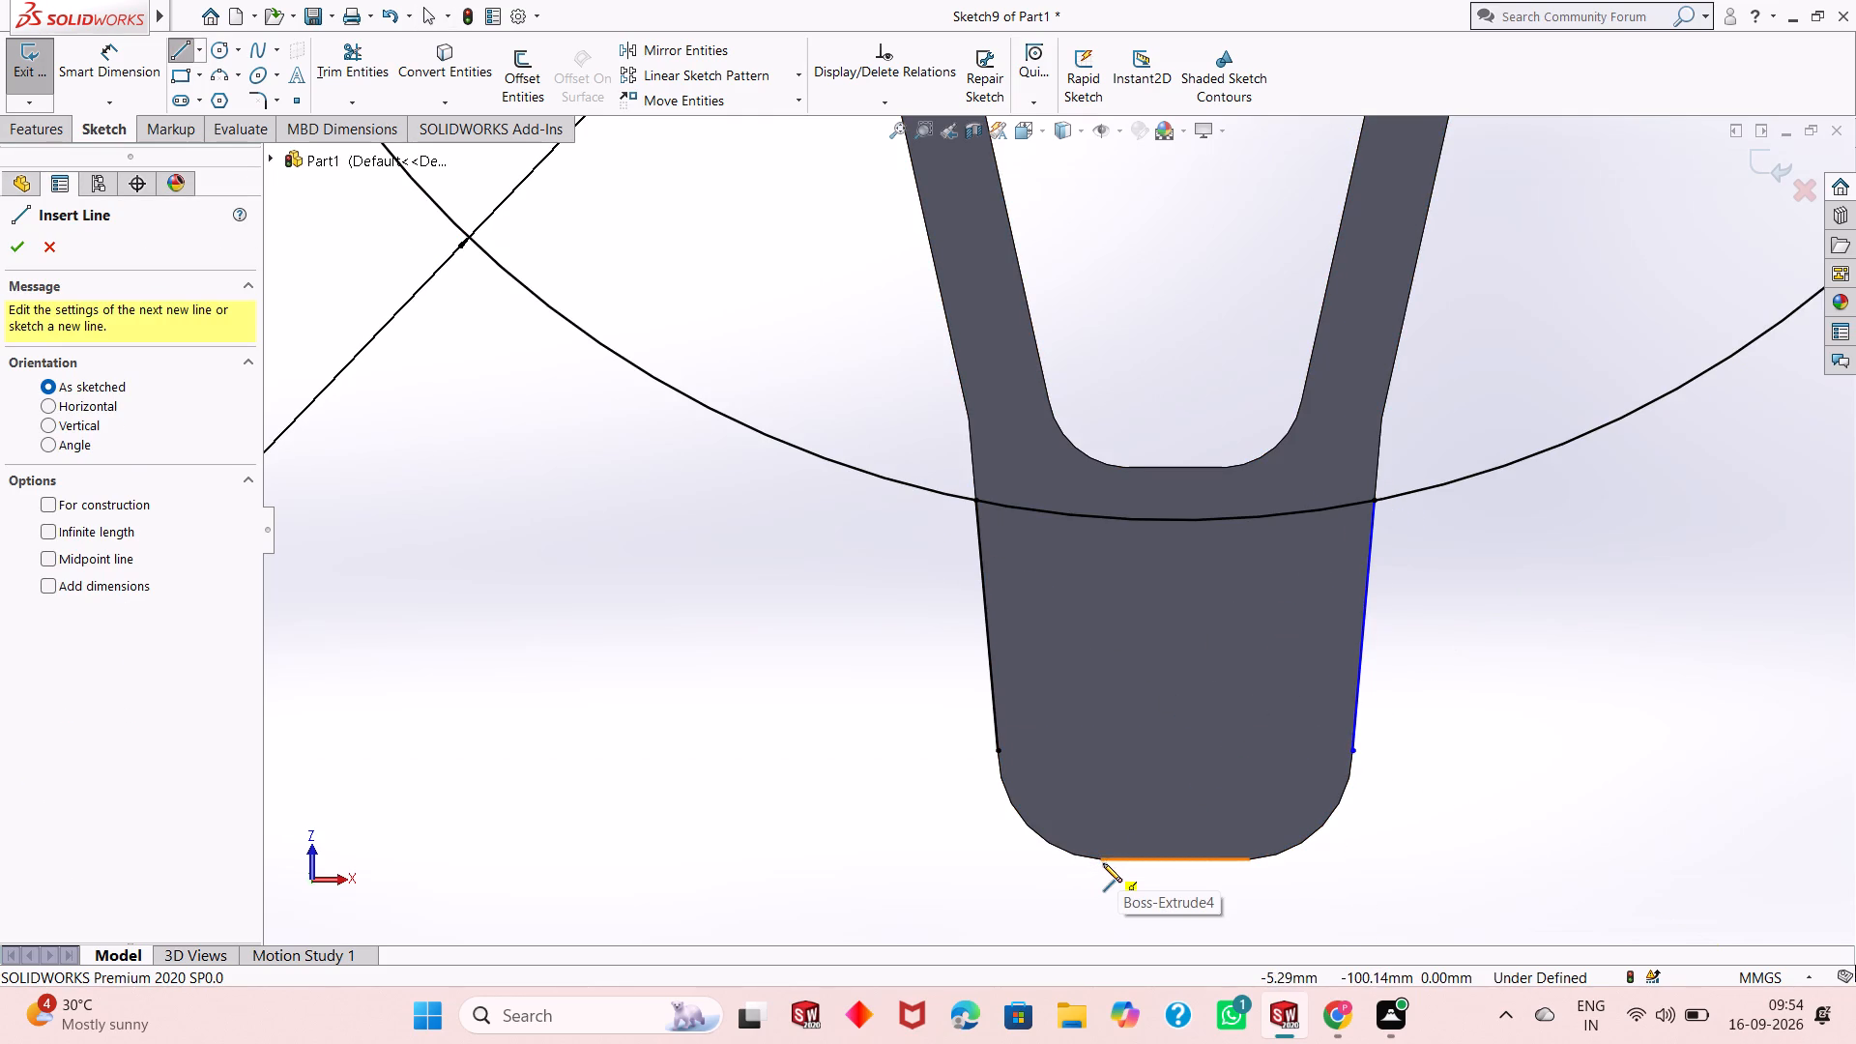
left_click(1102, 859)
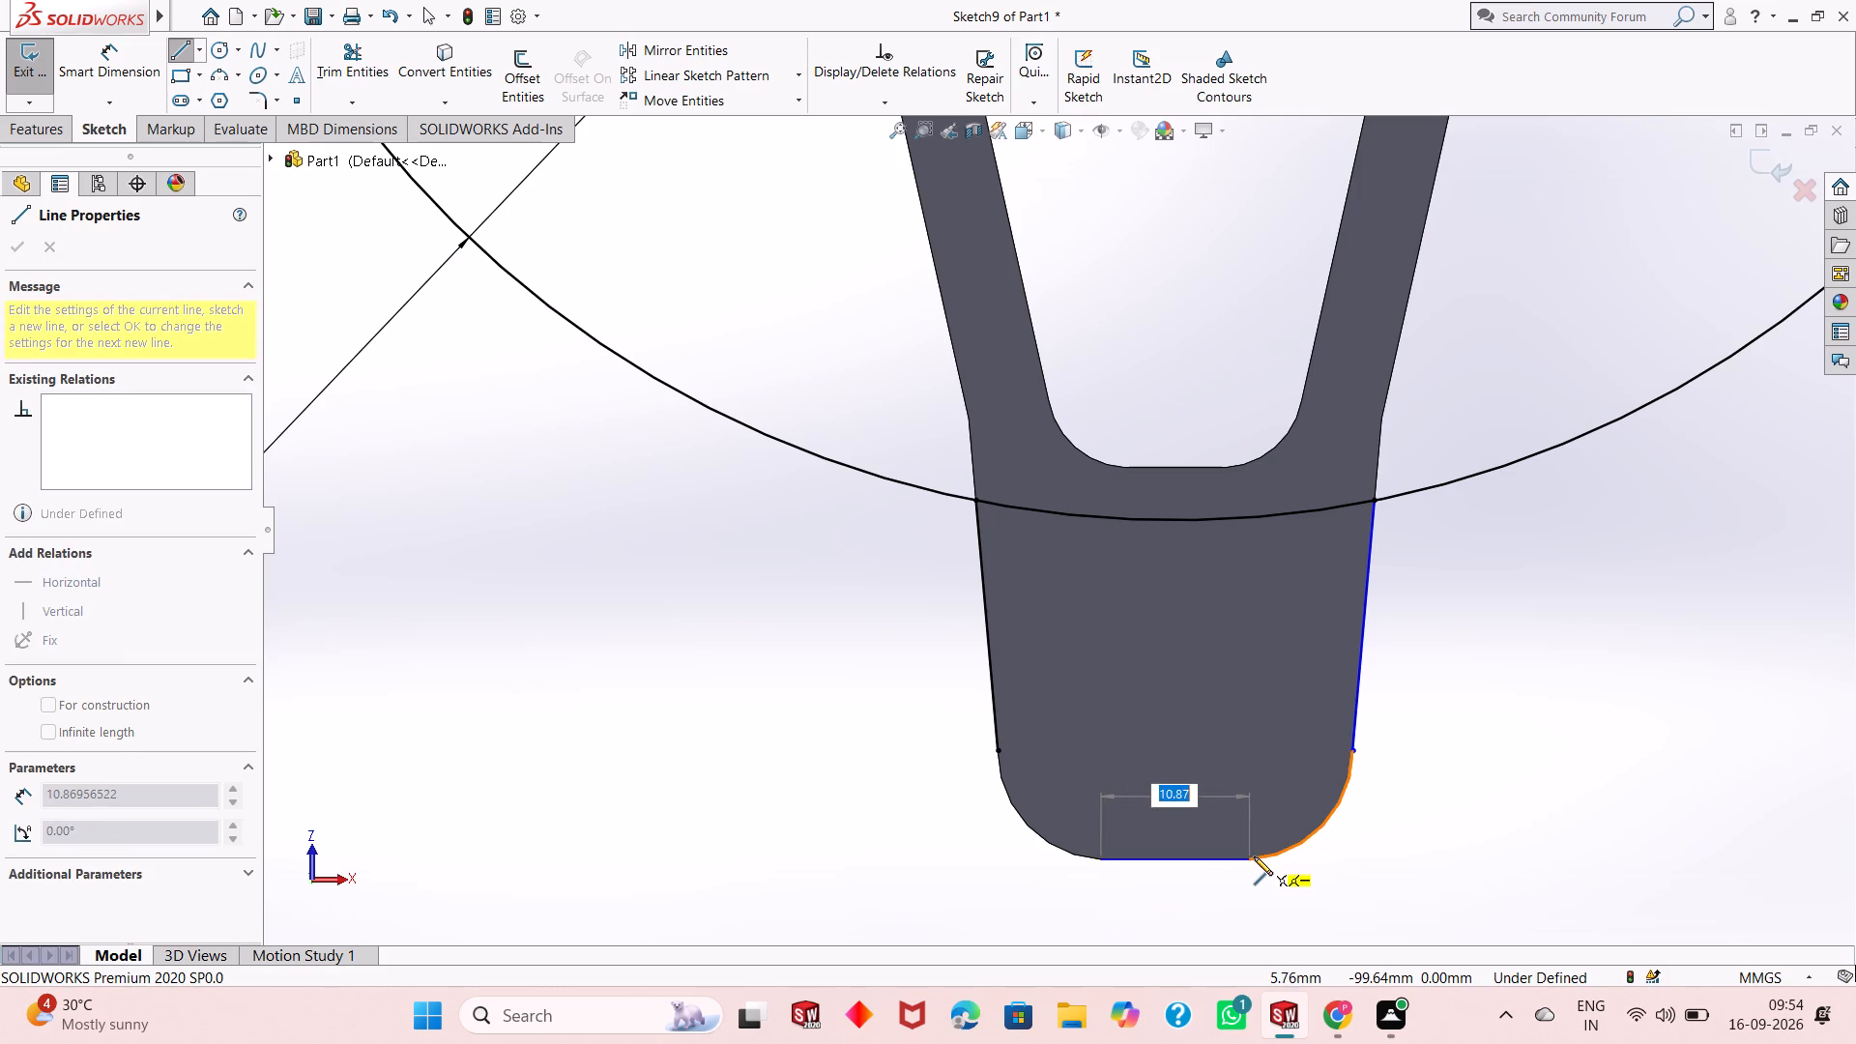
left_click(1251, 858)
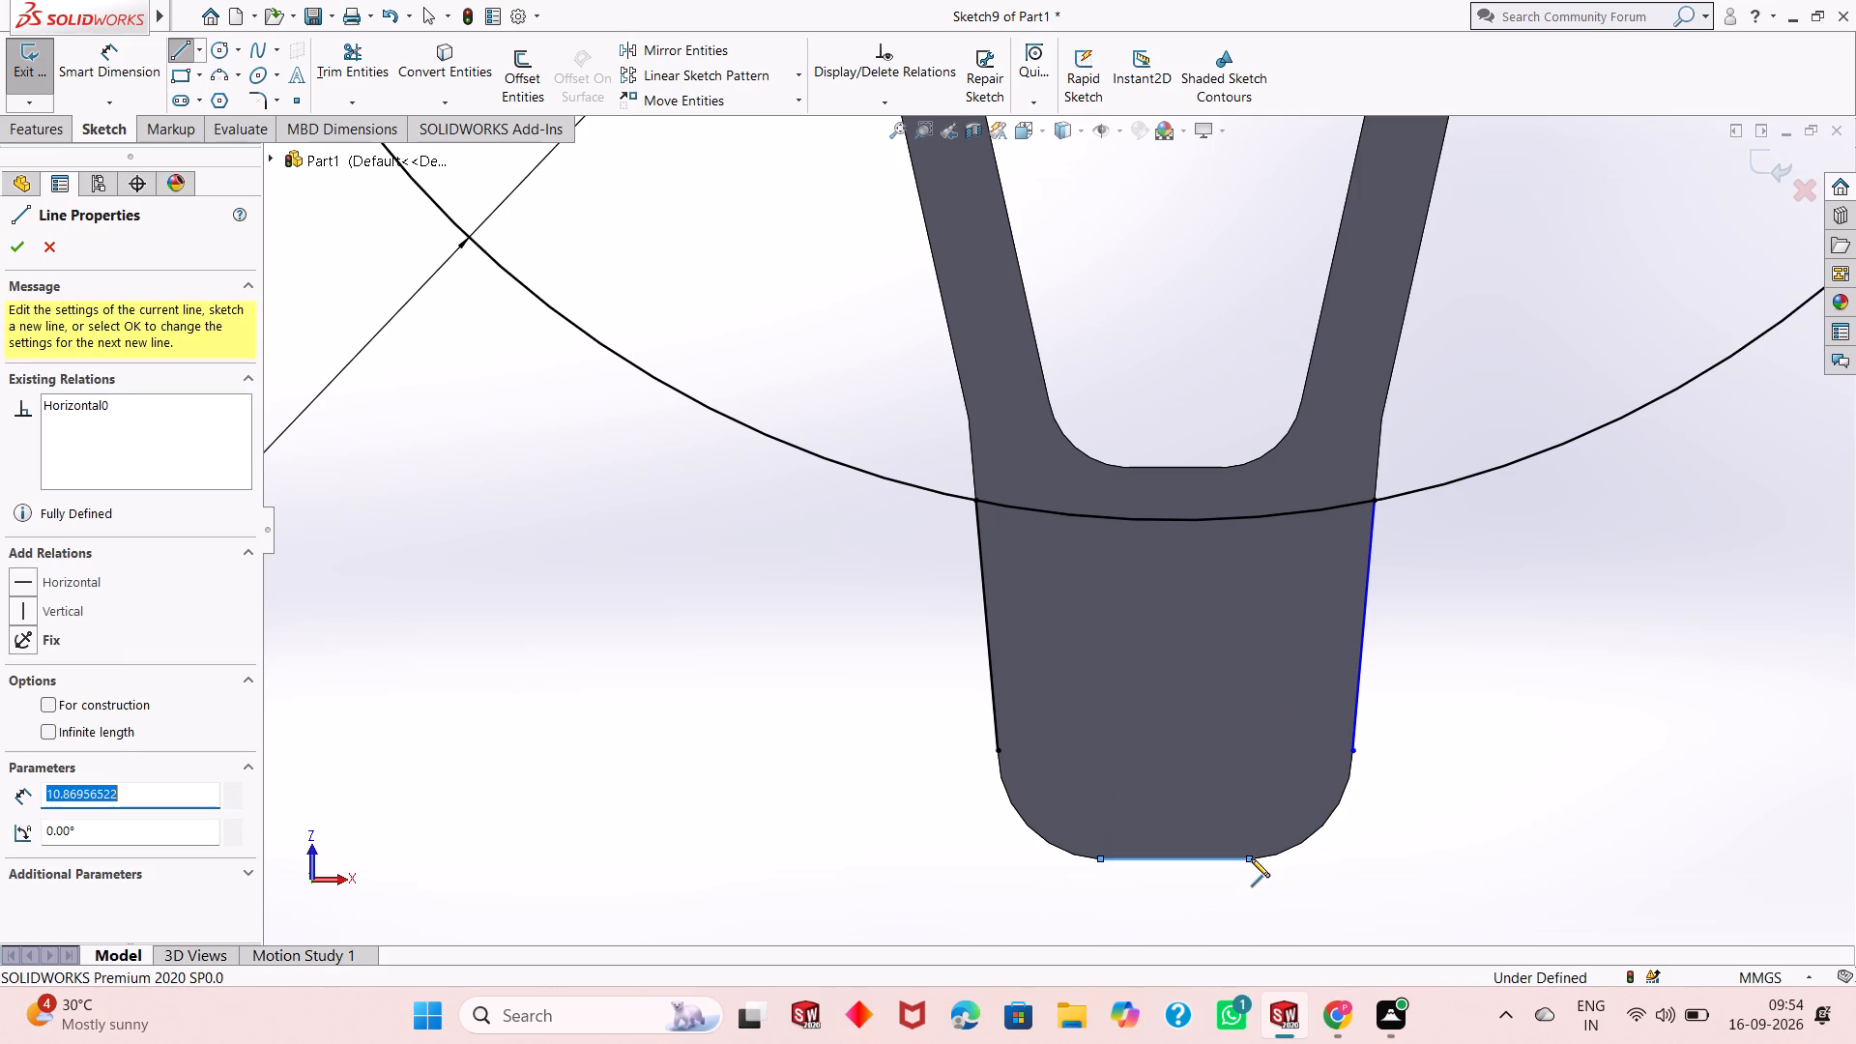
key("Escape")
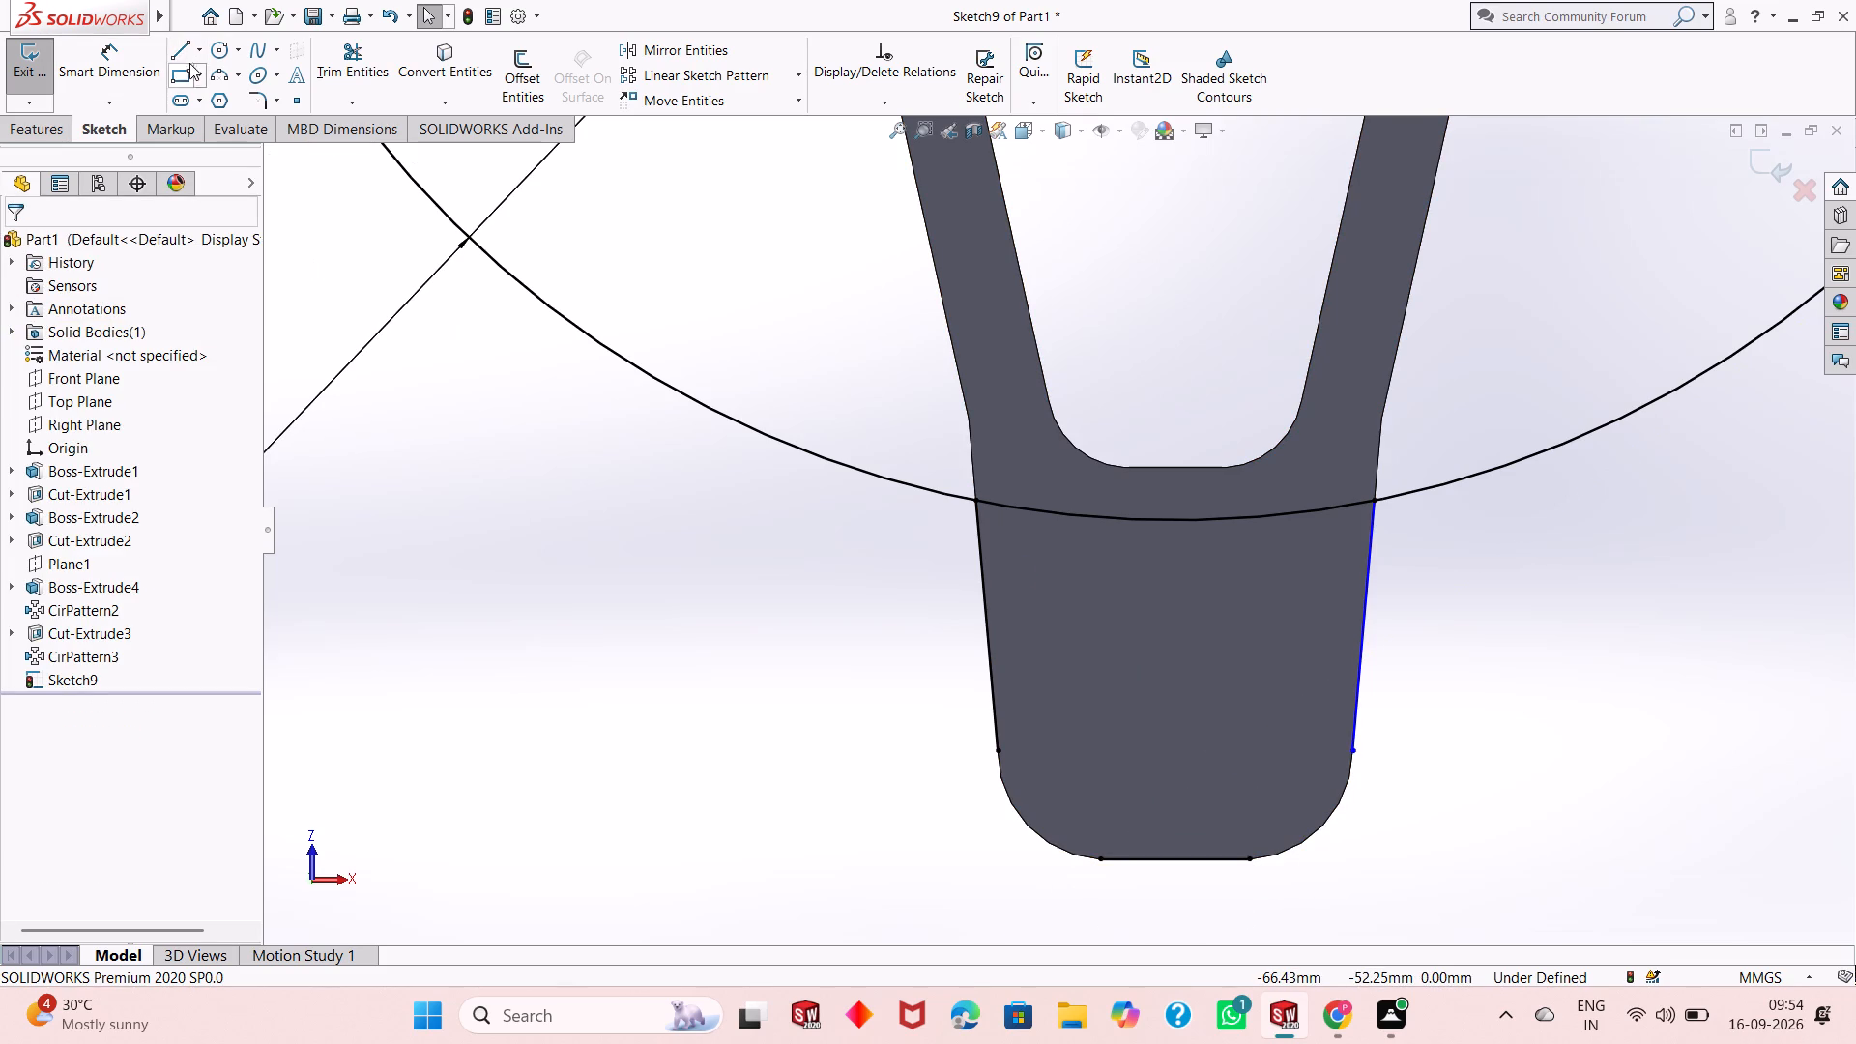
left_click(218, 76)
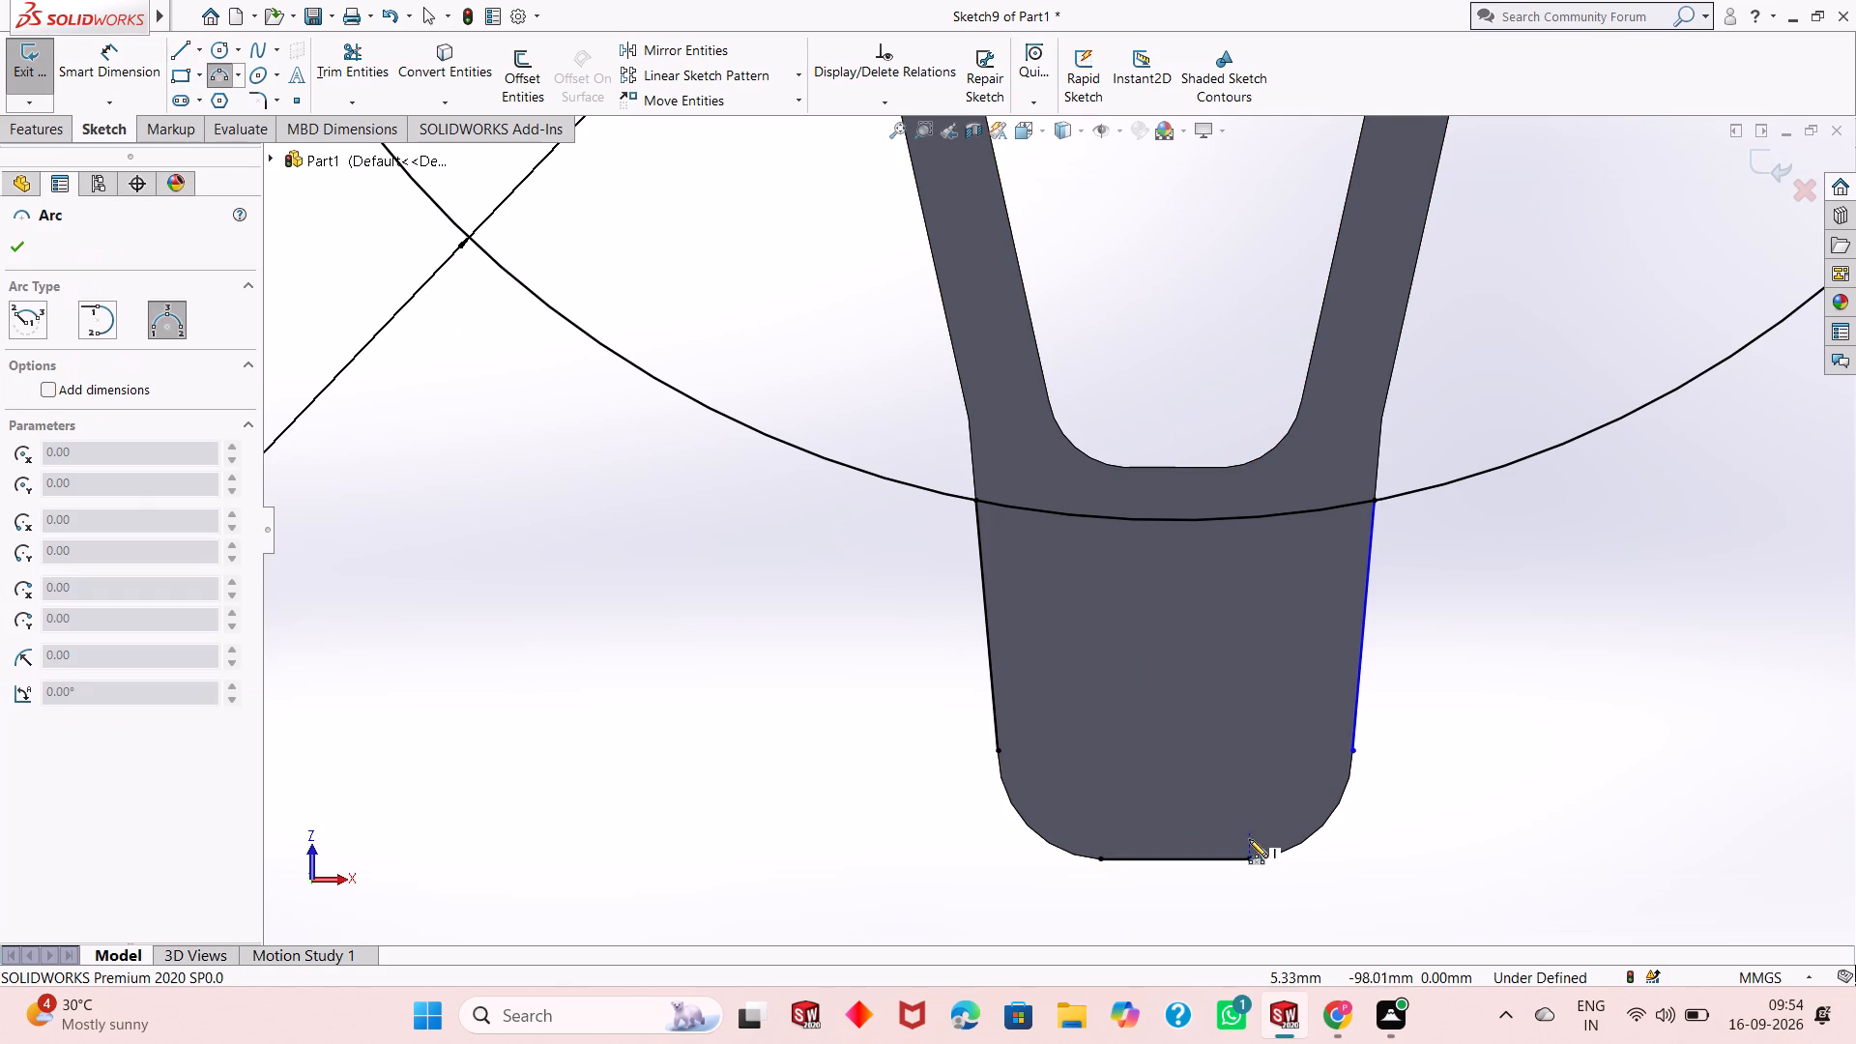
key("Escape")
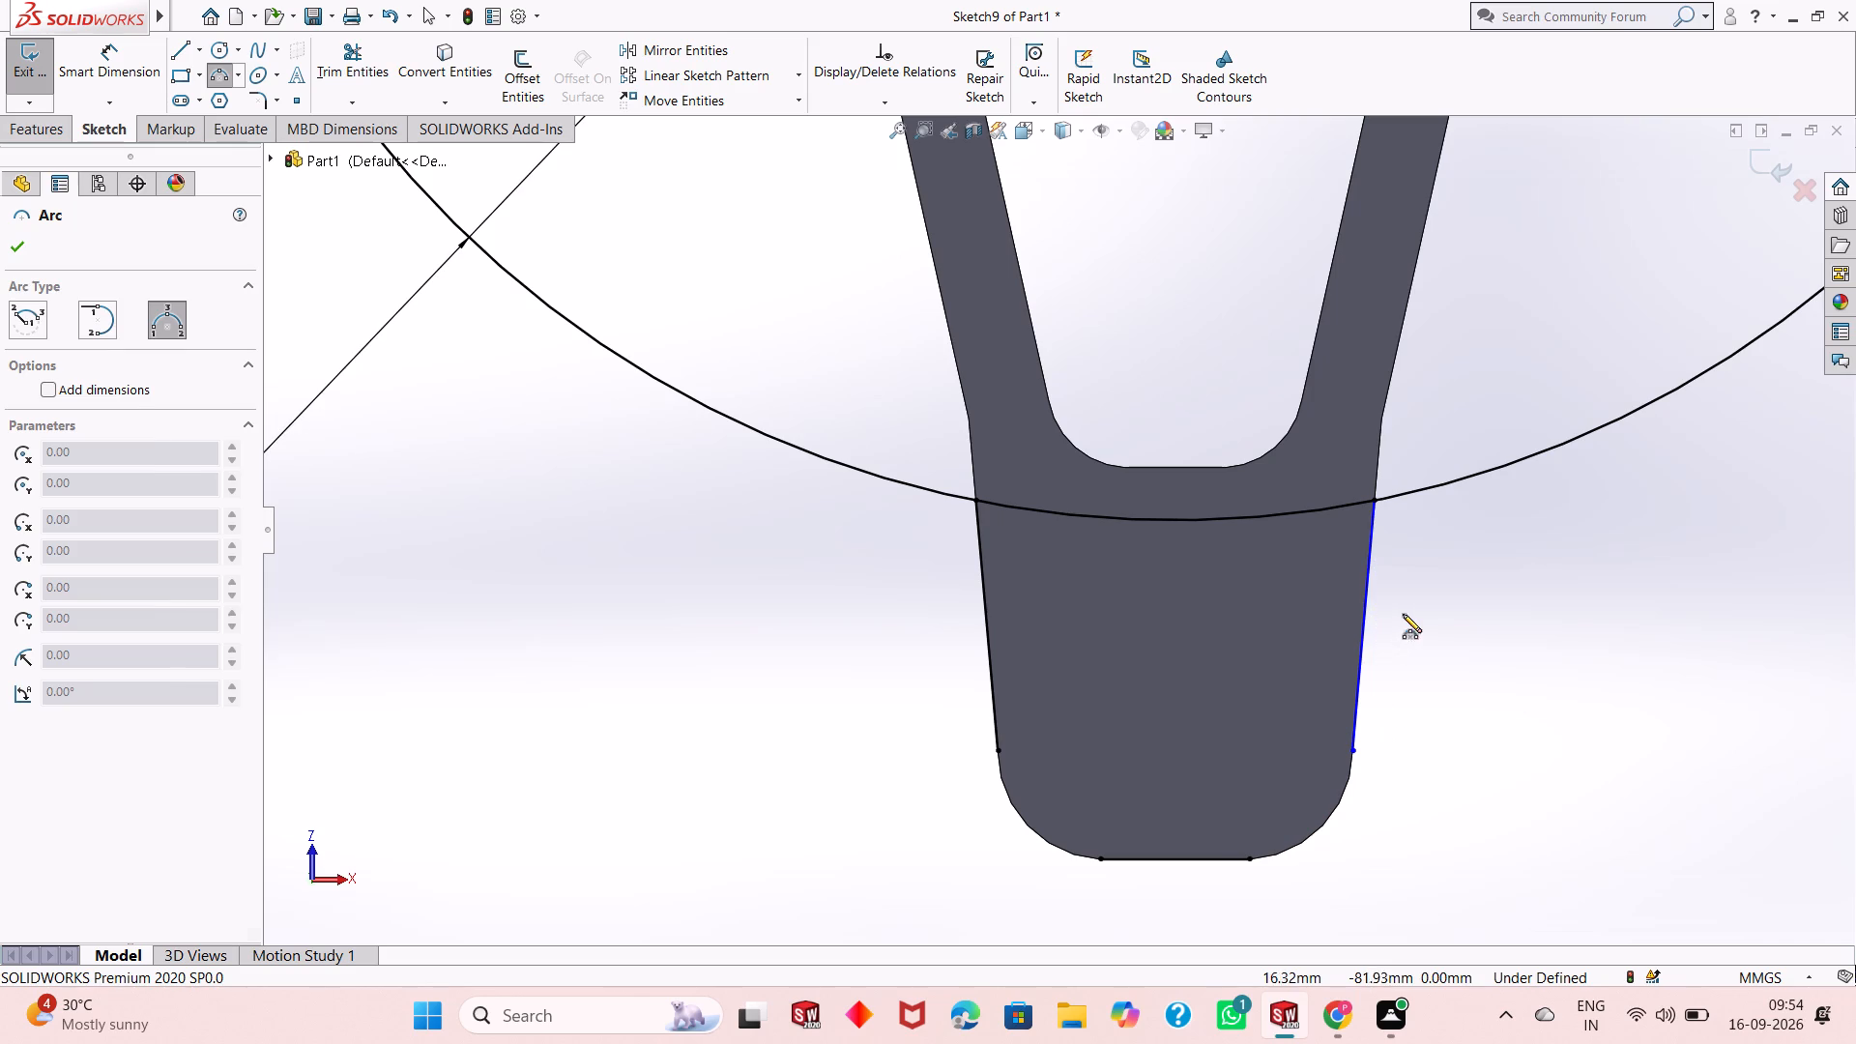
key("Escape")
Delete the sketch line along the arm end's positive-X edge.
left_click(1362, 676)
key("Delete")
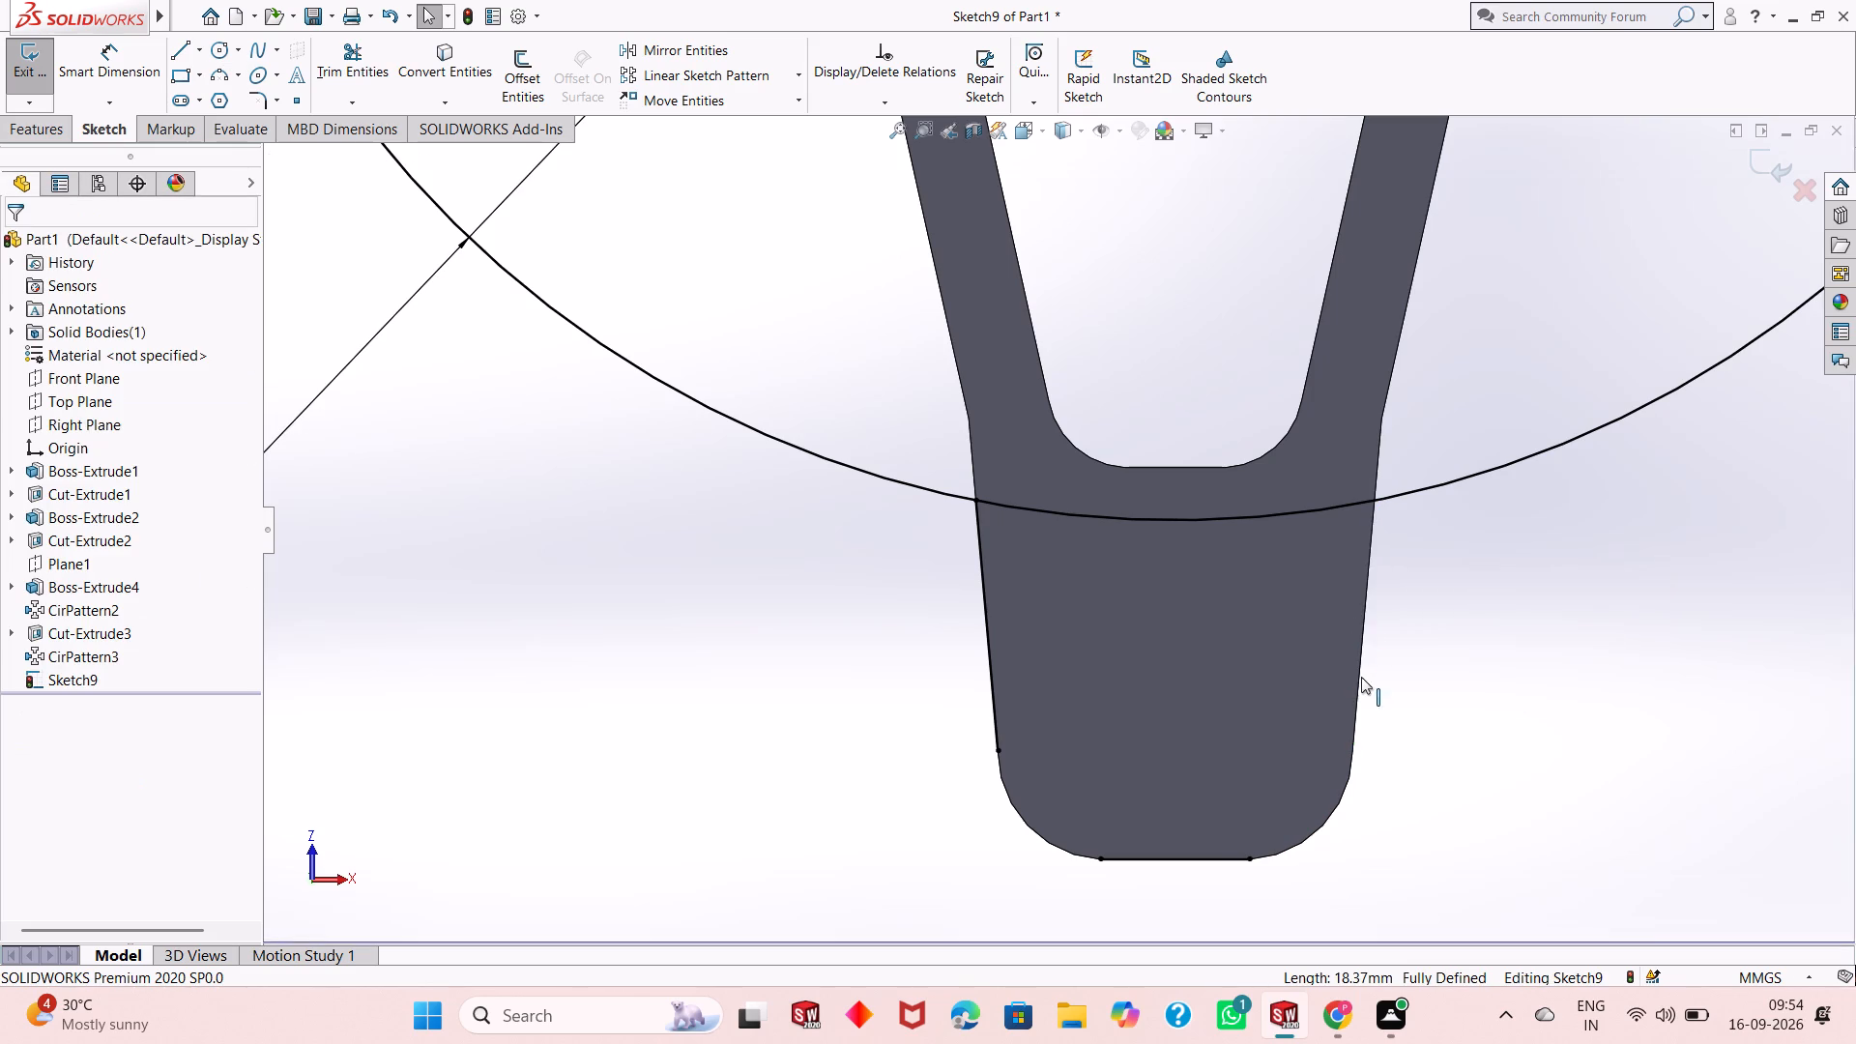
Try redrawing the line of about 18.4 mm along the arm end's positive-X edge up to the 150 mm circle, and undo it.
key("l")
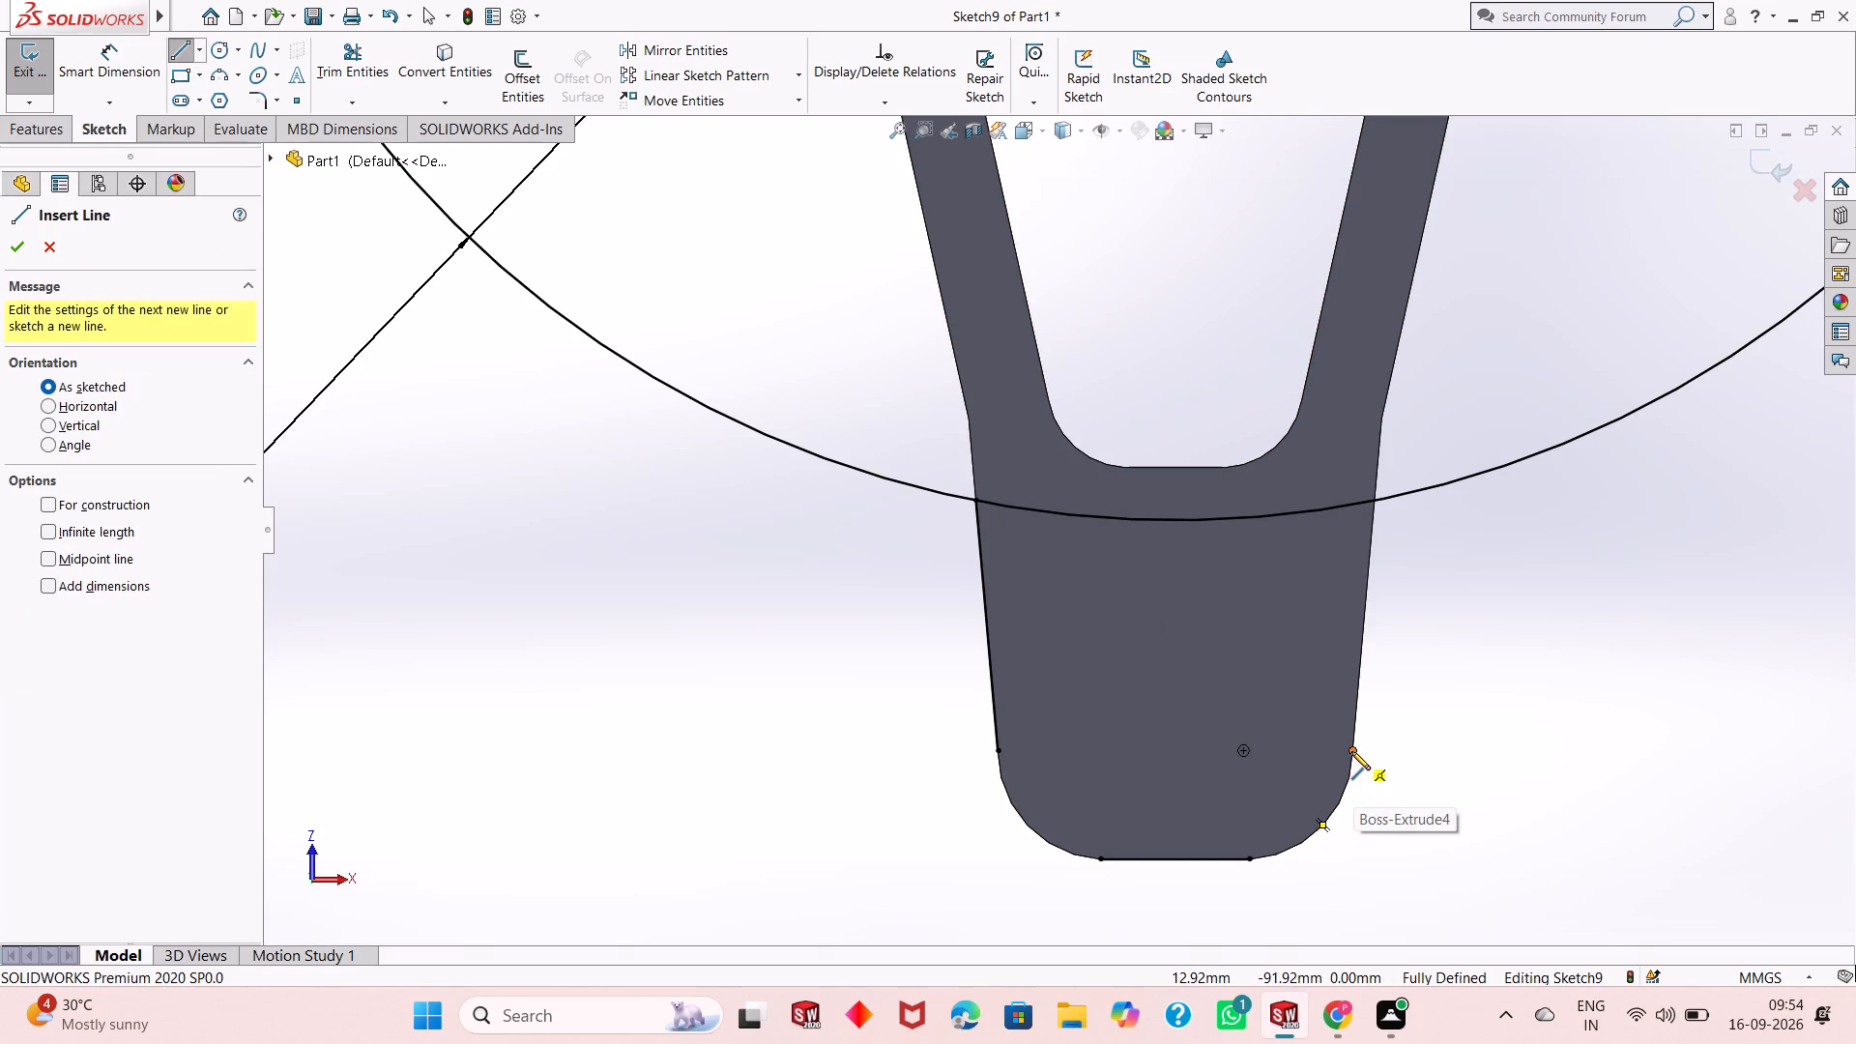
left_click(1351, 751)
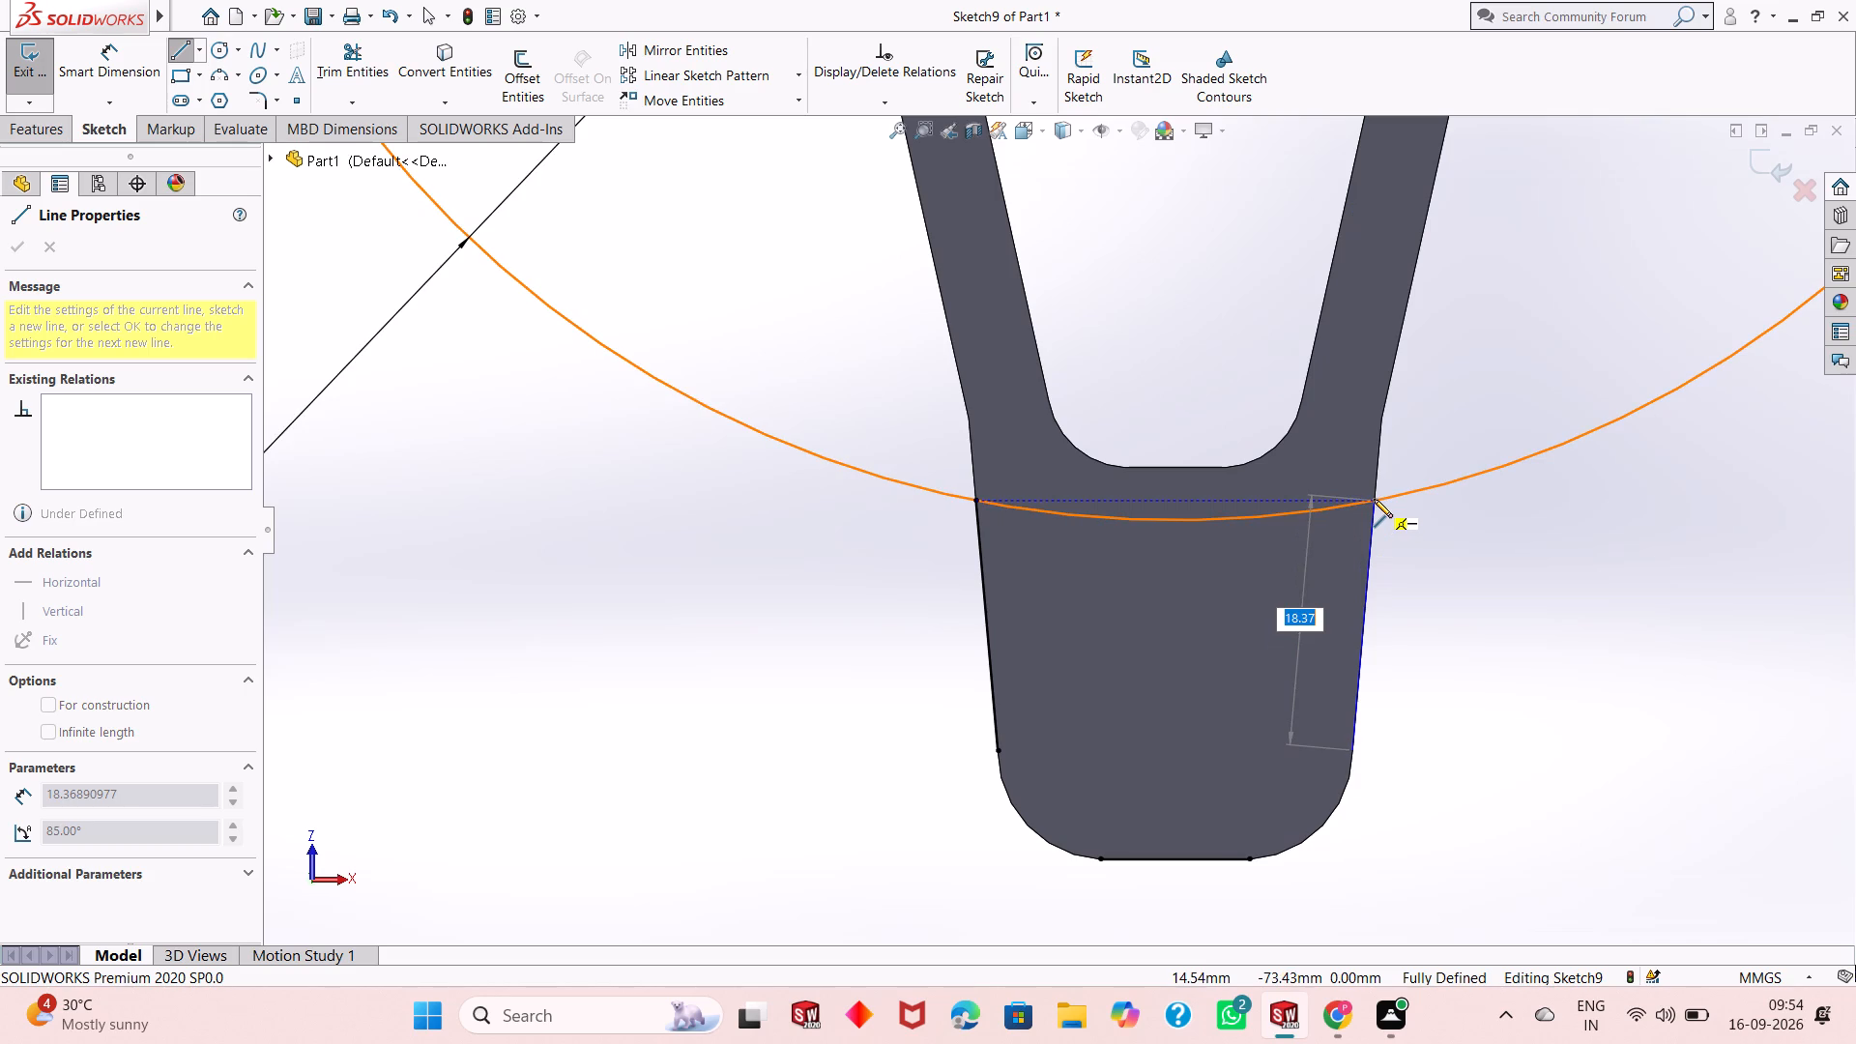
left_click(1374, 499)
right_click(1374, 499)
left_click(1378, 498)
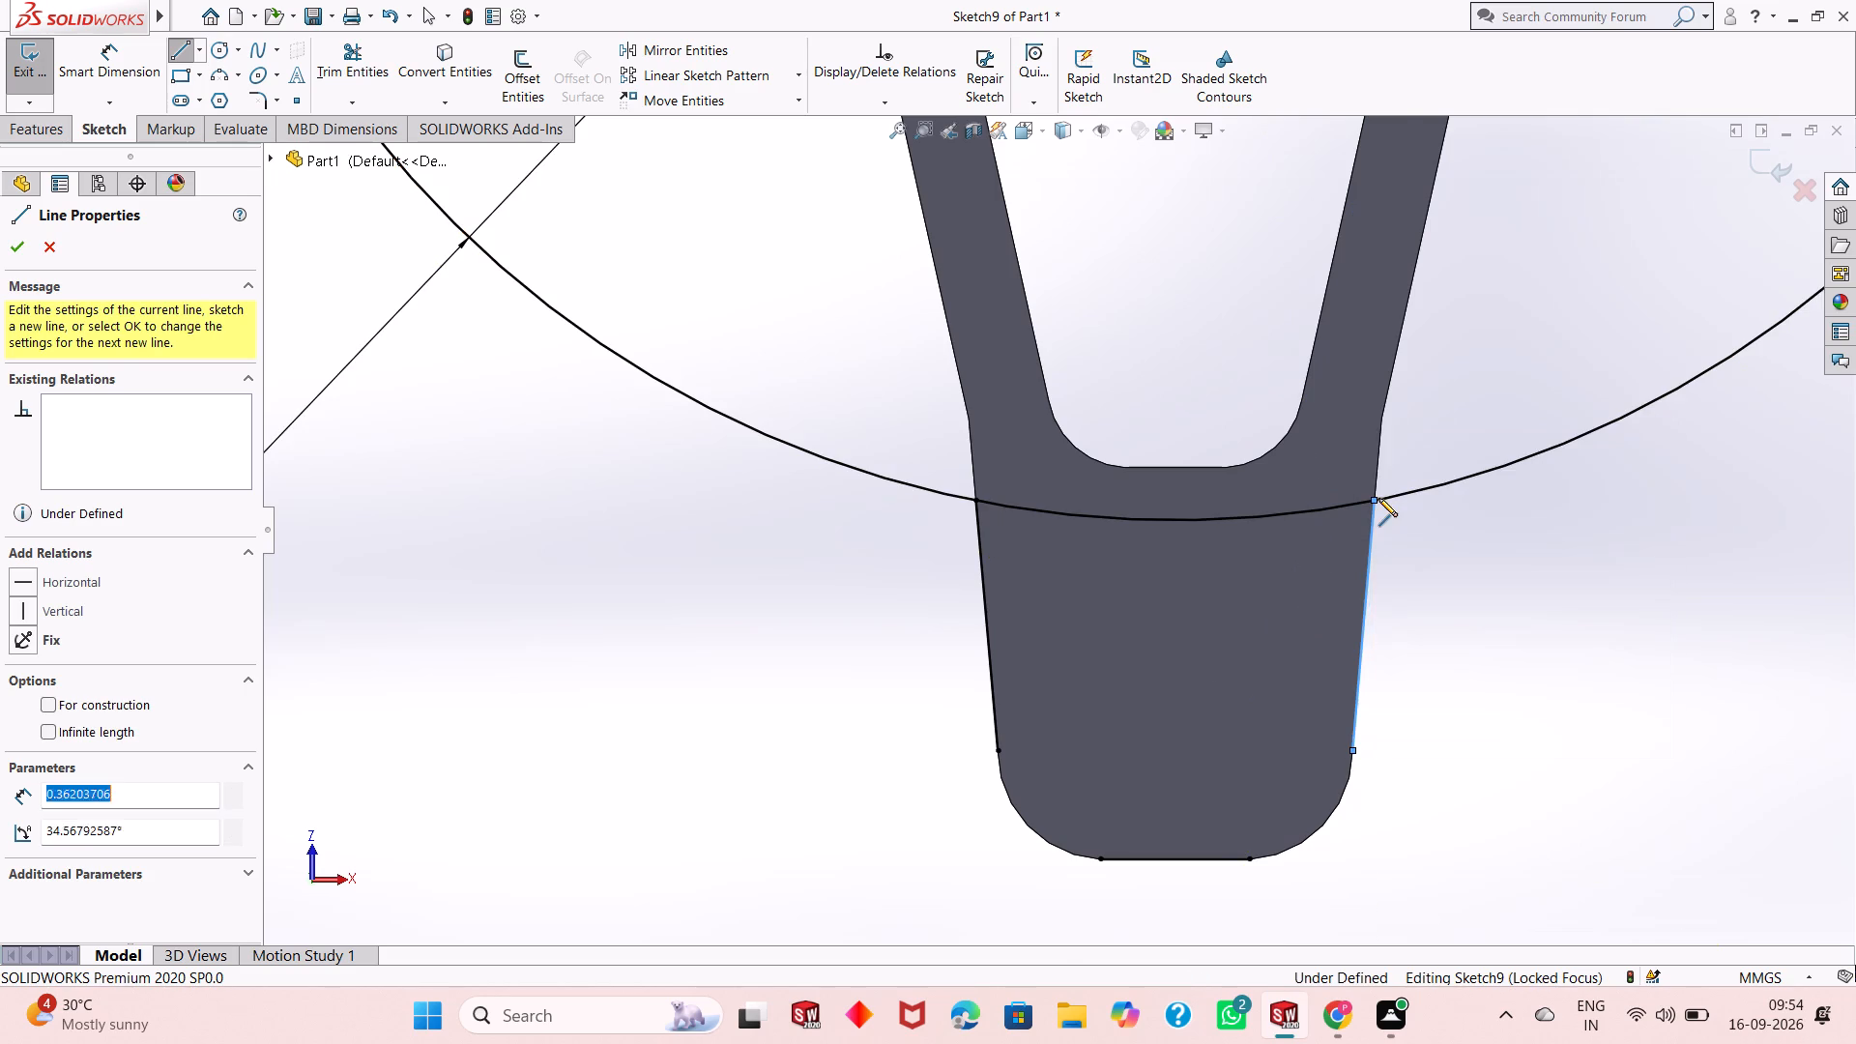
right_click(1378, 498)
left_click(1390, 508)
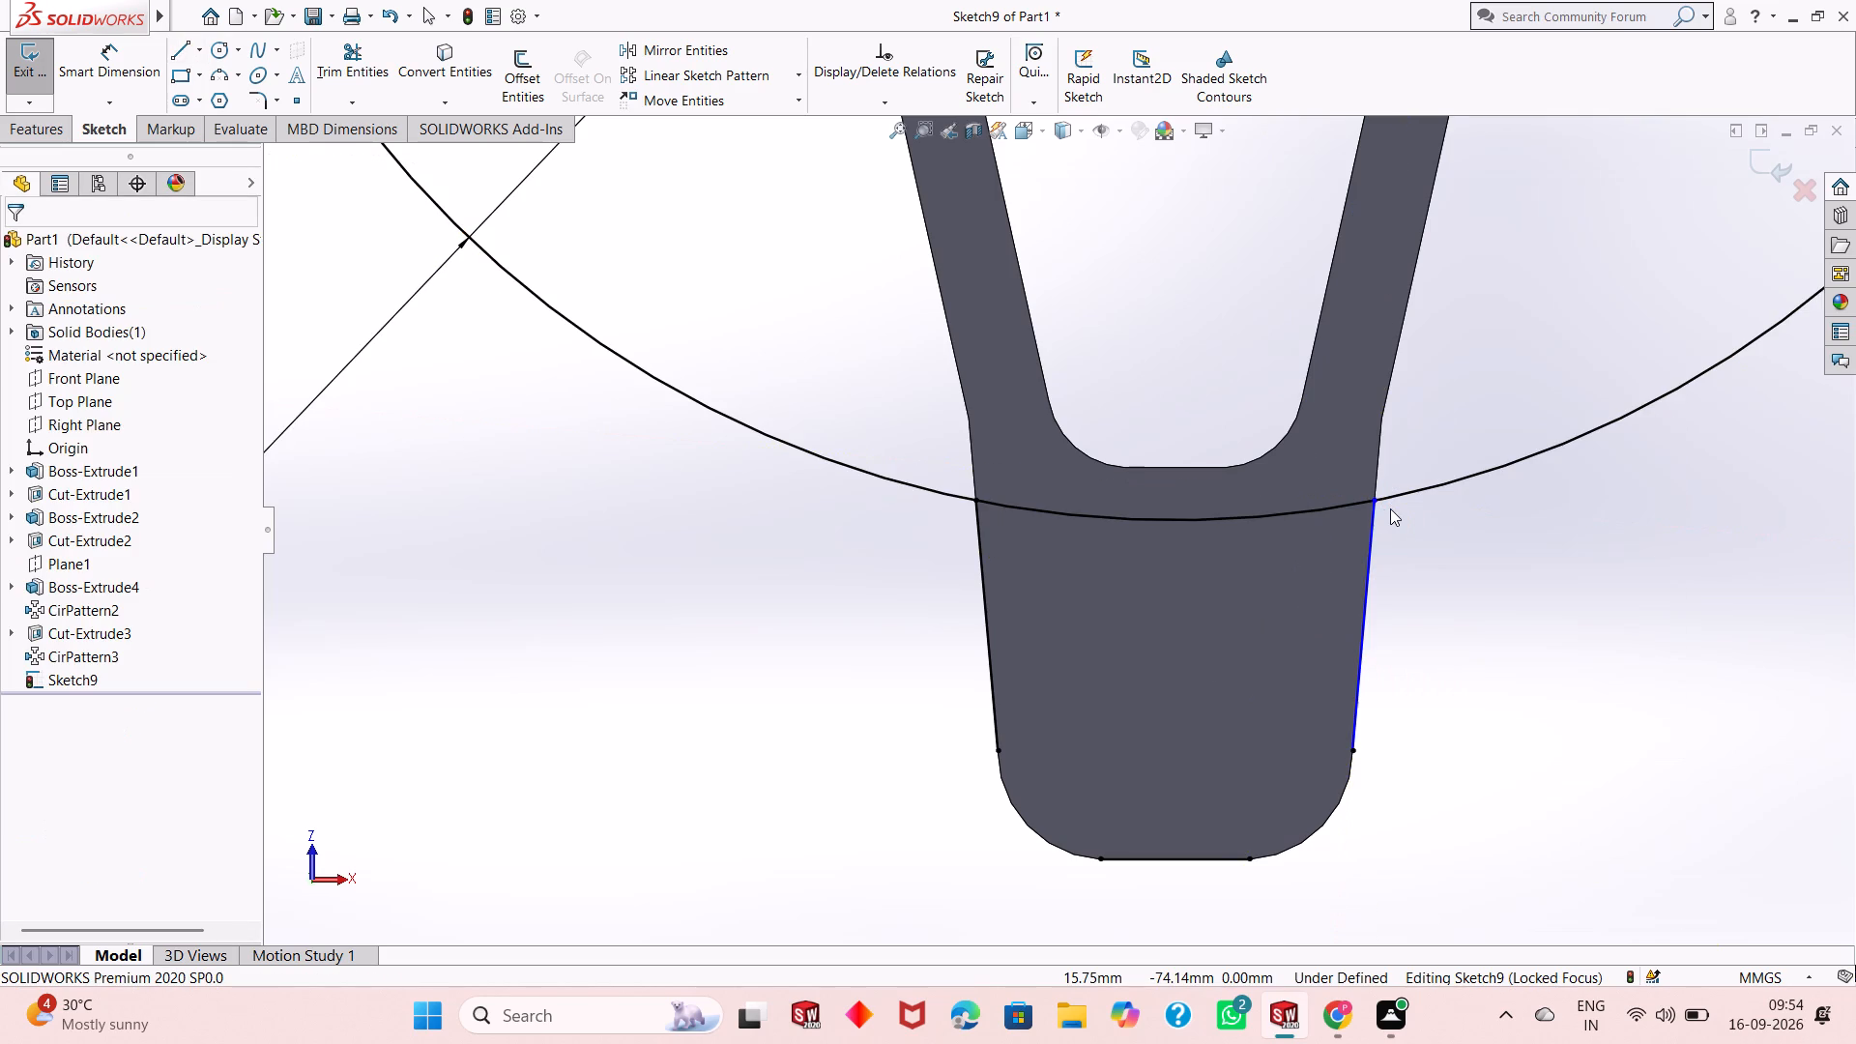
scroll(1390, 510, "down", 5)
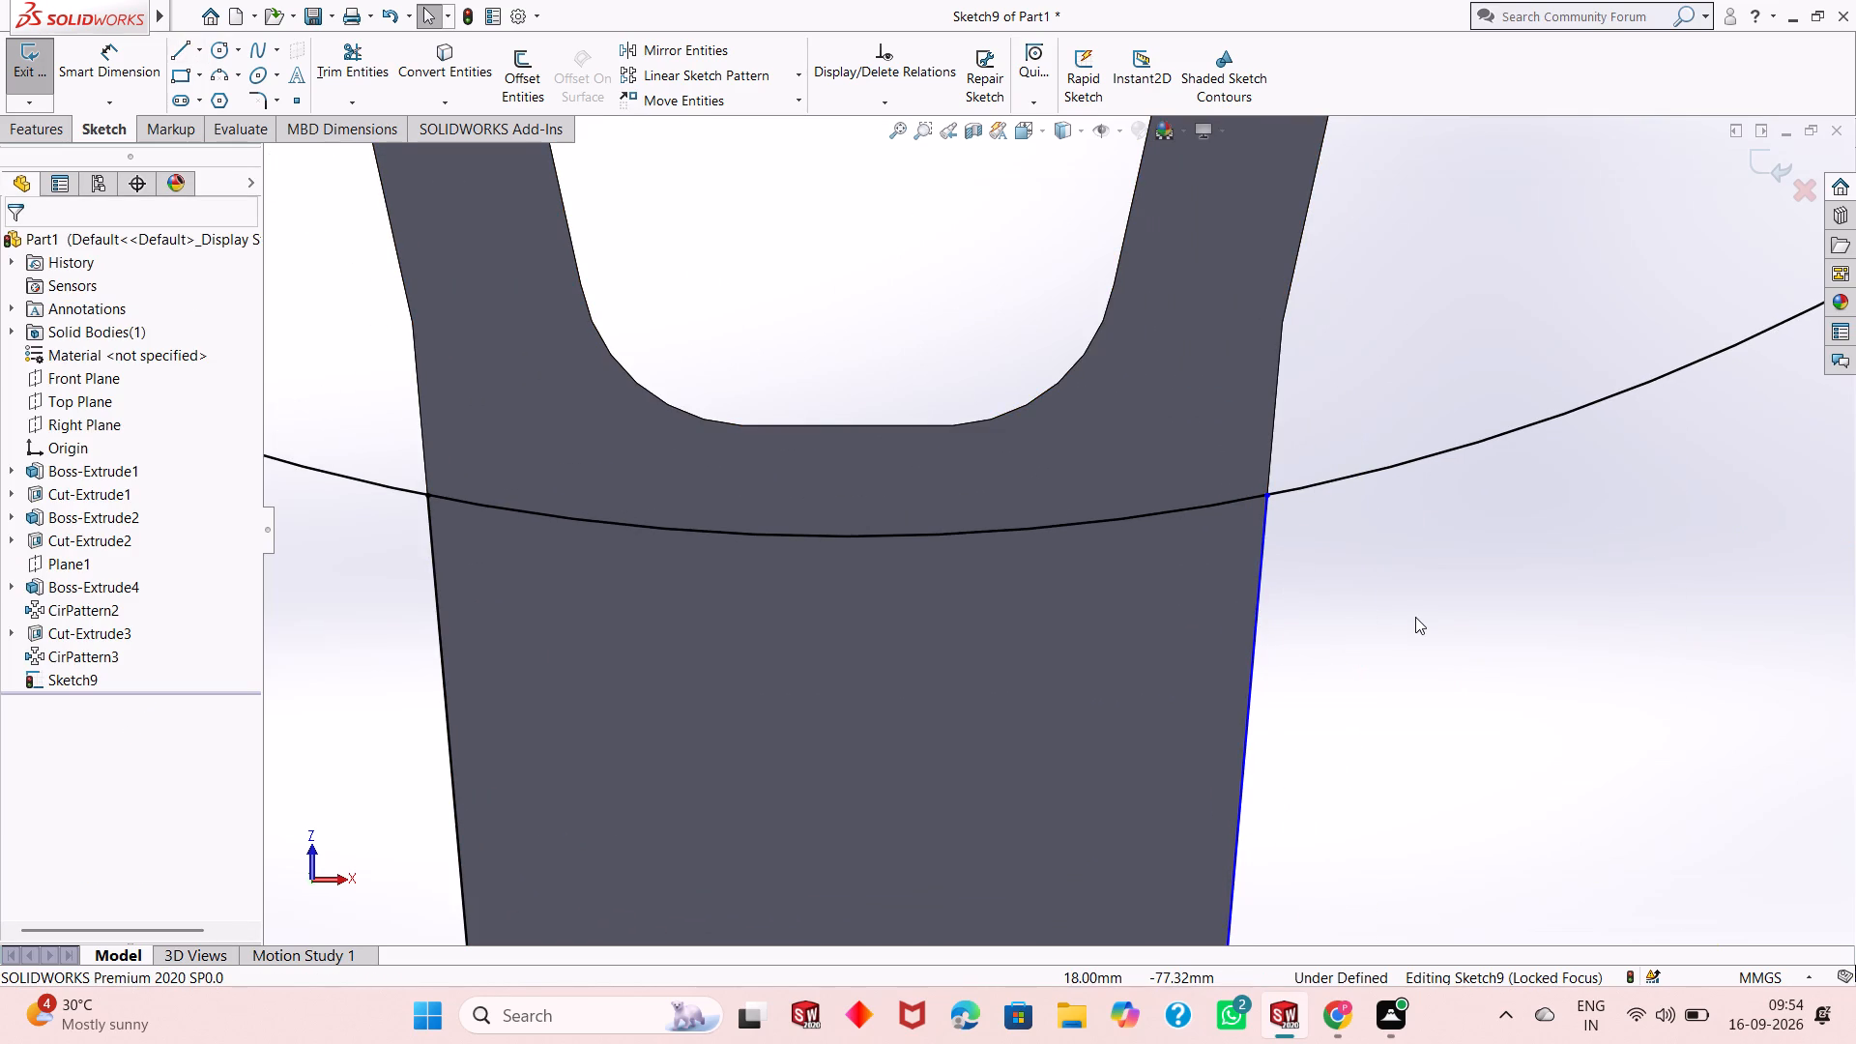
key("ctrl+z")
Sketch a line about 18.4 mm long along the arm end's positive-X edge, from the rounded corner up to the 150 mm circle.
key("l")
scroll(1282, 635, "up", 3)
scroll(1232, 807, "down", 3)
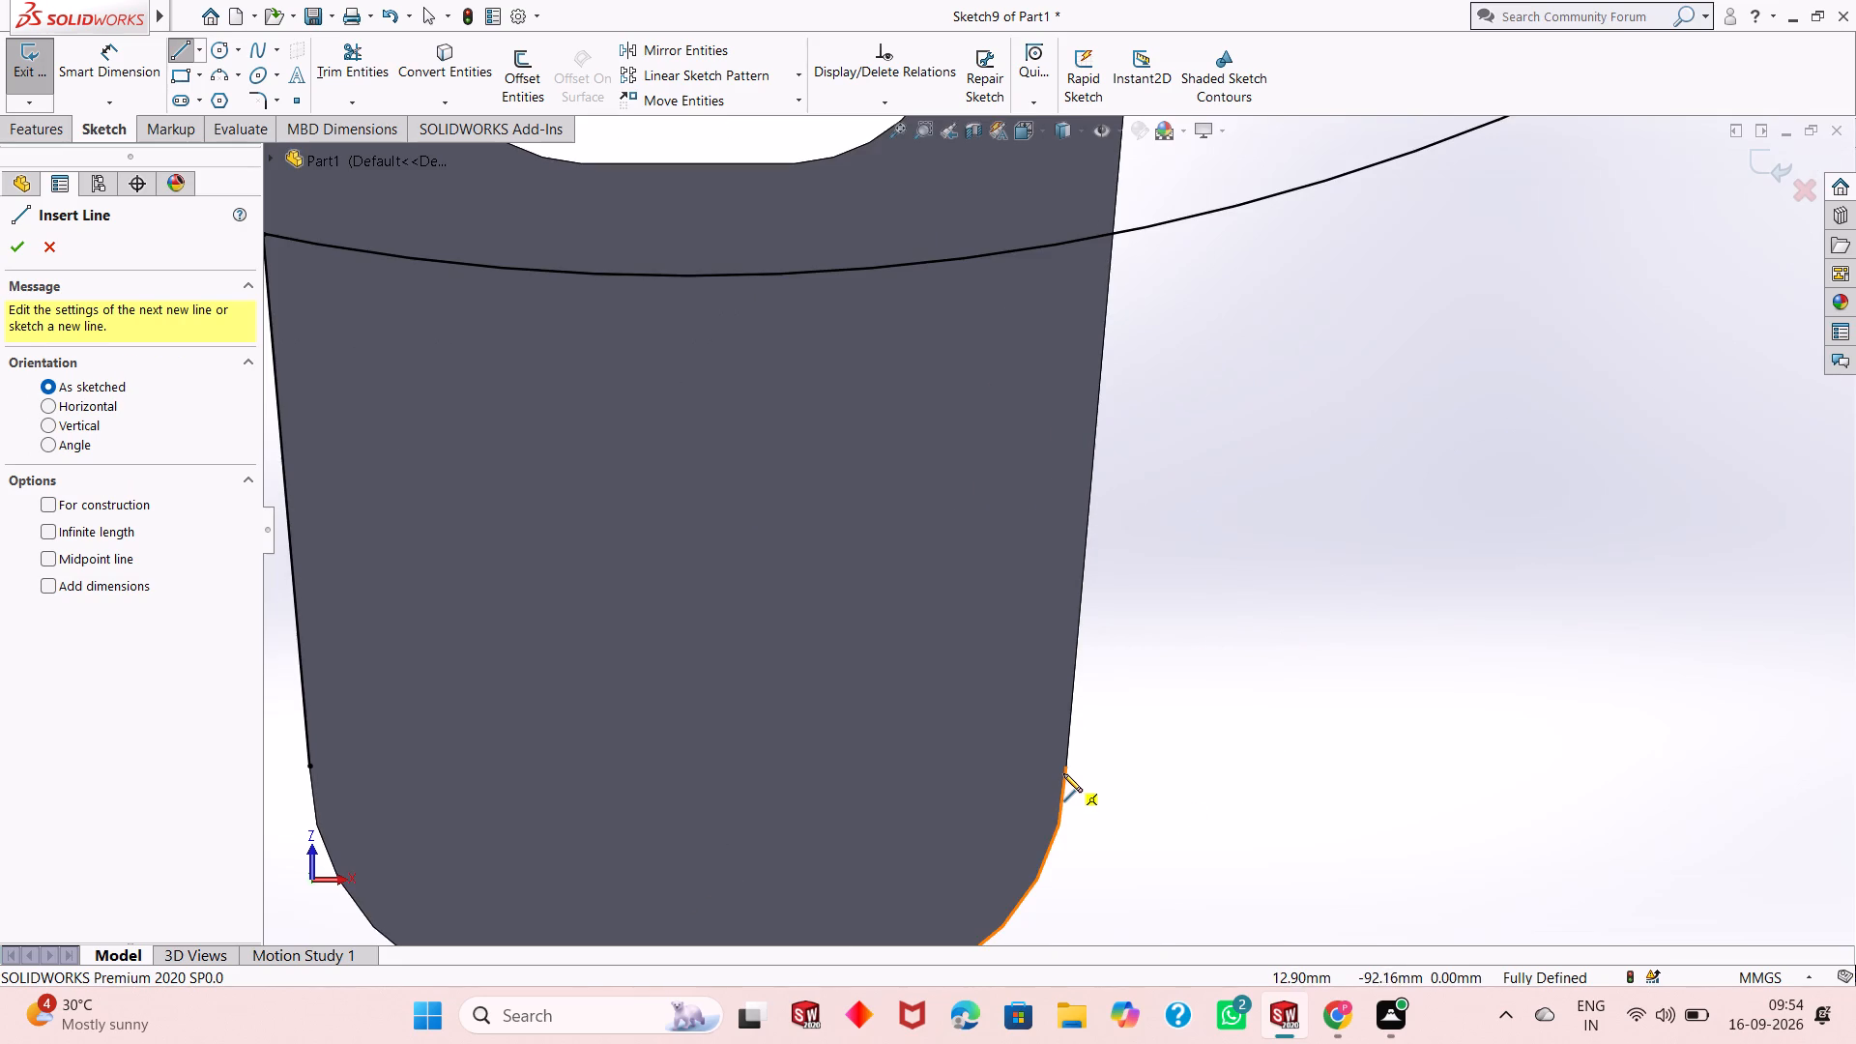
left_click(1065, 765)
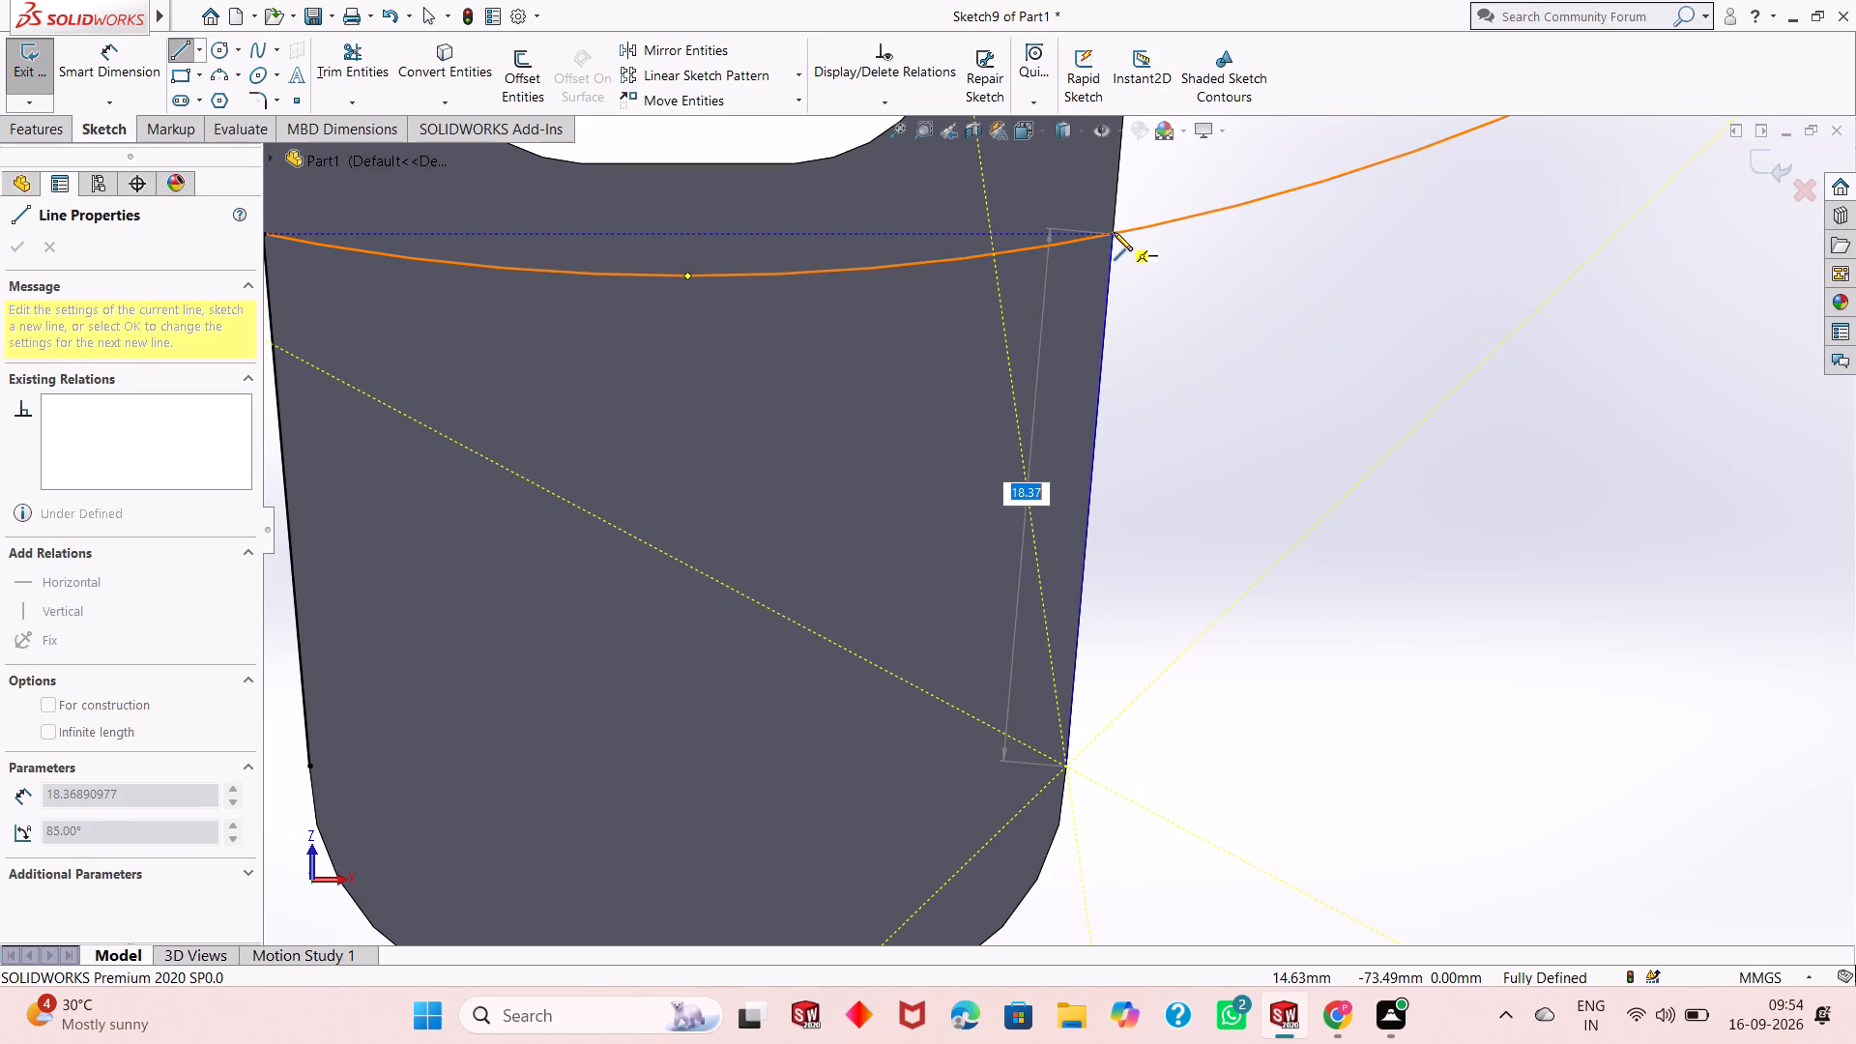
left_click(1111, 236)
right_click(1235, 244)
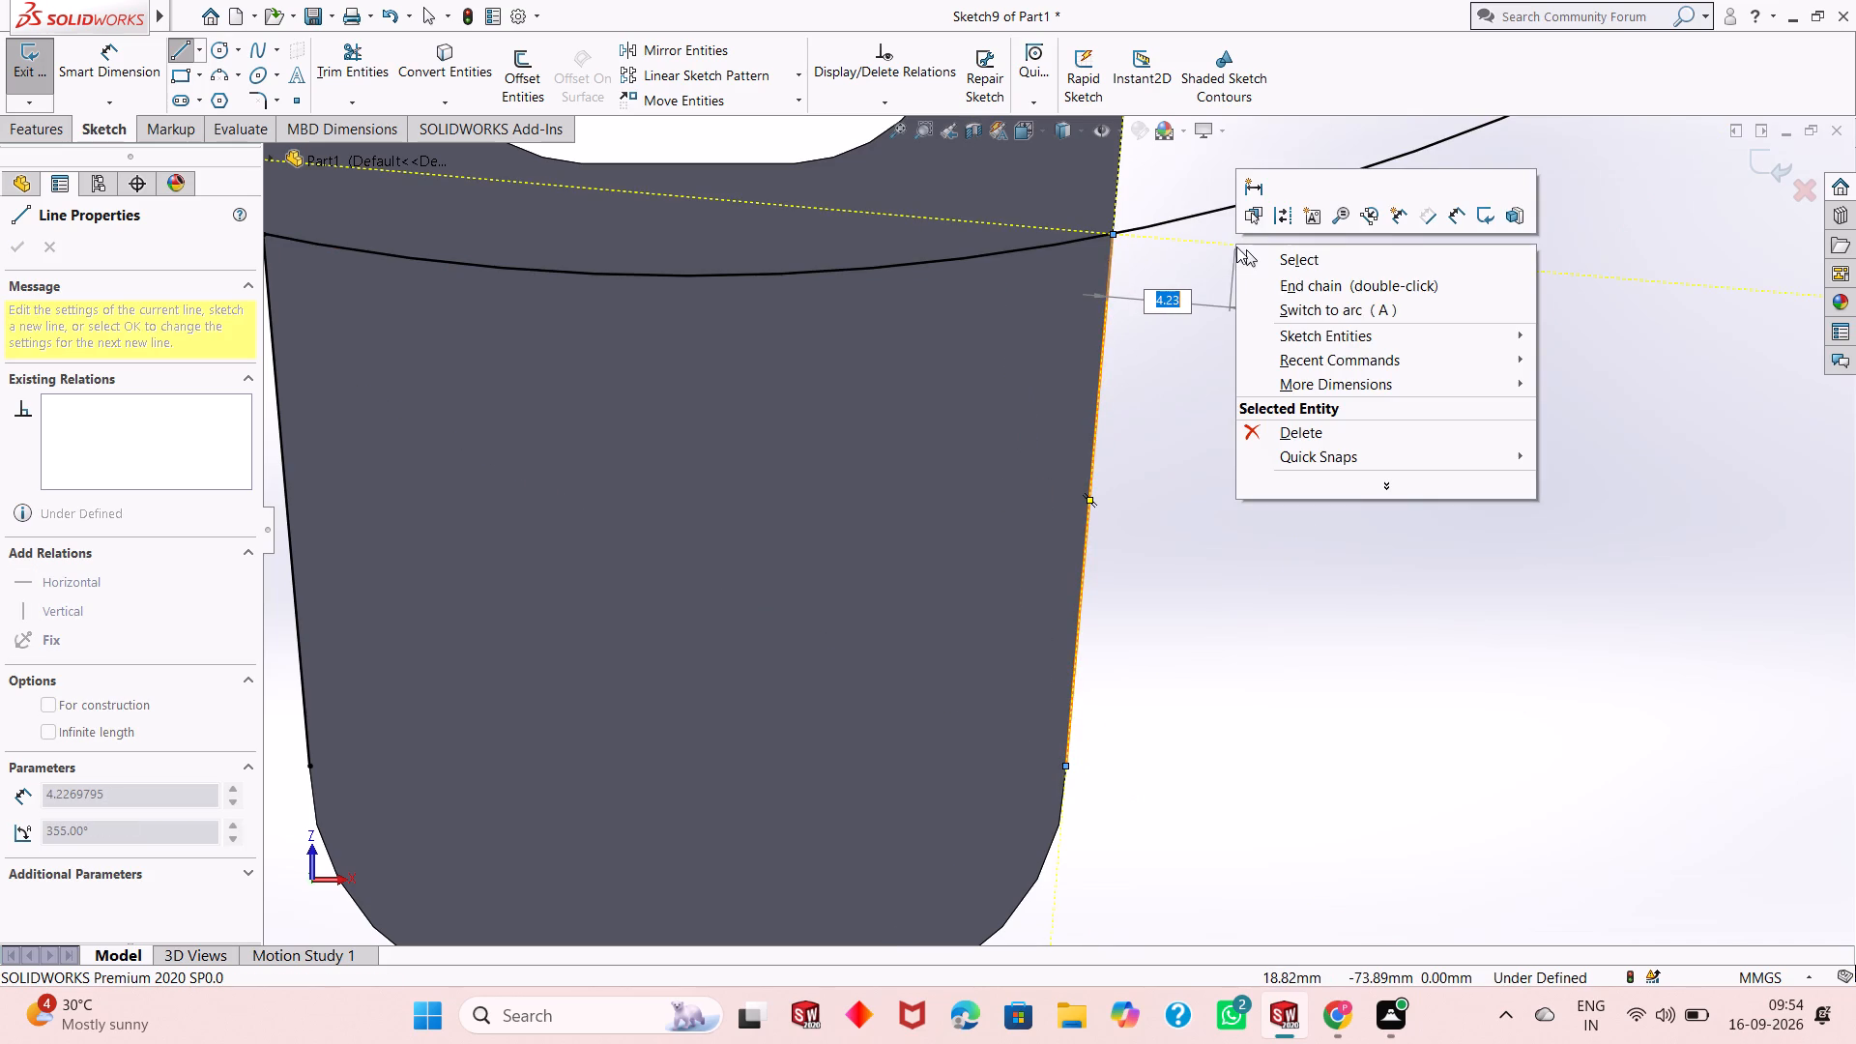
left_click(1287, 264)
scroll(954, 352, "up", 3)
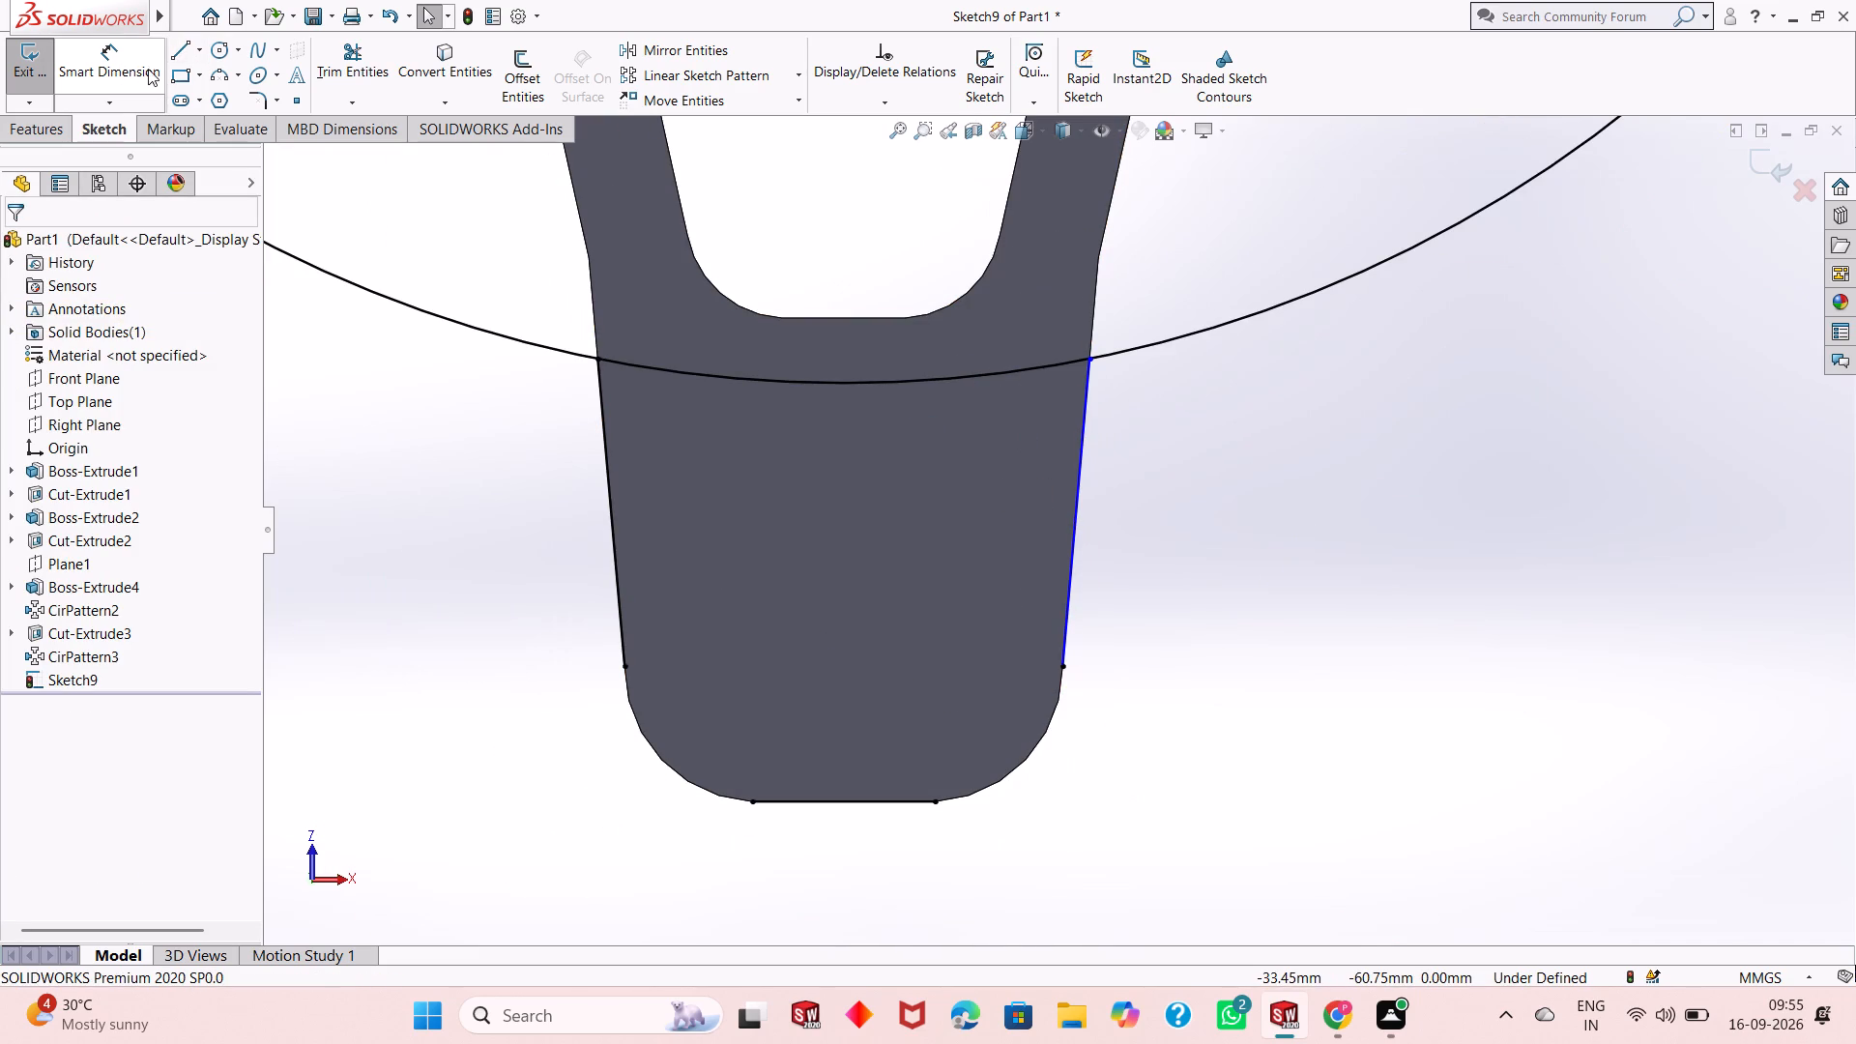
Sketch a three-point arc of about 8 mm radius over the negative-X rounded corner, joining the side line to the tip line.
left_click(218, 75)
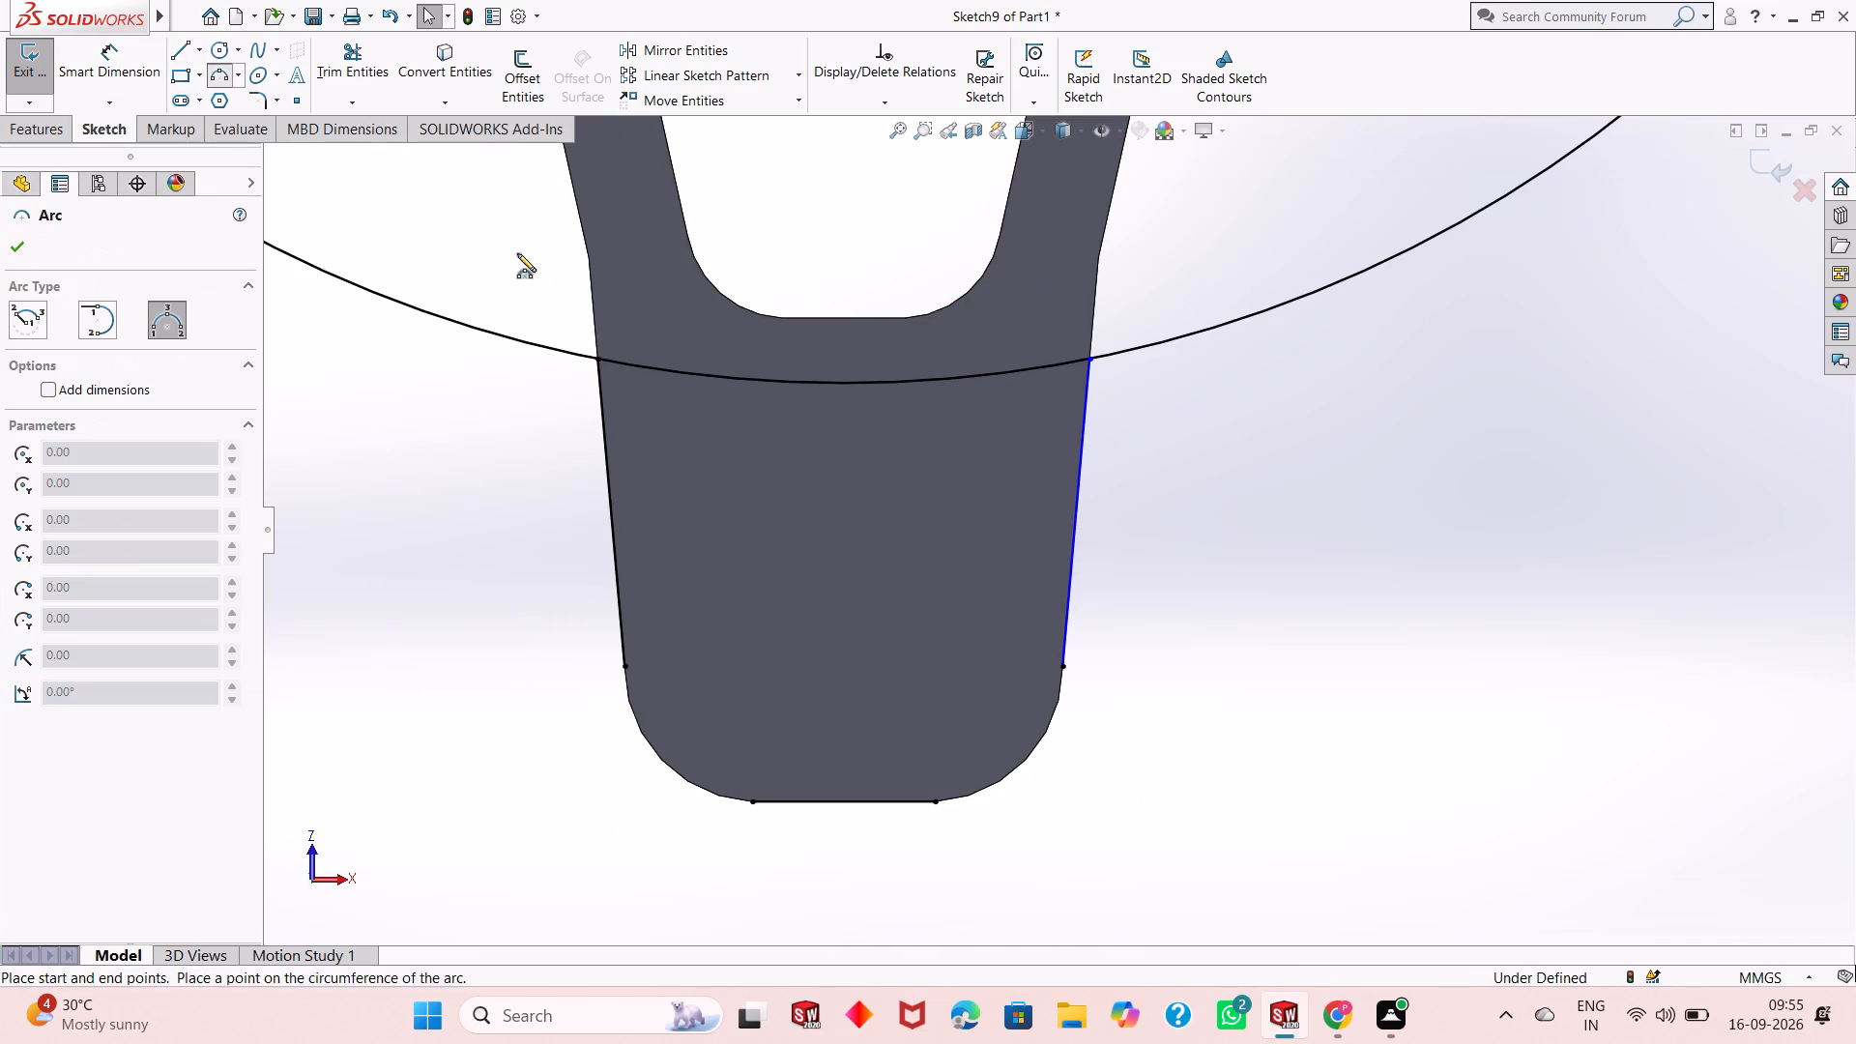
left_click(623, 667)
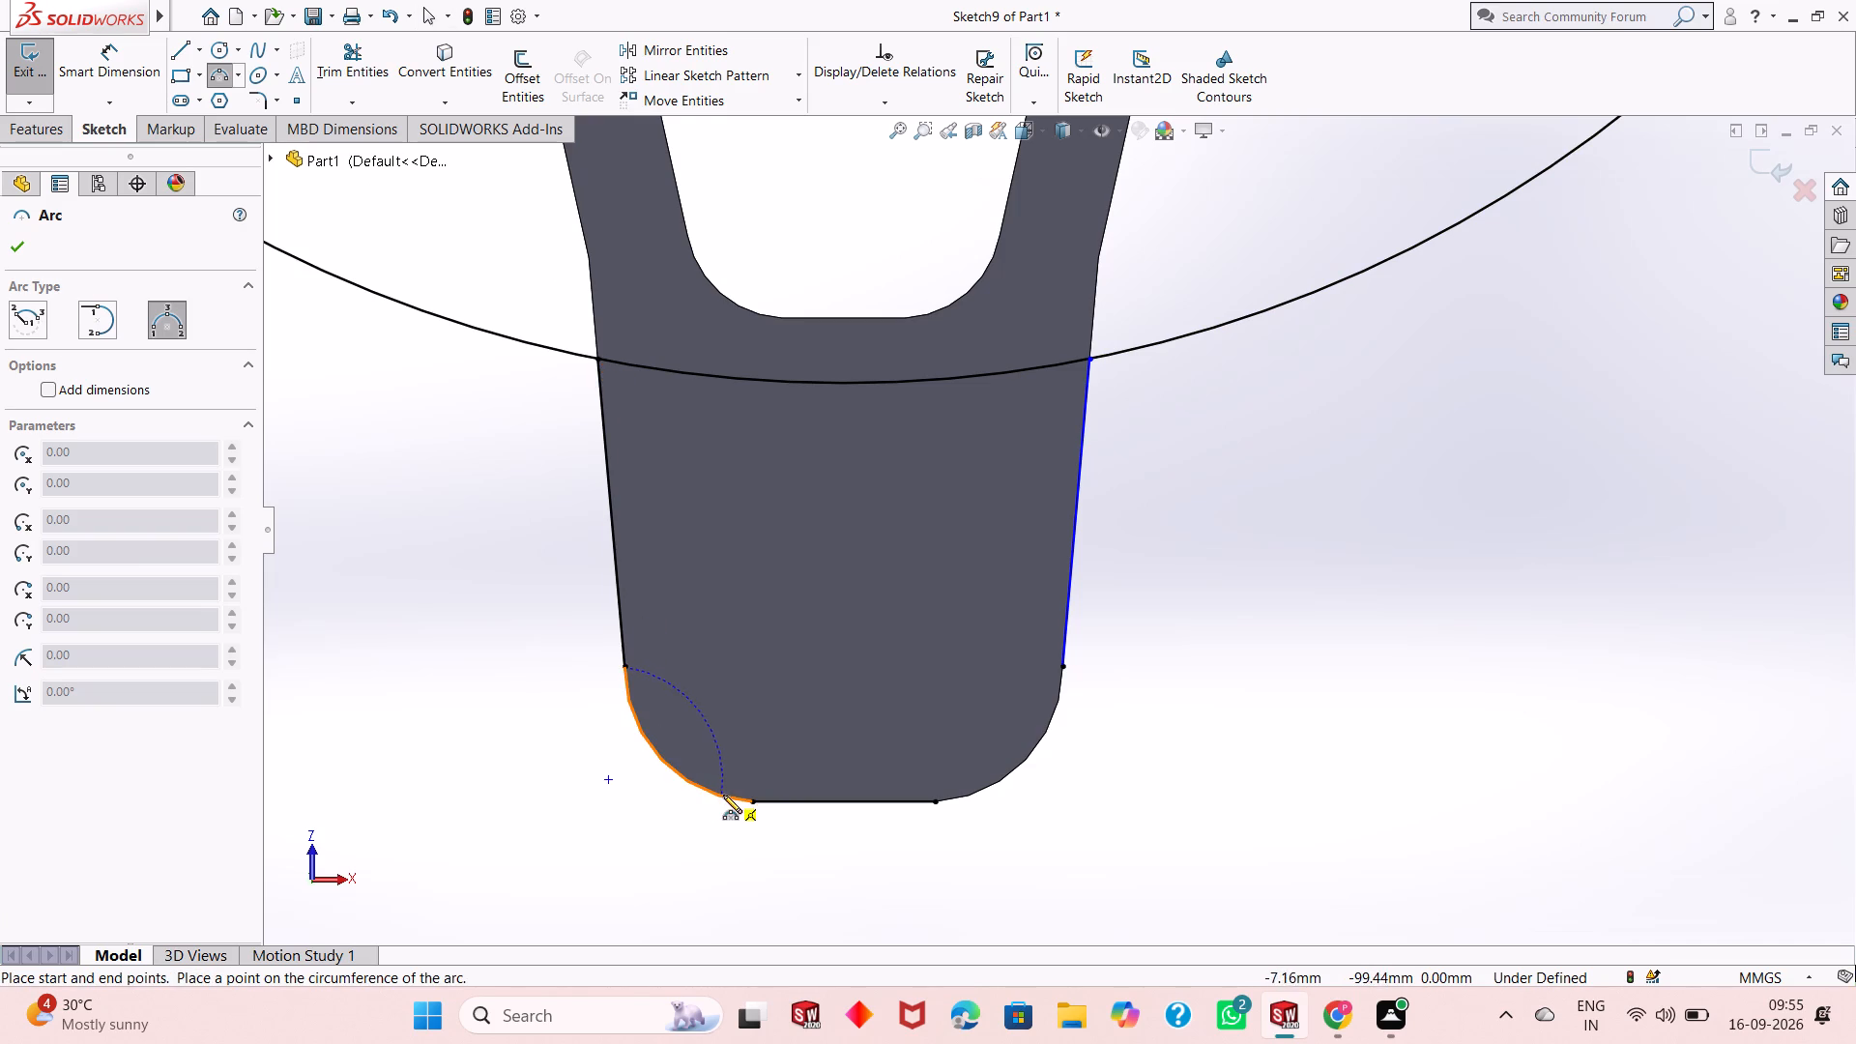
left_click(749, 801)
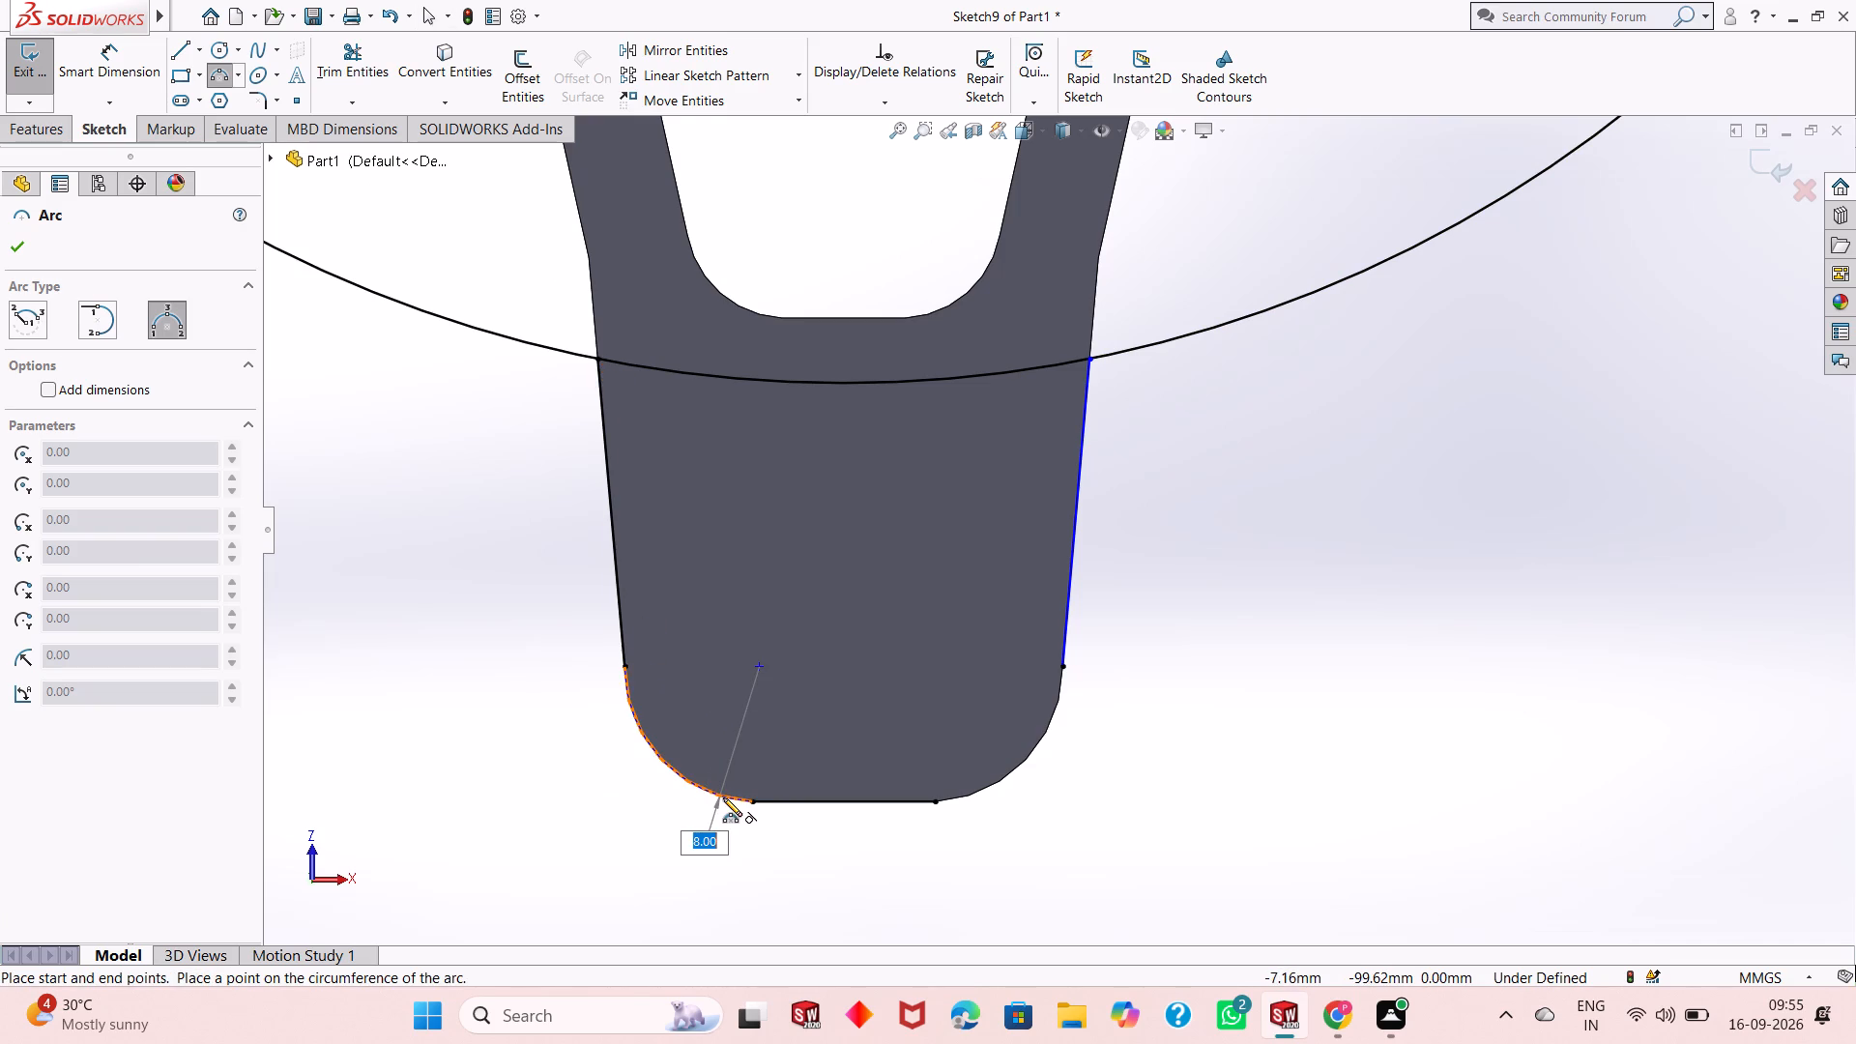
left_click(723, 797)
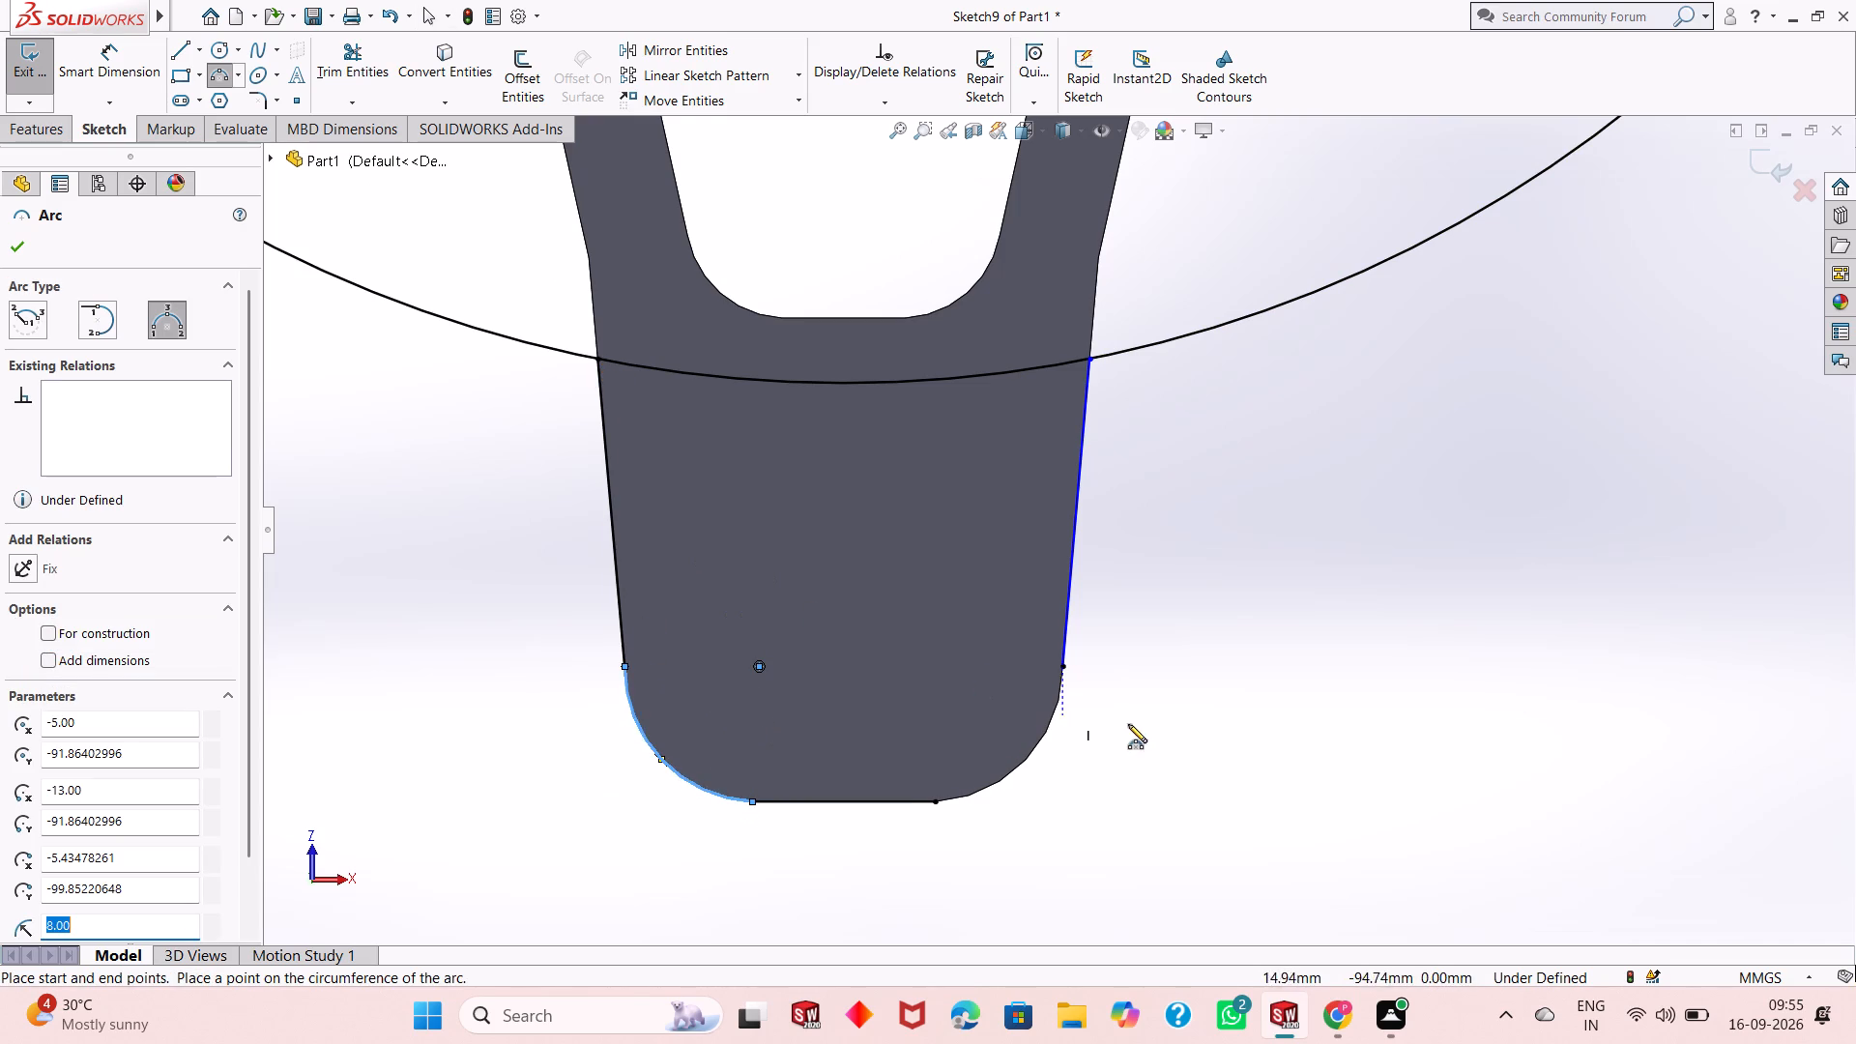
Sketch a three-point arc of about 8 mm radius over the positive-X rounded corner, joining the side line to the tip line.
left_click(1068, 667)
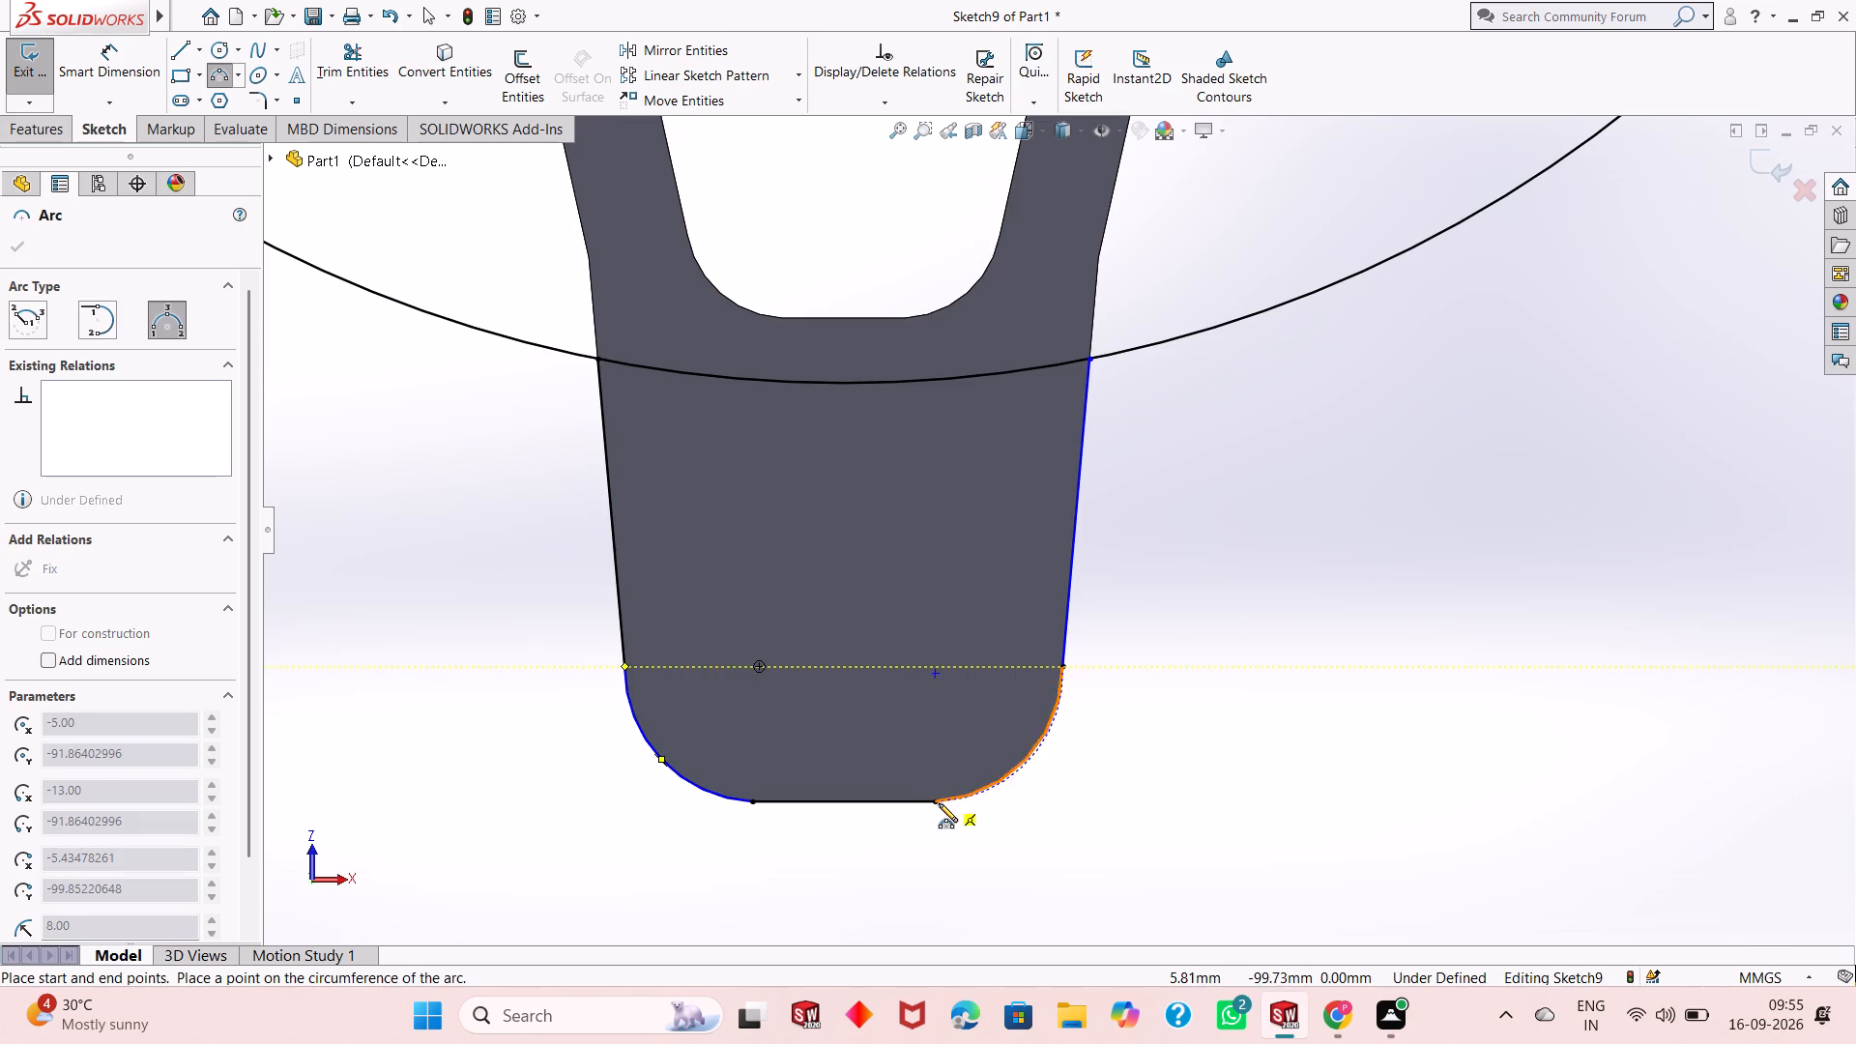
left_click(939, 805)
left_click(968, 796)
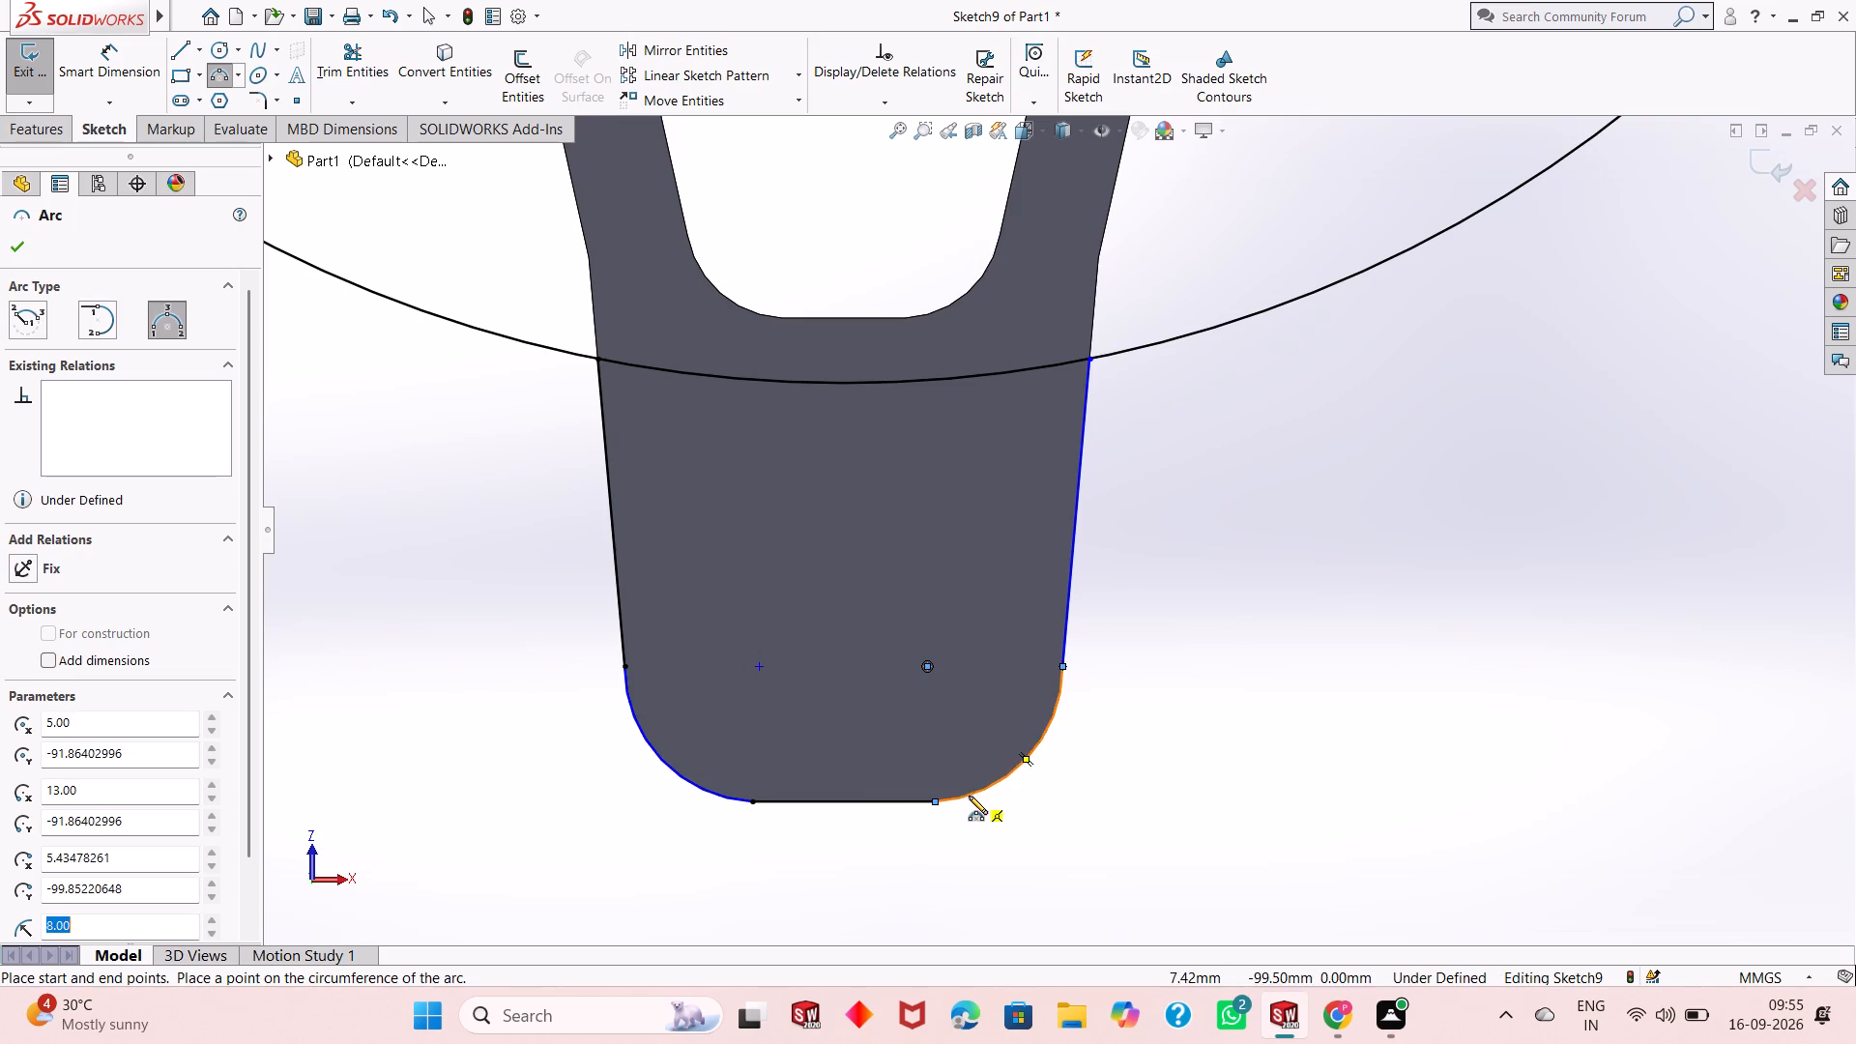
scroll(917, 514, "up", 2)
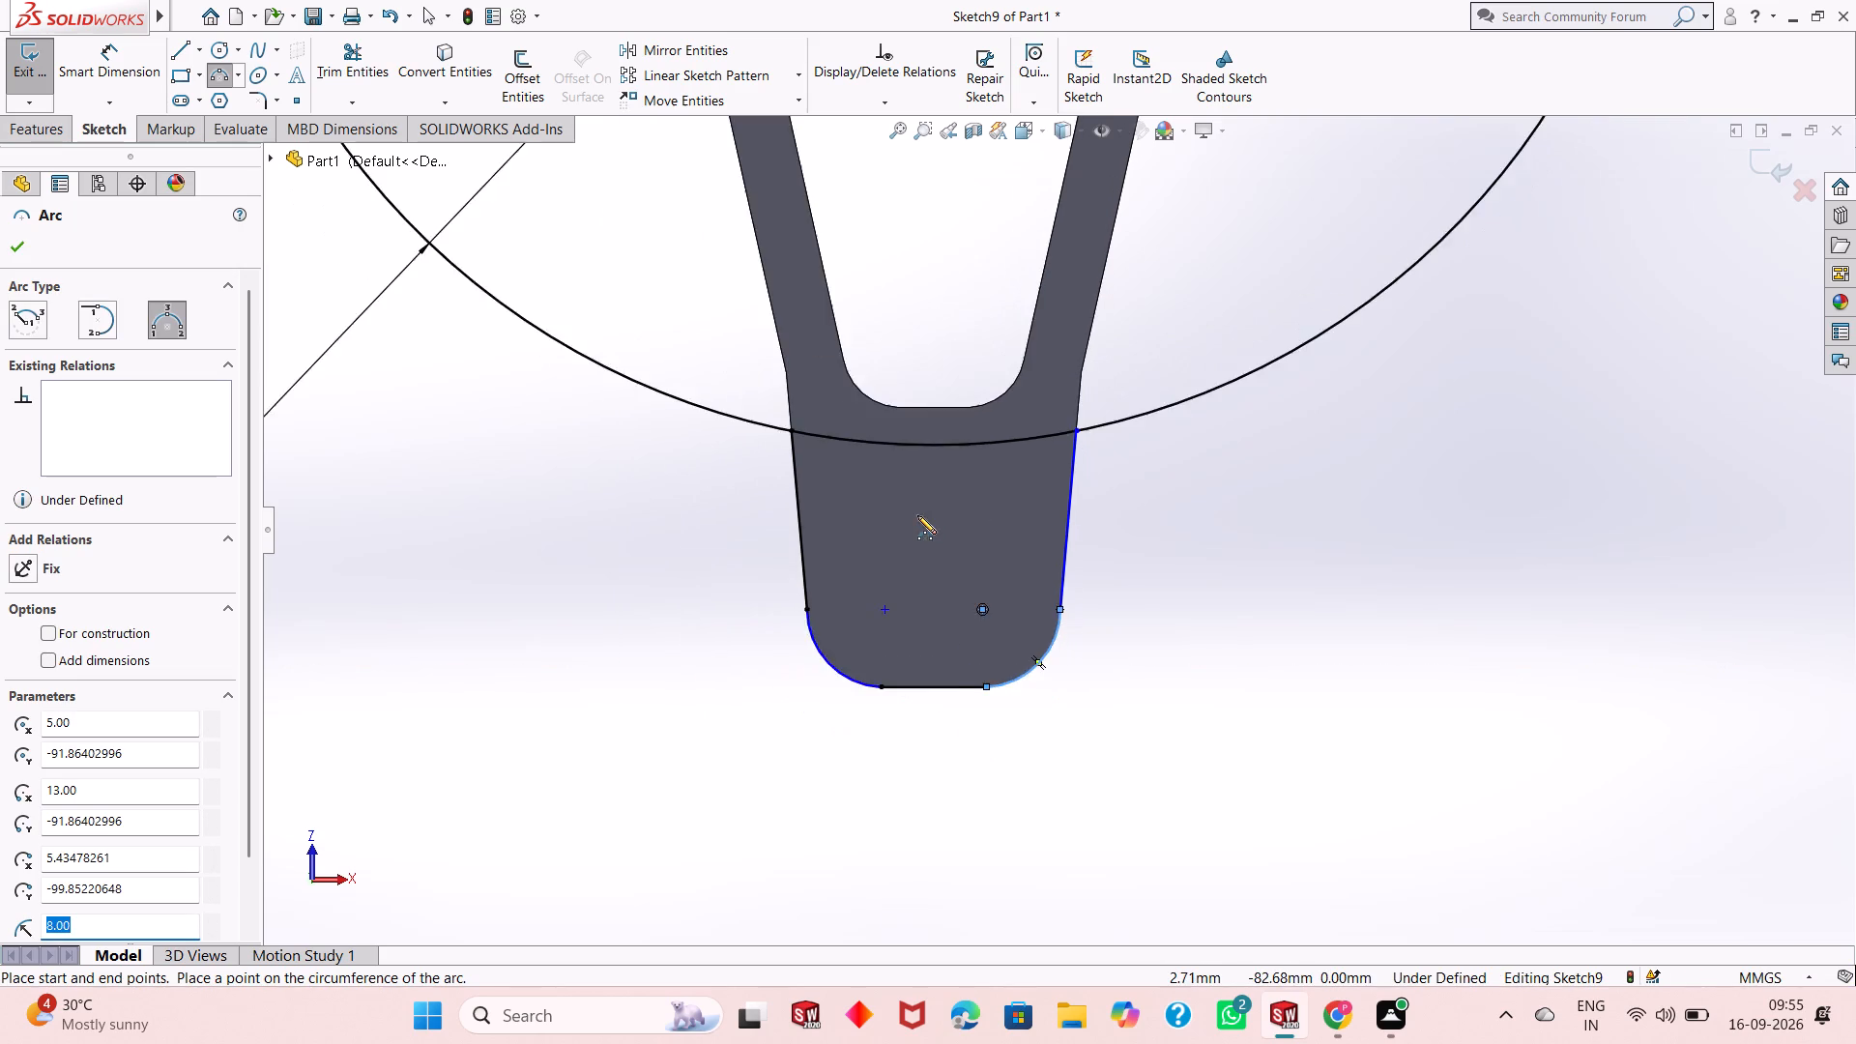
scroll(917, 515, "up", 3)
scroll(941, 408, "up", 3)
key("Escape")
key("Escape")
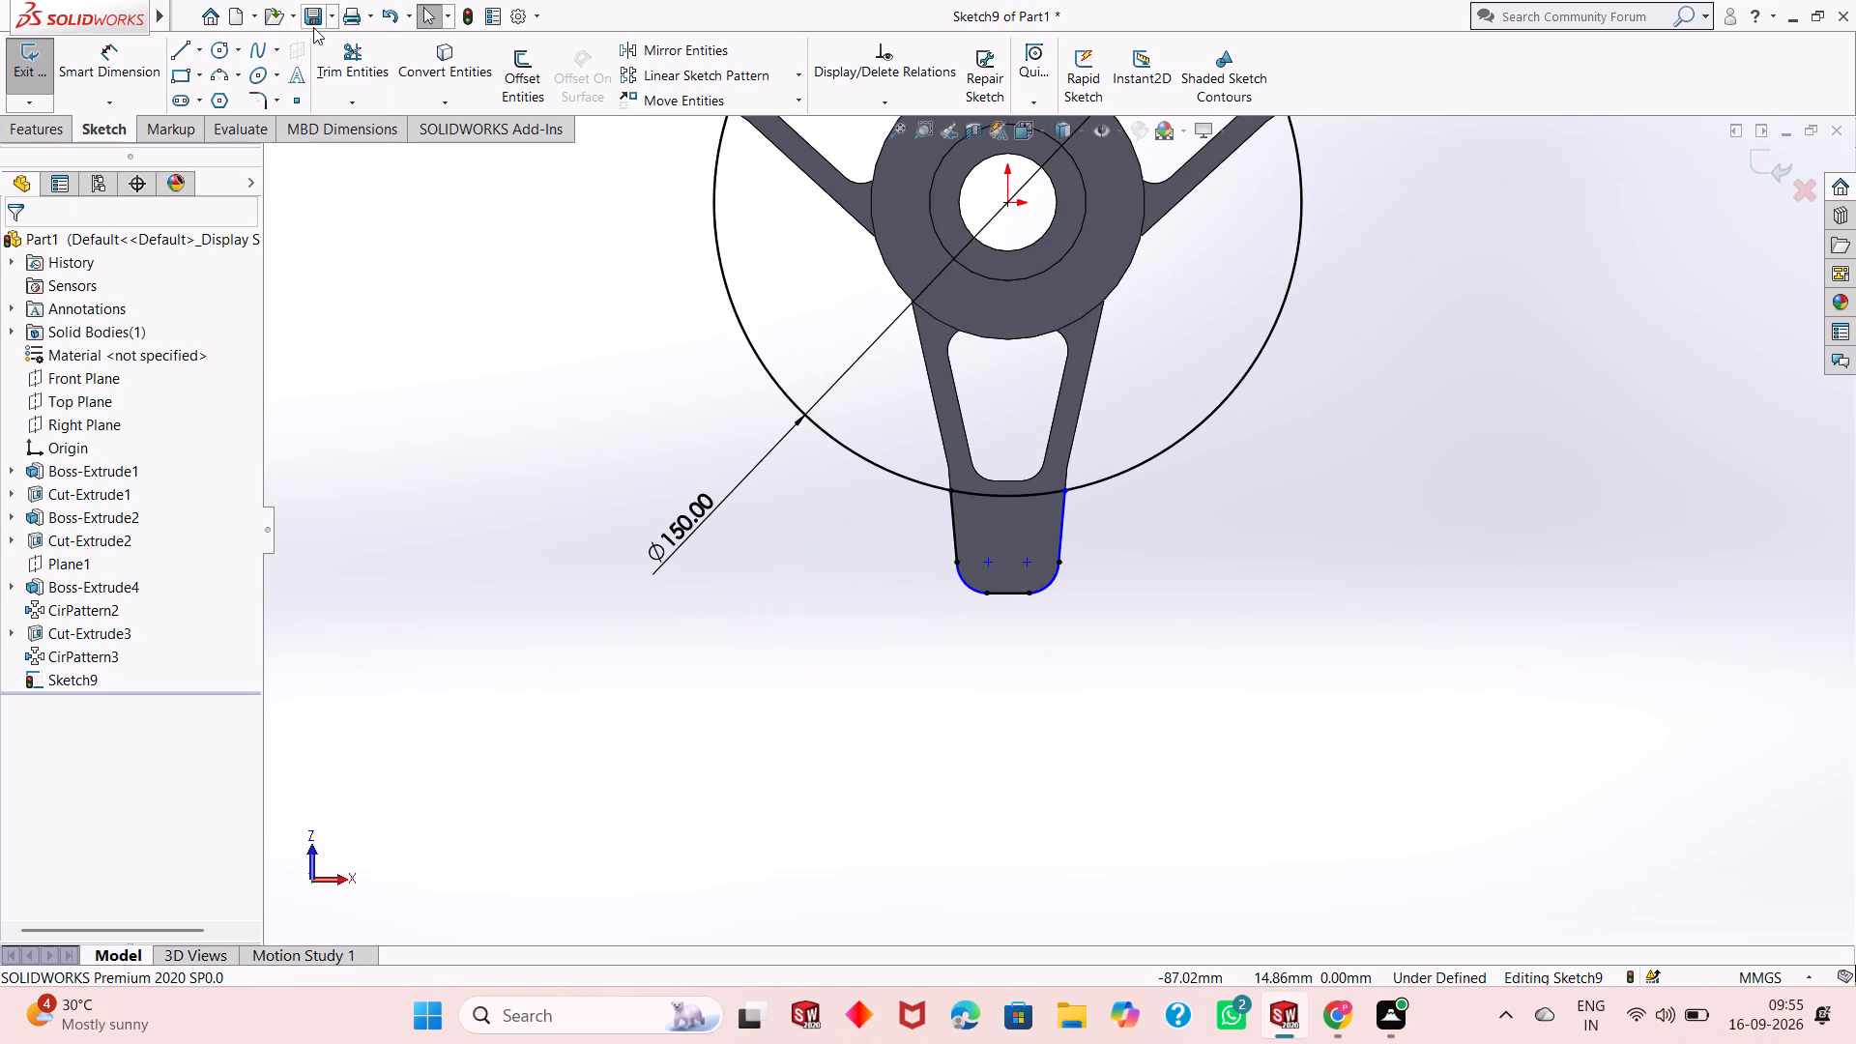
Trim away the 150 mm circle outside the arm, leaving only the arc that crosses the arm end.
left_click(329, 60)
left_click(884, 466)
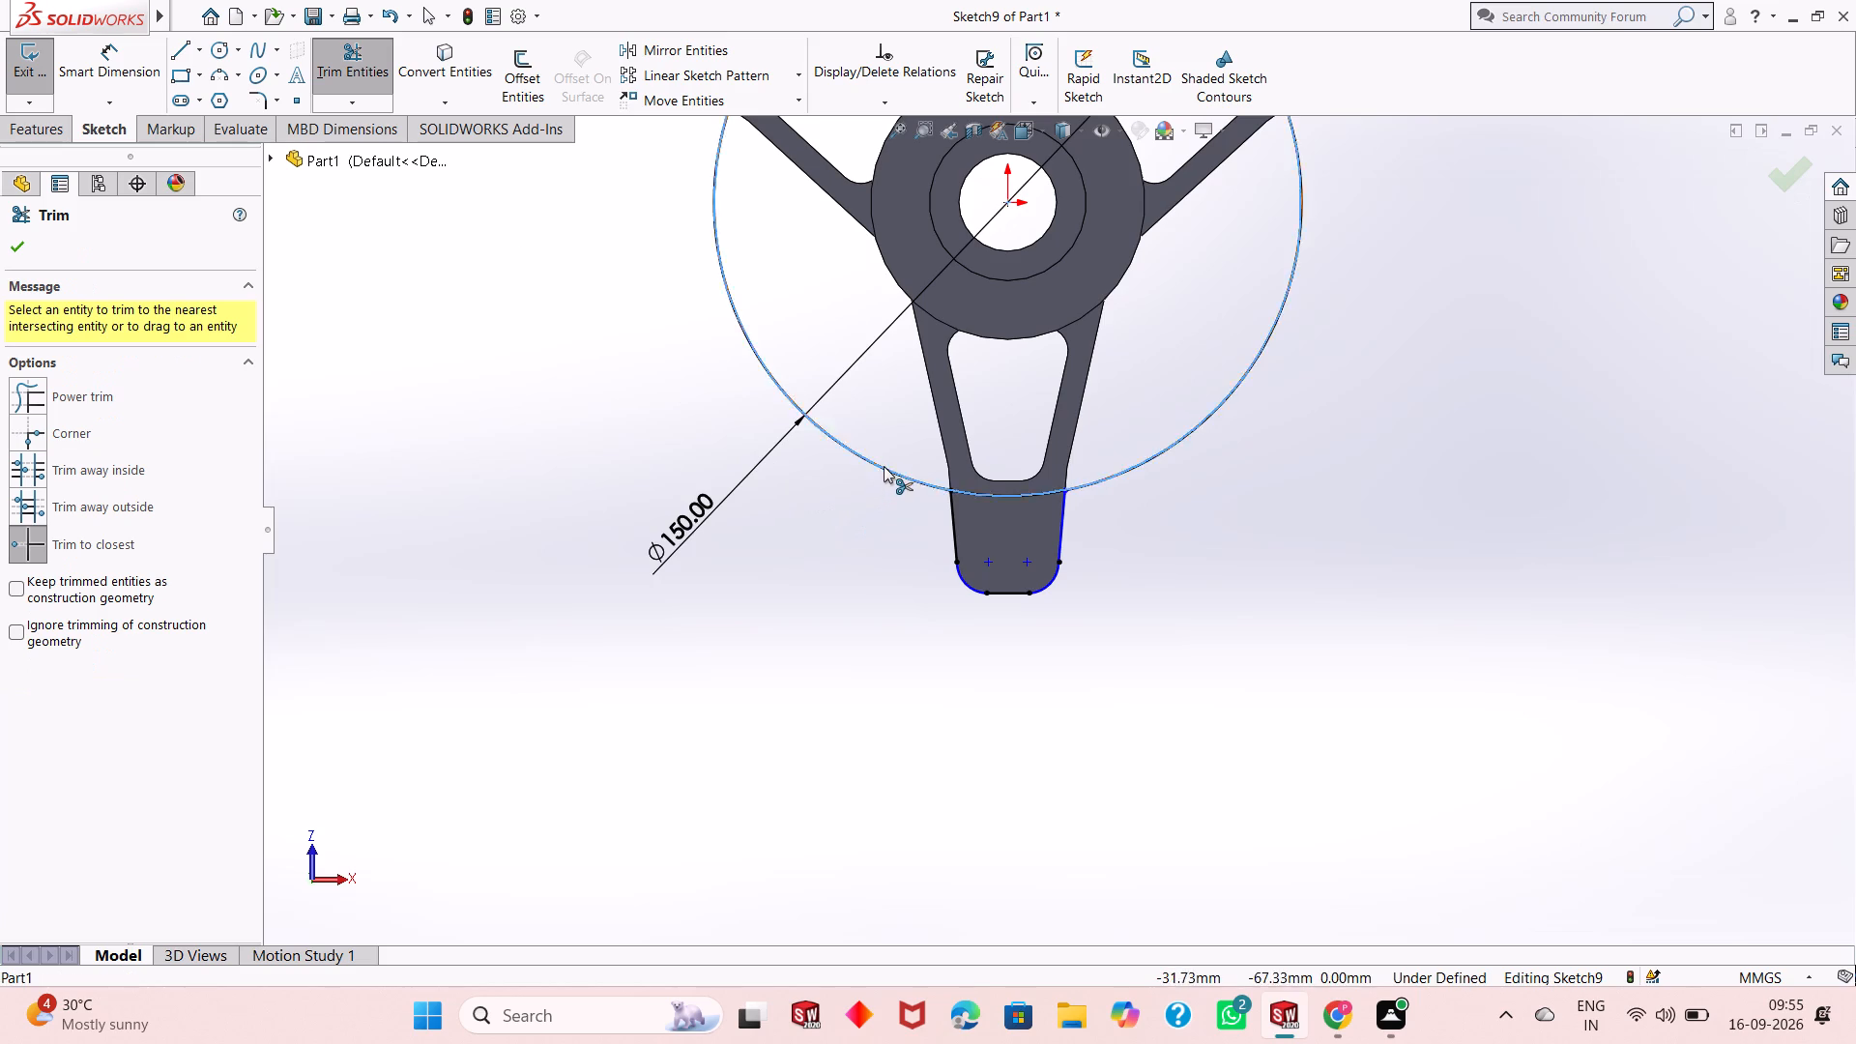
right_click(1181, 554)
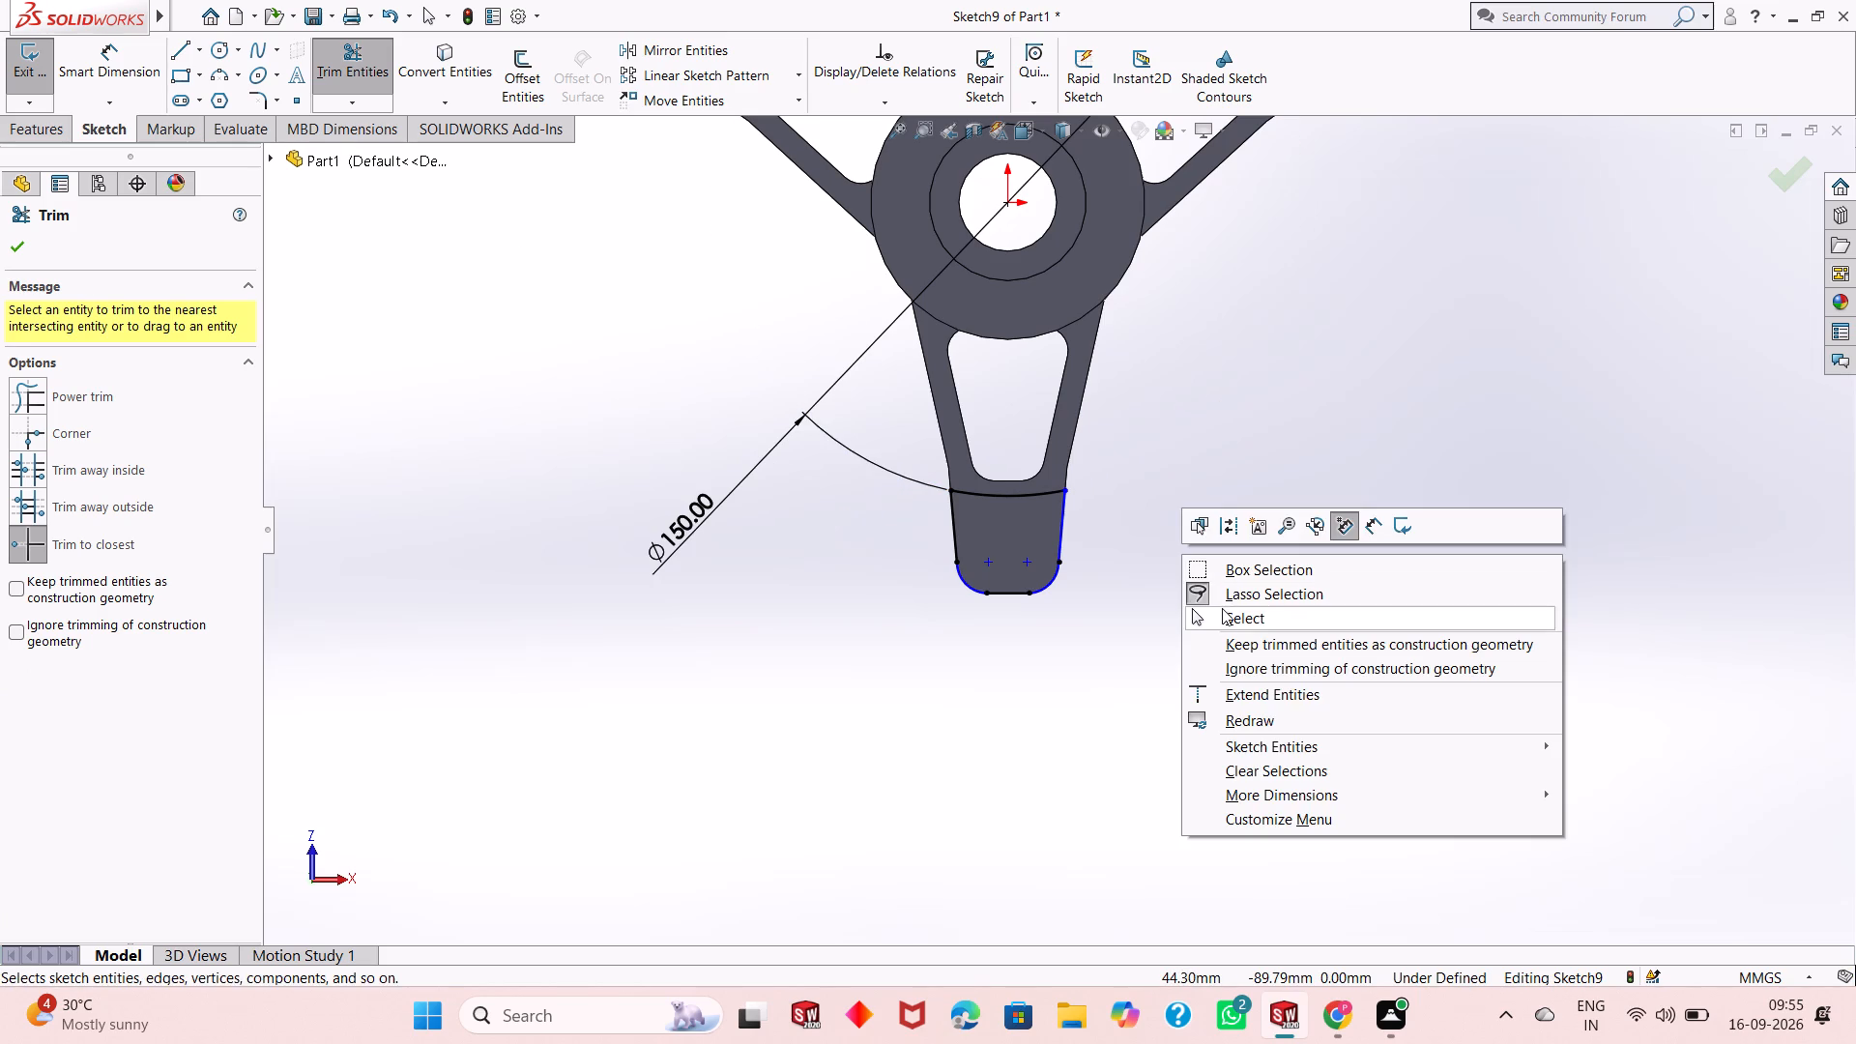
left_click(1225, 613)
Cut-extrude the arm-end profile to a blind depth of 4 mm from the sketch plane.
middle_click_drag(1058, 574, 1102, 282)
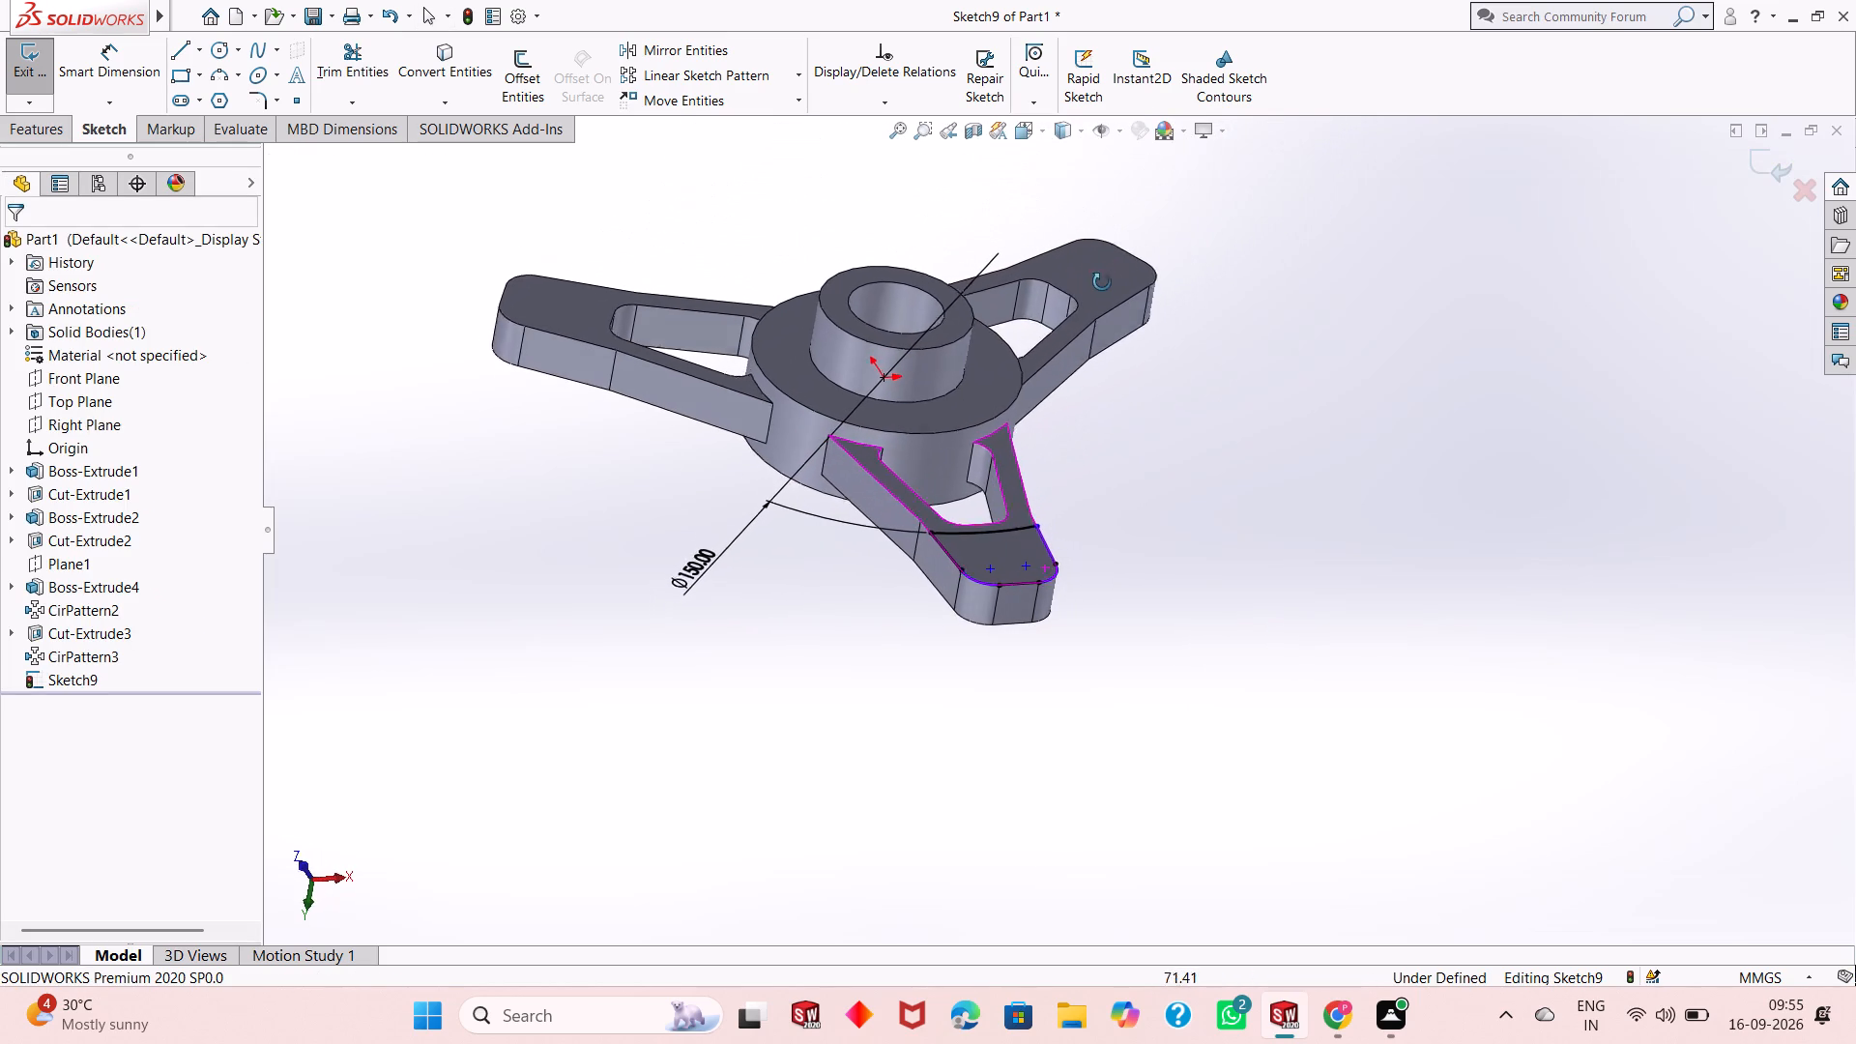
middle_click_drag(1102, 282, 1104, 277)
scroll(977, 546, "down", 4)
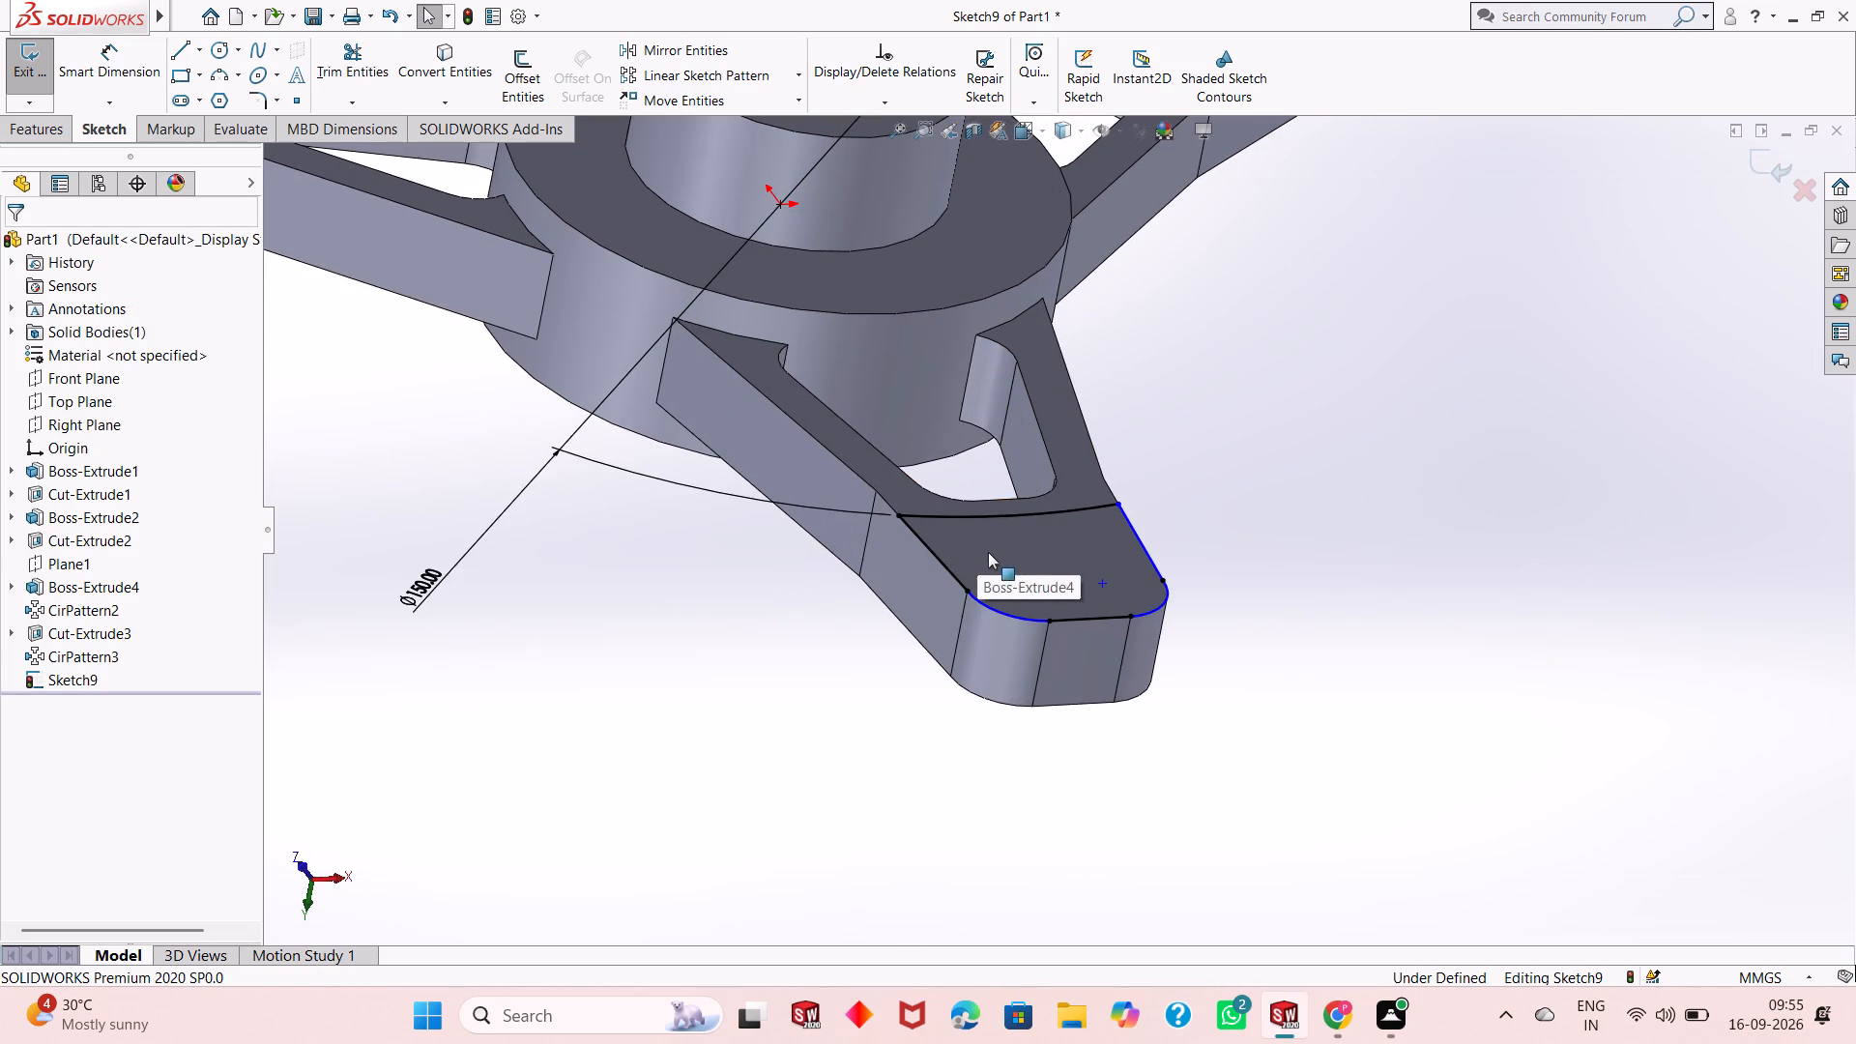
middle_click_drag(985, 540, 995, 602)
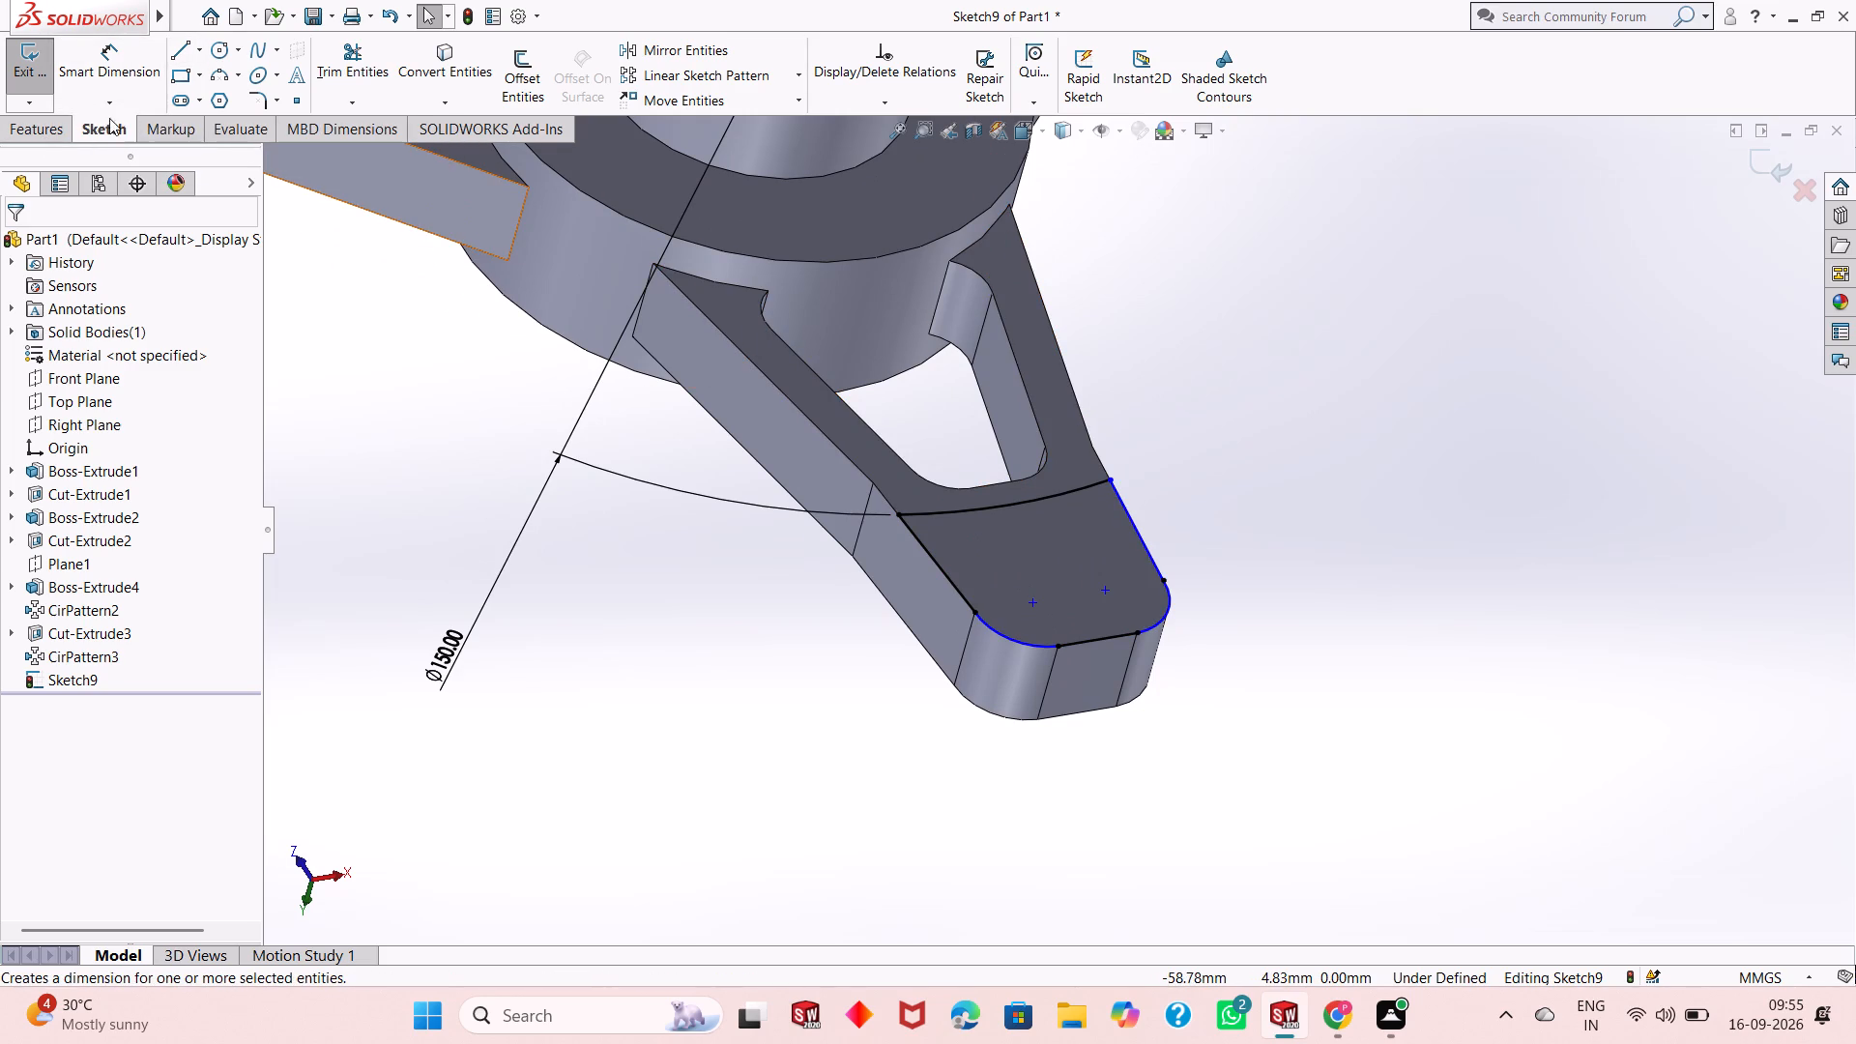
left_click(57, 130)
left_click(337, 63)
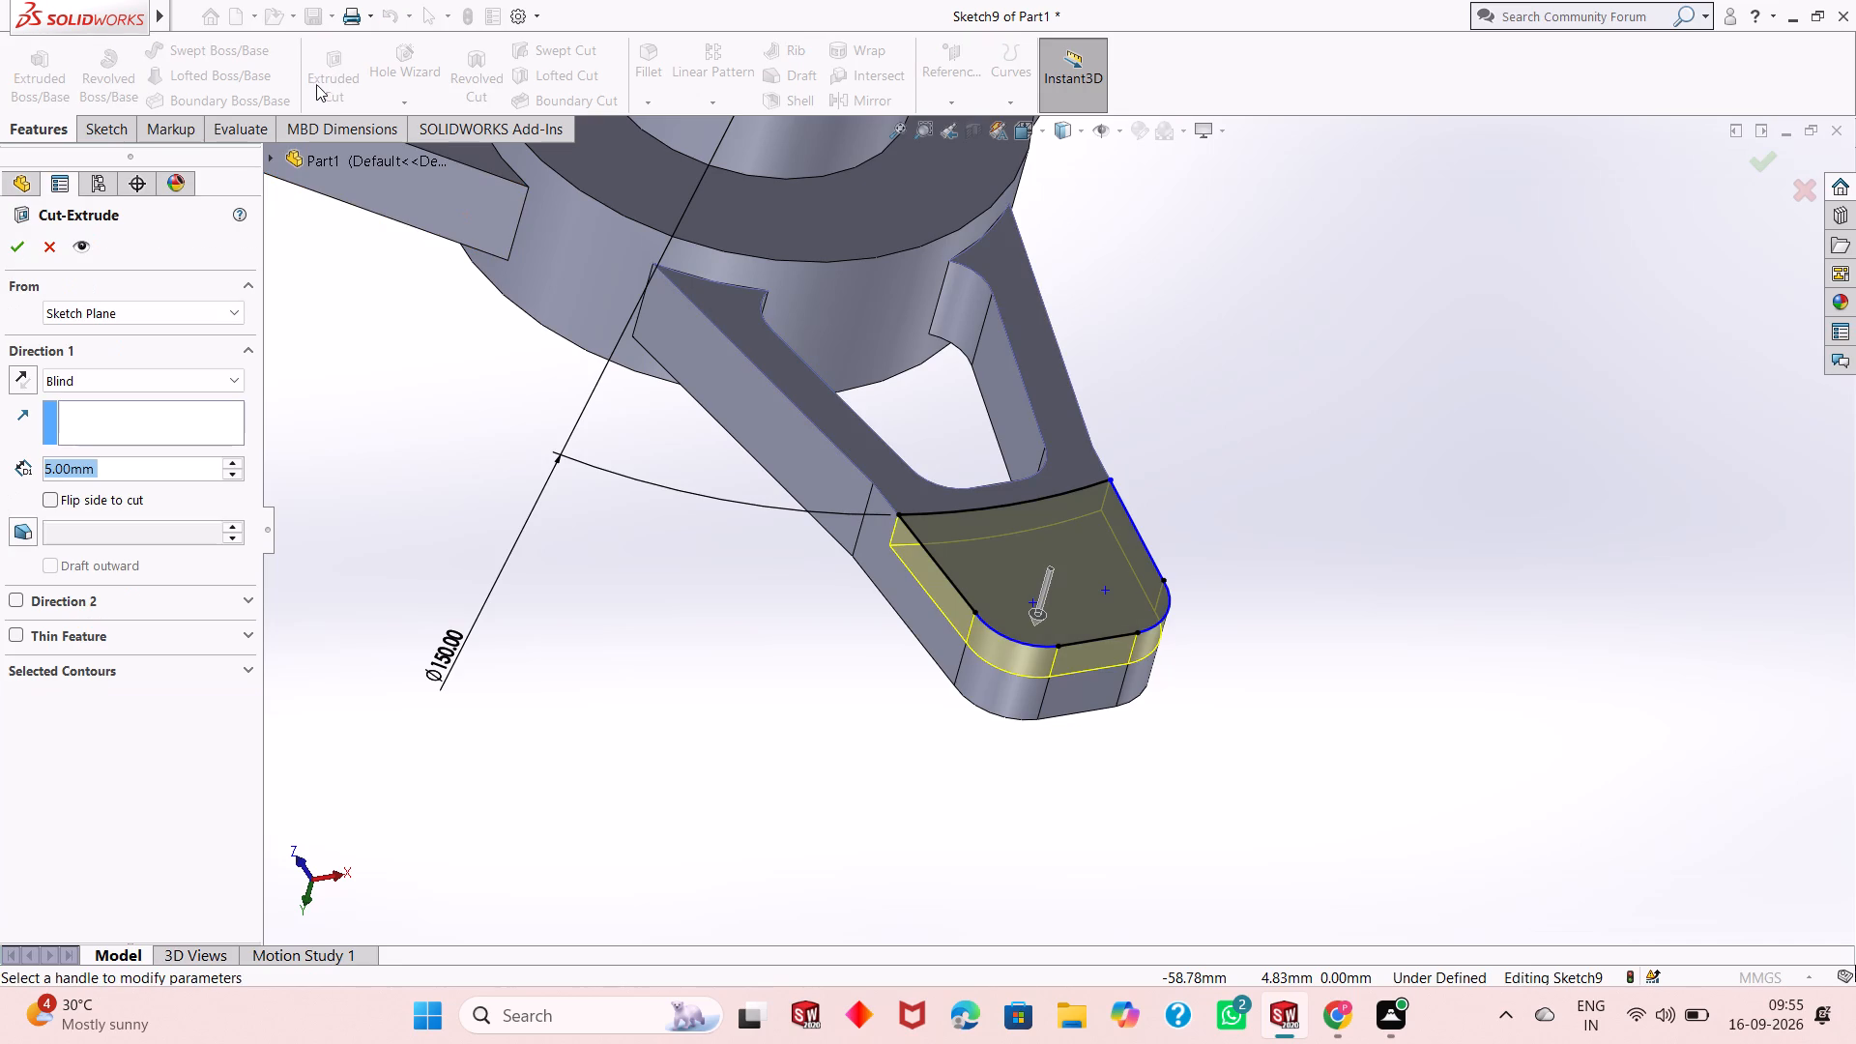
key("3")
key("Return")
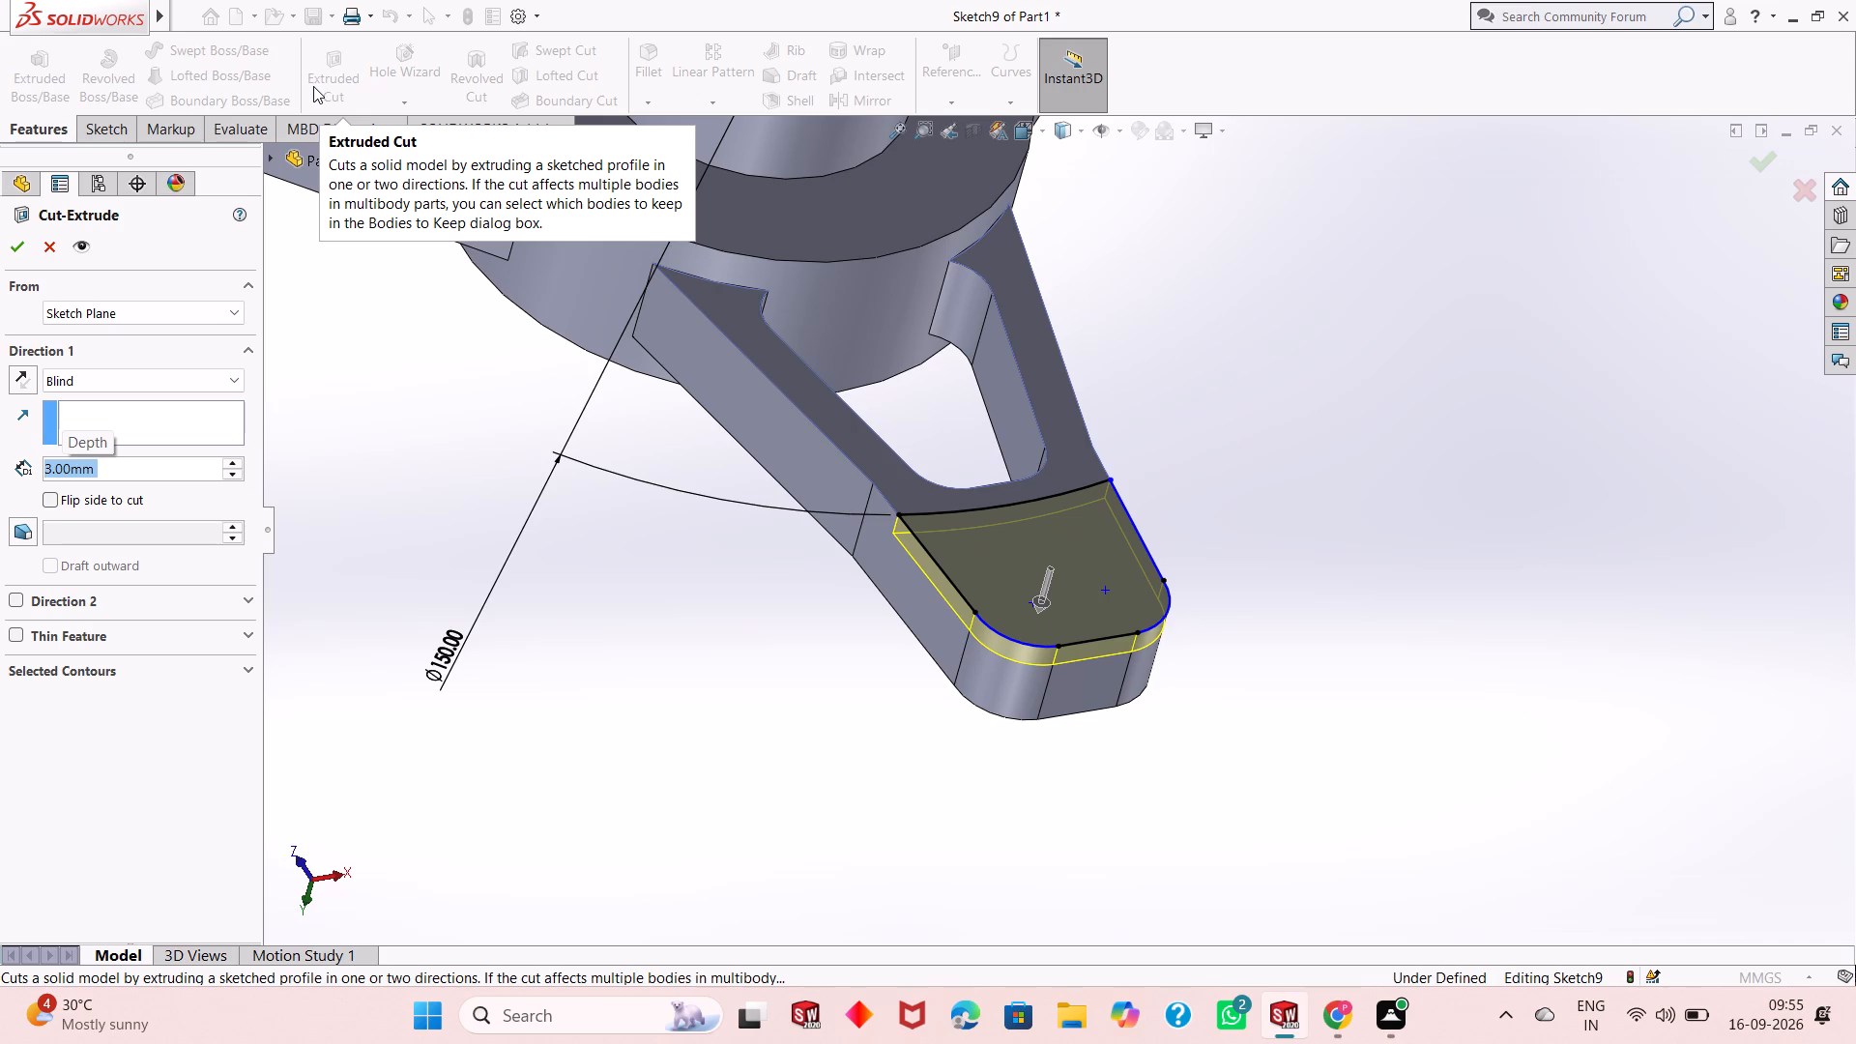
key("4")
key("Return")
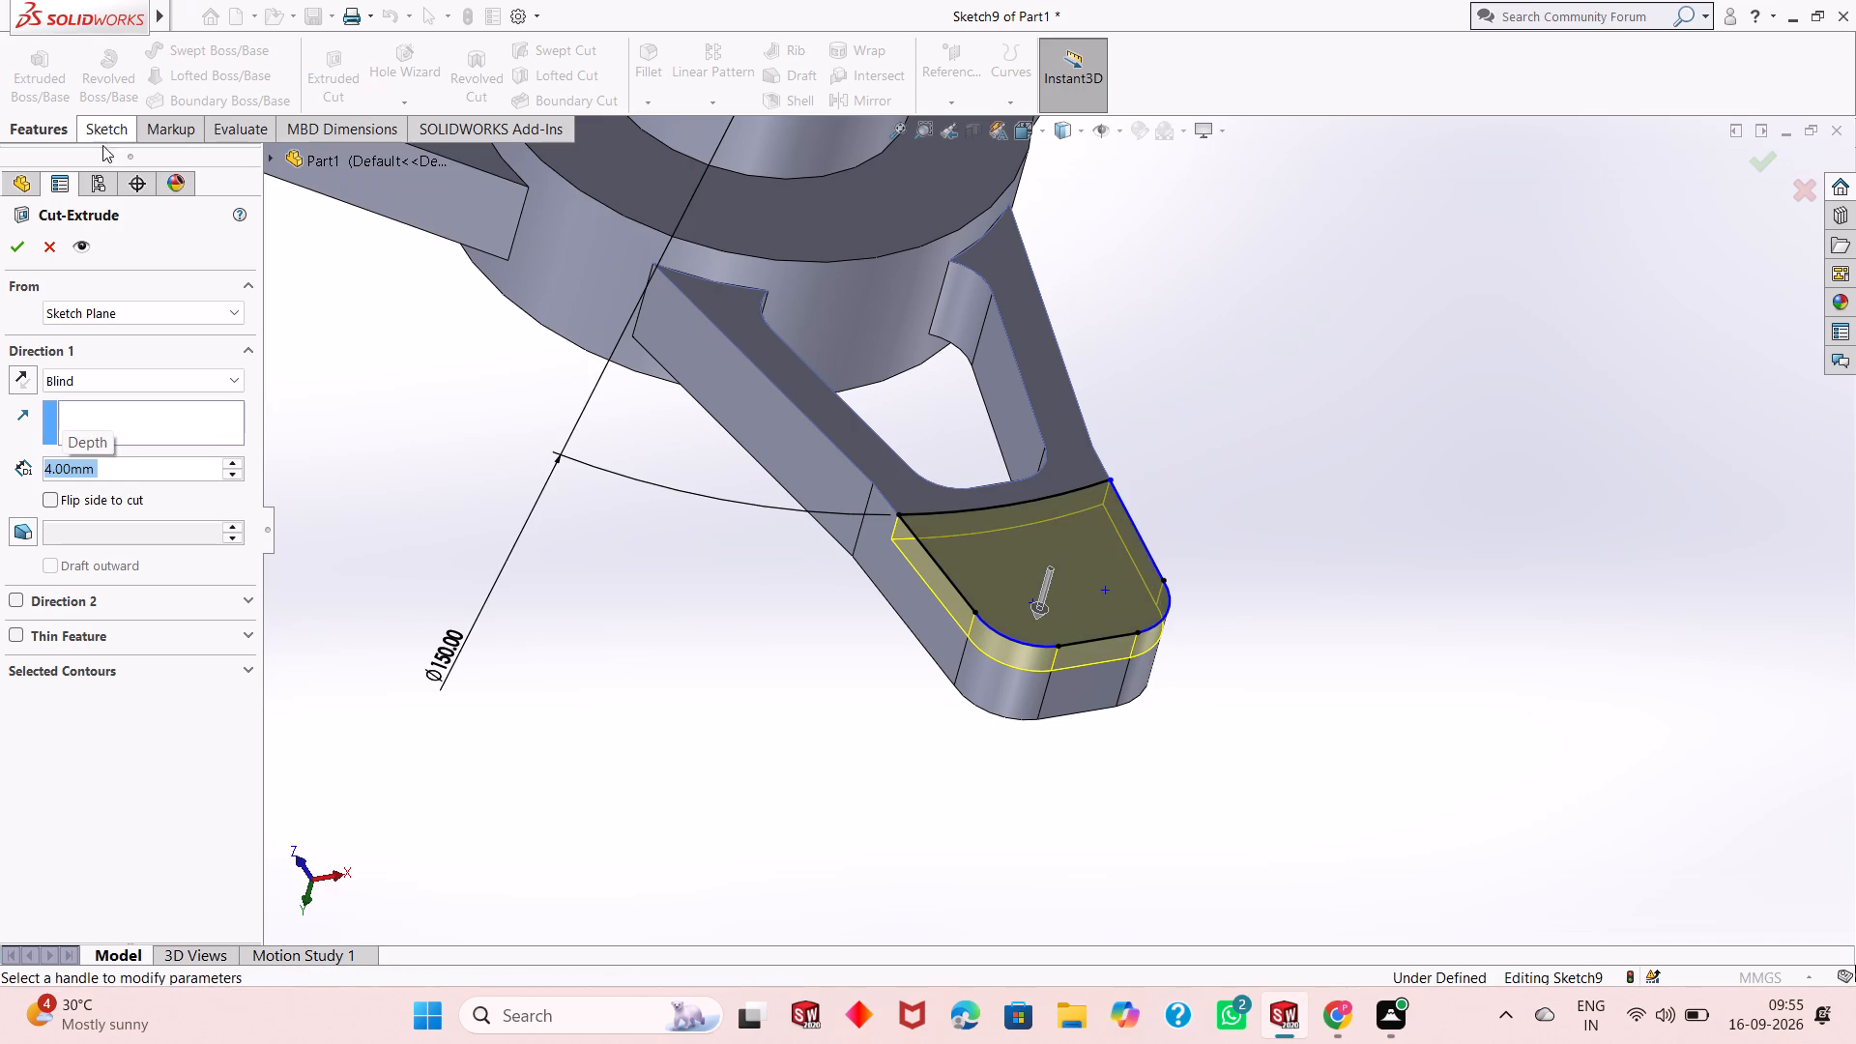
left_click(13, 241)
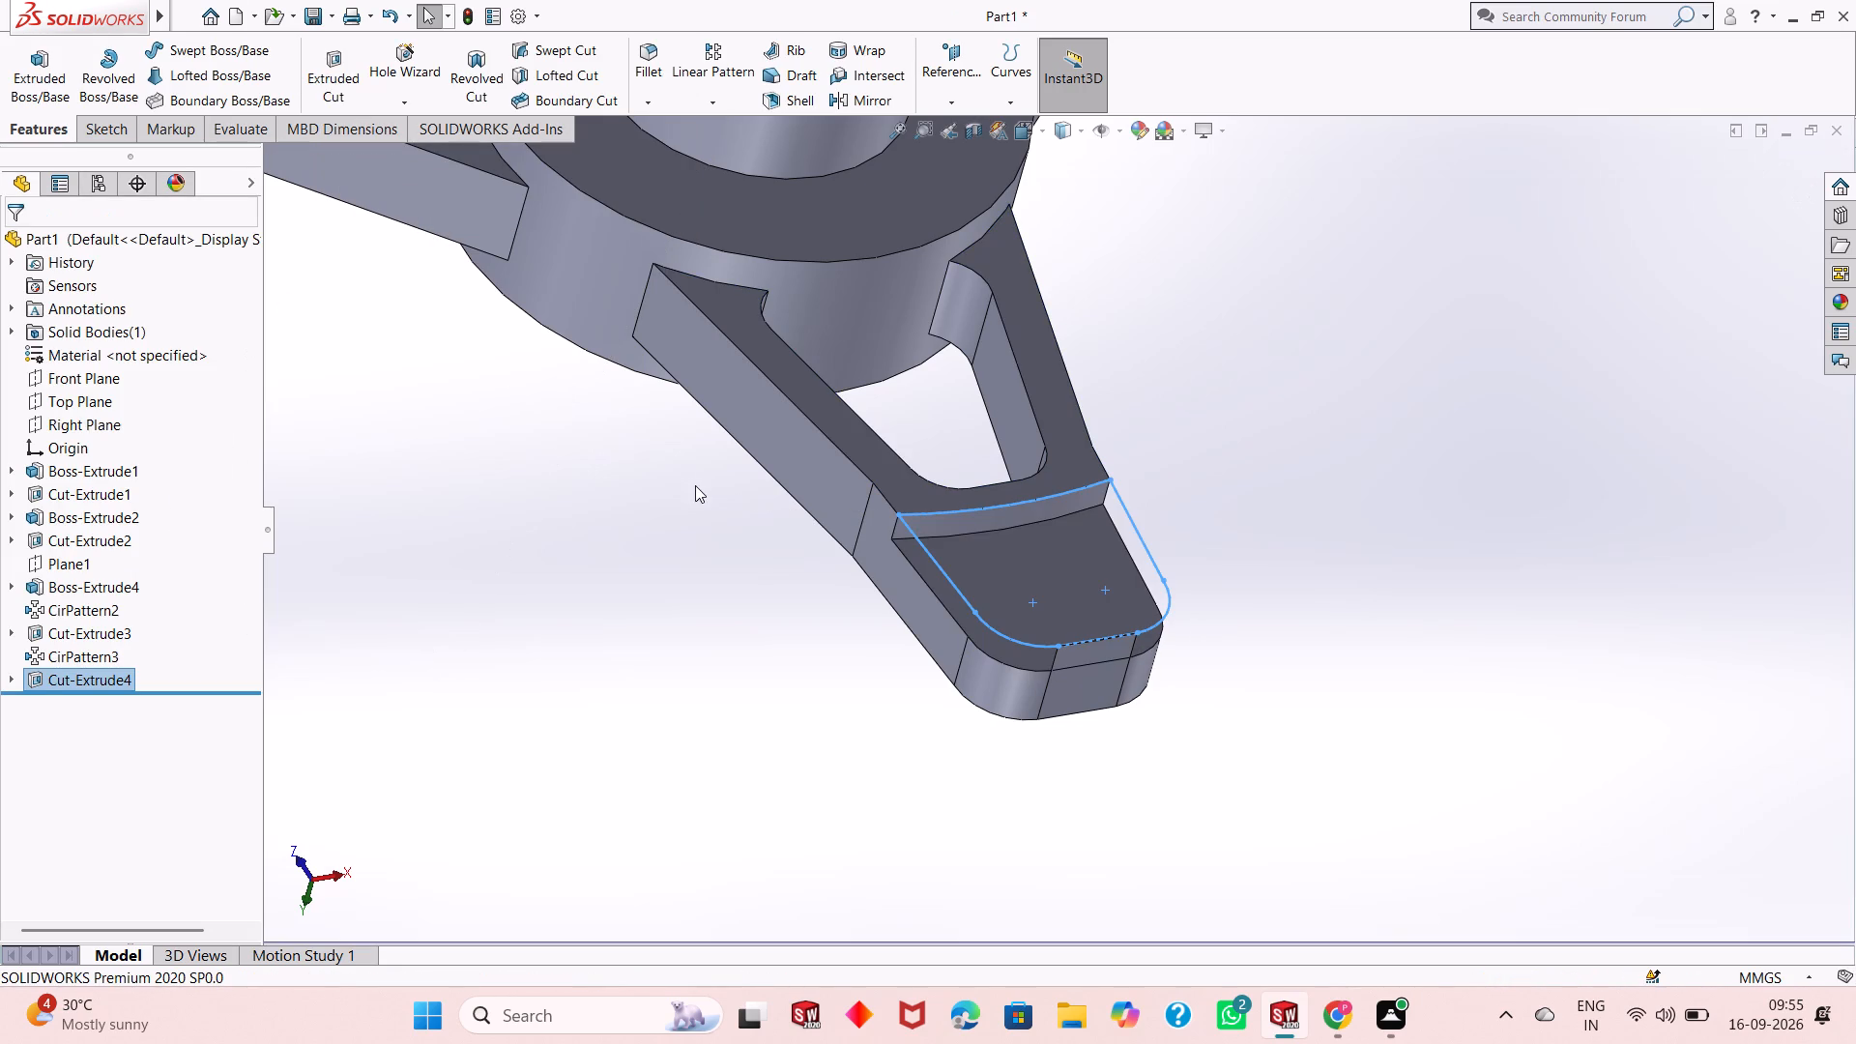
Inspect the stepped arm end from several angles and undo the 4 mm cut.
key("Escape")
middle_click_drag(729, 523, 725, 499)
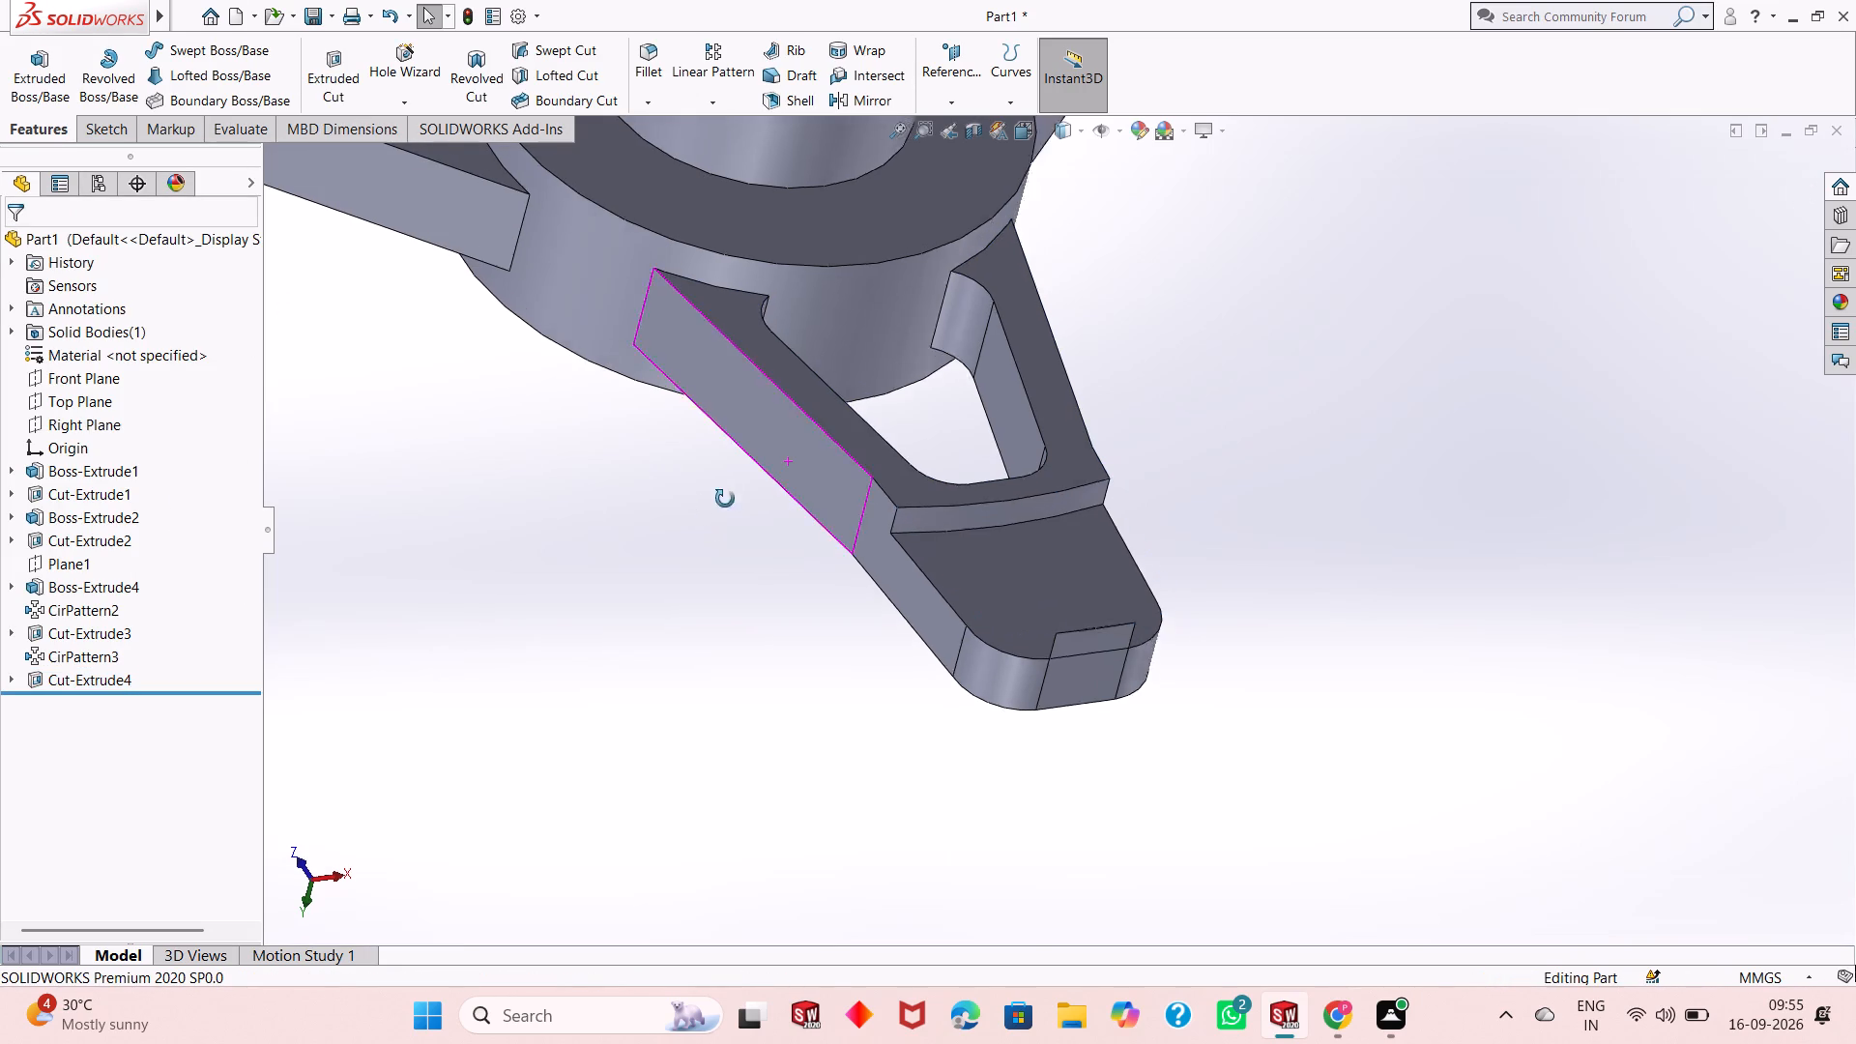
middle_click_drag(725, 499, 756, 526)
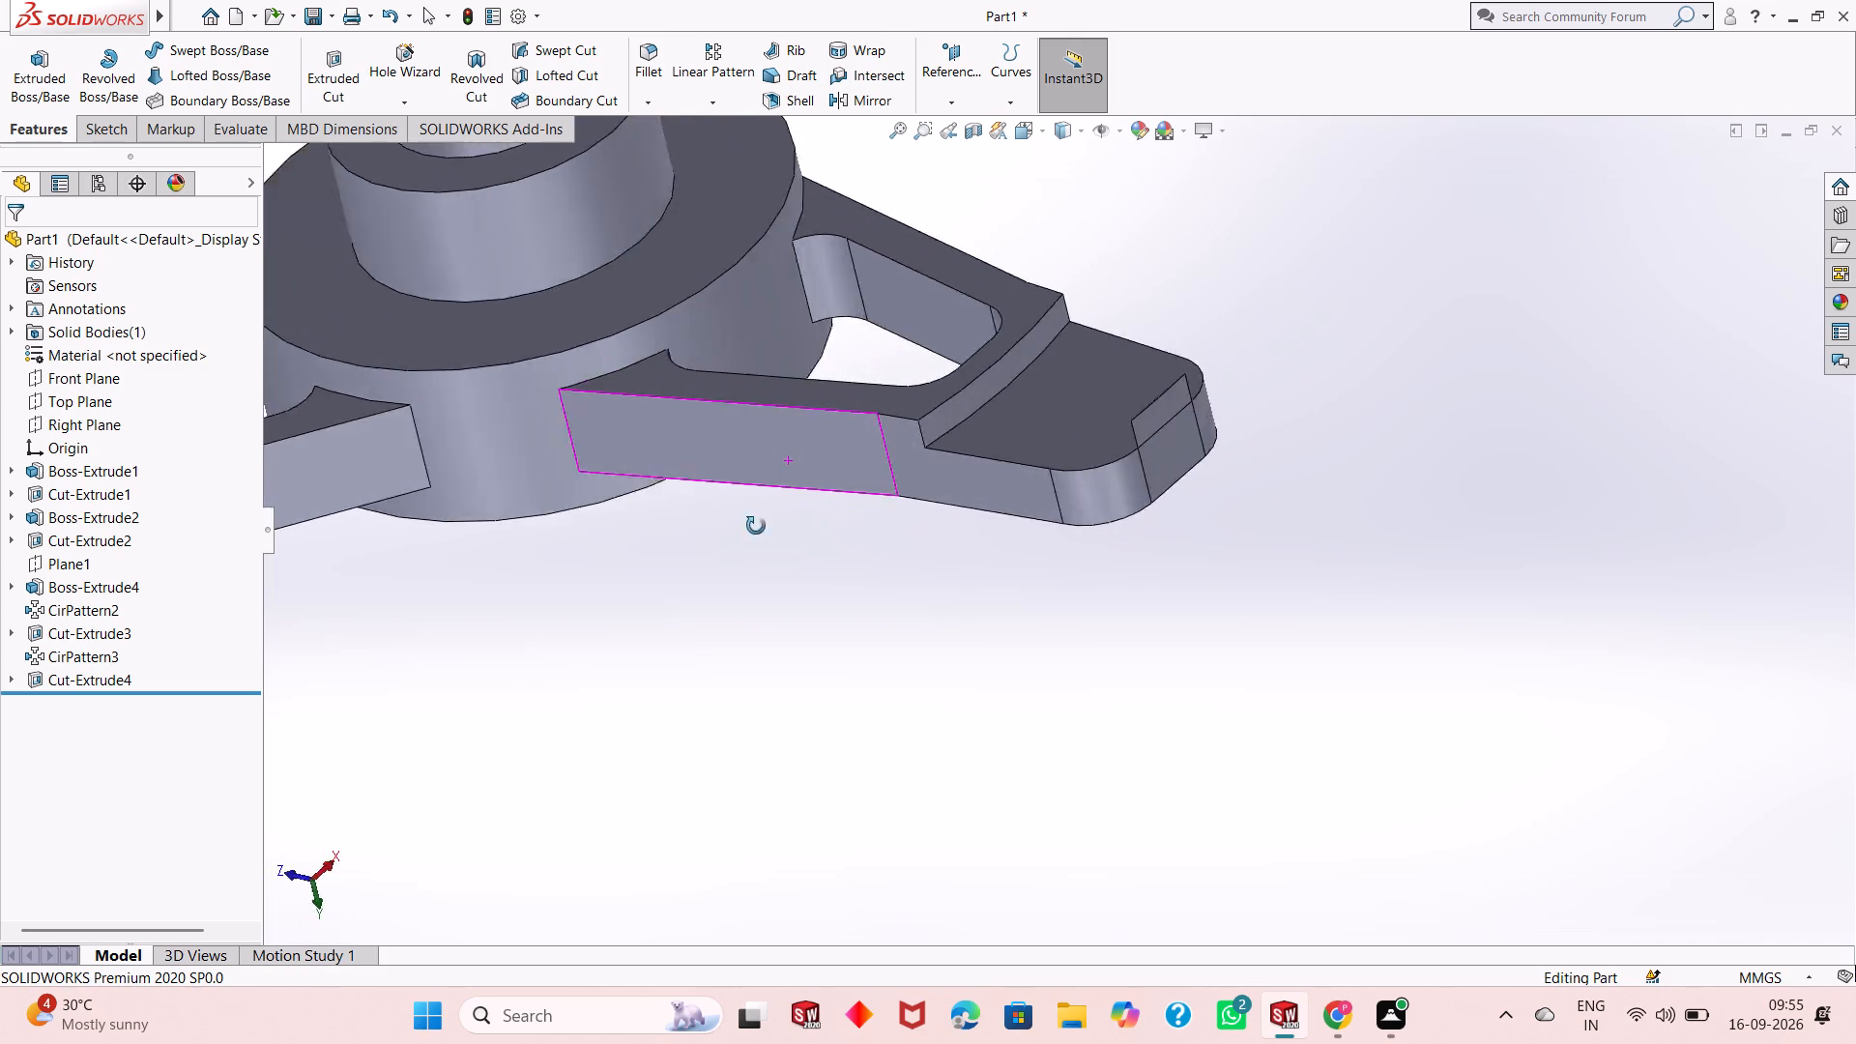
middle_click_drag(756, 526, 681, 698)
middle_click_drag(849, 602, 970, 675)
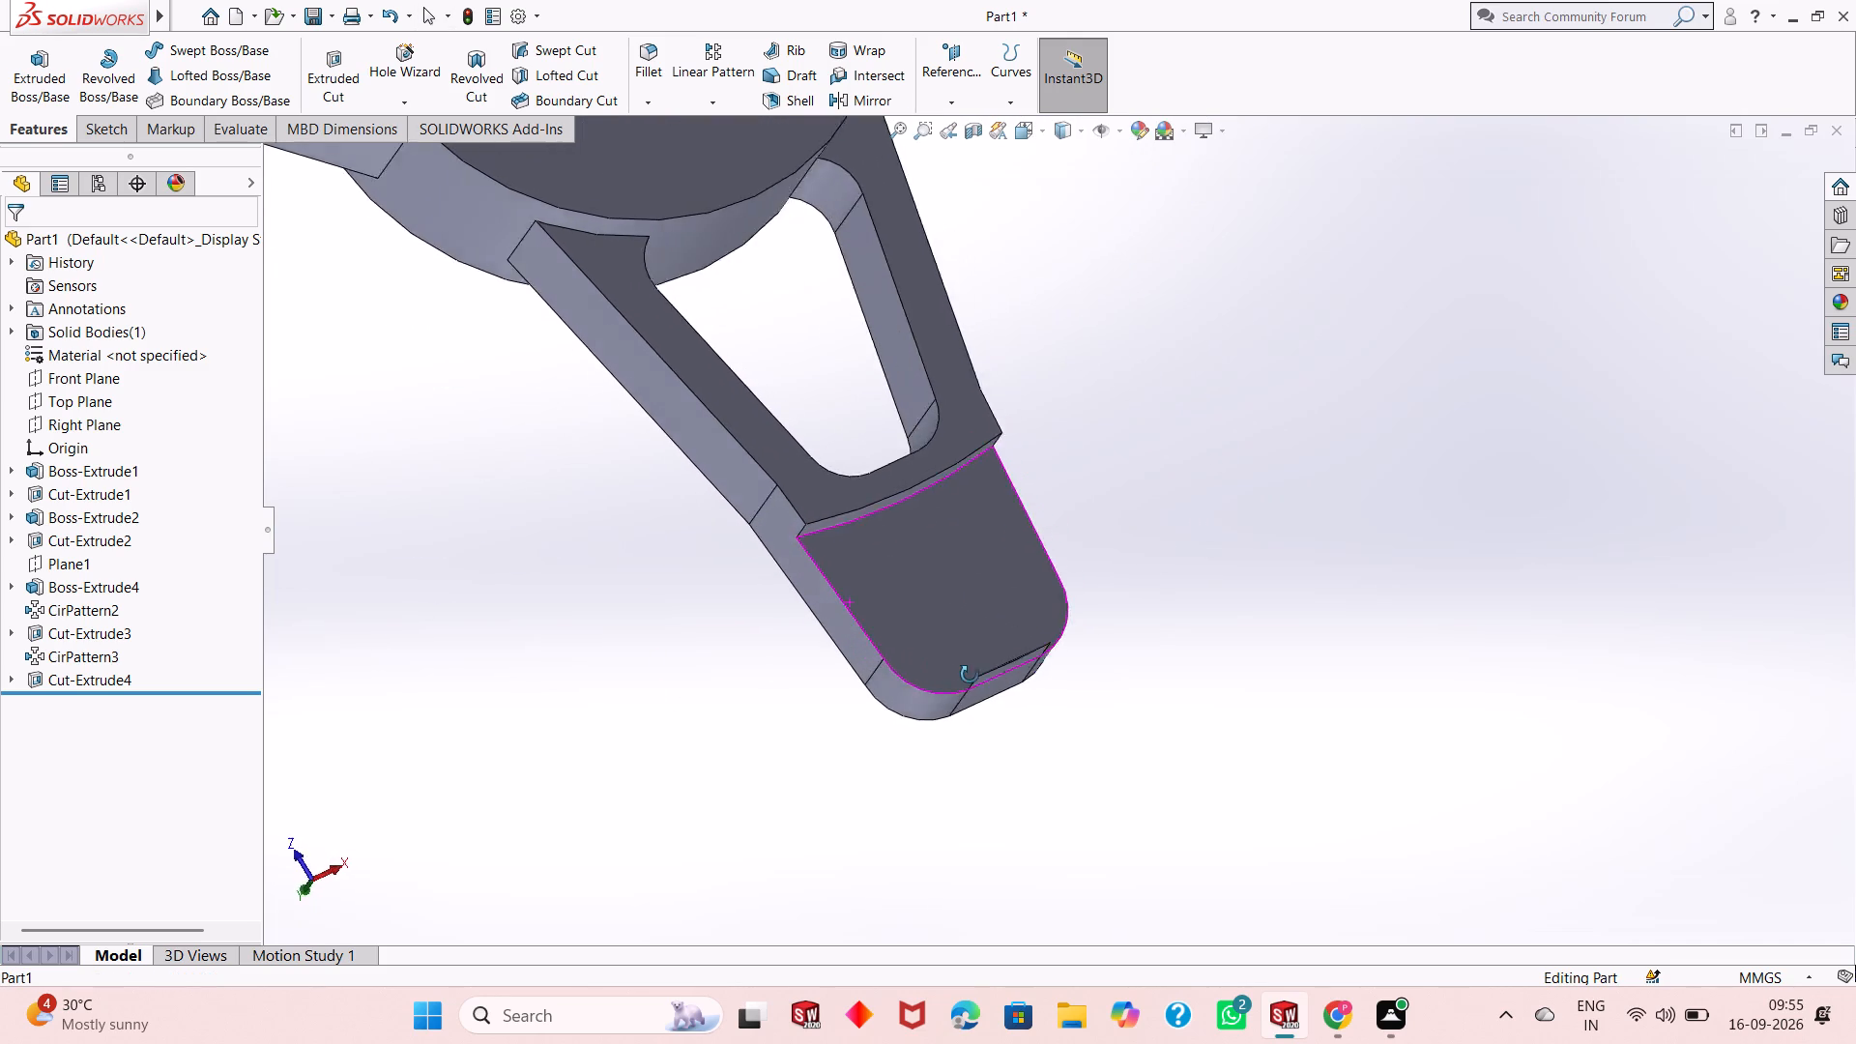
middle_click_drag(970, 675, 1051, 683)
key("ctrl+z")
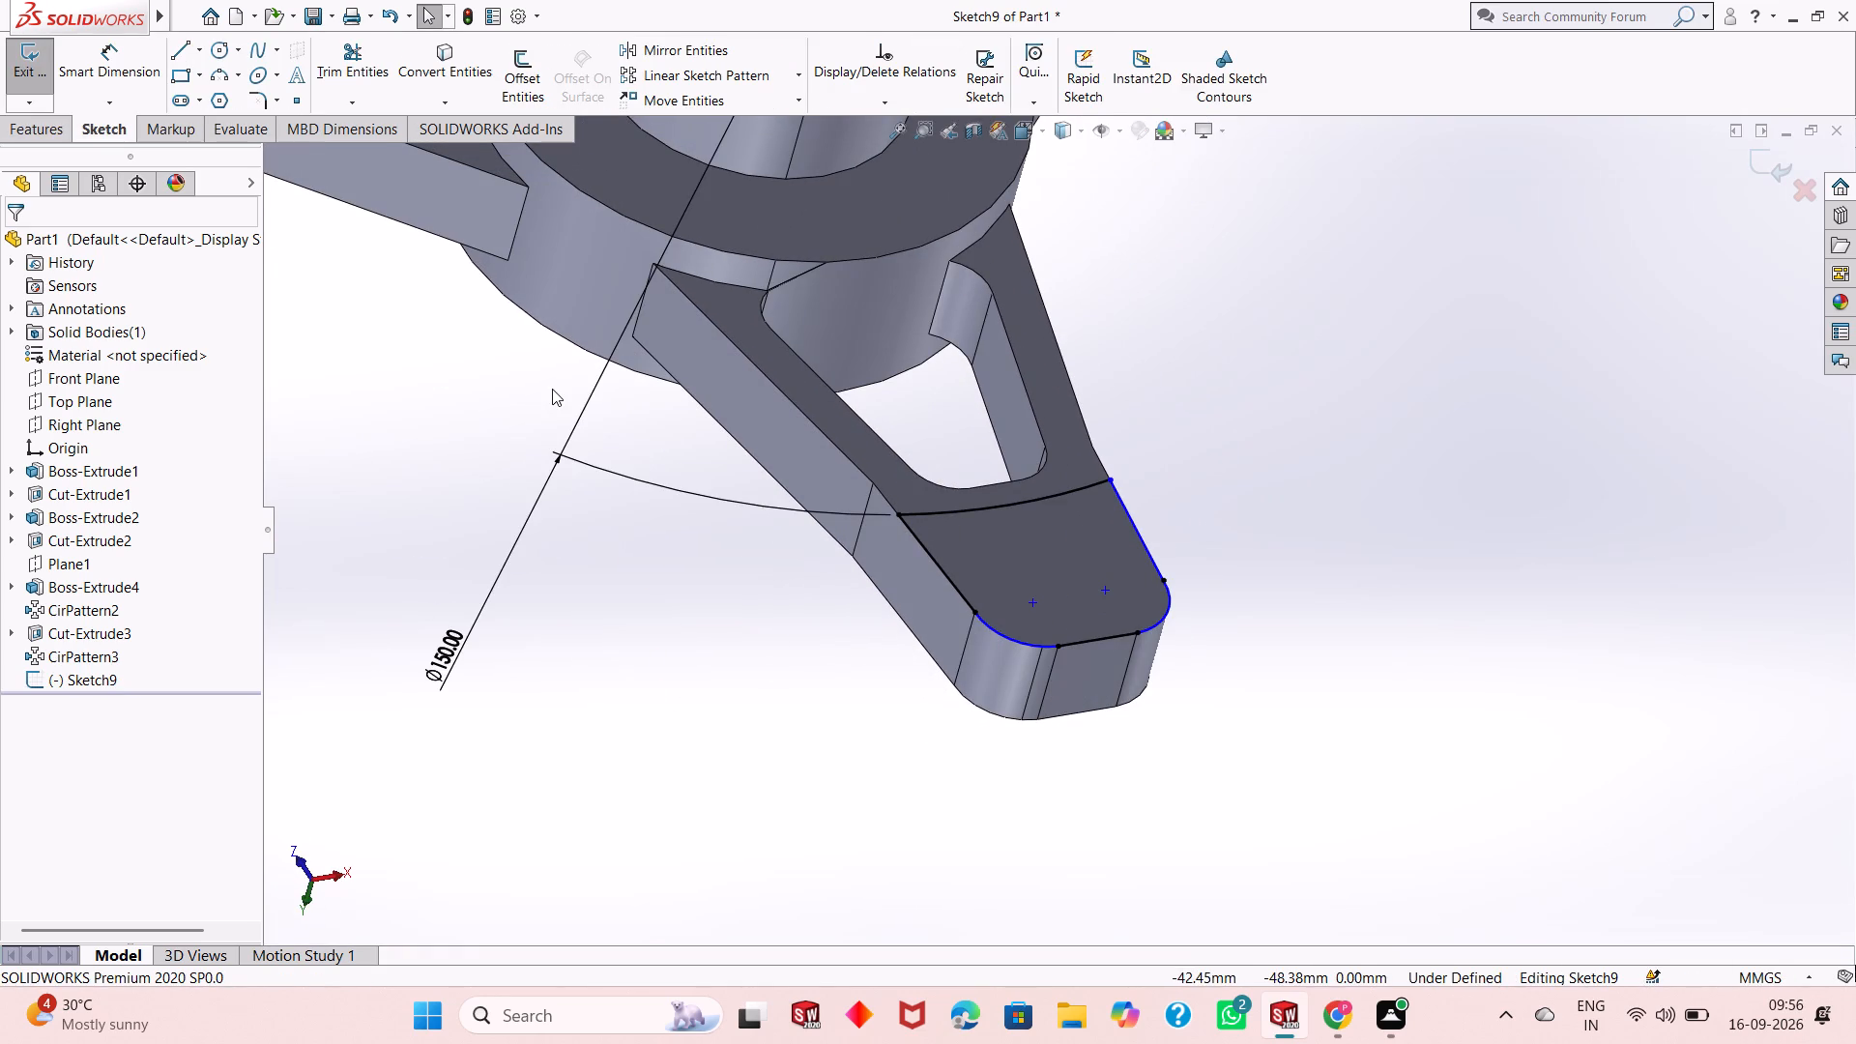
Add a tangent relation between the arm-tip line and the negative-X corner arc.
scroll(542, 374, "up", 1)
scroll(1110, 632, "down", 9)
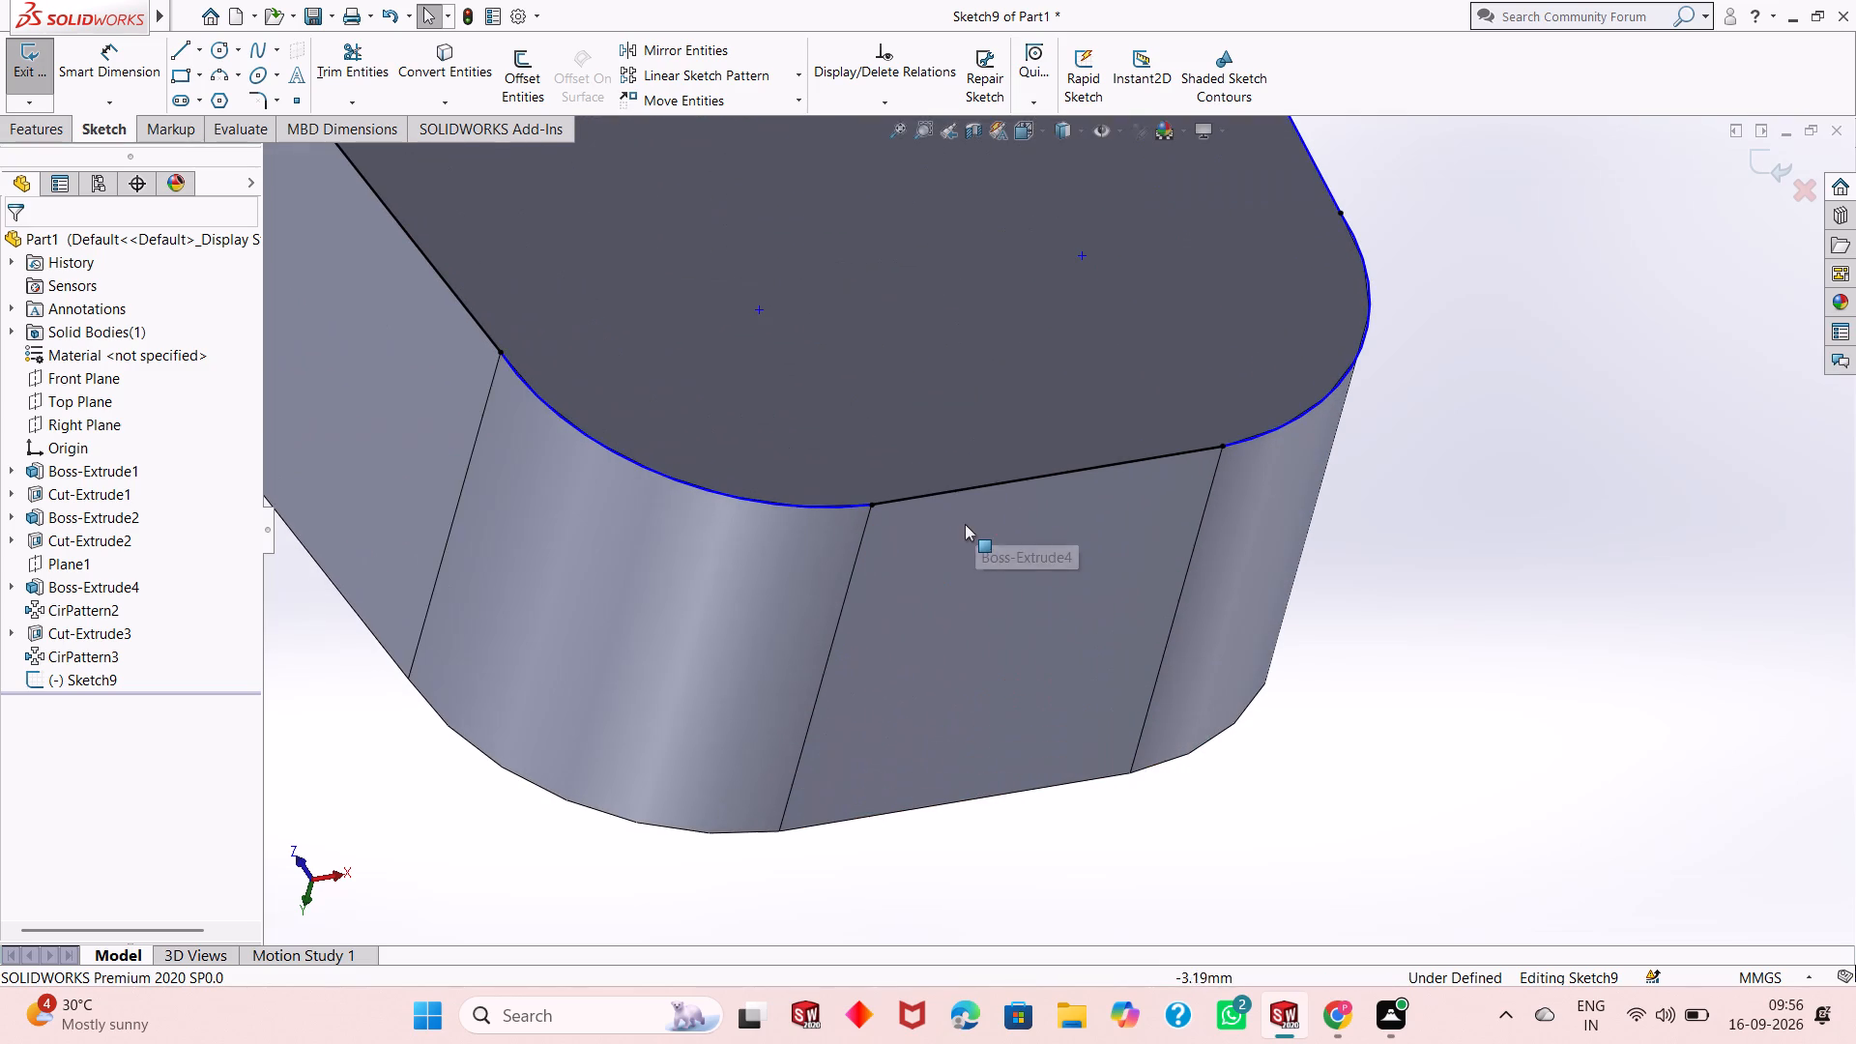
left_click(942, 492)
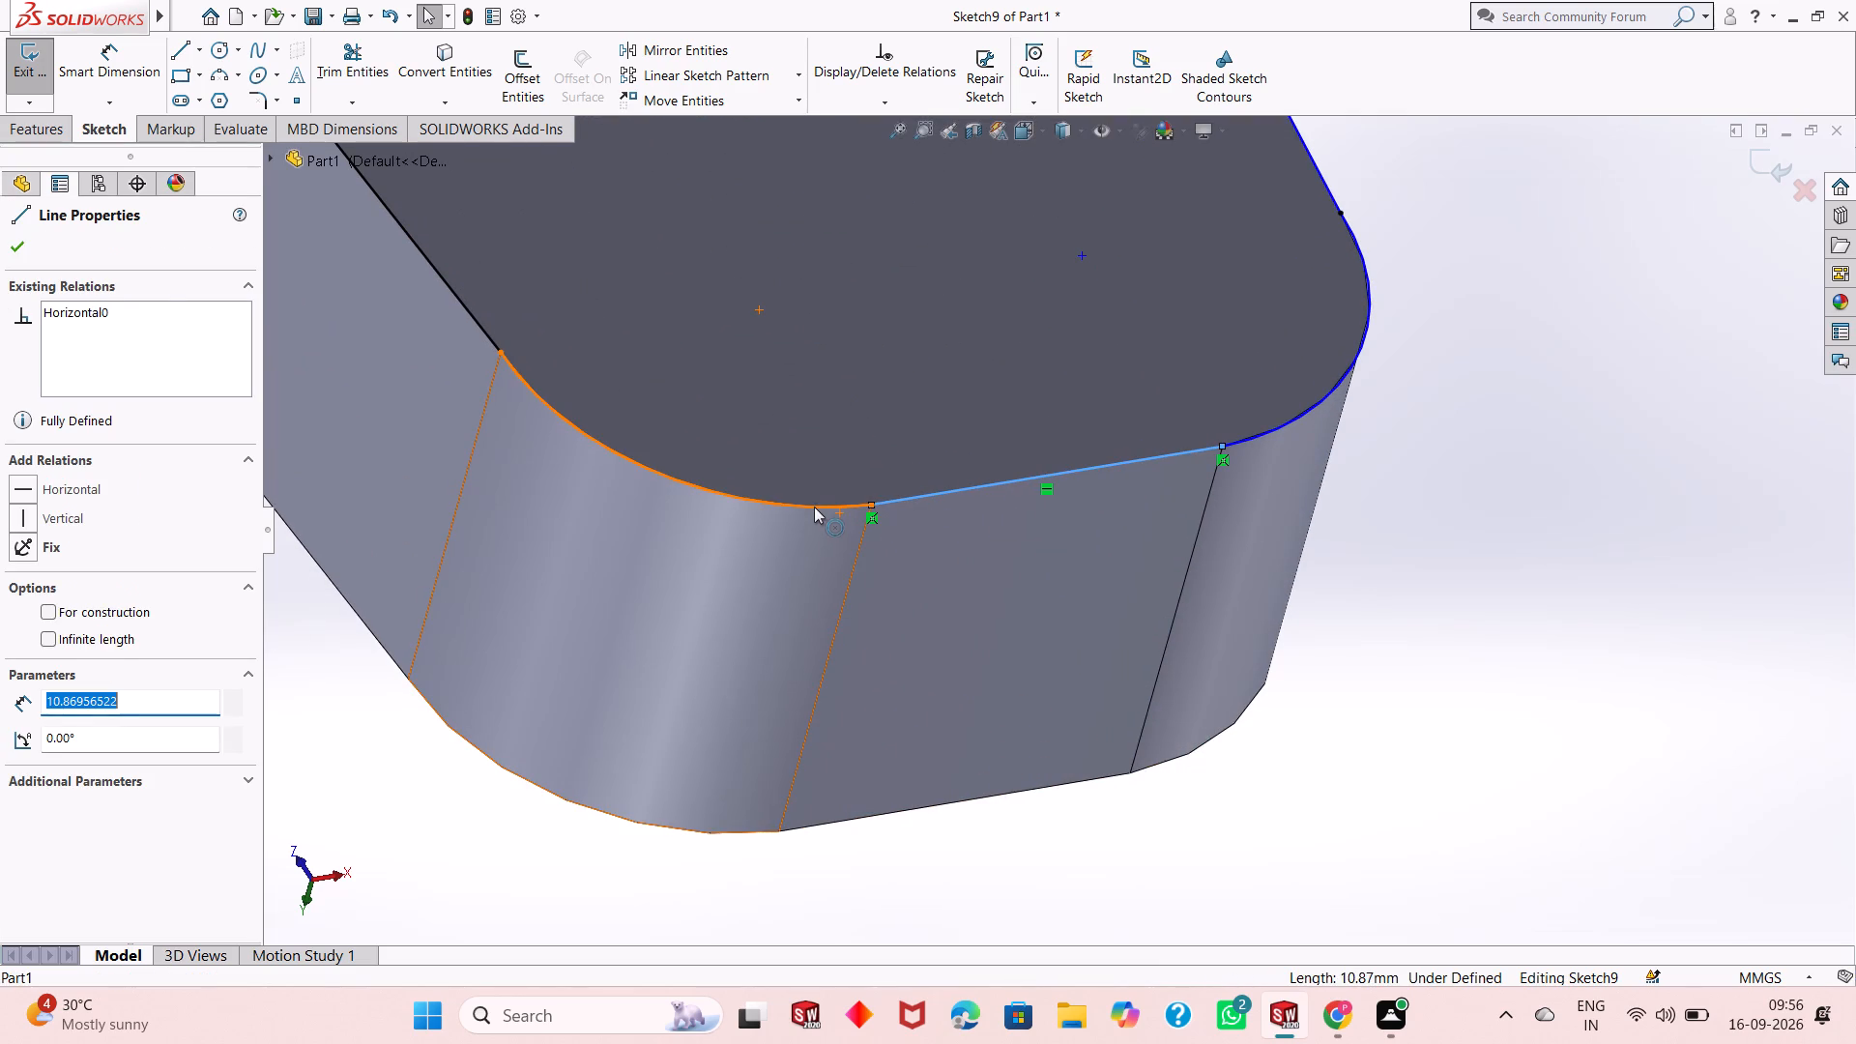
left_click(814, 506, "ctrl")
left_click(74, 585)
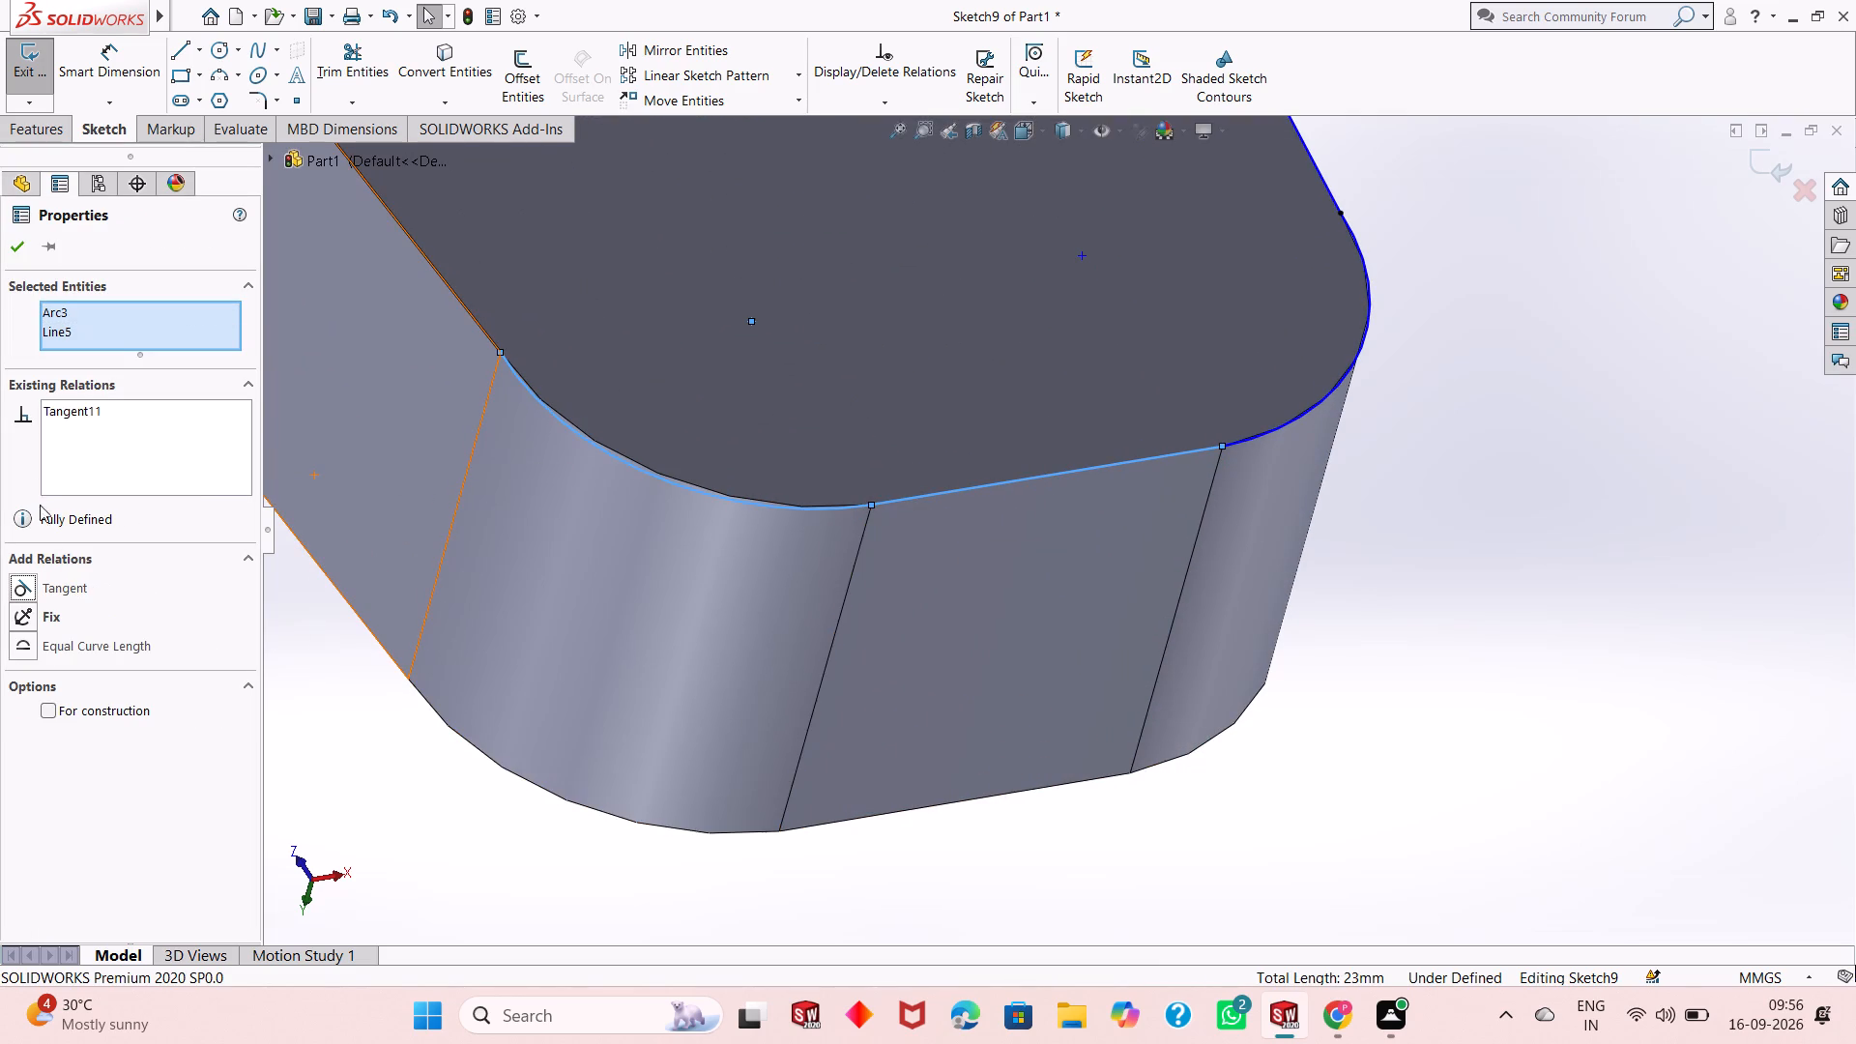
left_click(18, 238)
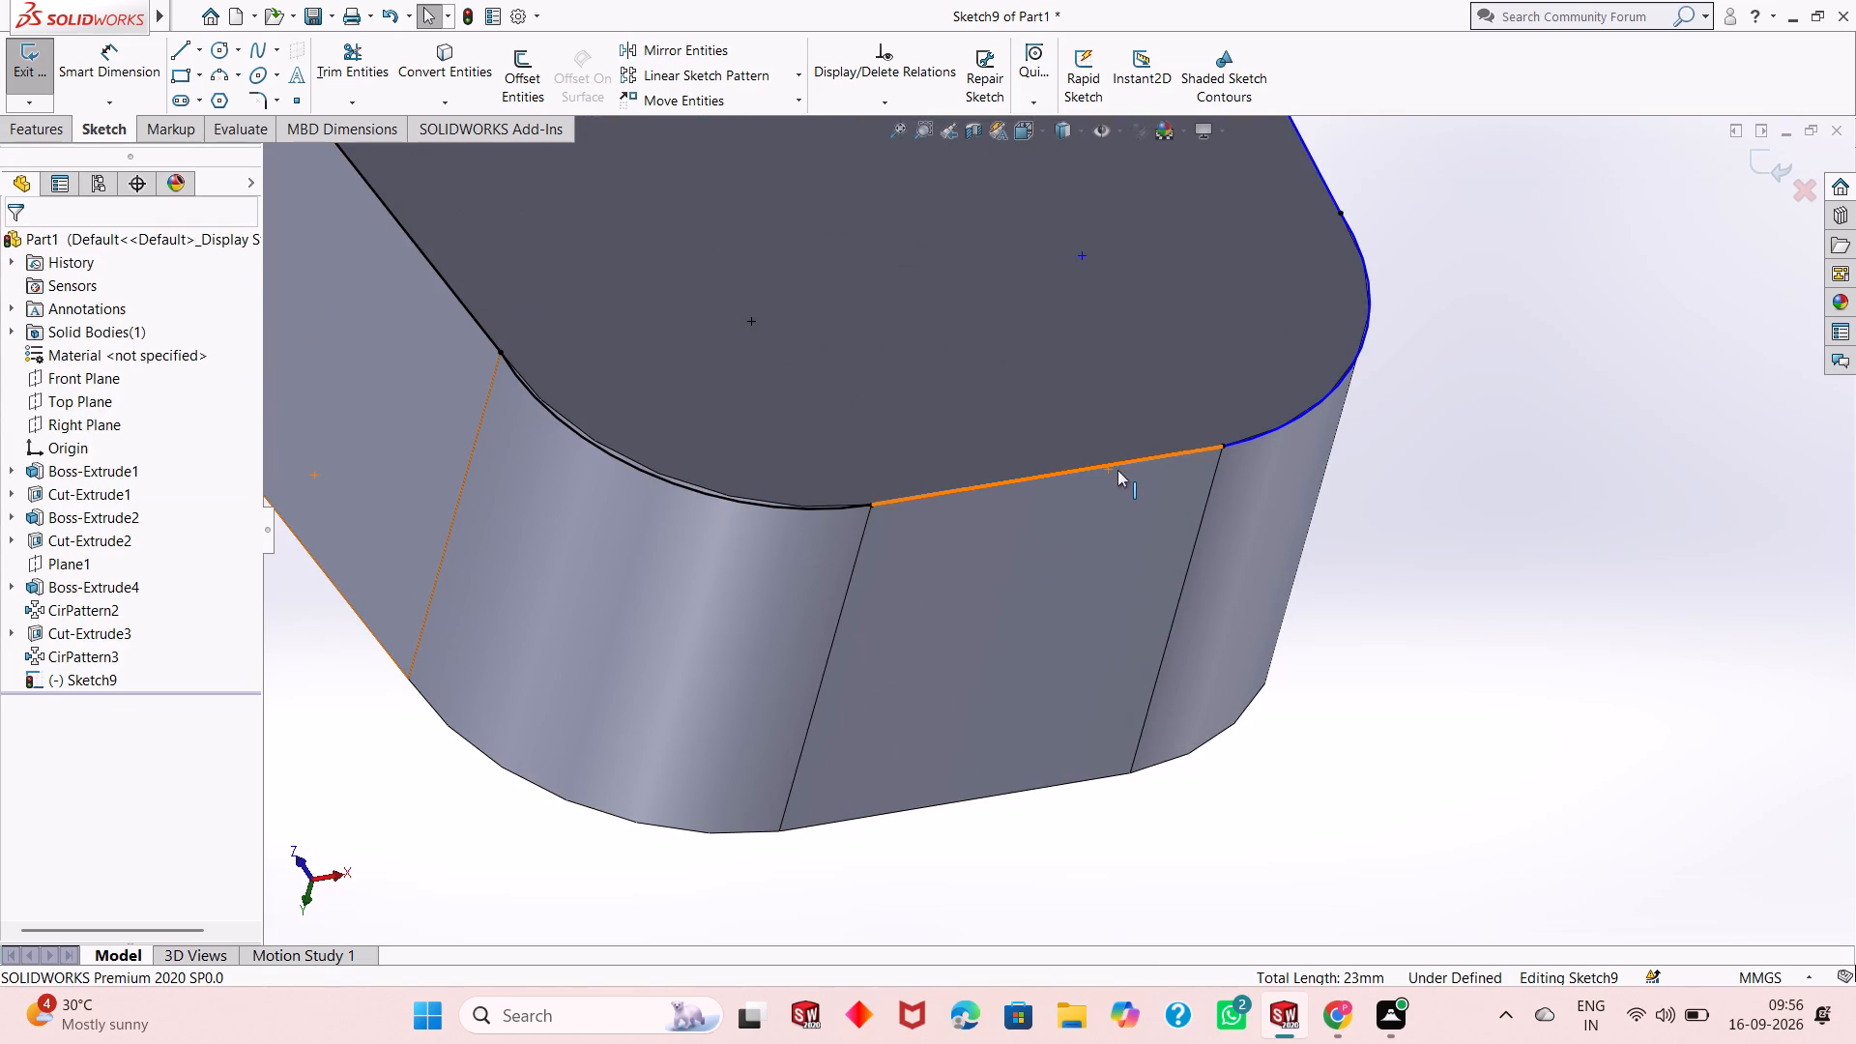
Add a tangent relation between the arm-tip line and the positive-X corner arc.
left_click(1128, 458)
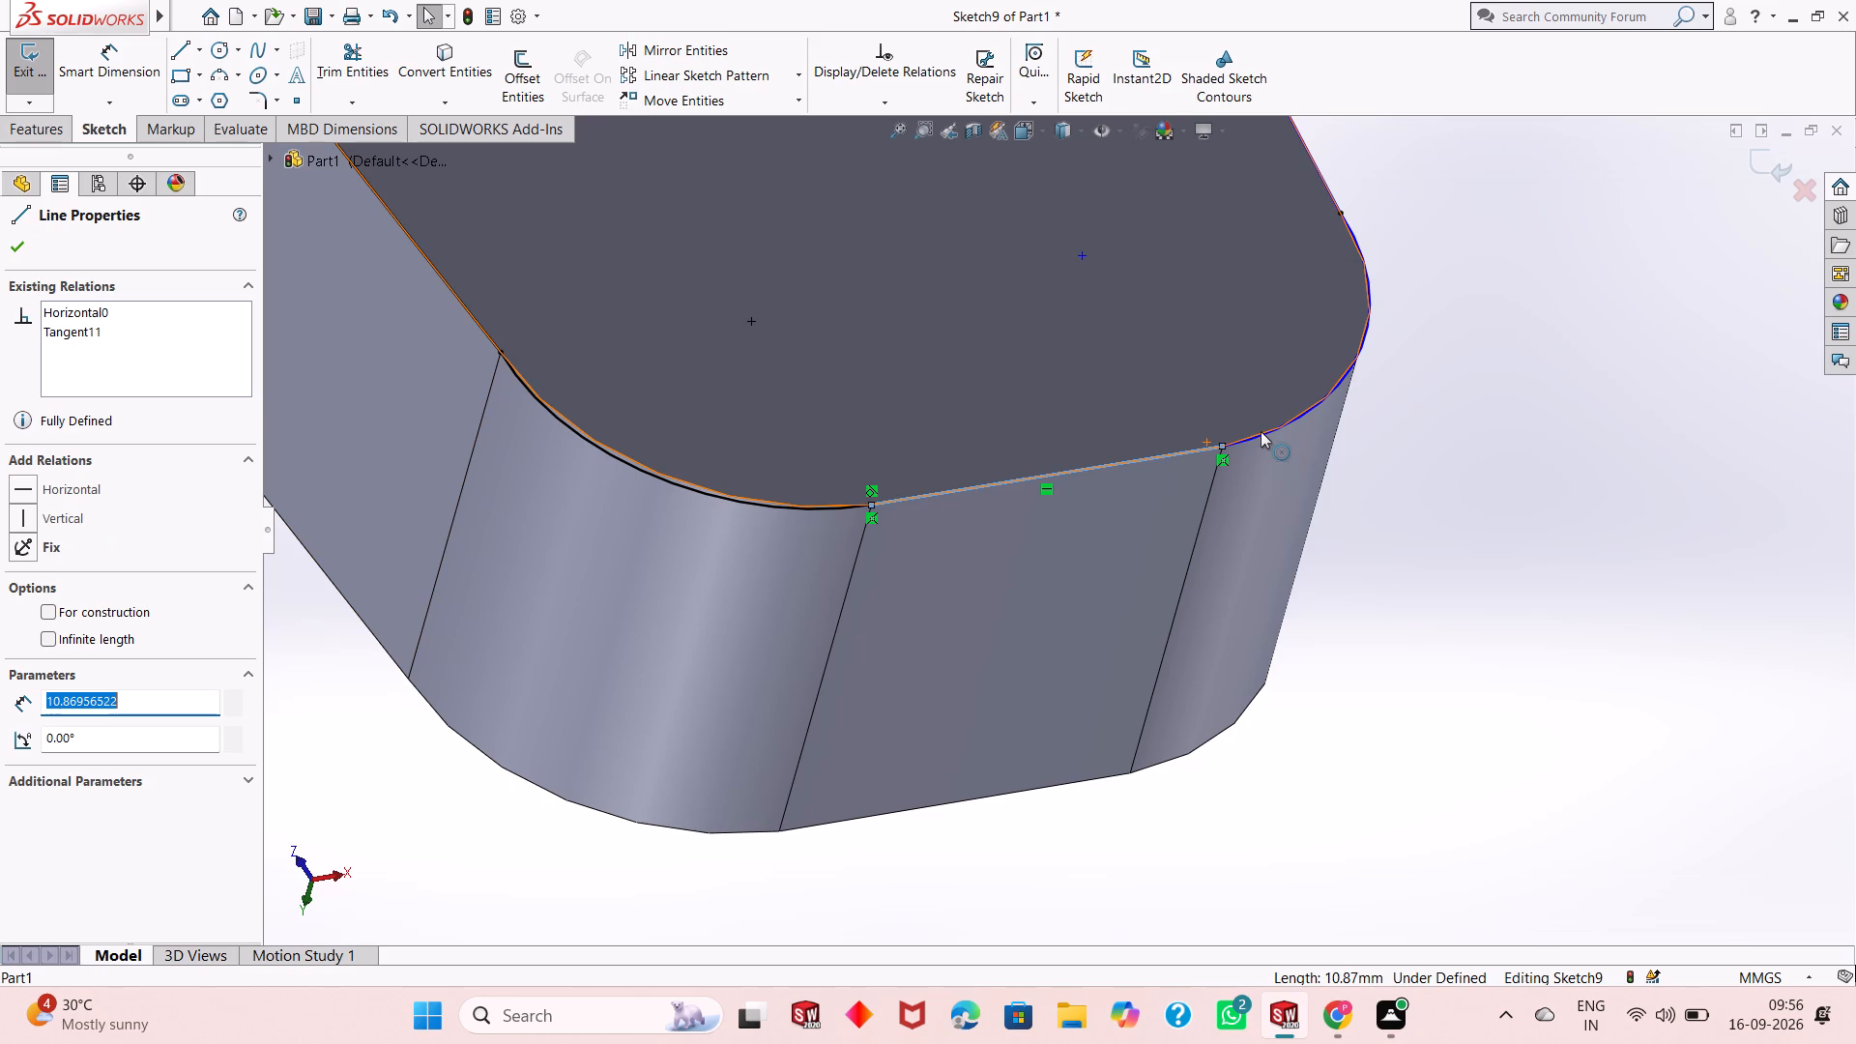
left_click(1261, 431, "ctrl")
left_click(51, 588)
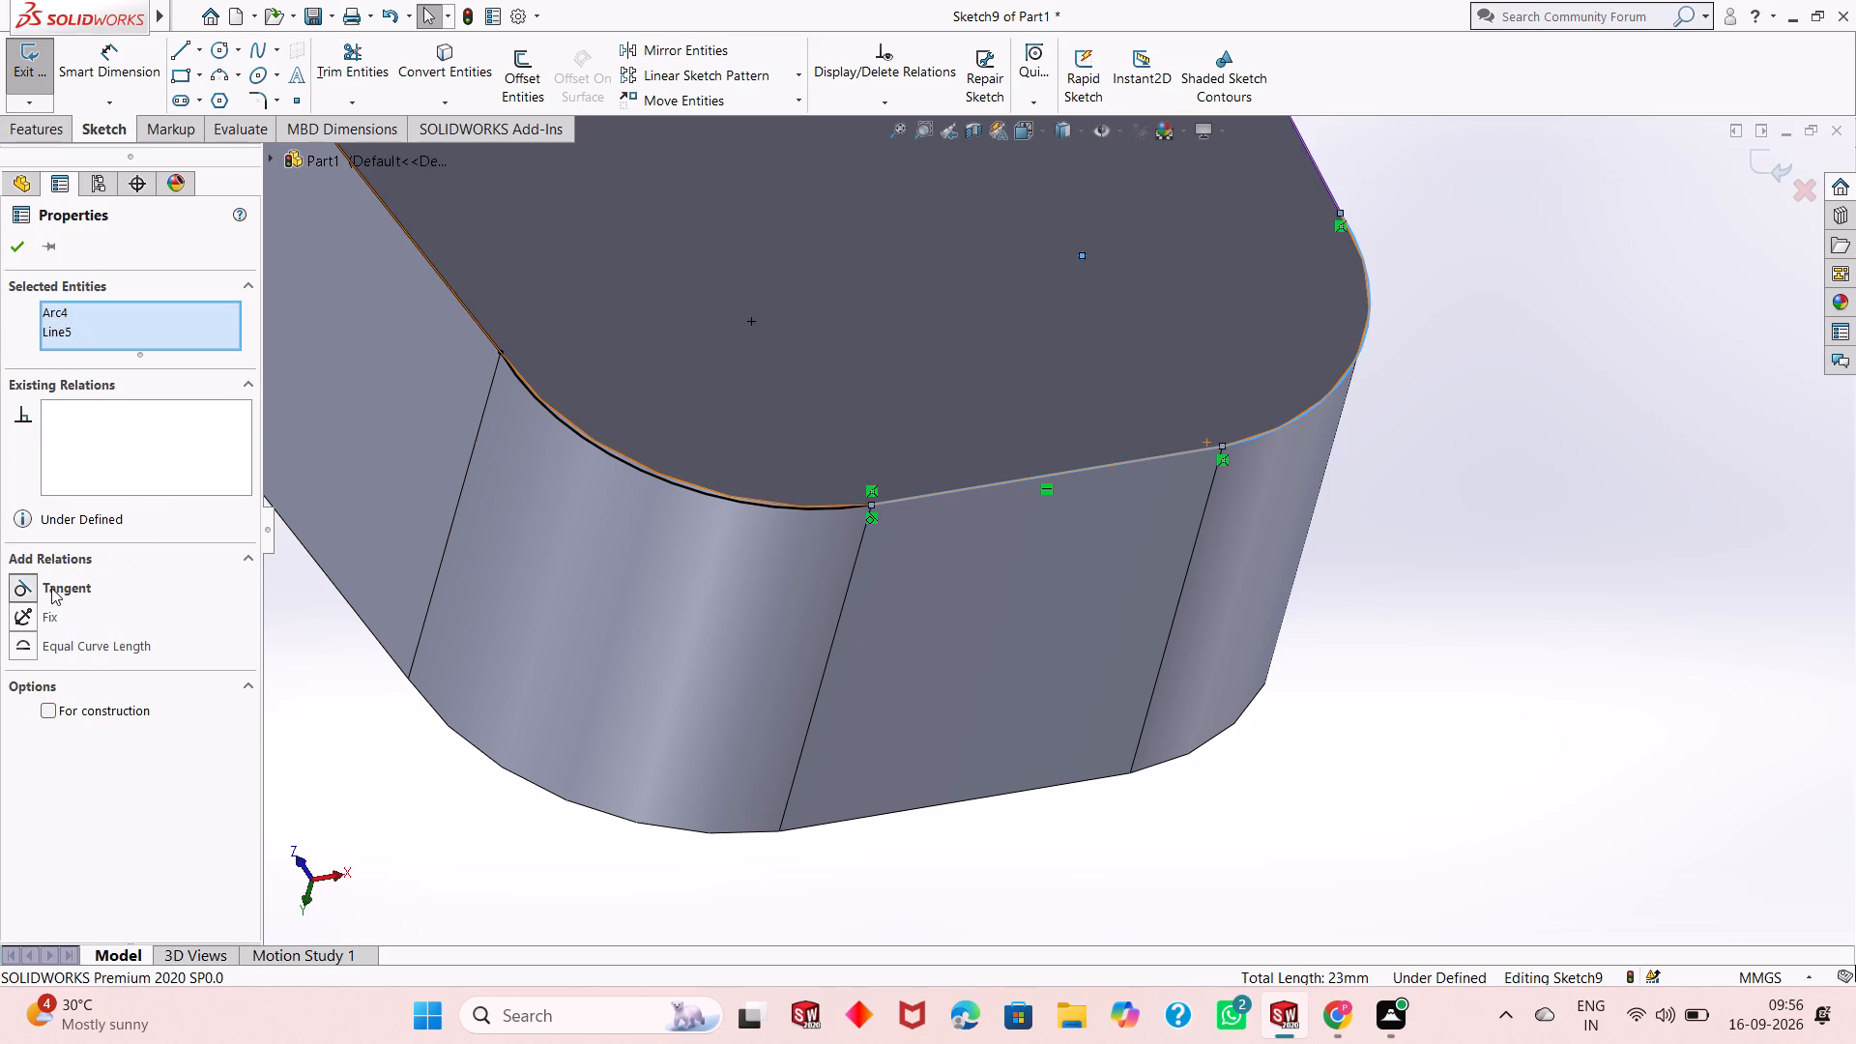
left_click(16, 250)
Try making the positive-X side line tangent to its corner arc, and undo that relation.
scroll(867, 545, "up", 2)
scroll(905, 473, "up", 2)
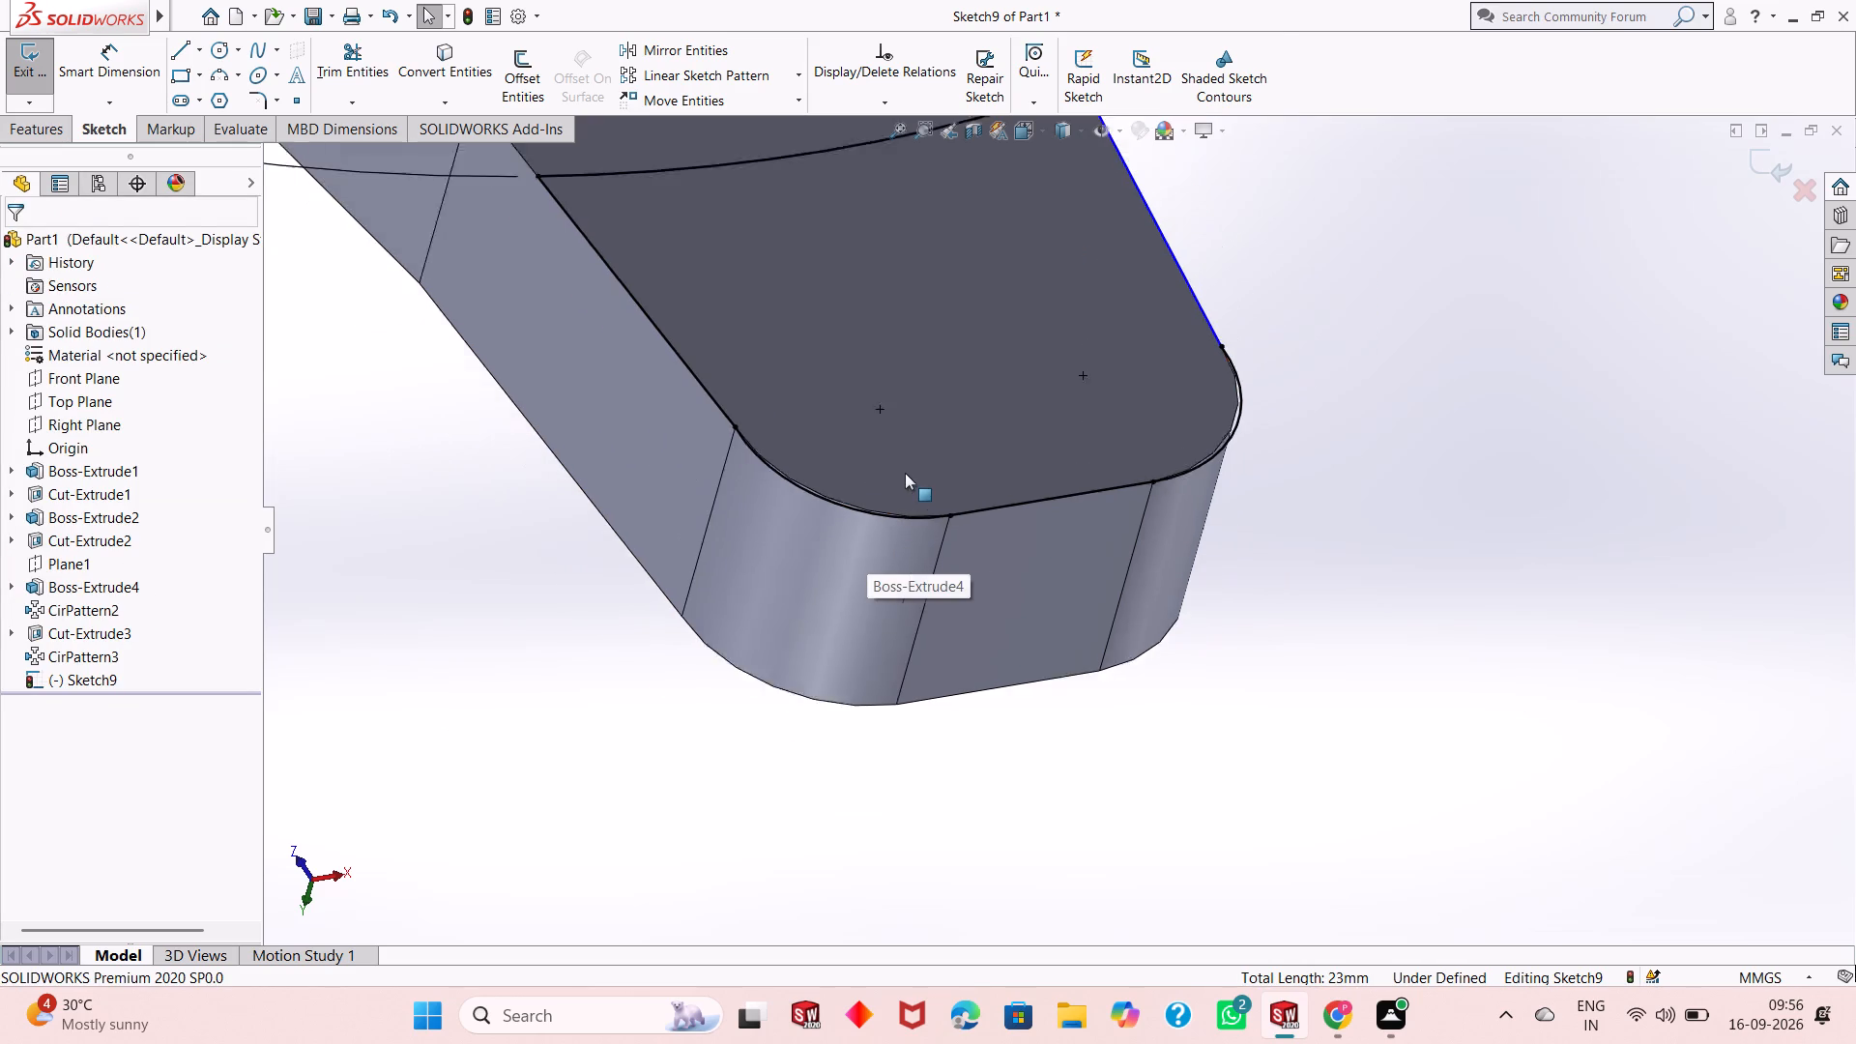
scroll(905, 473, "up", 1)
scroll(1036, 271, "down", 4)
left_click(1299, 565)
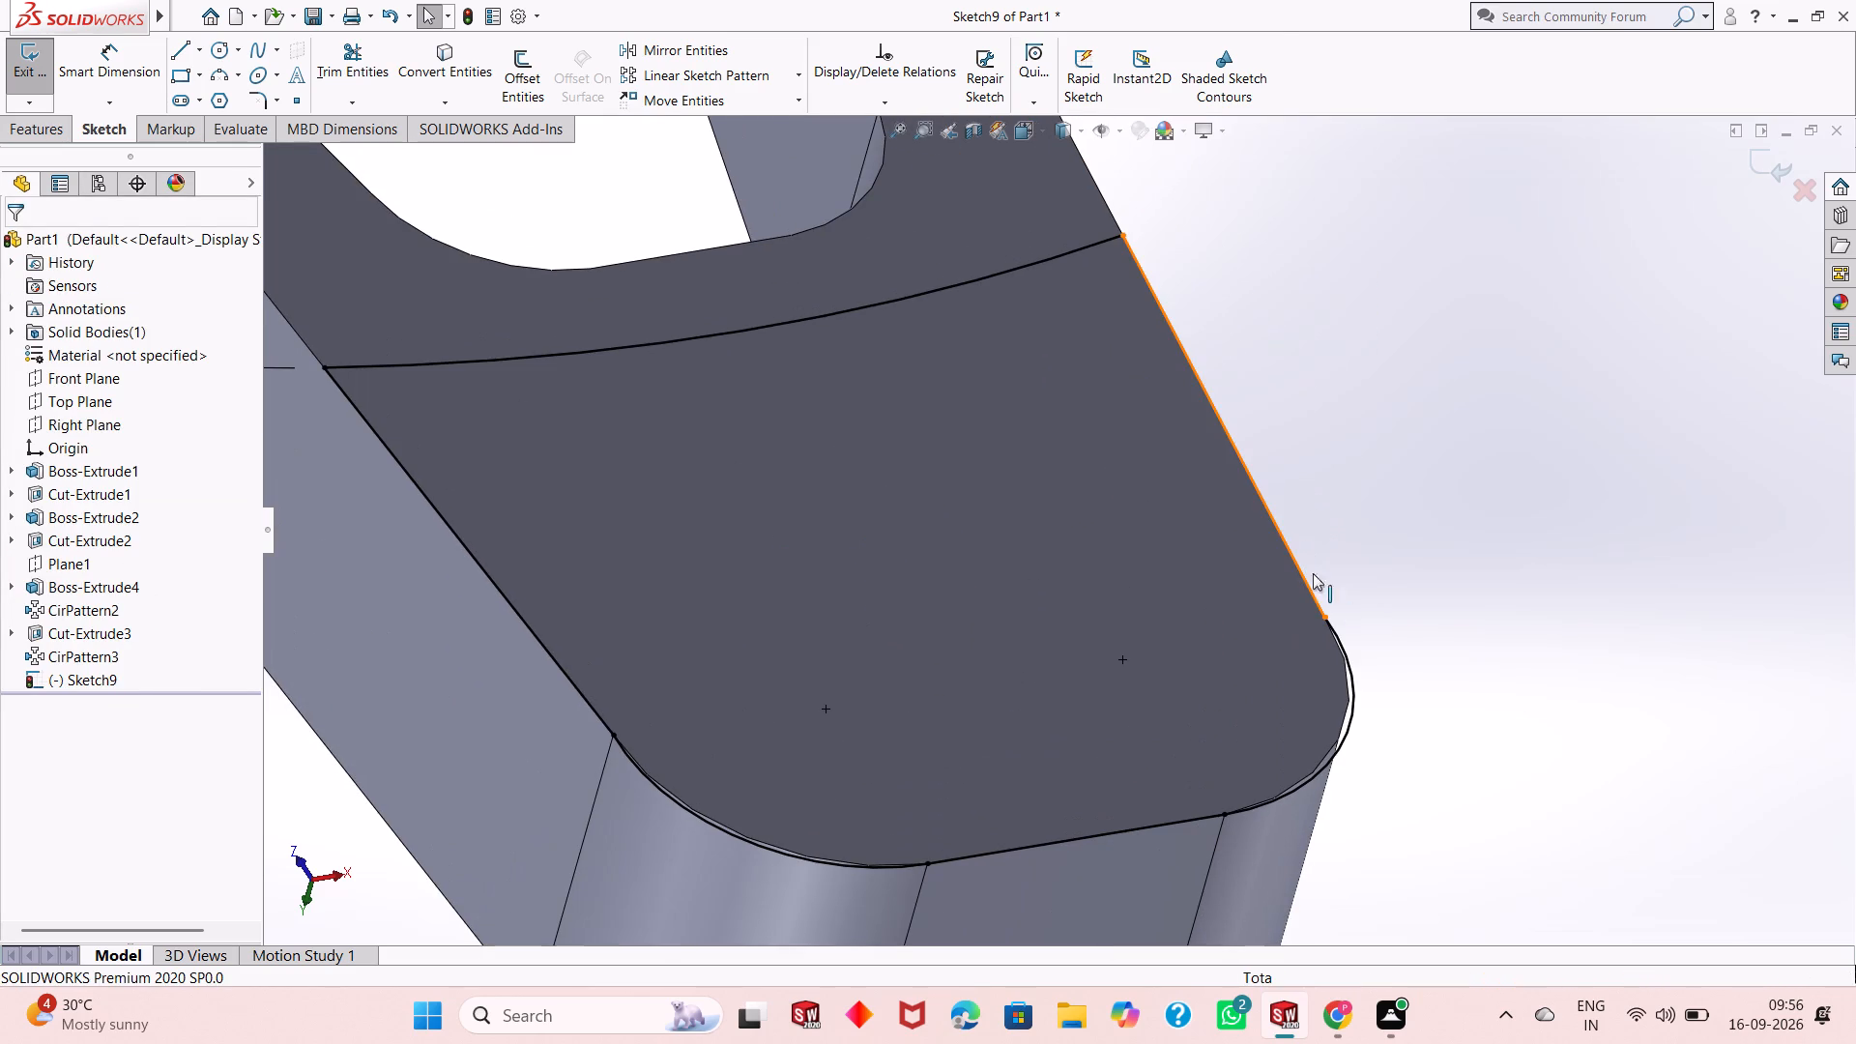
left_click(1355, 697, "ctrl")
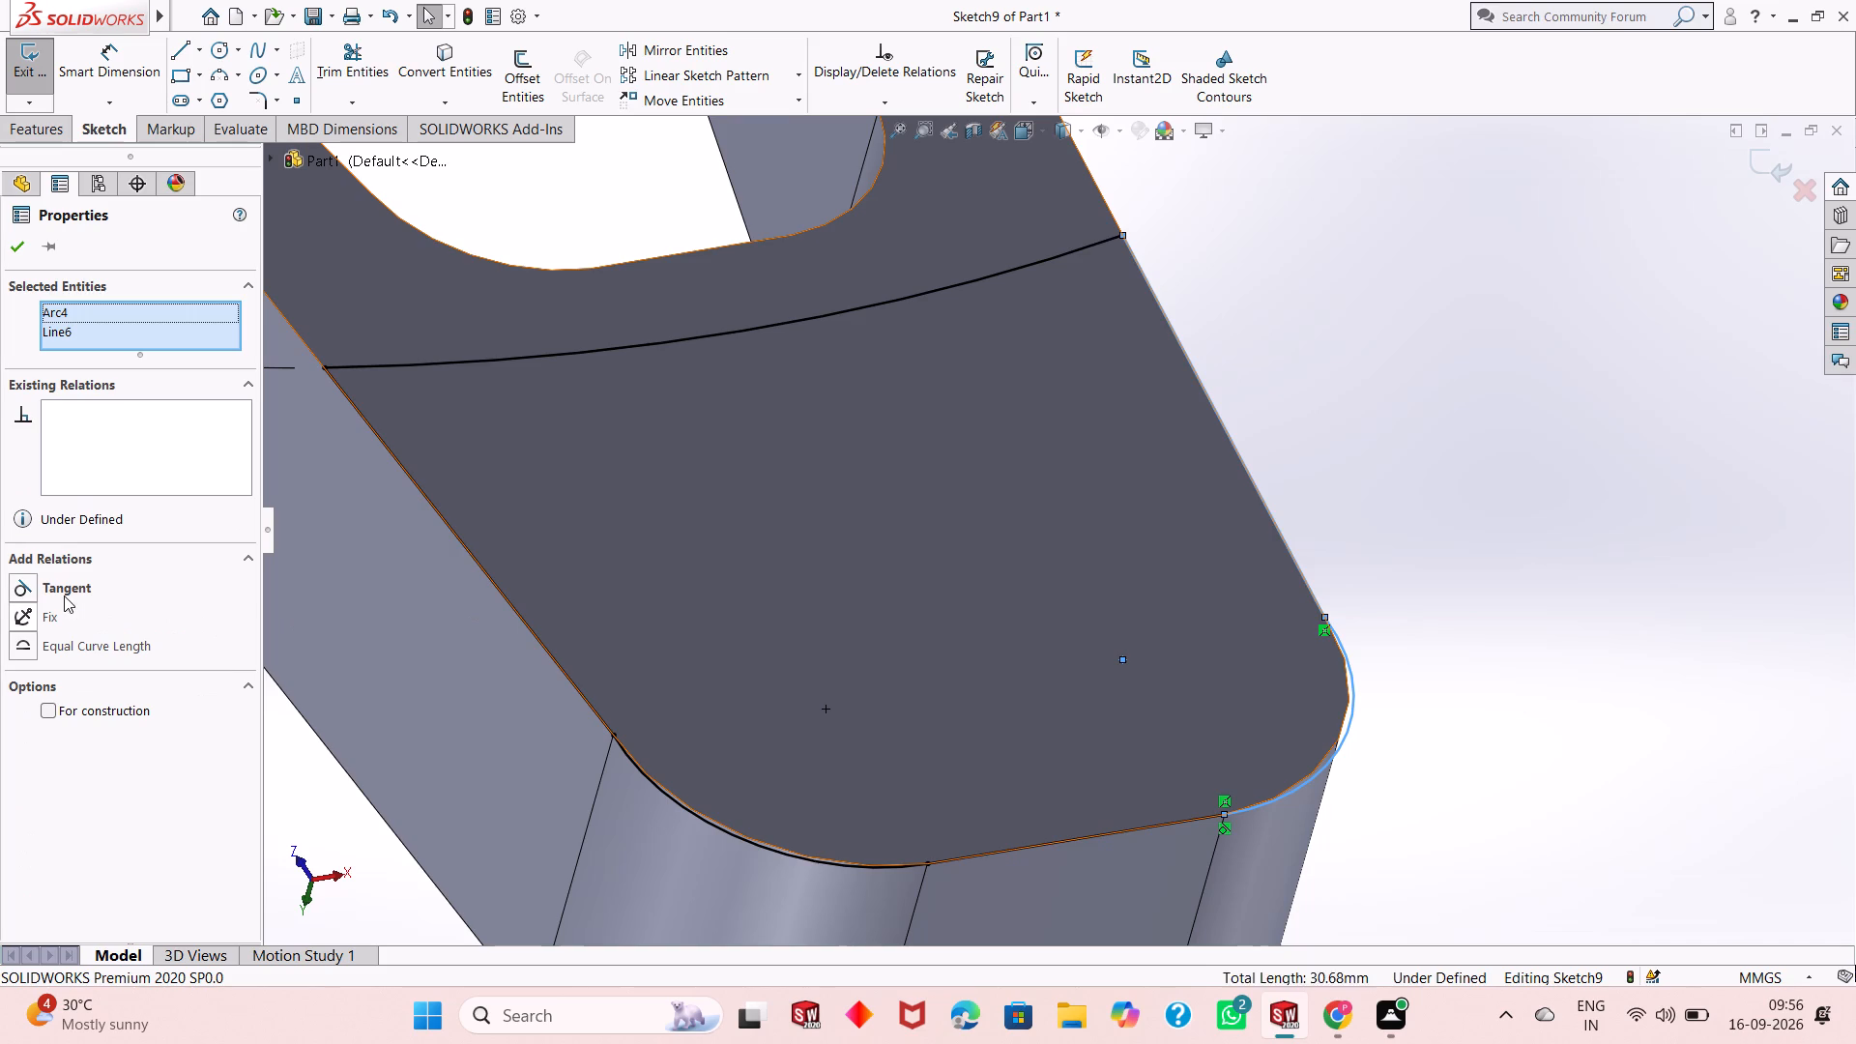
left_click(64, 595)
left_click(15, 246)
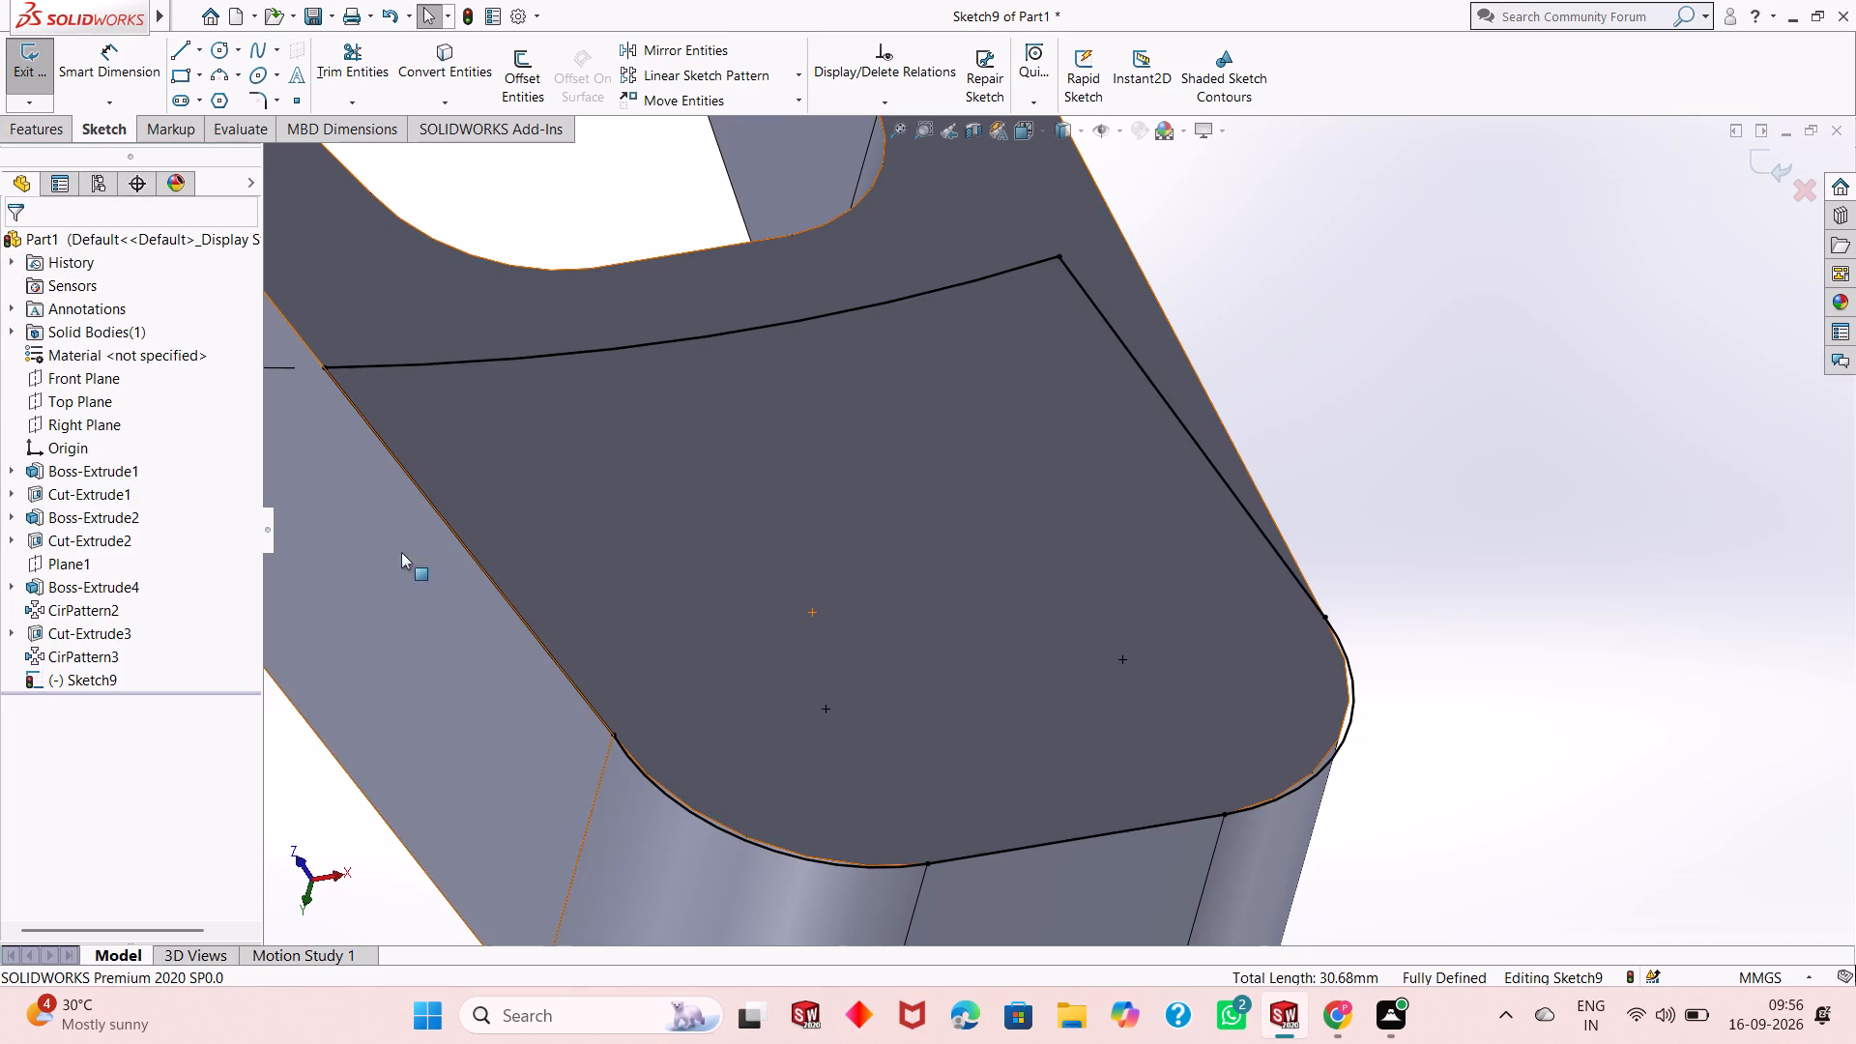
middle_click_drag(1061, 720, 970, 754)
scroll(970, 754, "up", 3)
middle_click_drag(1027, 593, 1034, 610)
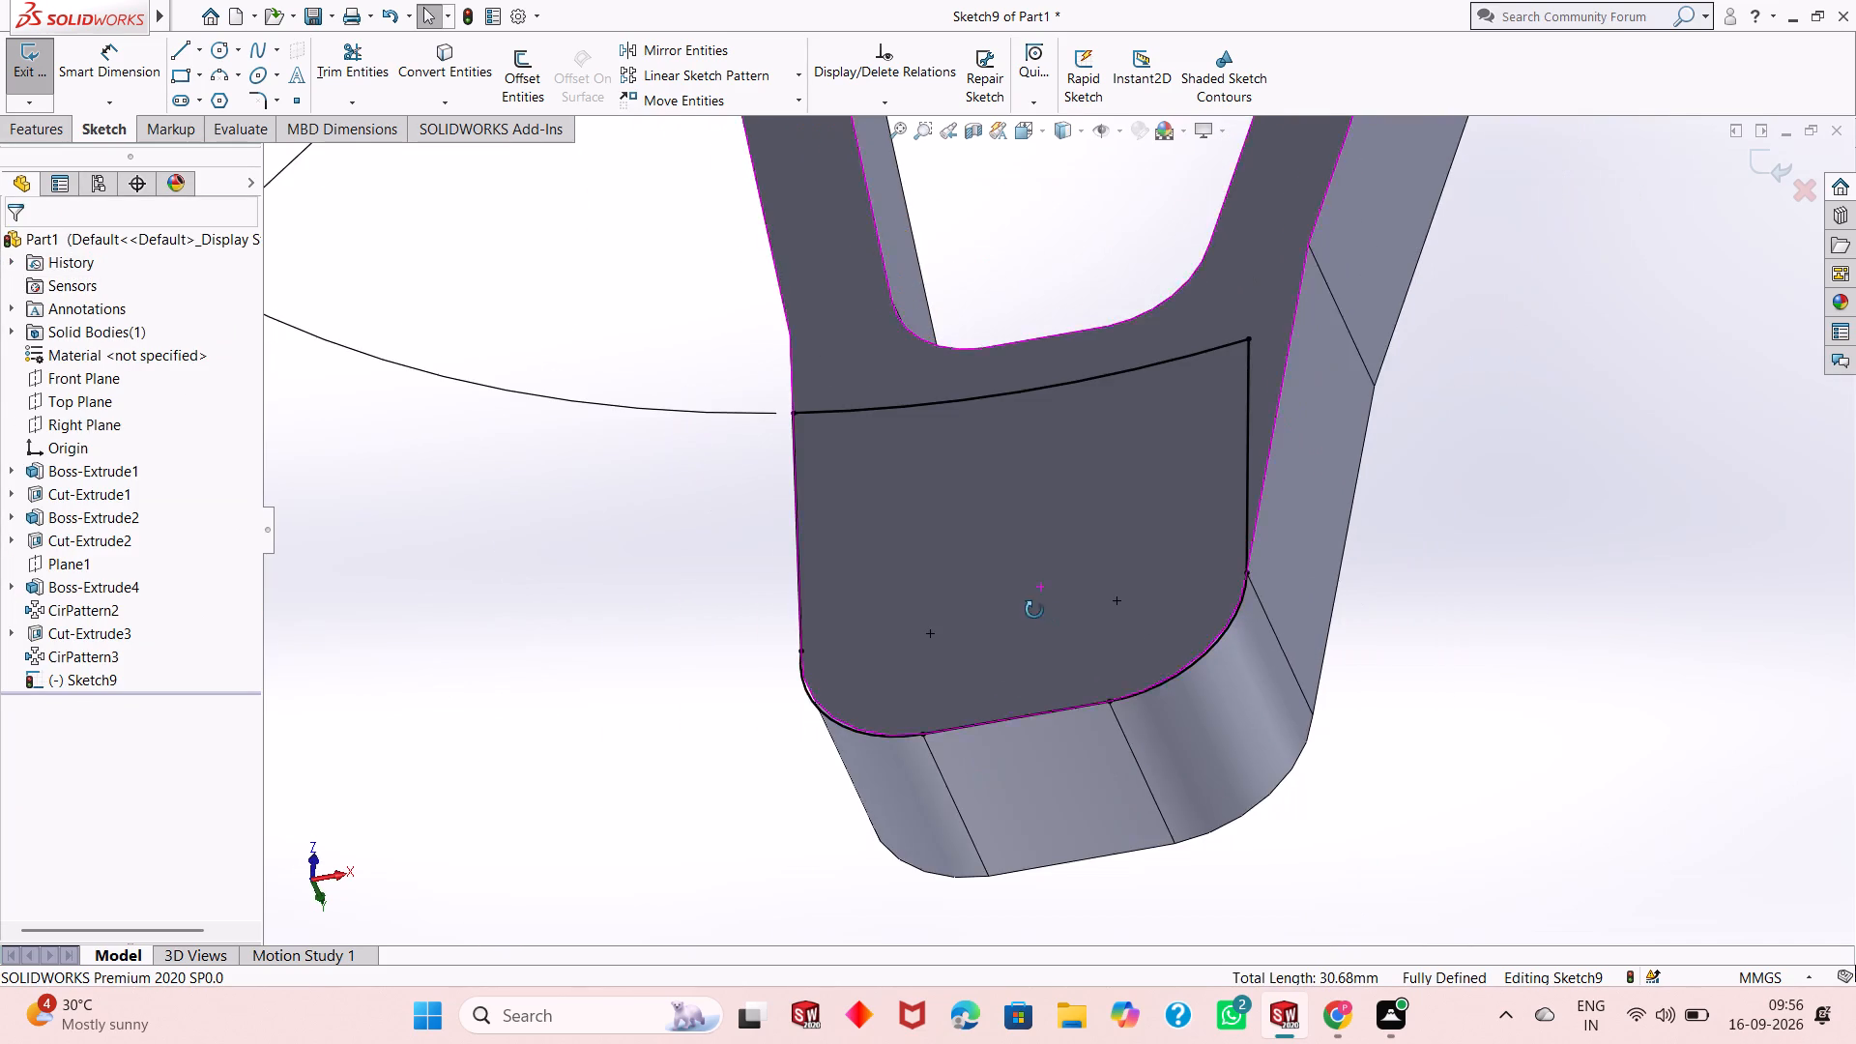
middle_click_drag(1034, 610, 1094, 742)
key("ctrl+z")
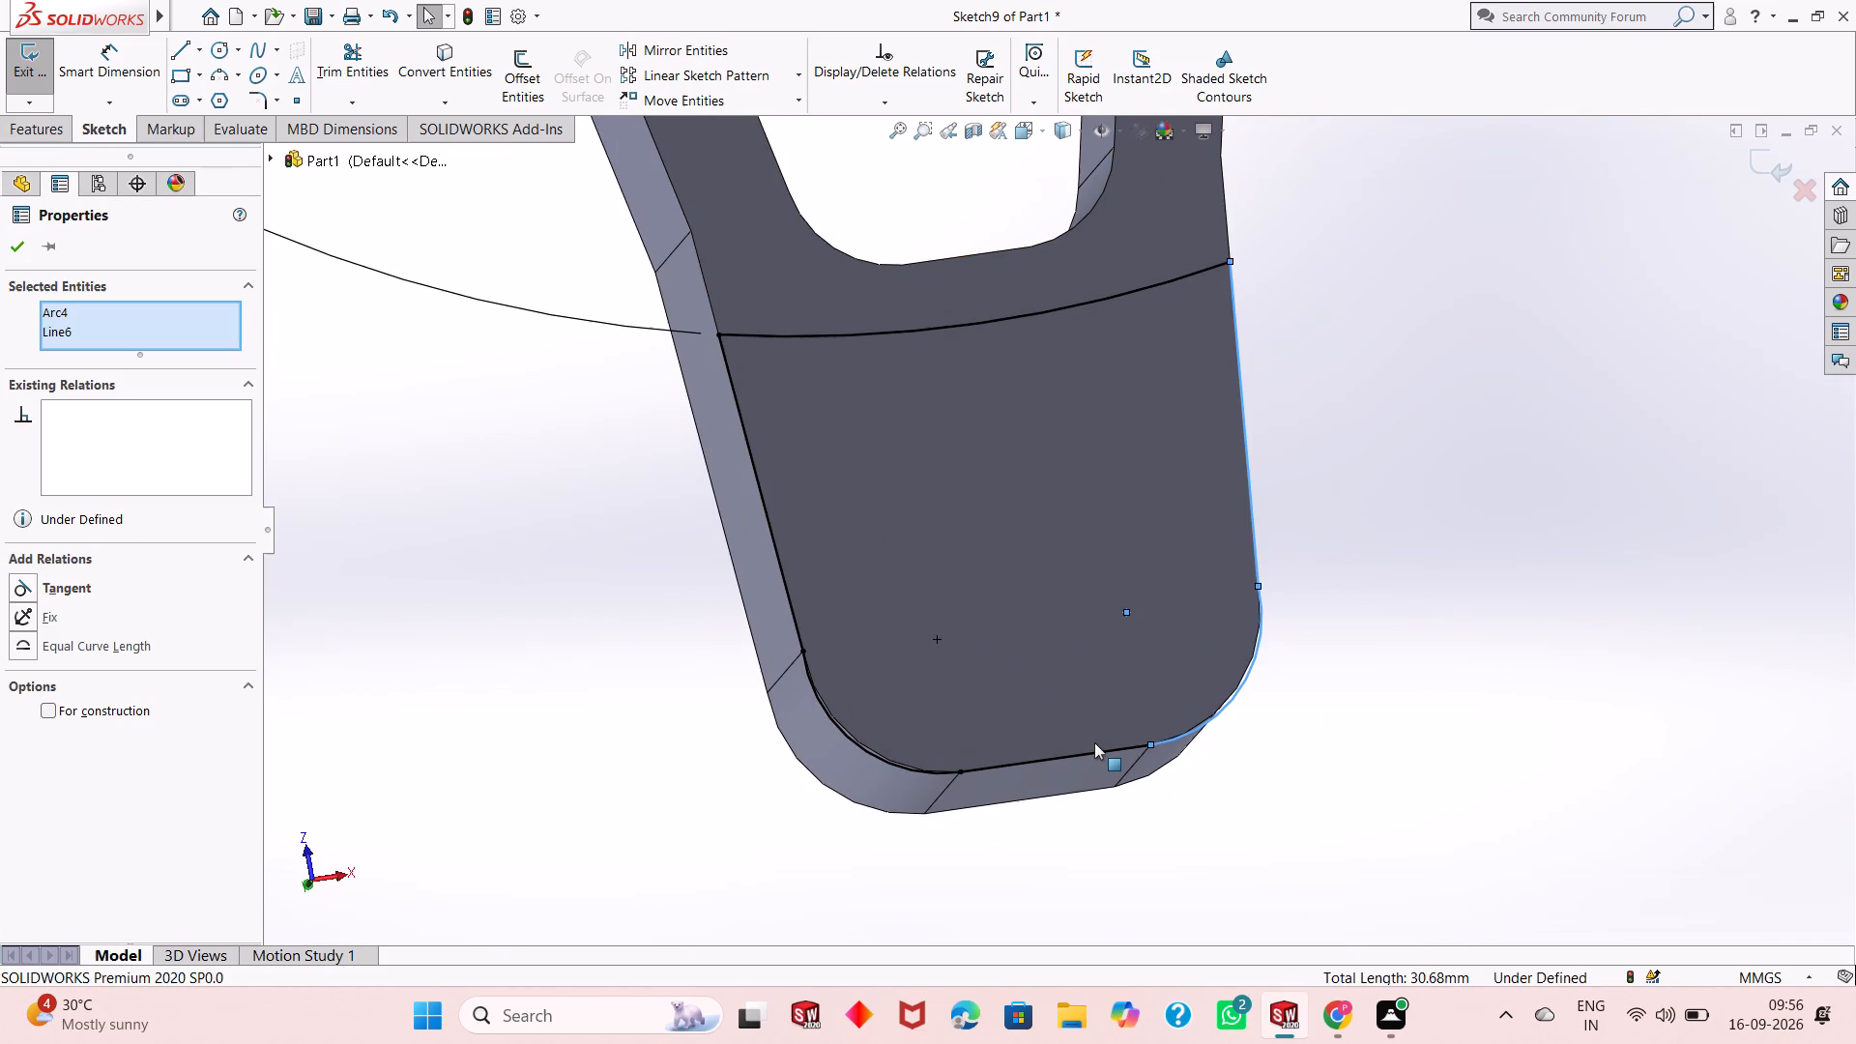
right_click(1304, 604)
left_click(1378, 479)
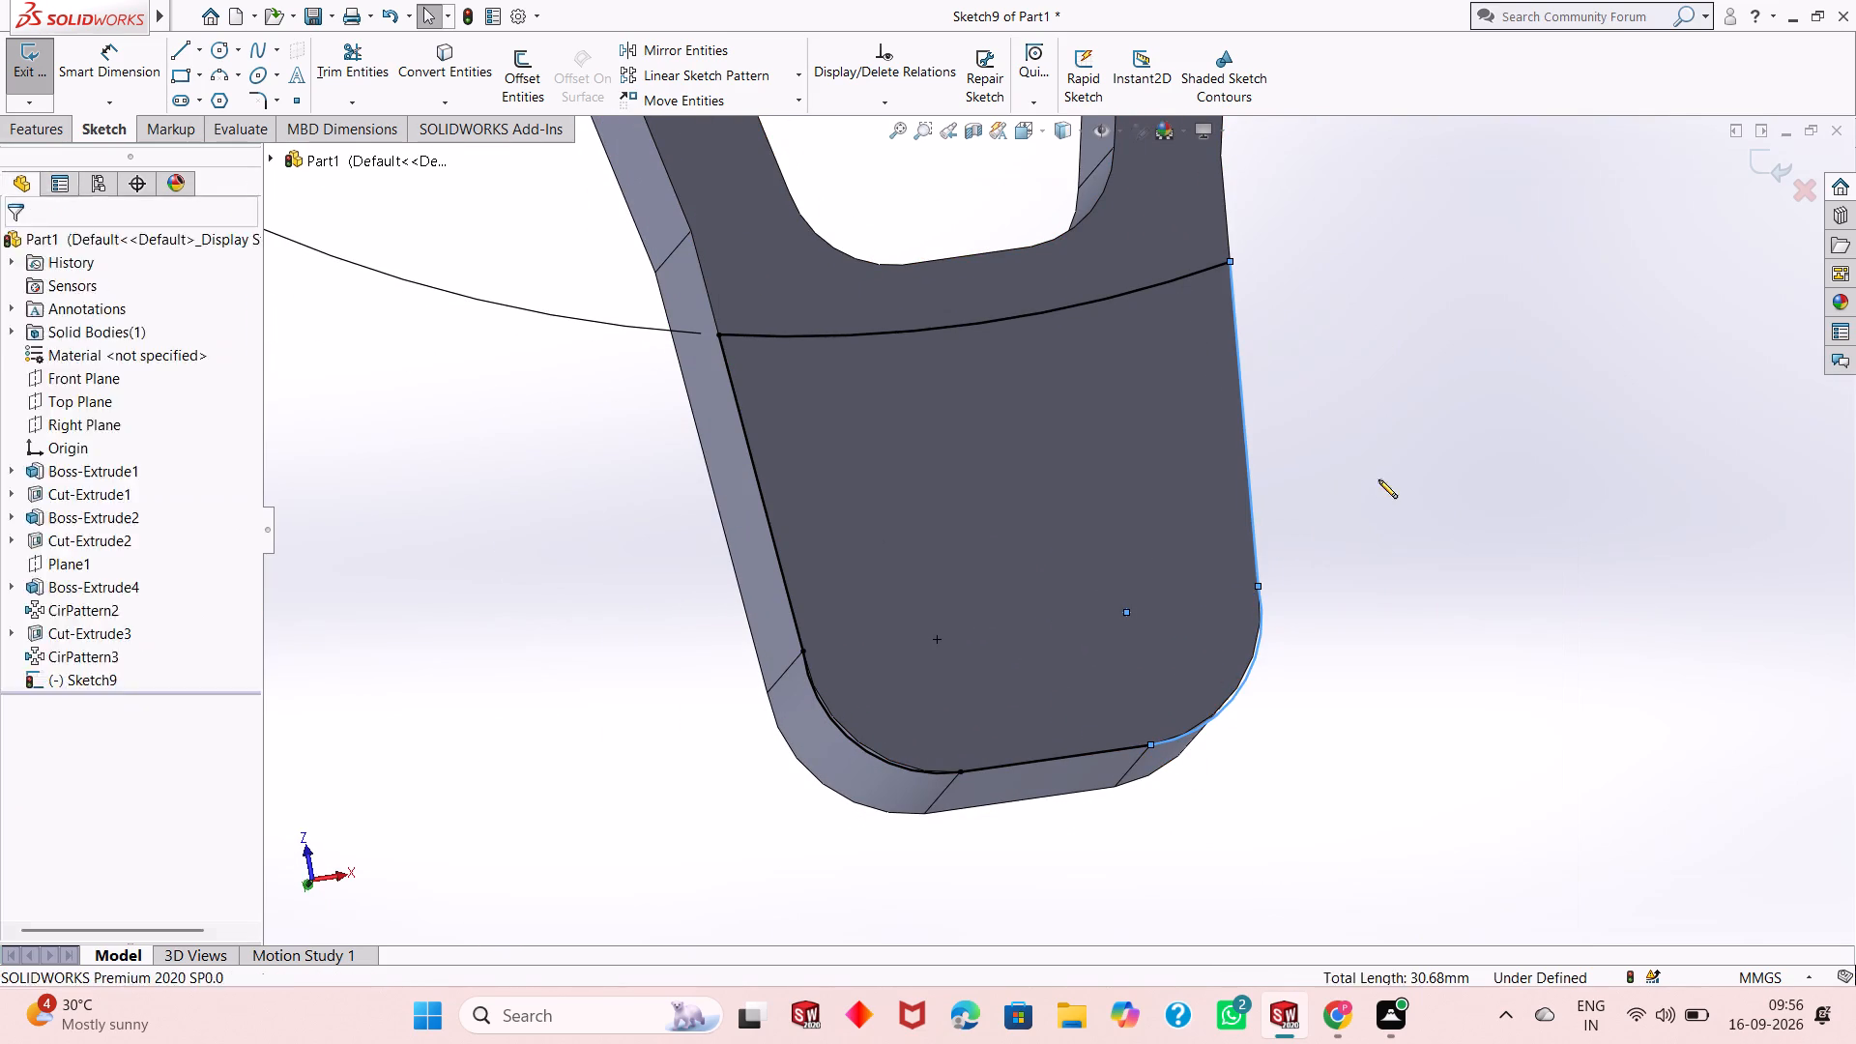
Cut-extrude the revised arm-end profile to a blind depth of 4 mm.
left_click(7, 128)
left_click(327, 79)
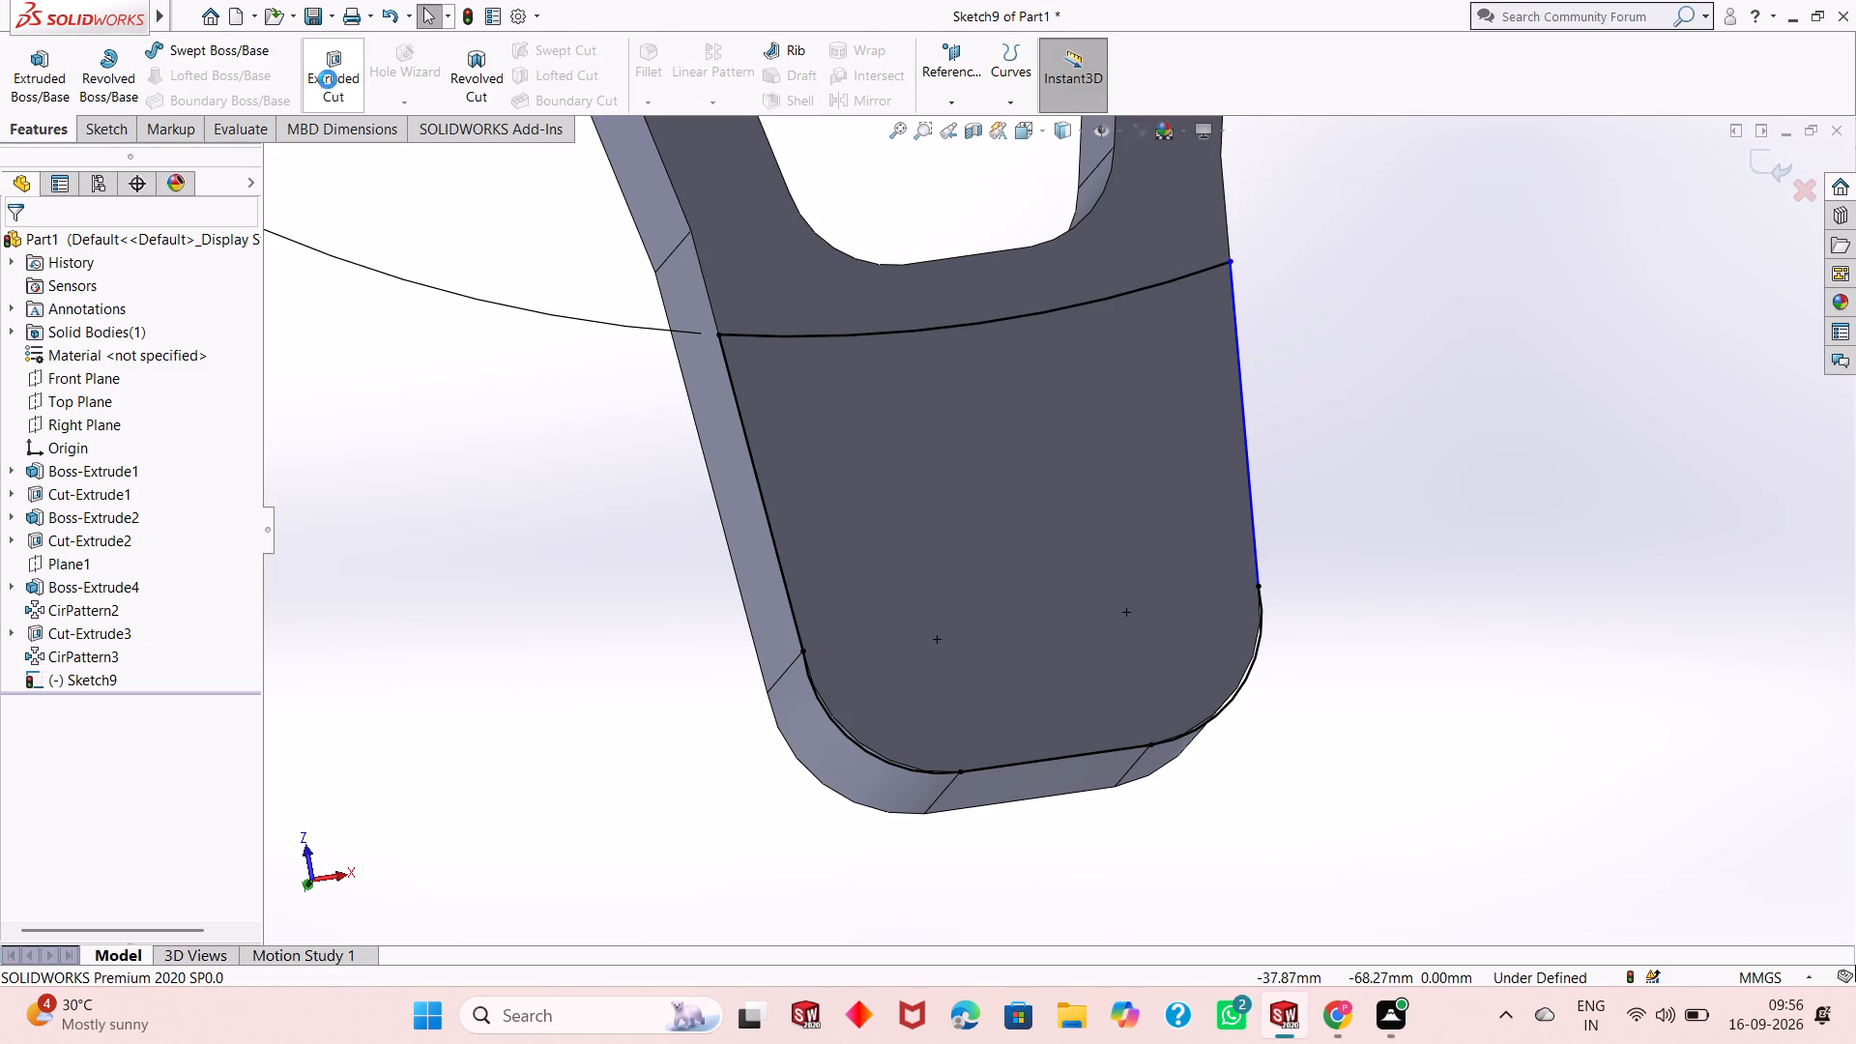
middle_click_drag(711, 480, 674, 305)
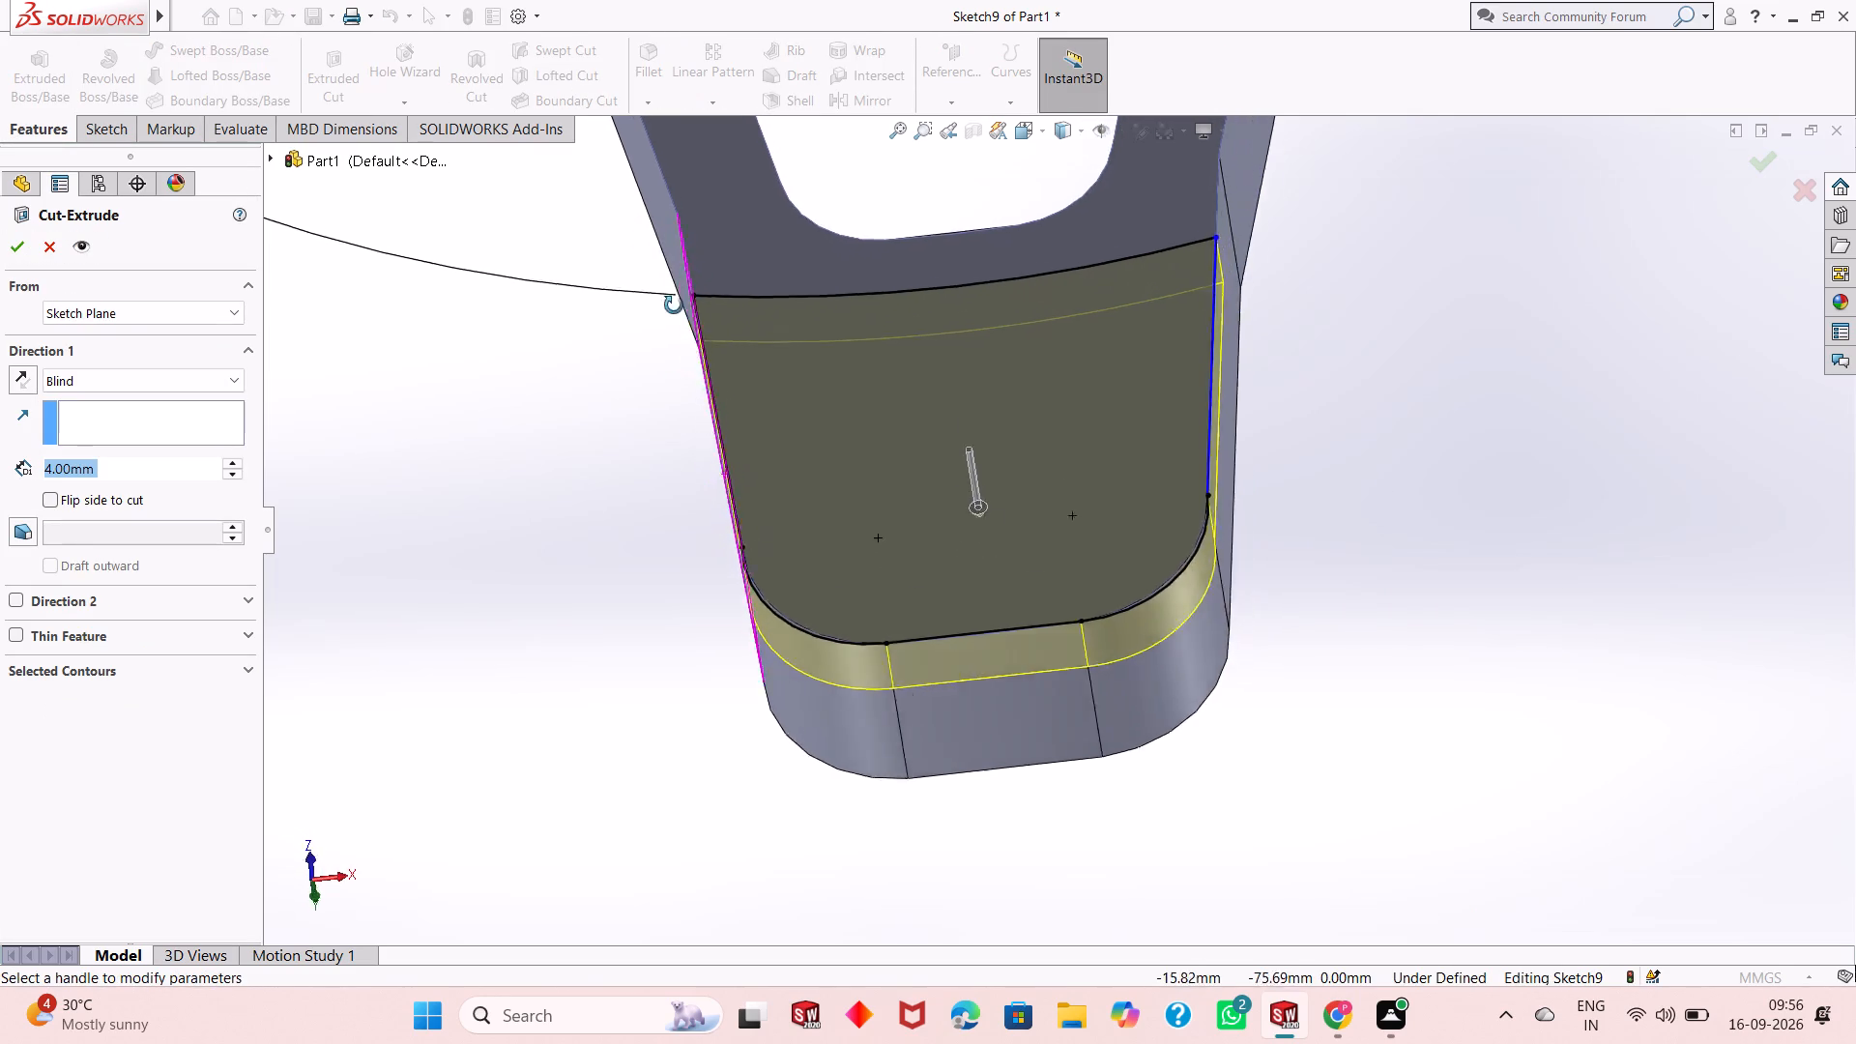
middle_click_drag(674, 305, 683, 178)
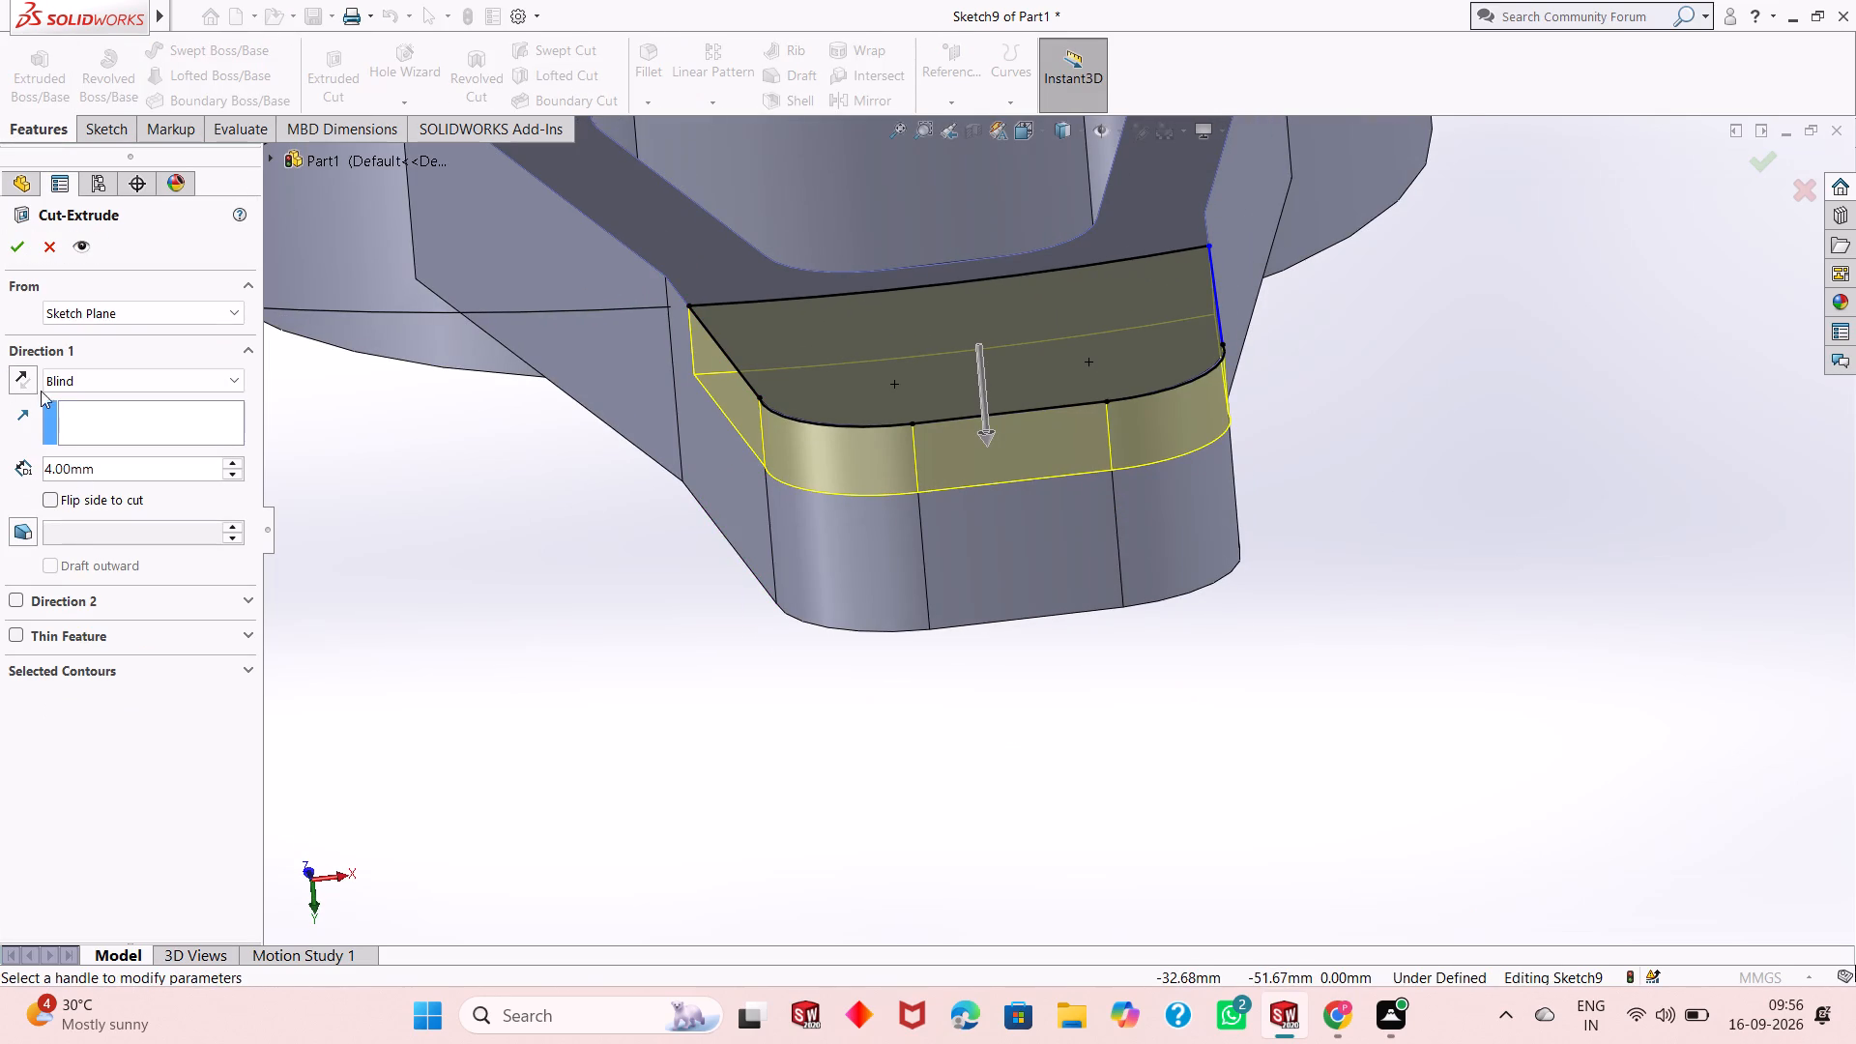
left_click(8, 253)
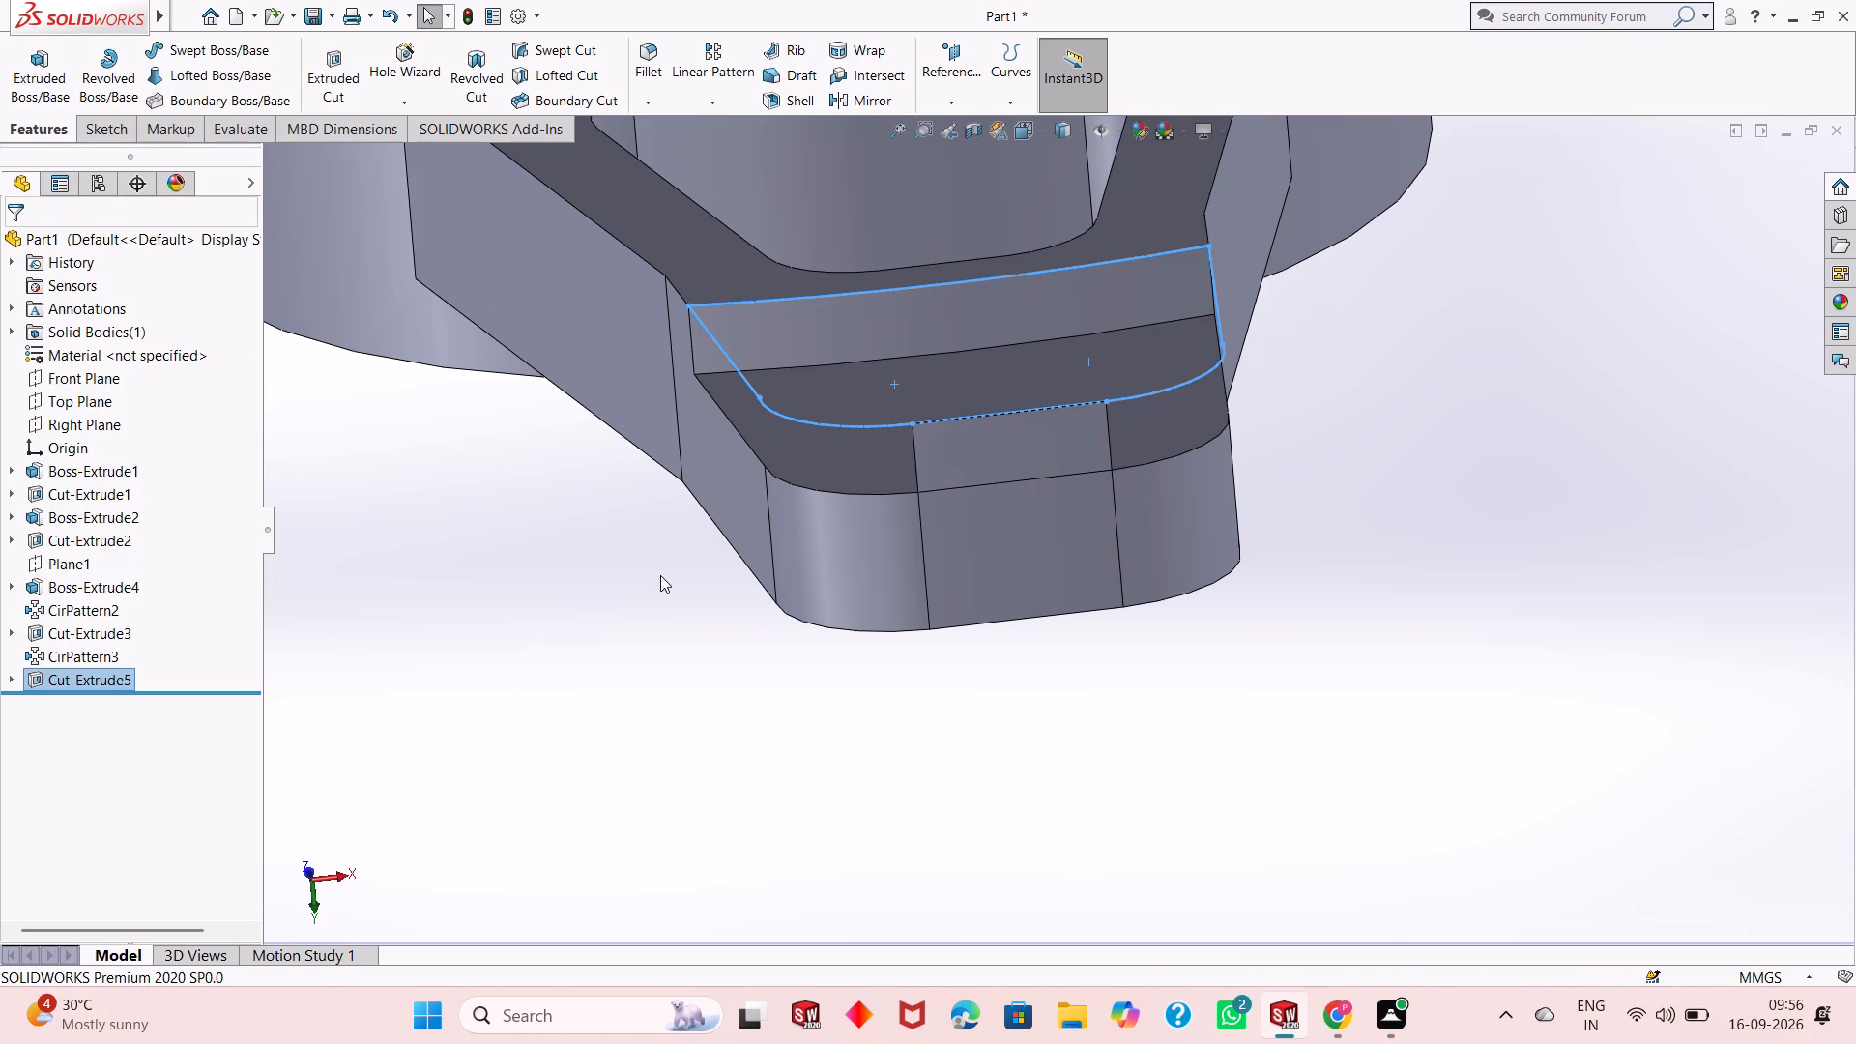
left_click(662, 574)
Delete the arm extrusion Boss-Extrude4 via the leftover flat face at the arm tip, including its dependent patterns, cuts and sketches.
middle_click_drag(719, 522, 644, 541)
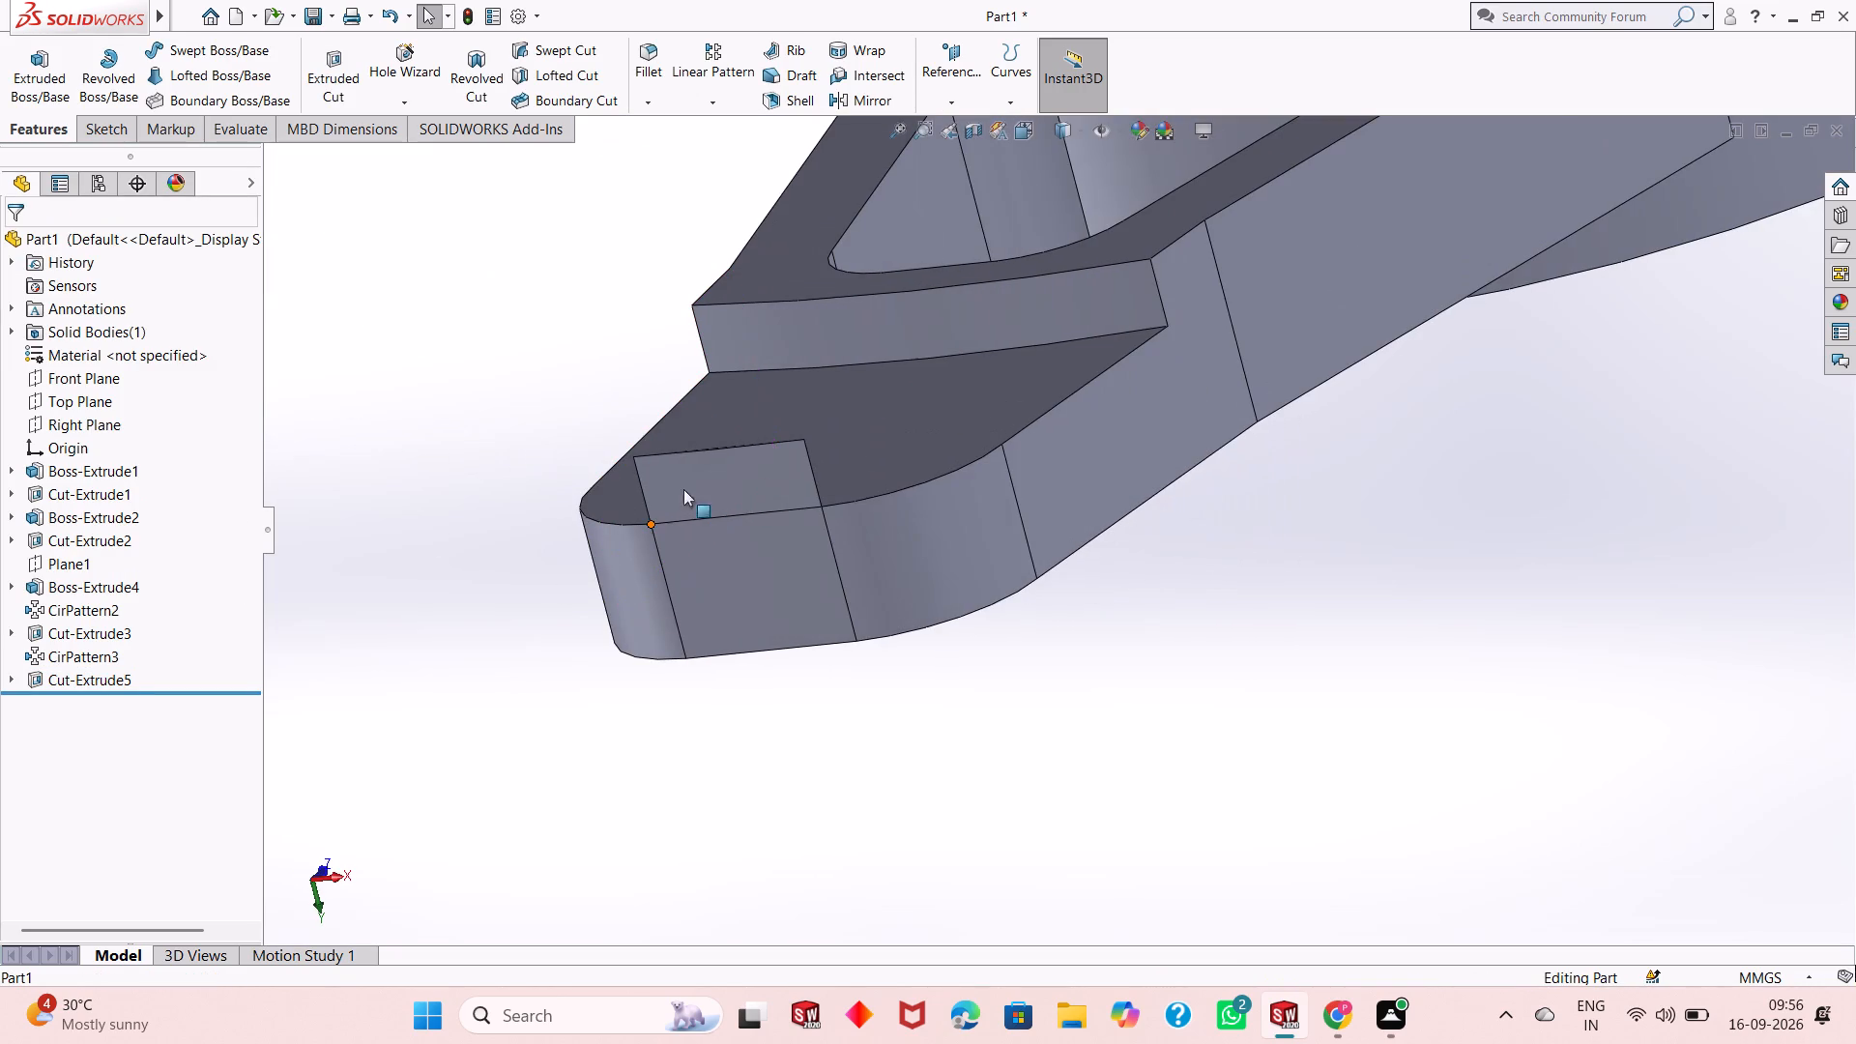
left_click(711, 452)
left_click(716, 456)
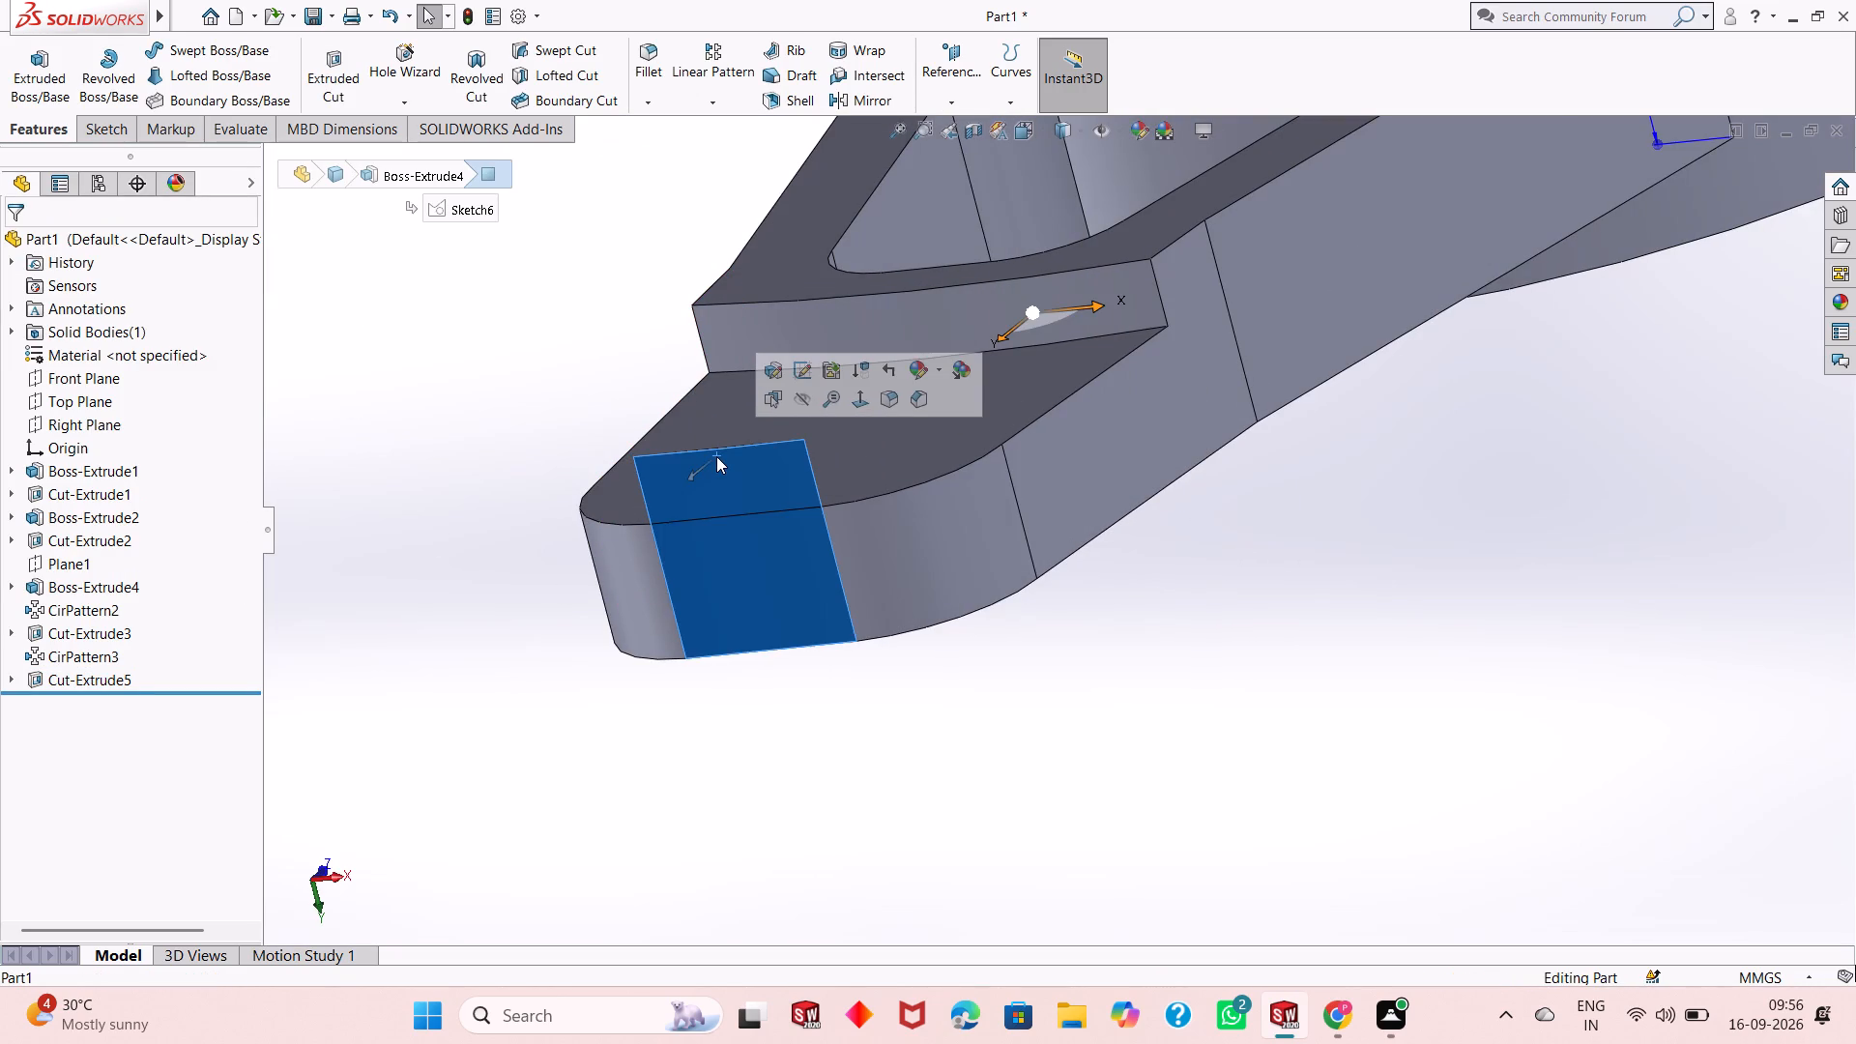
key("Escape")
key("Escape")
key("Escape")
left_click(750, 484)
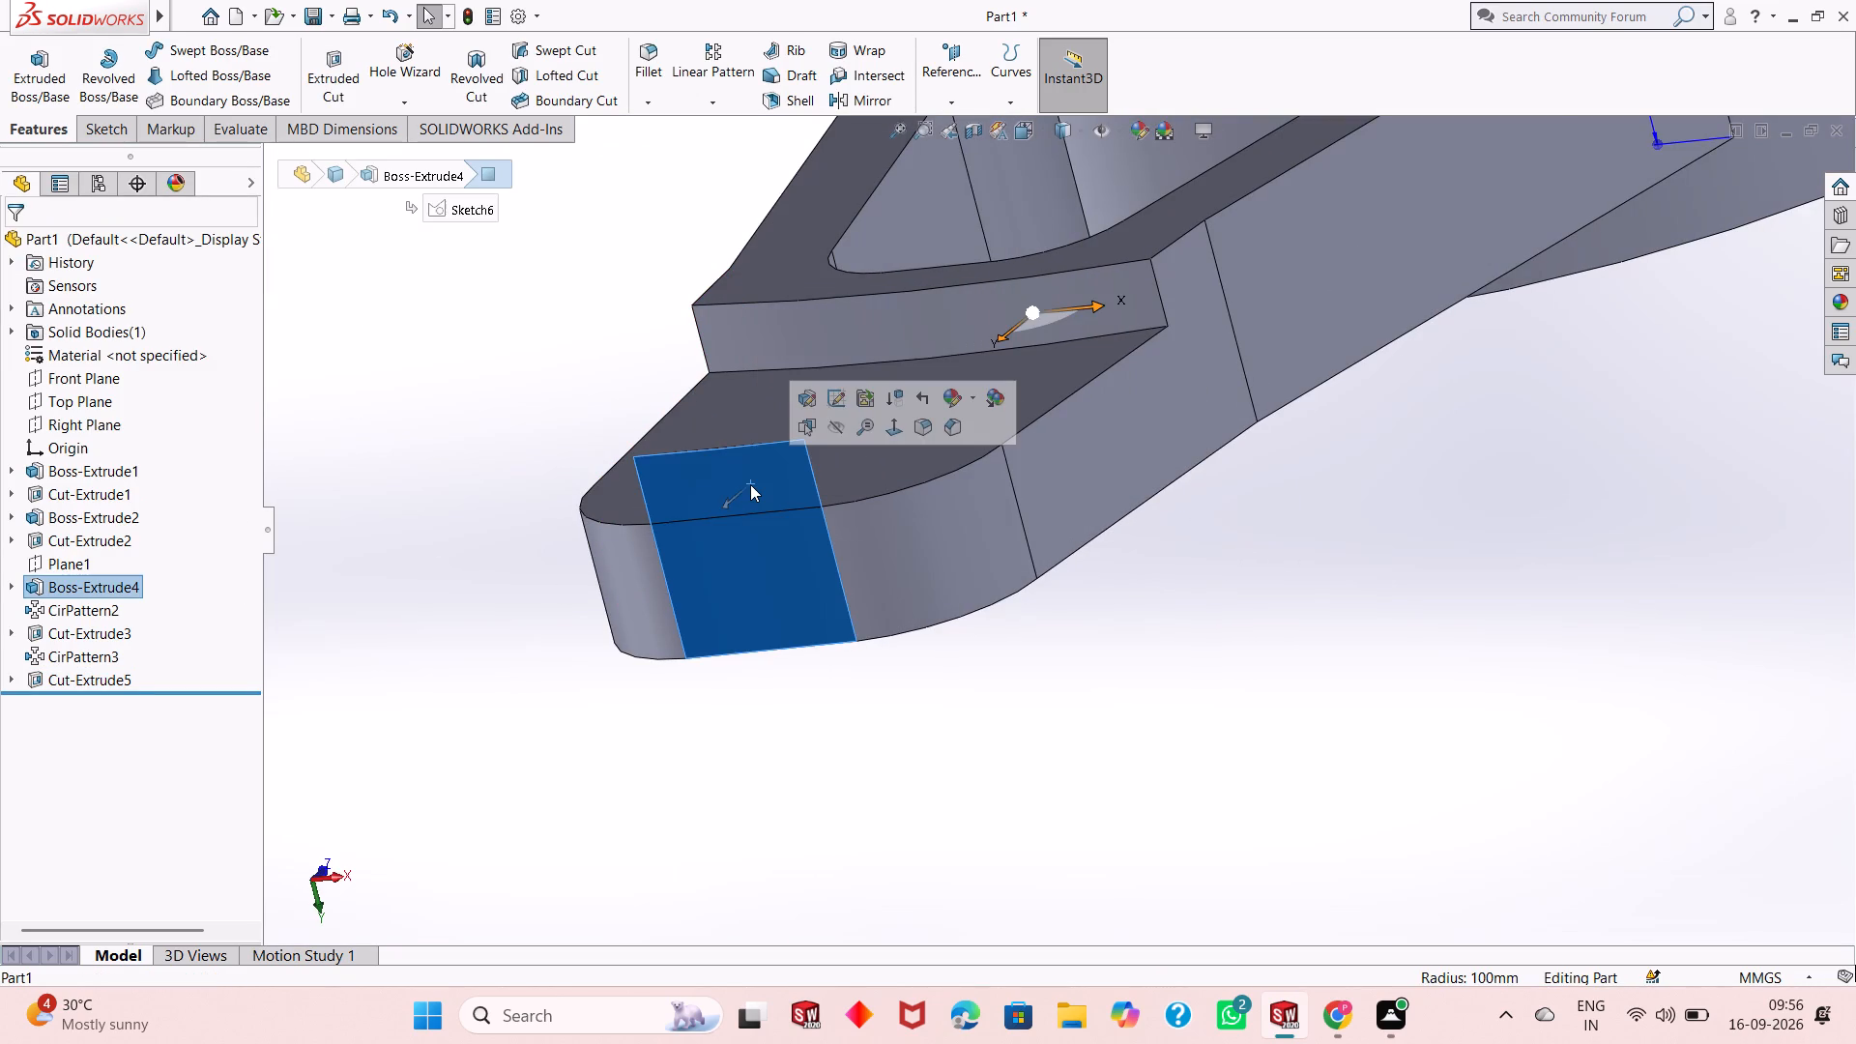
key("Delete")
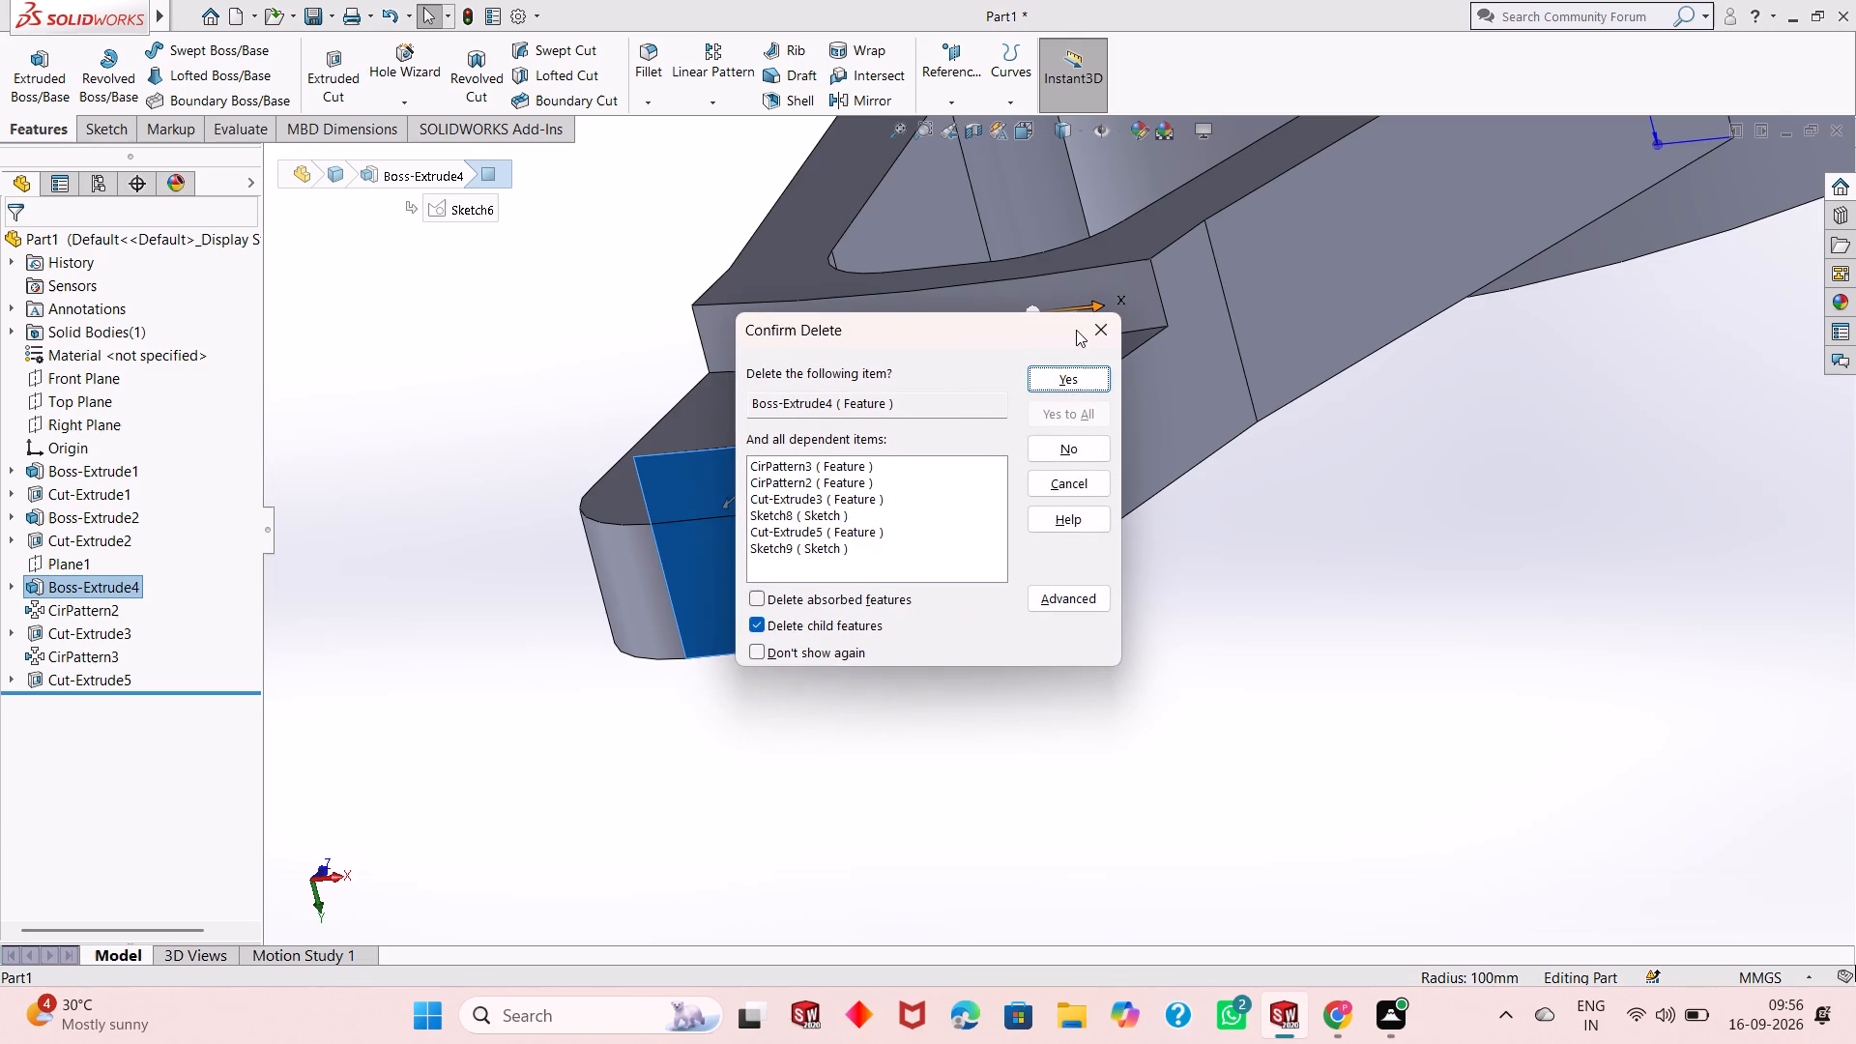
left_click(1068, 373)
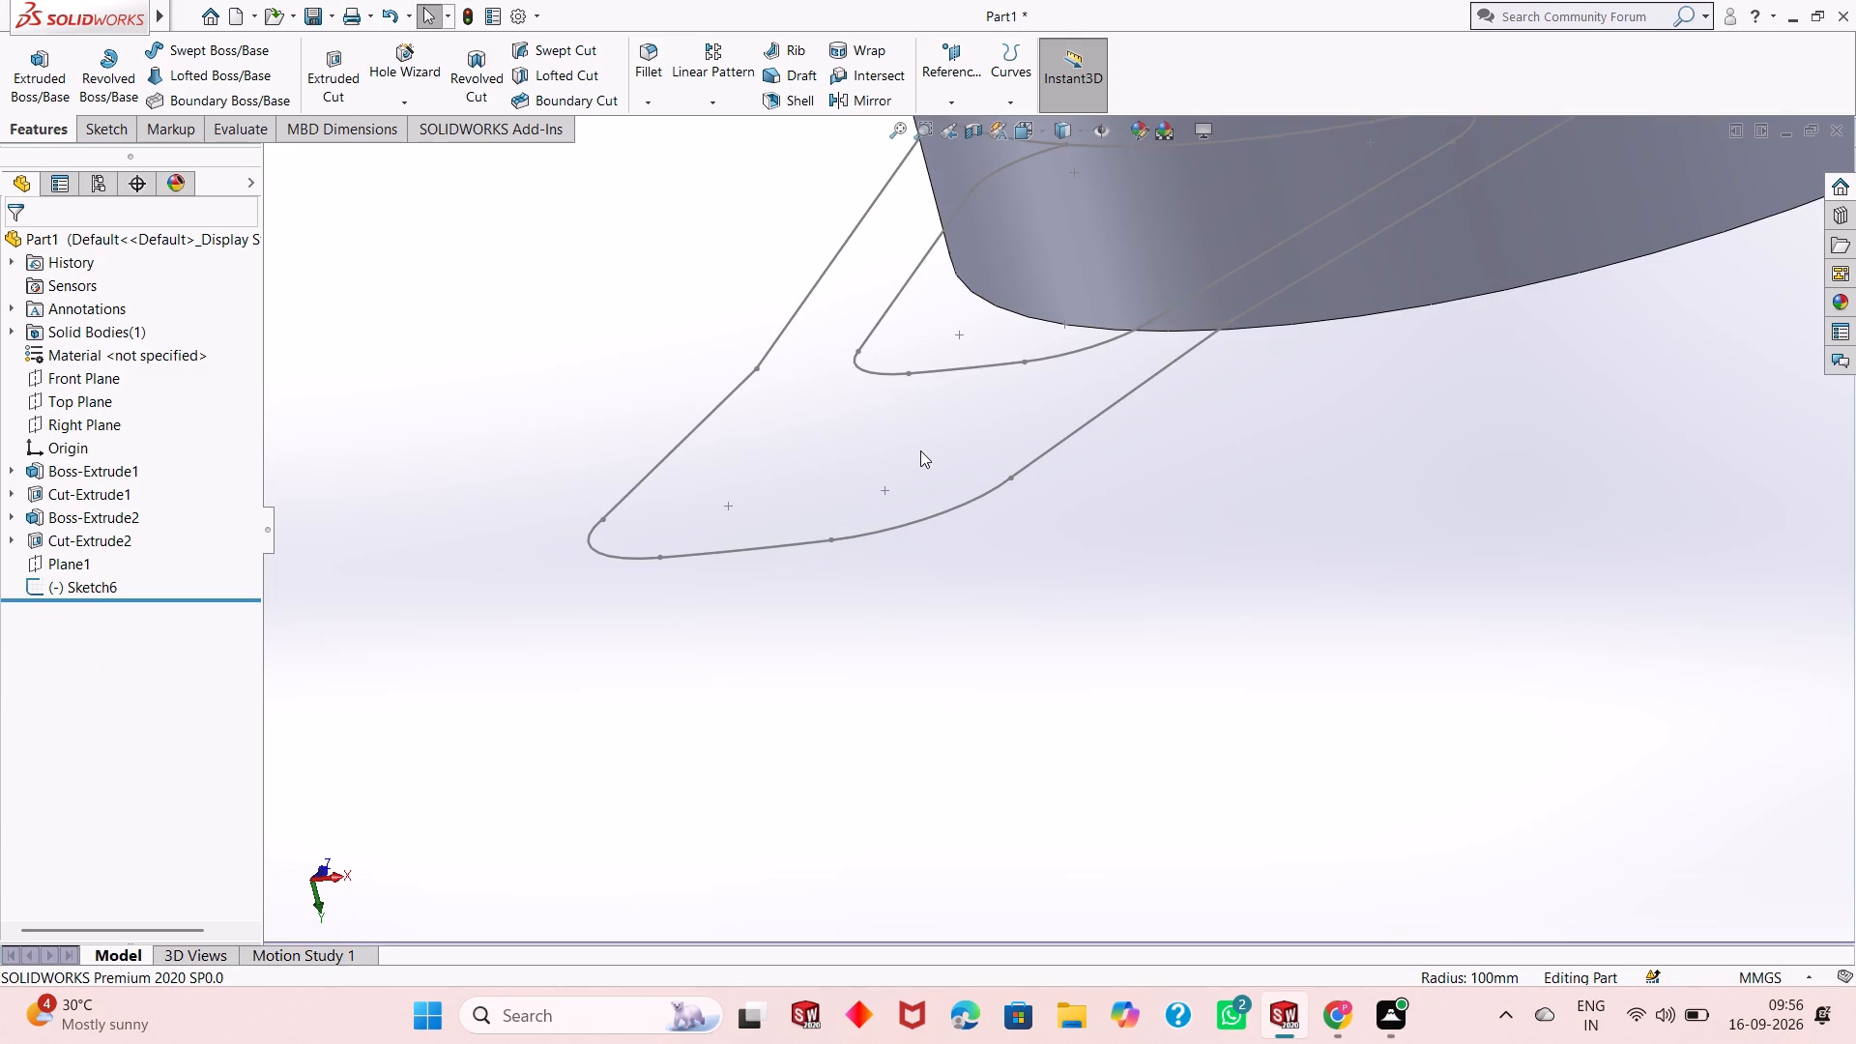
Undo the deletion of the arm extrusion Boss-Extrude4 and its dependent features.
key("ctrl+z")
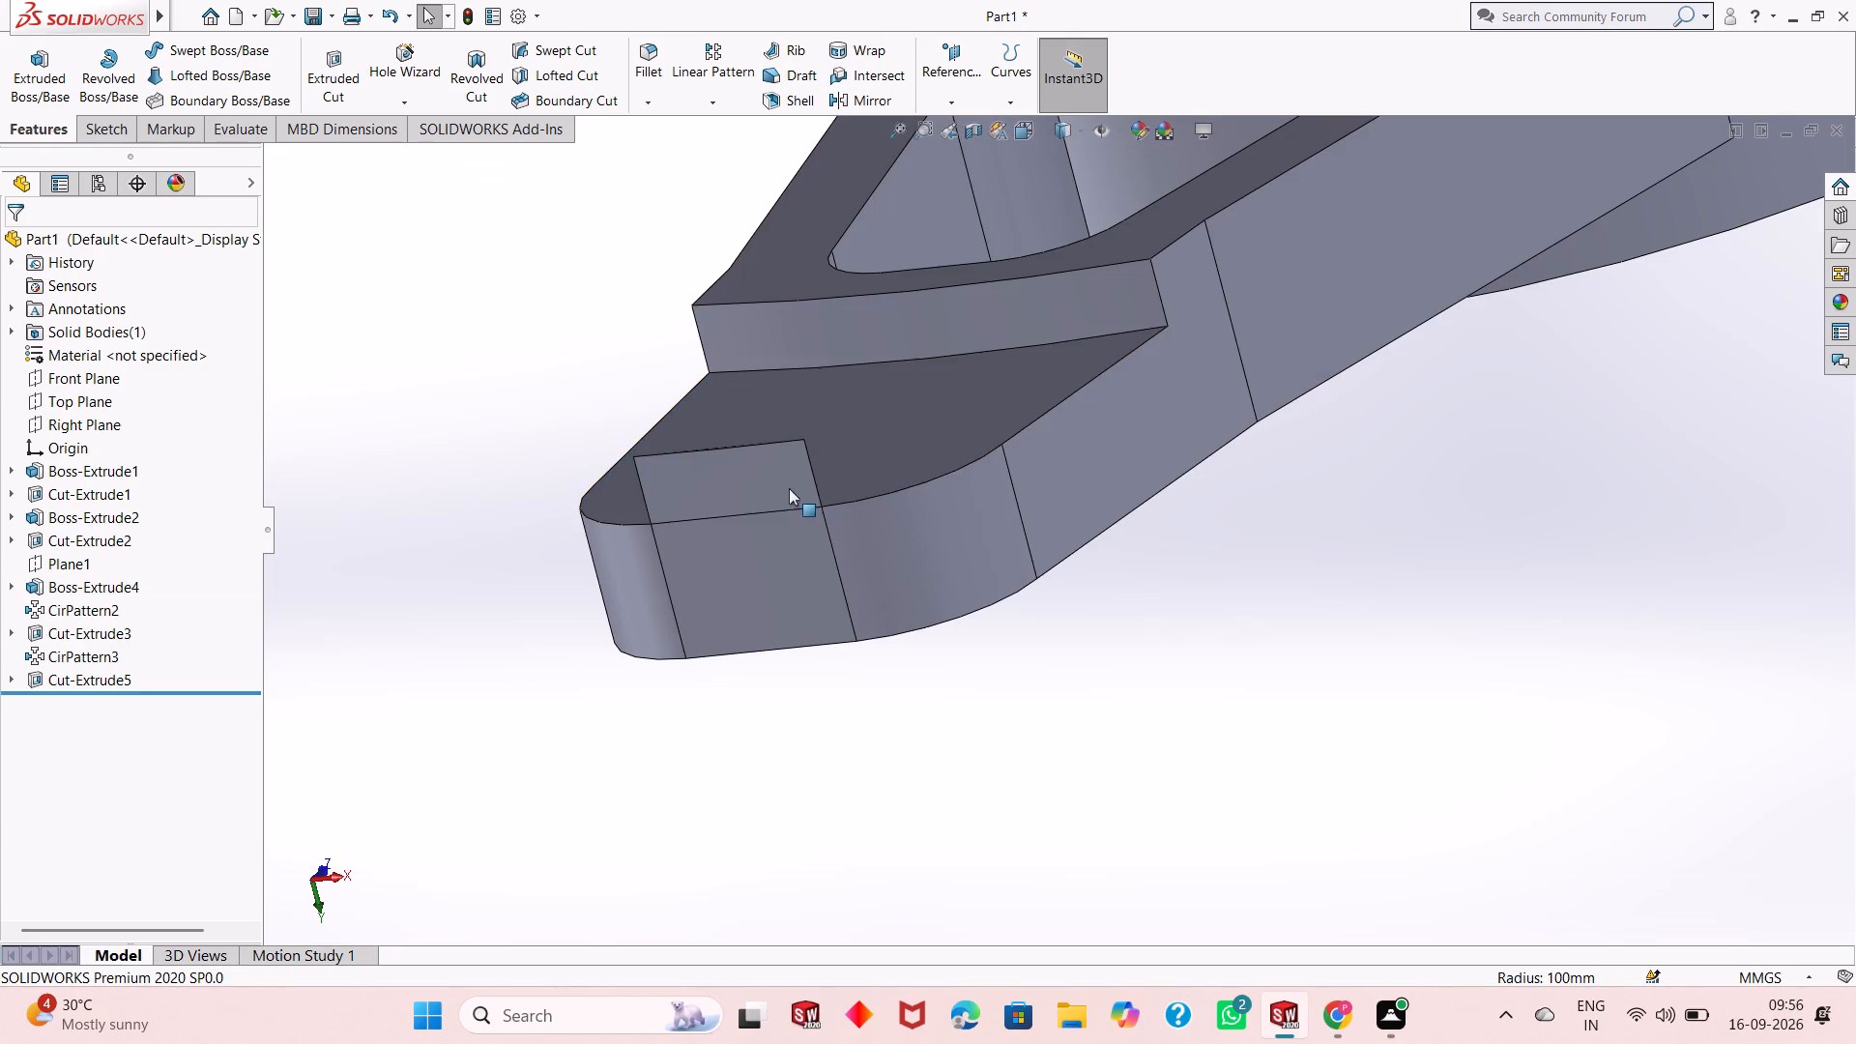
Inspect the leftover flat face at the arm tip and undo the 4 mm arm-end cut to return to its sketch.
middle_click_drag(812, 439, 816, 497)
middle_click_drag(816, 497, 844, 415)
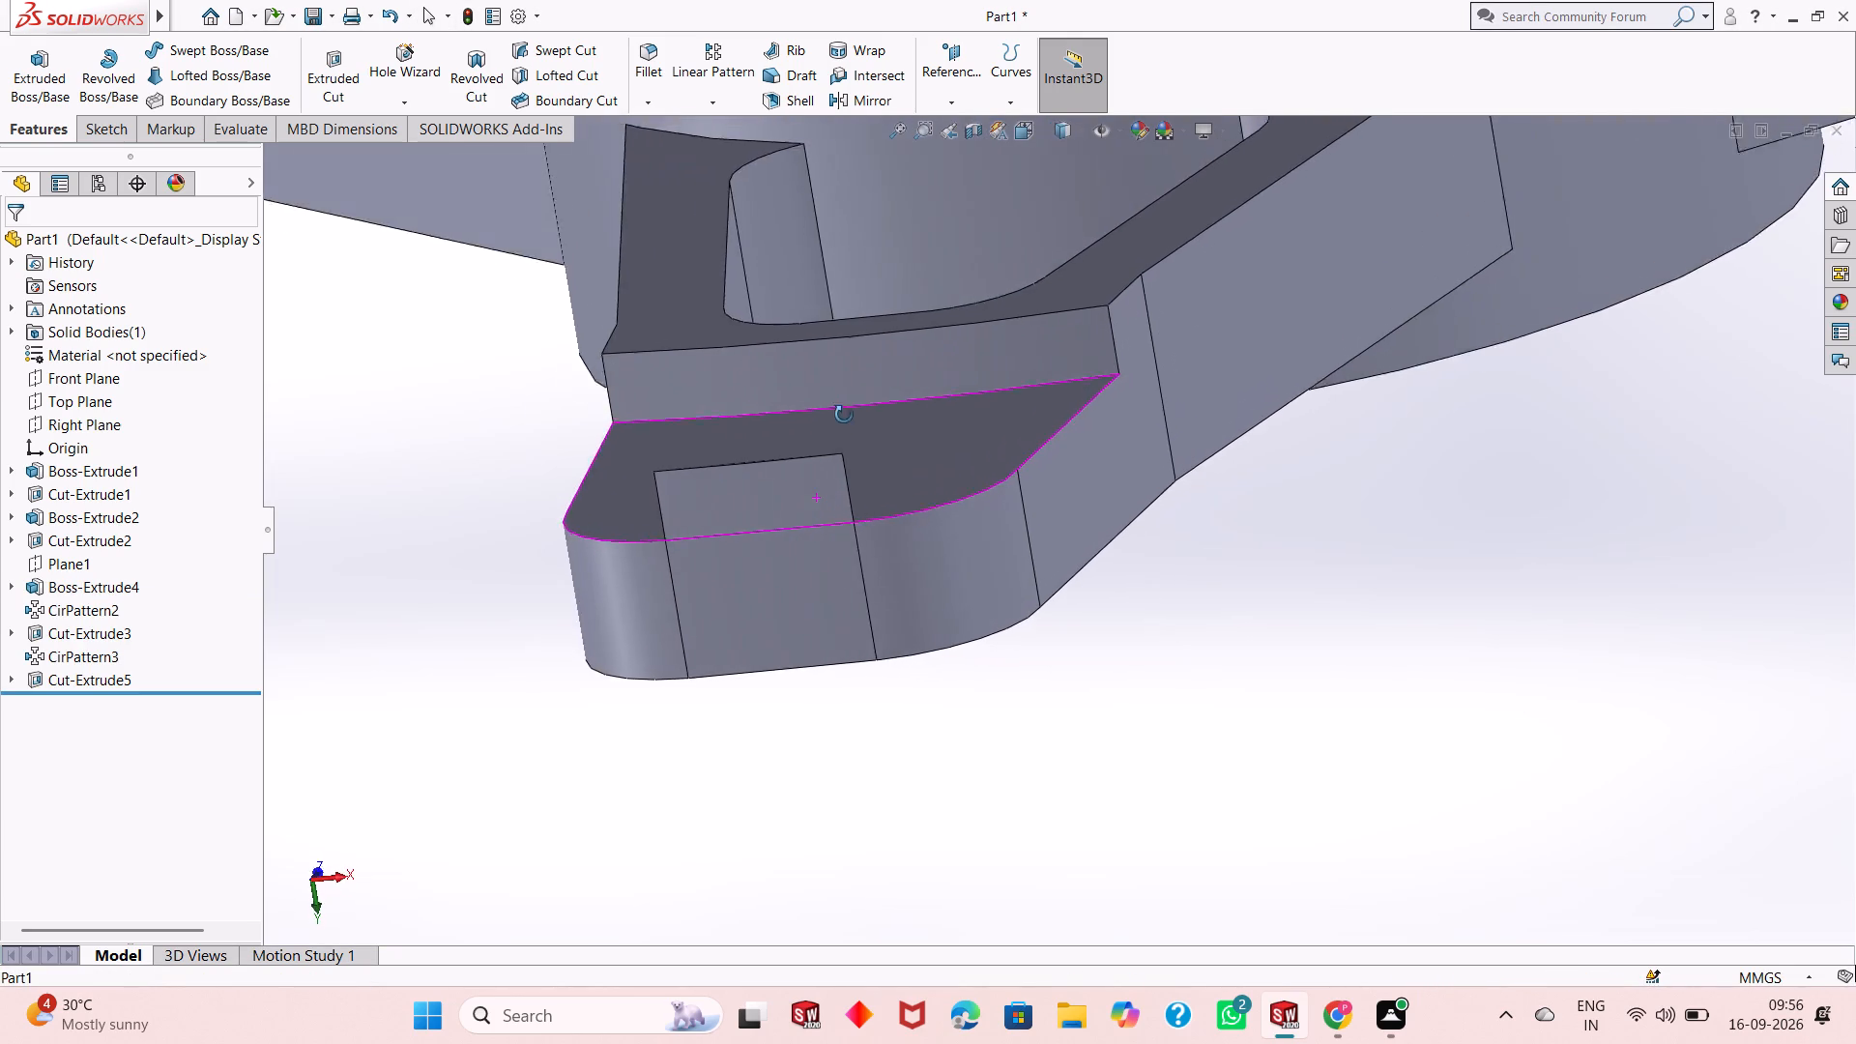
middle_click_drag(844, 415, 852, 396)
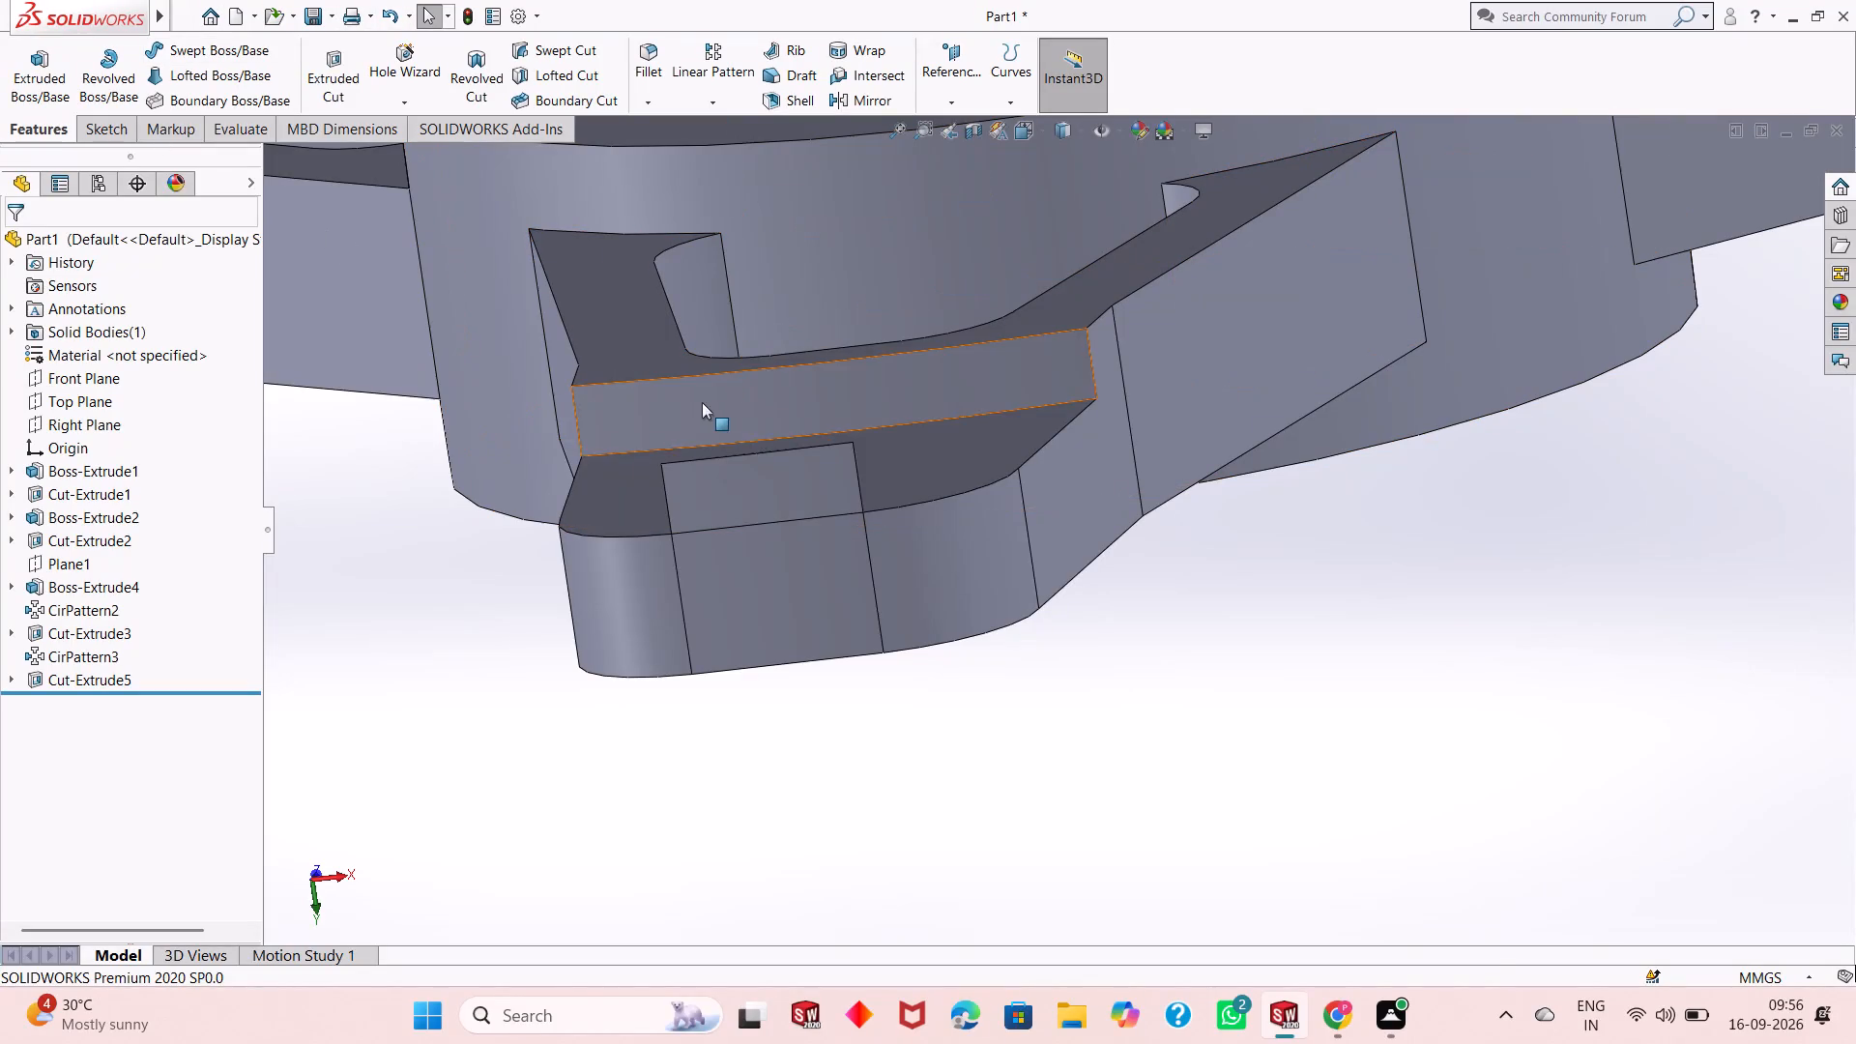
left_click(773, 488)
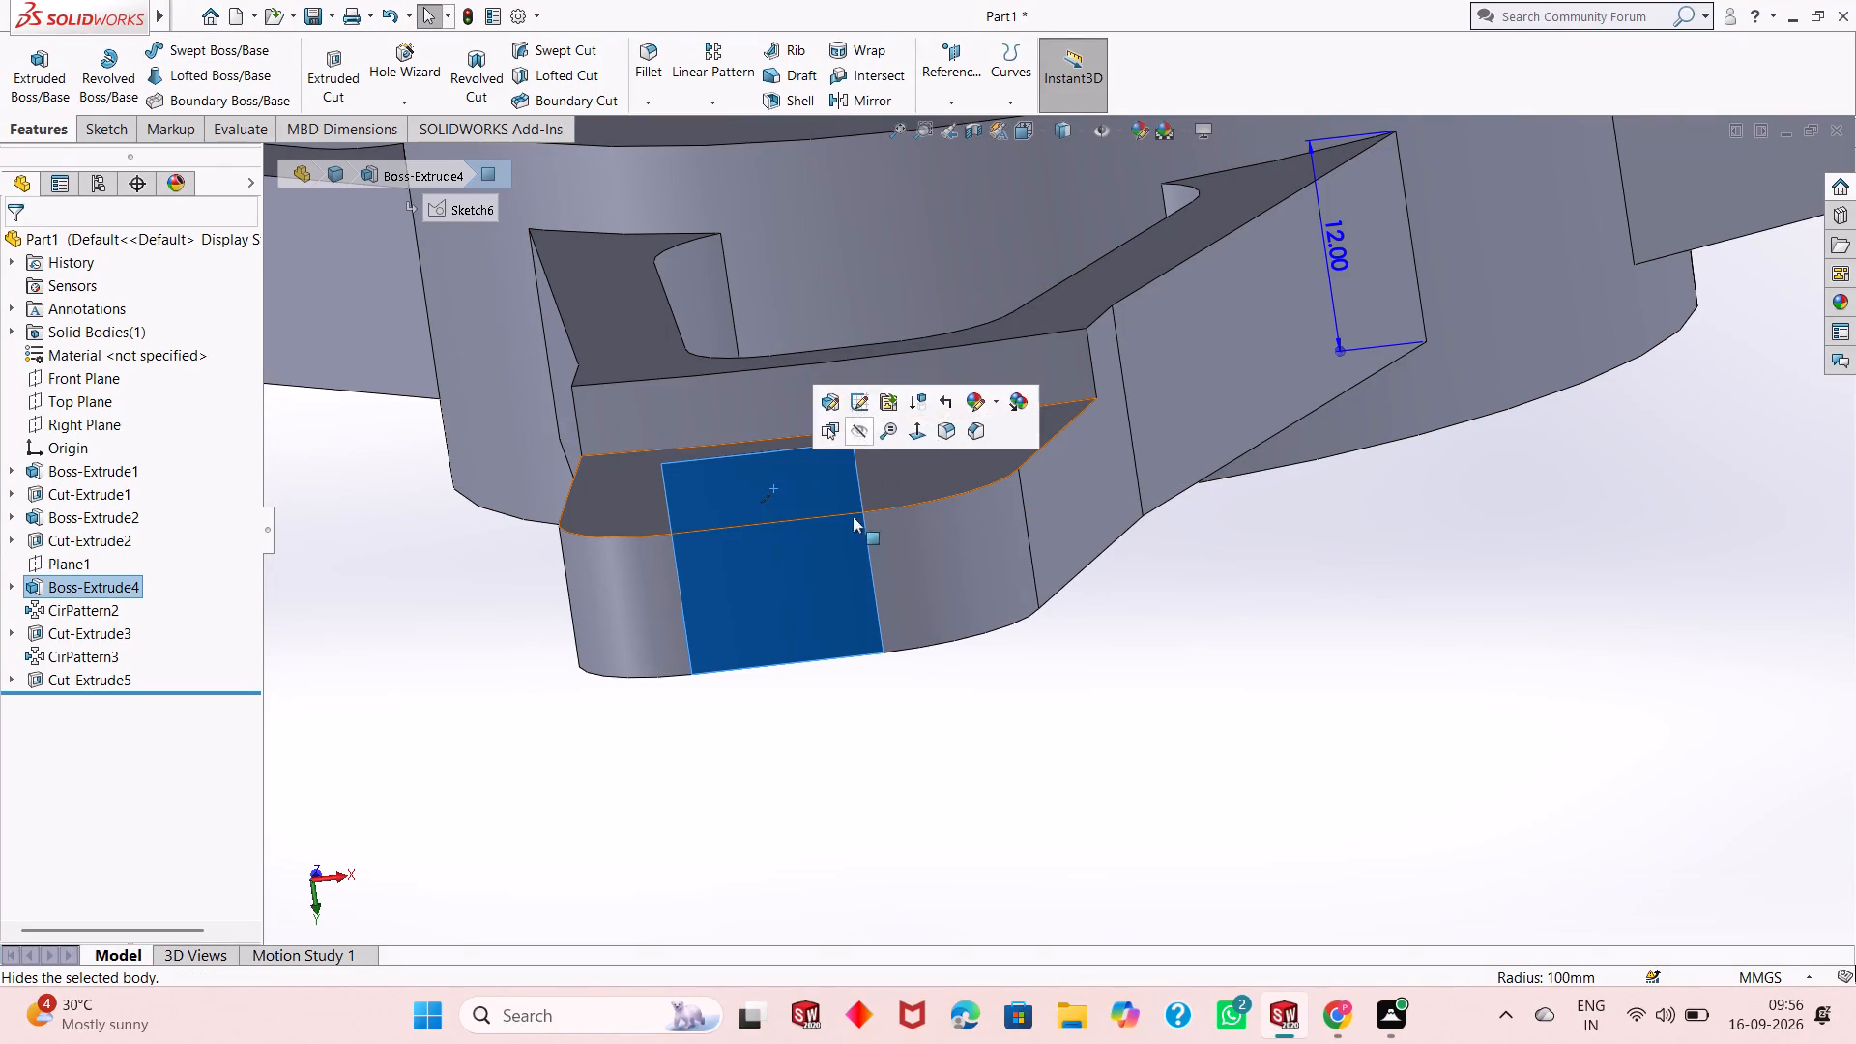
left_click(843, 679)
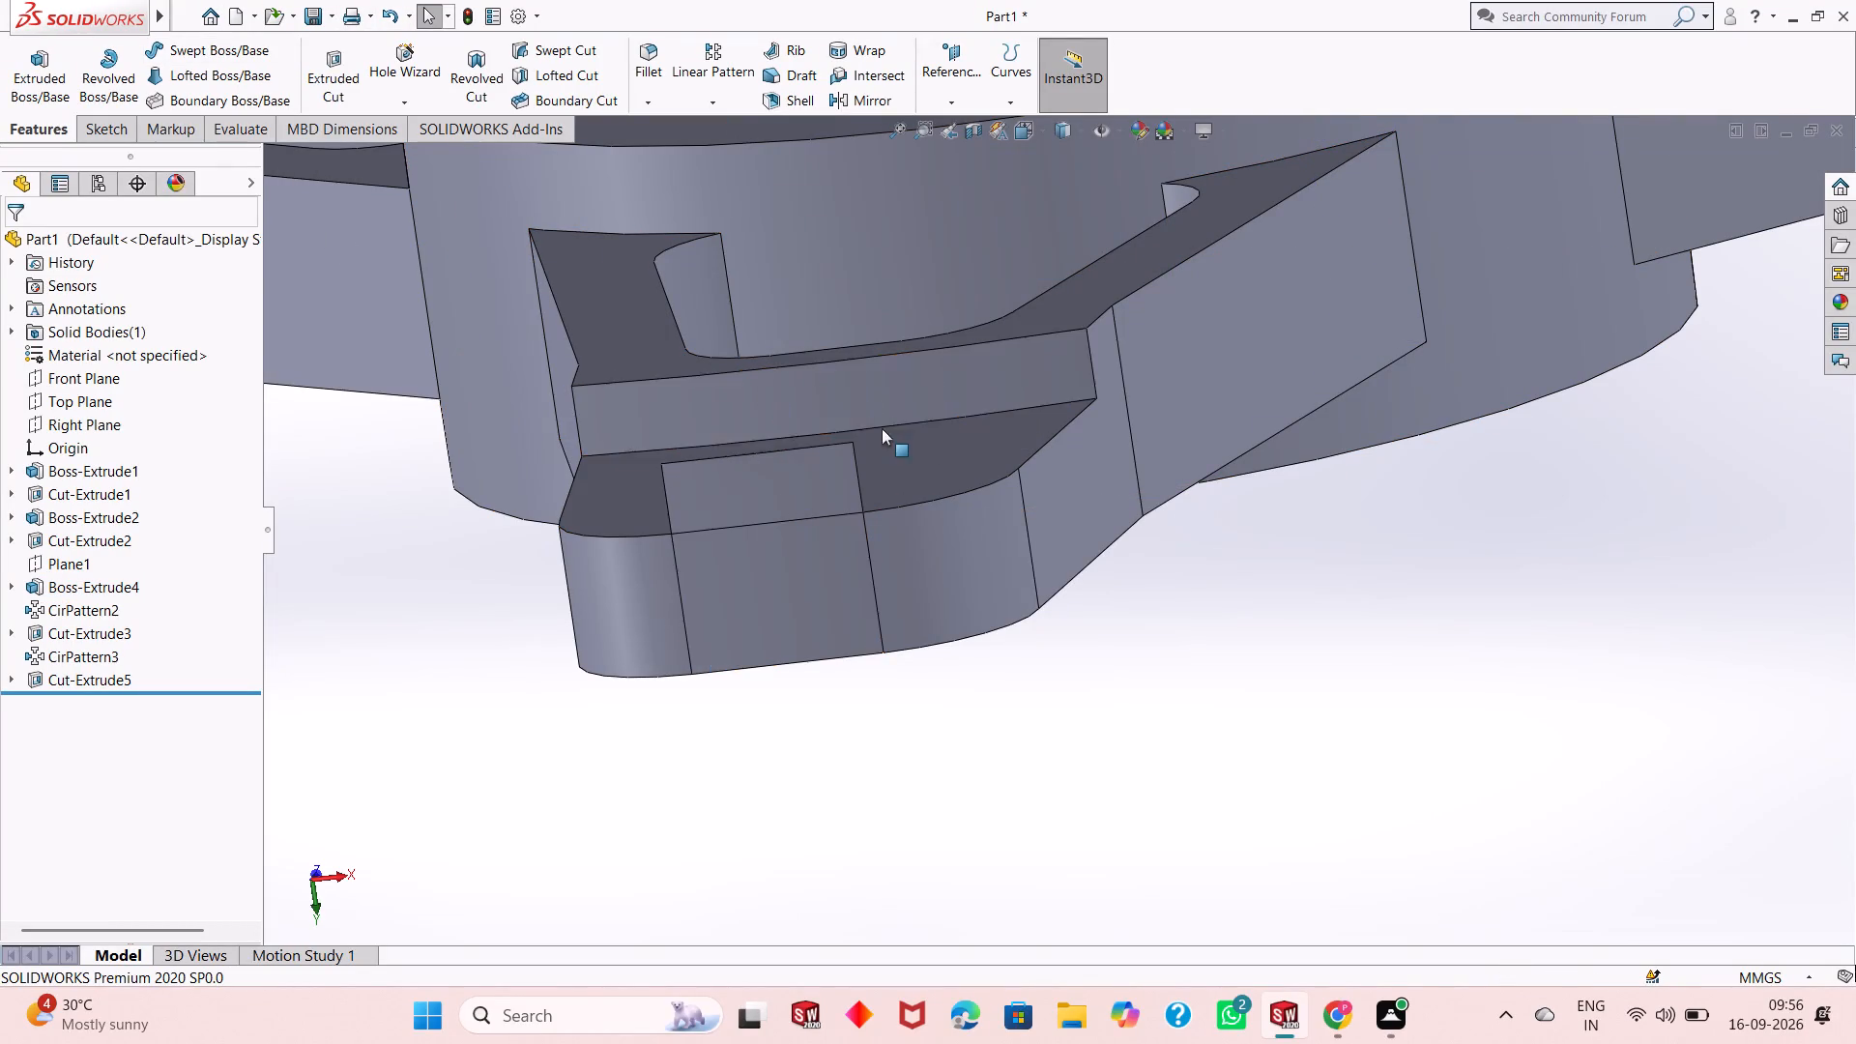
middle_click_drag(882, 428, 737, 774)
scroll(737, 774, "up", 1)
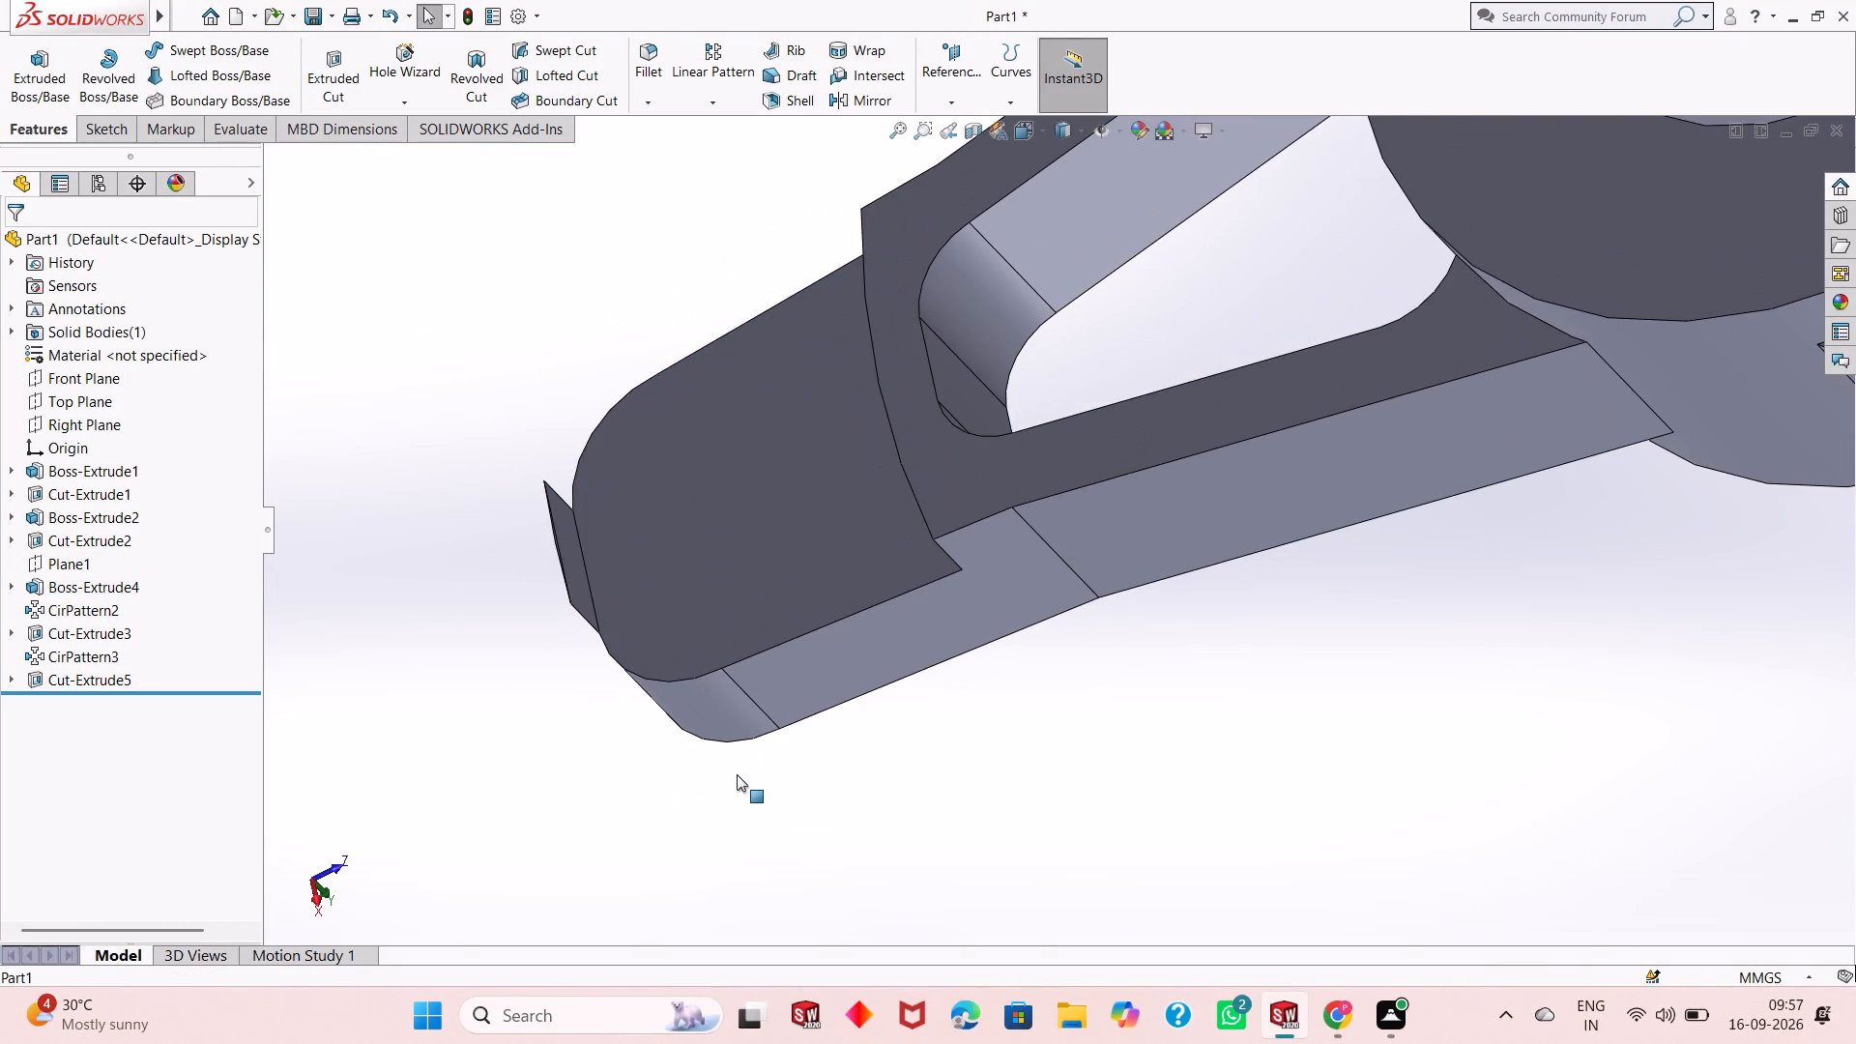
key("ctrl+z")
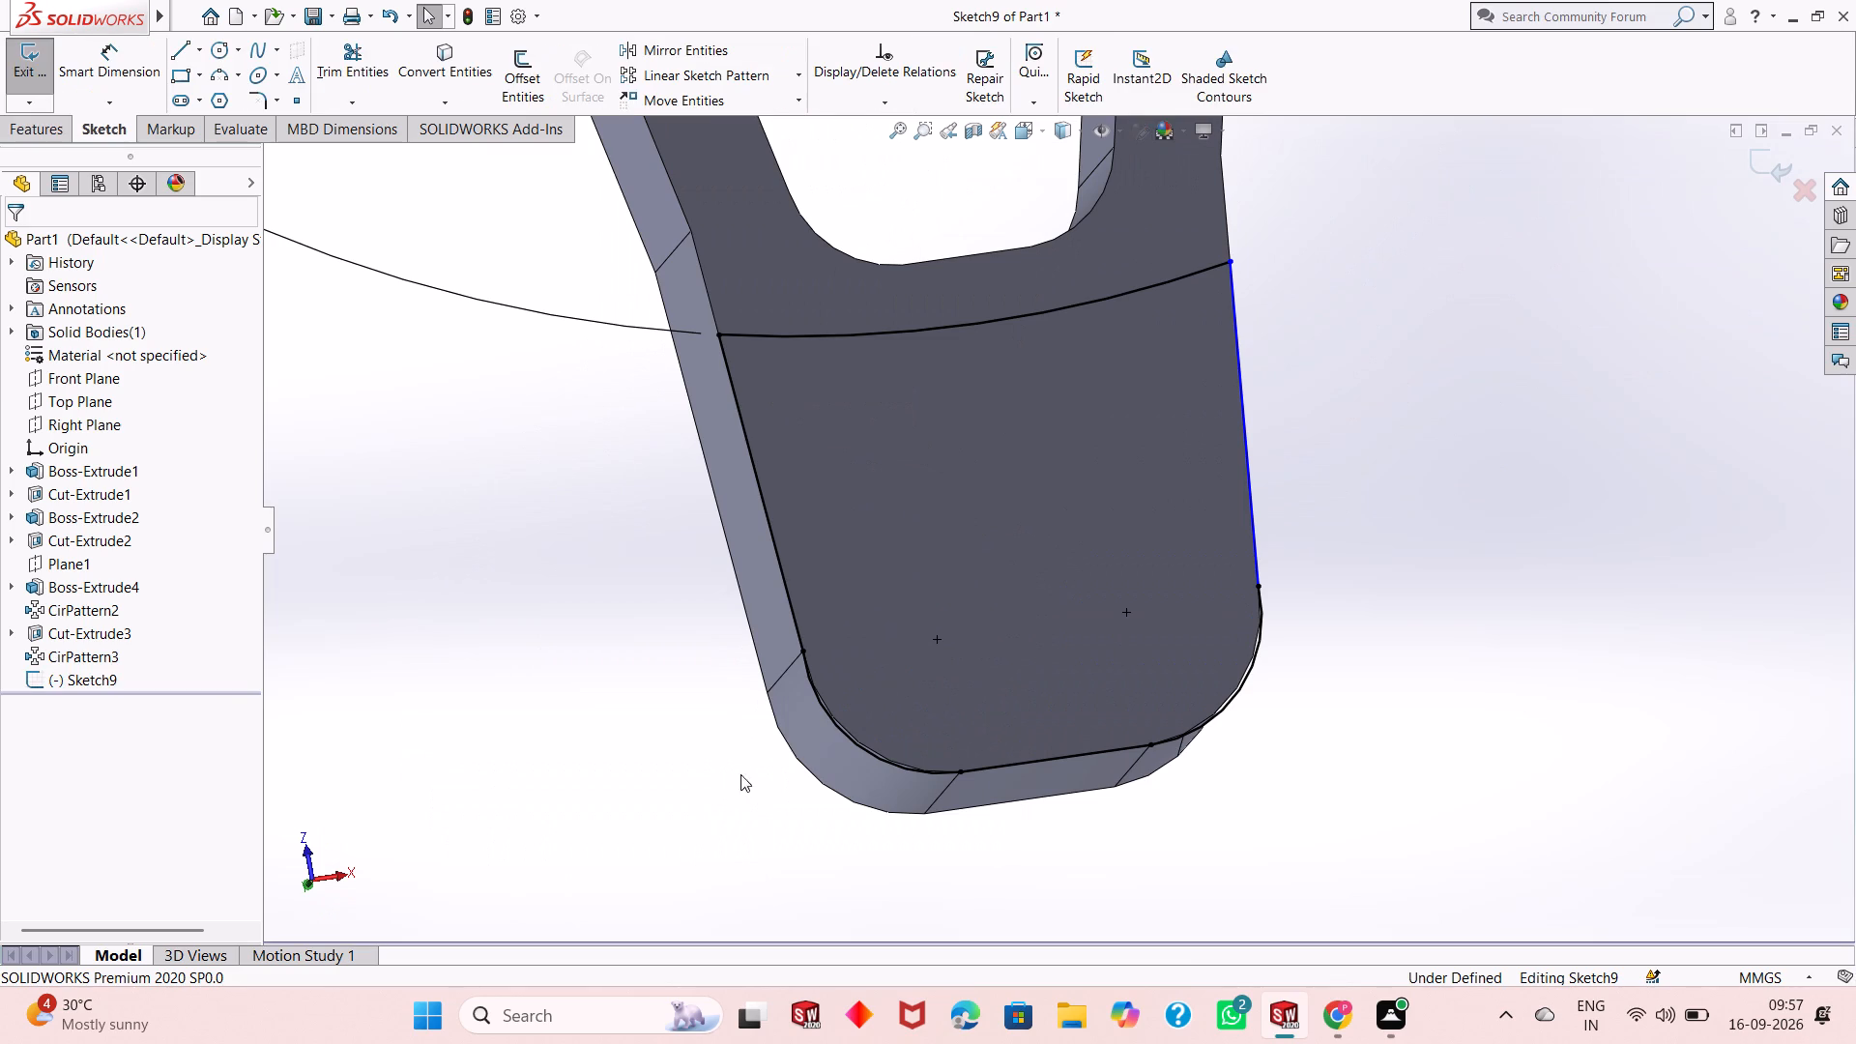
Examine how the arm-end sketch profile follows the arm tip's edges and rounded corners.
middle_click_drag(956, 789, 777, 581)
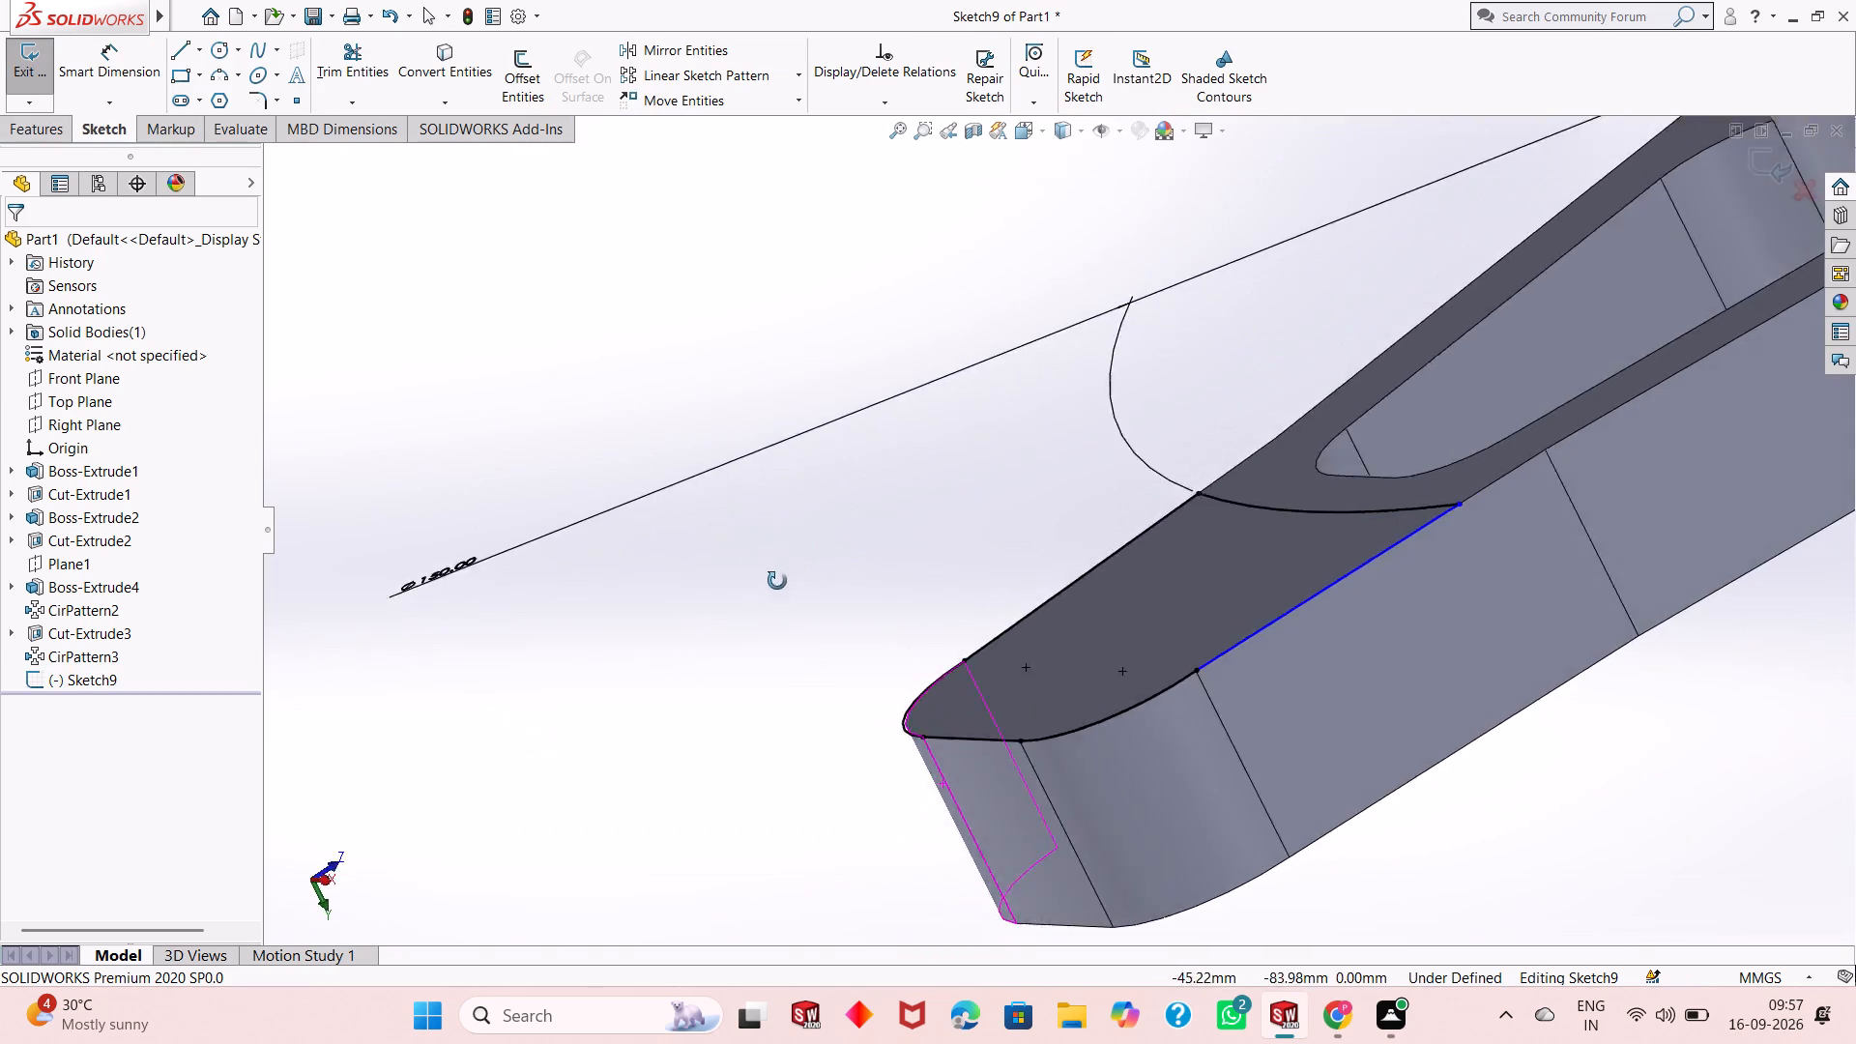
middle_click_drag(777, 581, 909, 597)
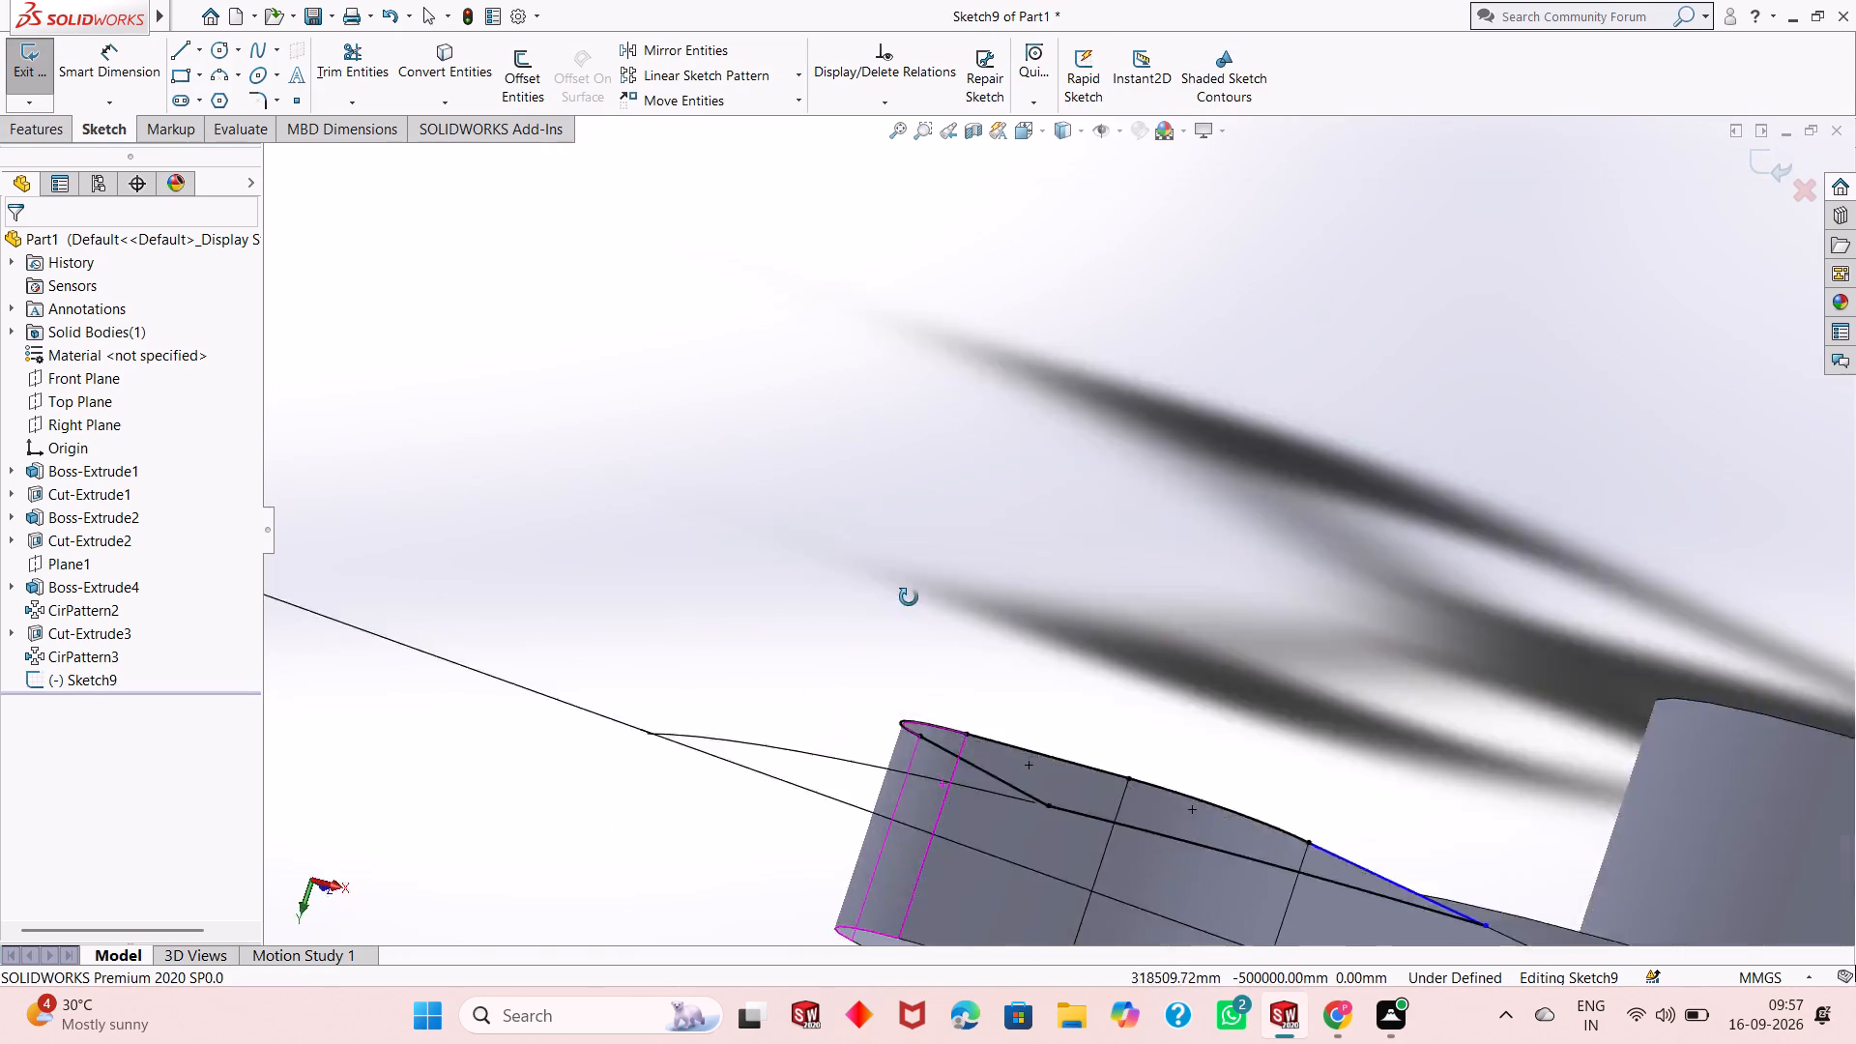
middle_click_drag(909, 597, 957, 894)
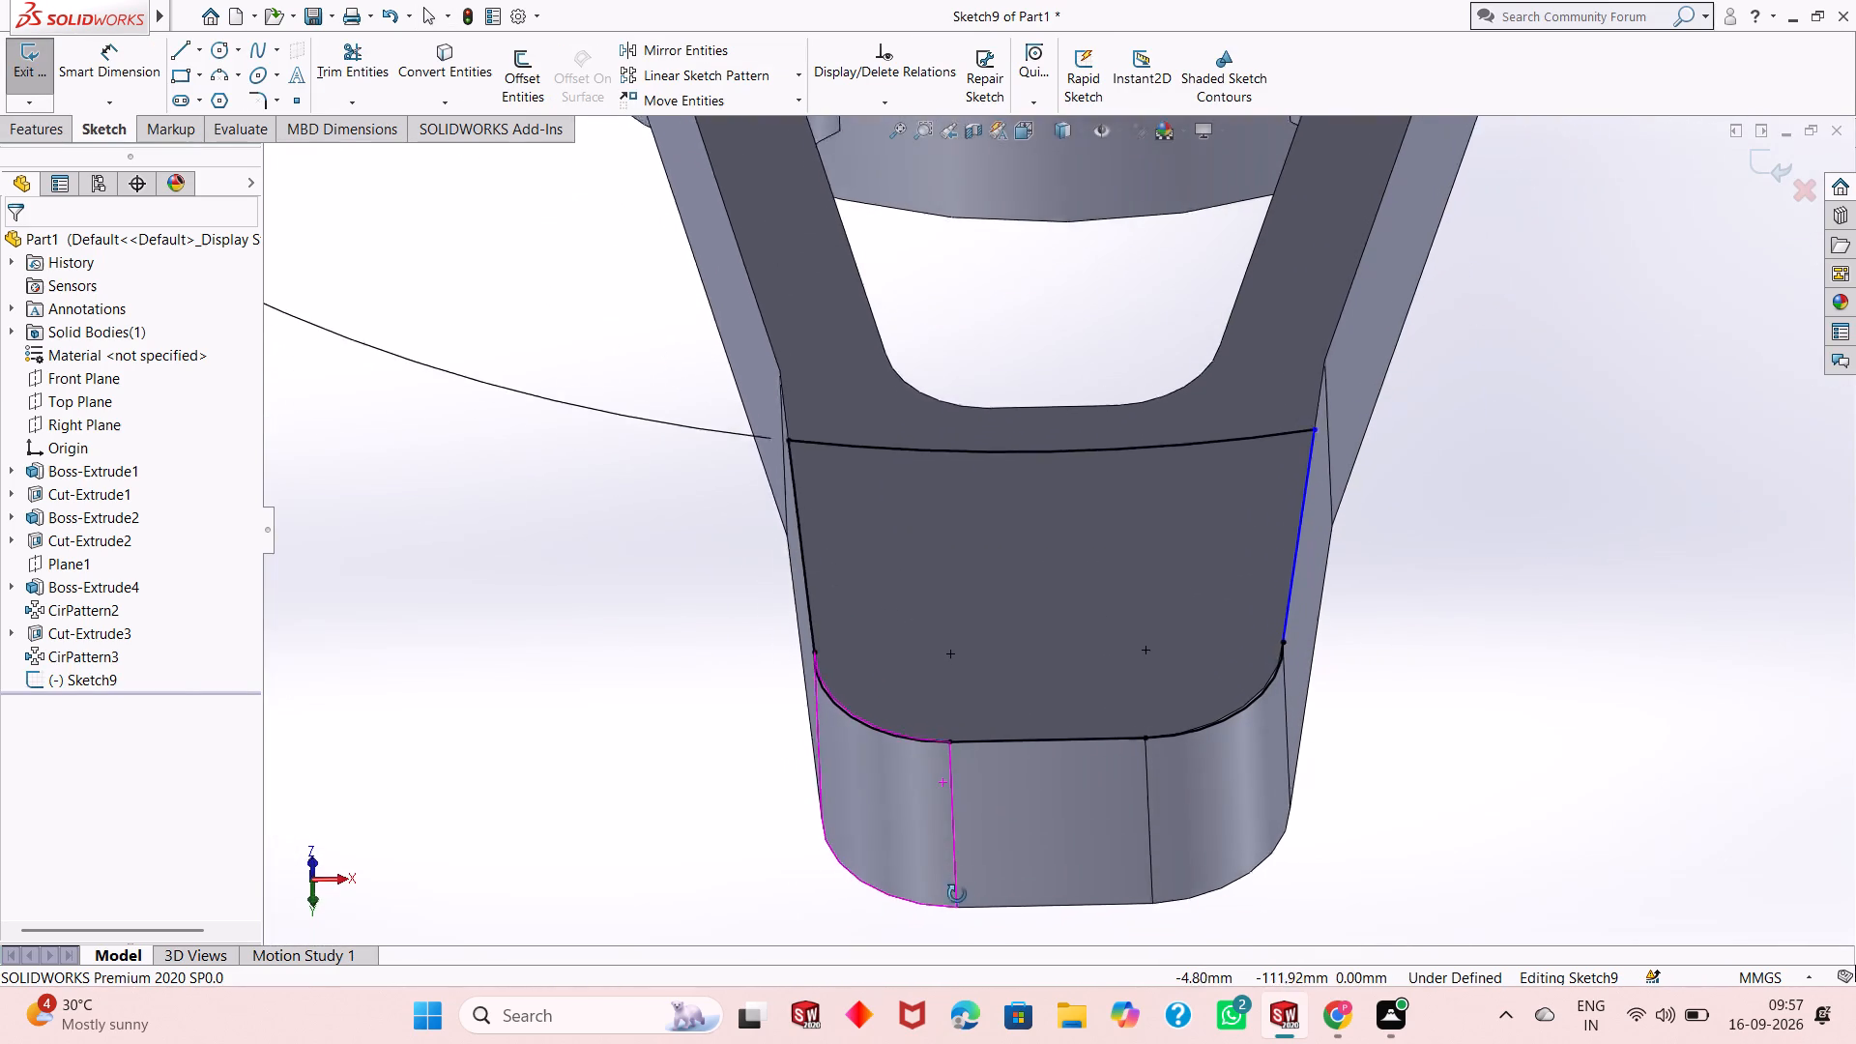
middle_click_drag(957, 894, 957, 928)
middle_click_drag(965, 611, 965, 710)
scroll(972, 782, "down", 3)
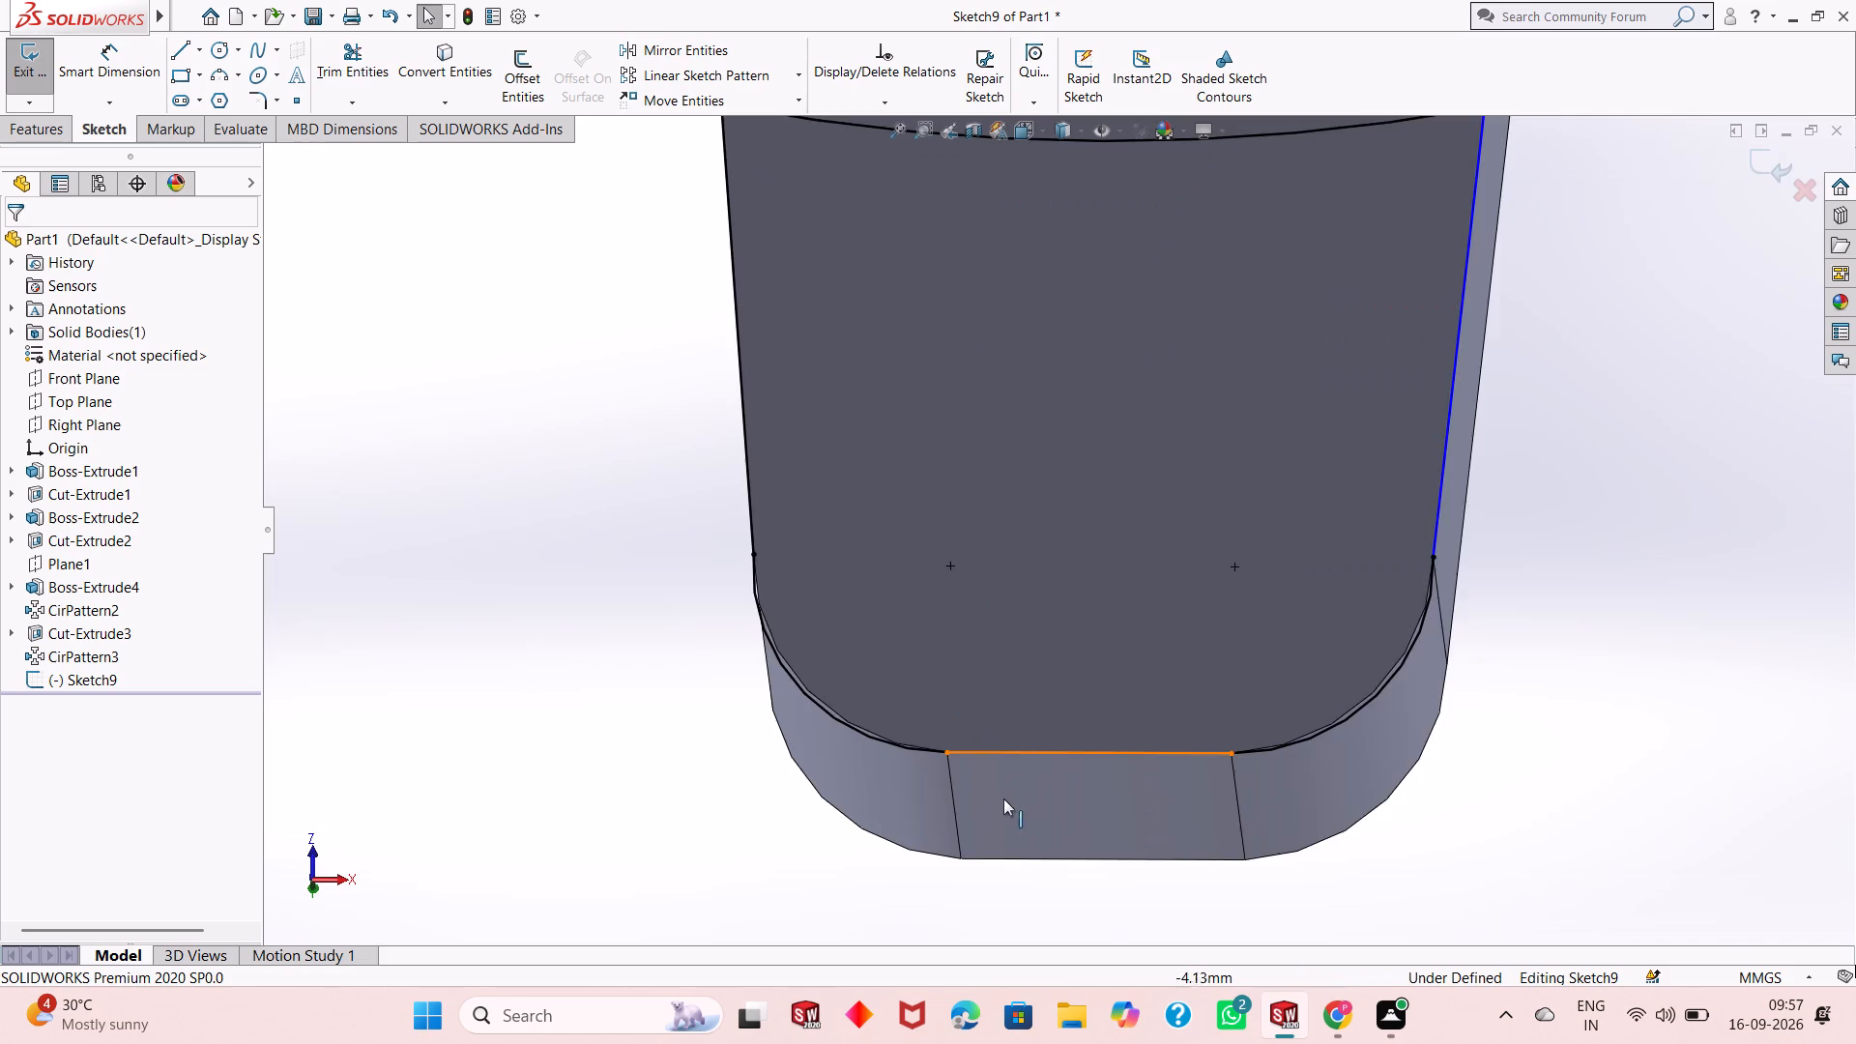
scroll(1003, 798, "down", 6)
scroll(906, 705, "up", 7)
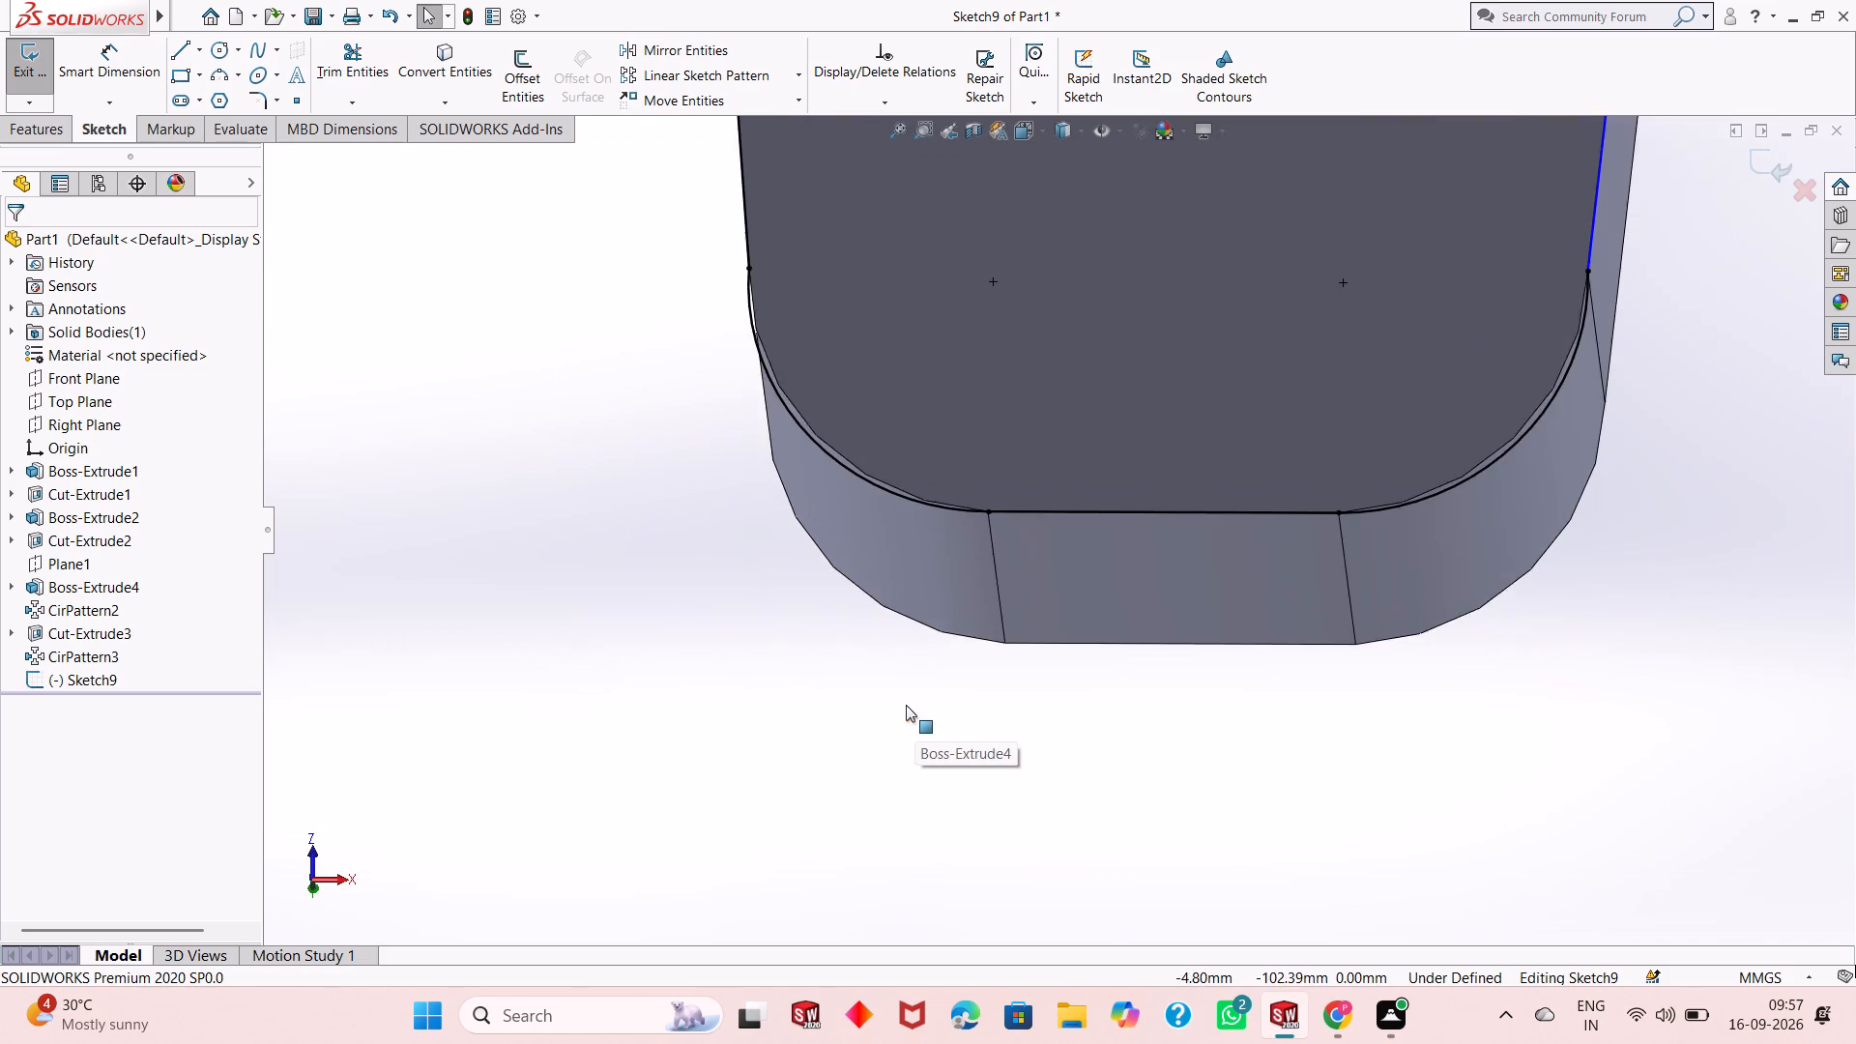
scroll(906, 705, "up", 1)
scroll(1328, 173, "up", 2)
scroll(1235, 279, "up", 3)
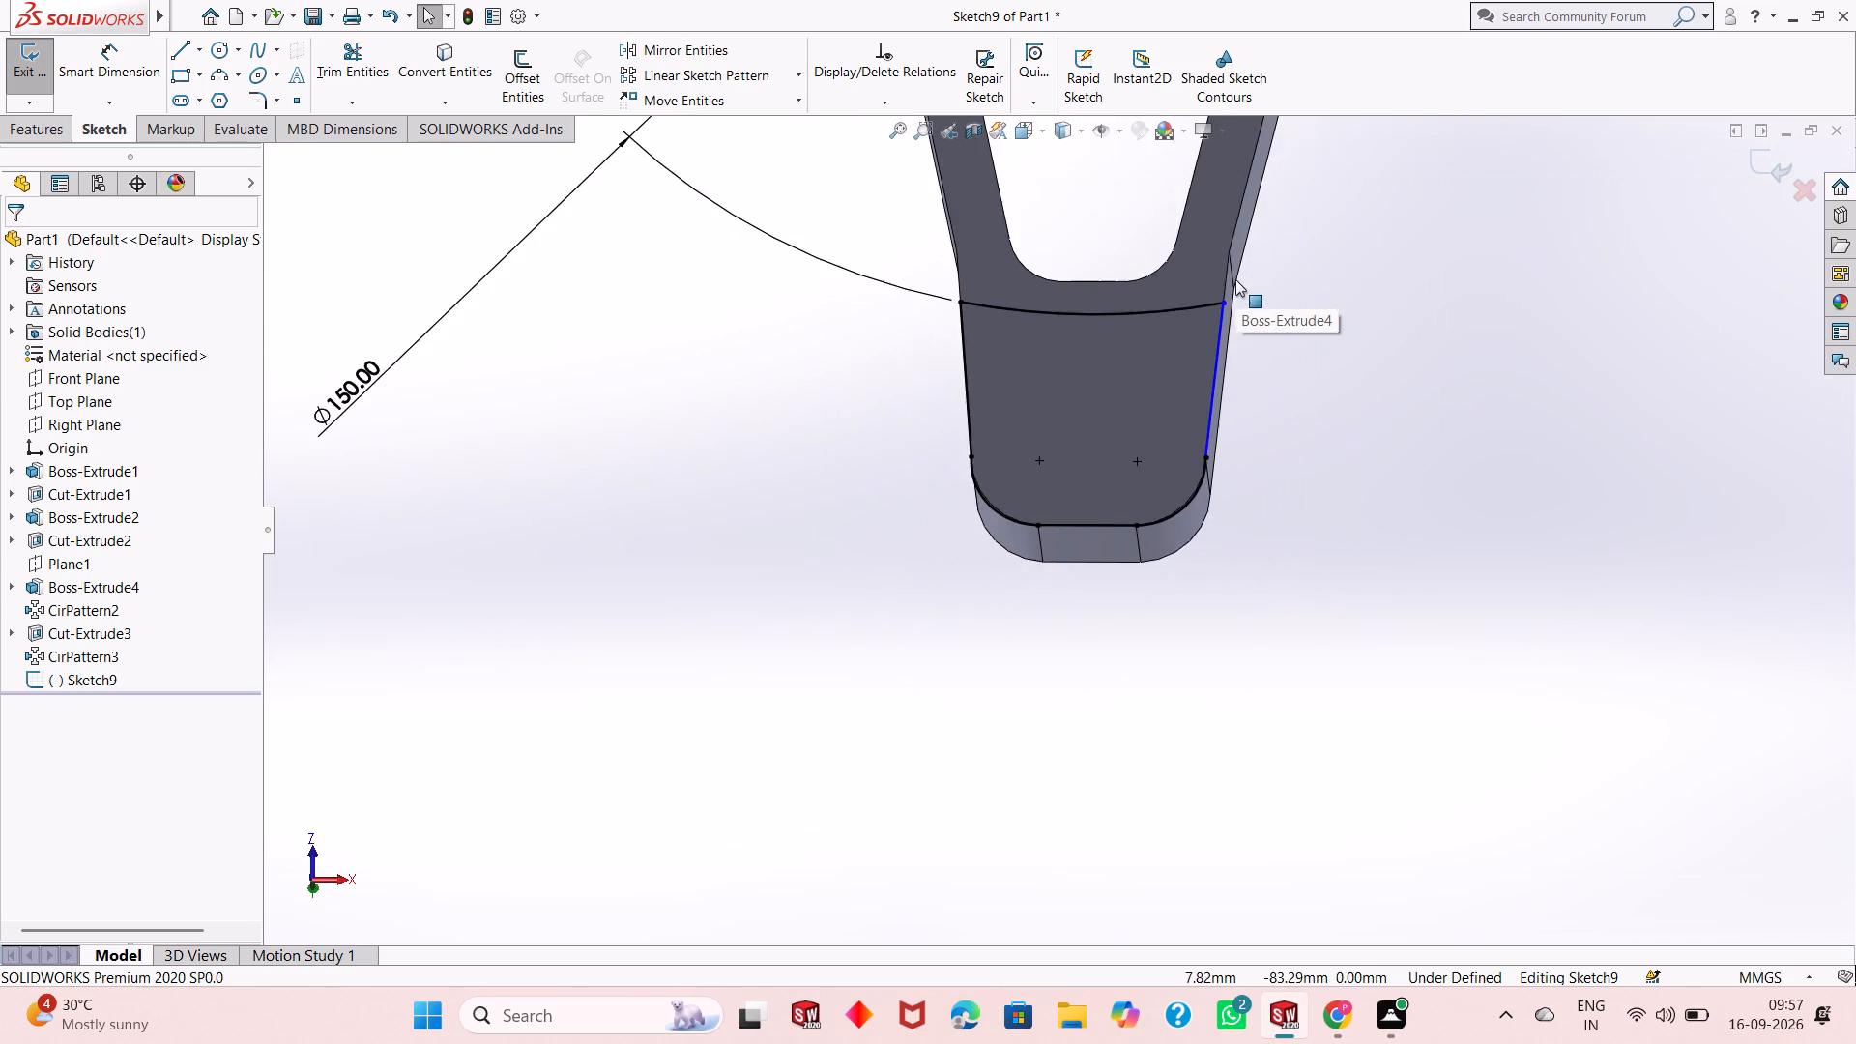
scroll(1235, 279, "down", 3)
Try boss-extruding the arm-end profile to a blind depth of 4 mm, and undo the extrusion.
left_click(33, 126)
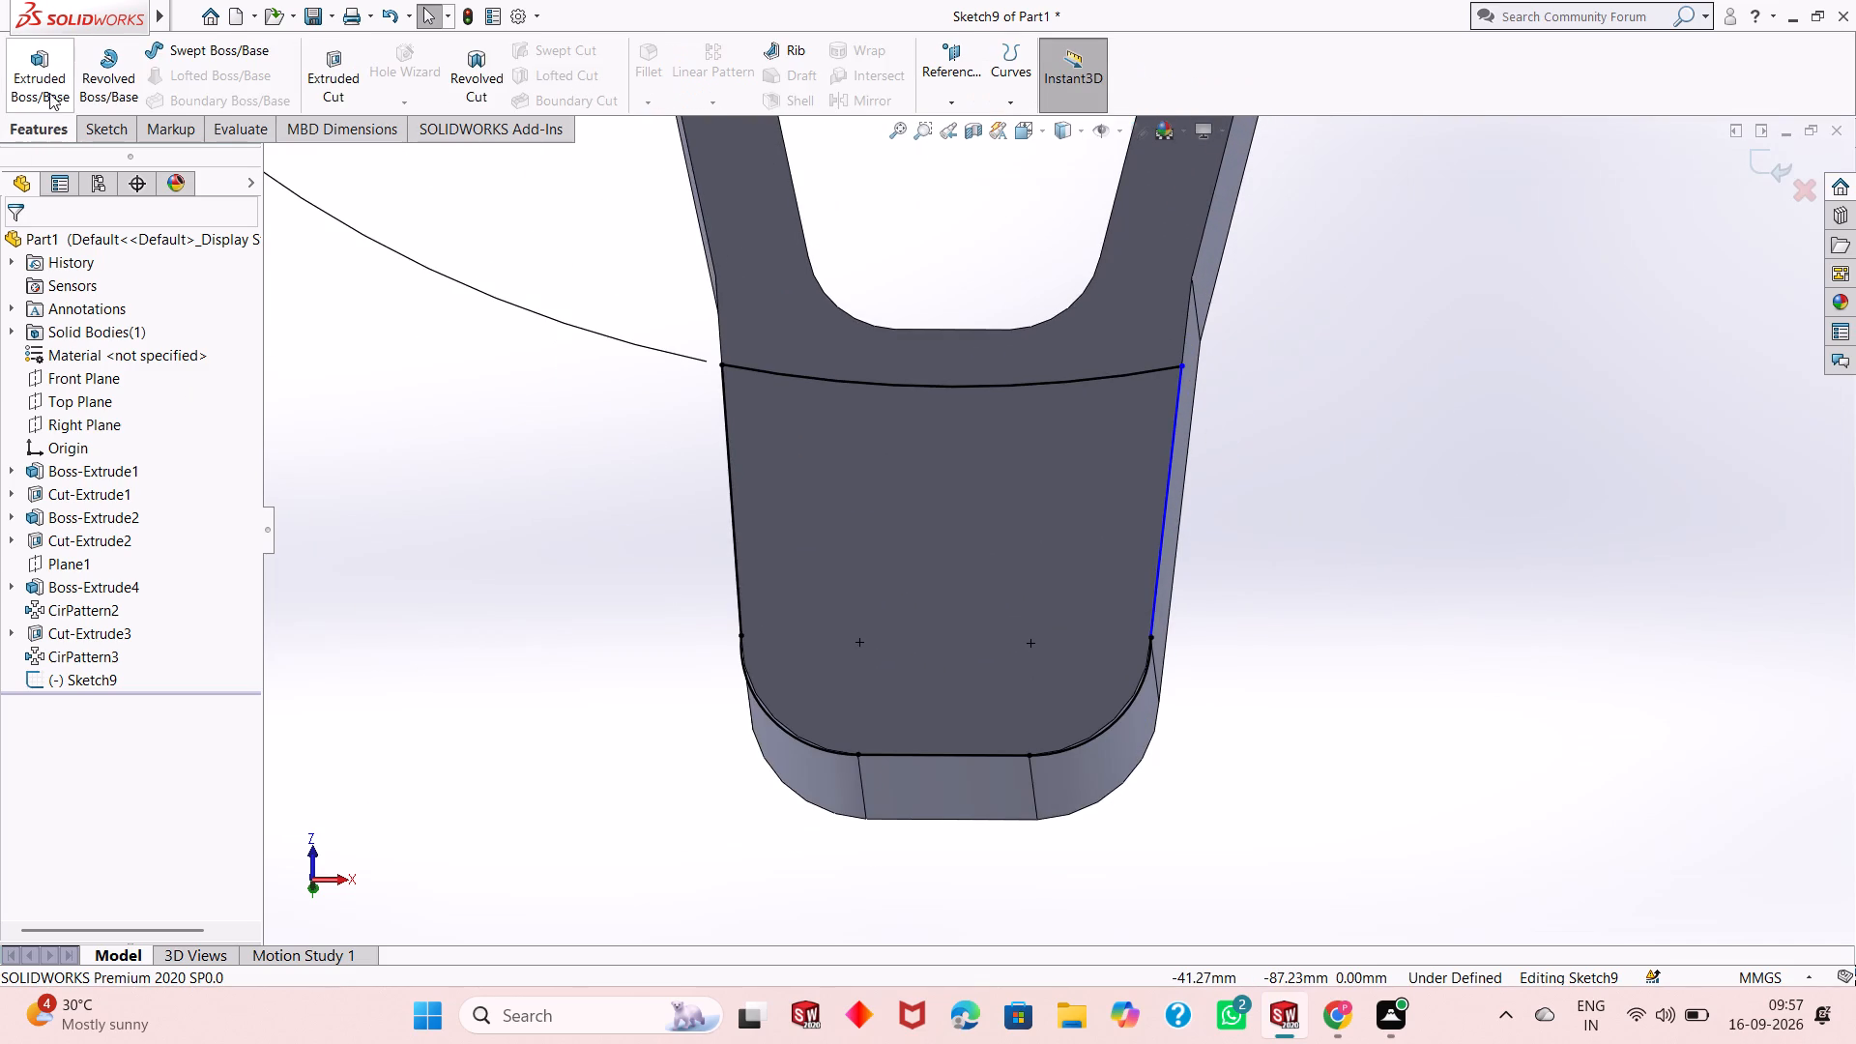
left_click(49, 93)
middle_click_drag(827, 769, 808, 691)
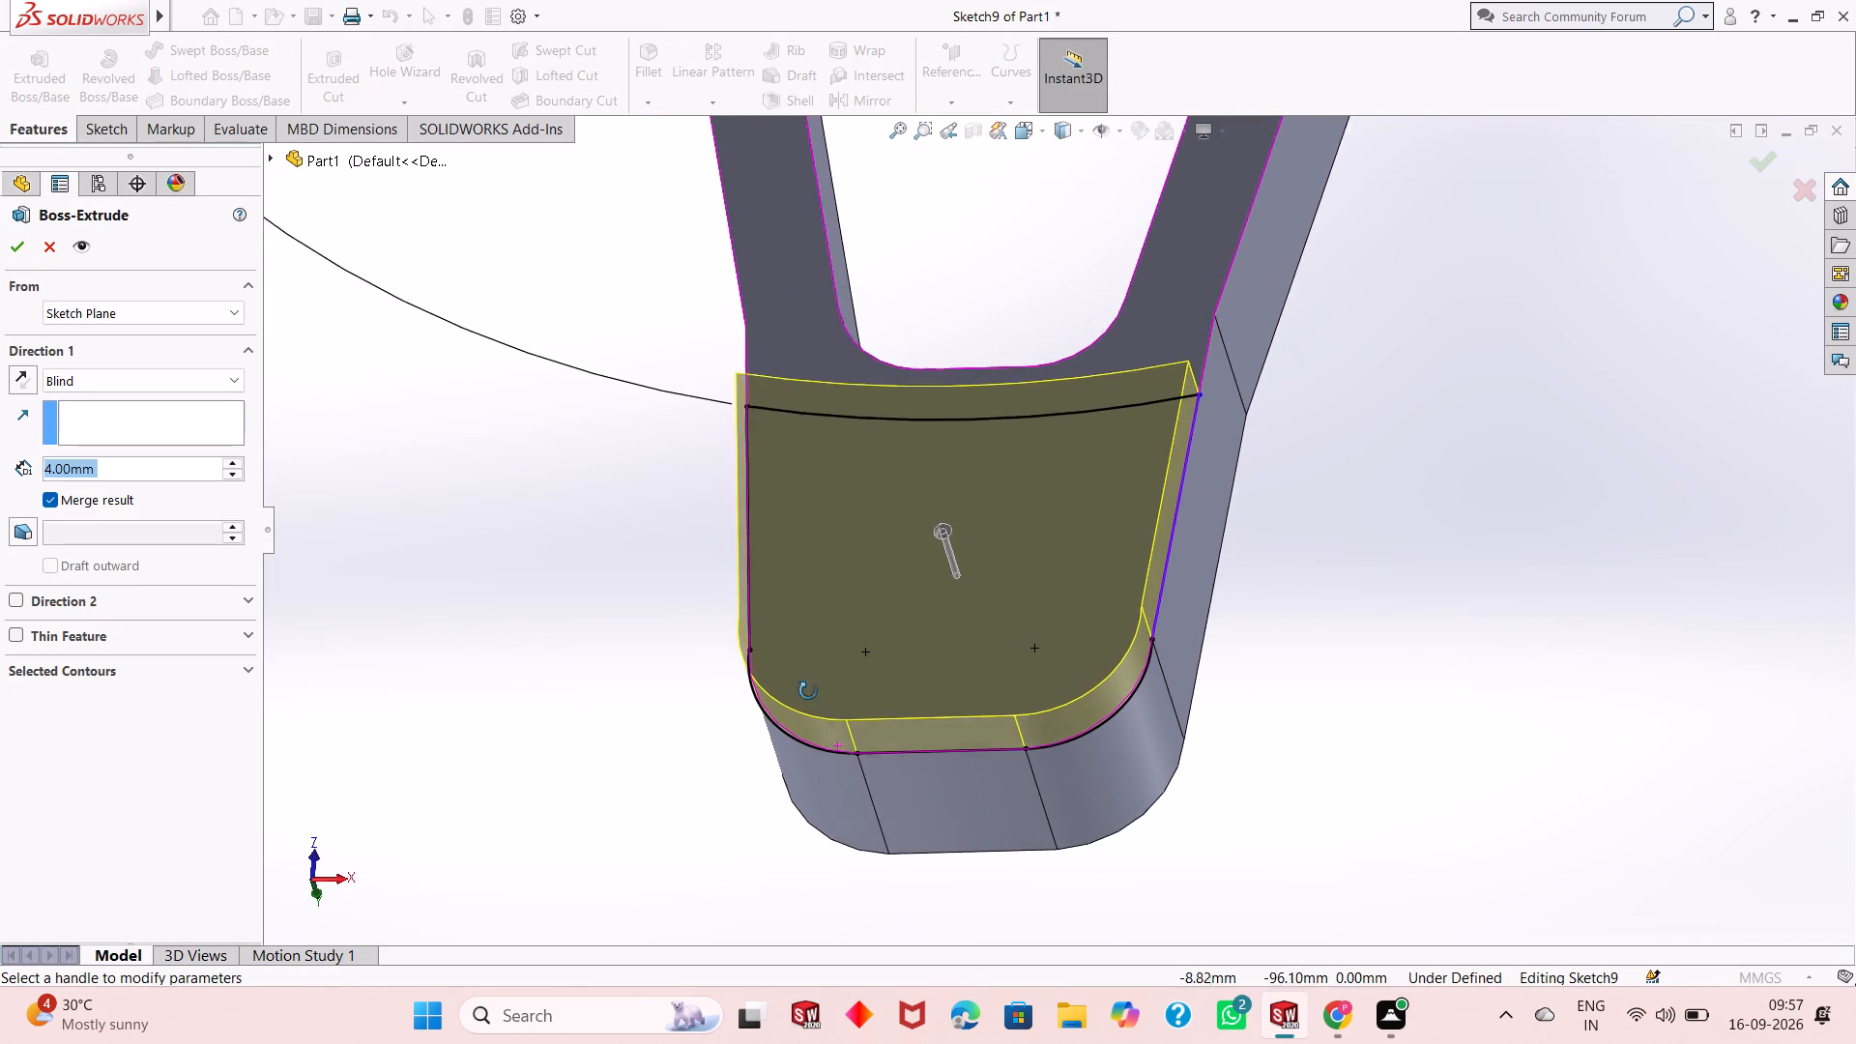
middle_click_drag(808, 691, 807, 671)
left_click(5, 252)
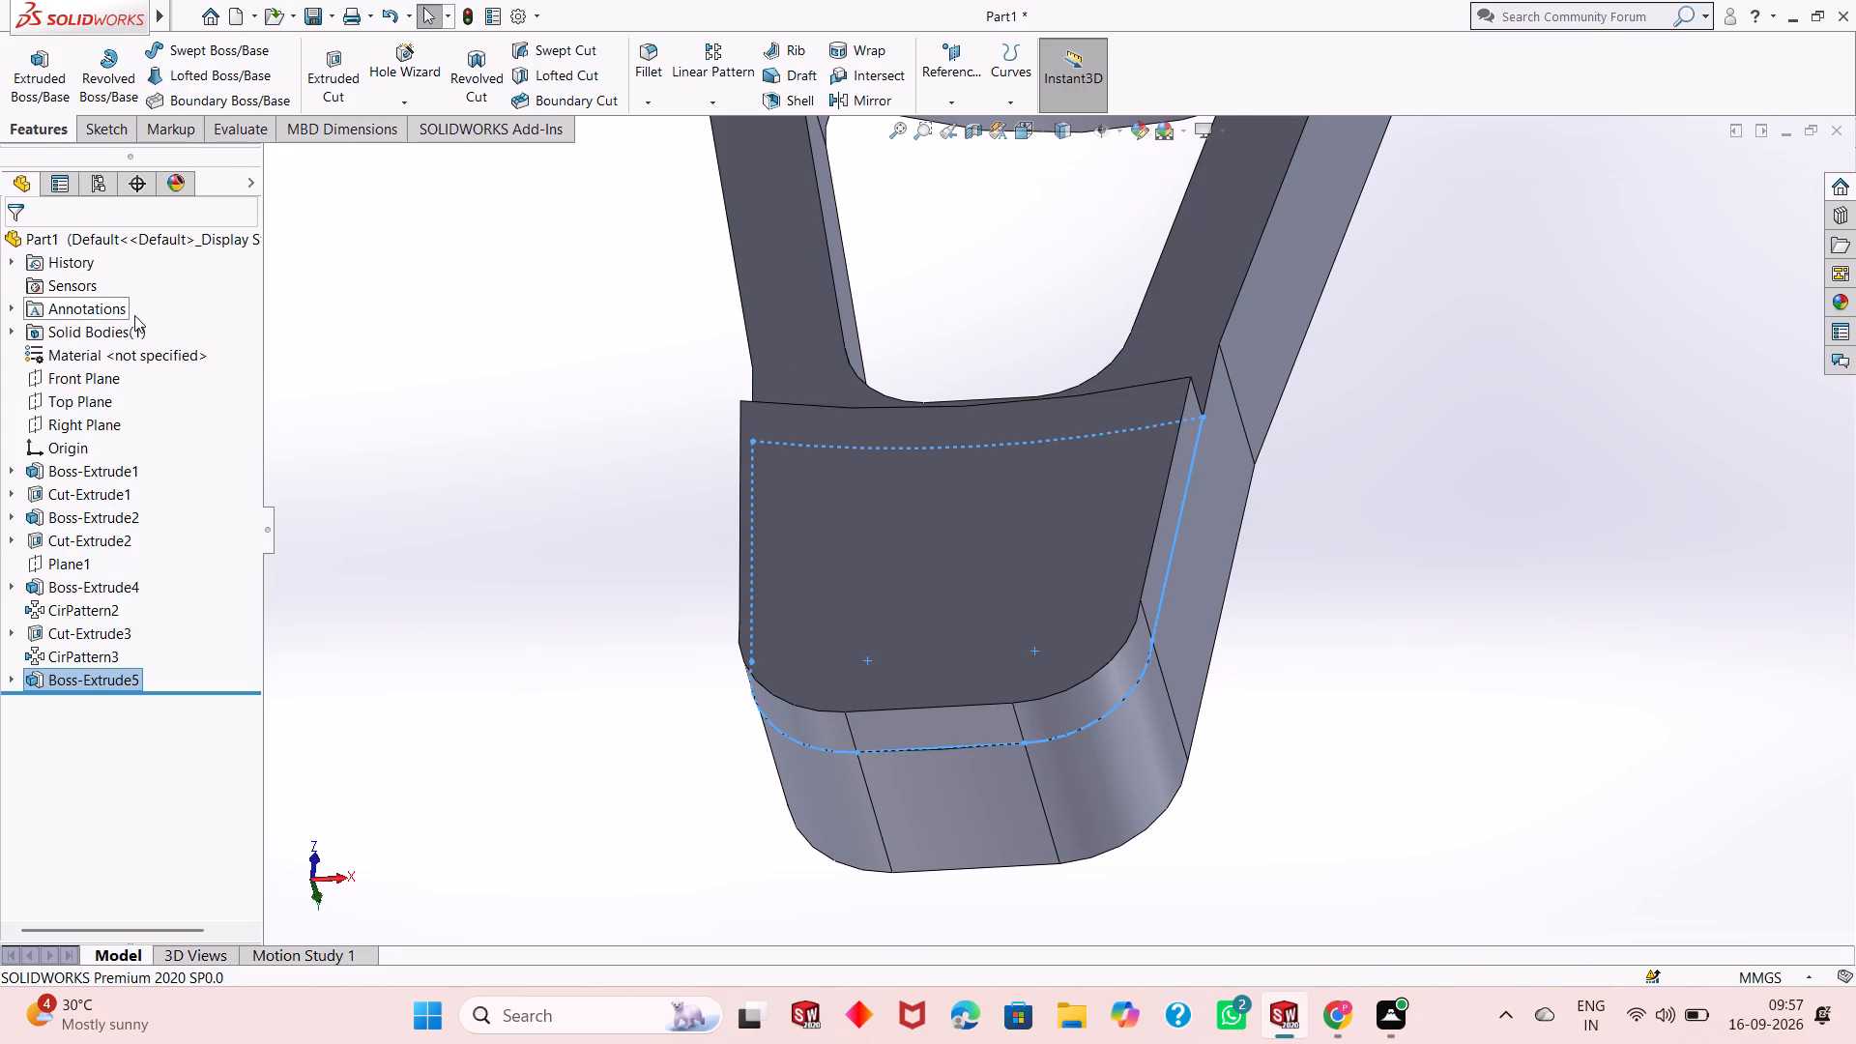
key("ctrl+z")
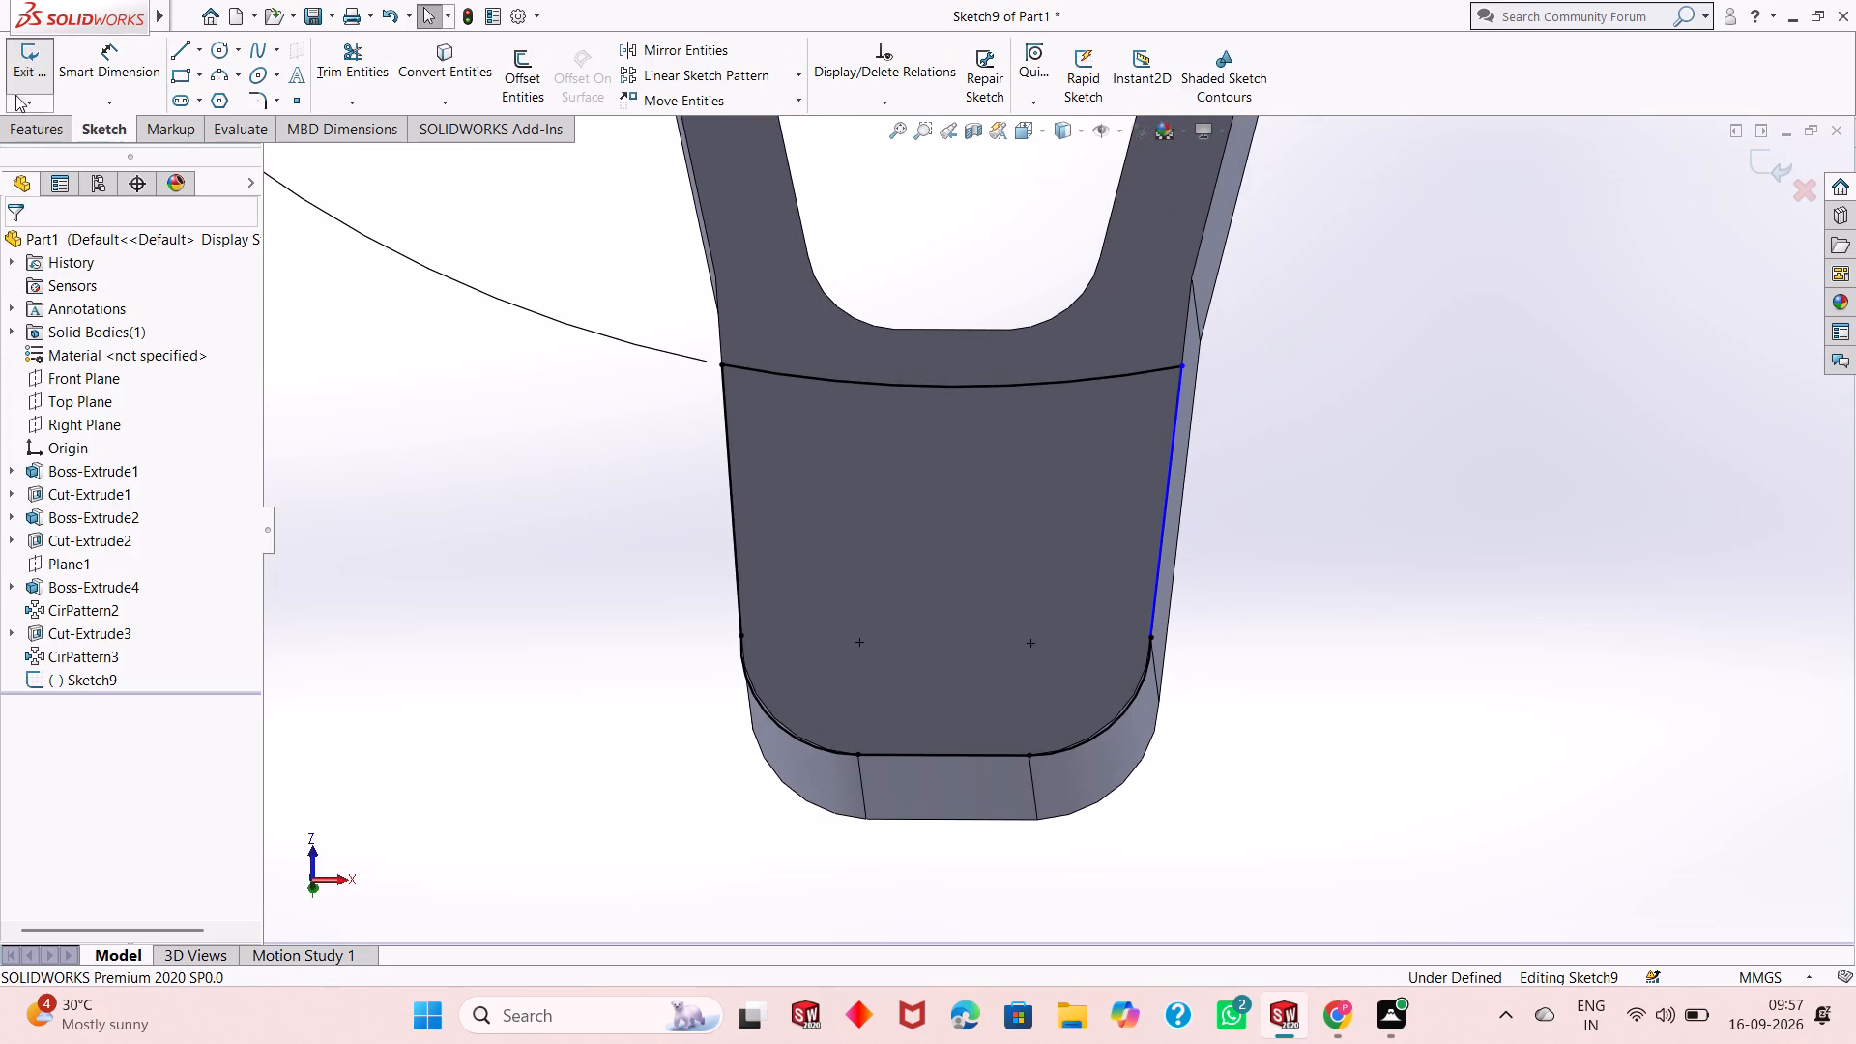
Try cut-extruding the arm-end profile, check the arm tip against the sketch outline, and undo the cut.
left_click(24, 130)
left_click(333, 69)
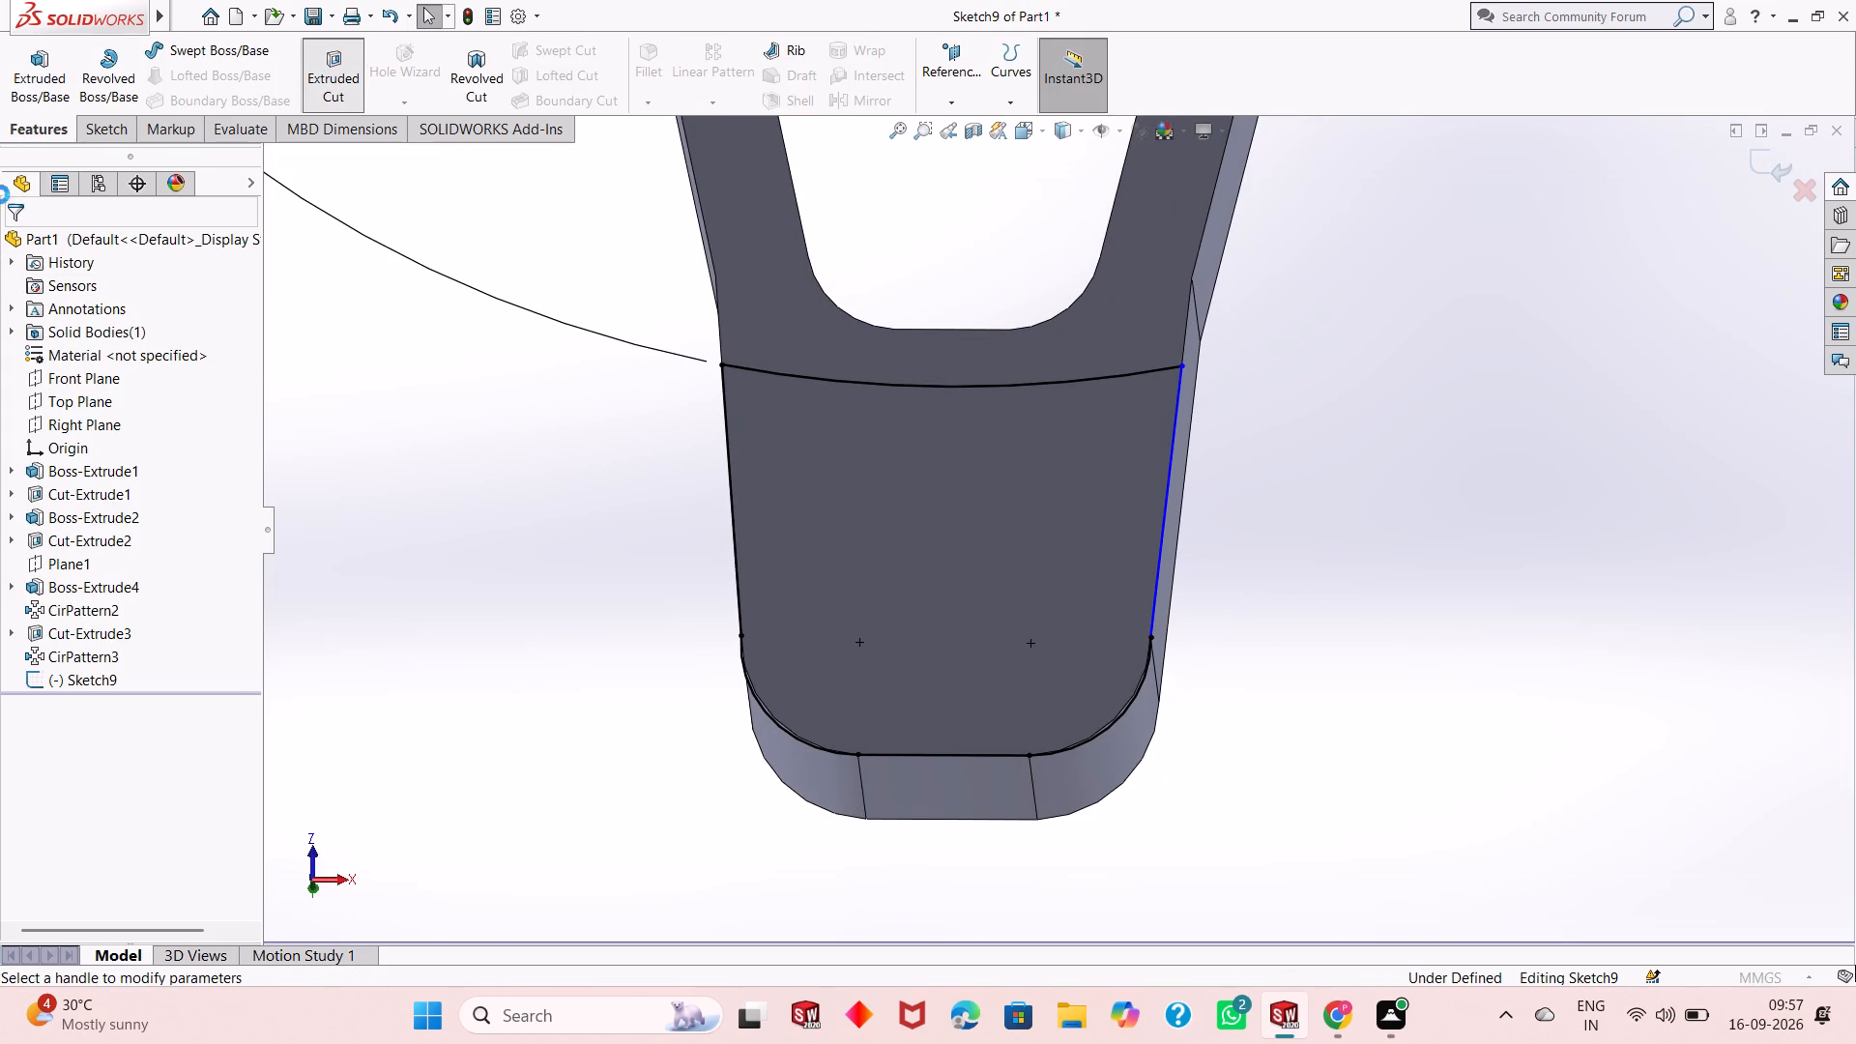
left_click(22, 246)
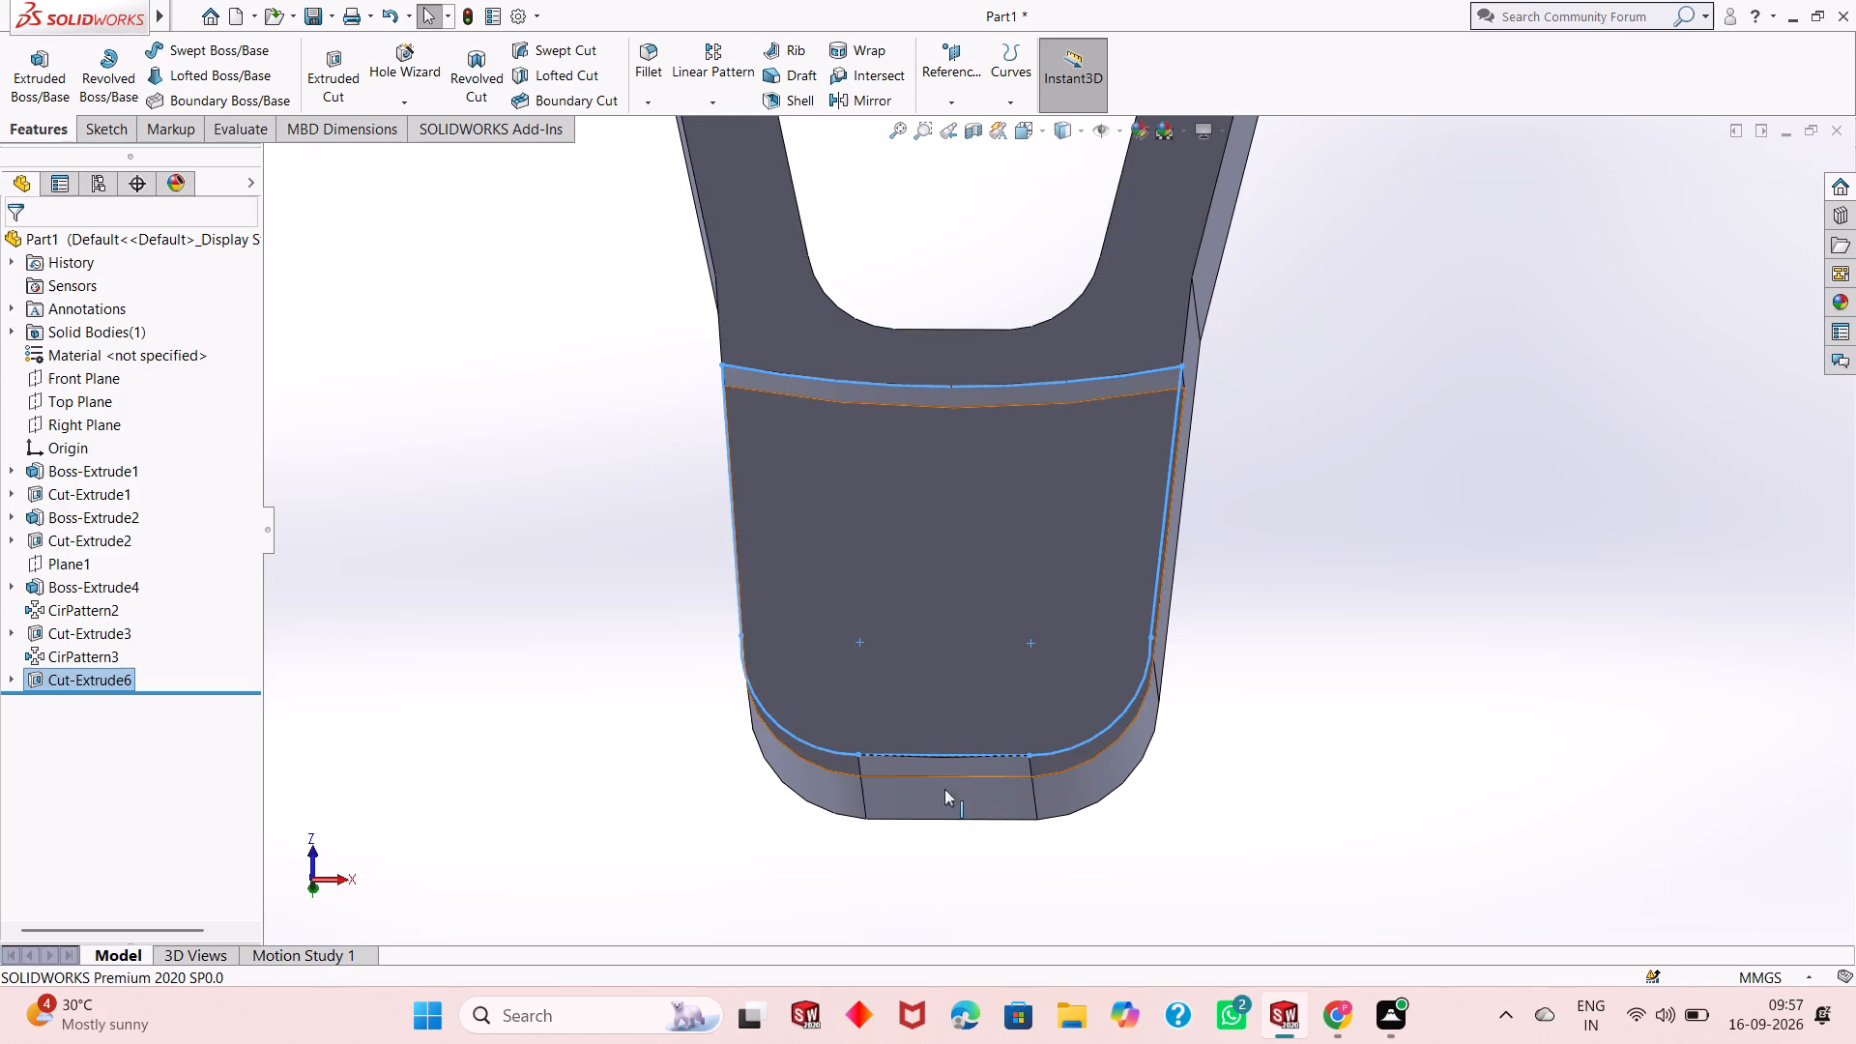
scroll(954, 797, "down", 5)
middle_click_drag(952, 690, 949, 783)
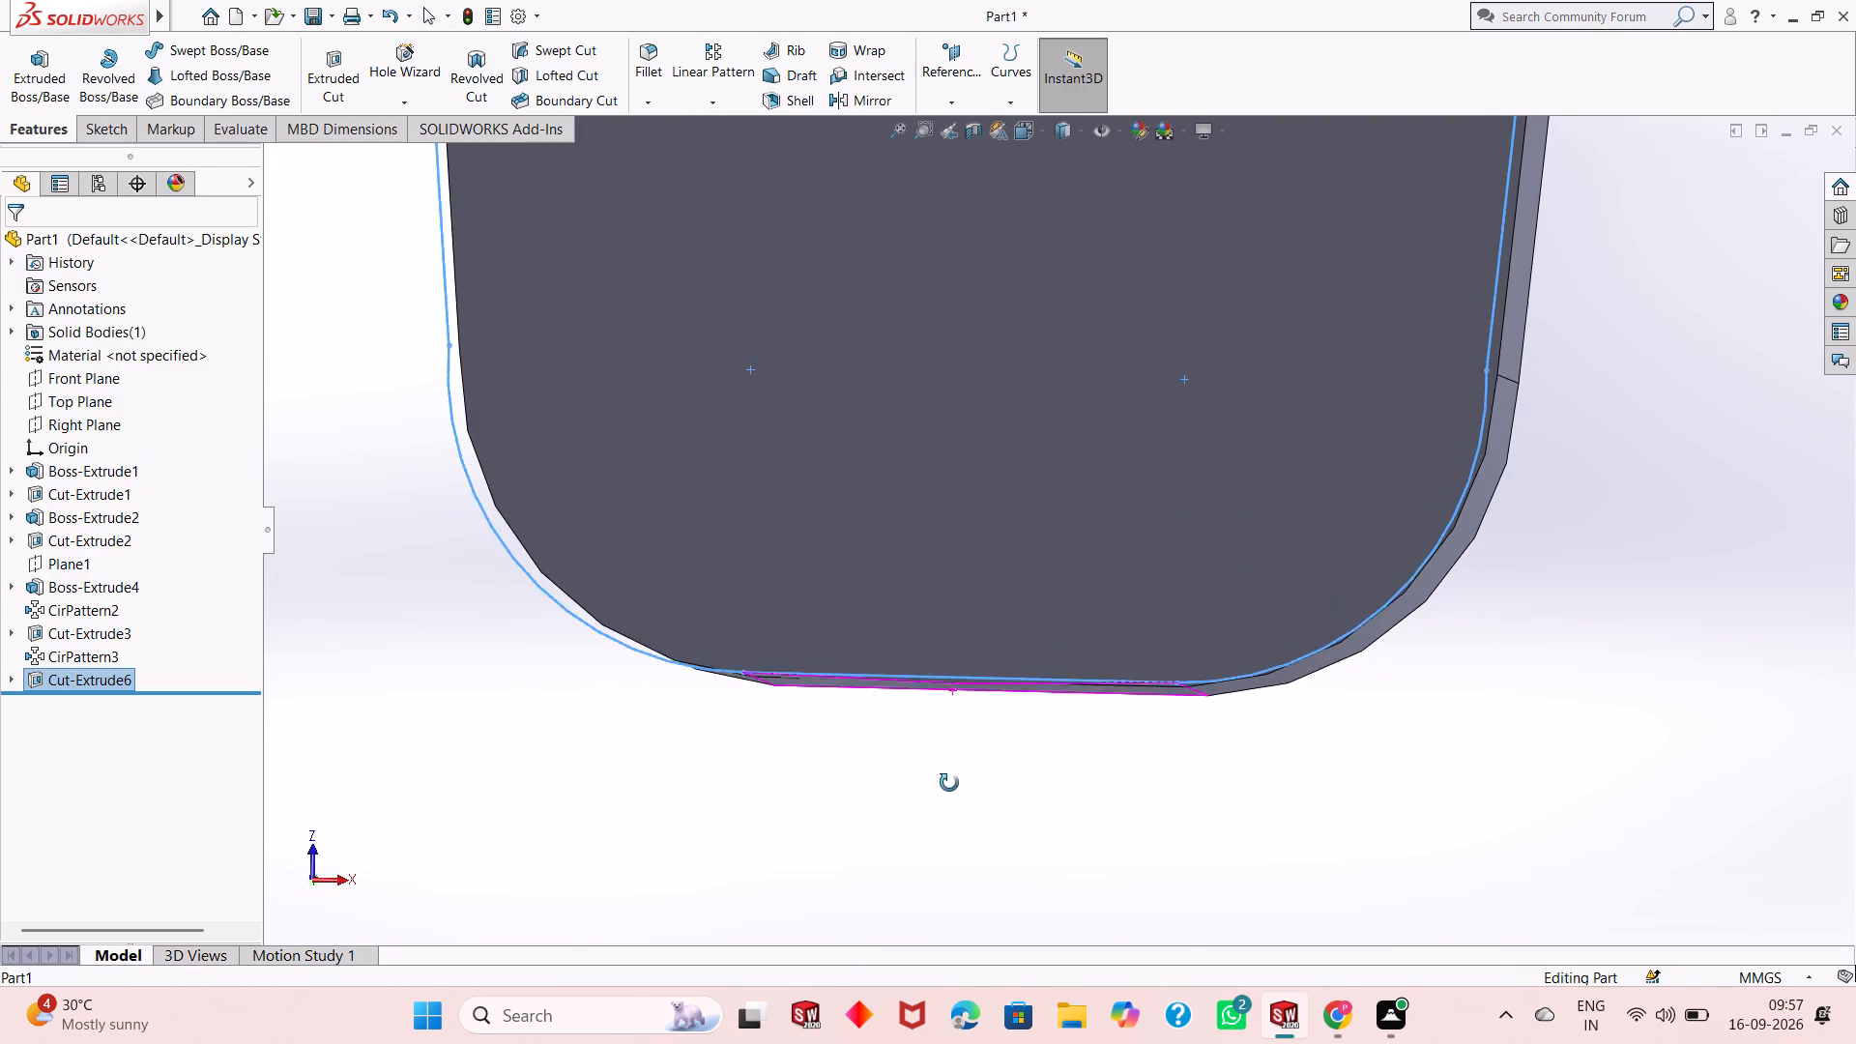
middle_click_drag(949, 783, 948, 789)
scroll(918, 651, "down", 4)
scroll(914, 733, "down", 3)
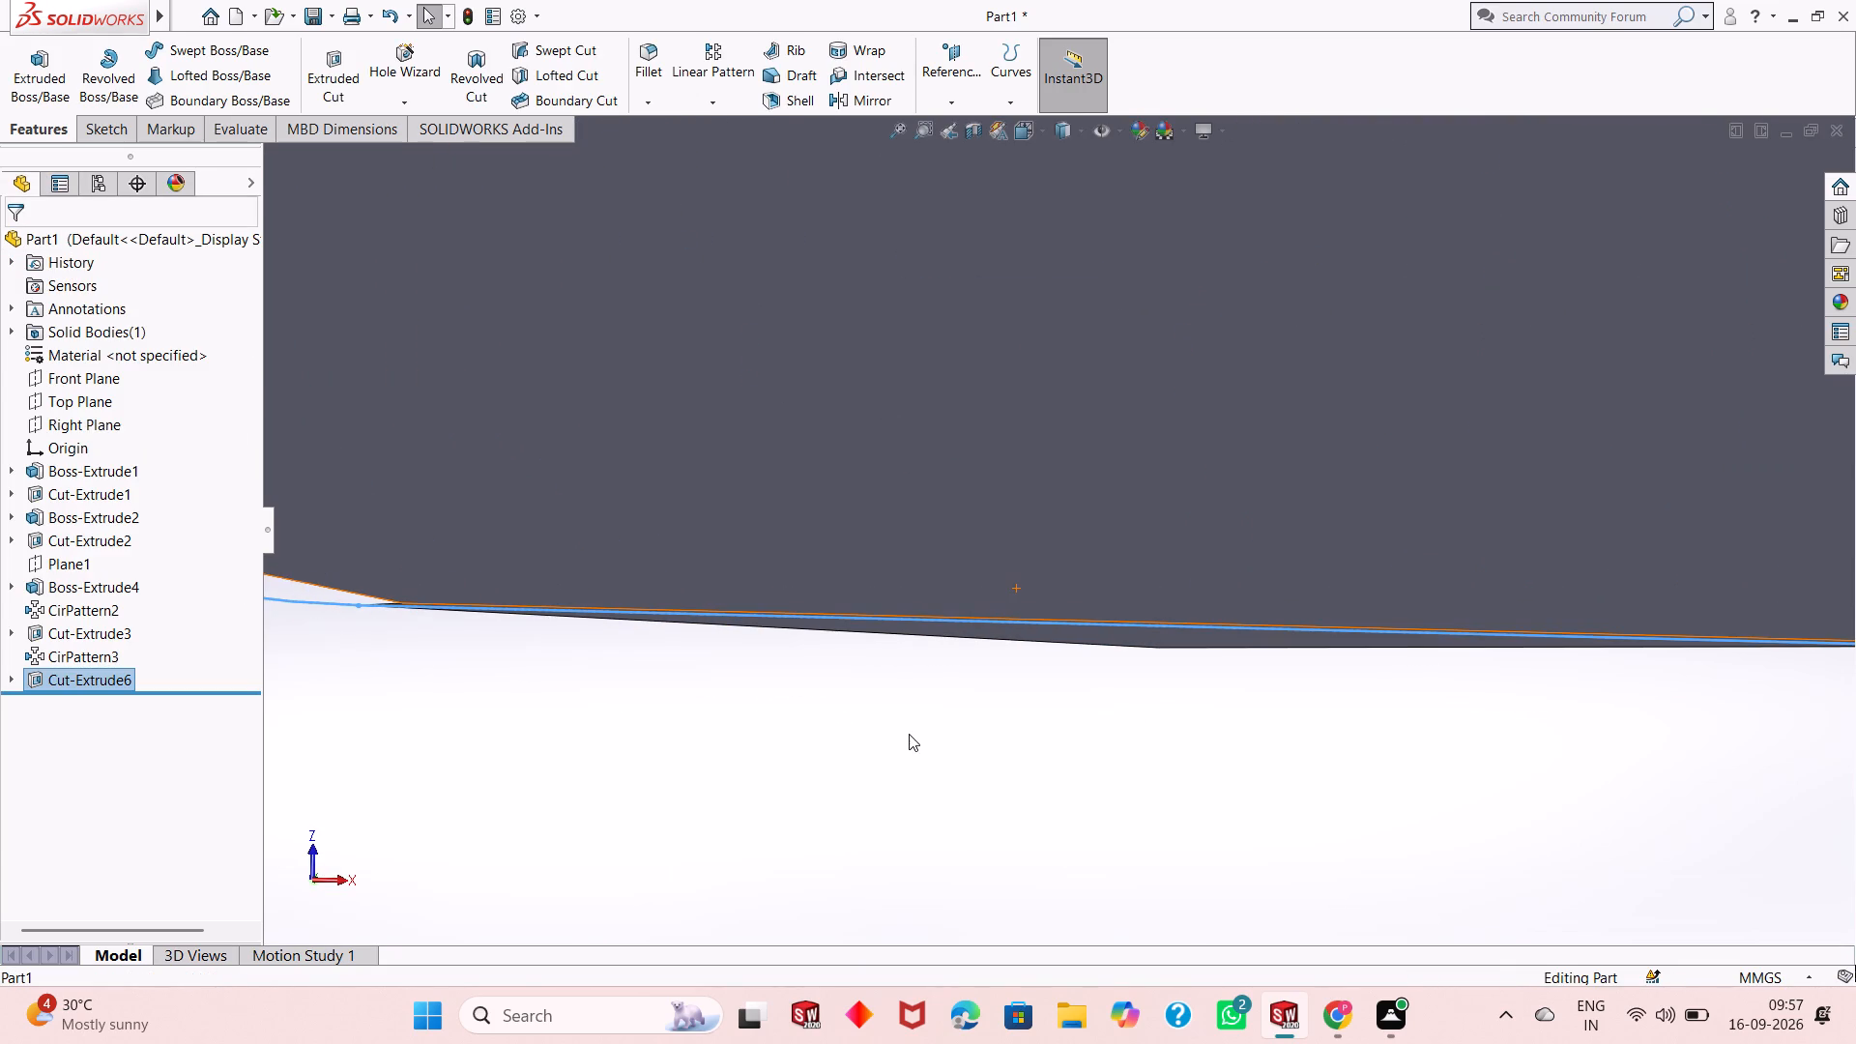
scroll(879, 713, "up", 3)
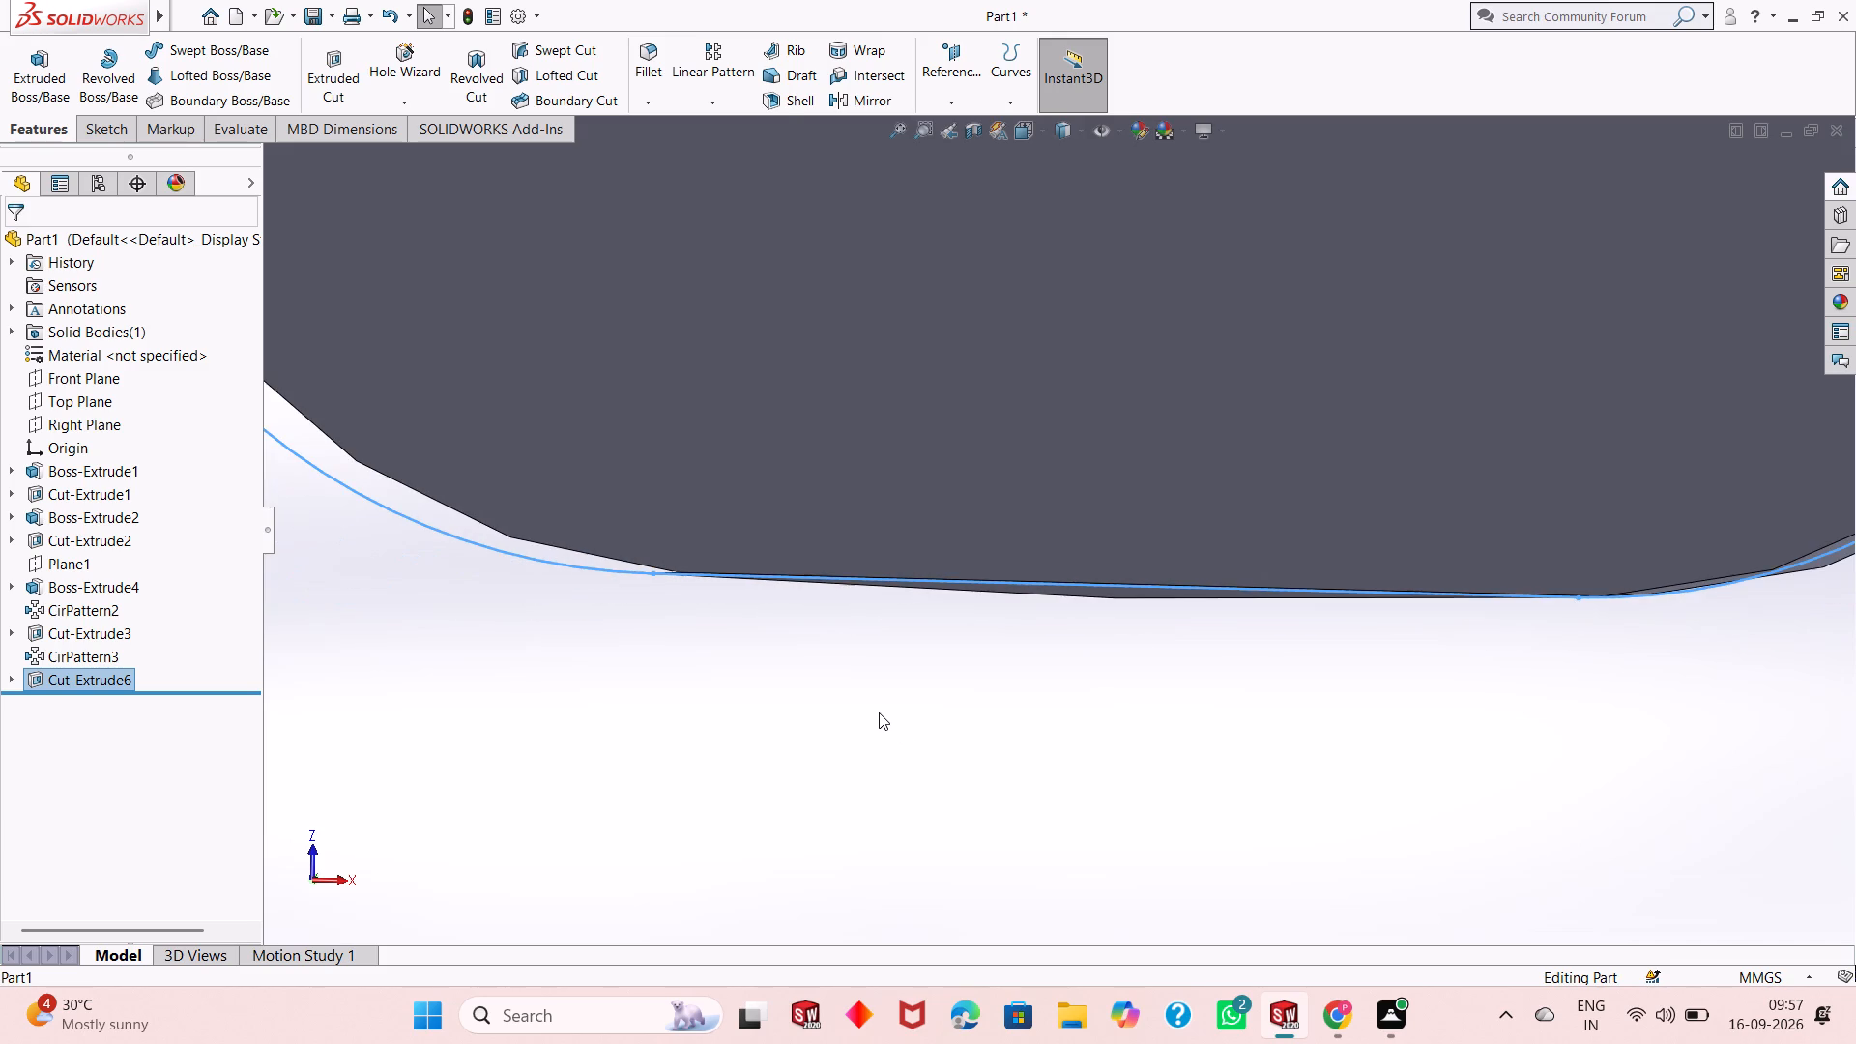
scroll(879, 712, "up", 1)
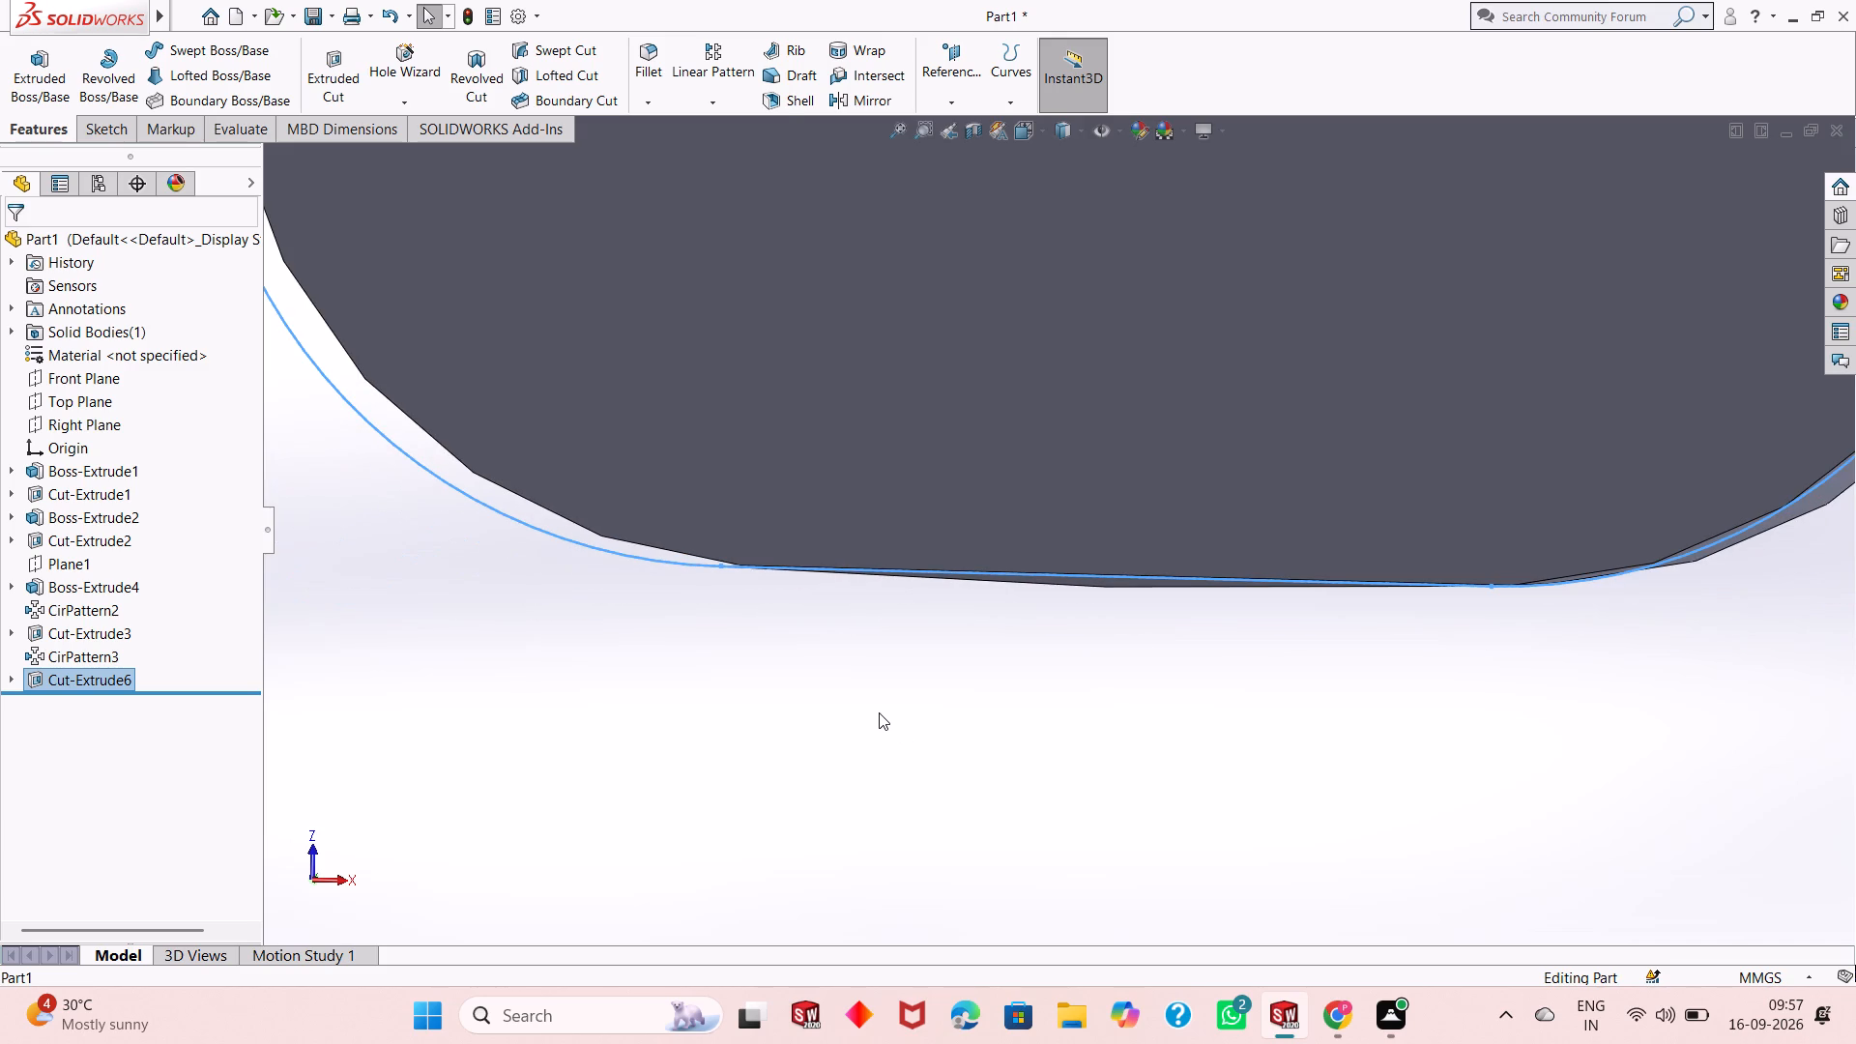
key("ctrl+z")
Undo the recent tangent relations between the arm-tip line and corner arcs in the arm-end sketch.
key("ctrl+z")
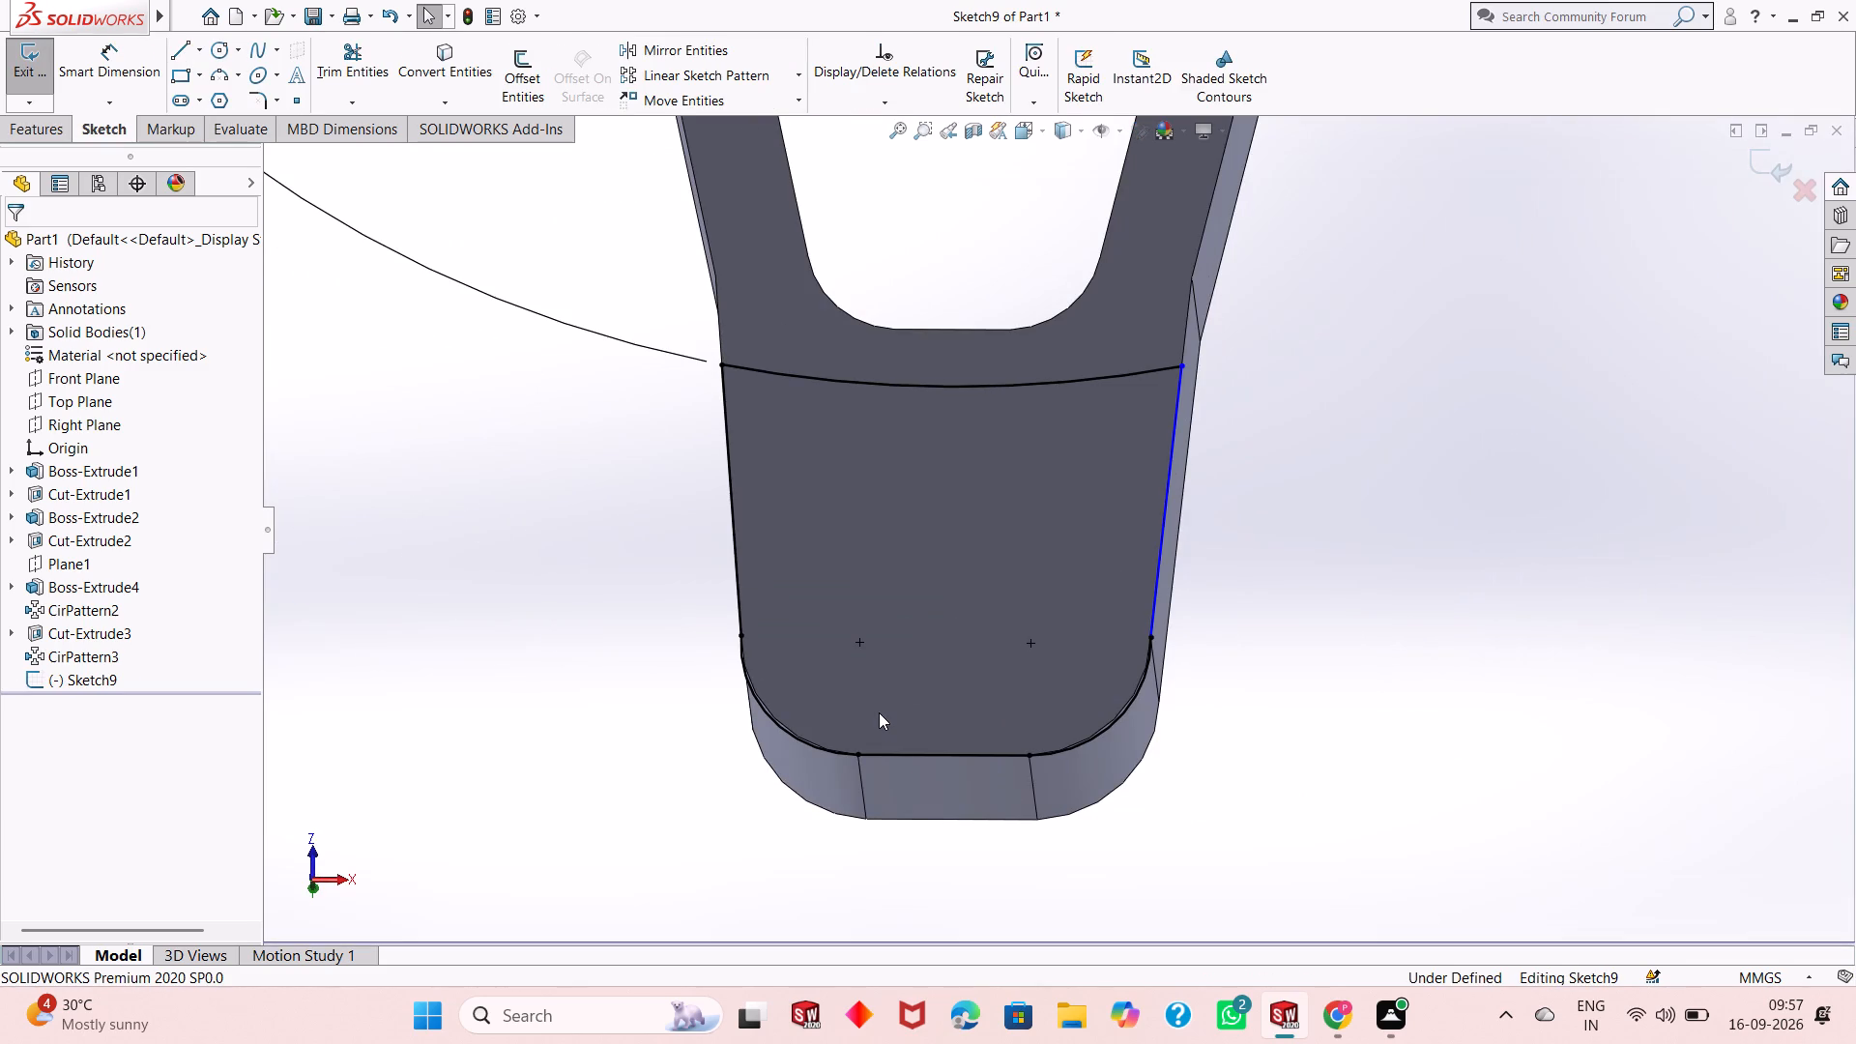
key("ctrl+z")
key("ctrl+z")
key("ctrl+z")
key("ctrl+z")
scroll(984, 772, "down", 4)
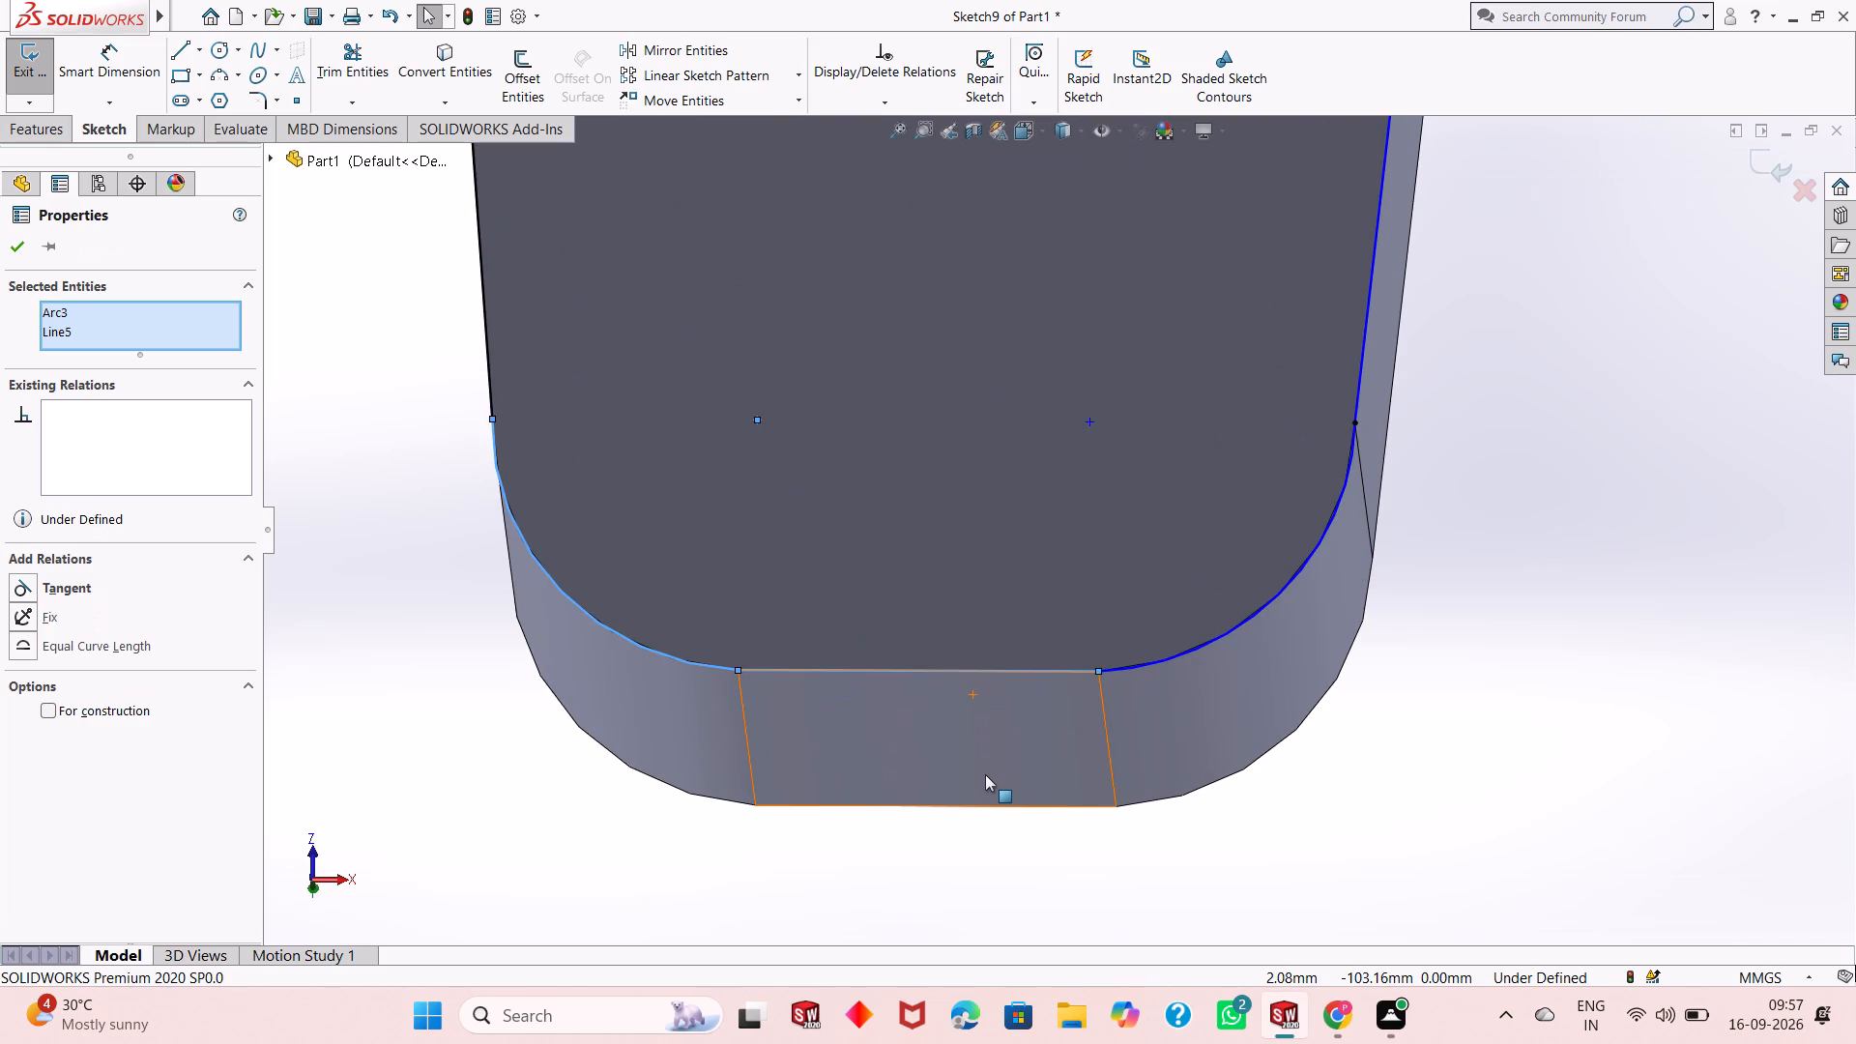
key("Escape")
key("Escape")
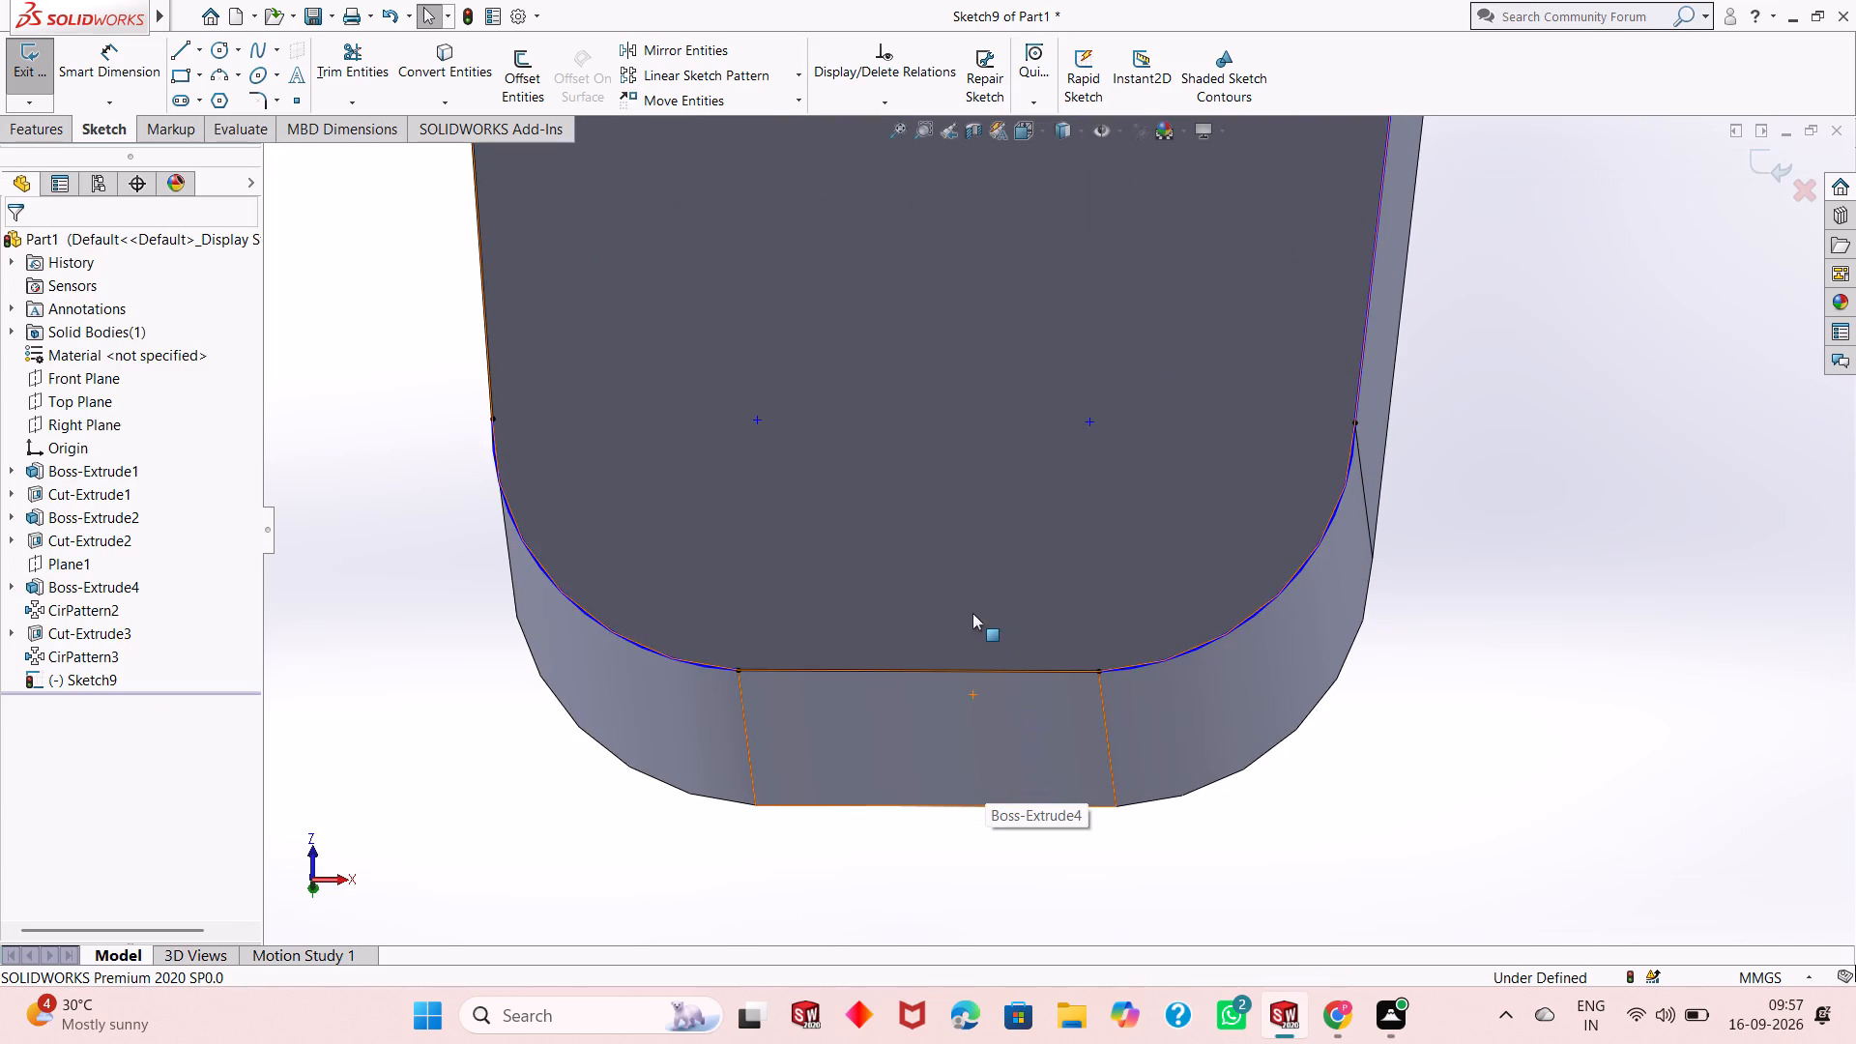
Cut-extrude the arm-end profile from the sketch plane to a blind depth of 4 mm.
middle_click_drag(972, 613, 961, 749)
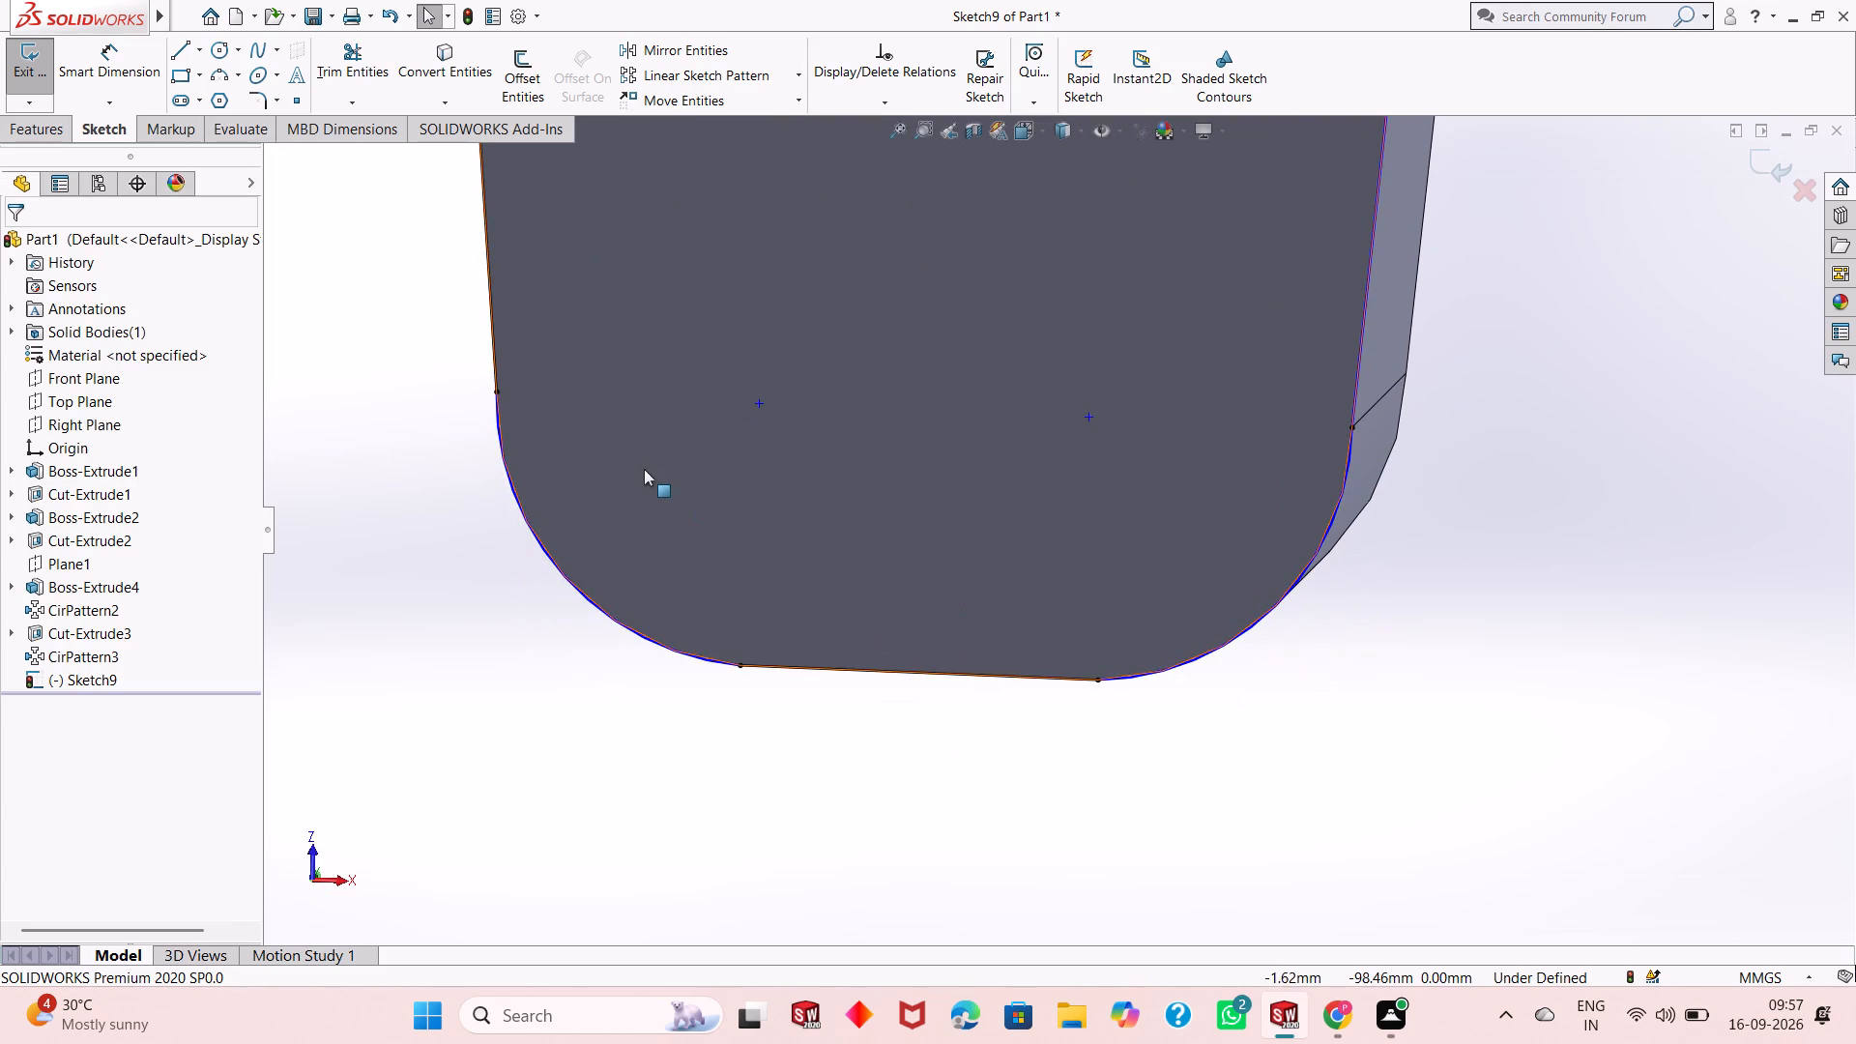
left_click(51, 139)
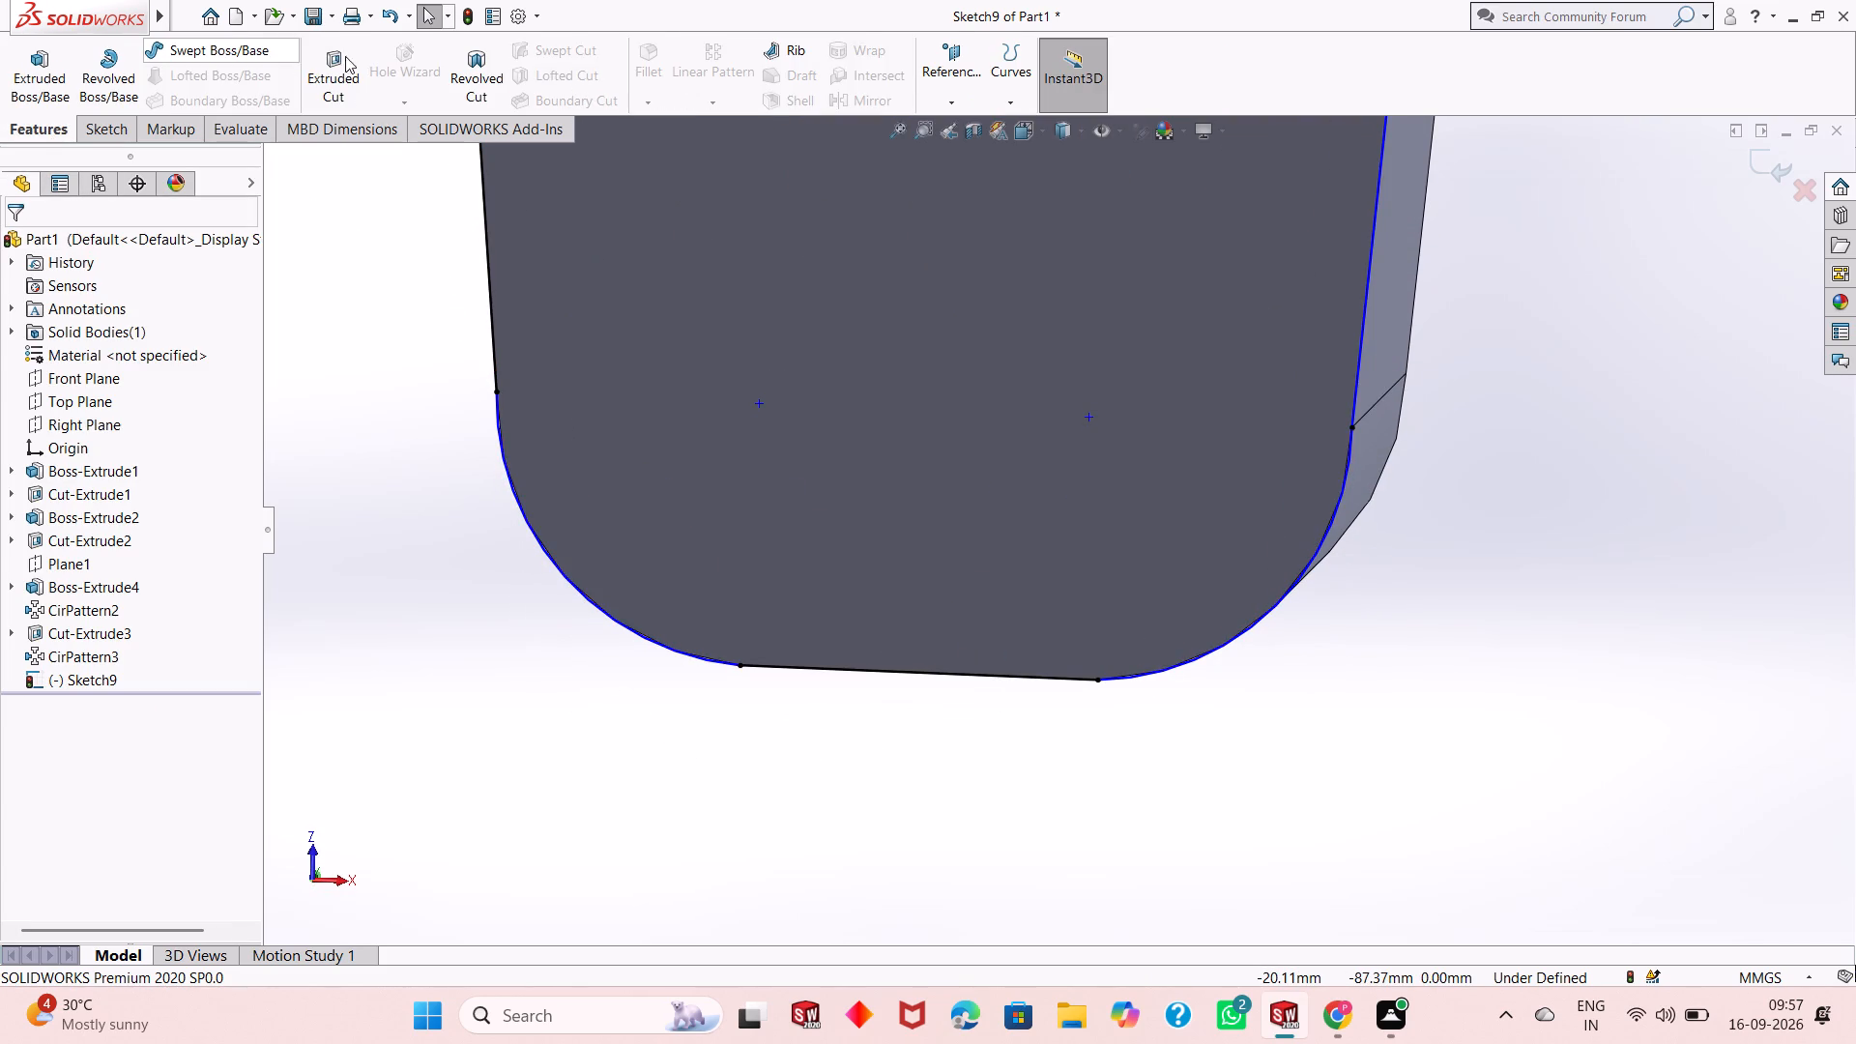
left_click(356, 67)
middle_click_drag(853, 630, 828, 406)
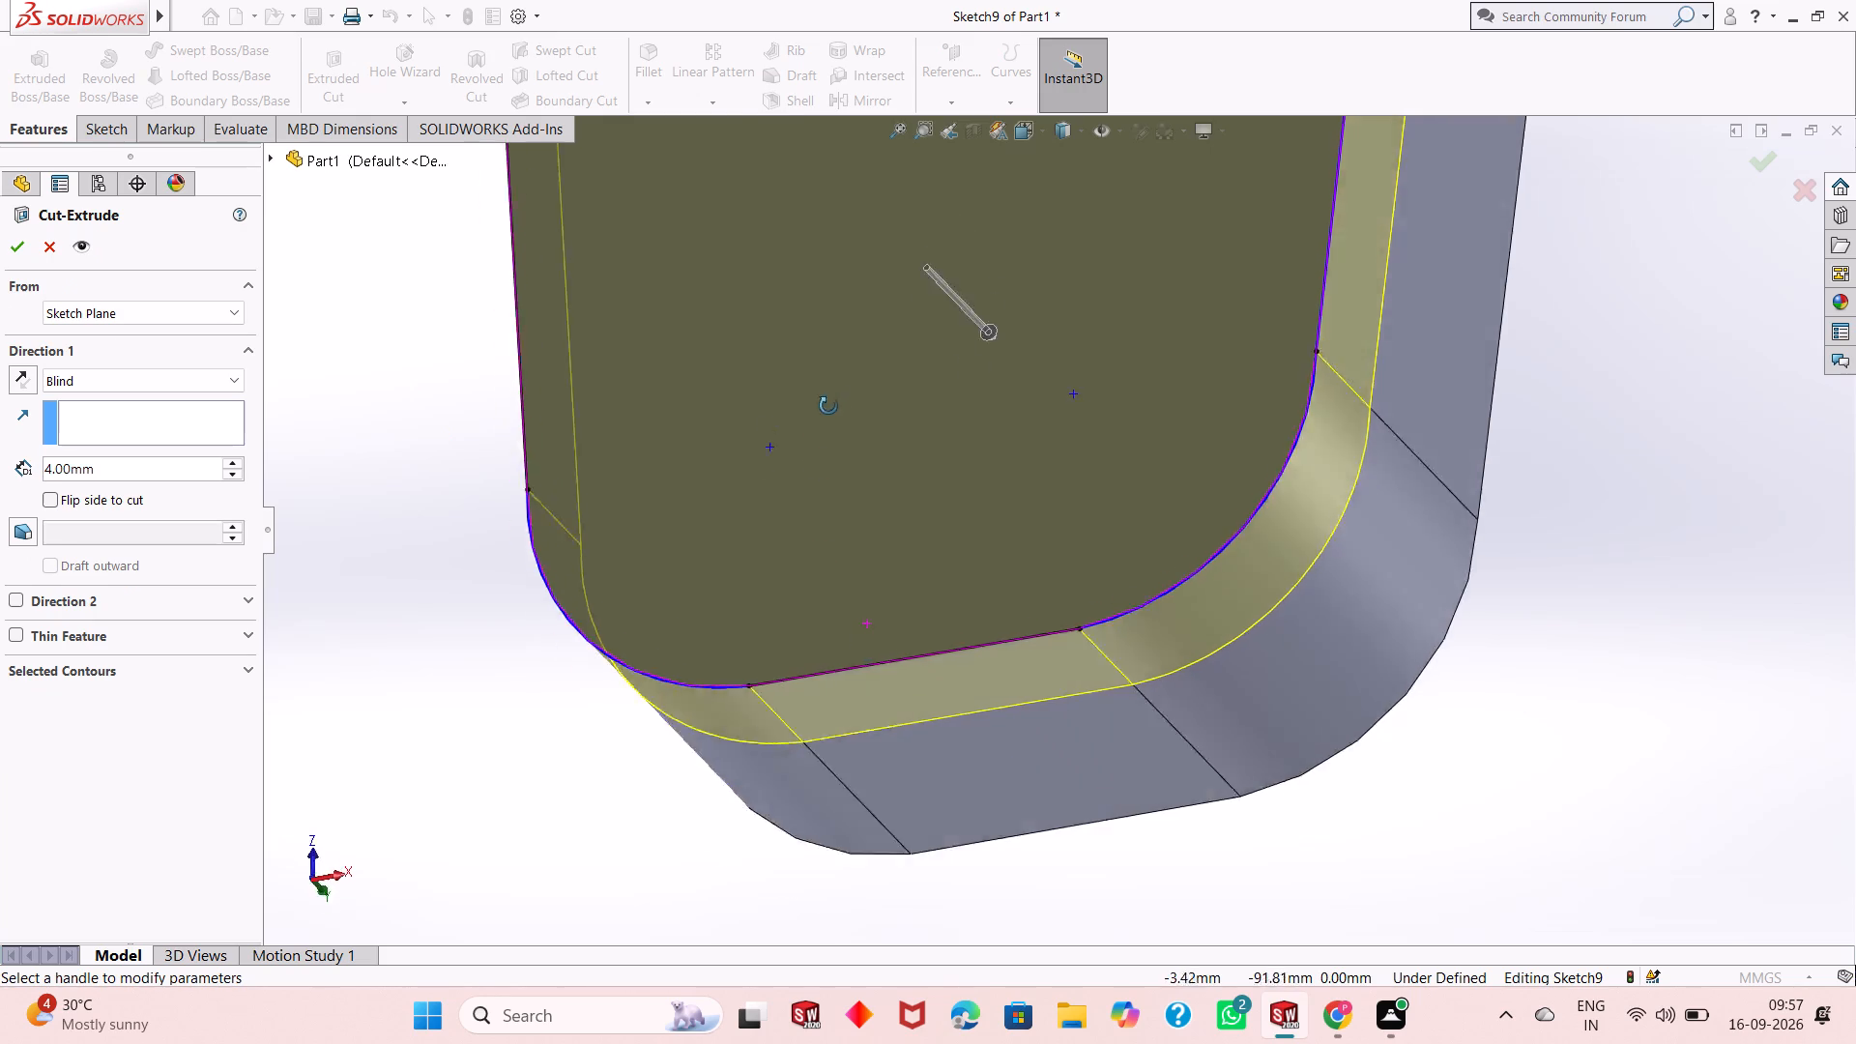
middle_click_drag(828, 406, 878, 301)
scroll(822, 440, "up", 2)
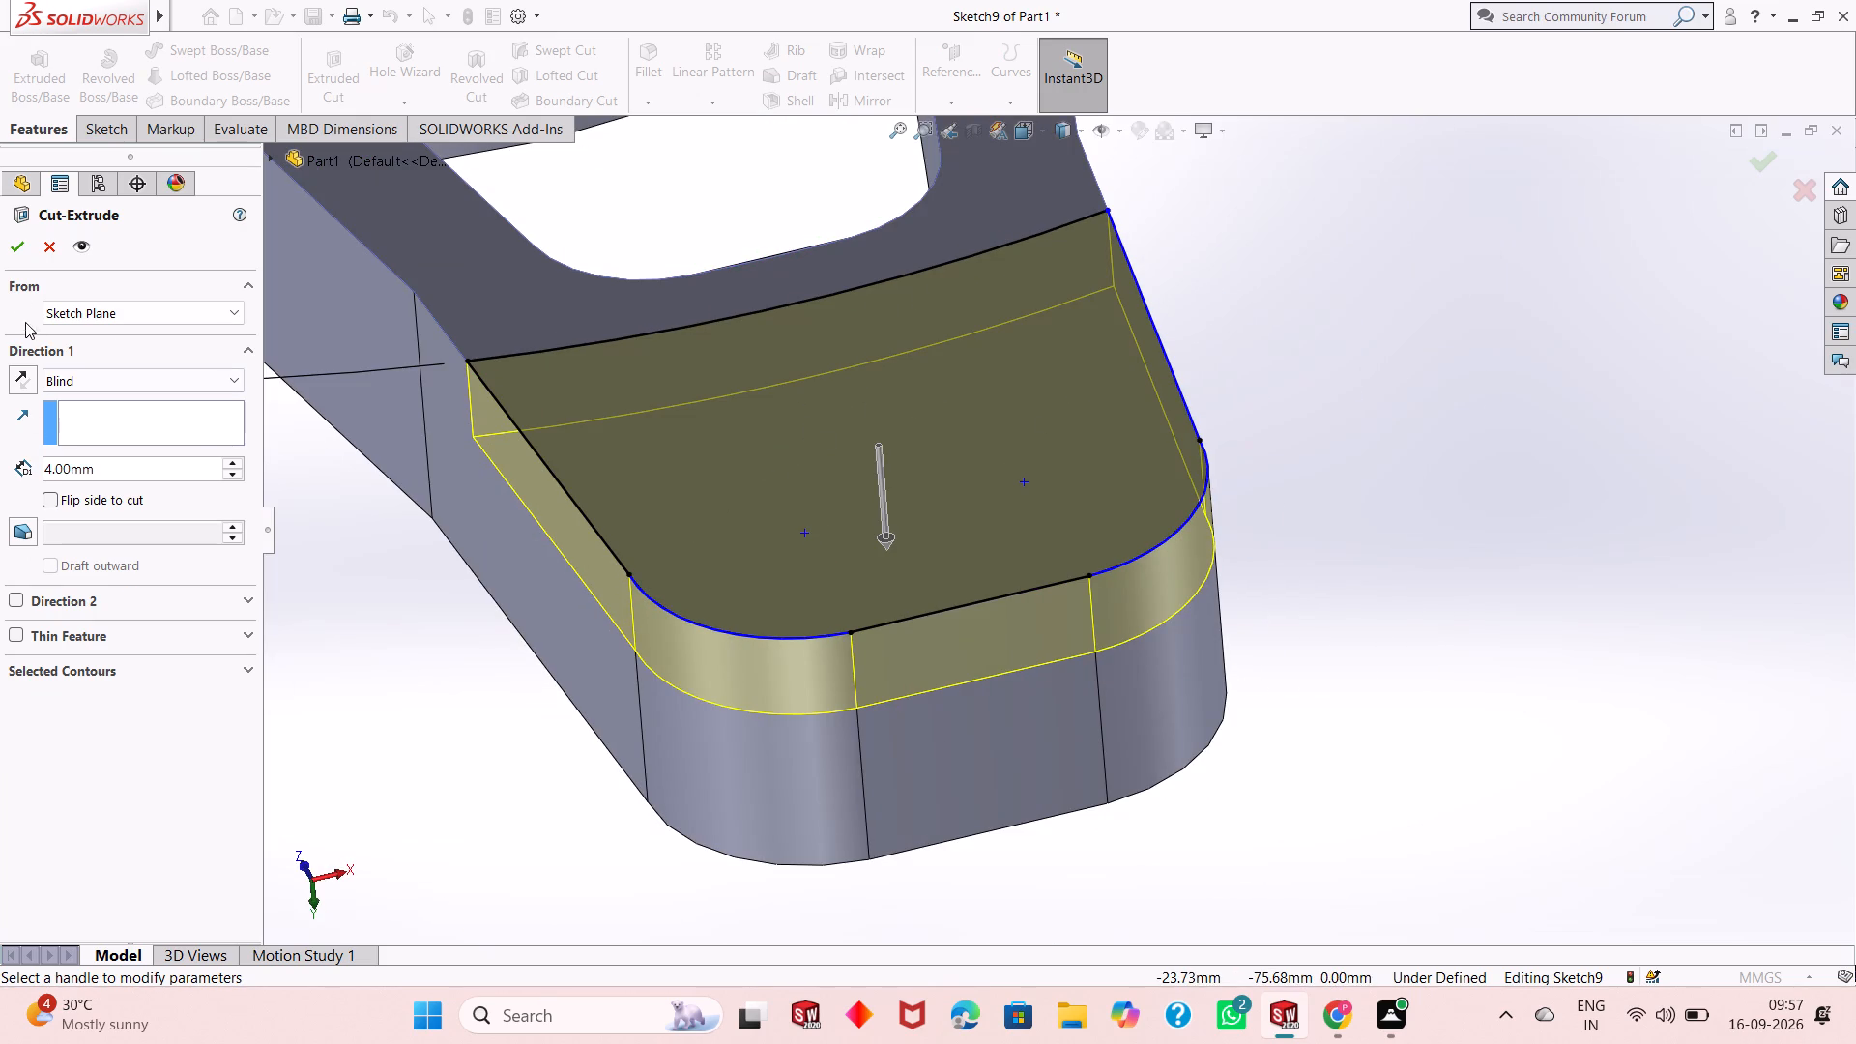
left_click(14, 252)
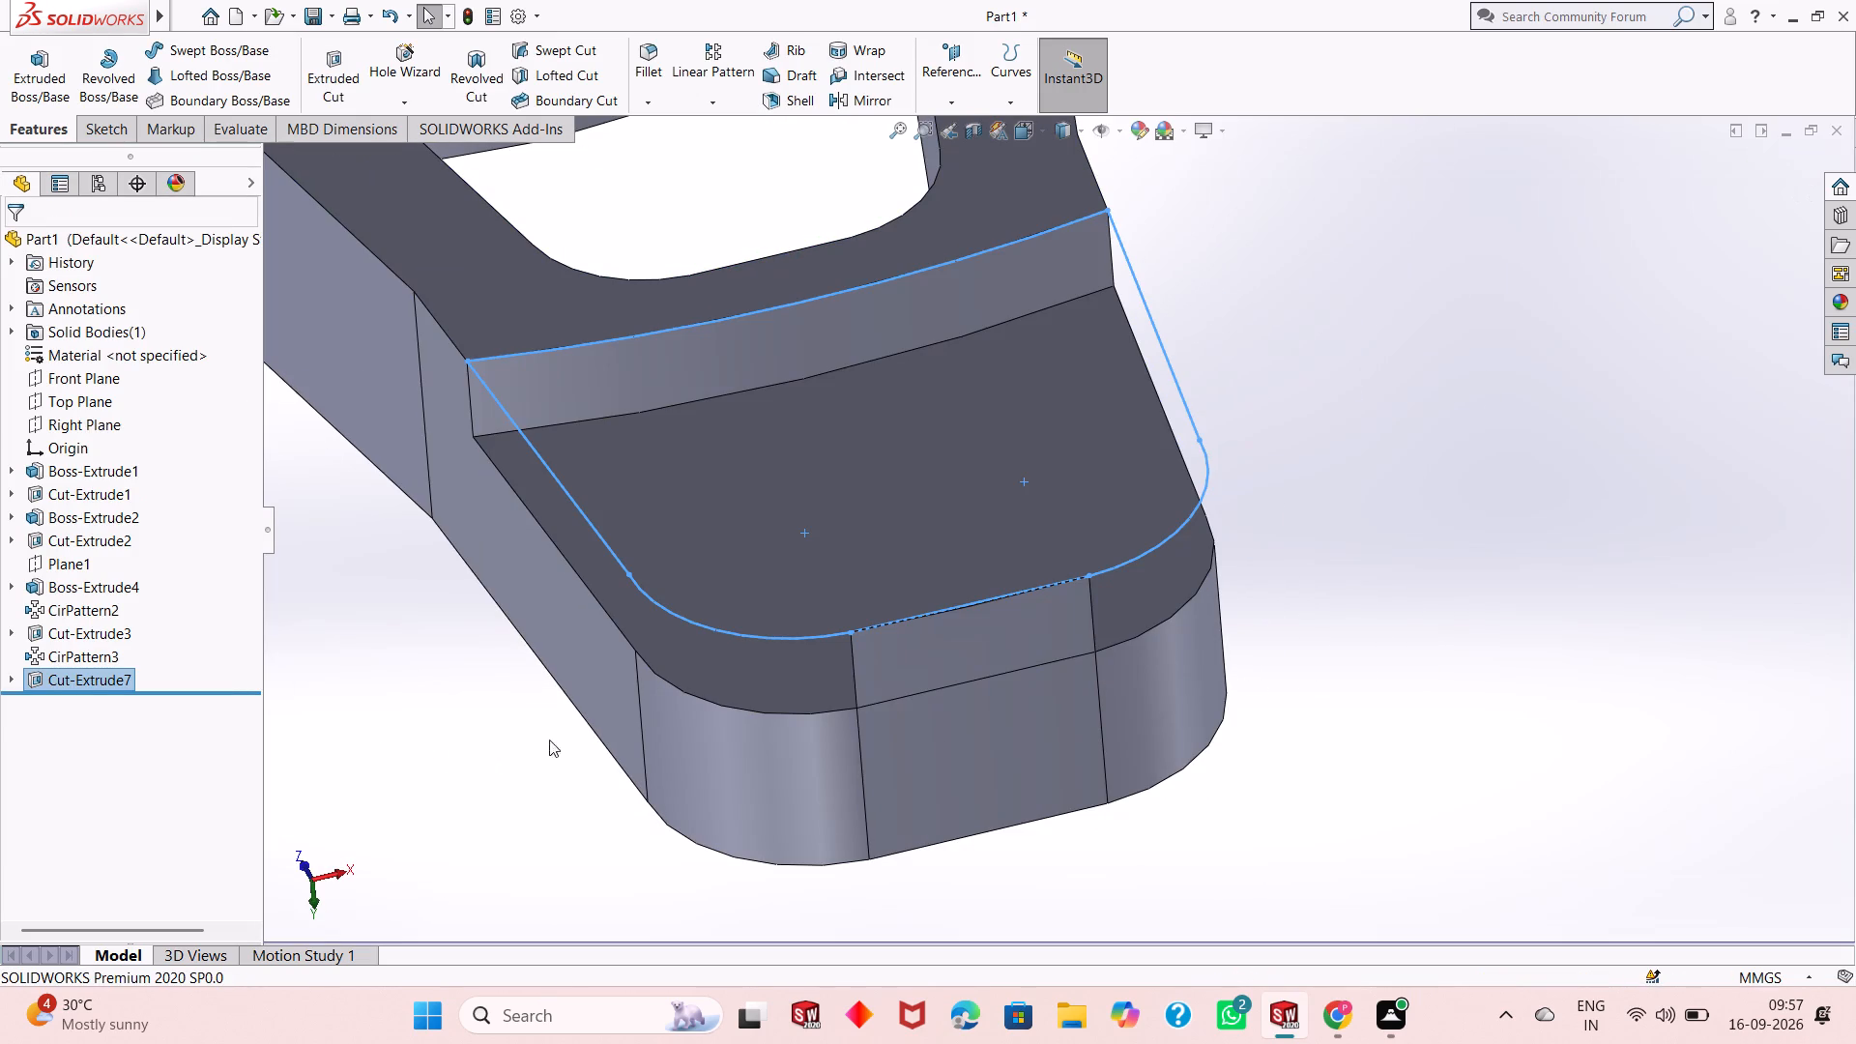
Check the arm tip's end face against the sketch outline and undo the 4 mm cut-extrude.
middle_click_drag(957, 651, 1011, 866)
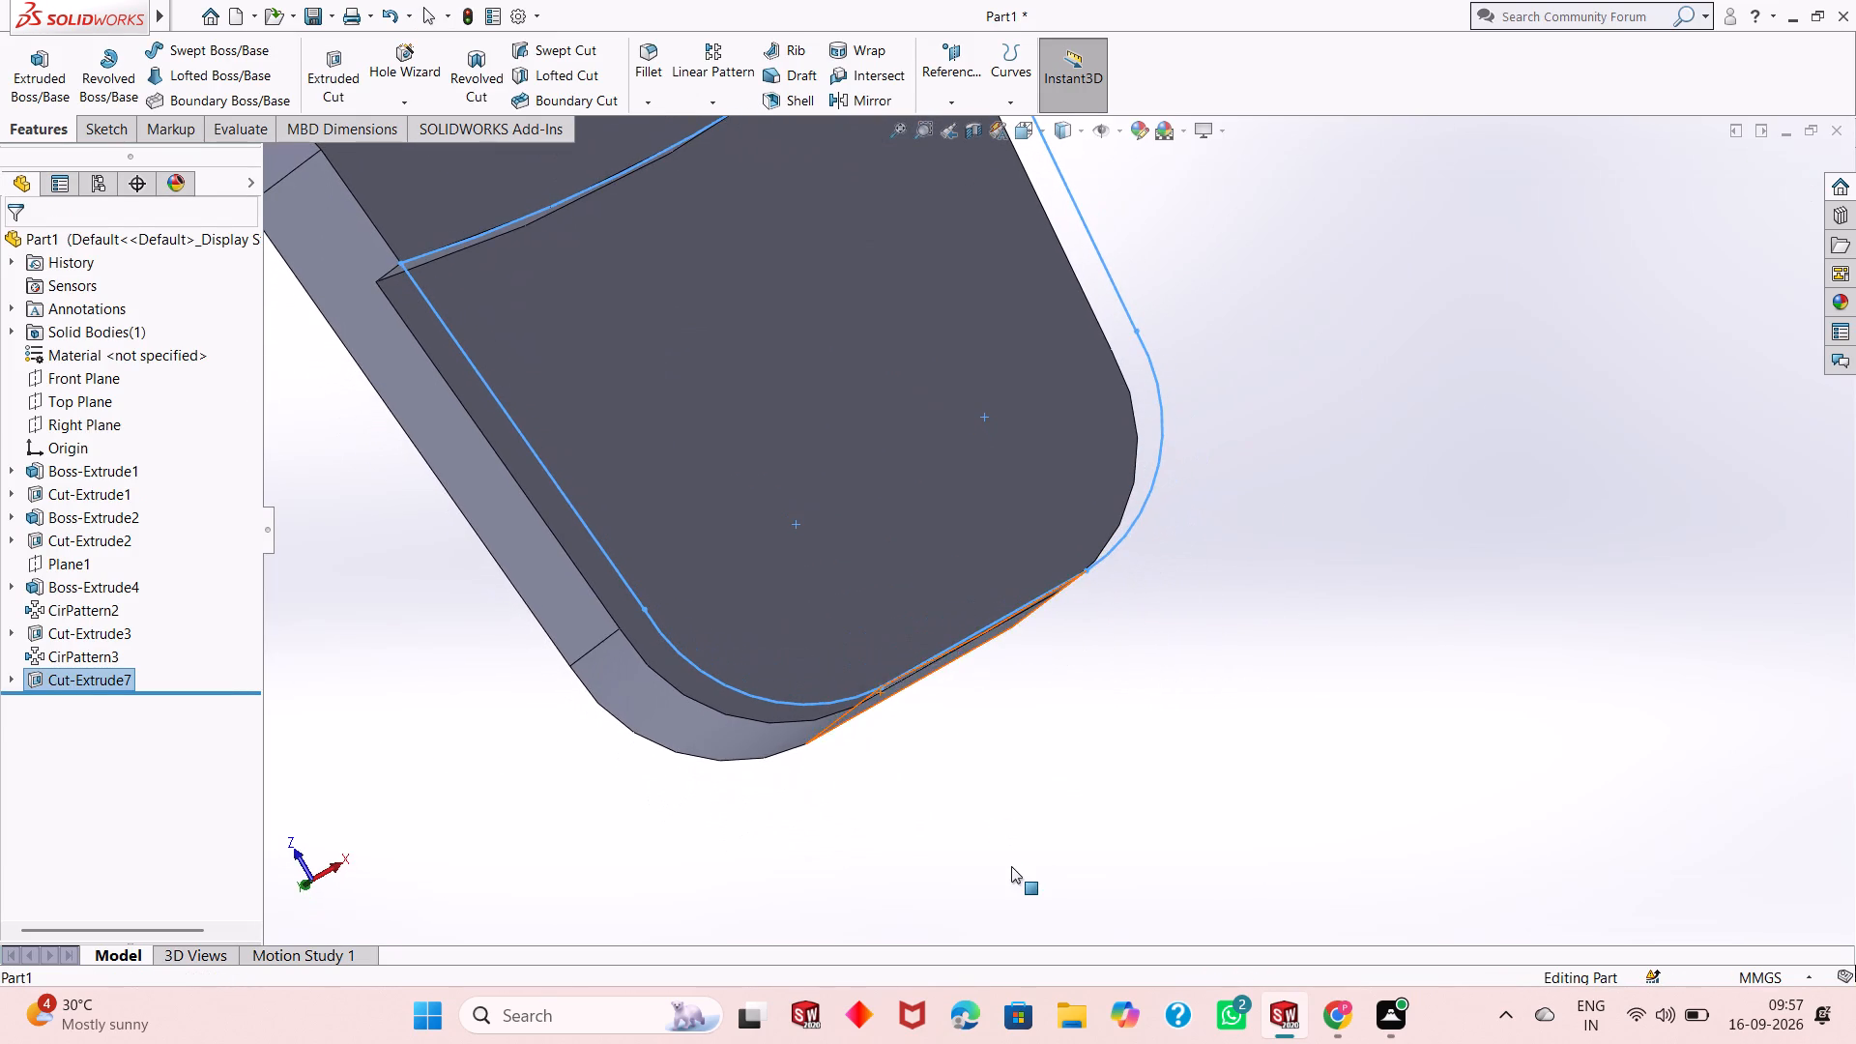
scroll(918, 608, "down", 8)
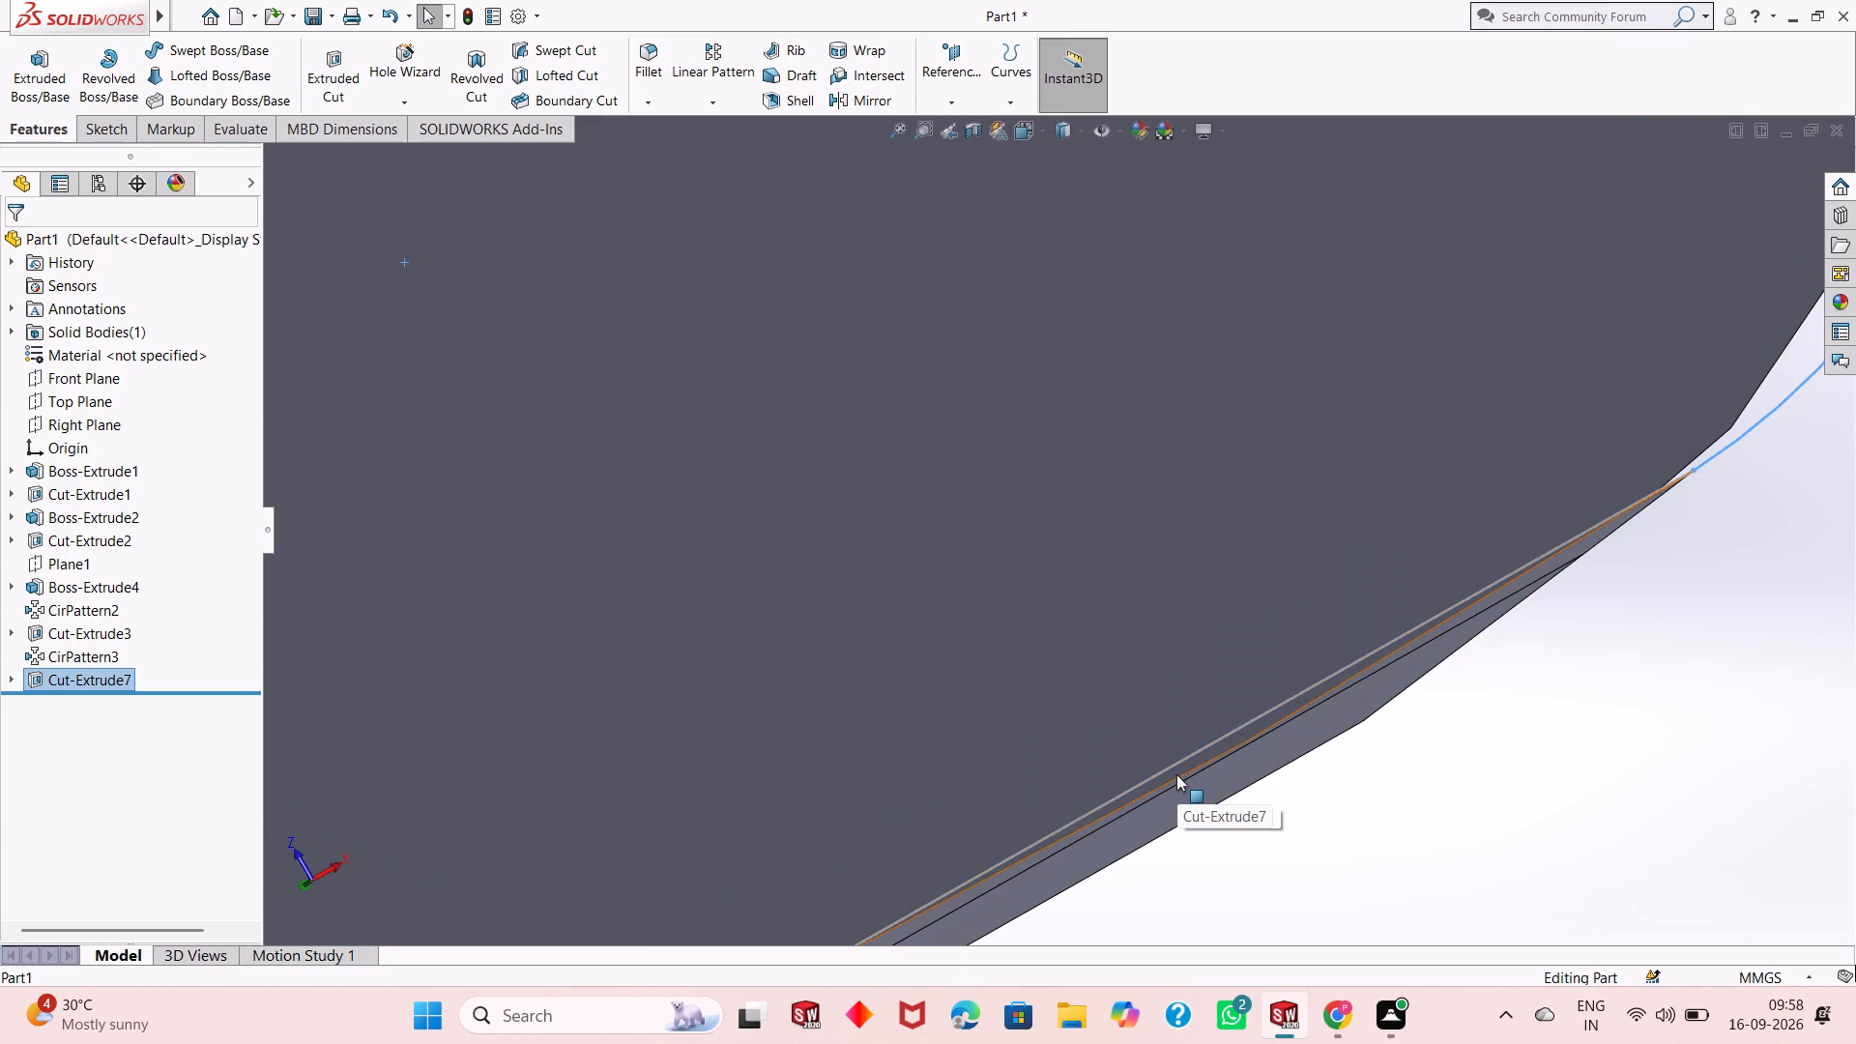
middle_click_drag(1176, 774, 1191, 718)
scroll(1116, 760, "up", 2)
middle_click_drag(1155, 785, 1161, 782)
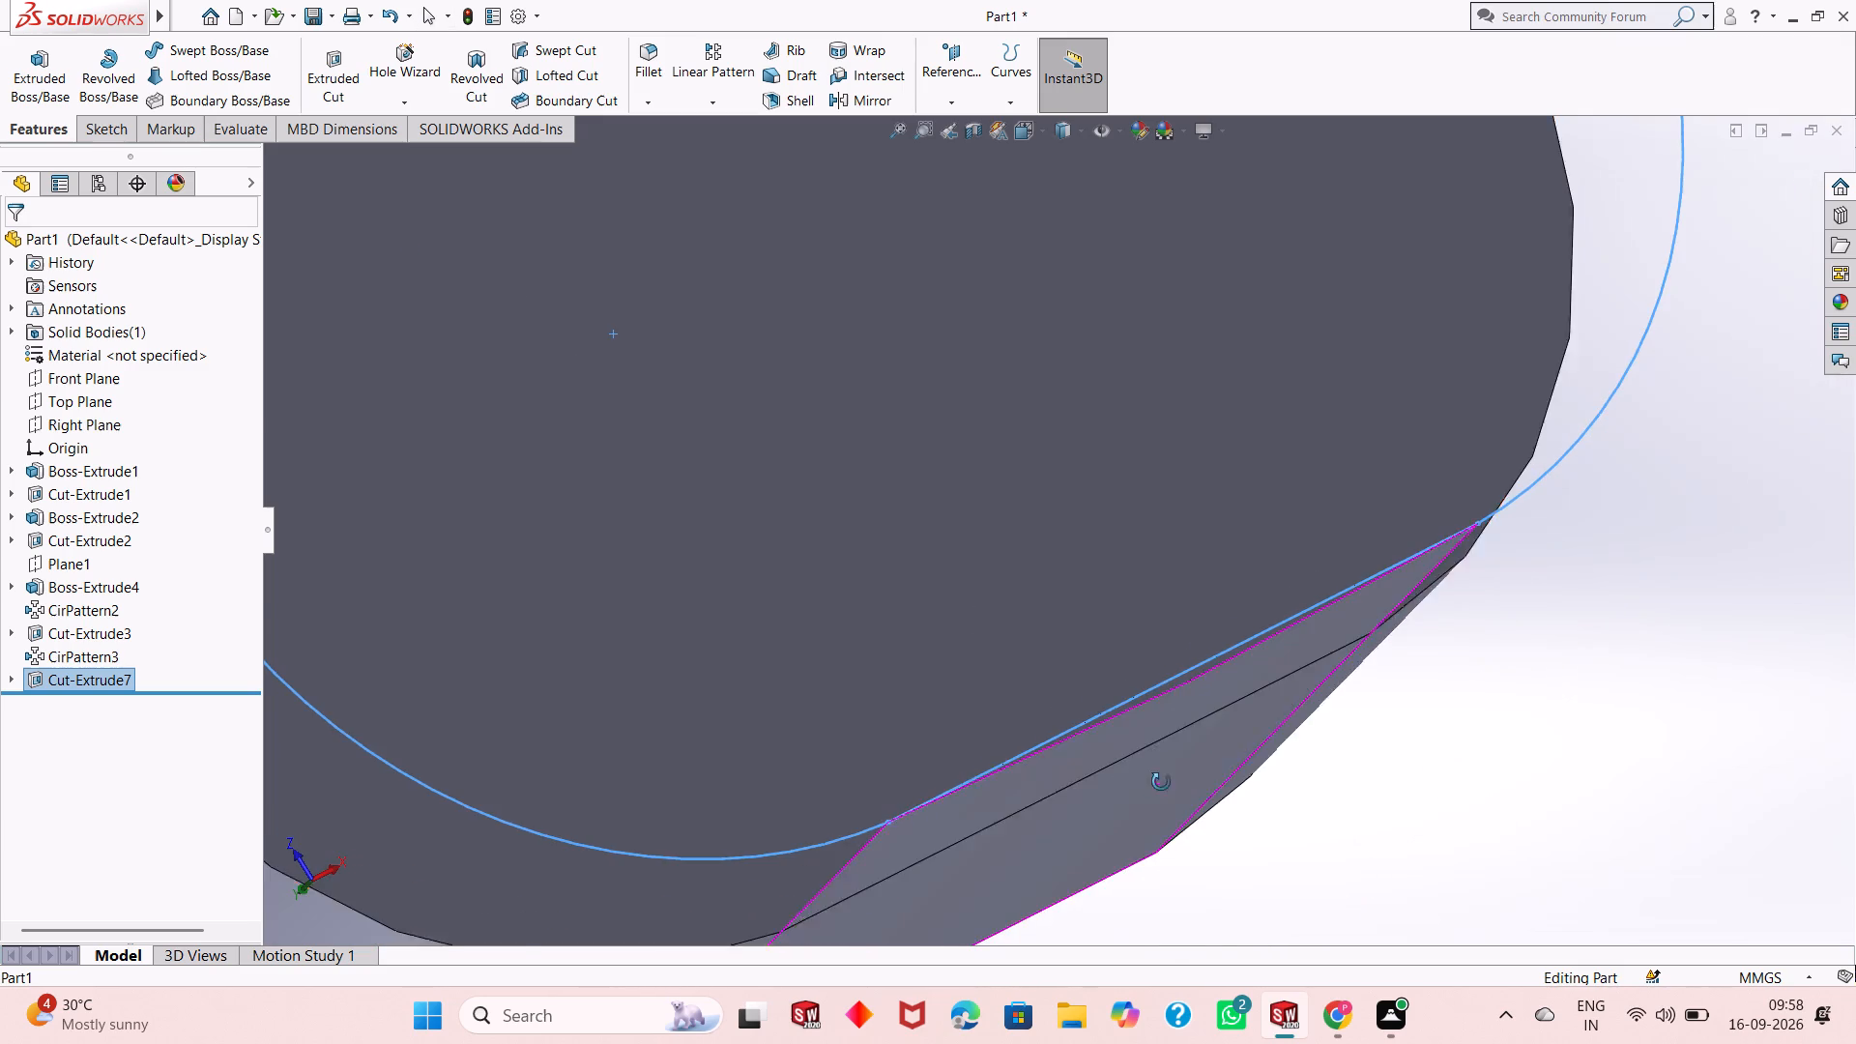
middle_click_drag(1161, 782, 1181, 794)
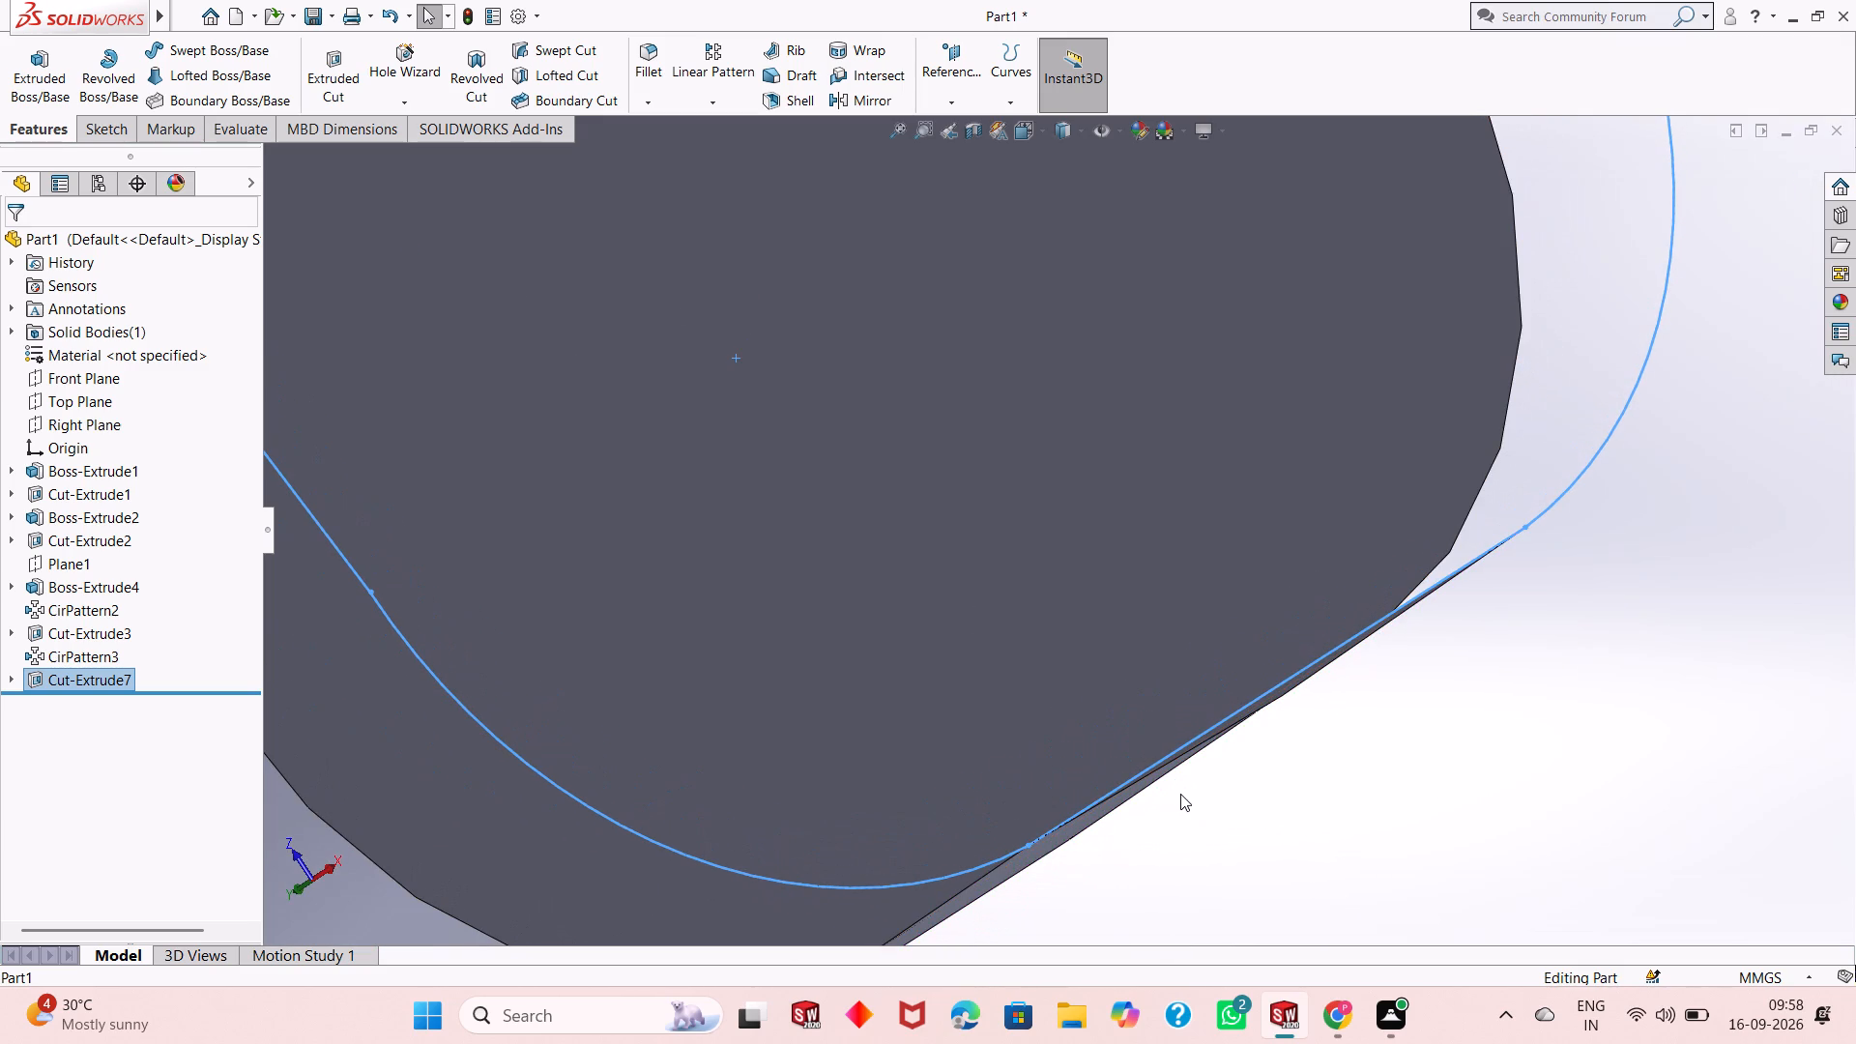
key("ctrl+z")
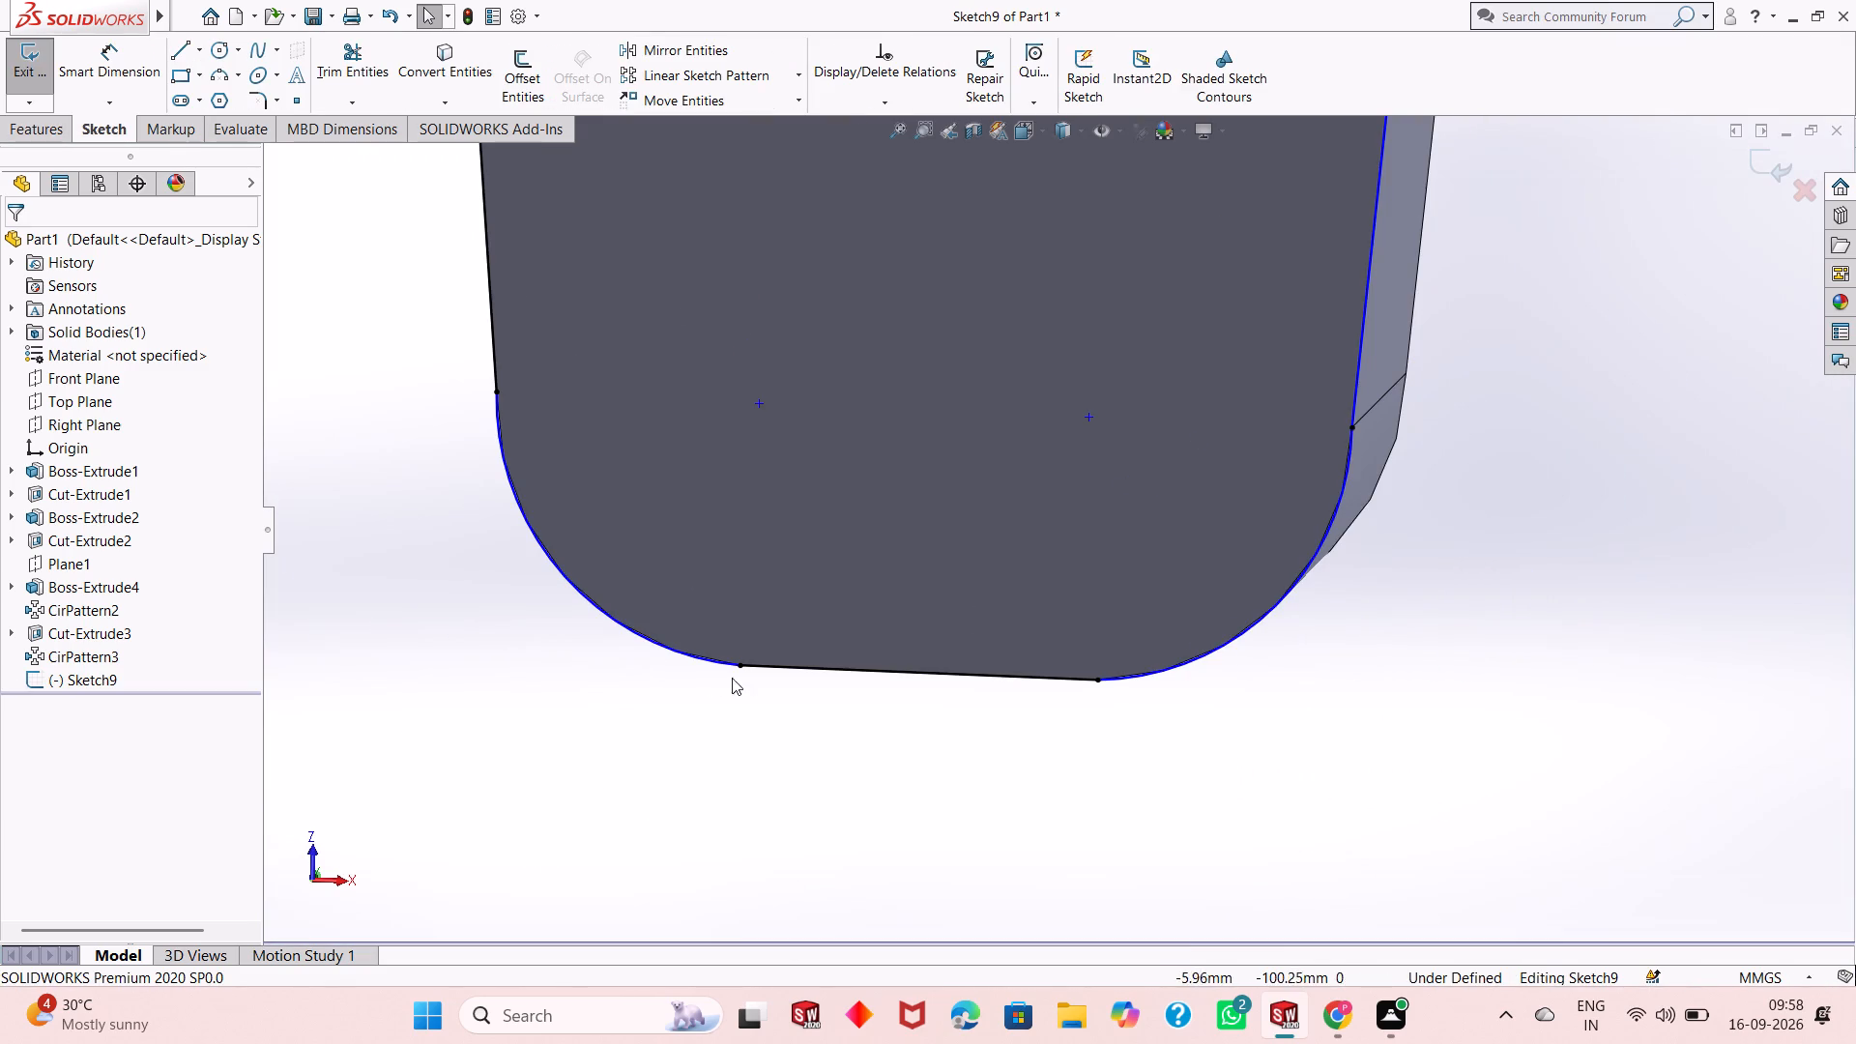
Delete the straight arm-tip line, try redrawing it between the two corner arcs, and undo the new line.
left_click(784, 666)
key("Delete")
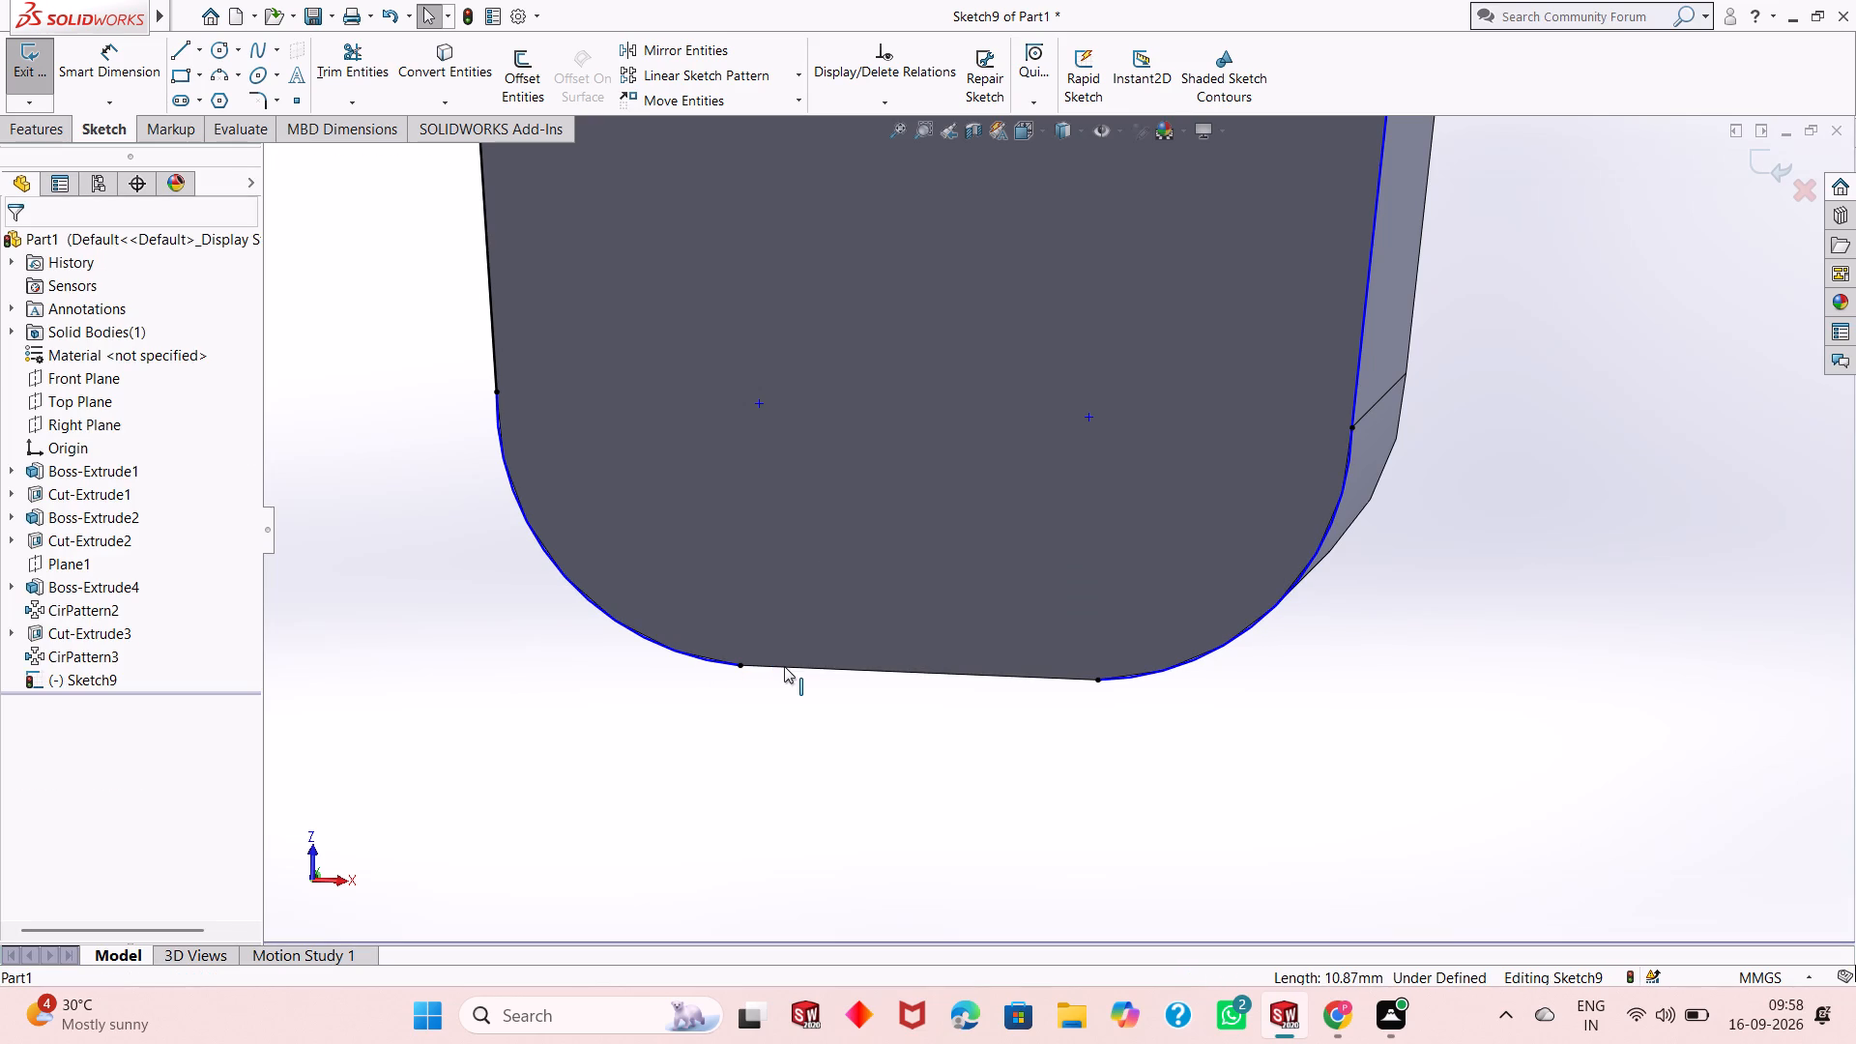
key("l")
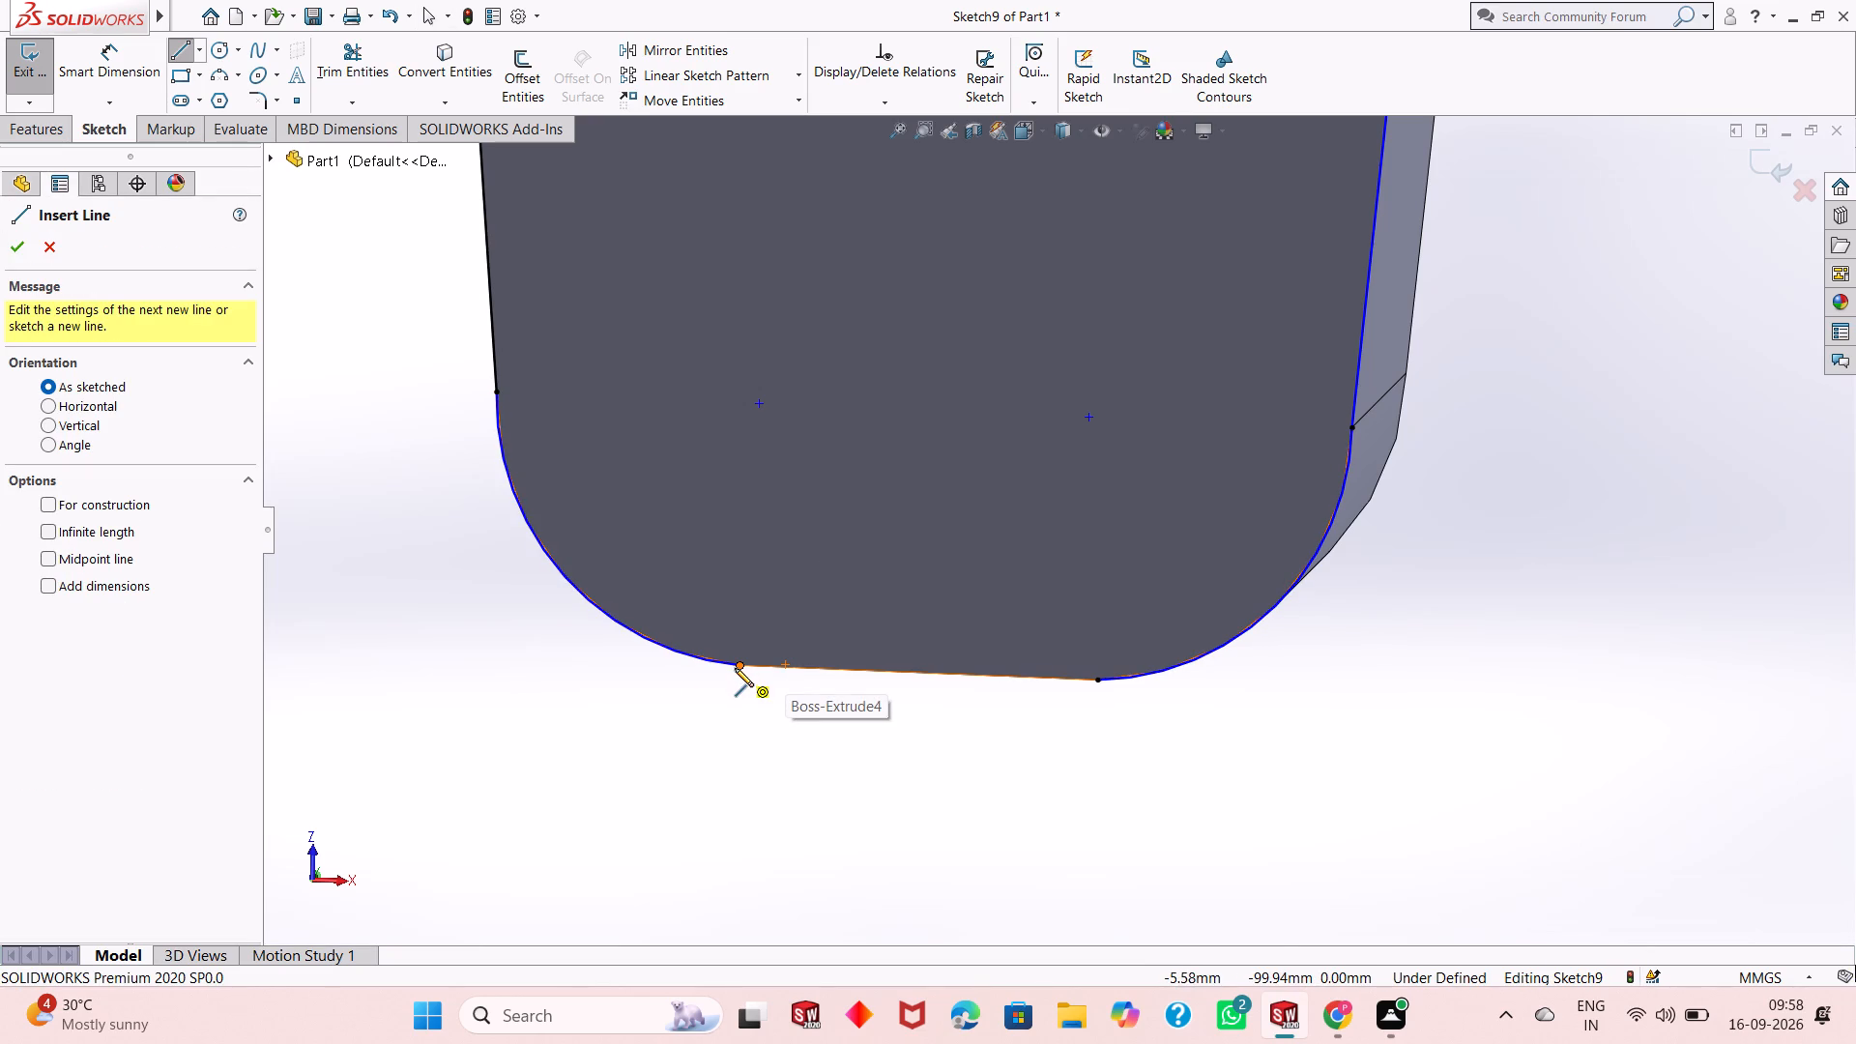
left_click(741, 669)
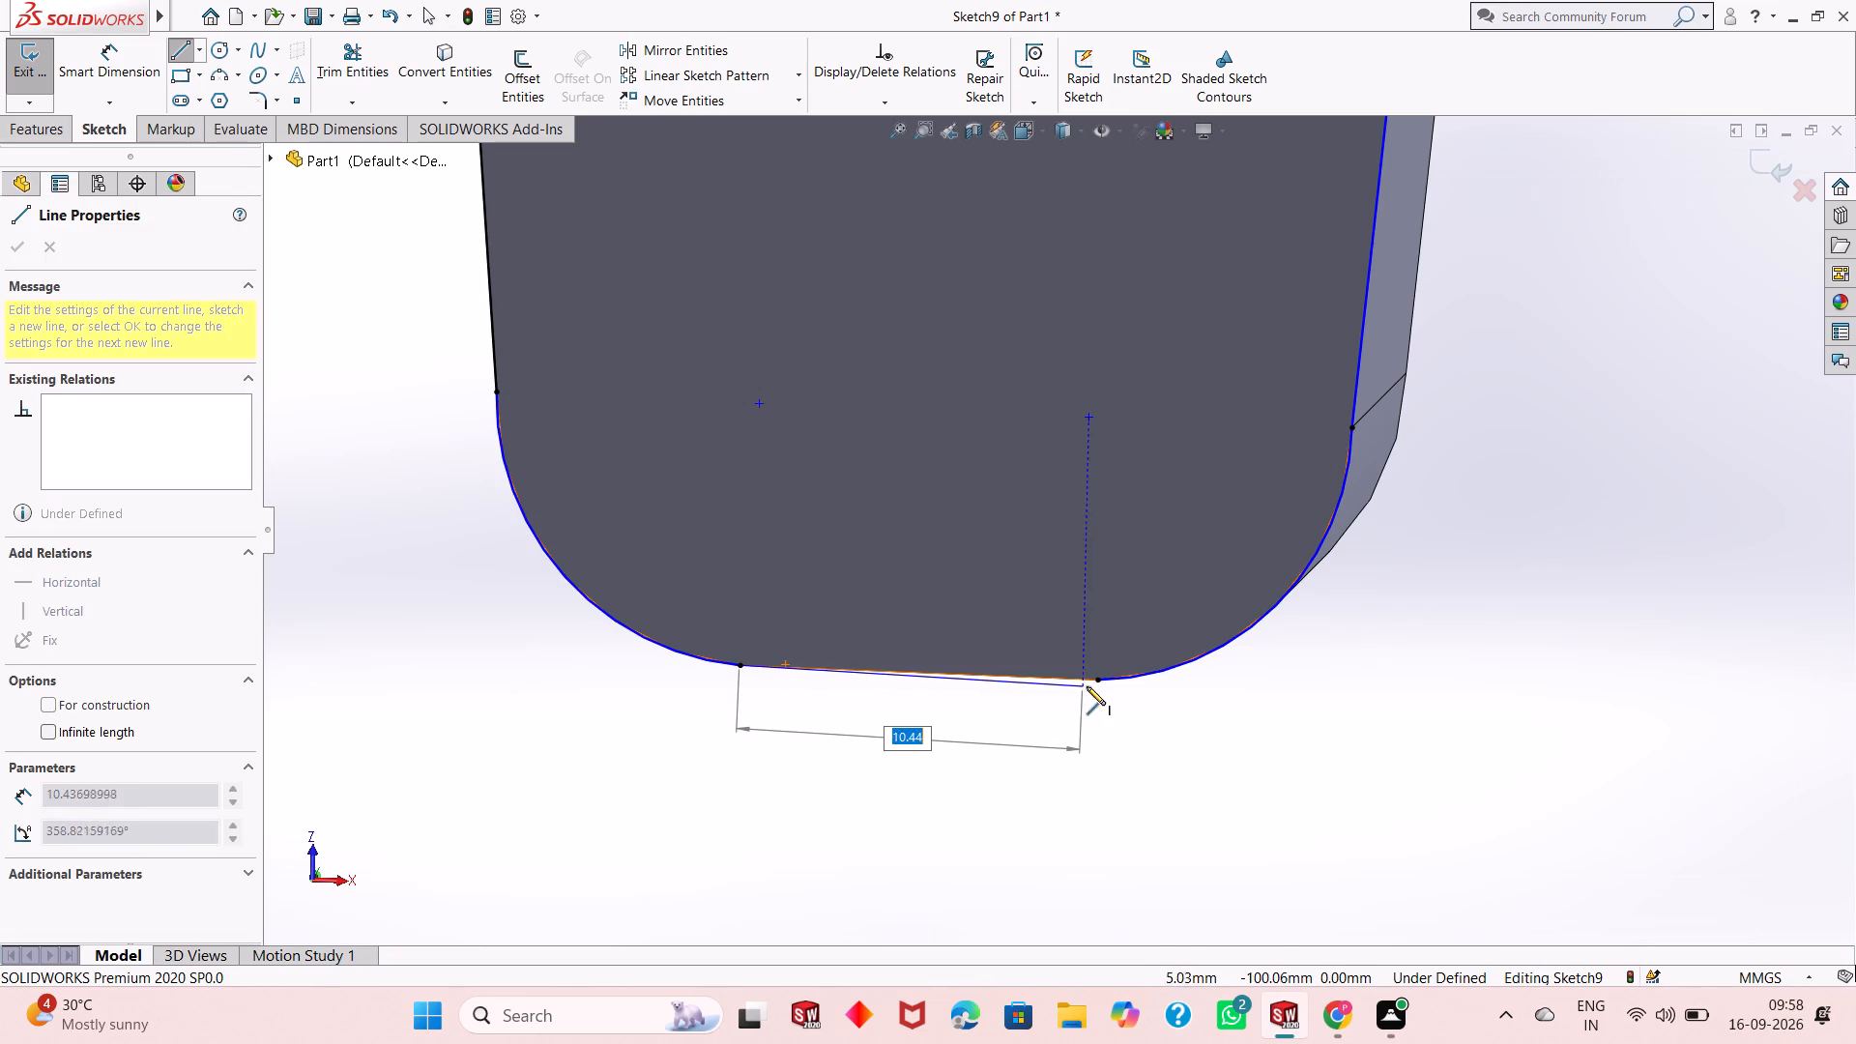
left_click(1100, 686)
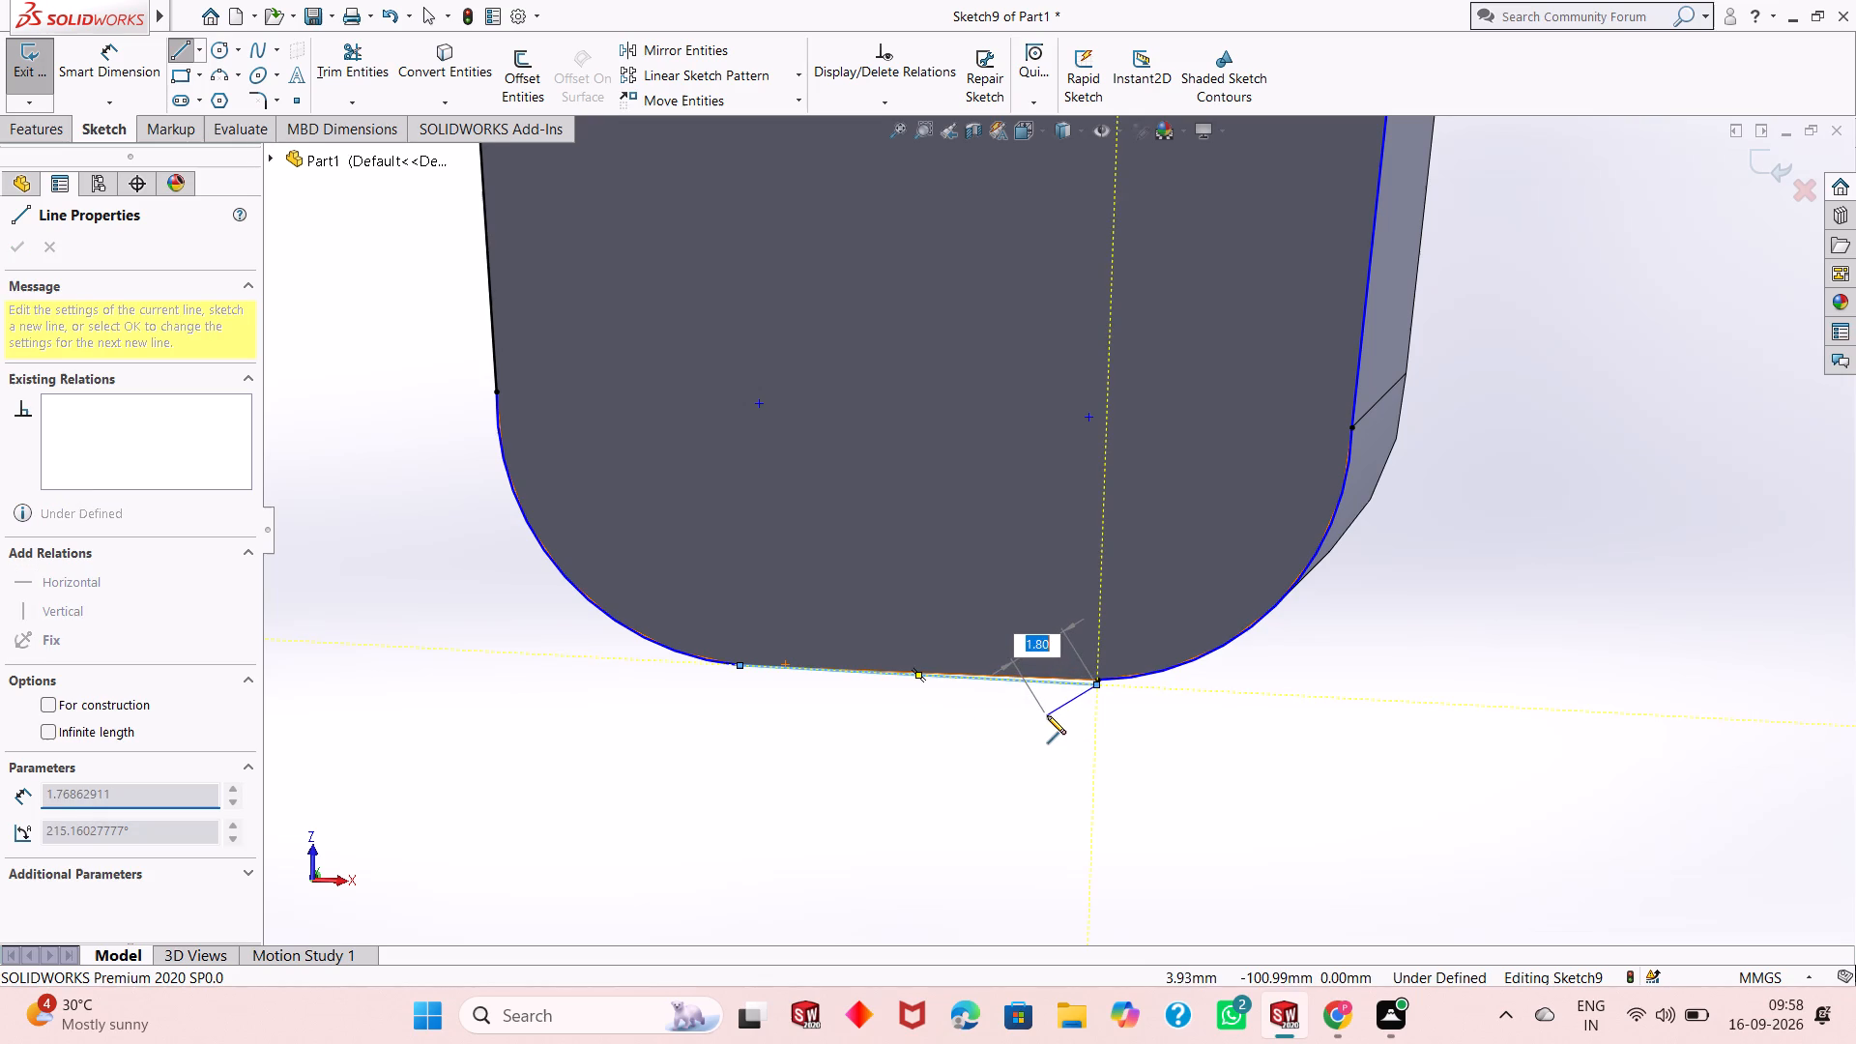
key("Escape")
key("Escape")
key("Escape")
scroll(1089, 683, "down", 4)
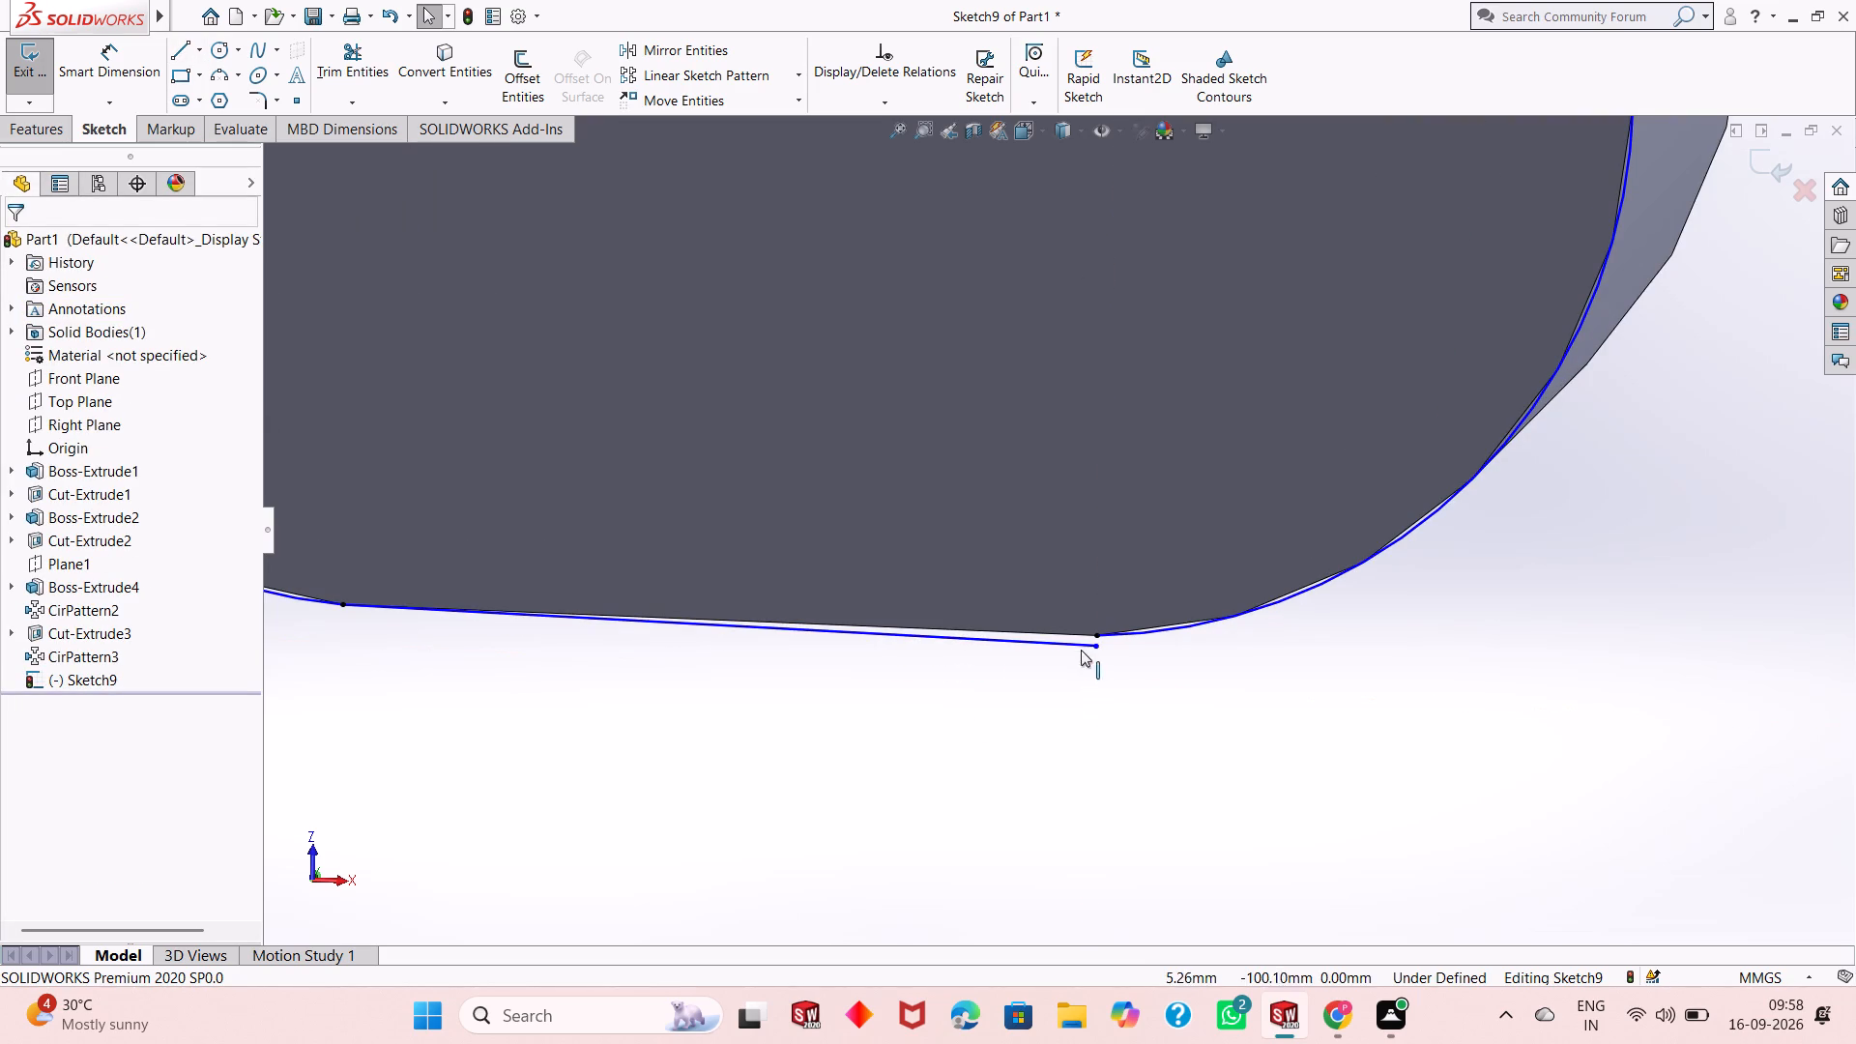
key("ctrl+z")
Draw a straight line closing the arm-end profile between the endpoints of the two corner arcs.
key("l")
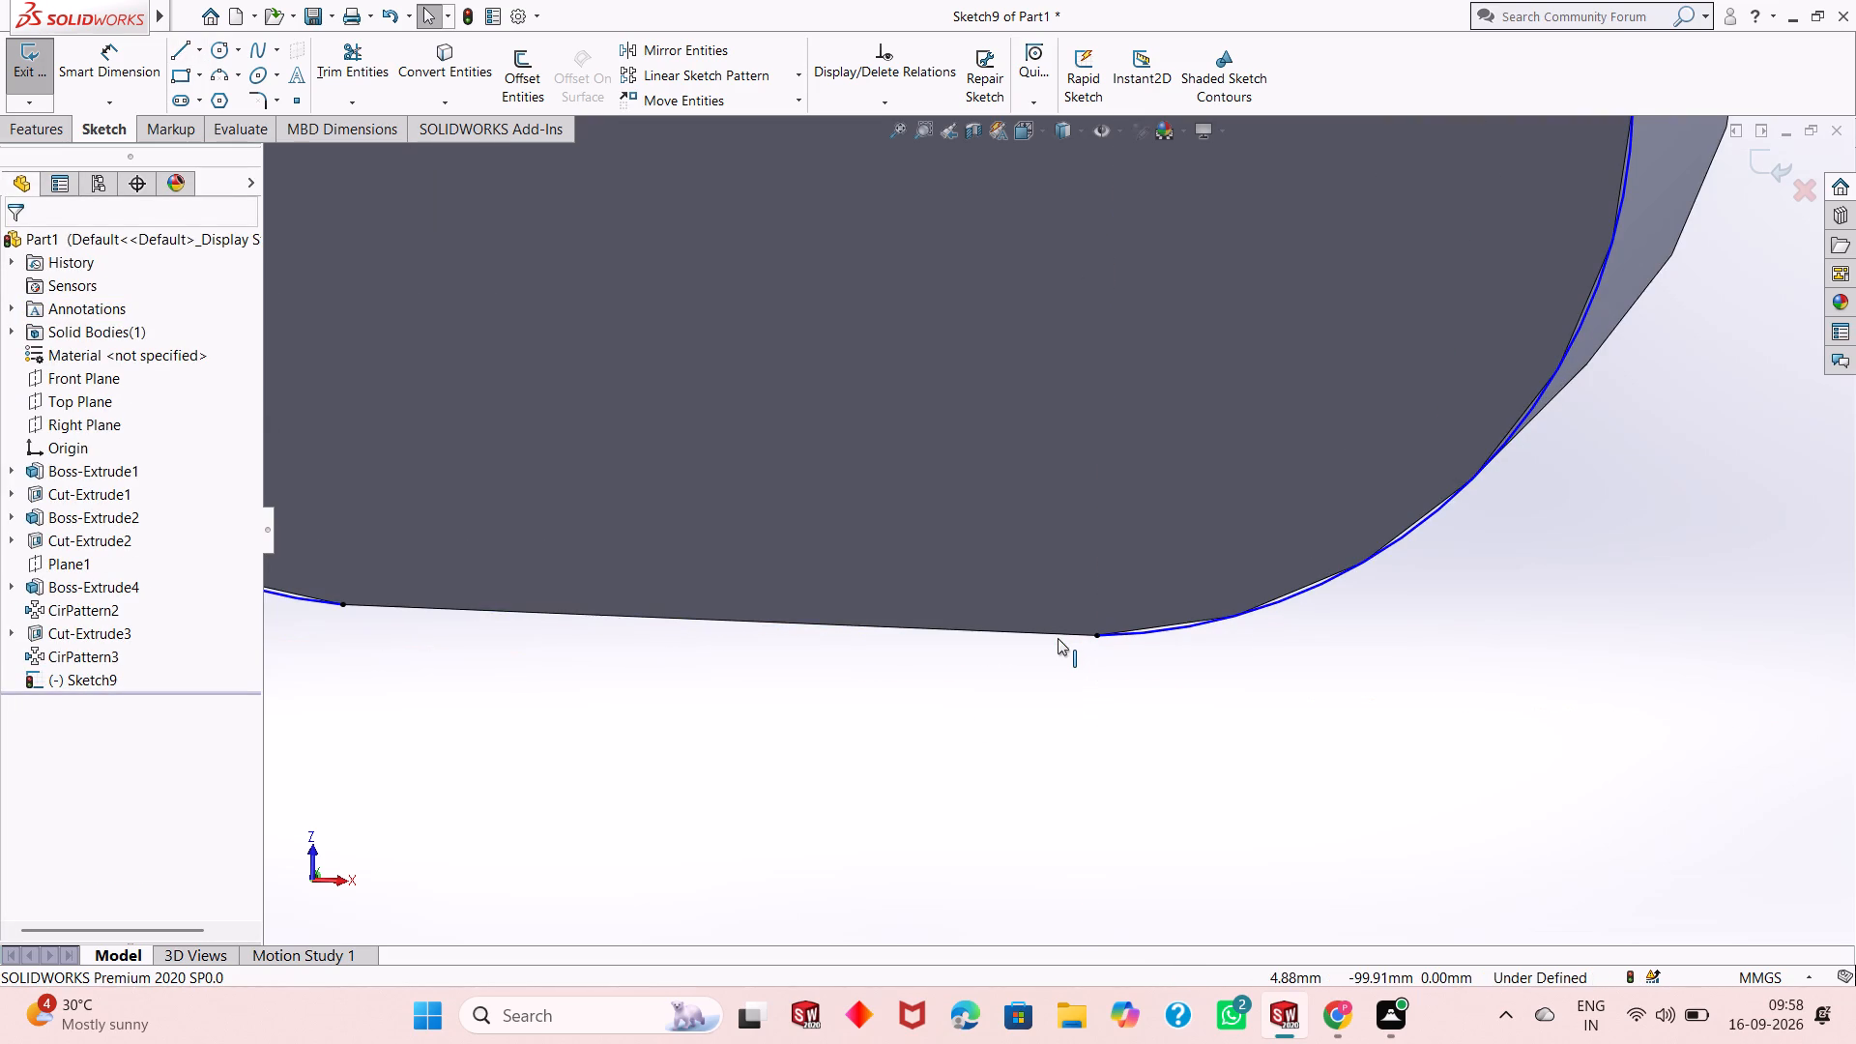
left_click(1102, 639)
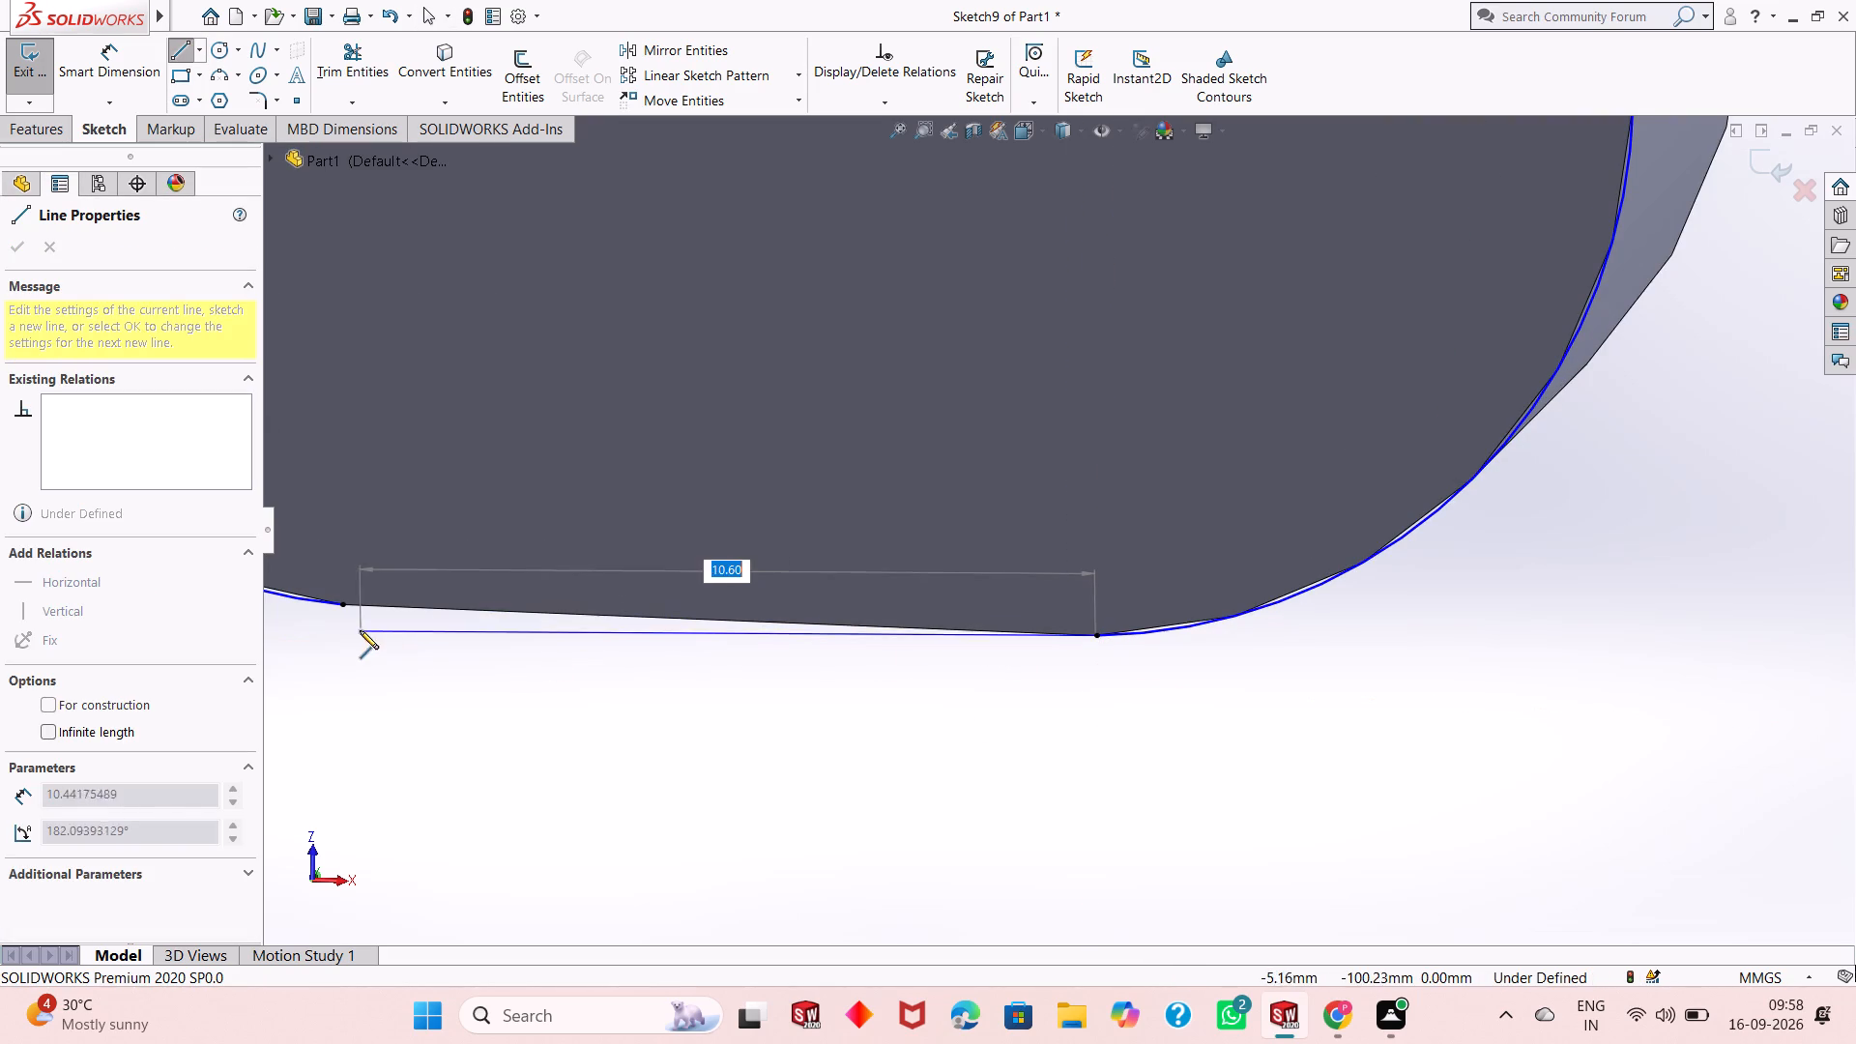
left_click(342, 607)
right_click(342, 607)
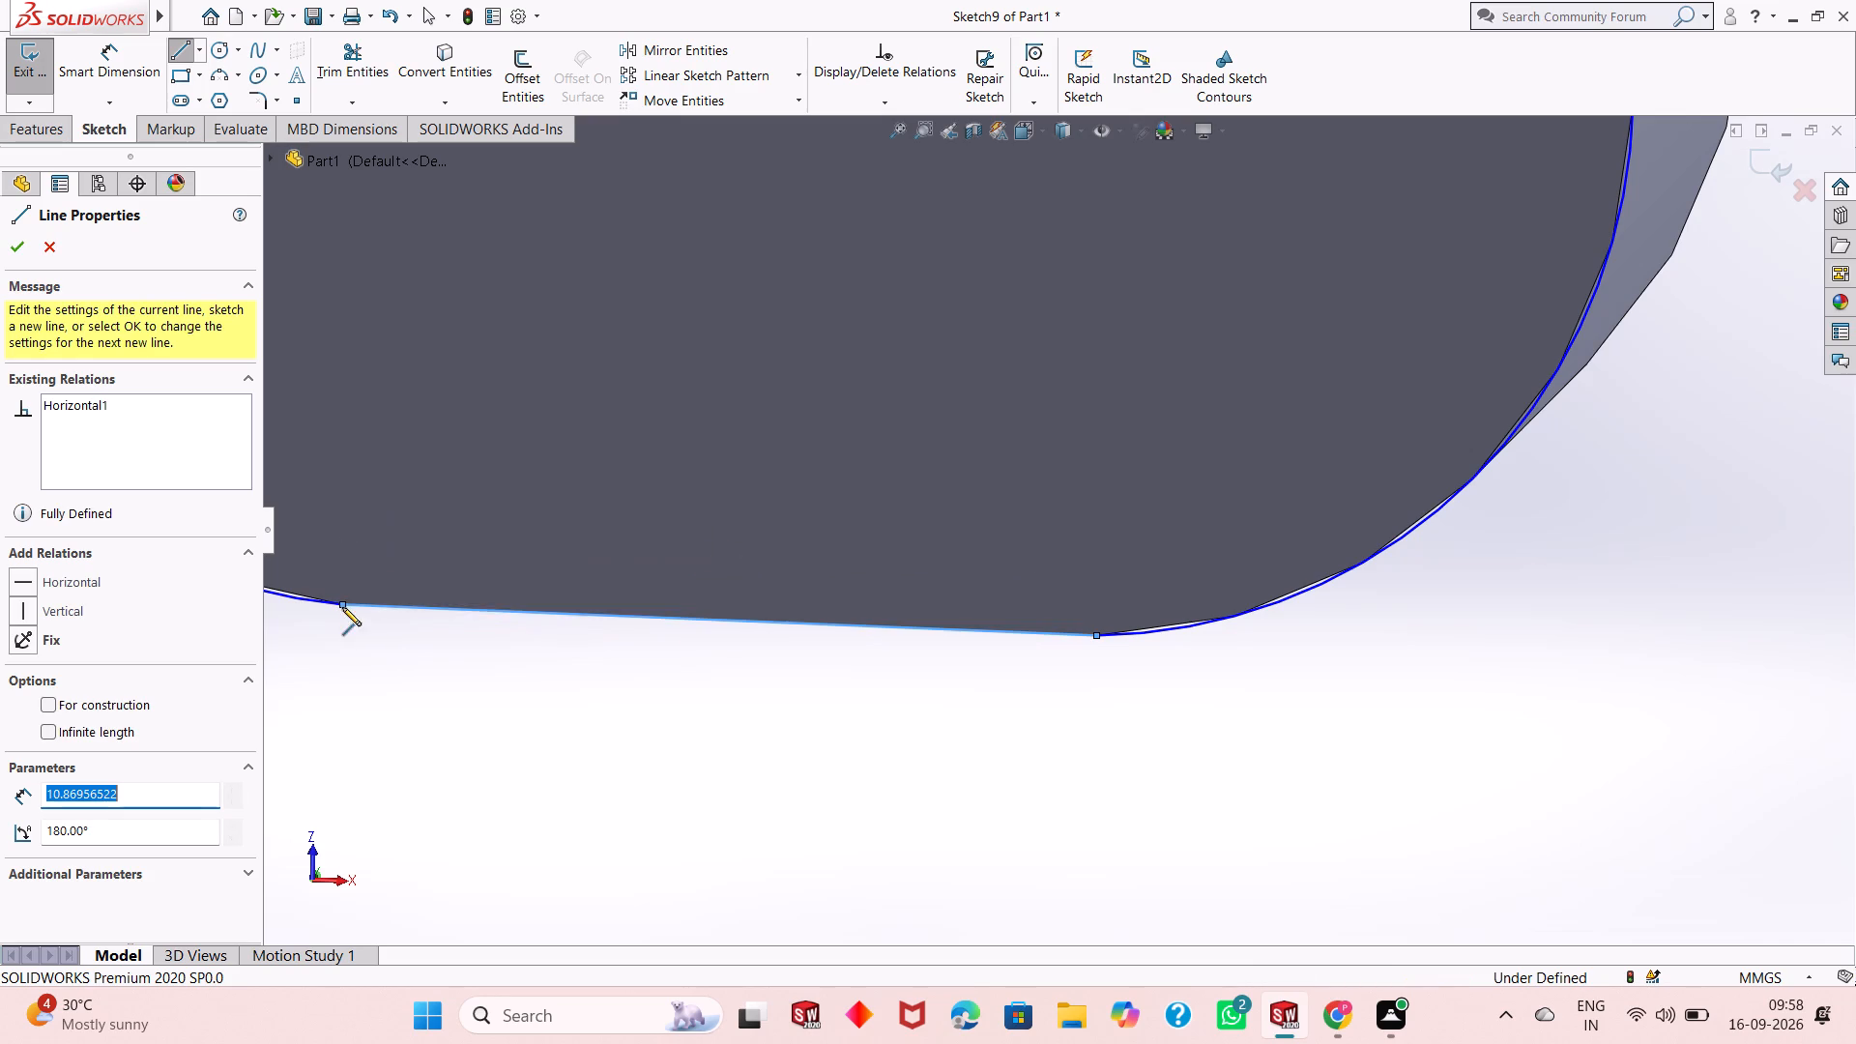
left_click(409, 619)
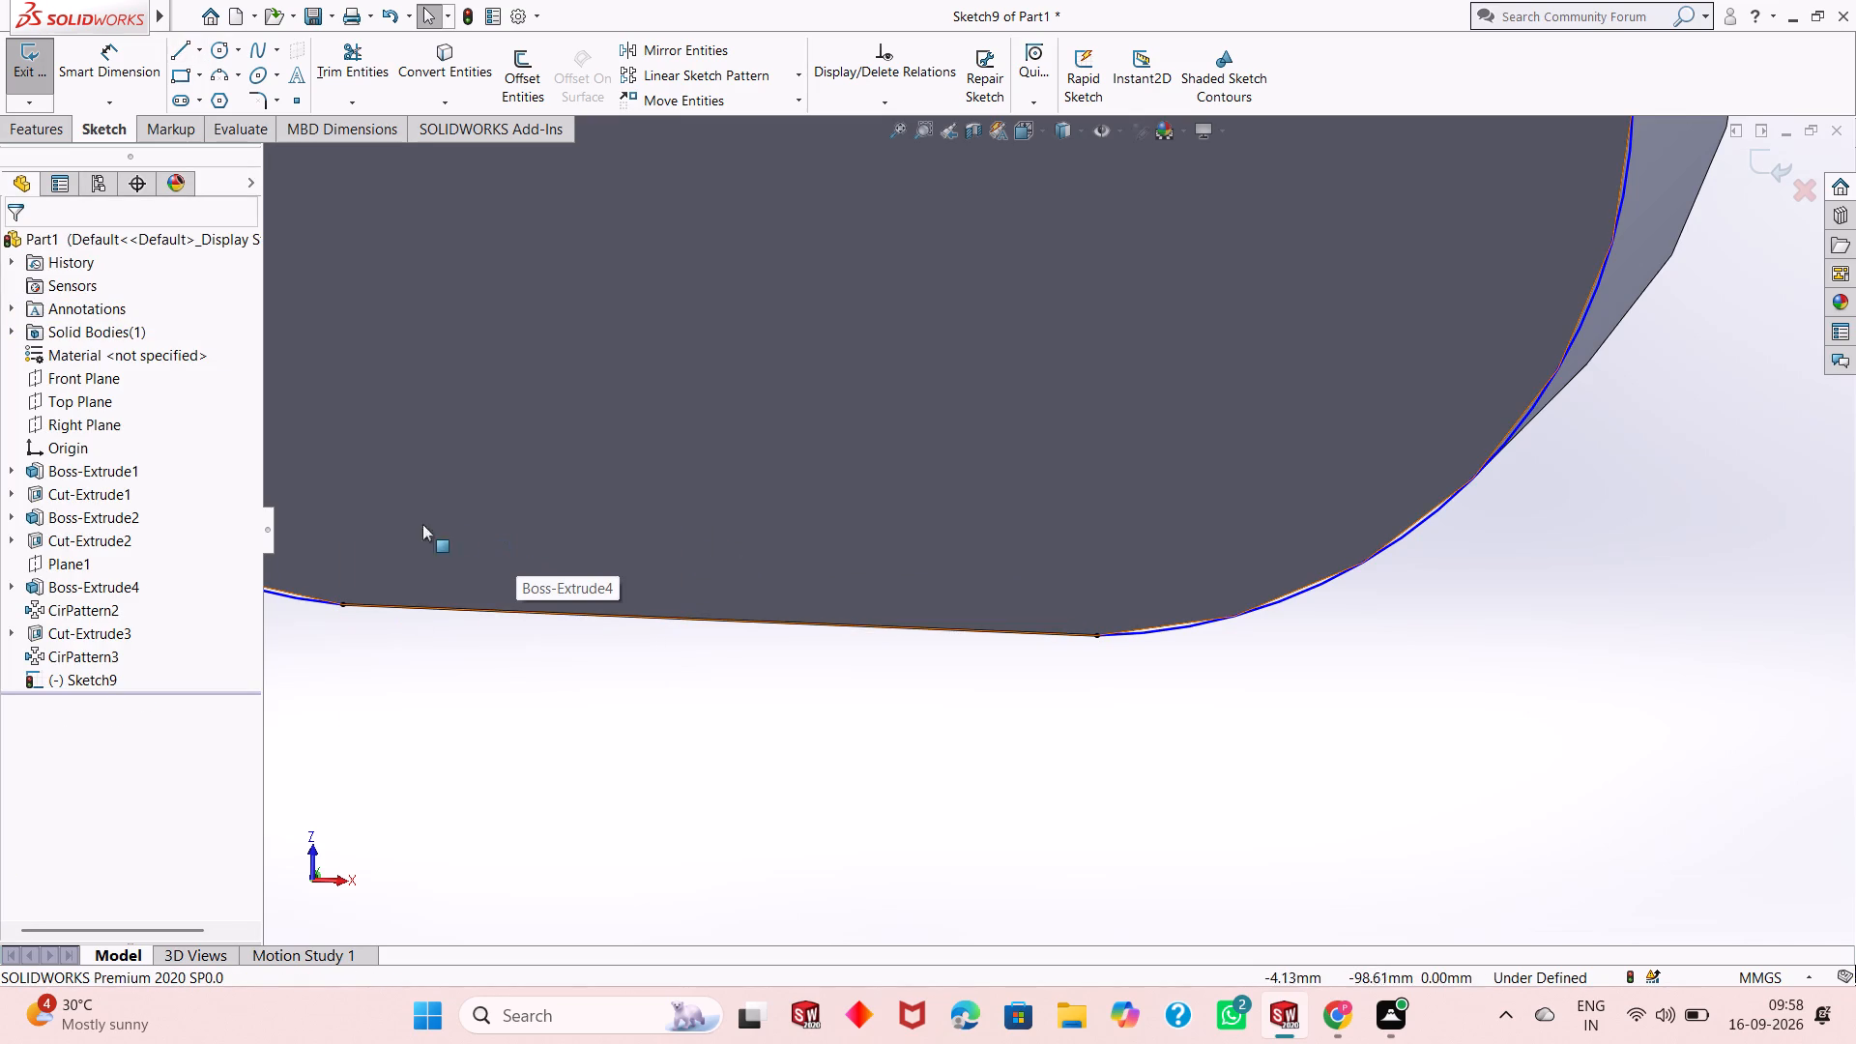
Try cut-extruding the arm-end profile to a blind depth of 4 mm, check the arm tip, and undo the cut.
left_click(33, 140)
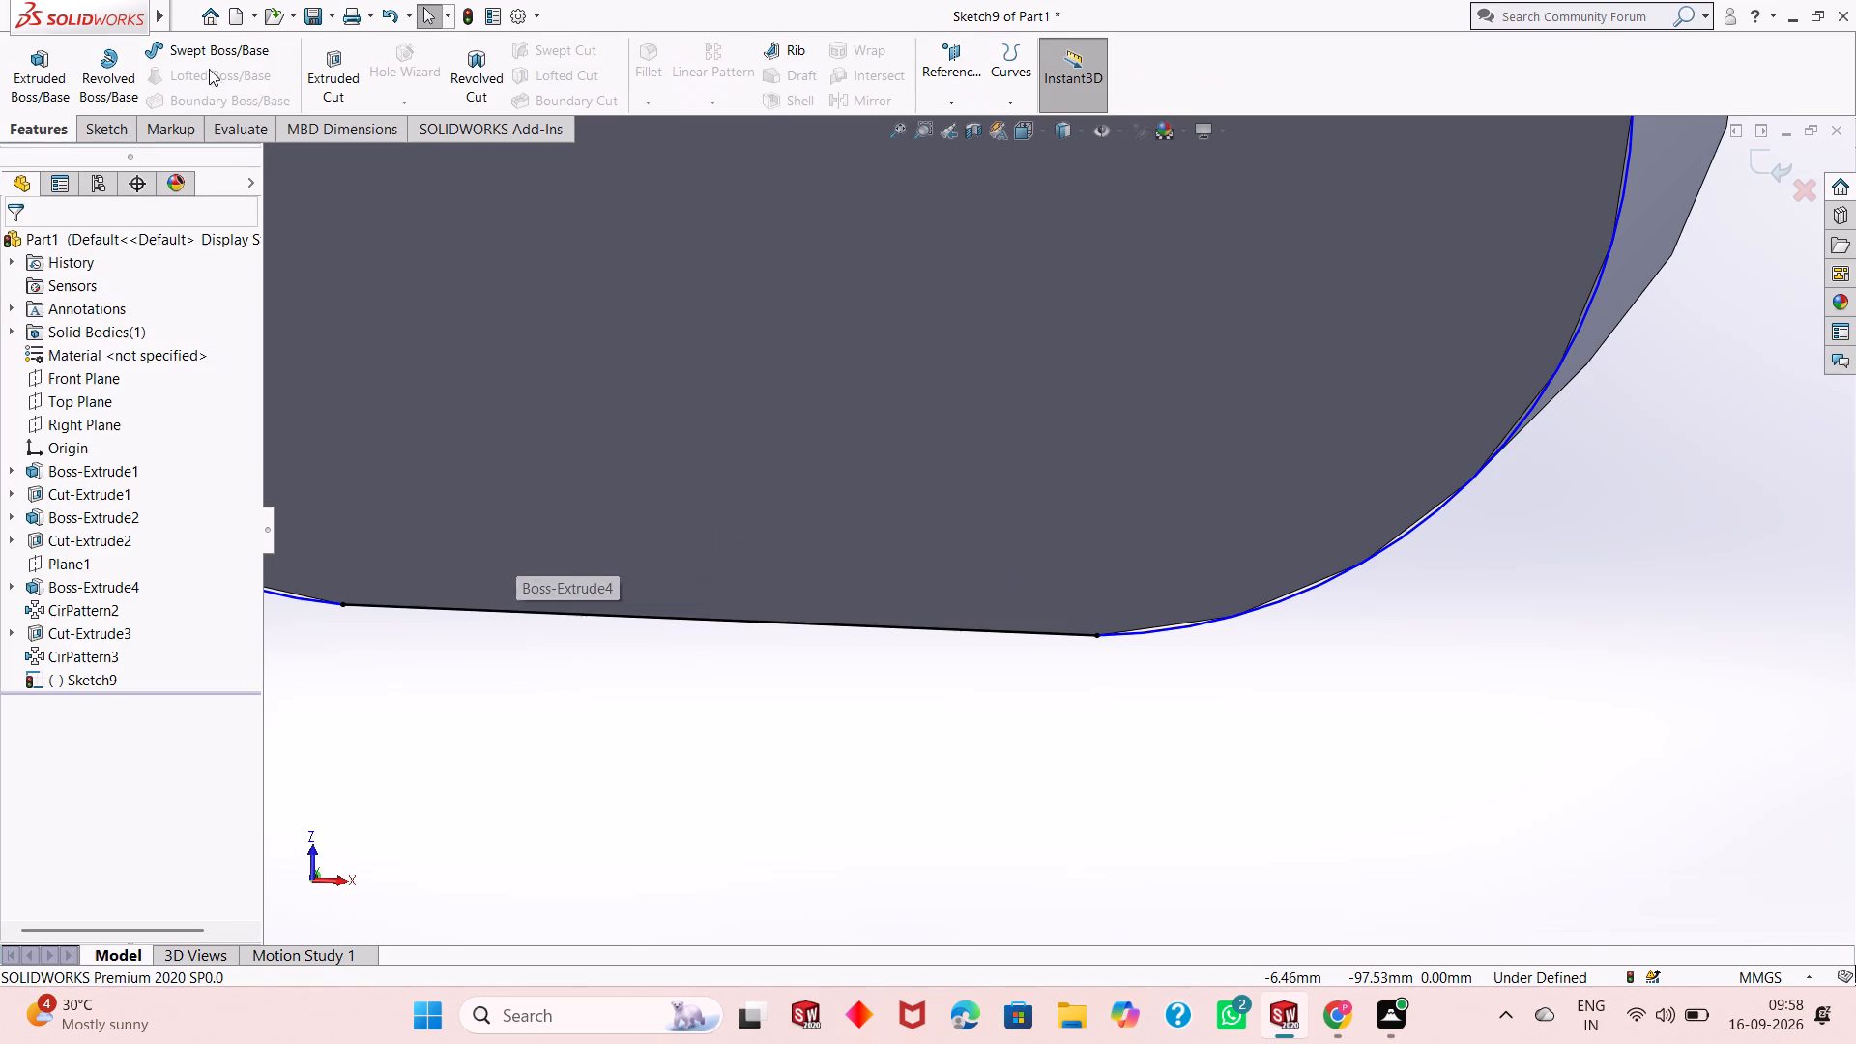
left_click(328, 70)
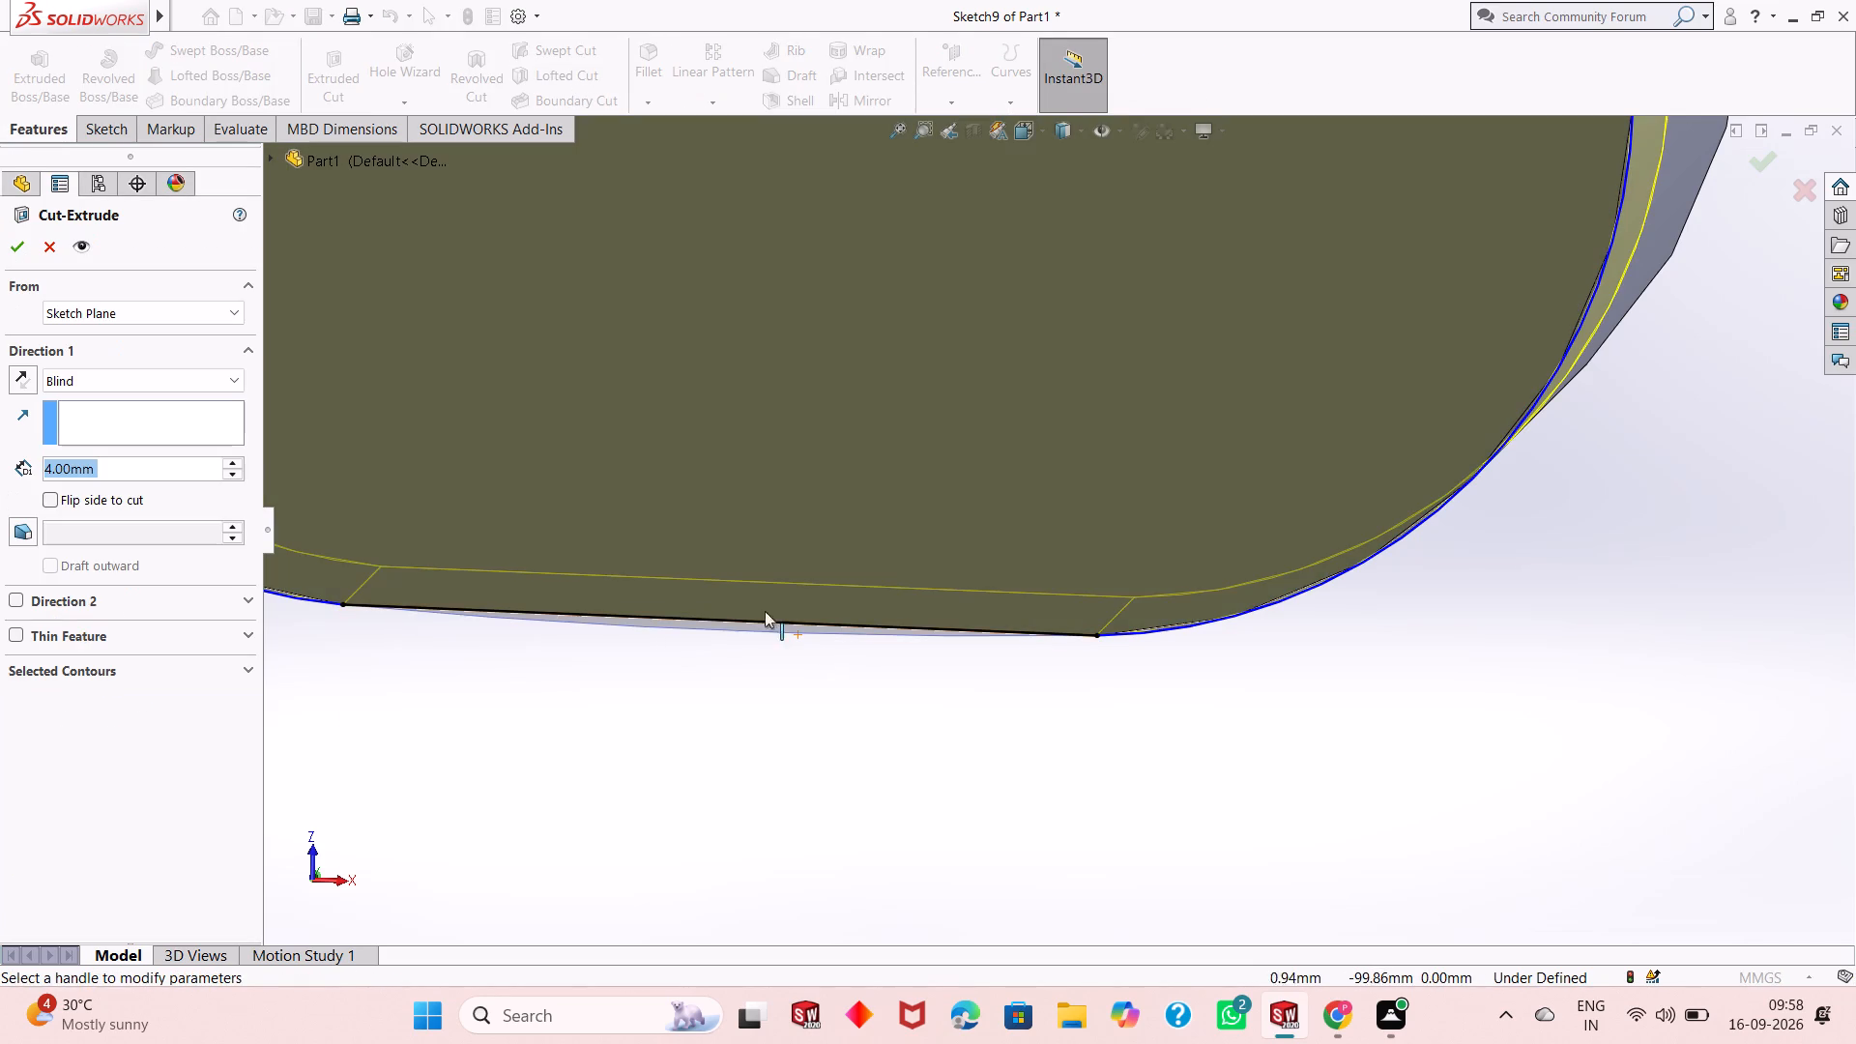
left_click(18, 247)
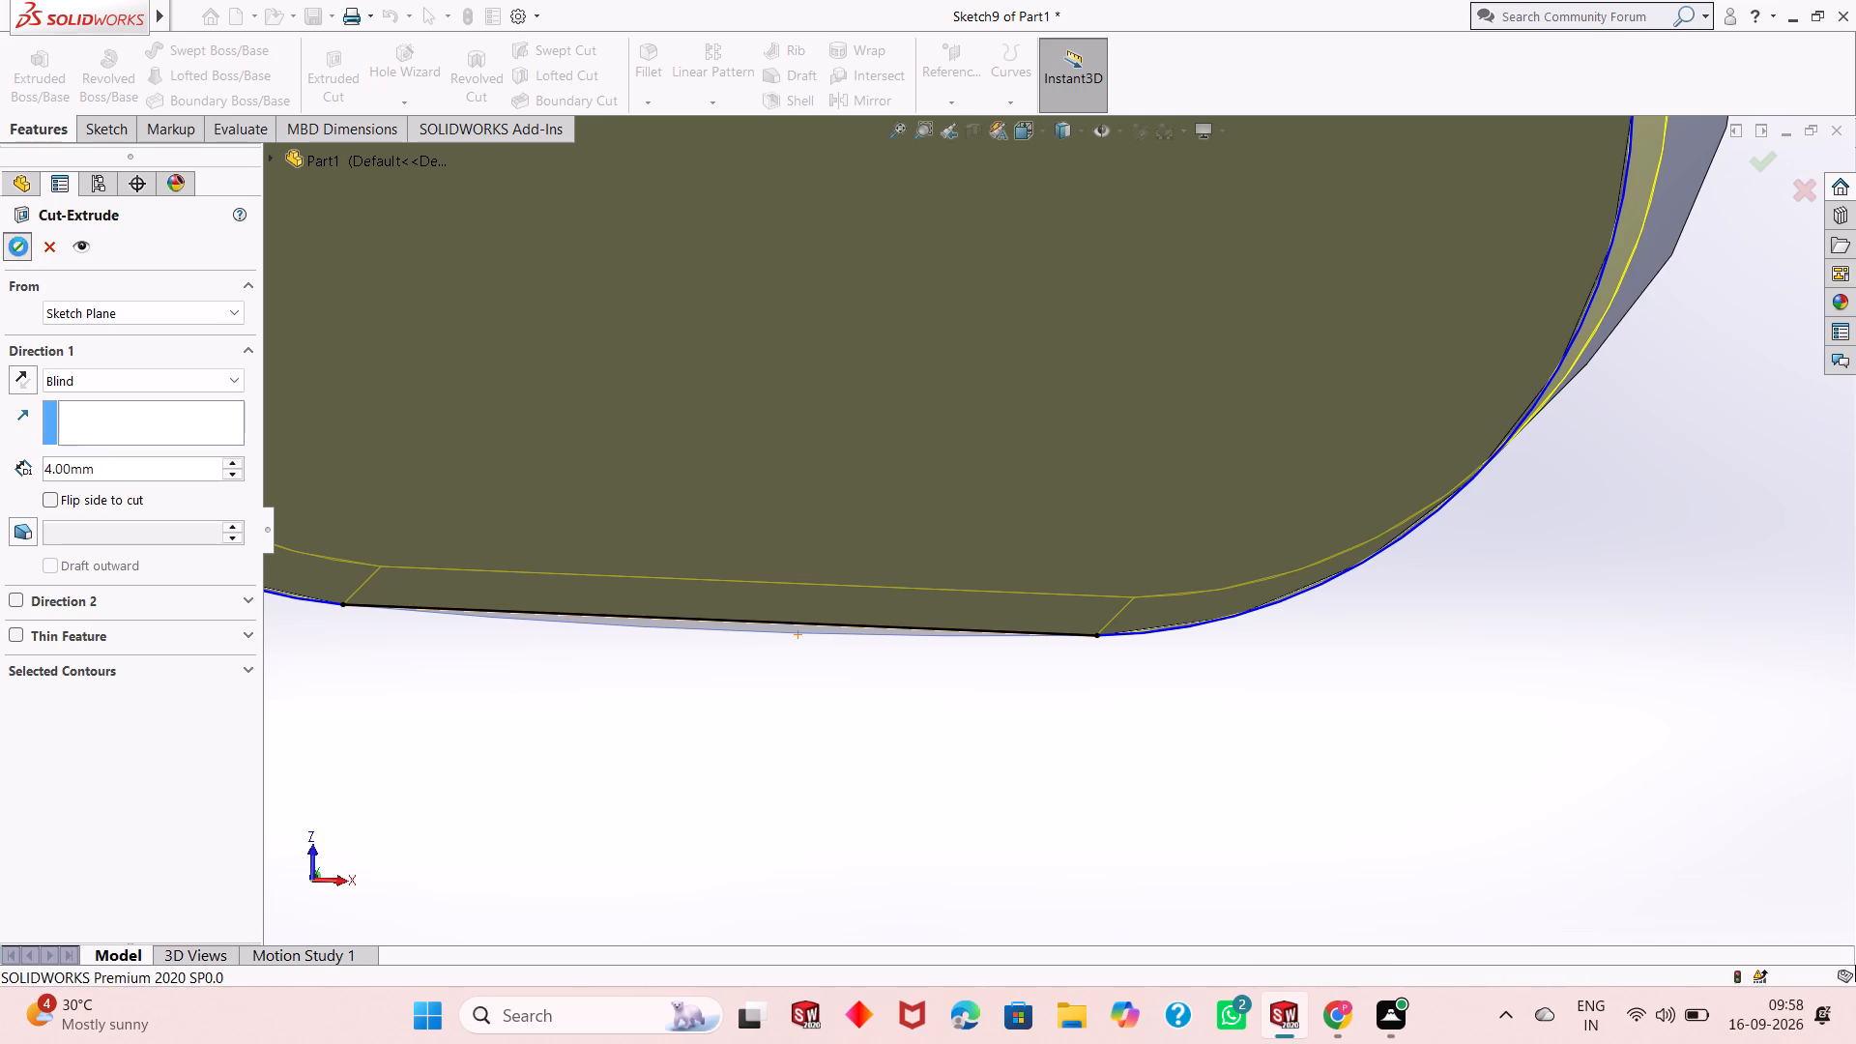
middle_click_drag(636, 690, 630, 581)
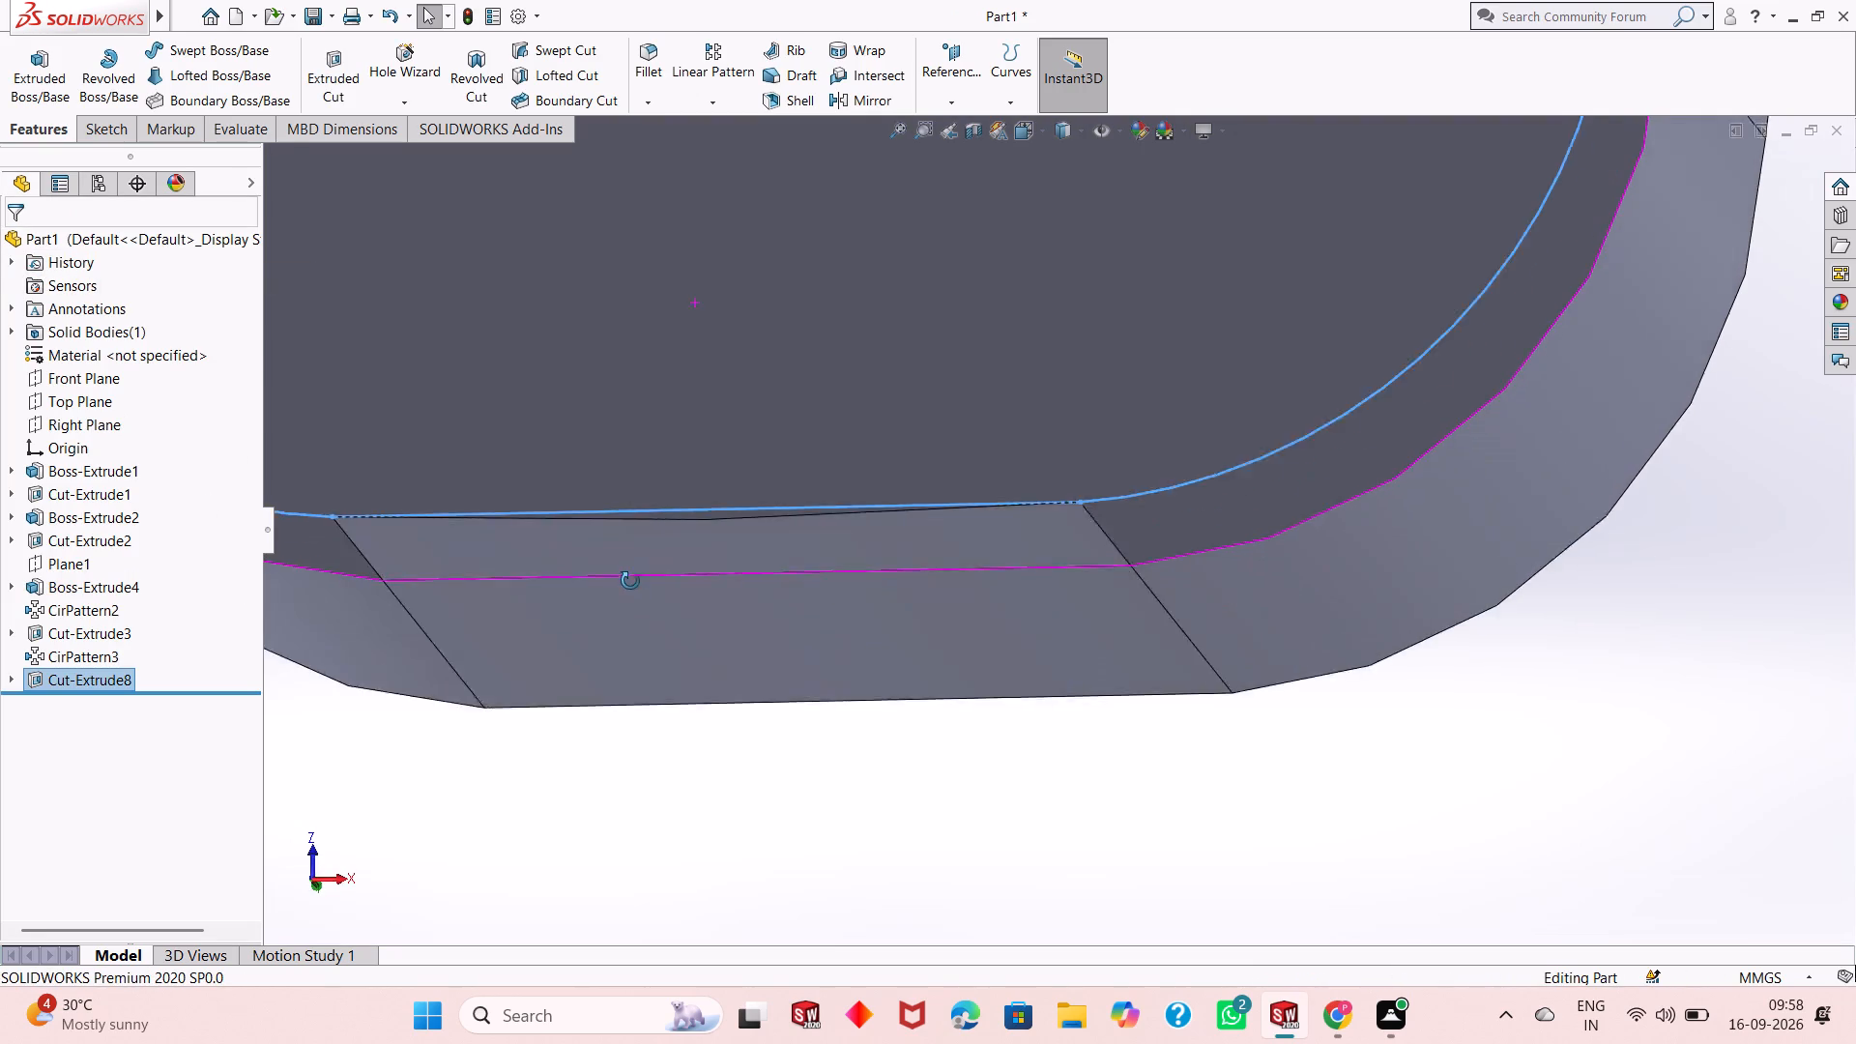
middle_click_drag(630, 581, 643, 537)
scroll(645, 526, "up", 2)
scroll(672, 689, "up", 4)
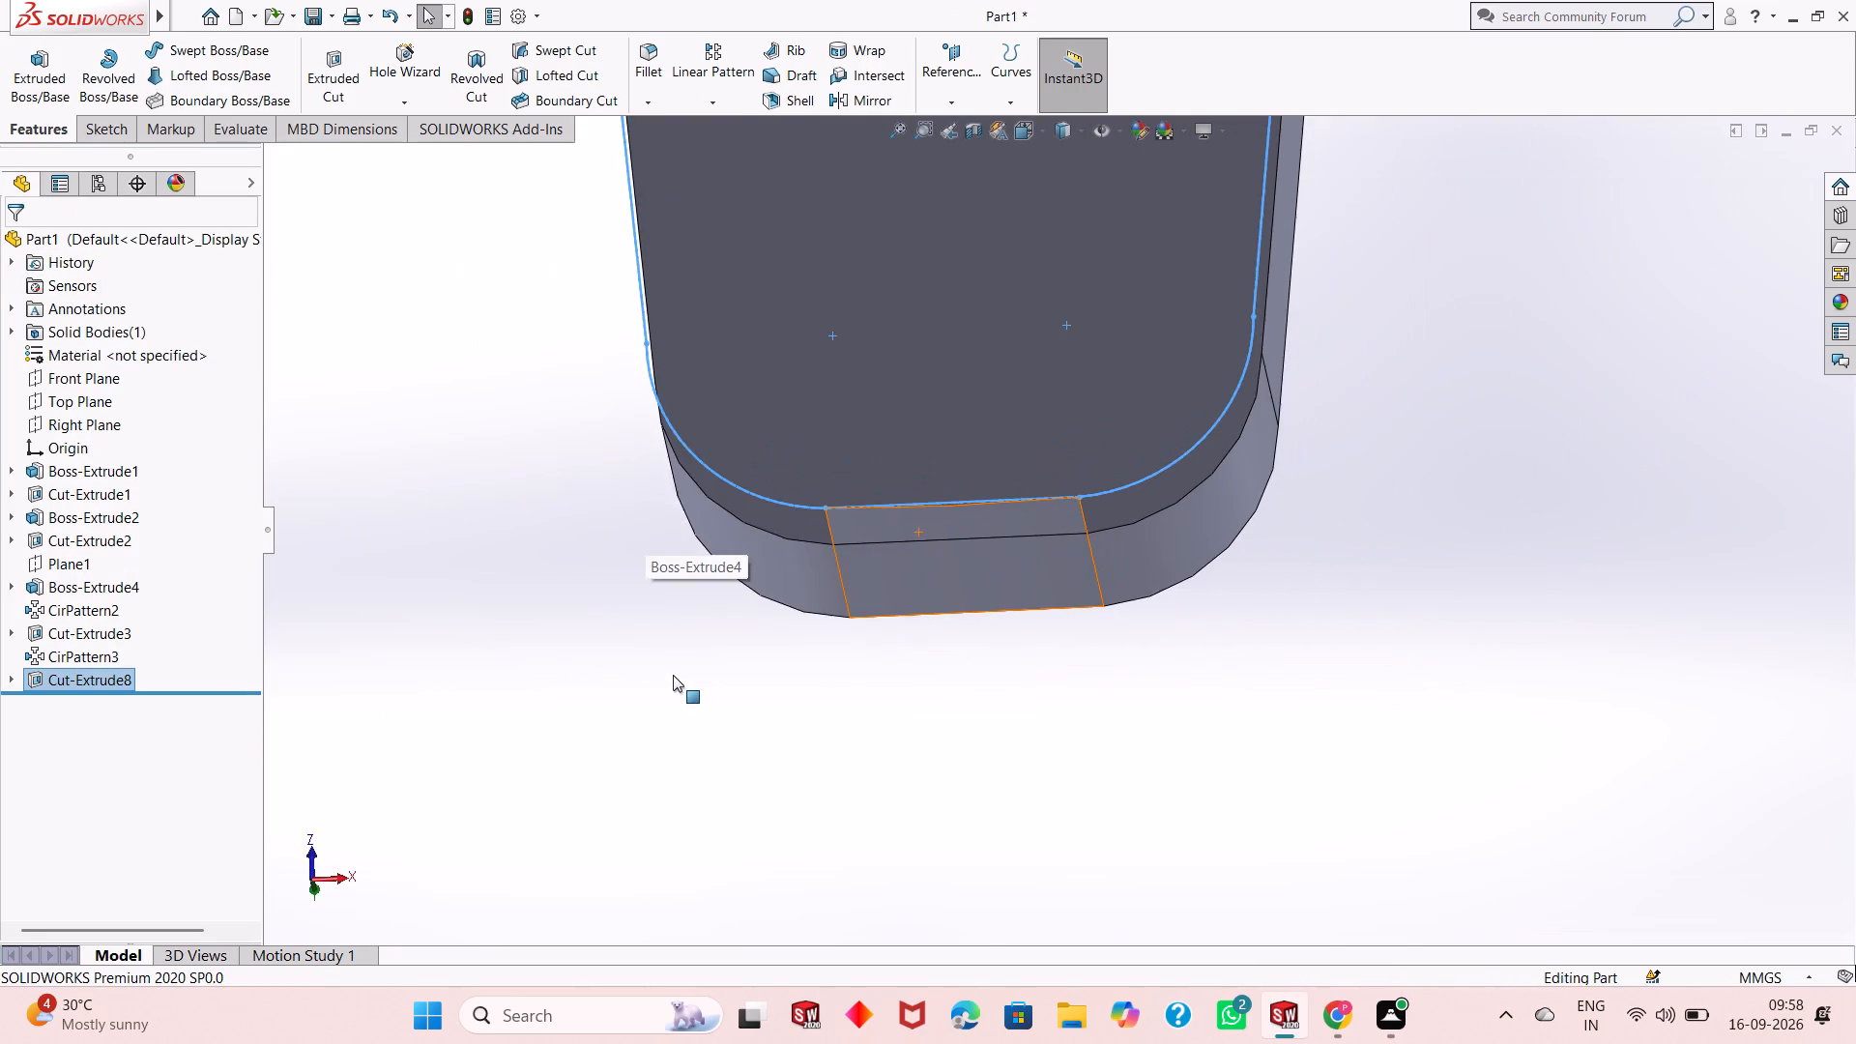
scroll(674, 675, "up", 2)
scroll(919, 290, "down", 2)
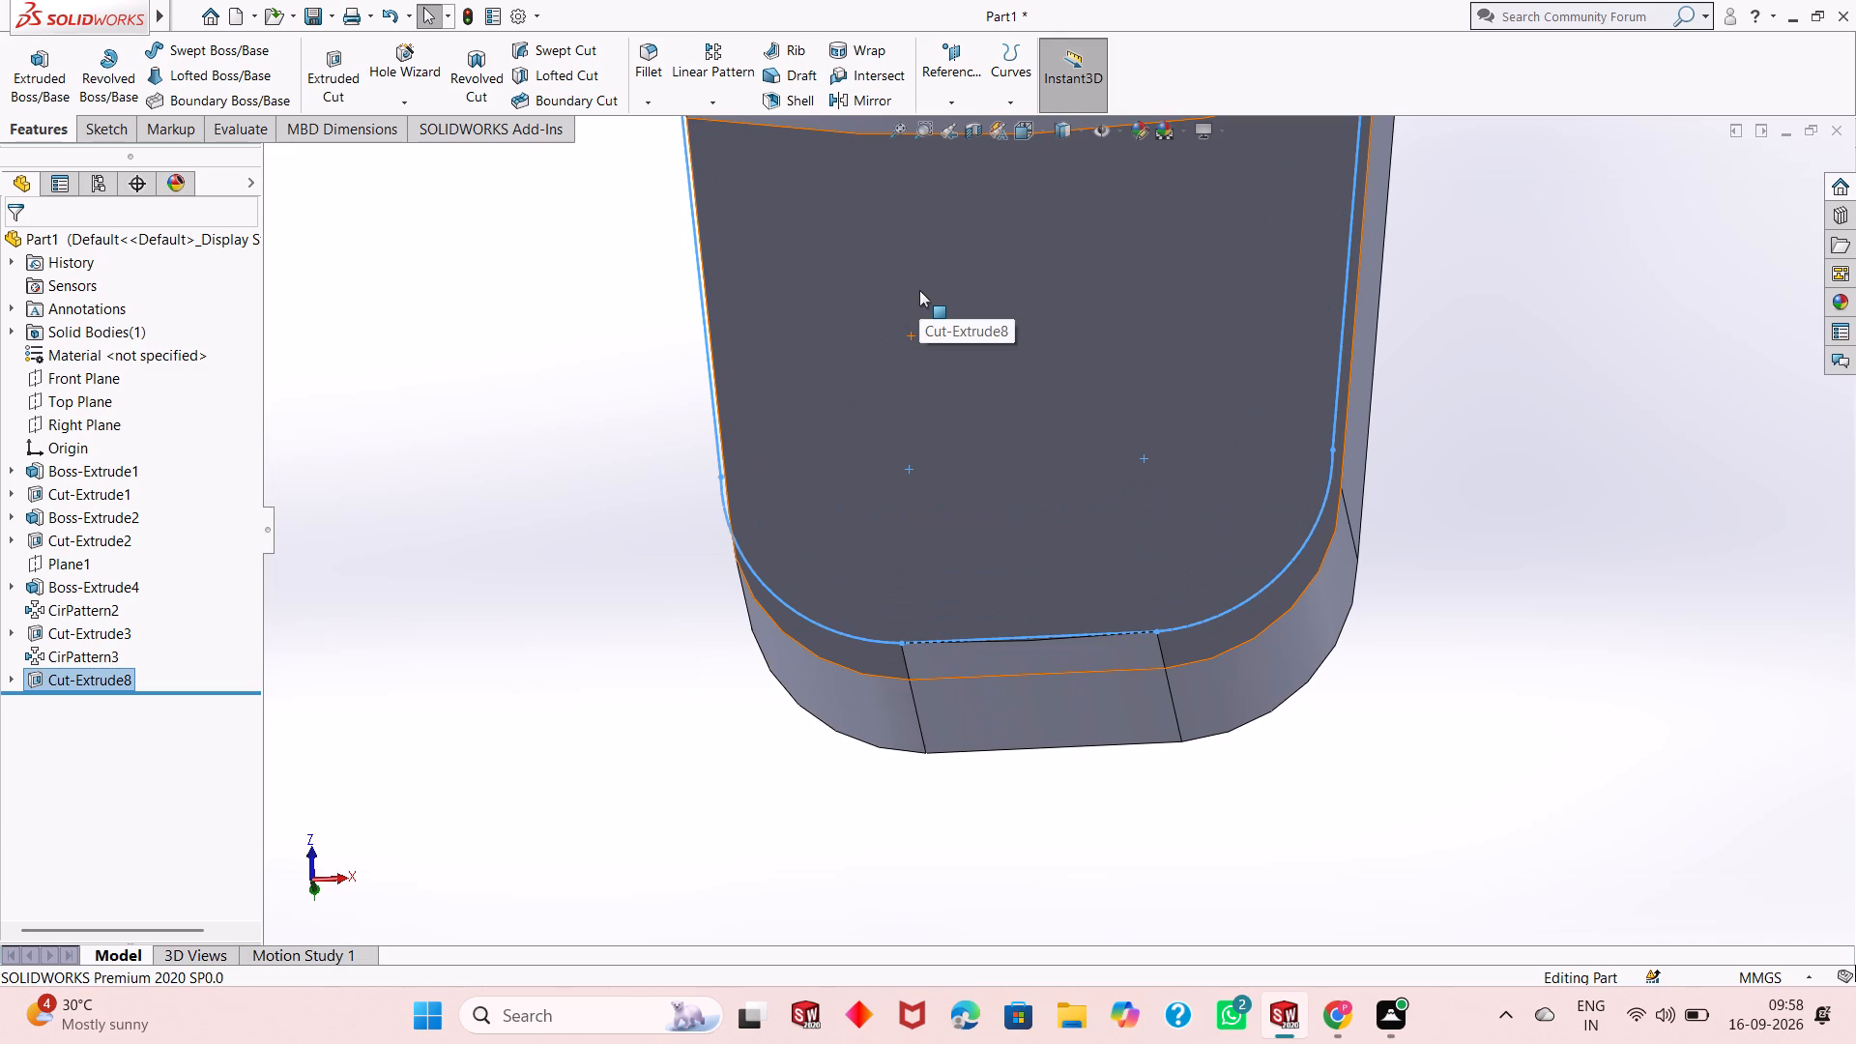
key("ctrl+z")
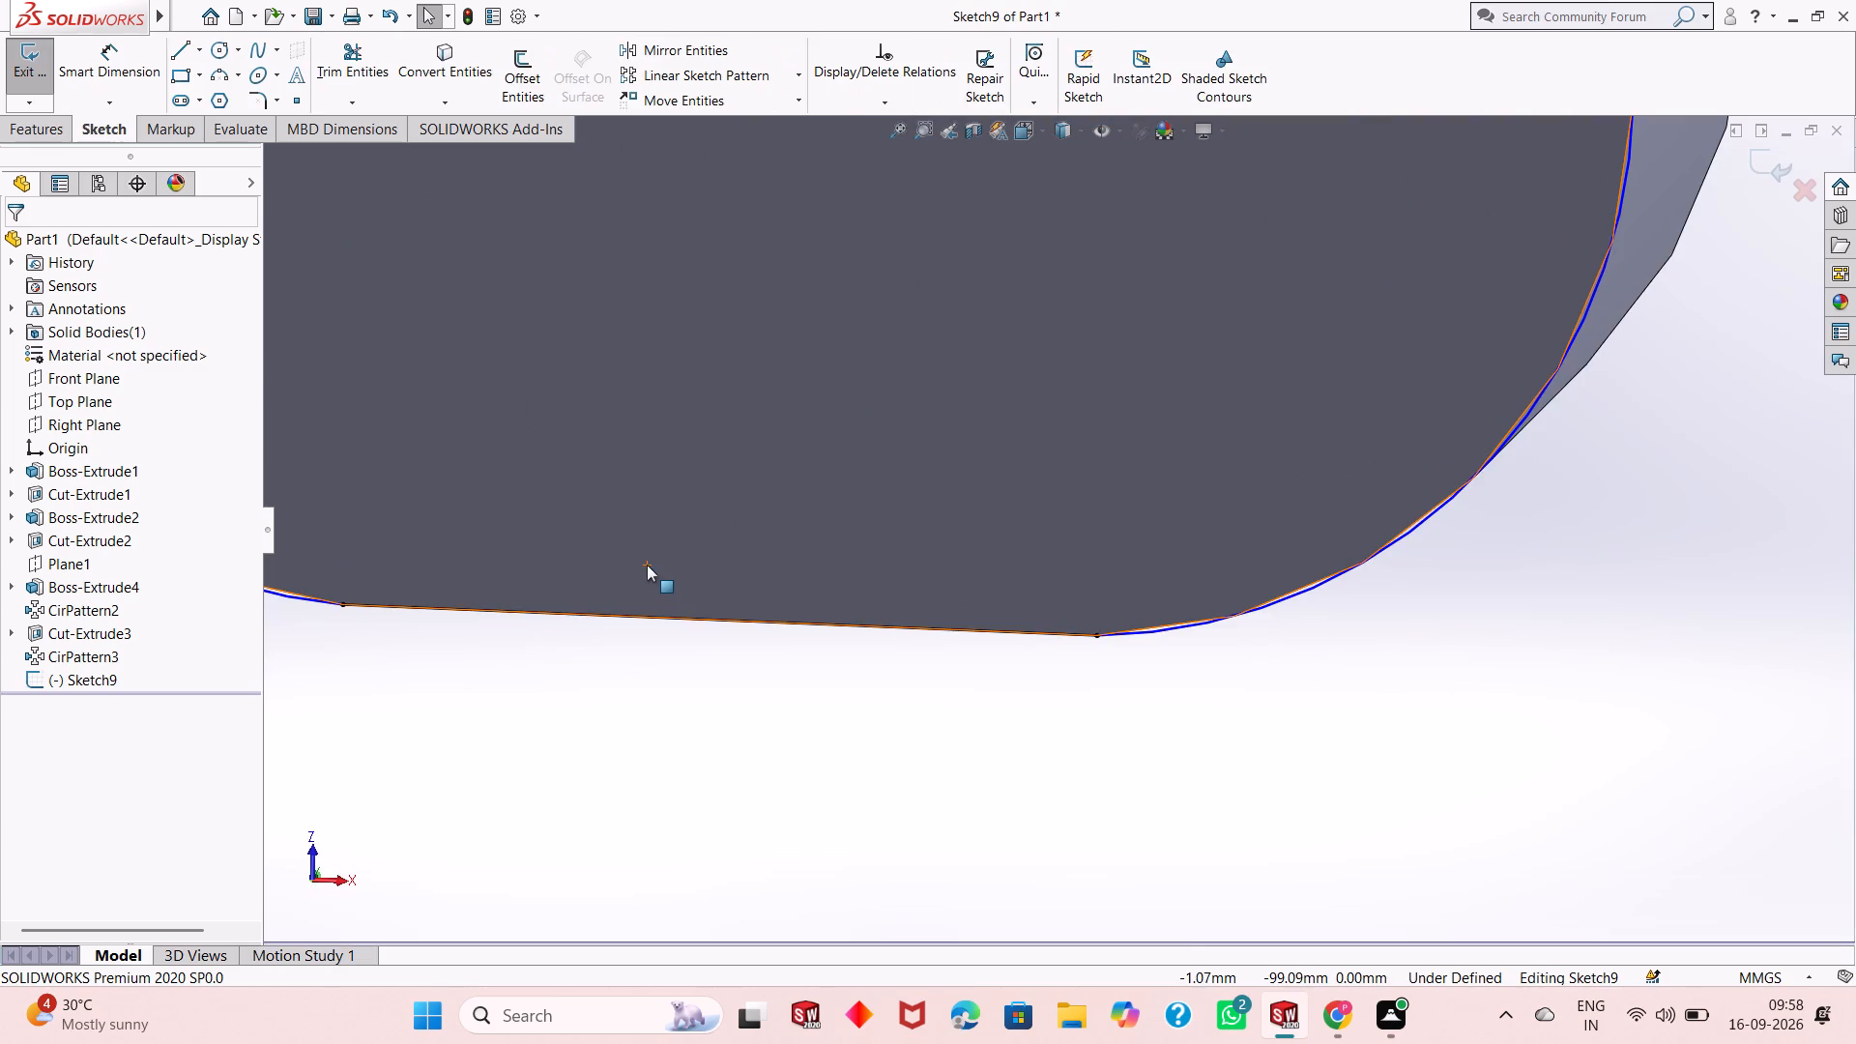
Replace the straight arm-tip line with a three-point arc of 100 mm radius joining the two corner arcs.
left_click(637, 615, "ctrl")
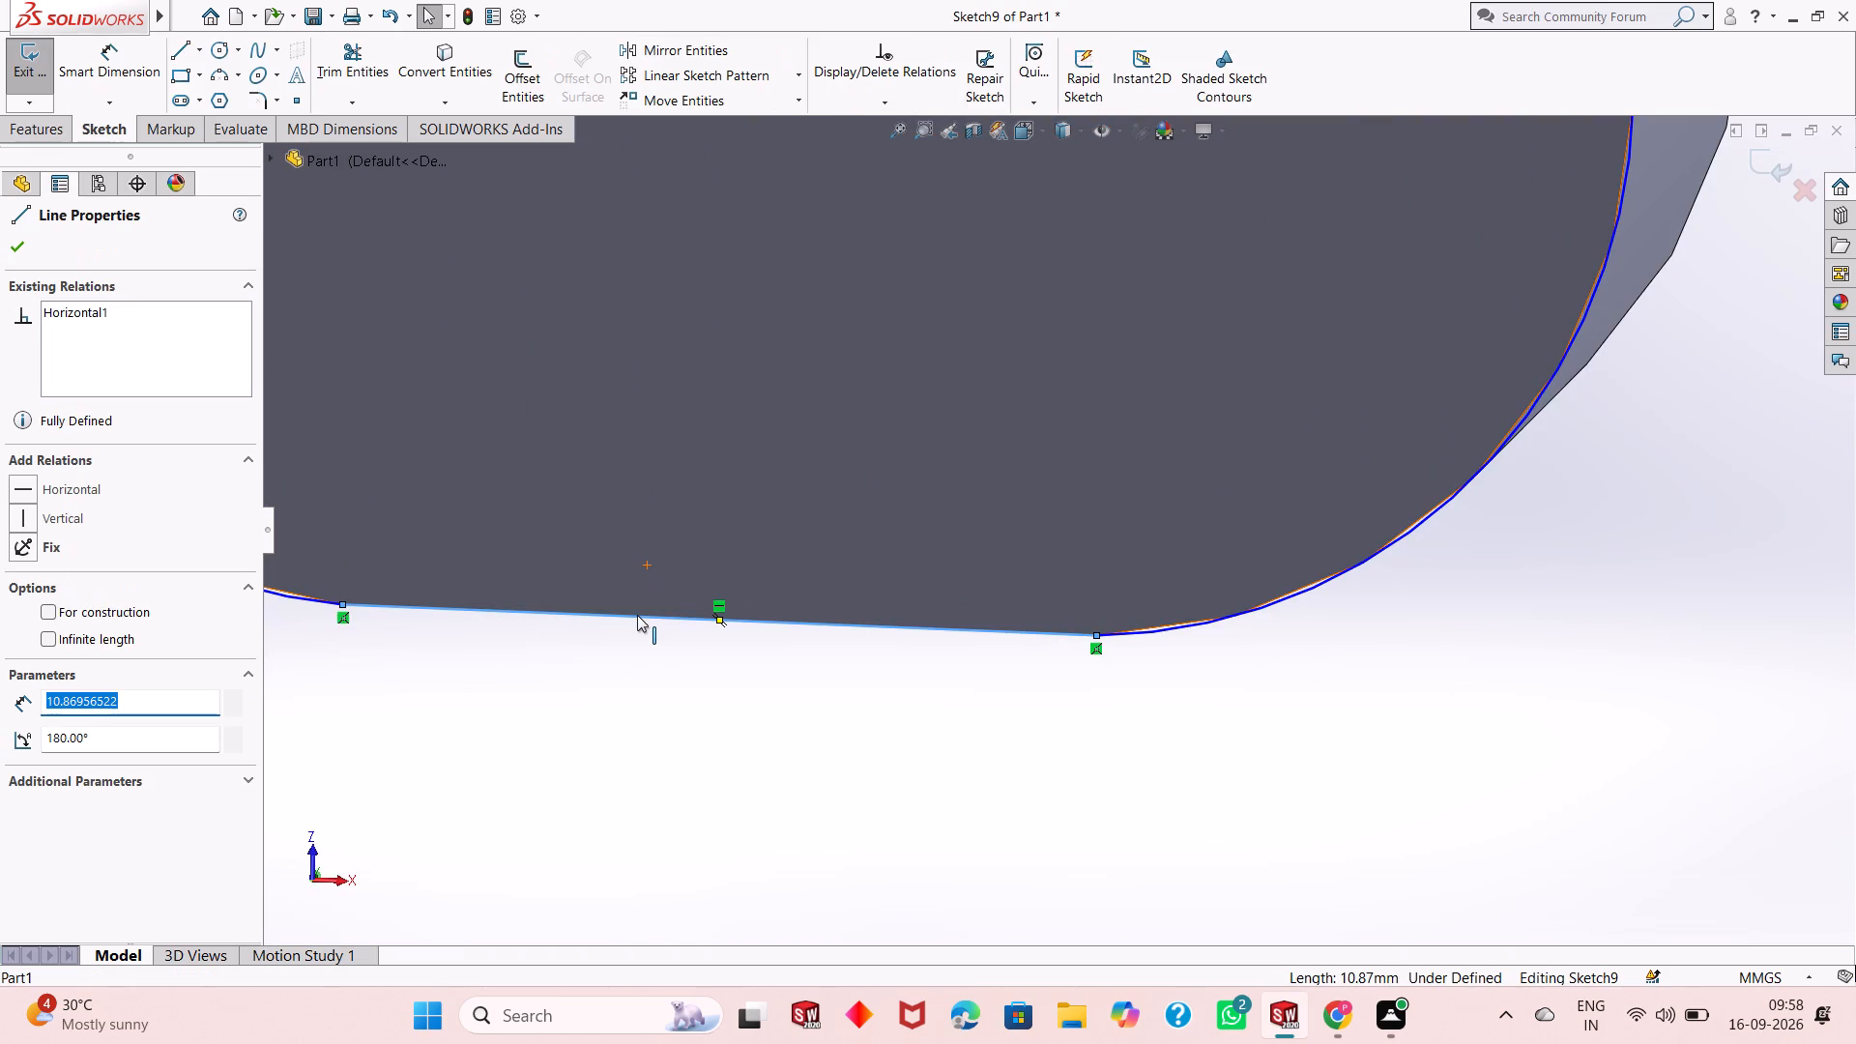
key("Delete")
scroll(615, 673, "up", 5)
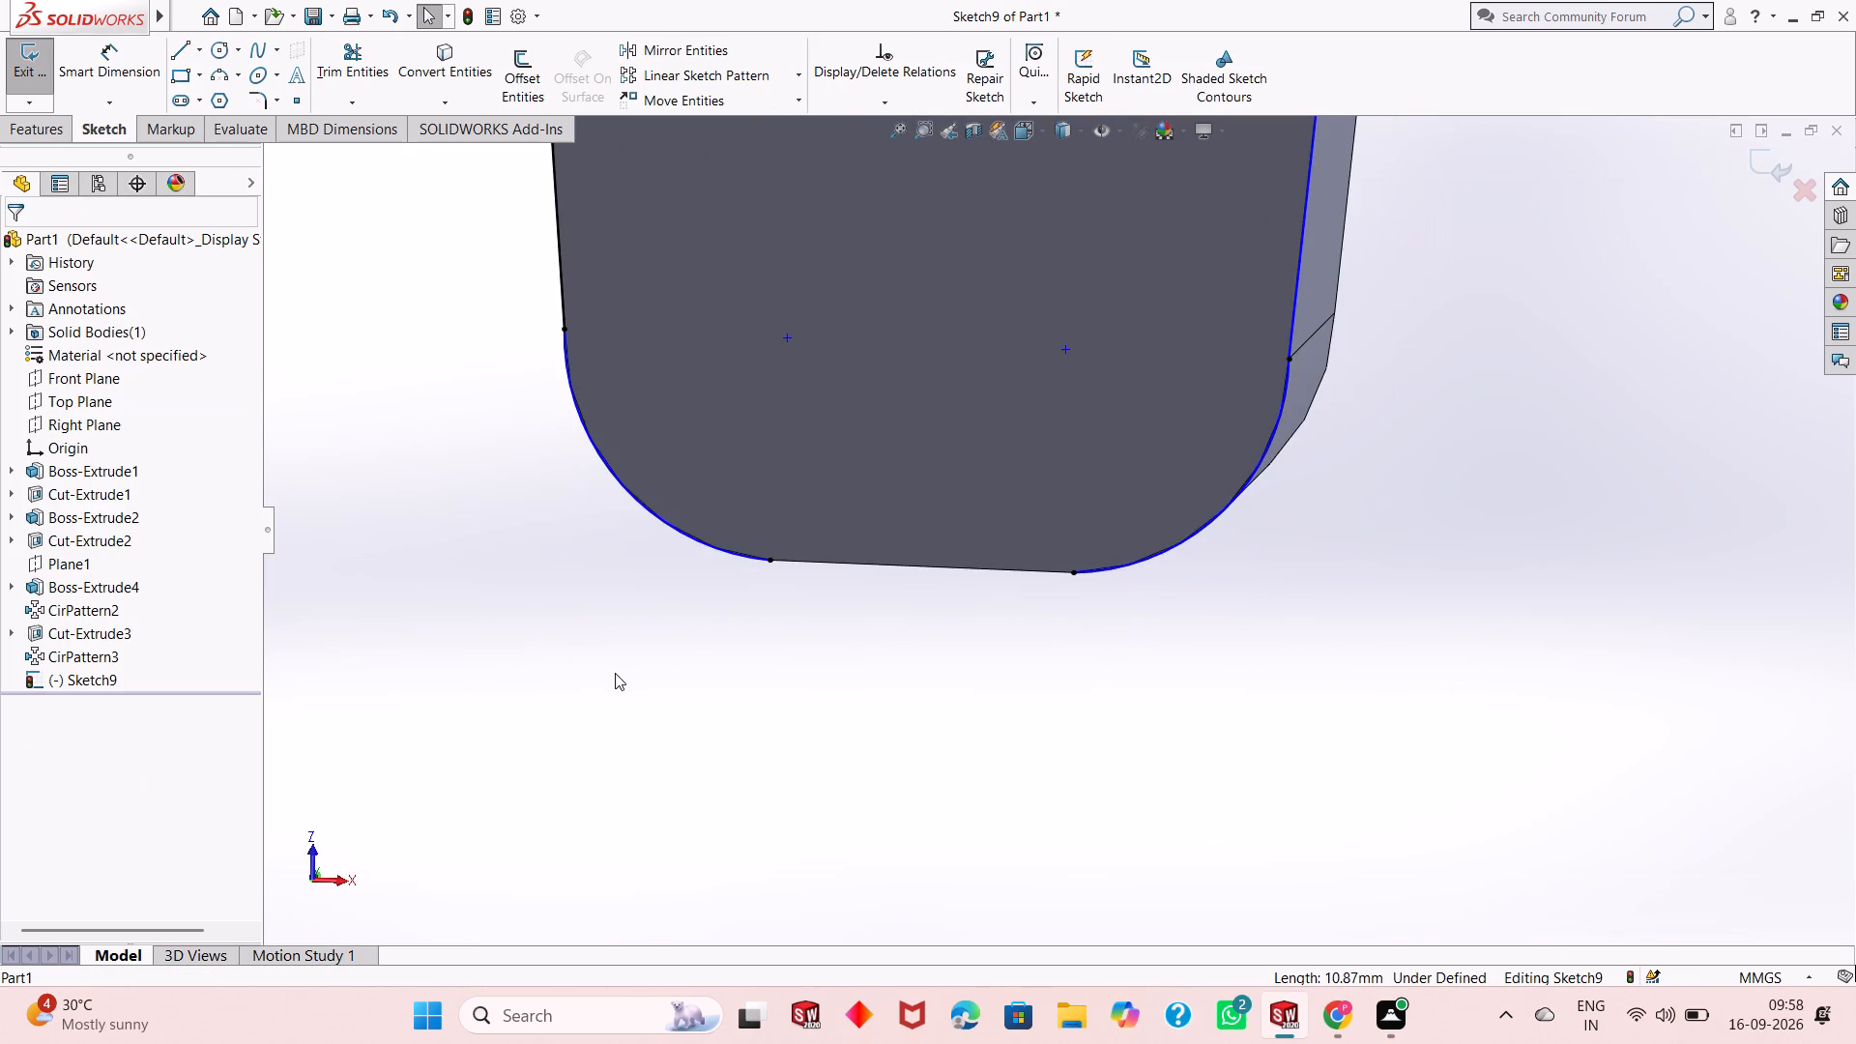
left_click(217, 81)
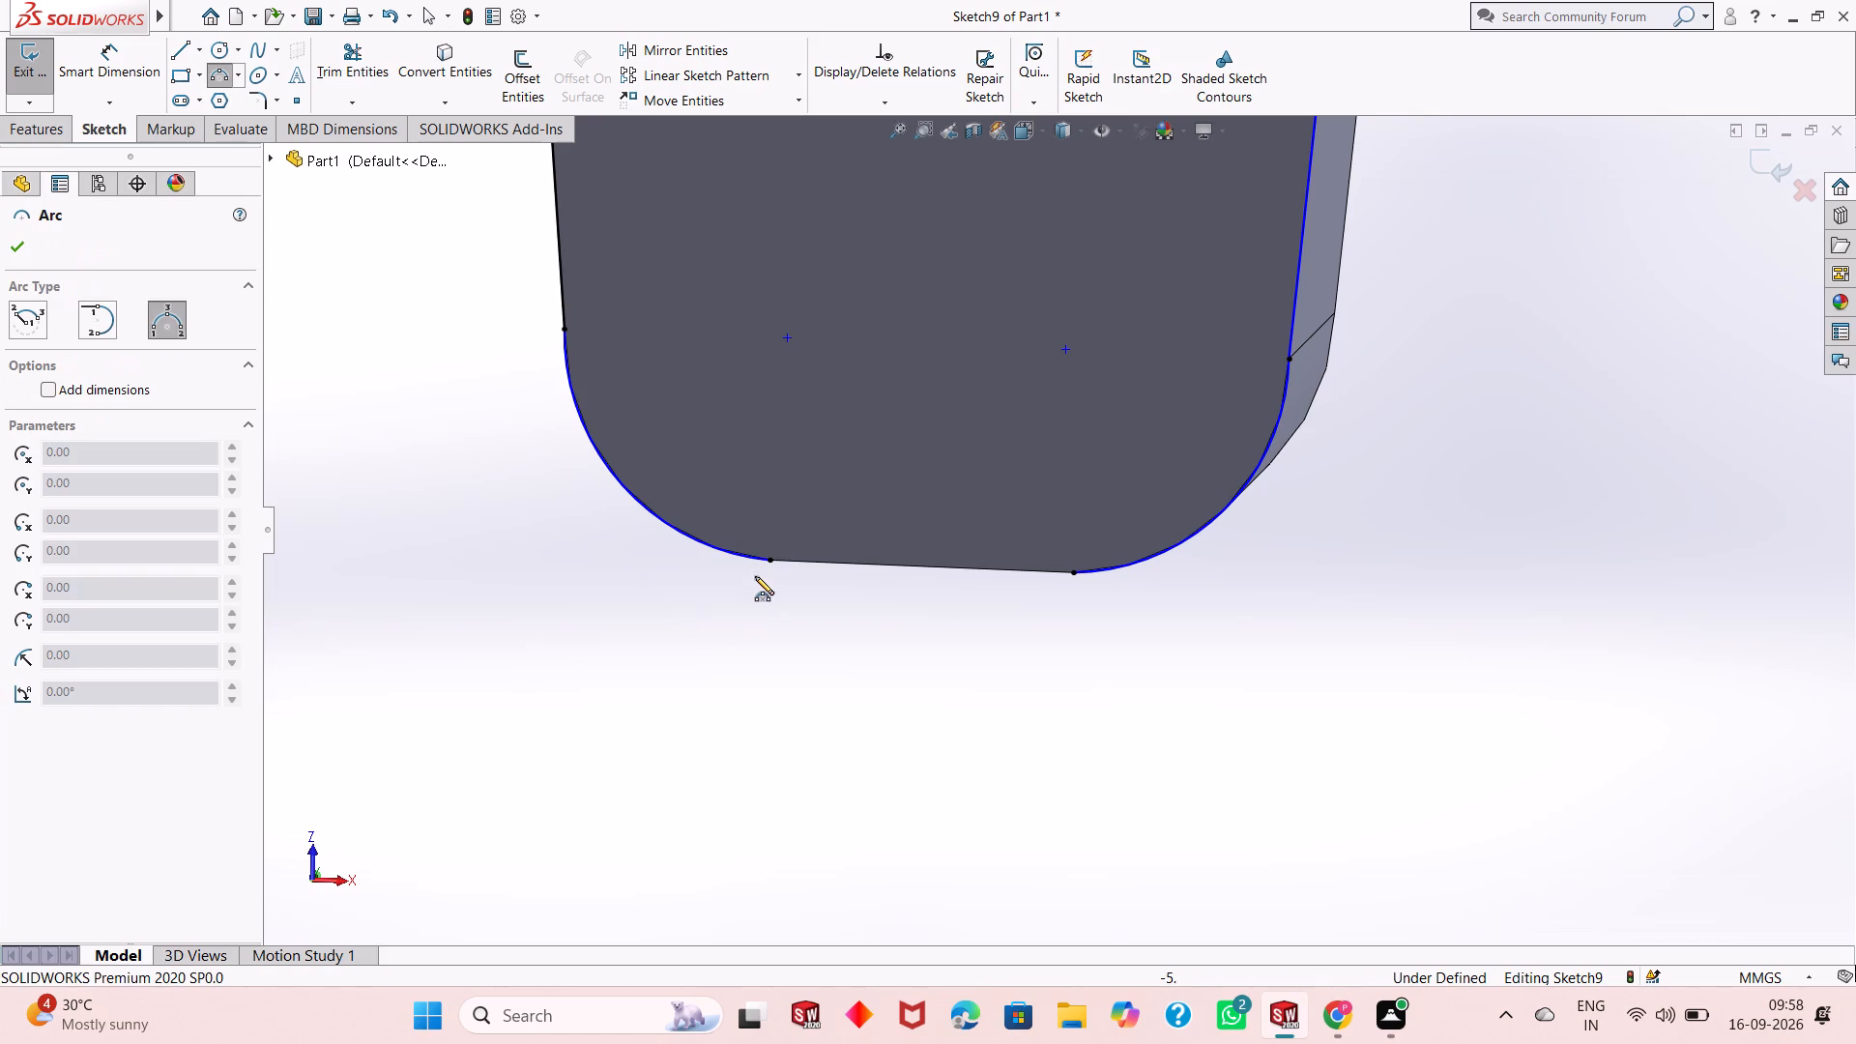
left_click(772, 563)
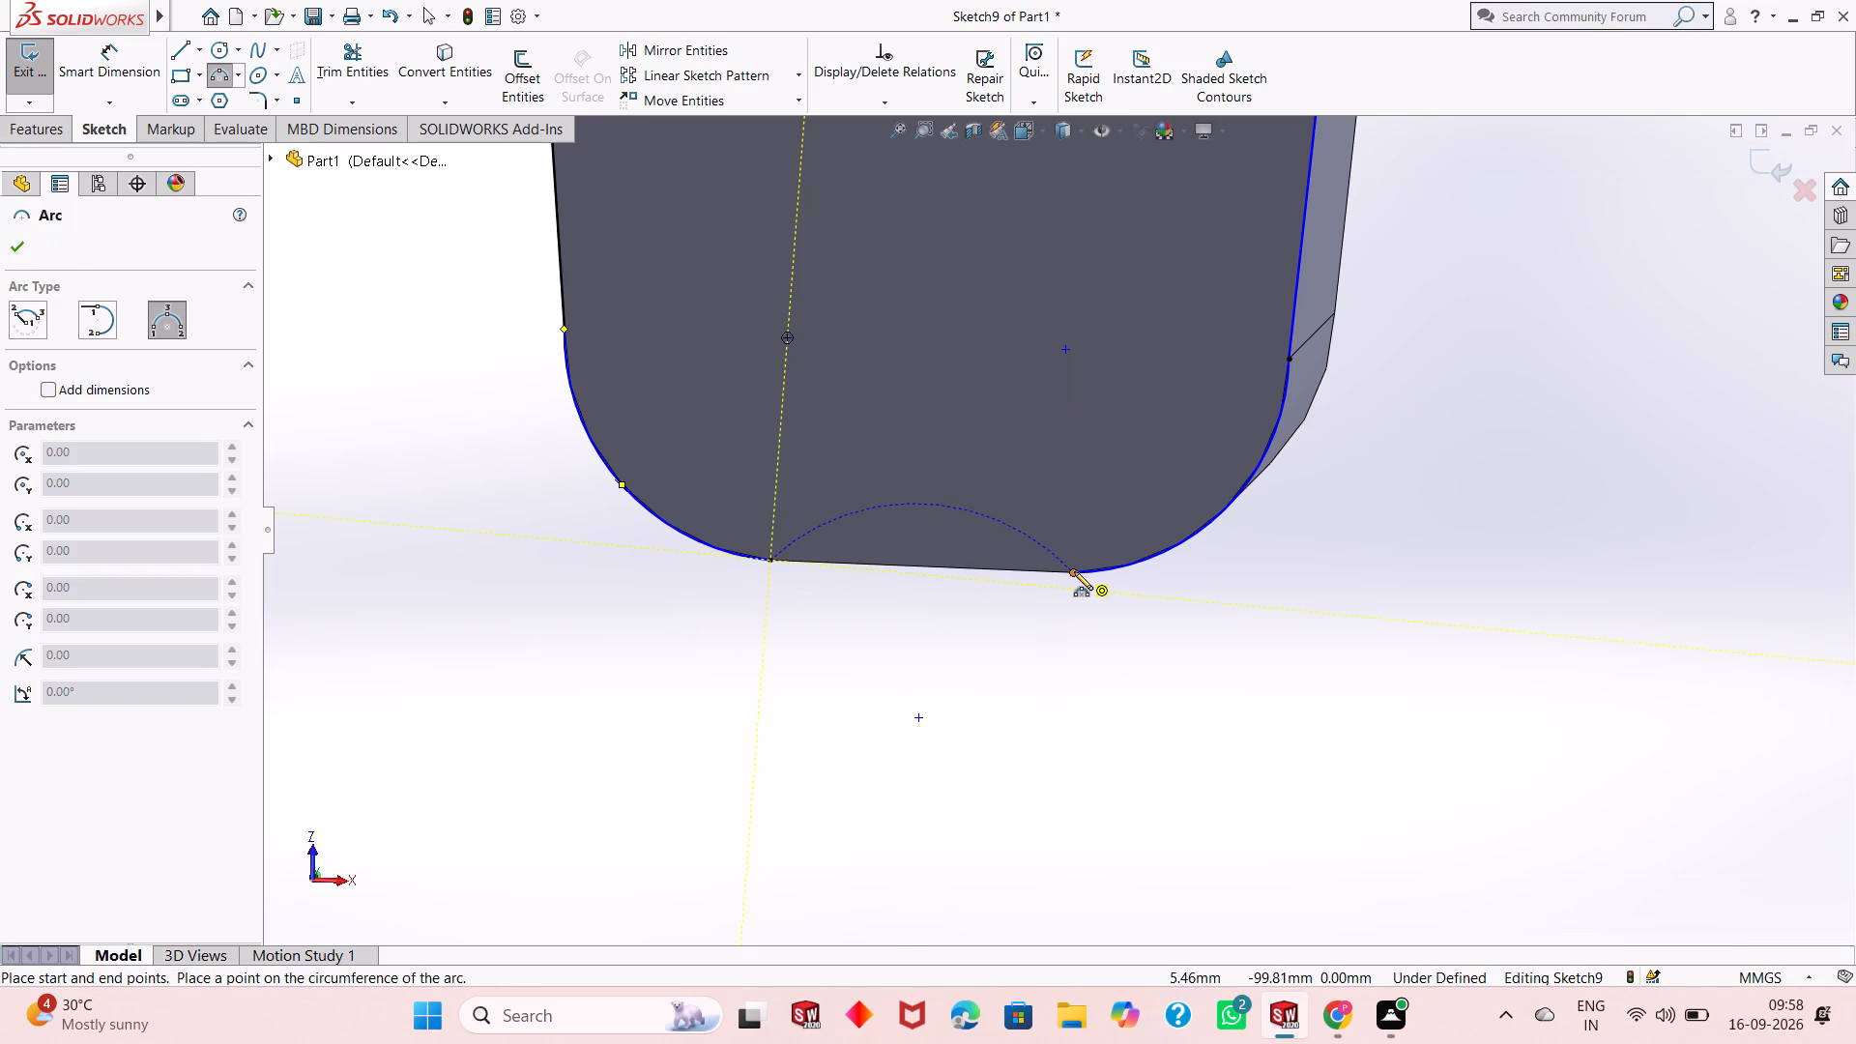
left_click(1075, 572)
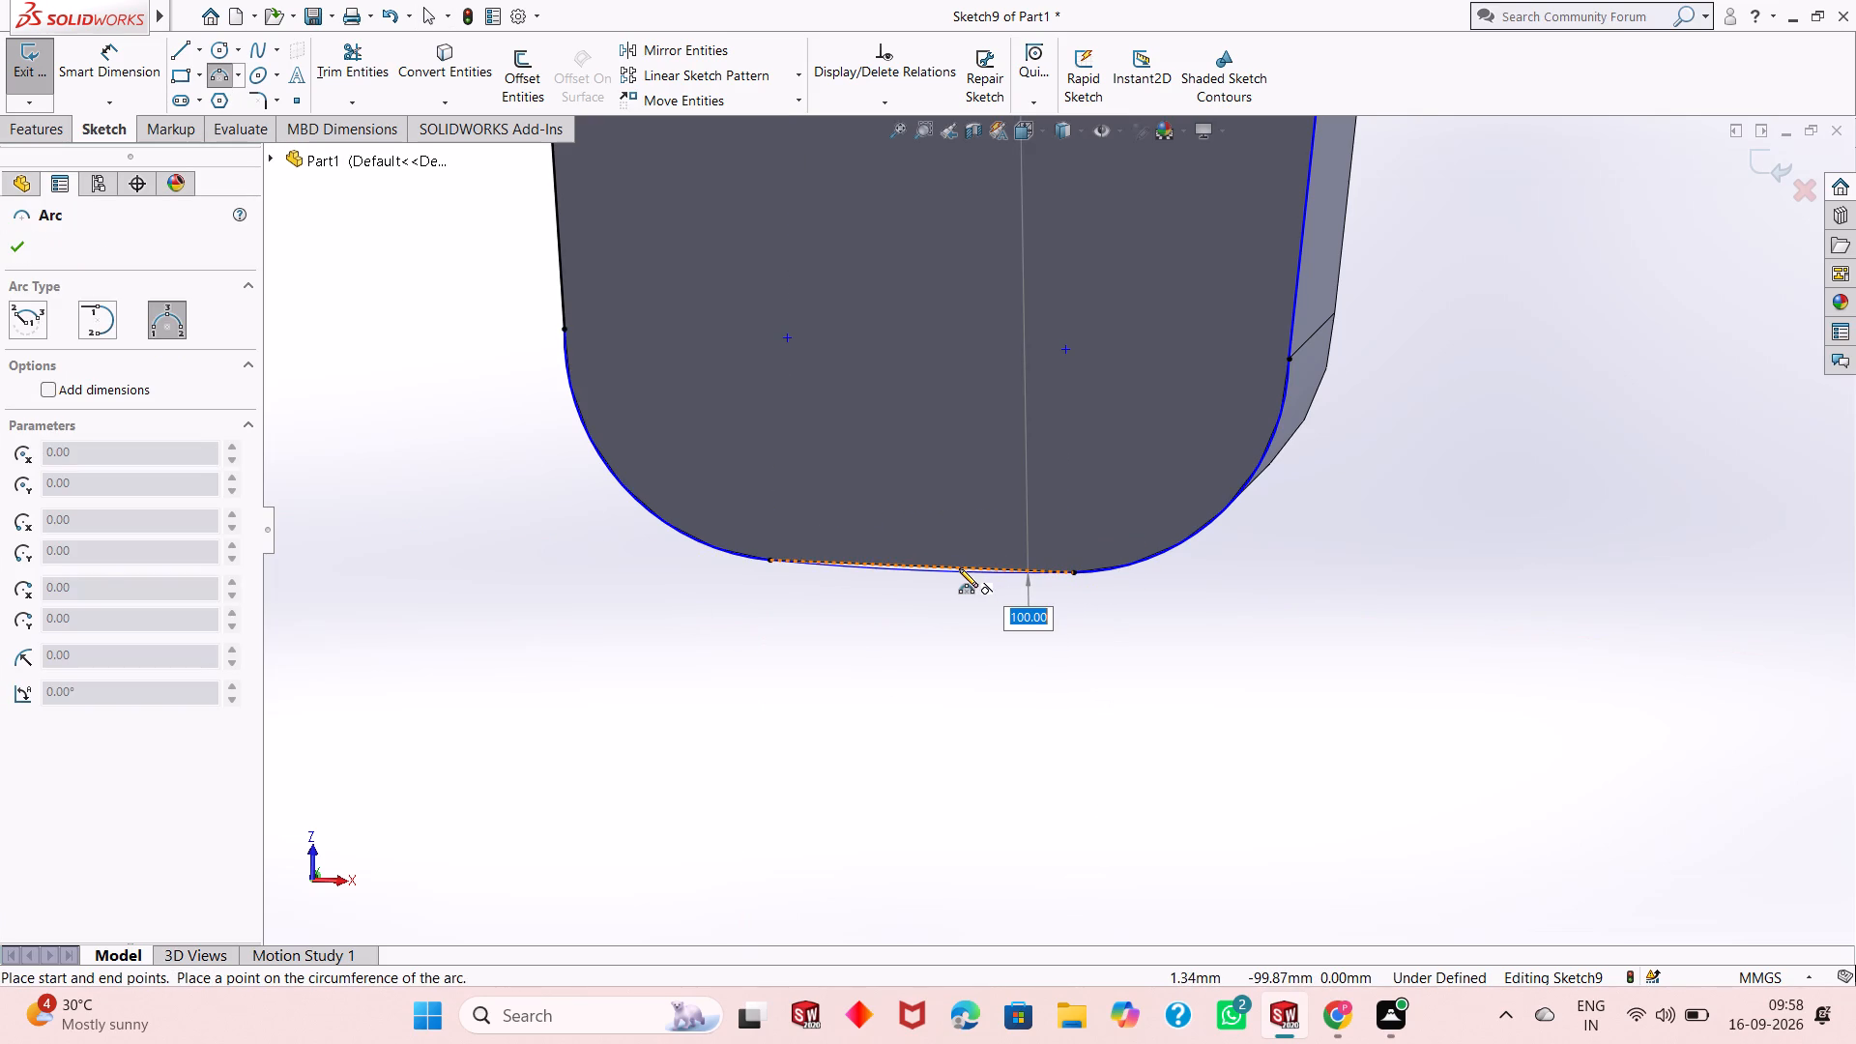
left_click(959, 568)
right_click(959, 568)
left_click(1019, 591)
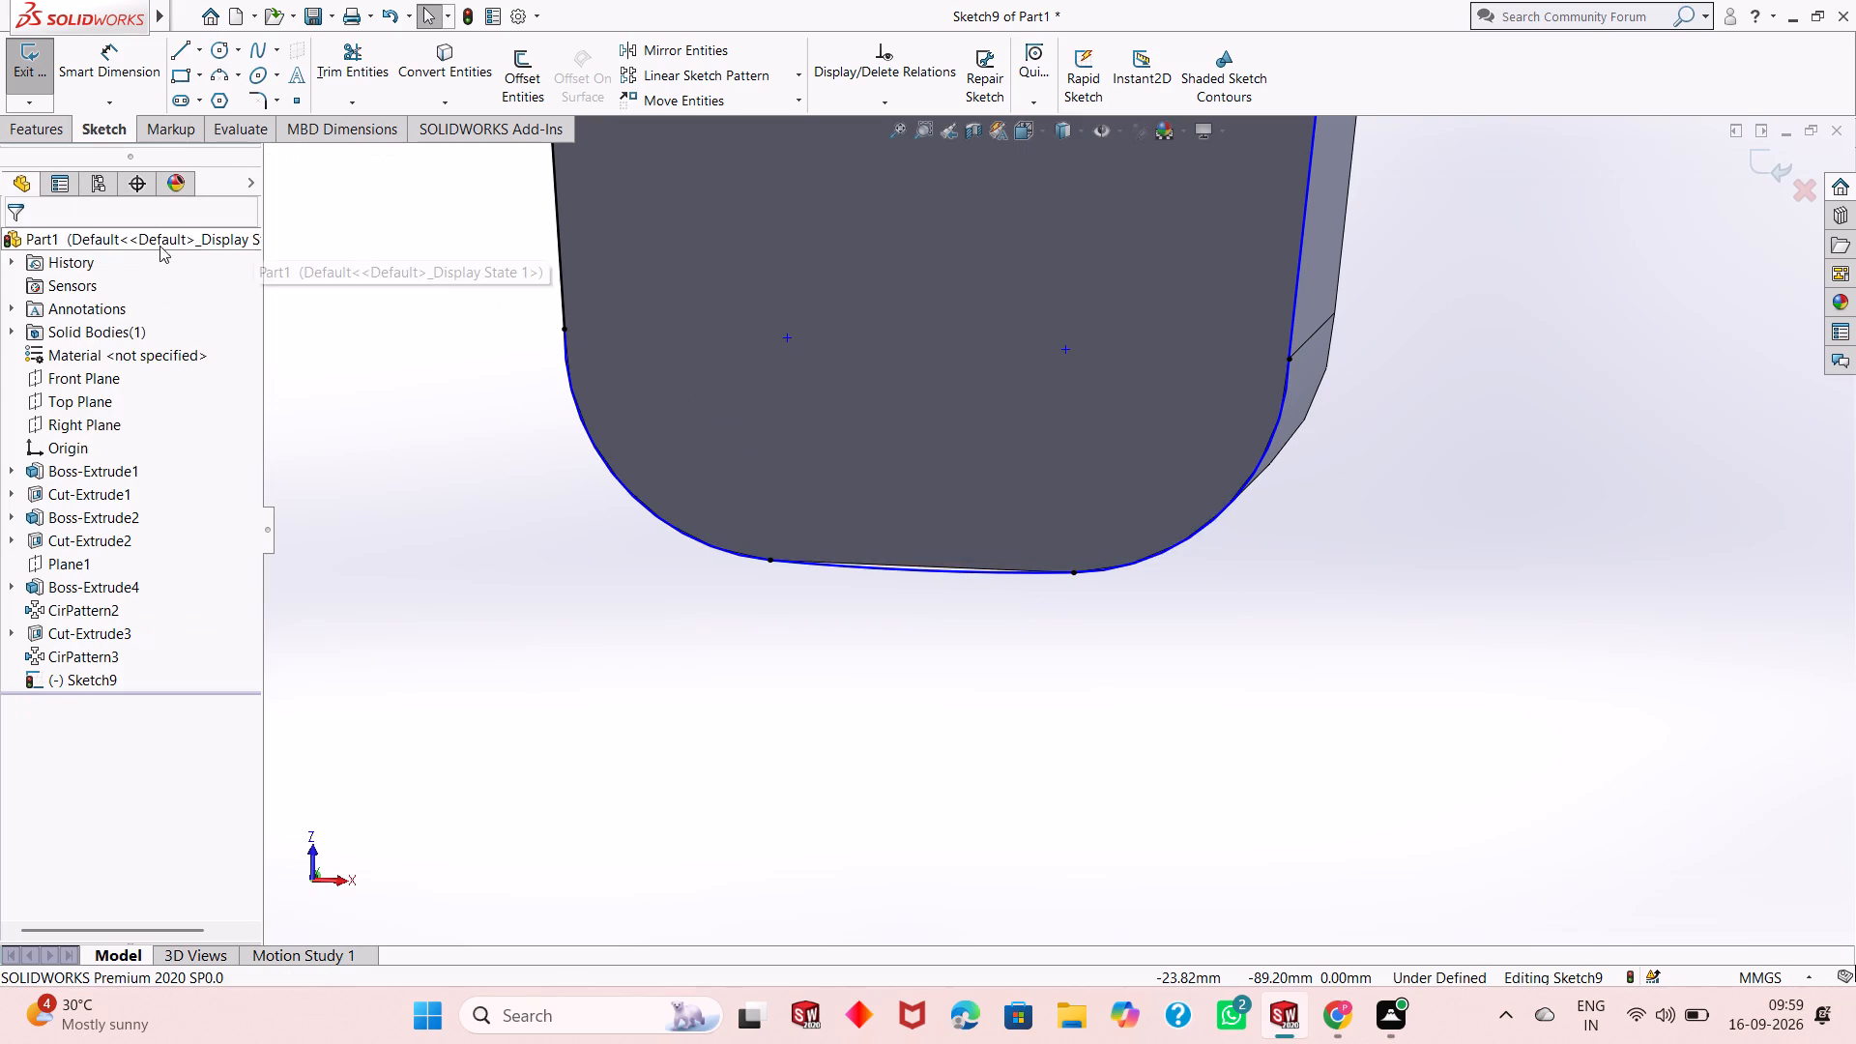
Cut-extrude the arc-tipped arm-end profile from the sketch plane to a blind depth of 4 mm and check the arm tip.
left_click(30, 133)
left_click(362, 92)
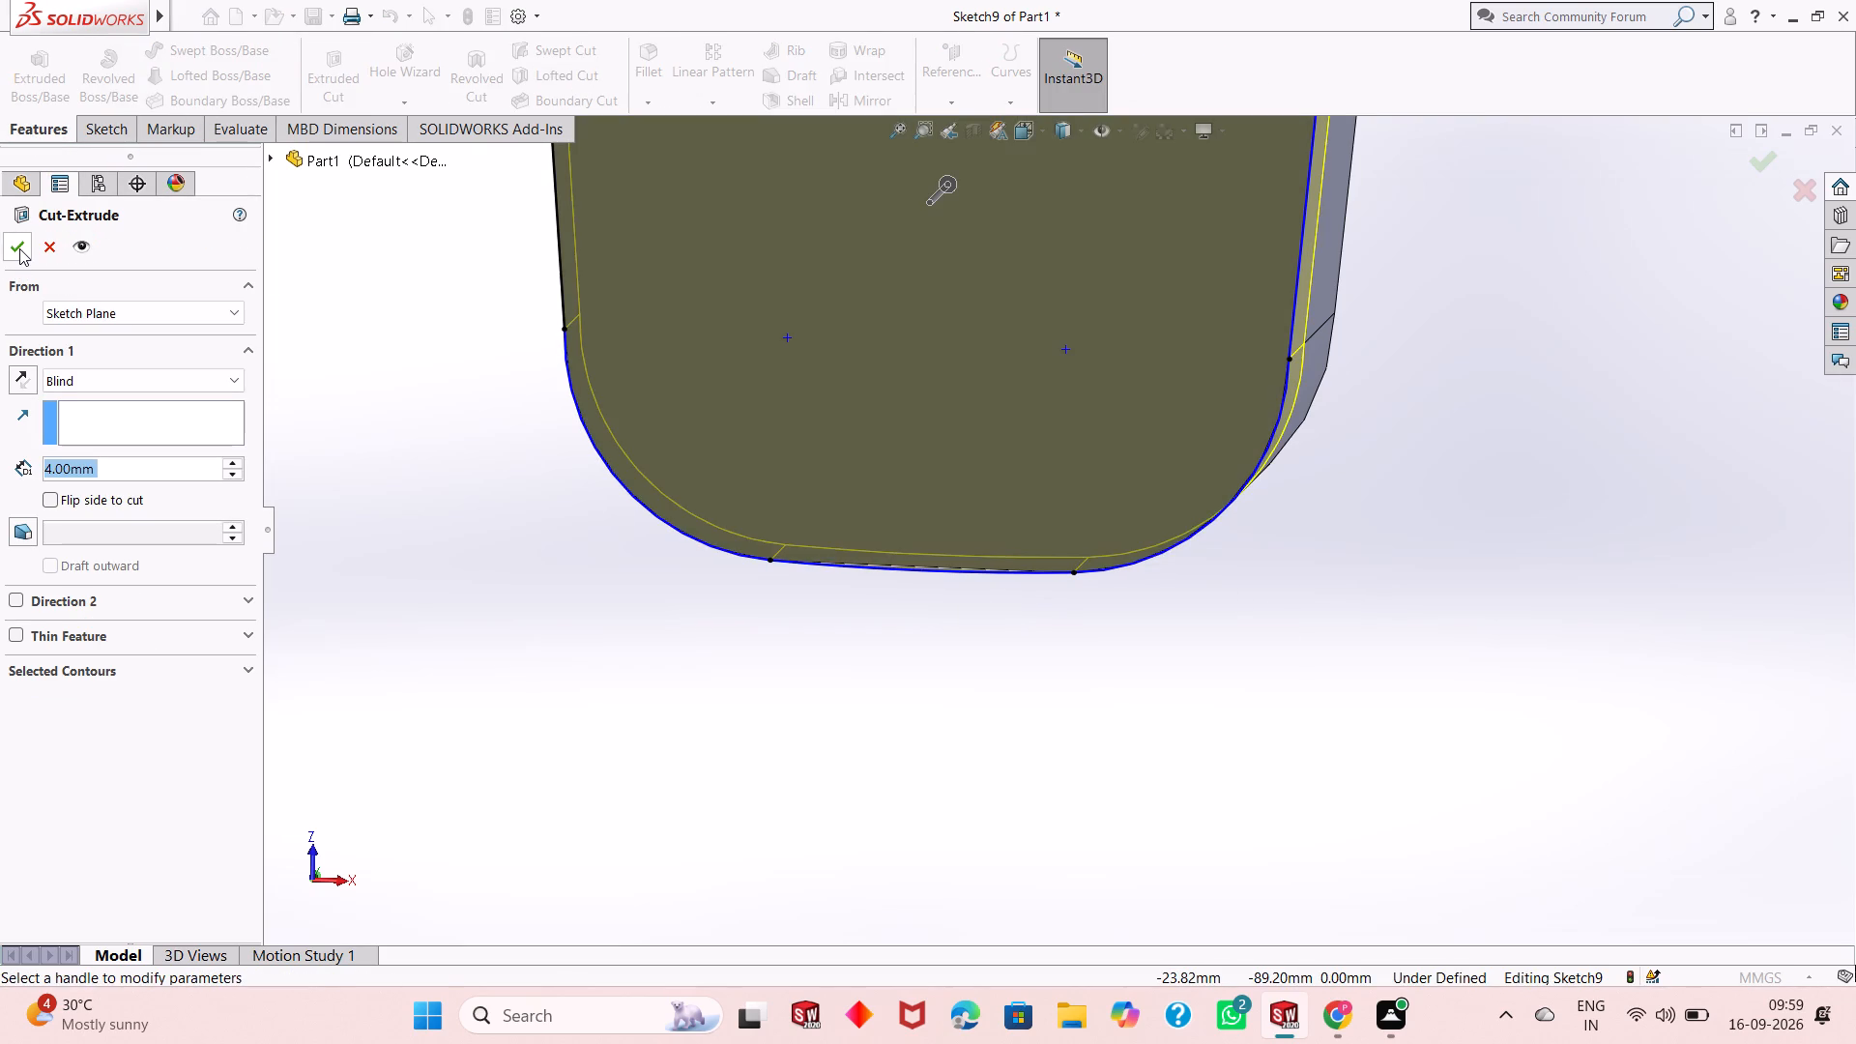
left_click(19, 248)
middle_click_drag(786, 621, 802, 425)
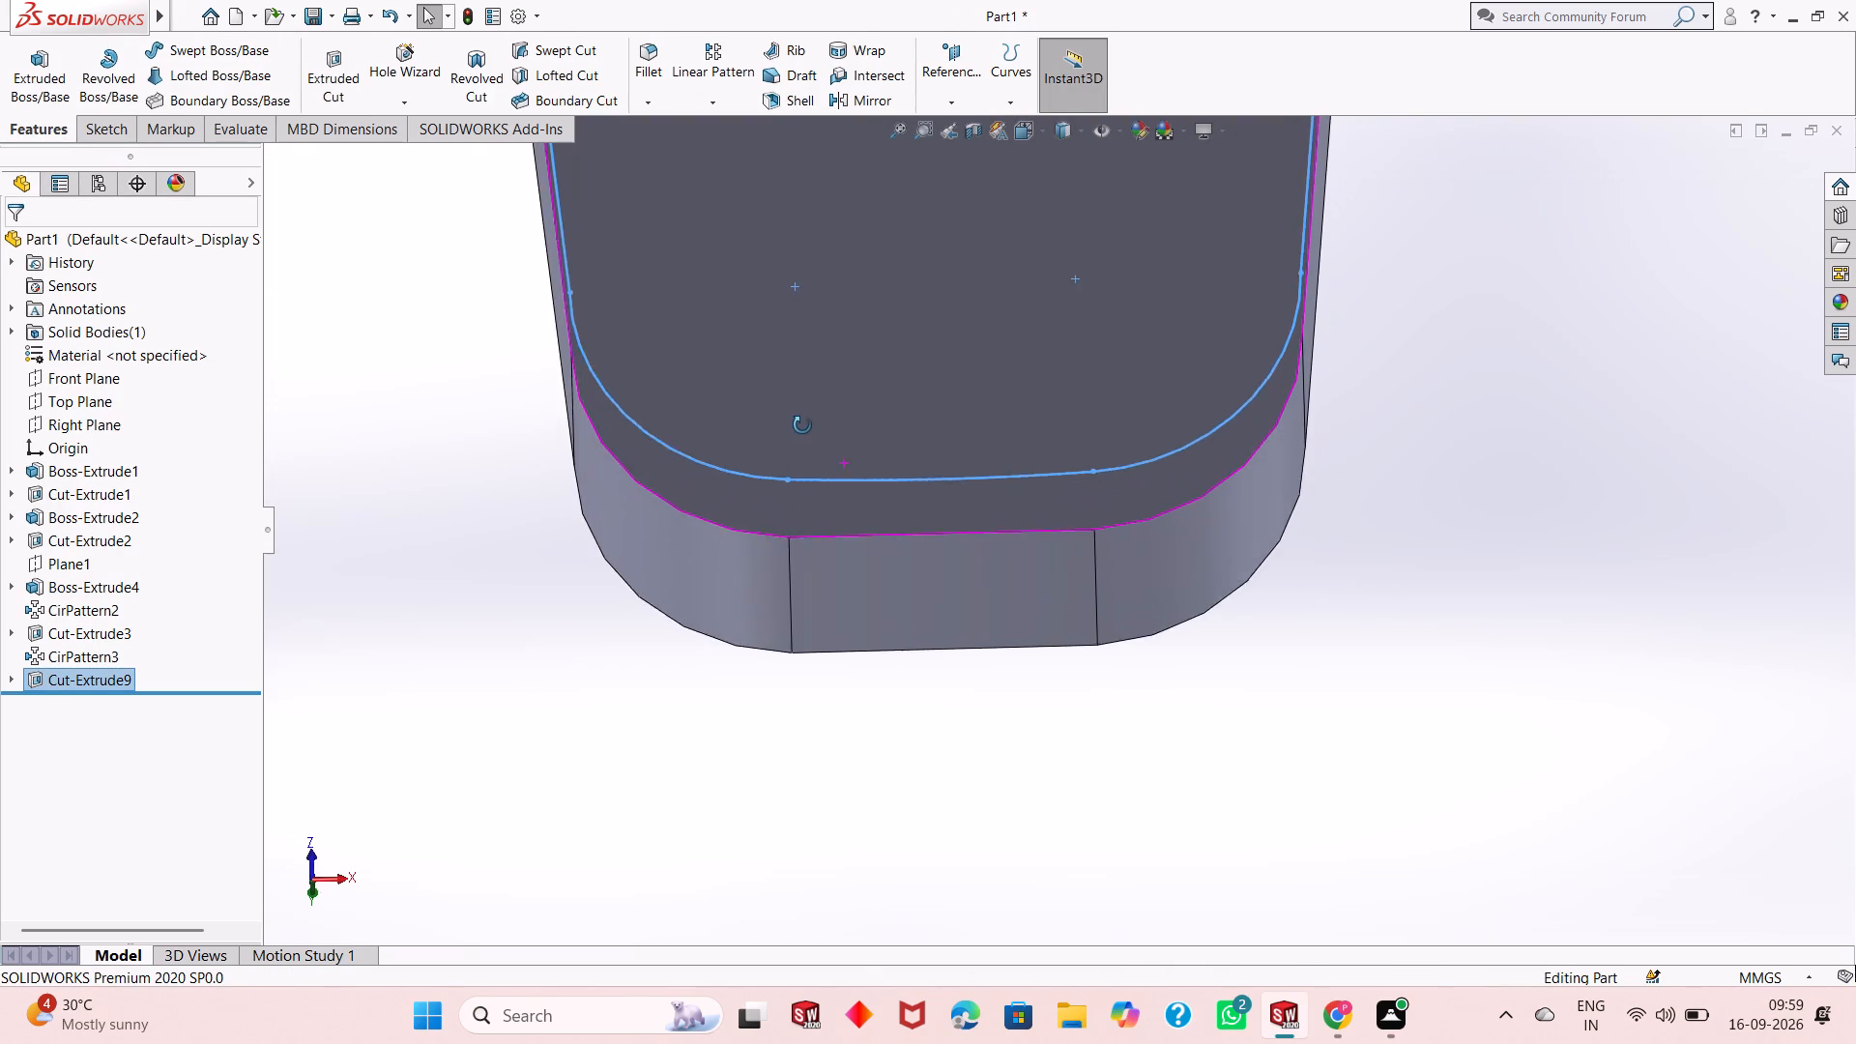
middle_click_drag(802, 425, 802, 424)
scroll(799, 411, "up", 3)
scroll(797, 411, "down", 2)
scroll(797, 411, "up", 2)
key("Escape")
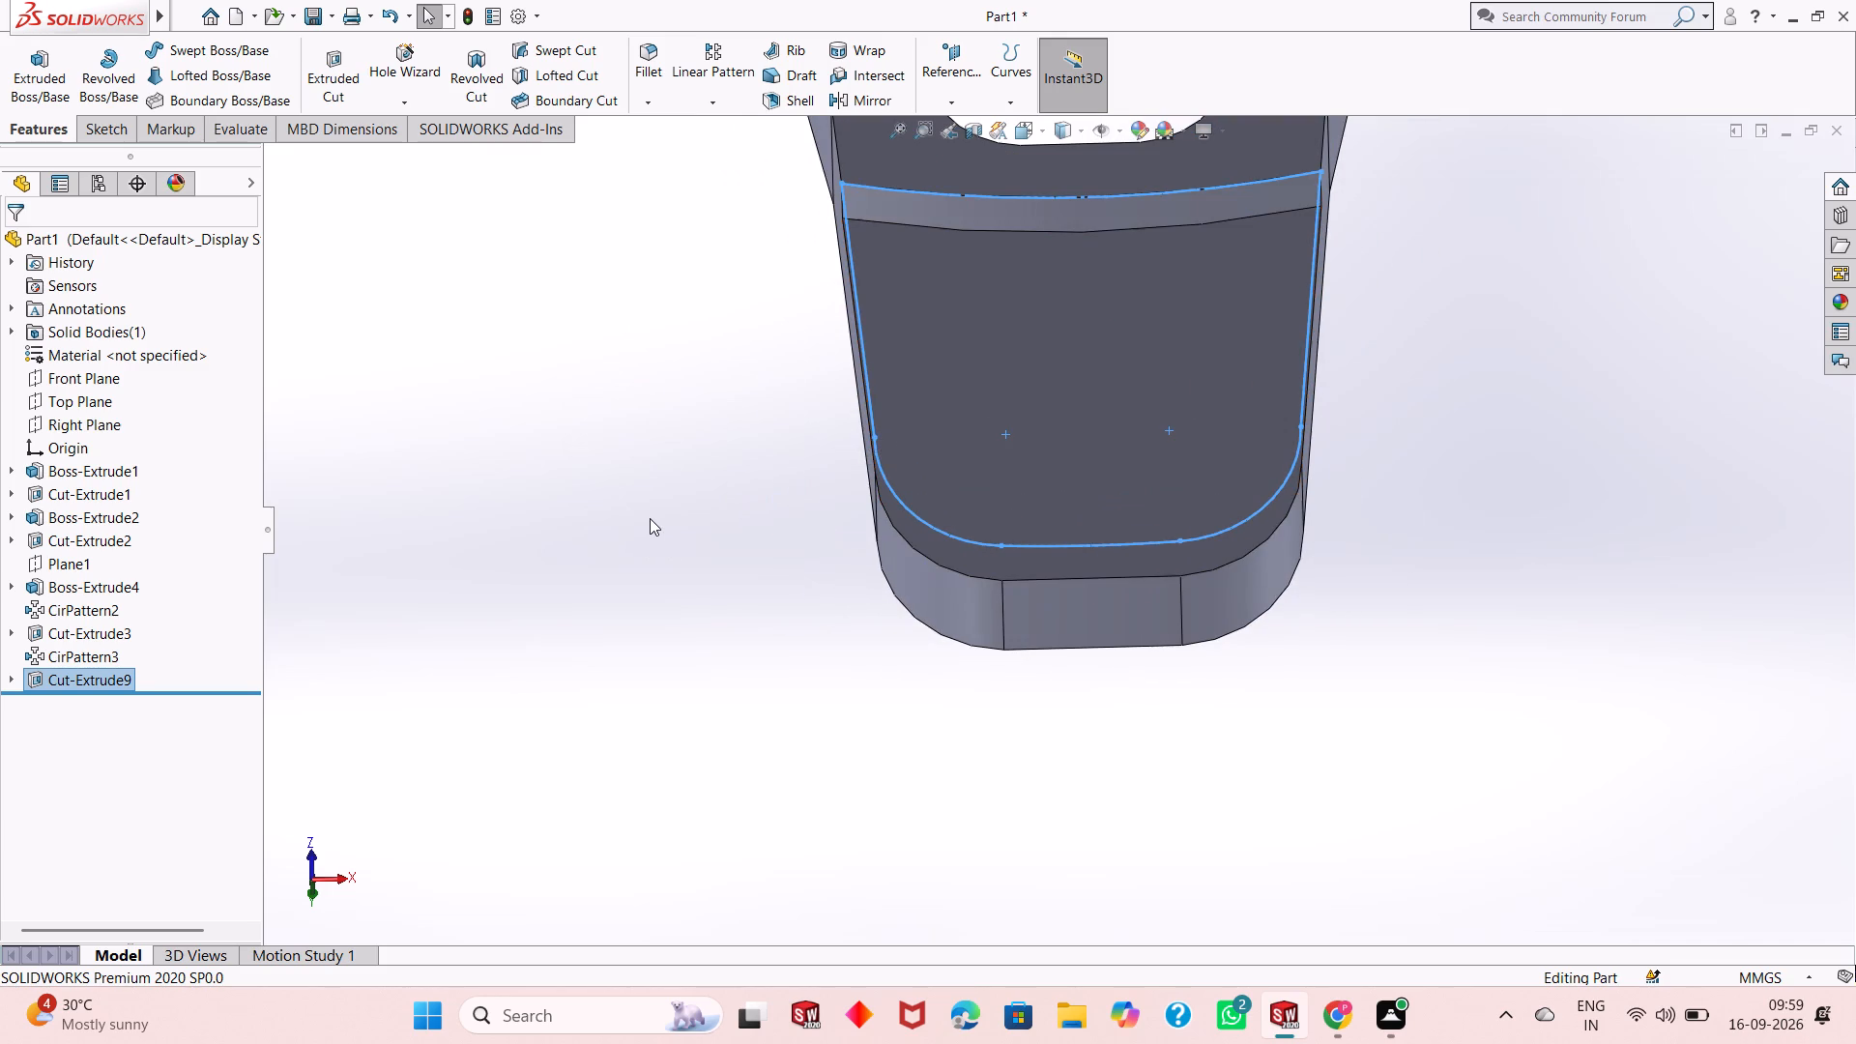
key("Escape")
scroll(1254, 338, "down", 3)
scroll(1172, 406, "up", 3)
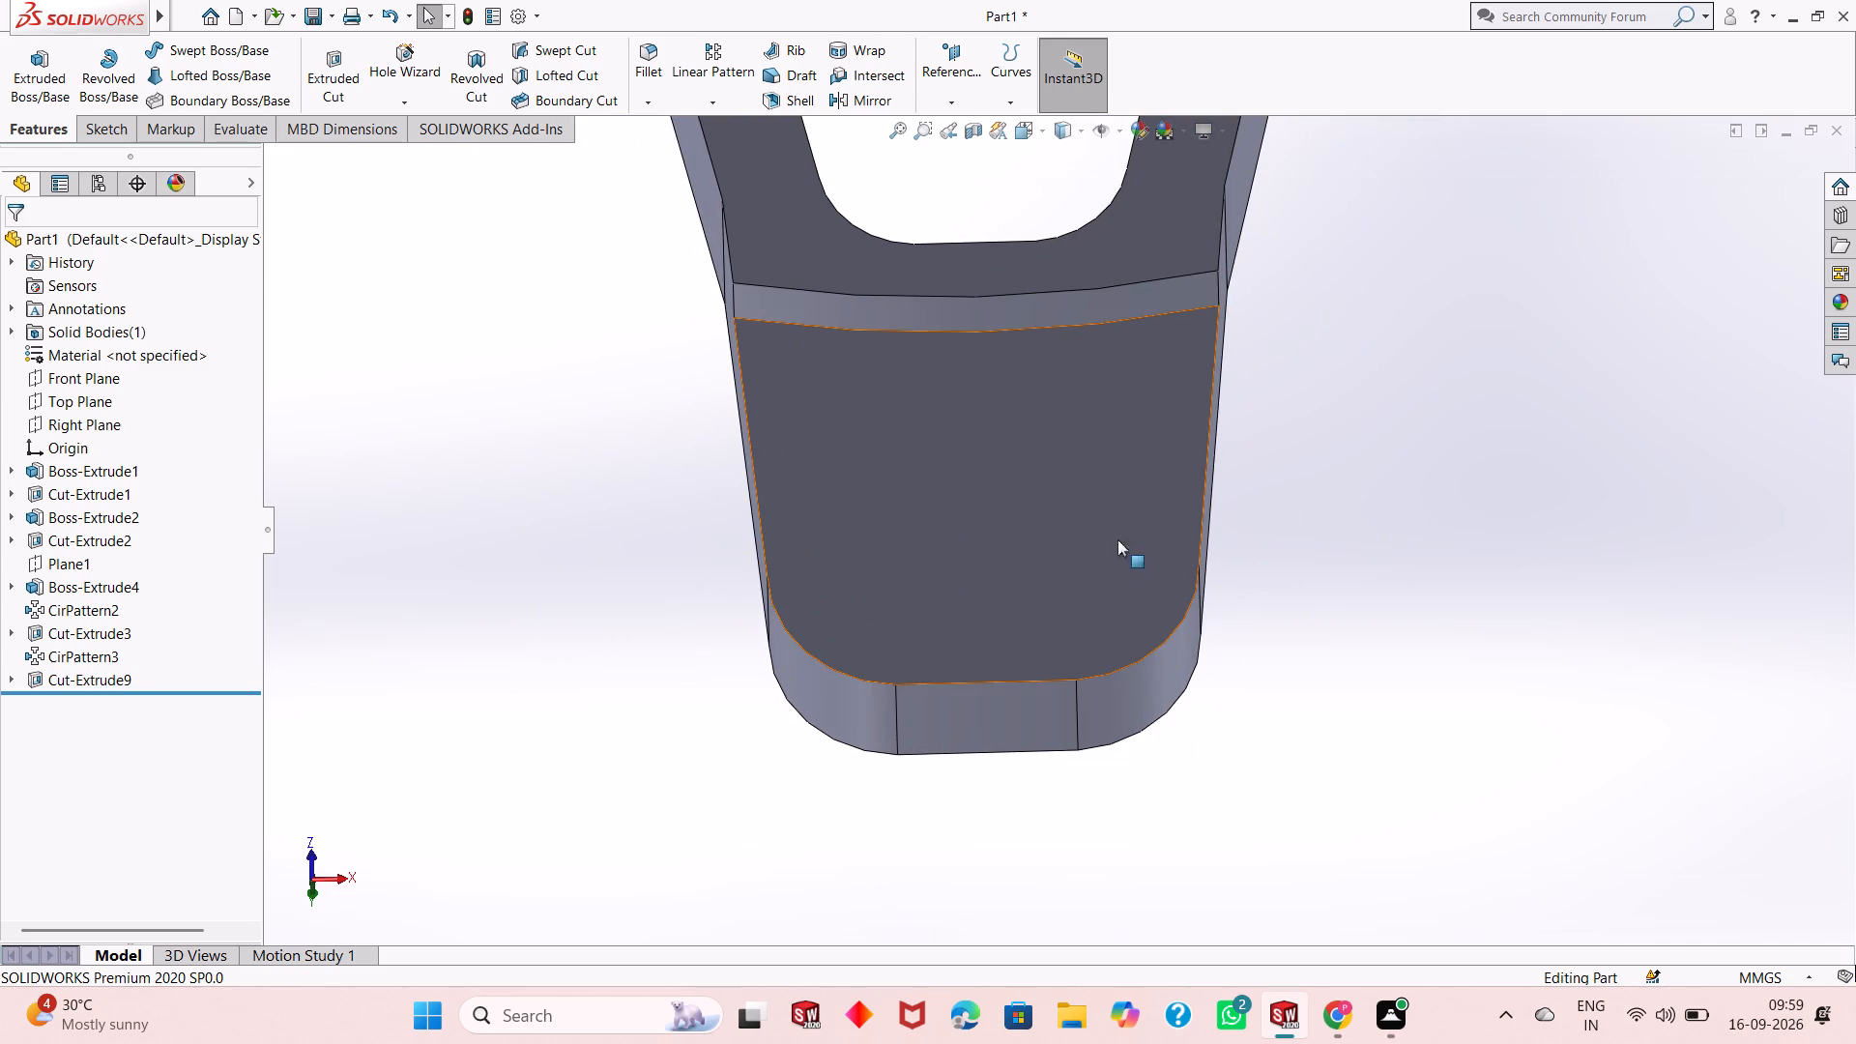
Sketch a circle of about 2.53 mm radius, concentric with the 12 mm recess, on its floor at the stepped arm's end.
middle_click_drag(1228, 508, 1111, 453)
middle_click_drag(1059, 426, 731, 238)
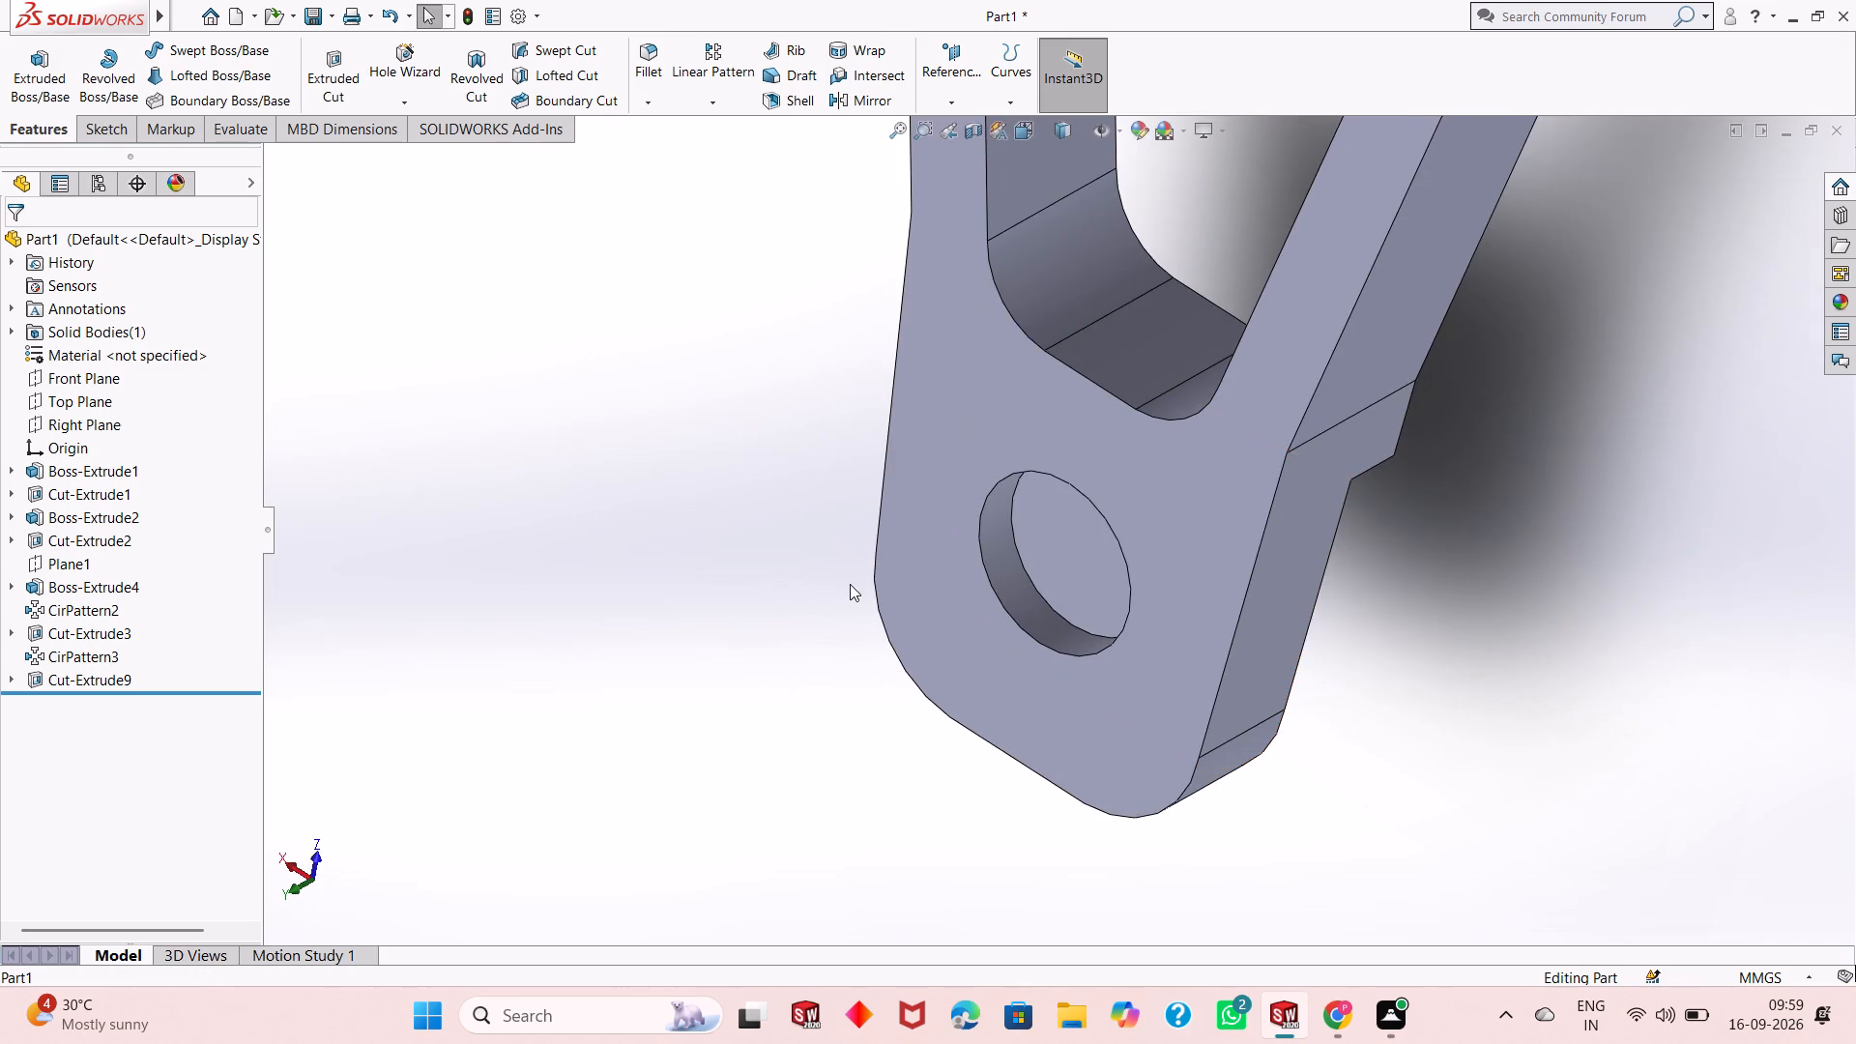
middle_click_drag(858, 572, 880, 420)
left_click(1091, 470)
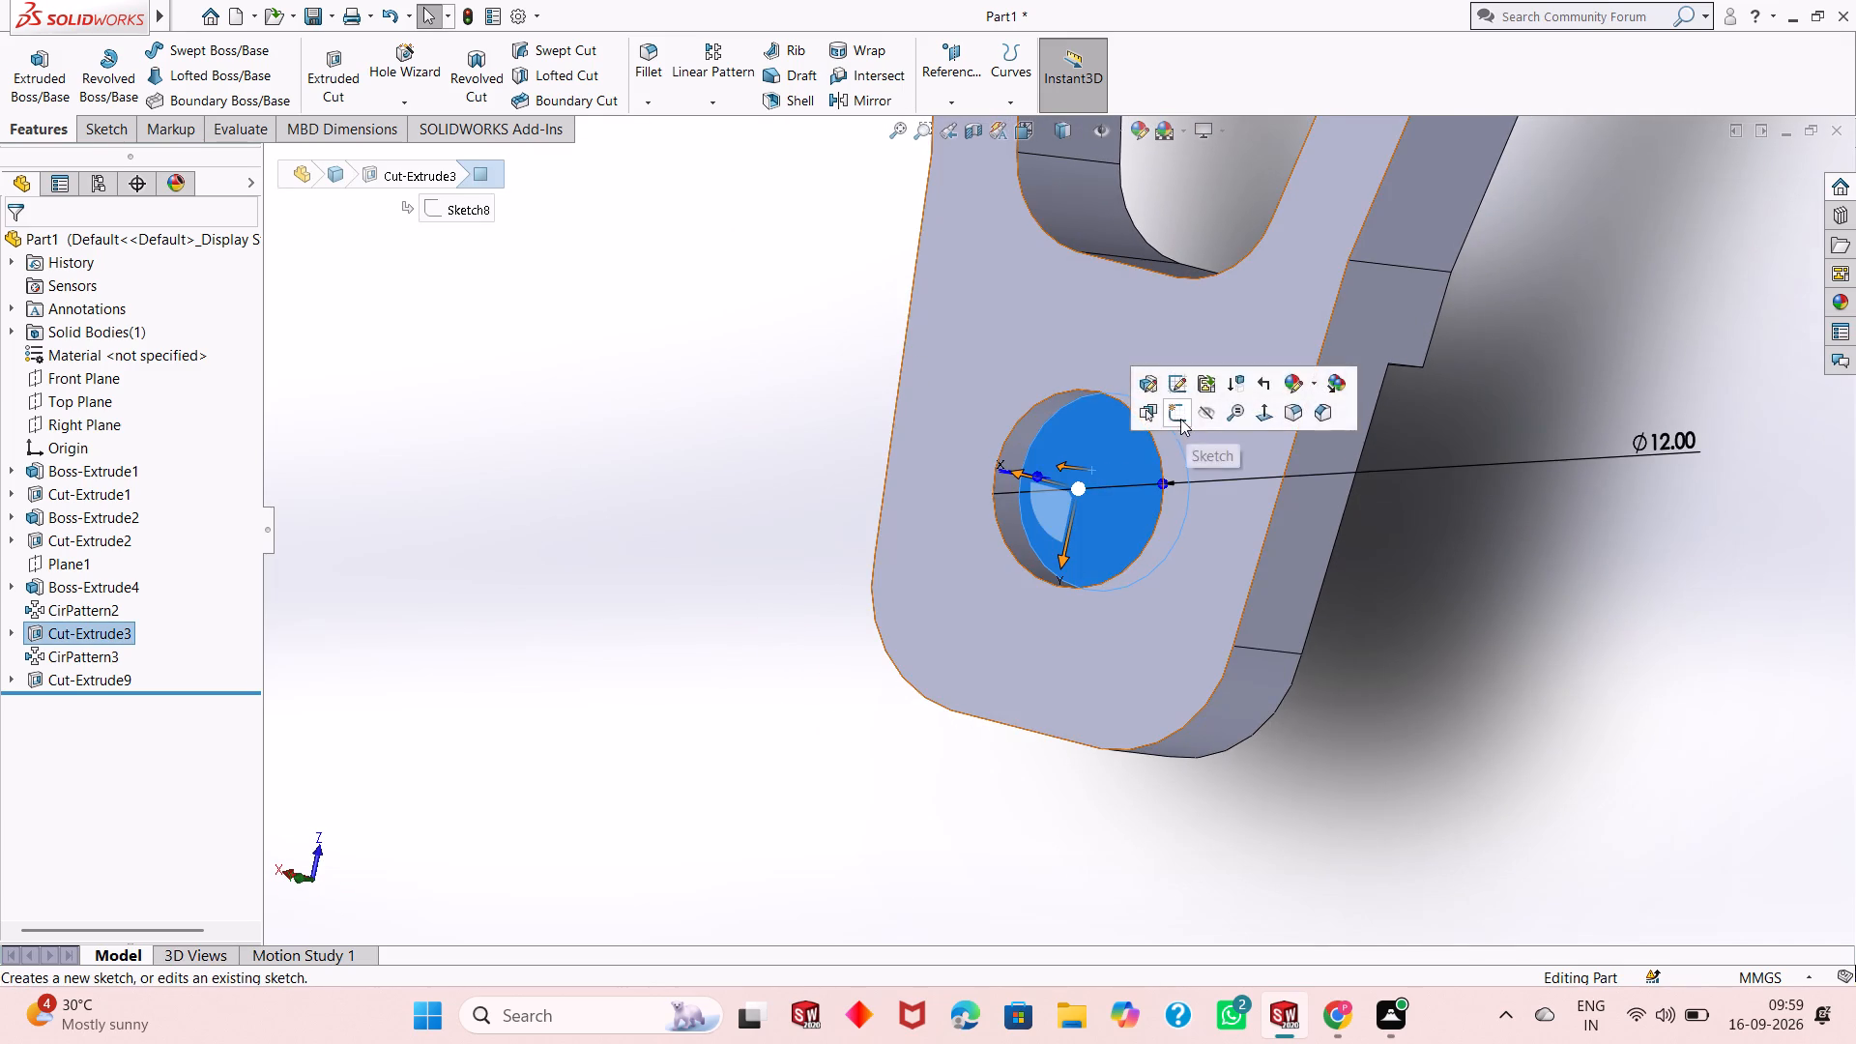
left_click(1180, 419)
key("c")
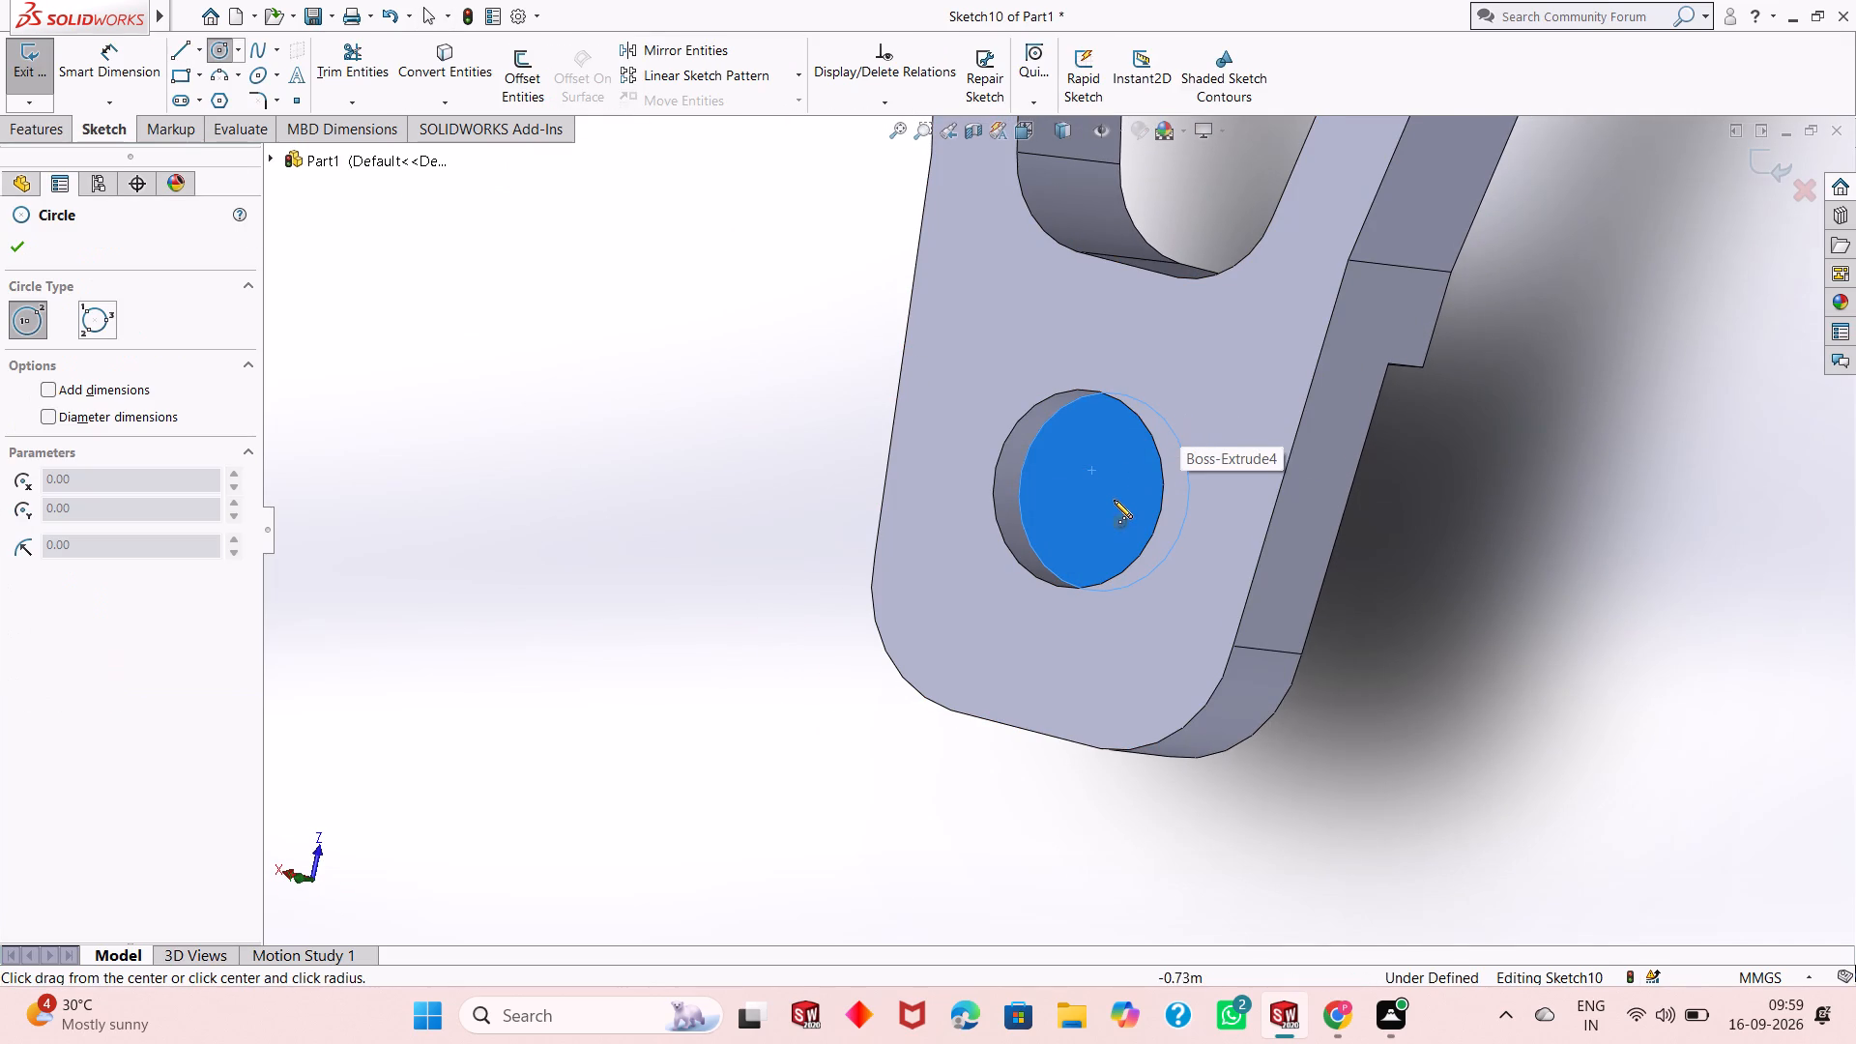
middle_click_drag(1112, 504, 1162, 508)
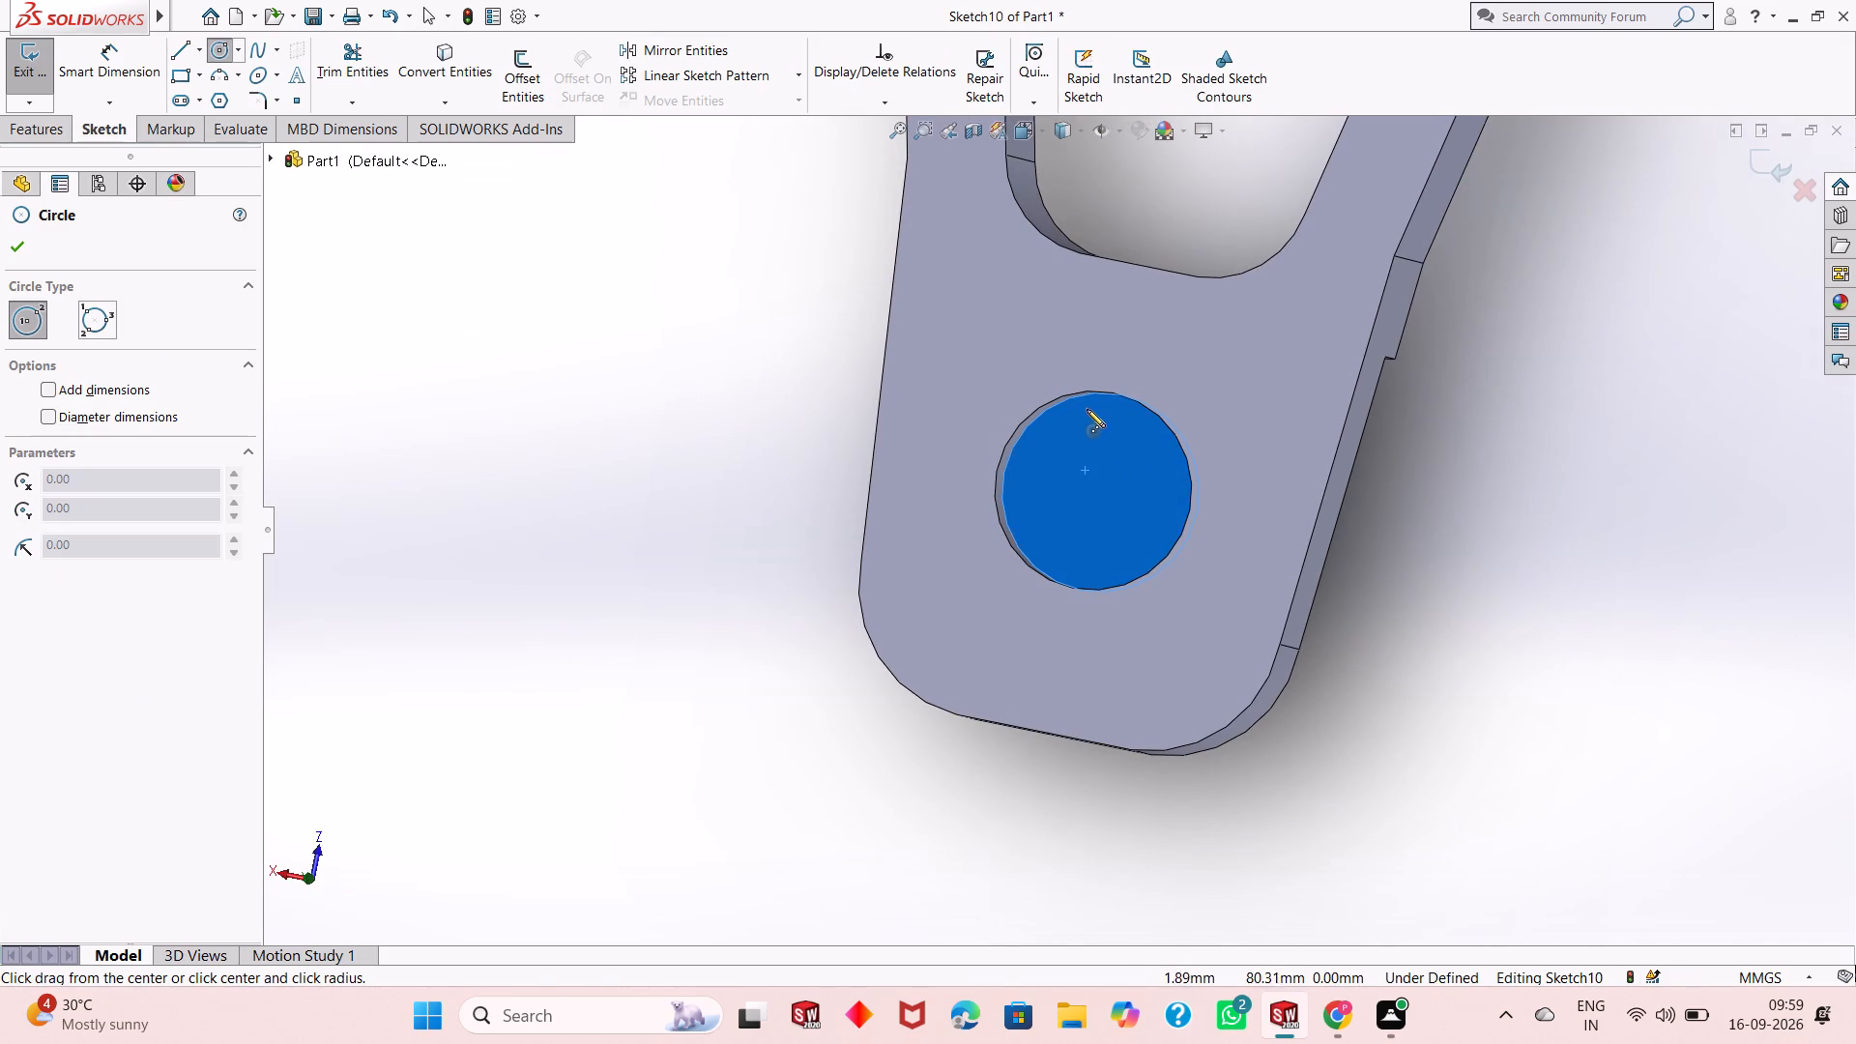
left_click(1102, 492)
left_click(1133, 466)
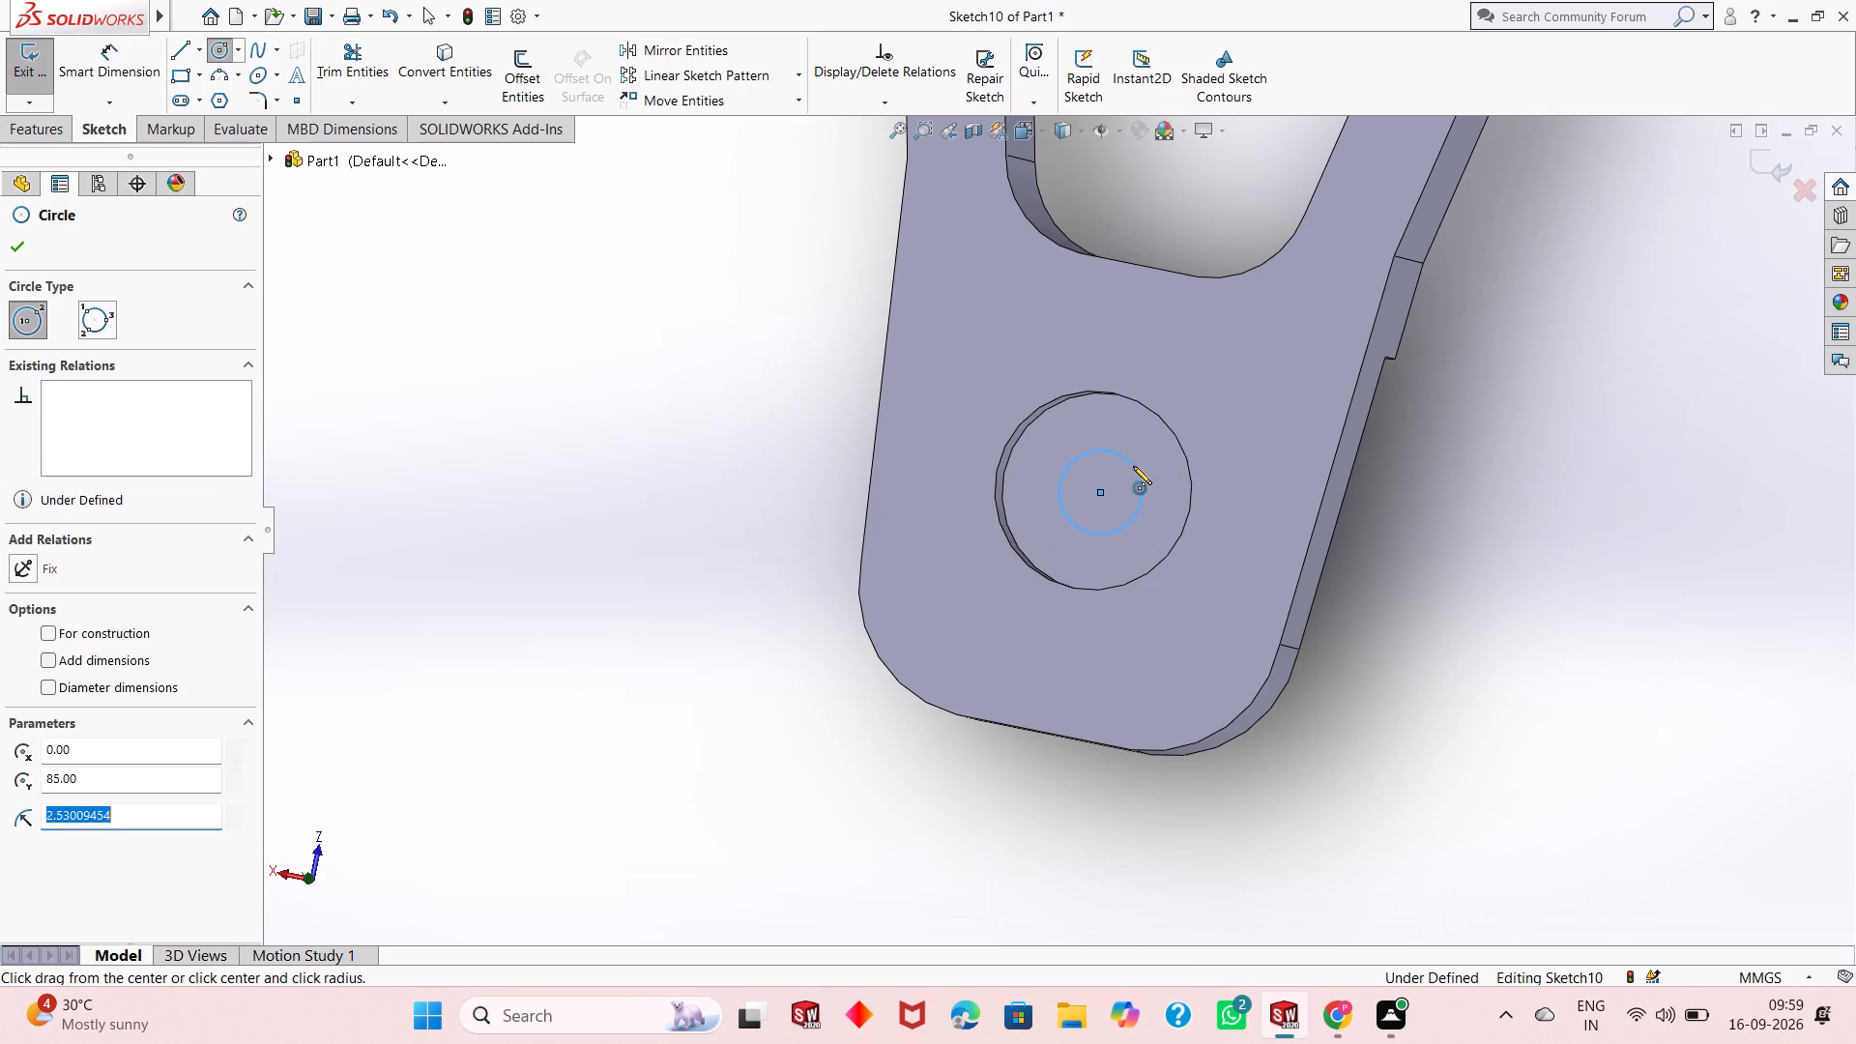
right_click(1133, 466)
left_click(1171, 470)
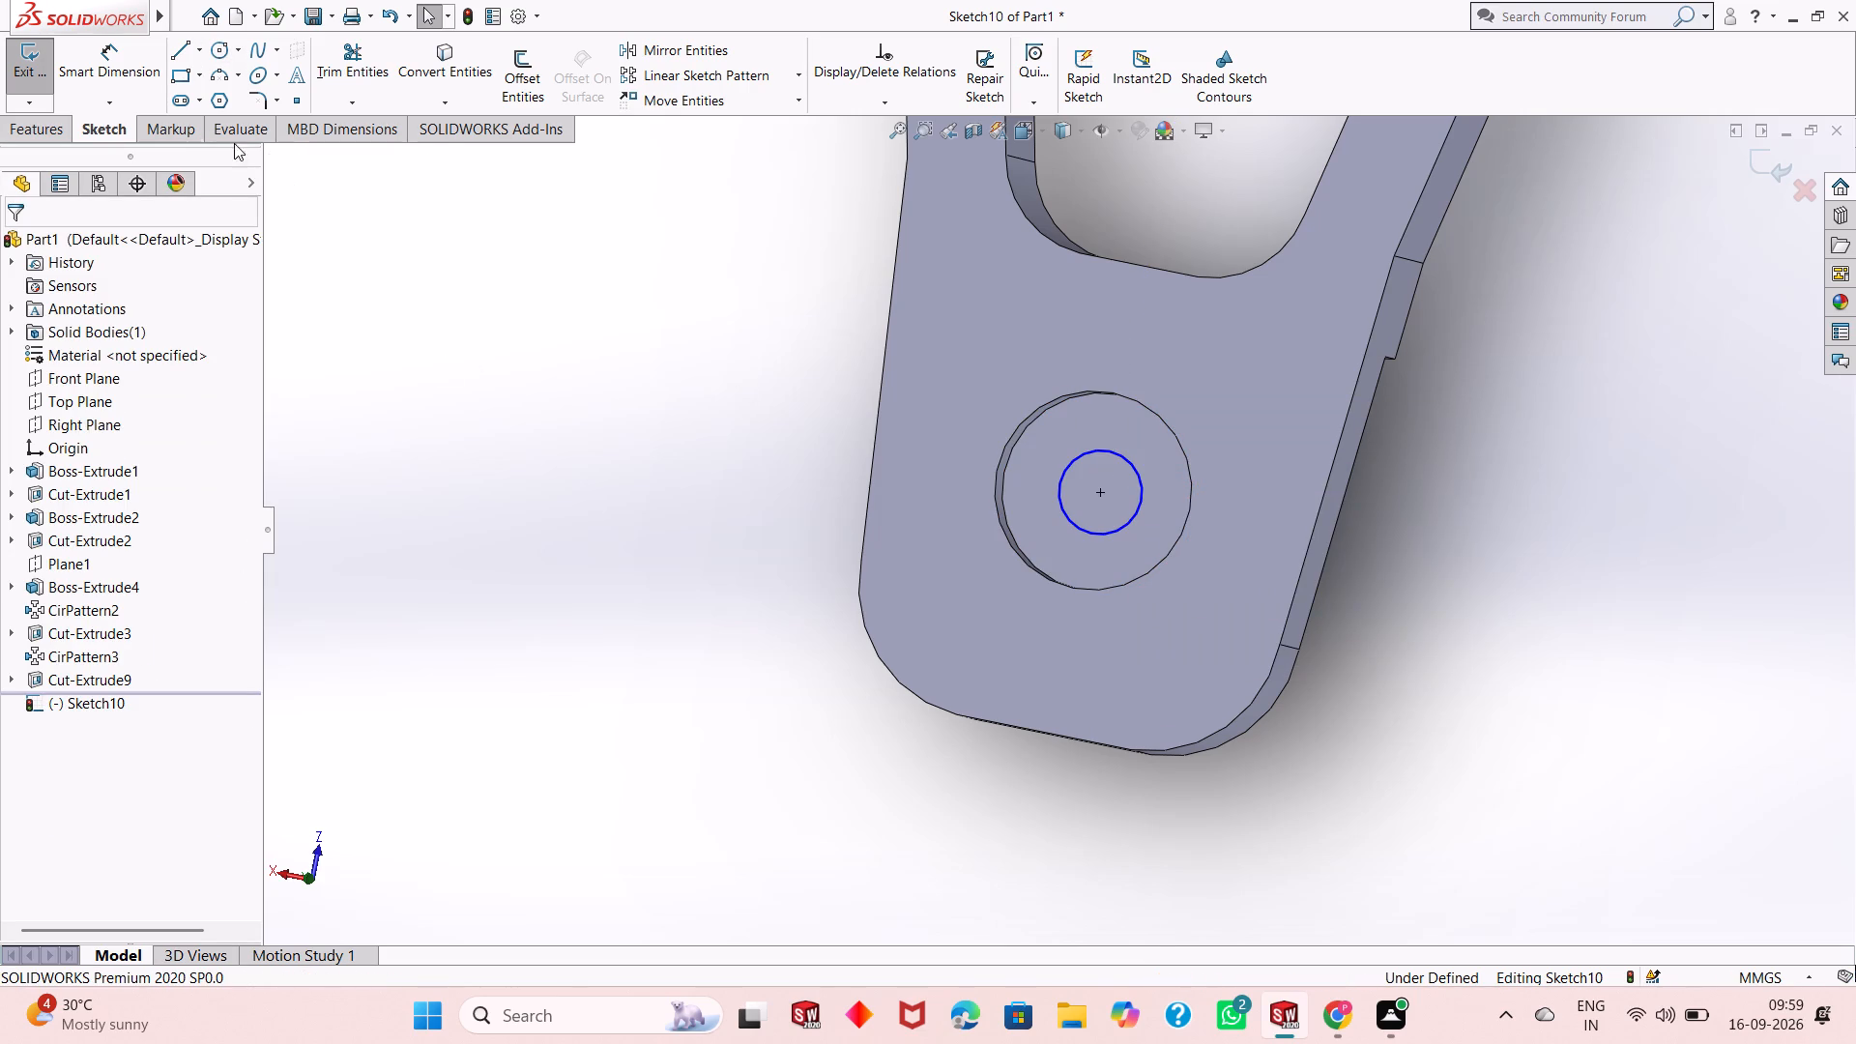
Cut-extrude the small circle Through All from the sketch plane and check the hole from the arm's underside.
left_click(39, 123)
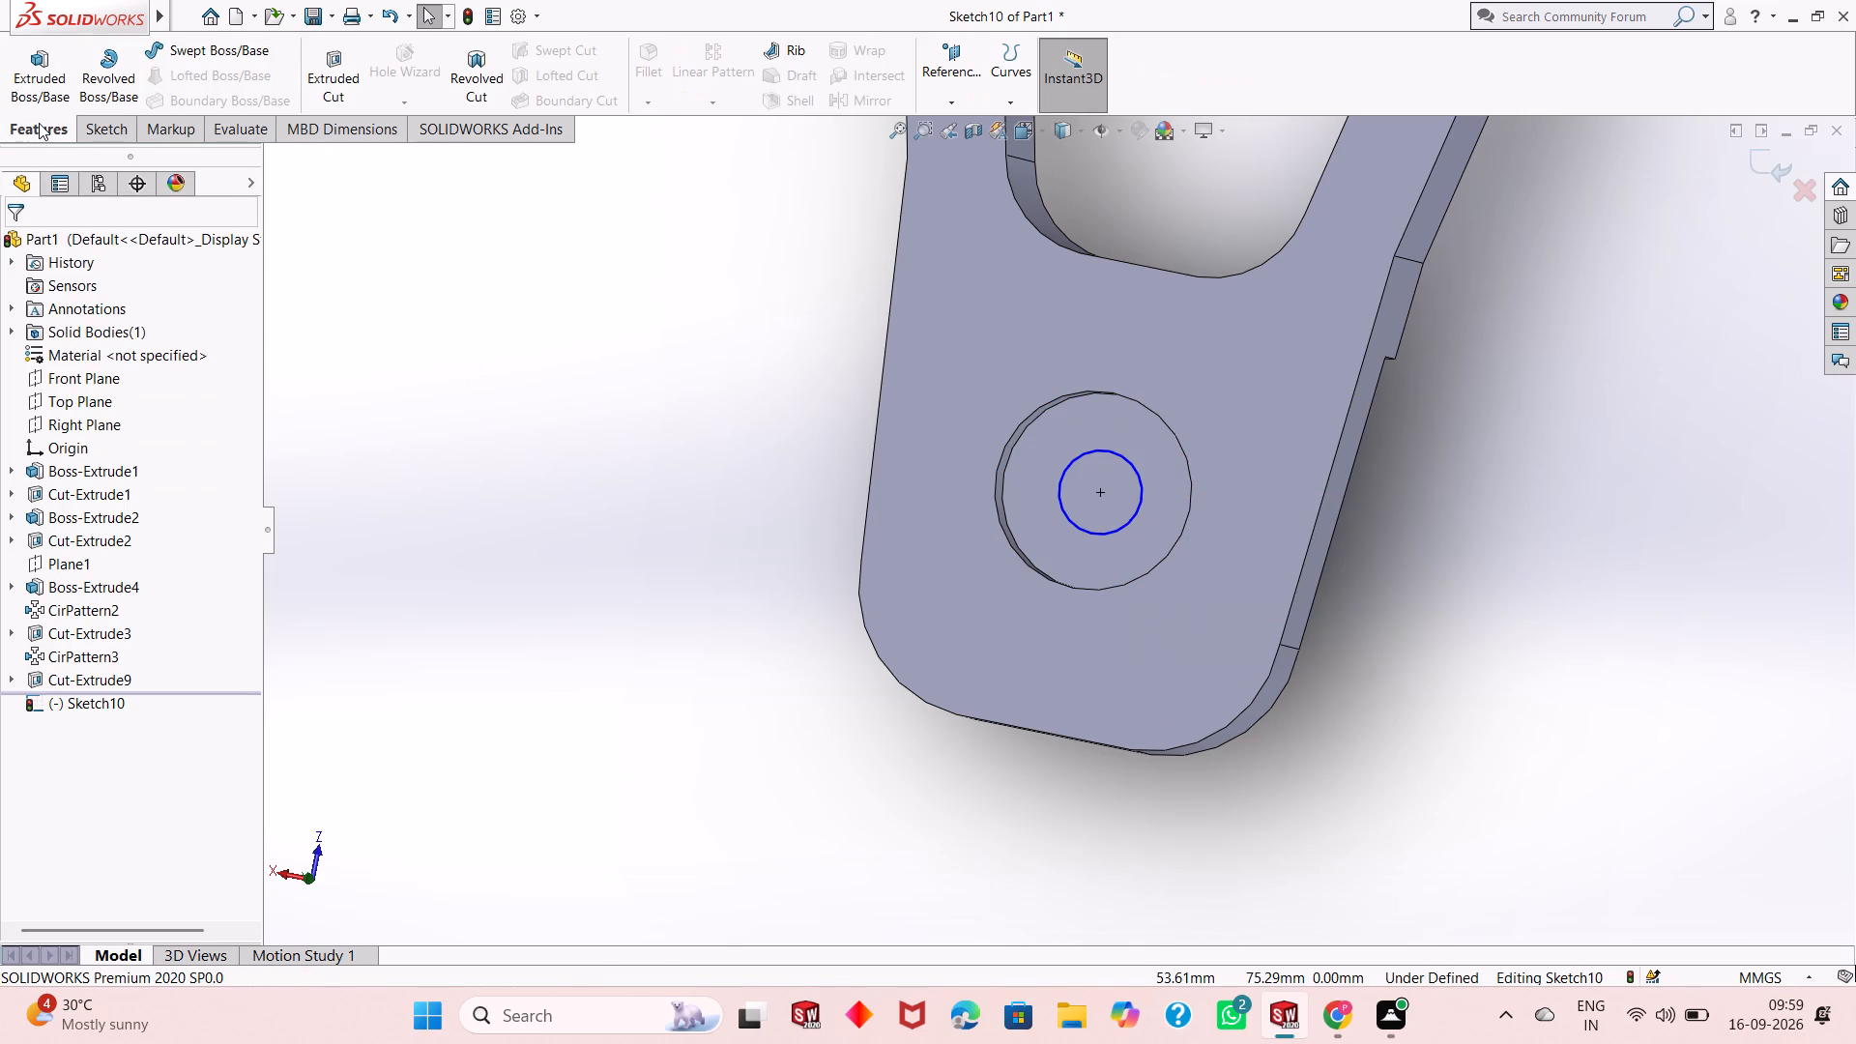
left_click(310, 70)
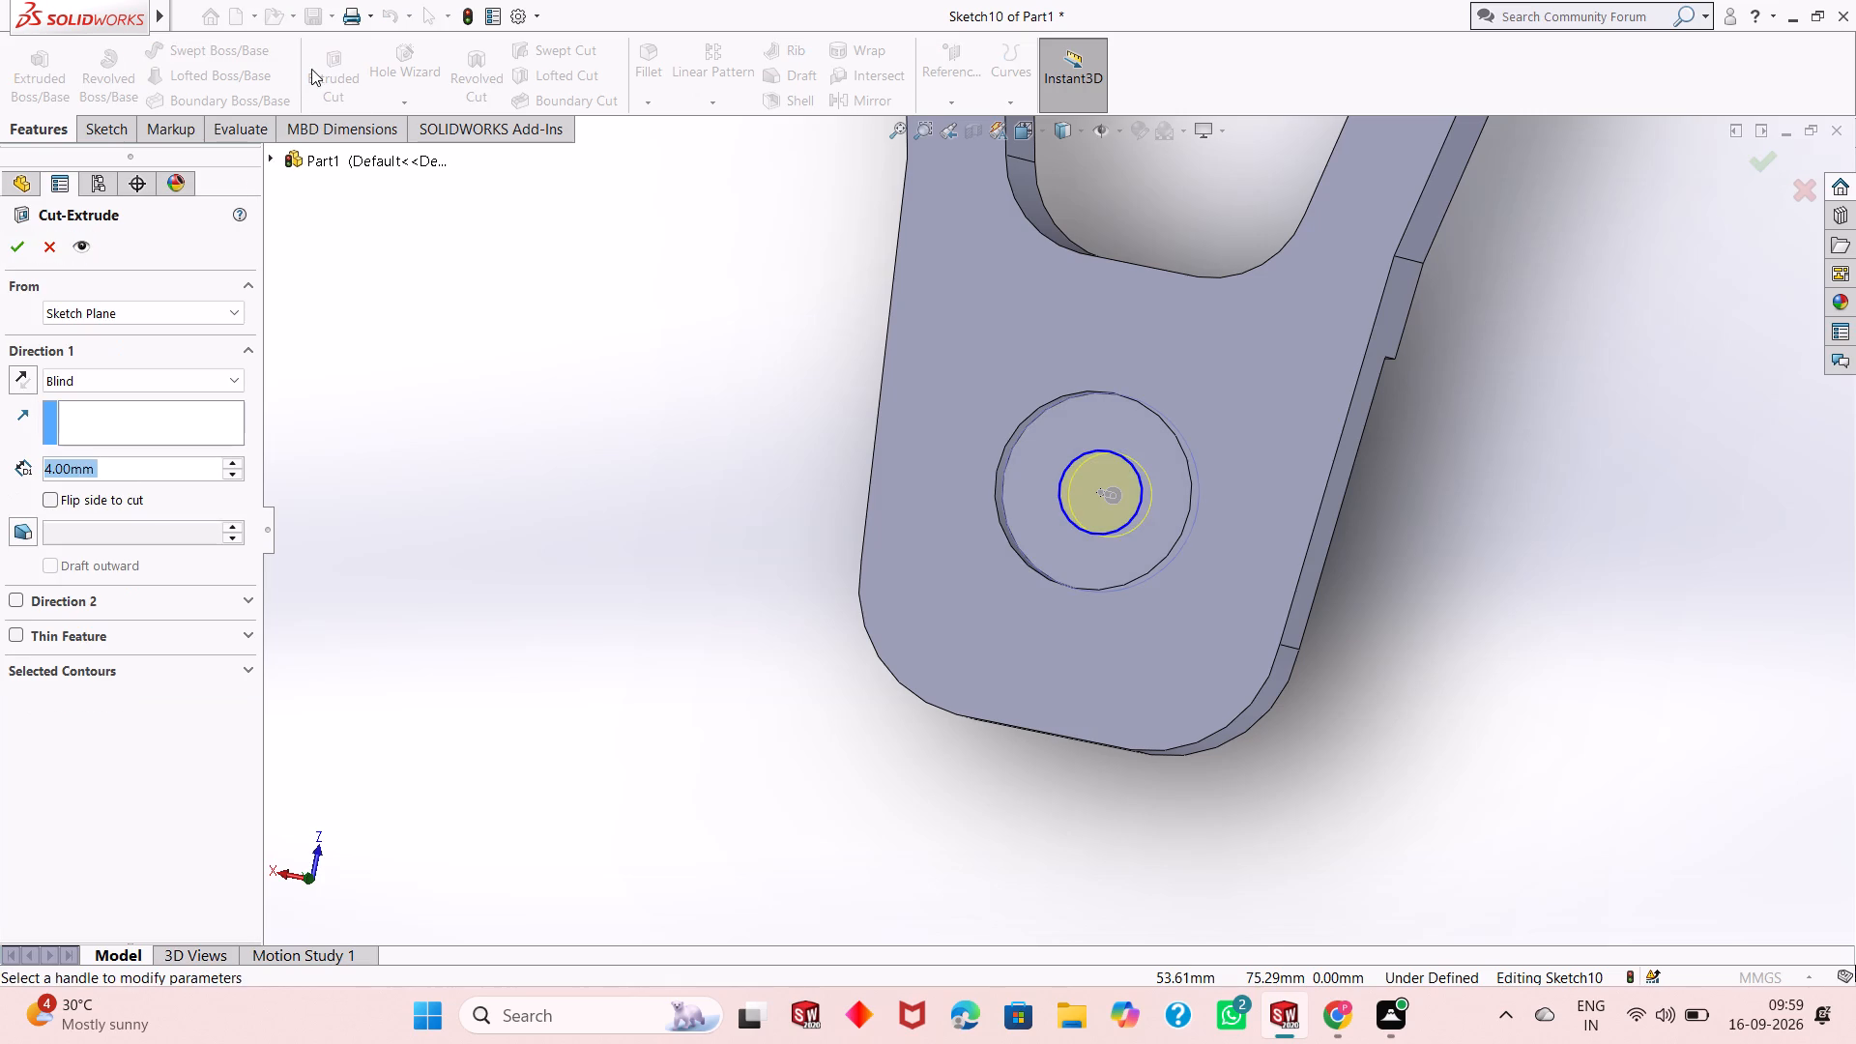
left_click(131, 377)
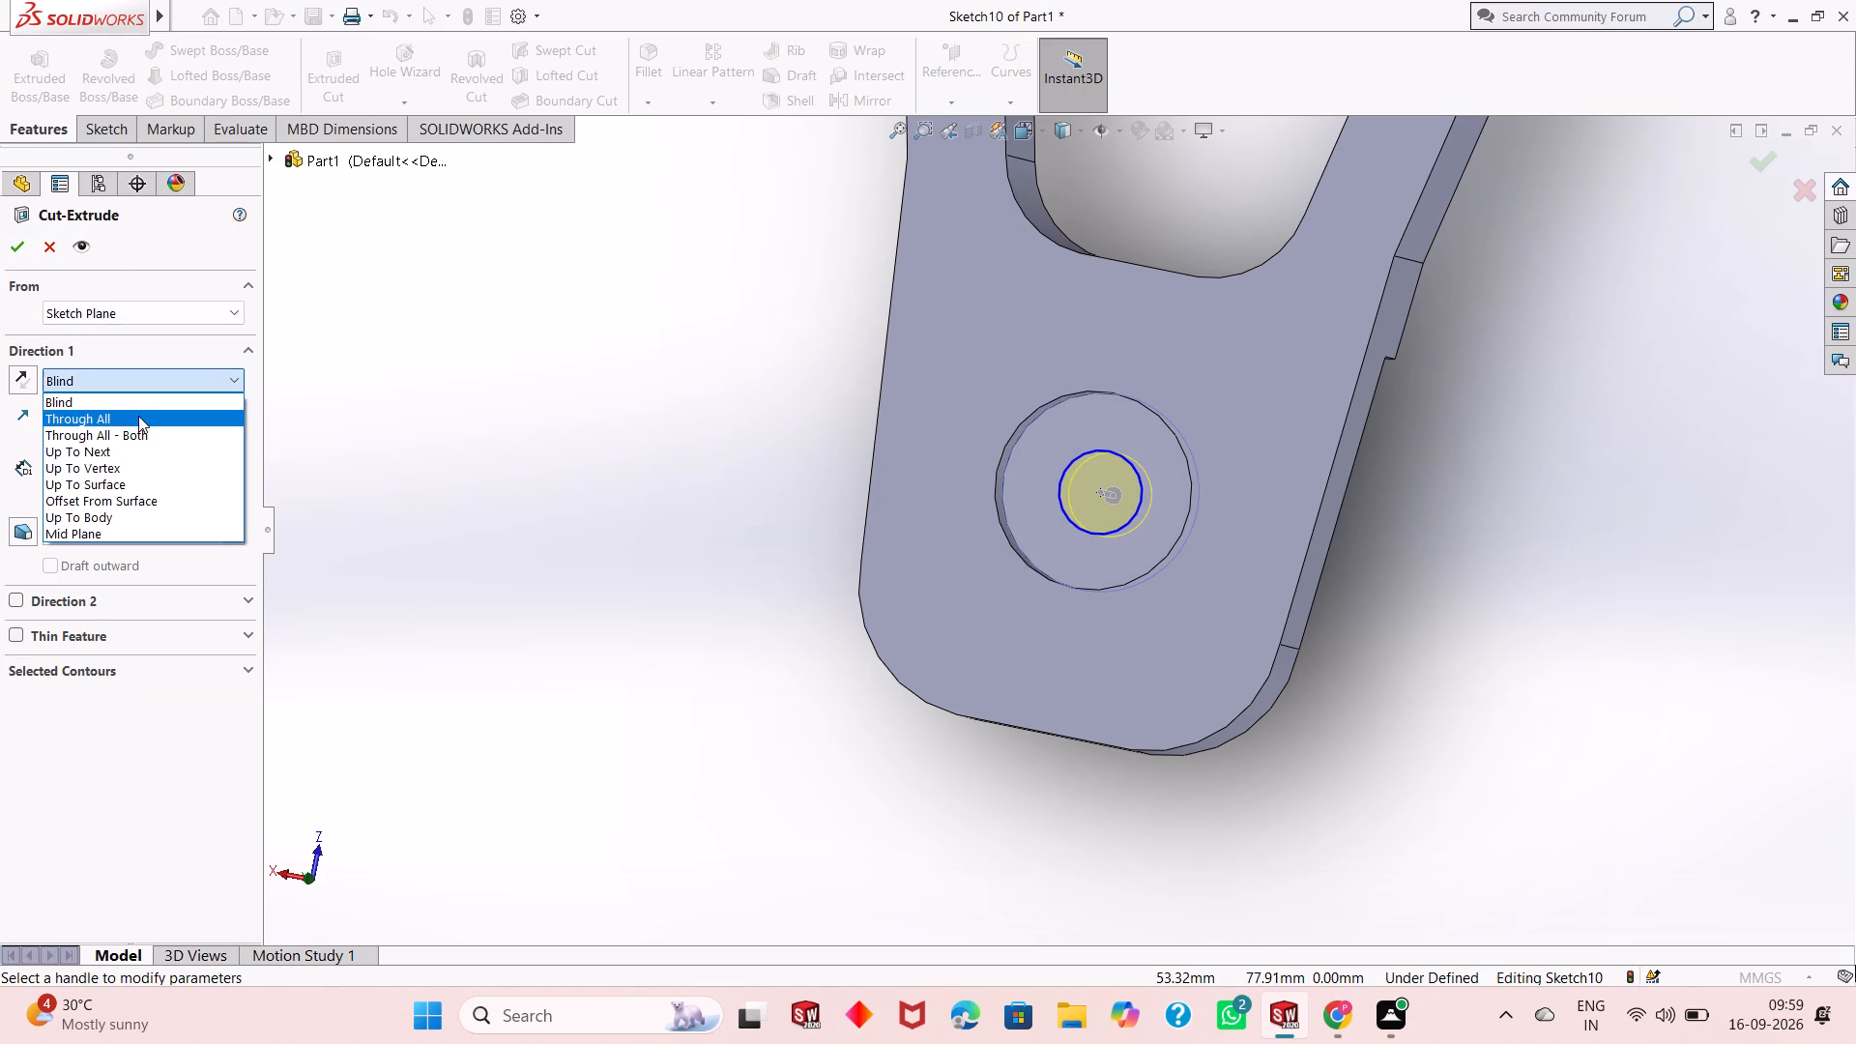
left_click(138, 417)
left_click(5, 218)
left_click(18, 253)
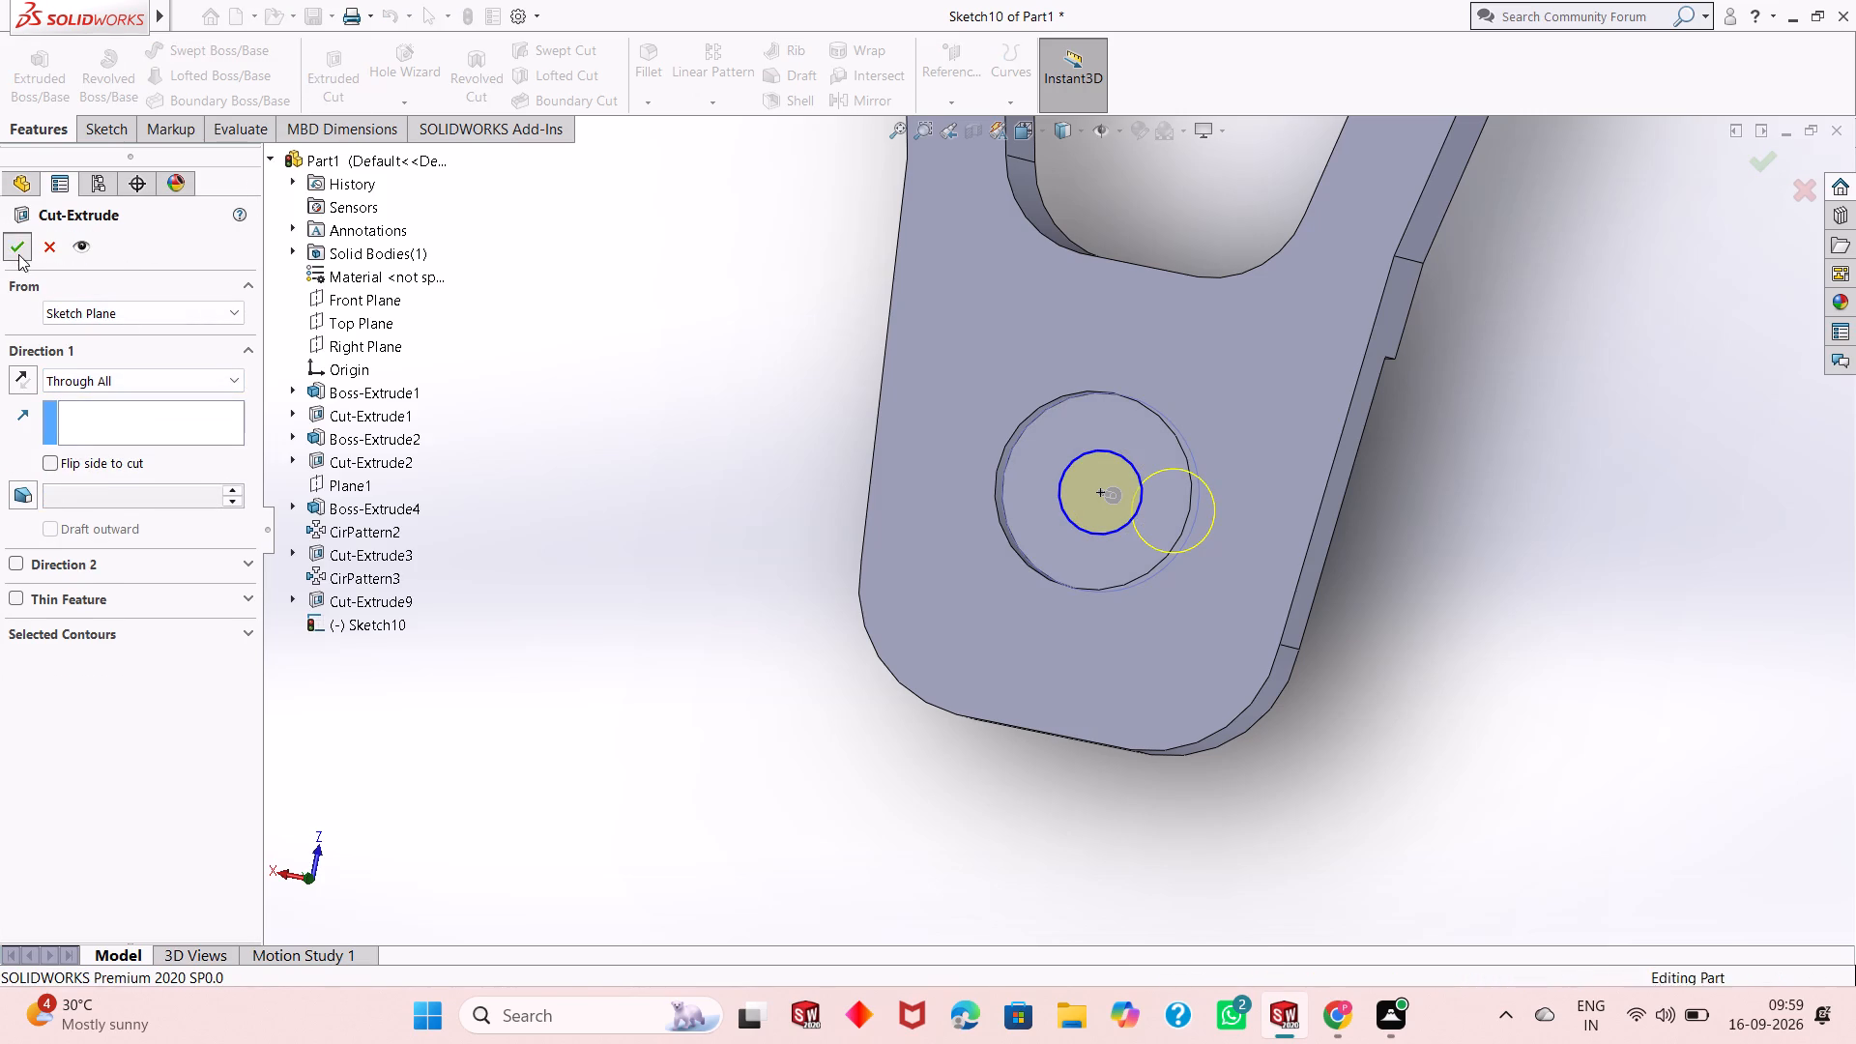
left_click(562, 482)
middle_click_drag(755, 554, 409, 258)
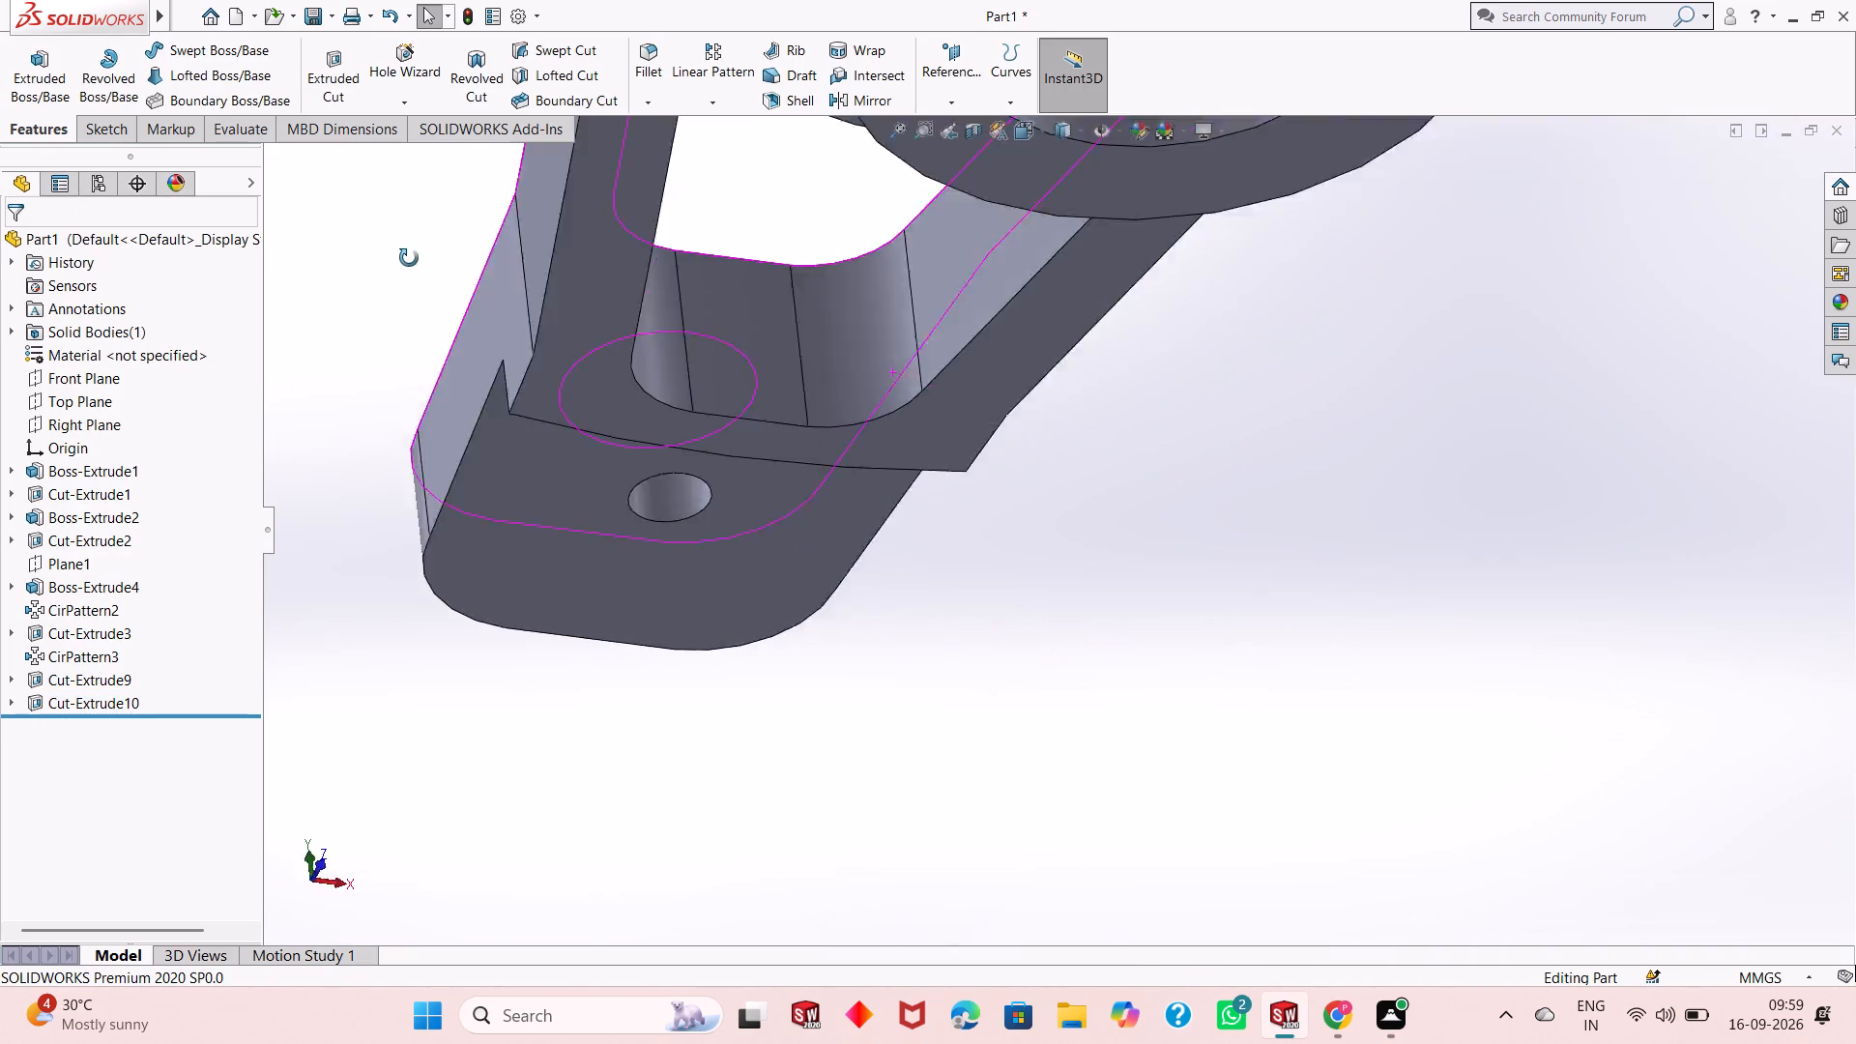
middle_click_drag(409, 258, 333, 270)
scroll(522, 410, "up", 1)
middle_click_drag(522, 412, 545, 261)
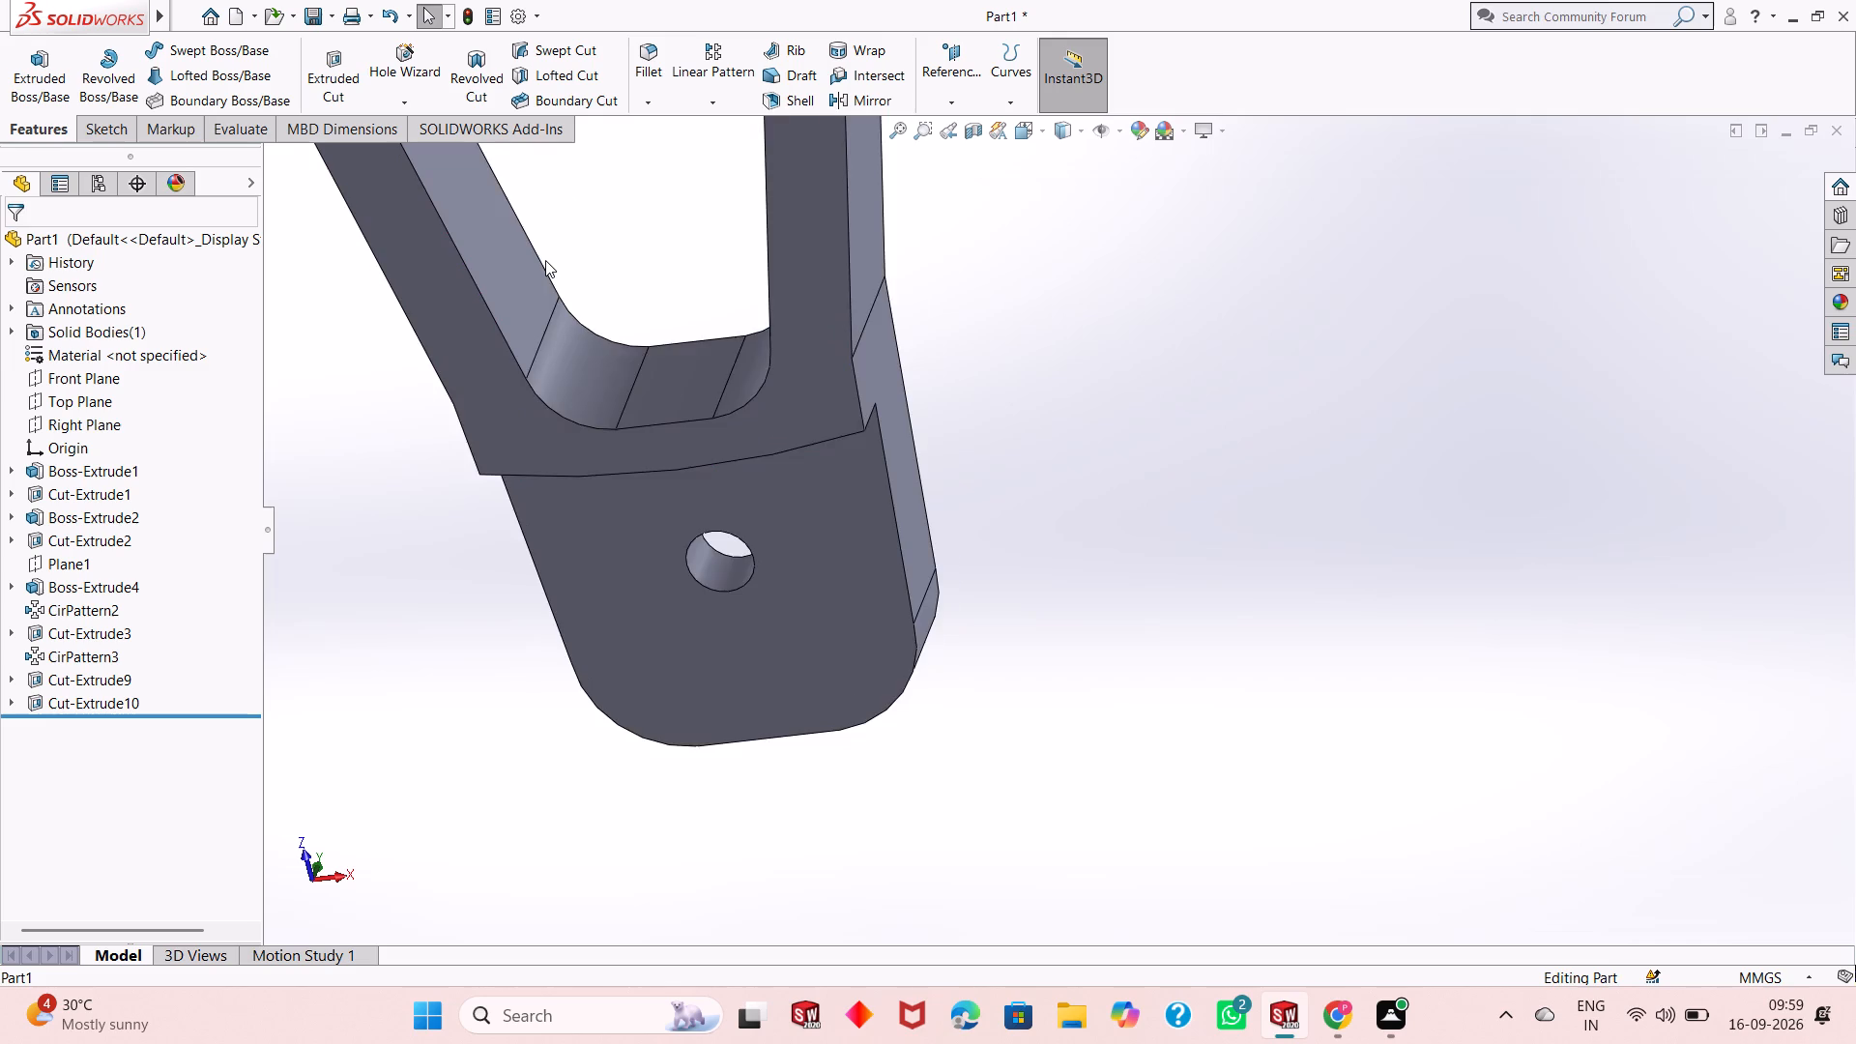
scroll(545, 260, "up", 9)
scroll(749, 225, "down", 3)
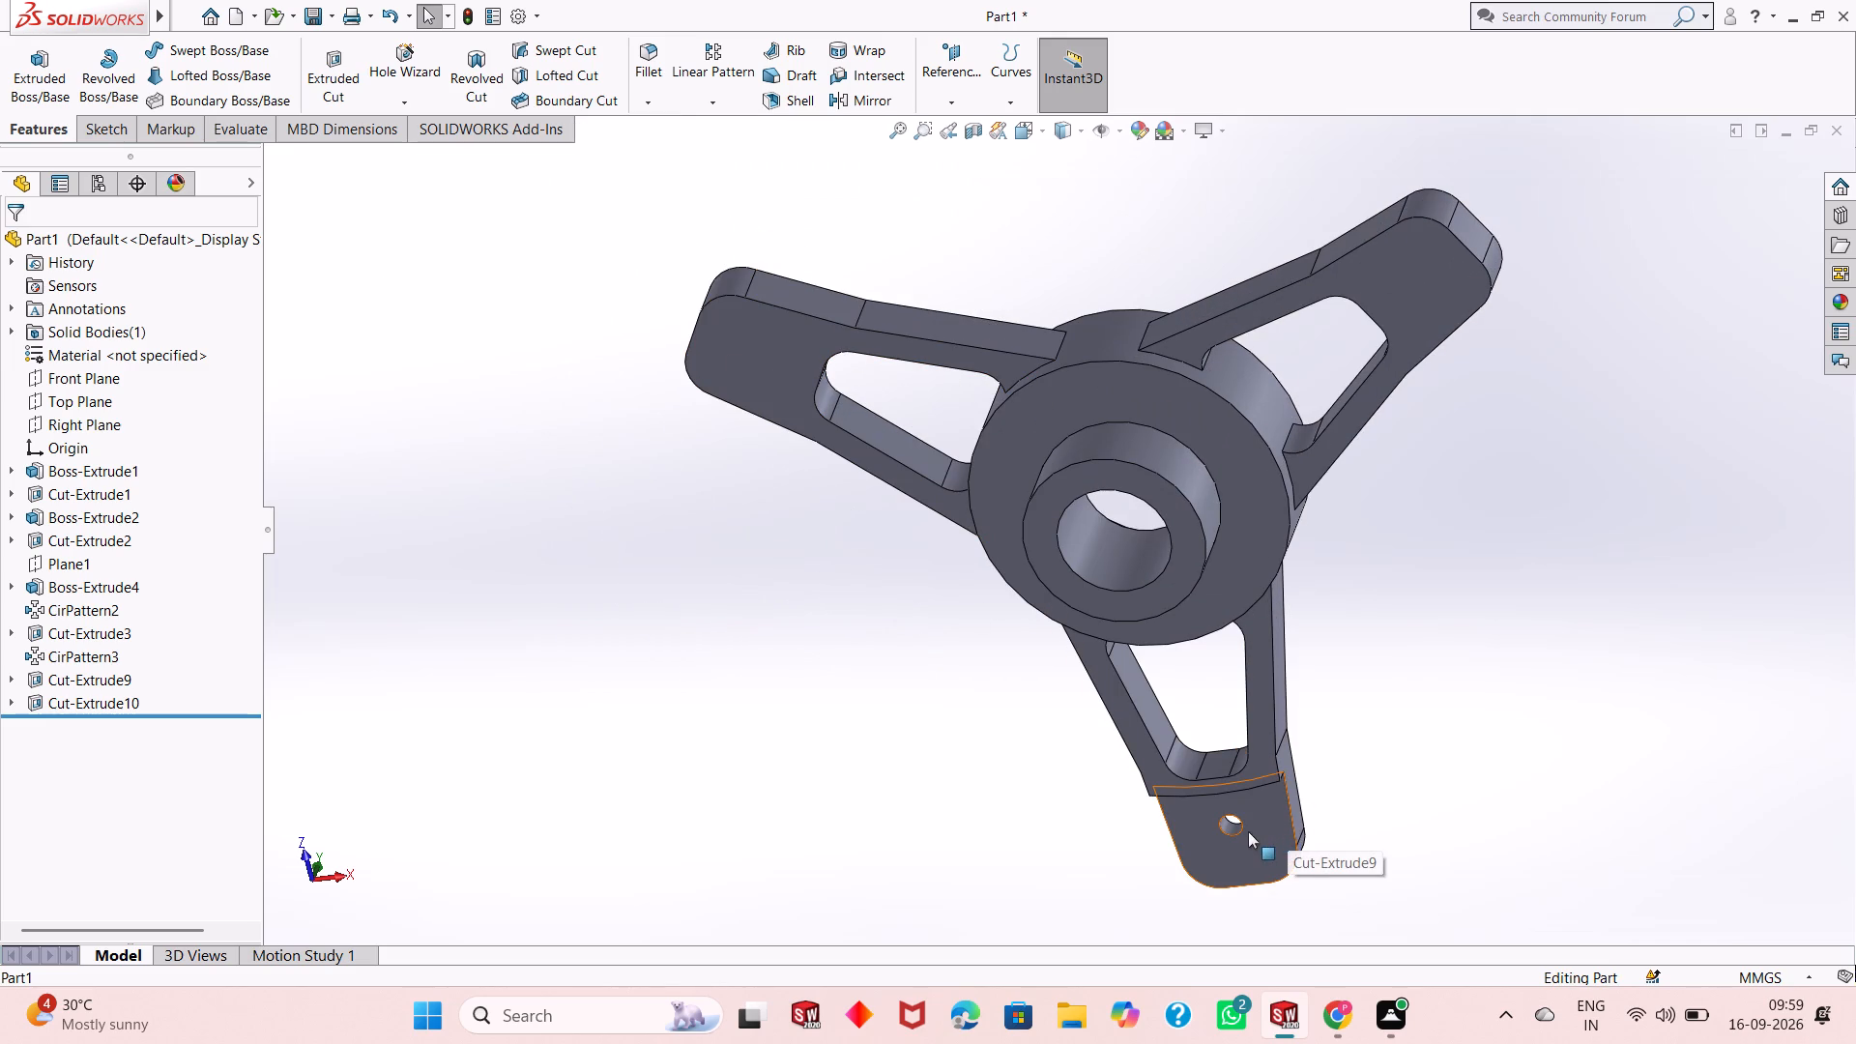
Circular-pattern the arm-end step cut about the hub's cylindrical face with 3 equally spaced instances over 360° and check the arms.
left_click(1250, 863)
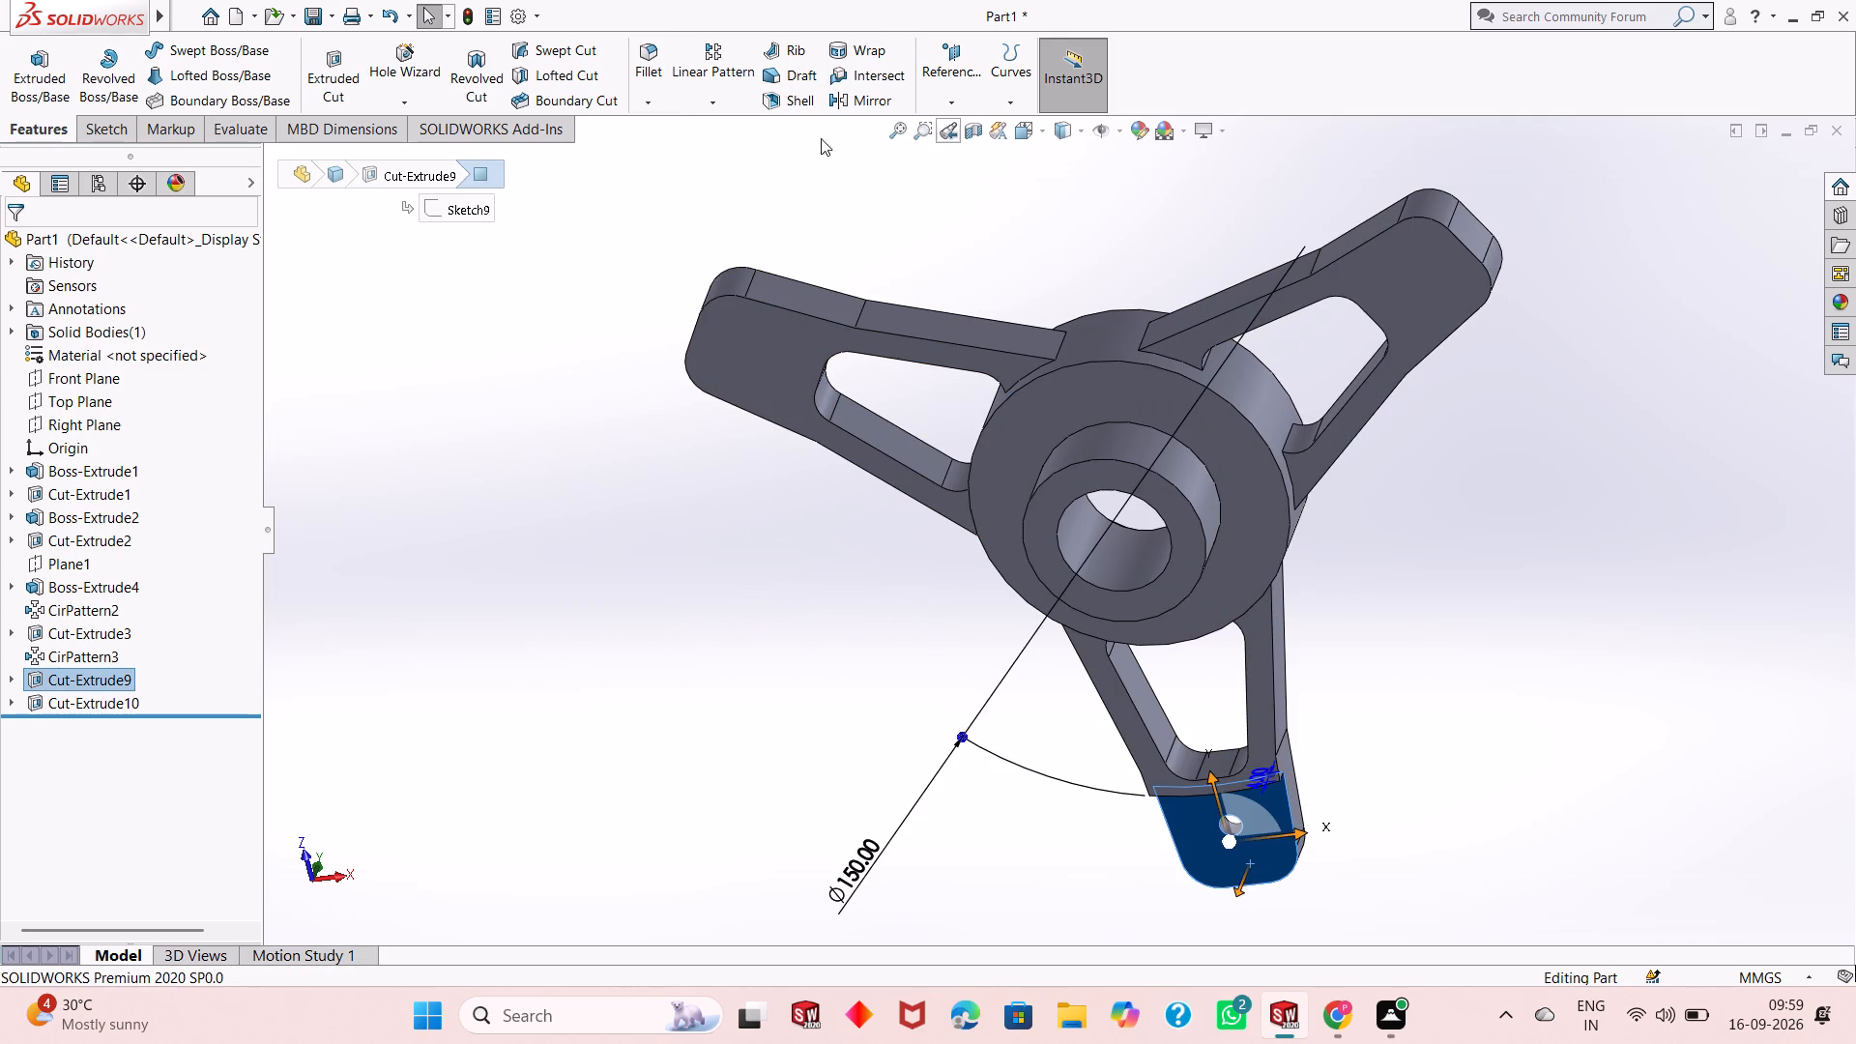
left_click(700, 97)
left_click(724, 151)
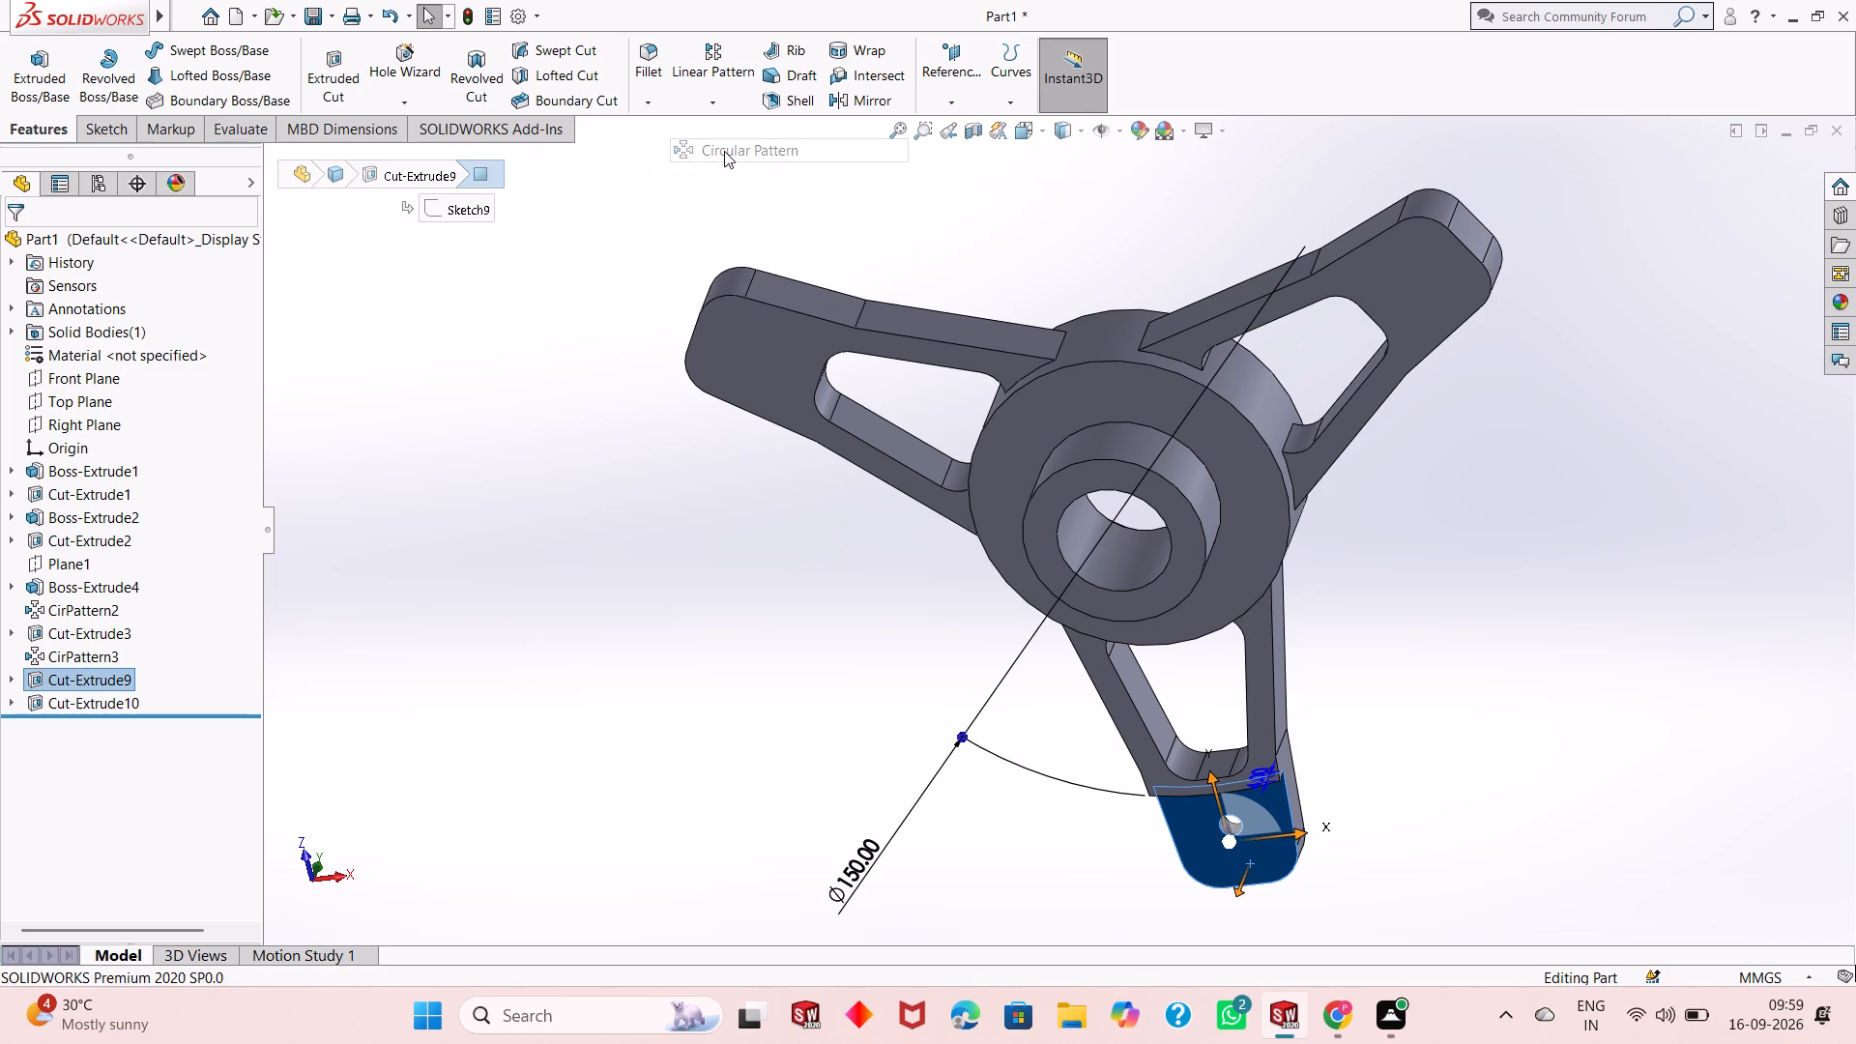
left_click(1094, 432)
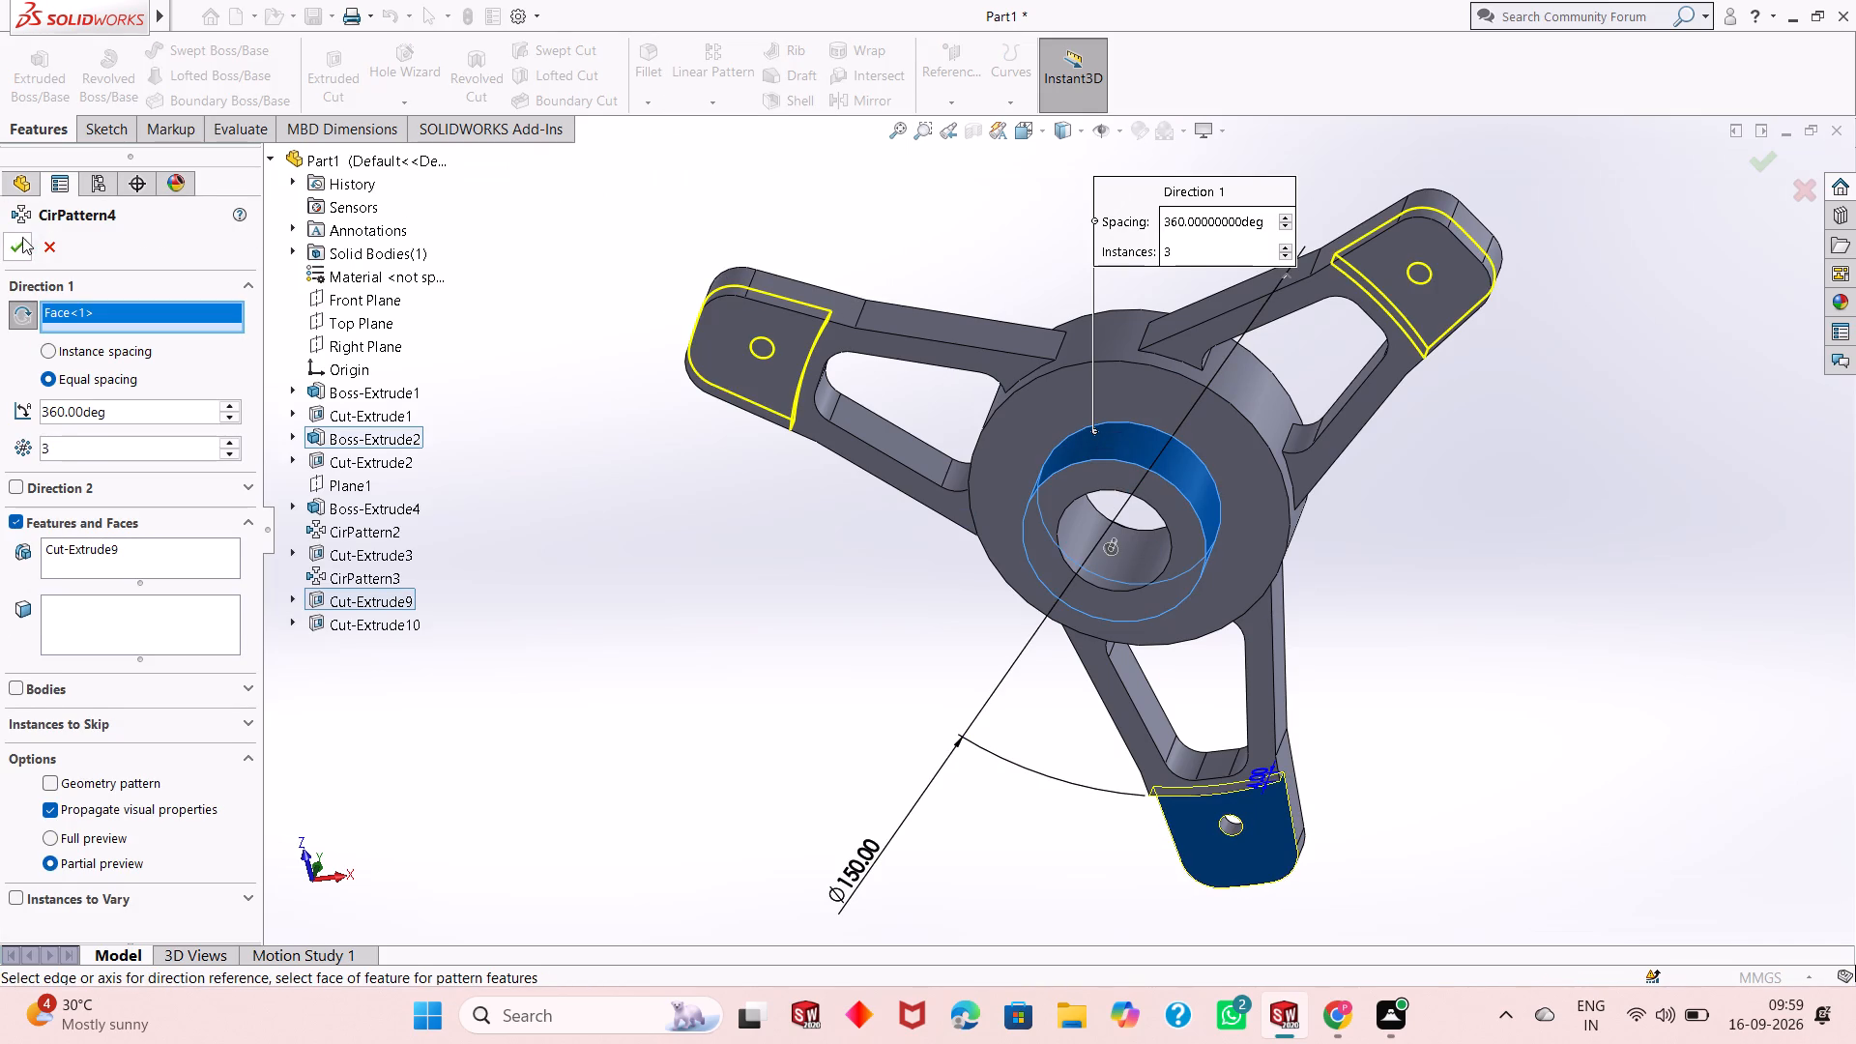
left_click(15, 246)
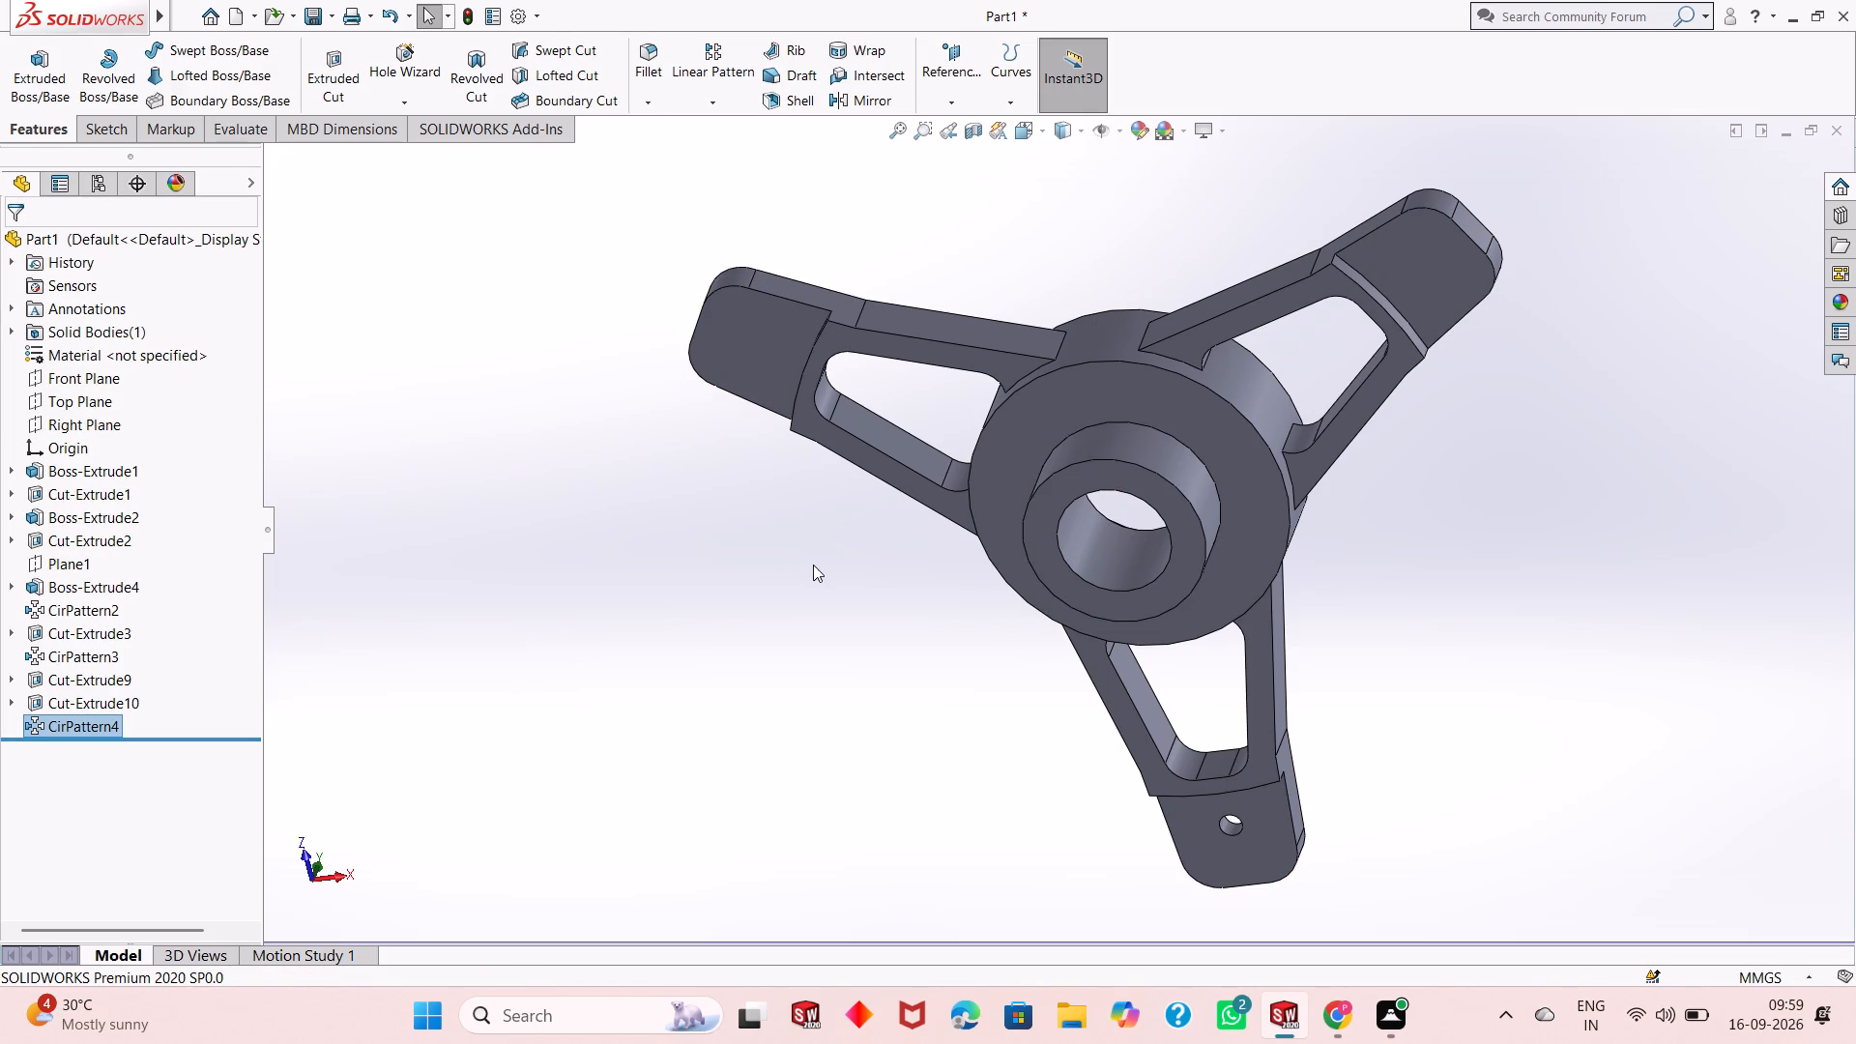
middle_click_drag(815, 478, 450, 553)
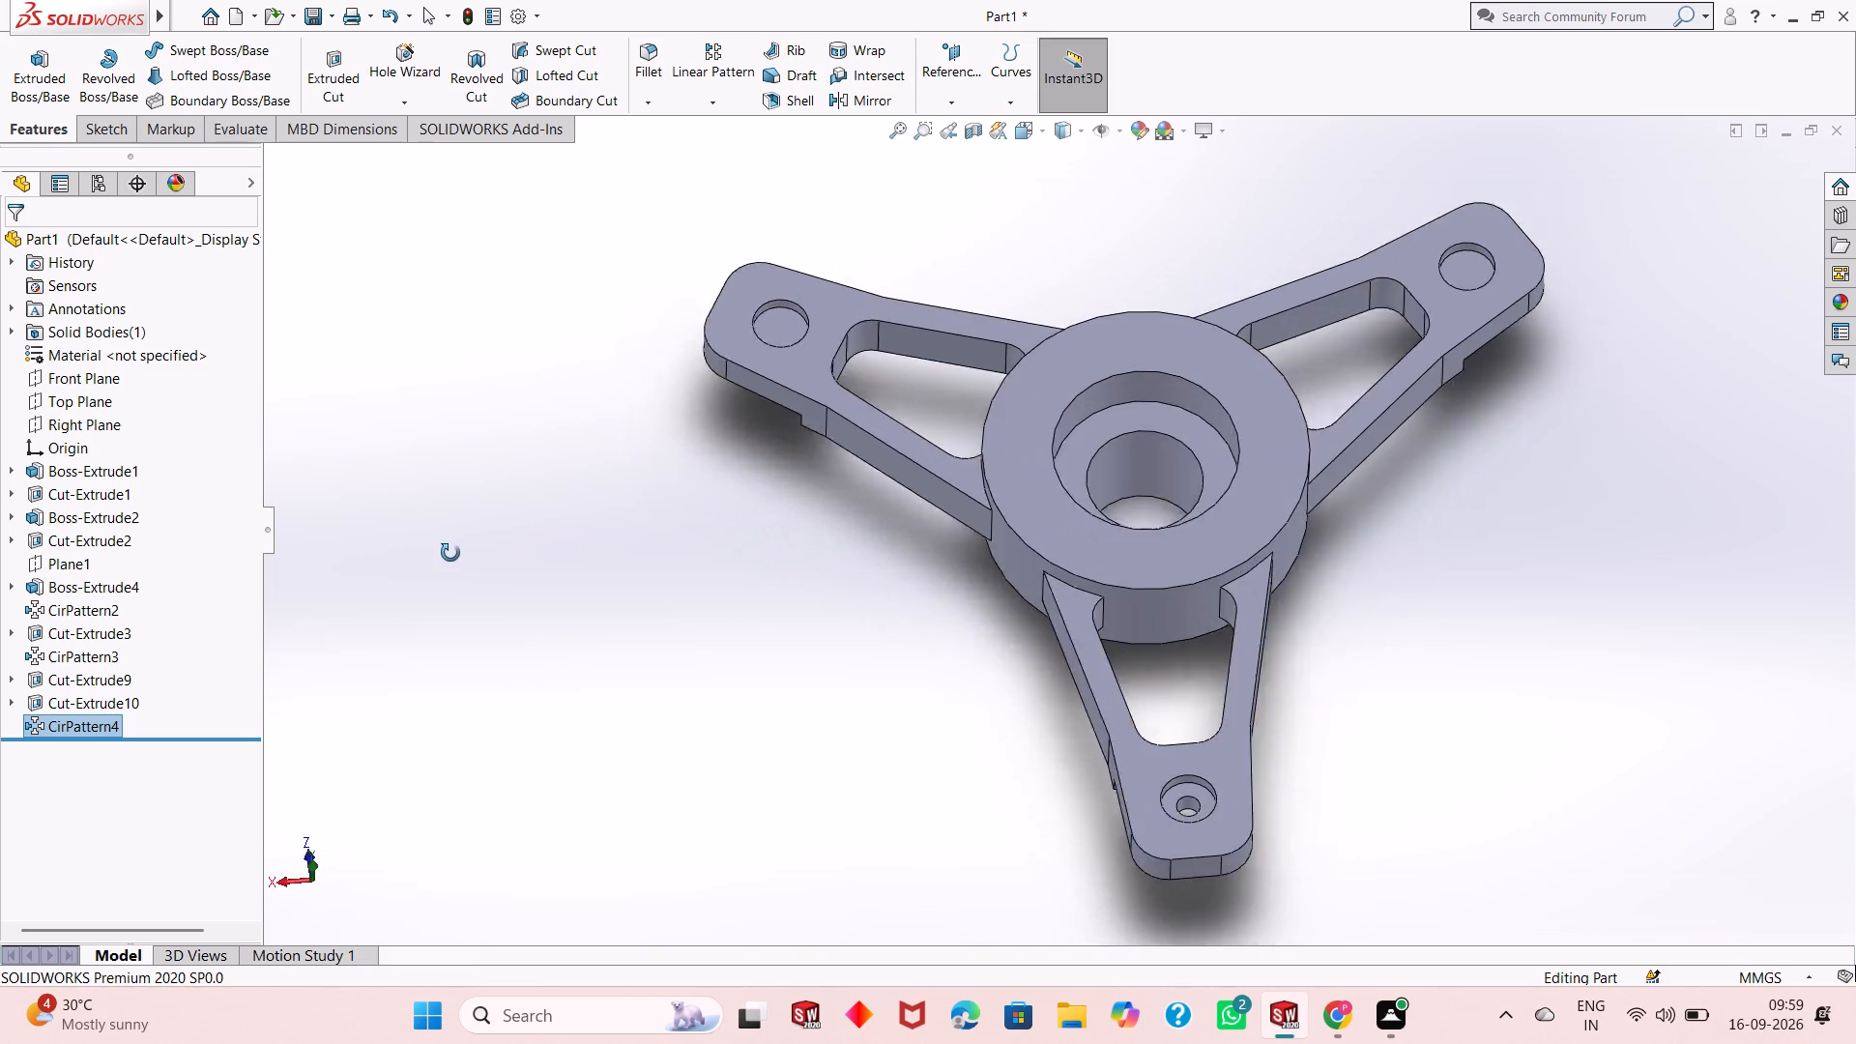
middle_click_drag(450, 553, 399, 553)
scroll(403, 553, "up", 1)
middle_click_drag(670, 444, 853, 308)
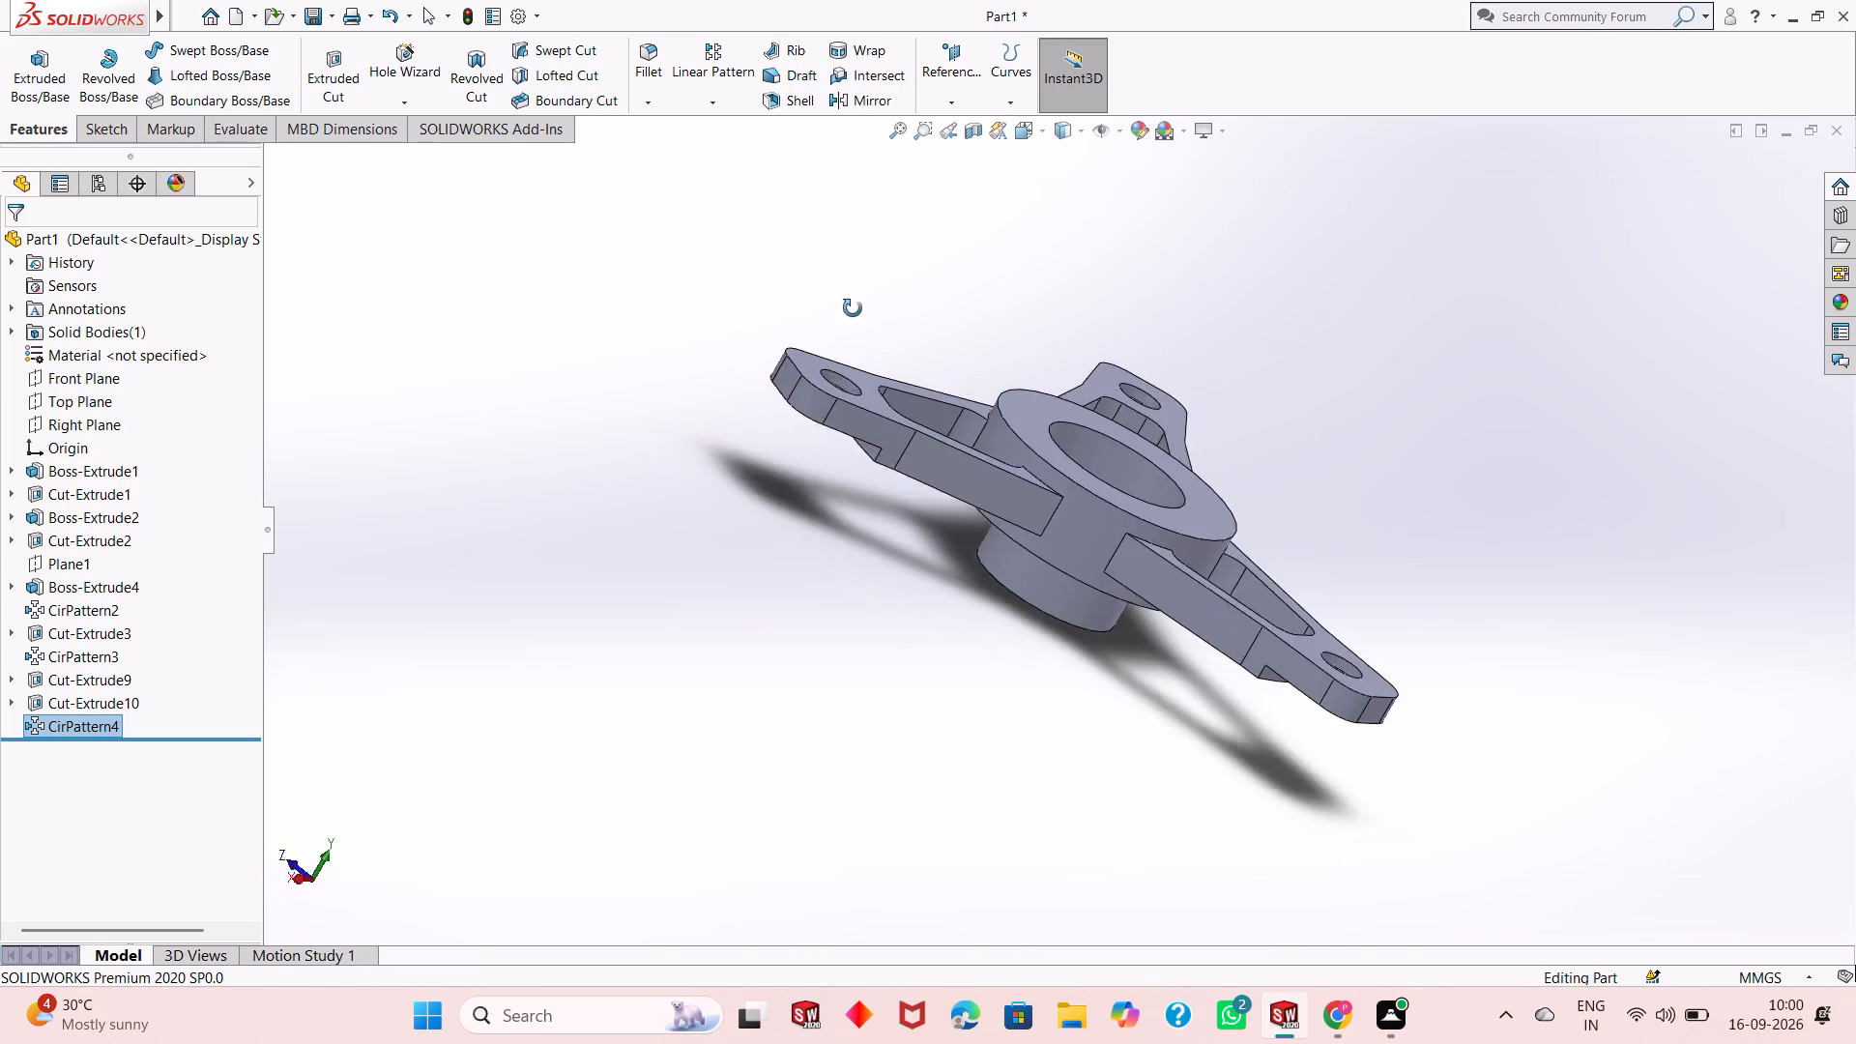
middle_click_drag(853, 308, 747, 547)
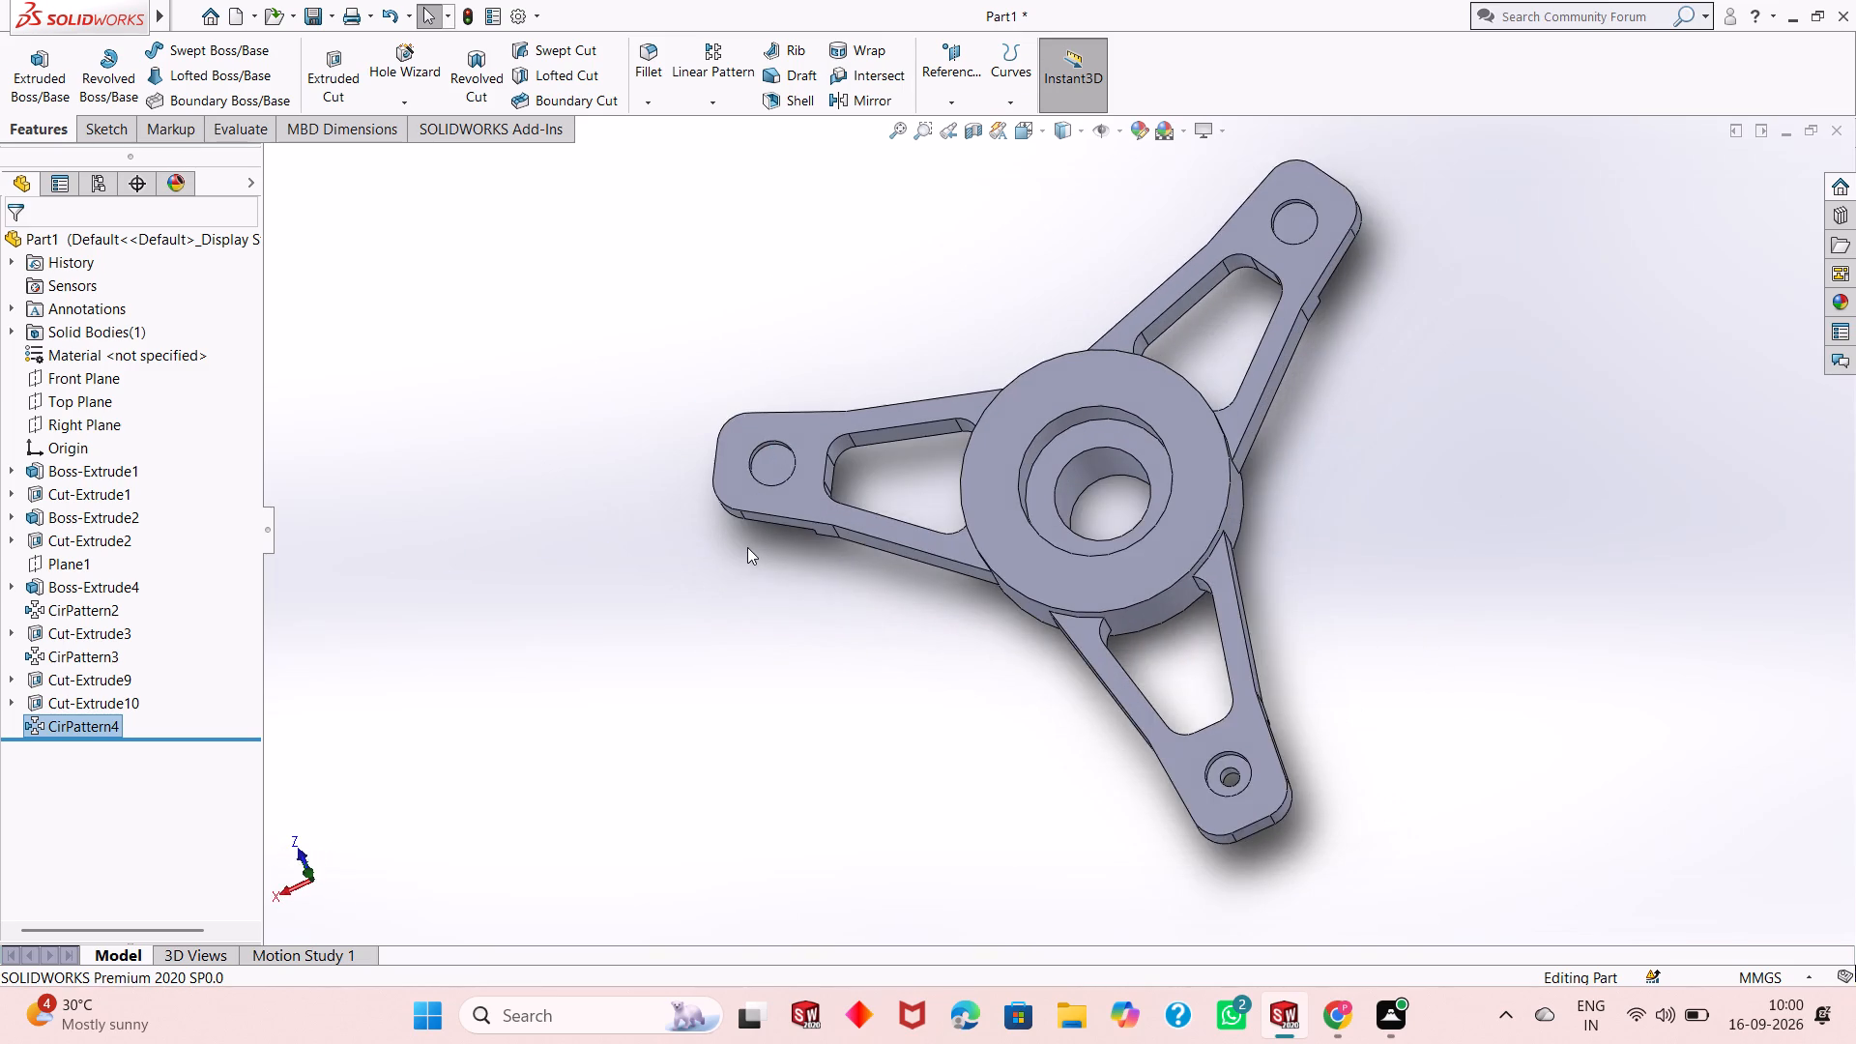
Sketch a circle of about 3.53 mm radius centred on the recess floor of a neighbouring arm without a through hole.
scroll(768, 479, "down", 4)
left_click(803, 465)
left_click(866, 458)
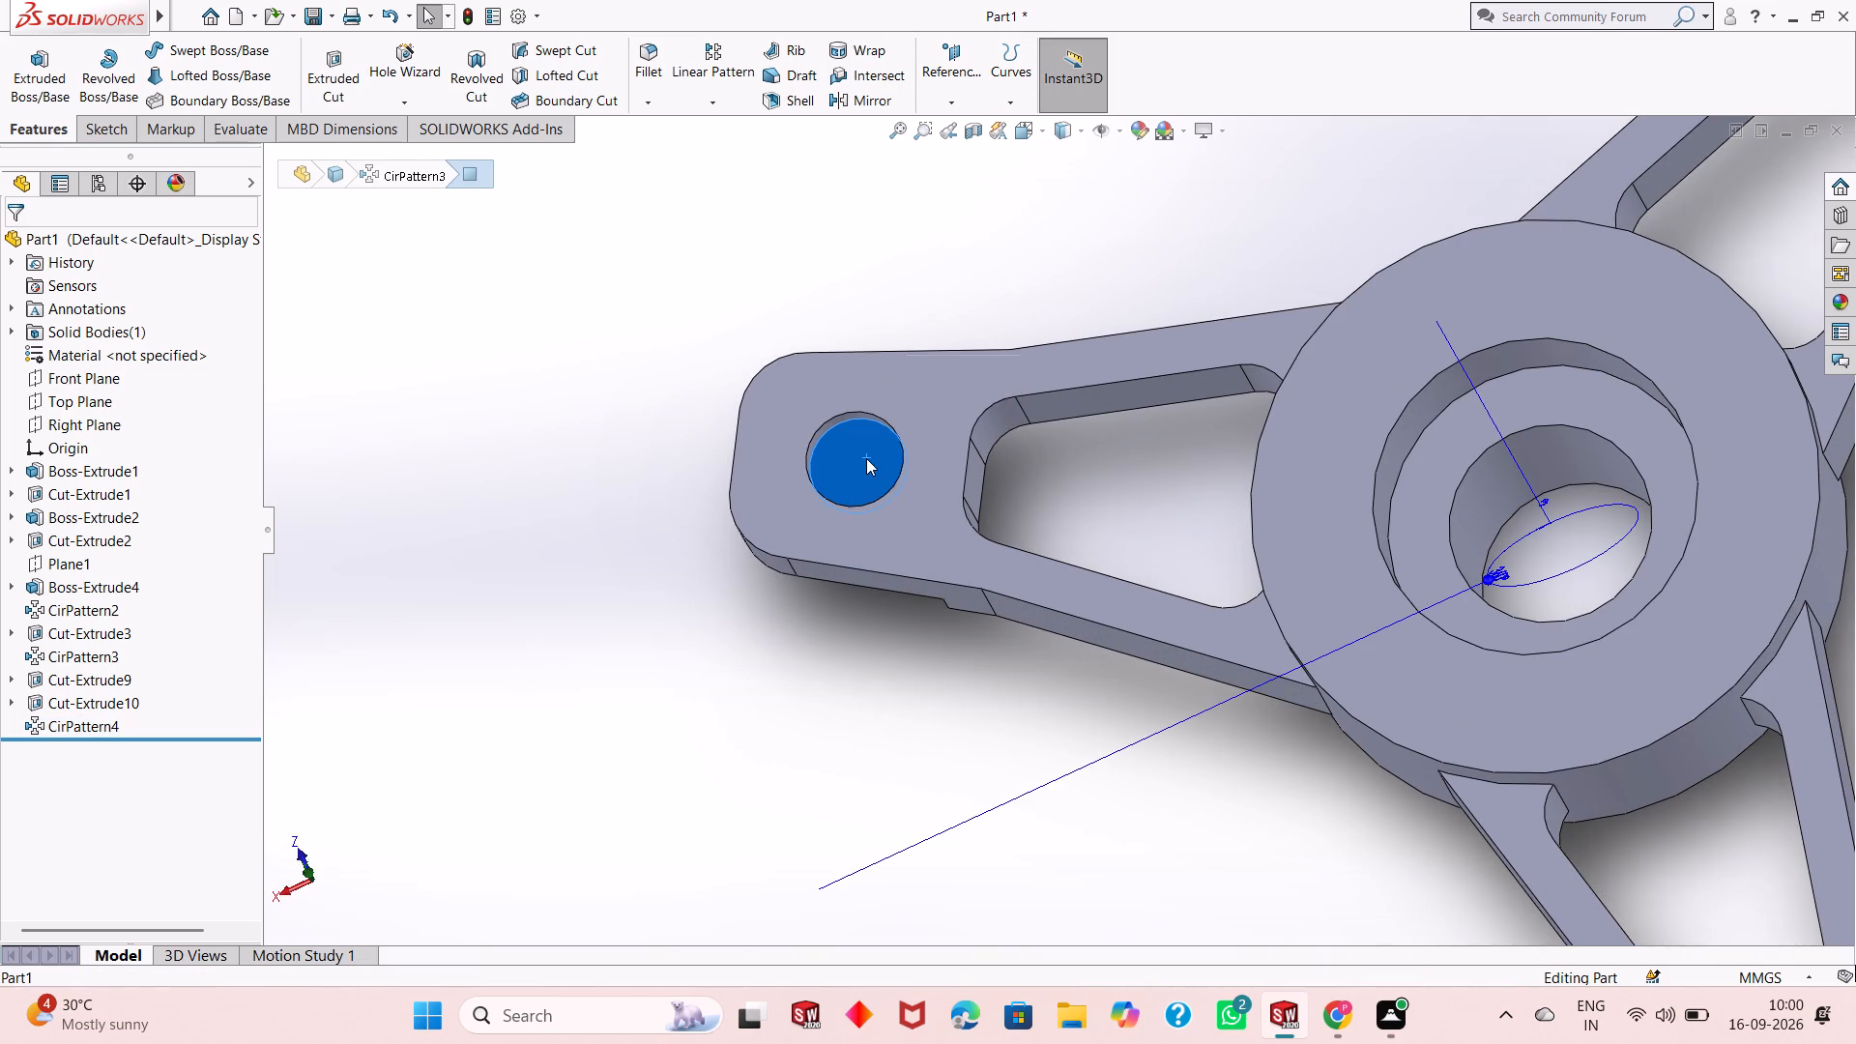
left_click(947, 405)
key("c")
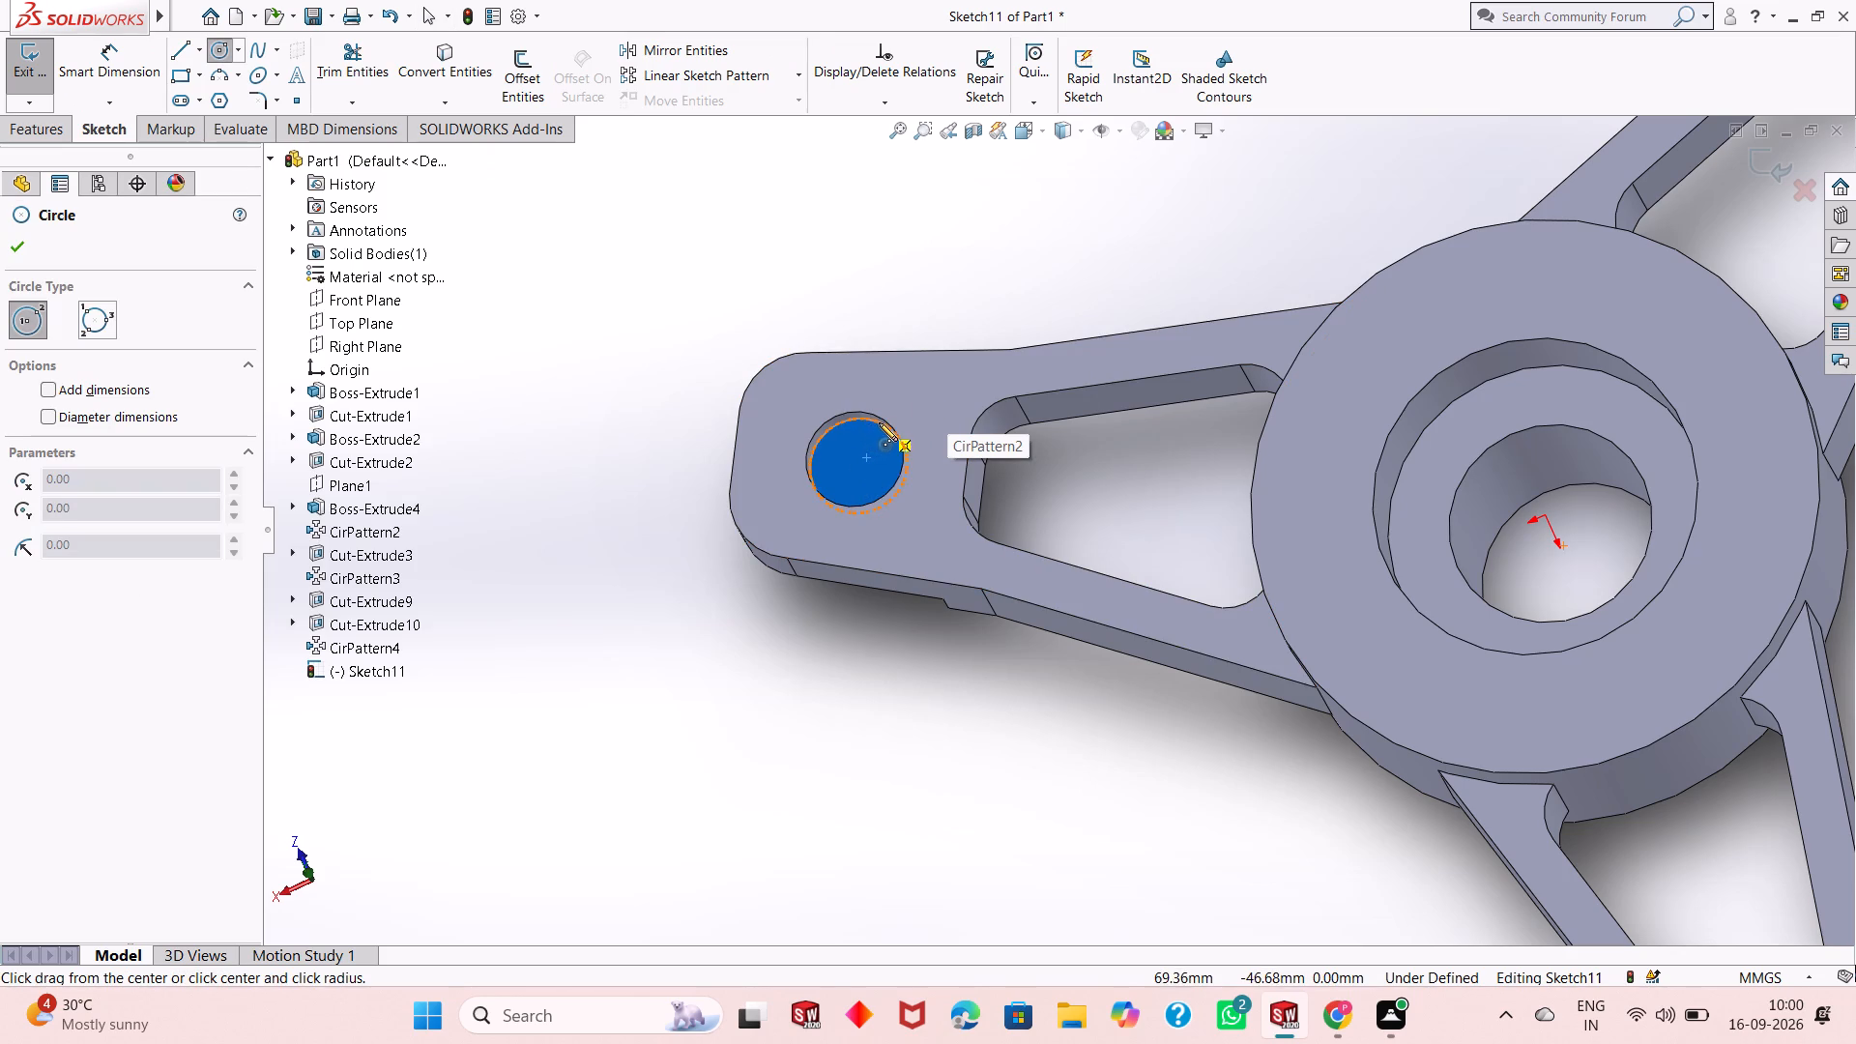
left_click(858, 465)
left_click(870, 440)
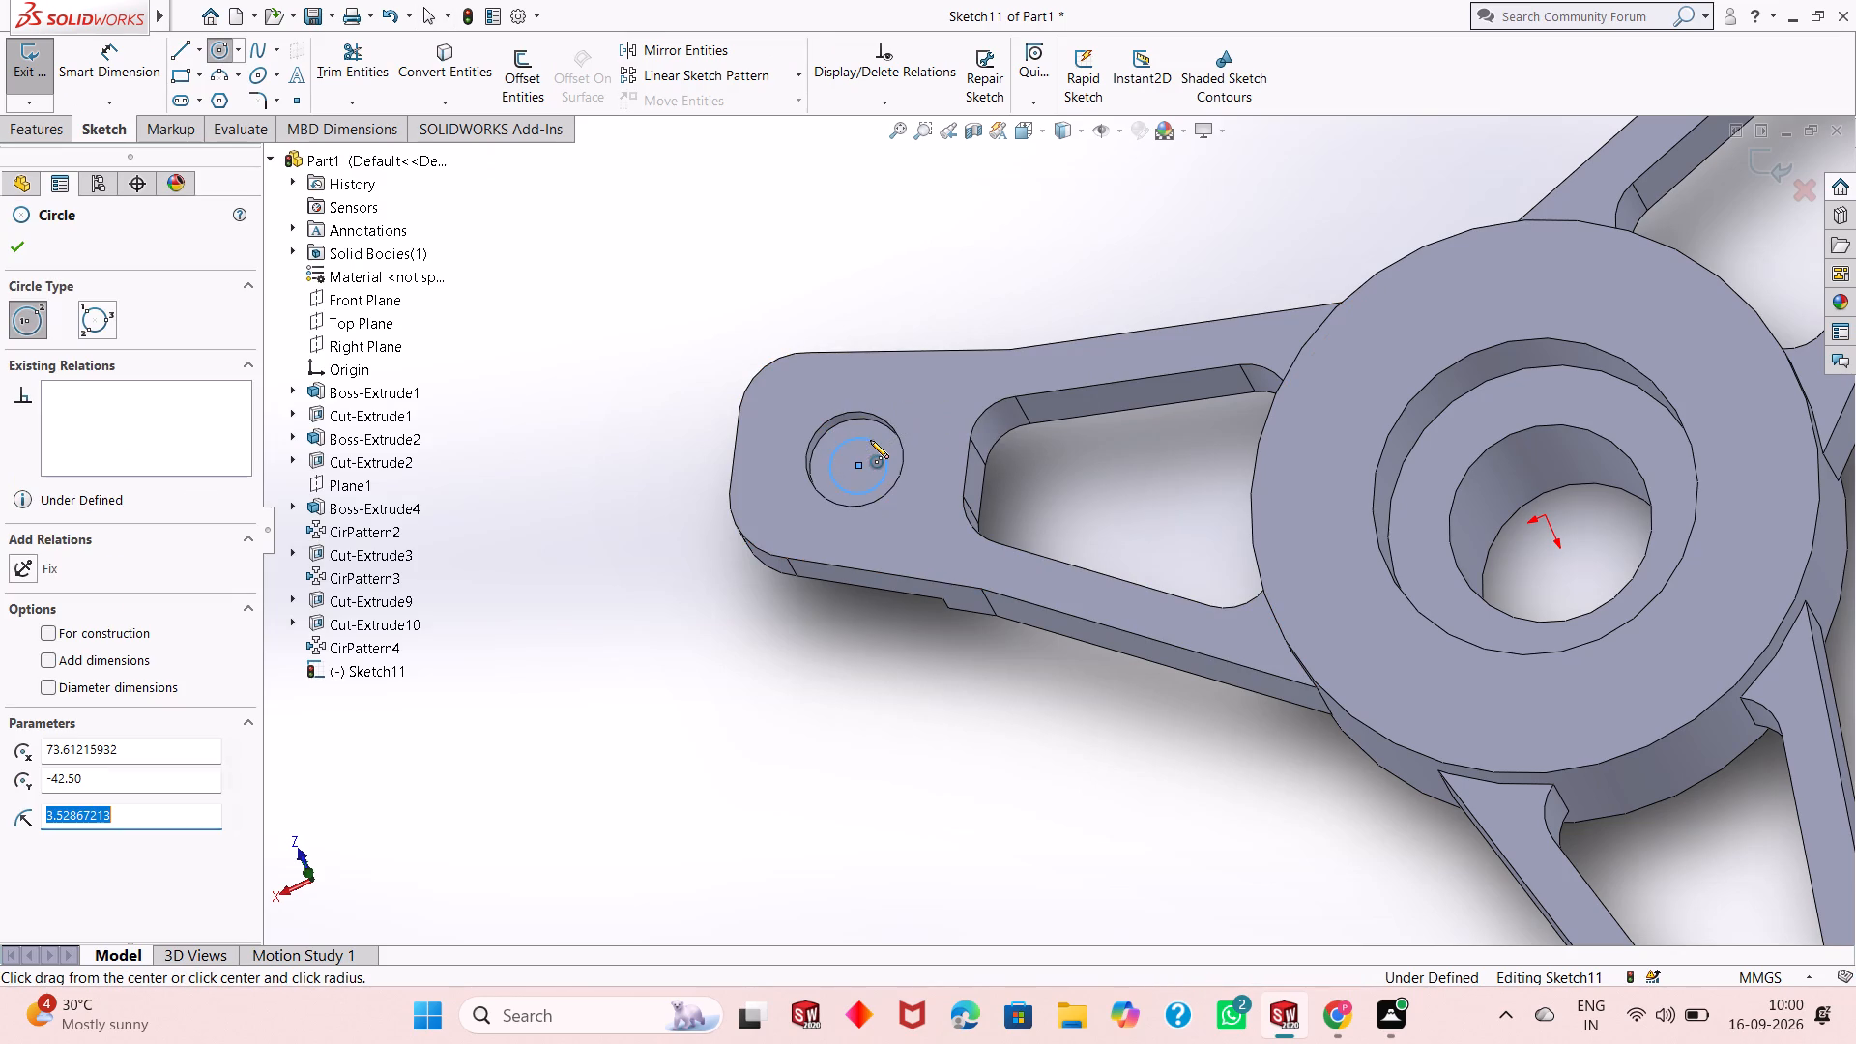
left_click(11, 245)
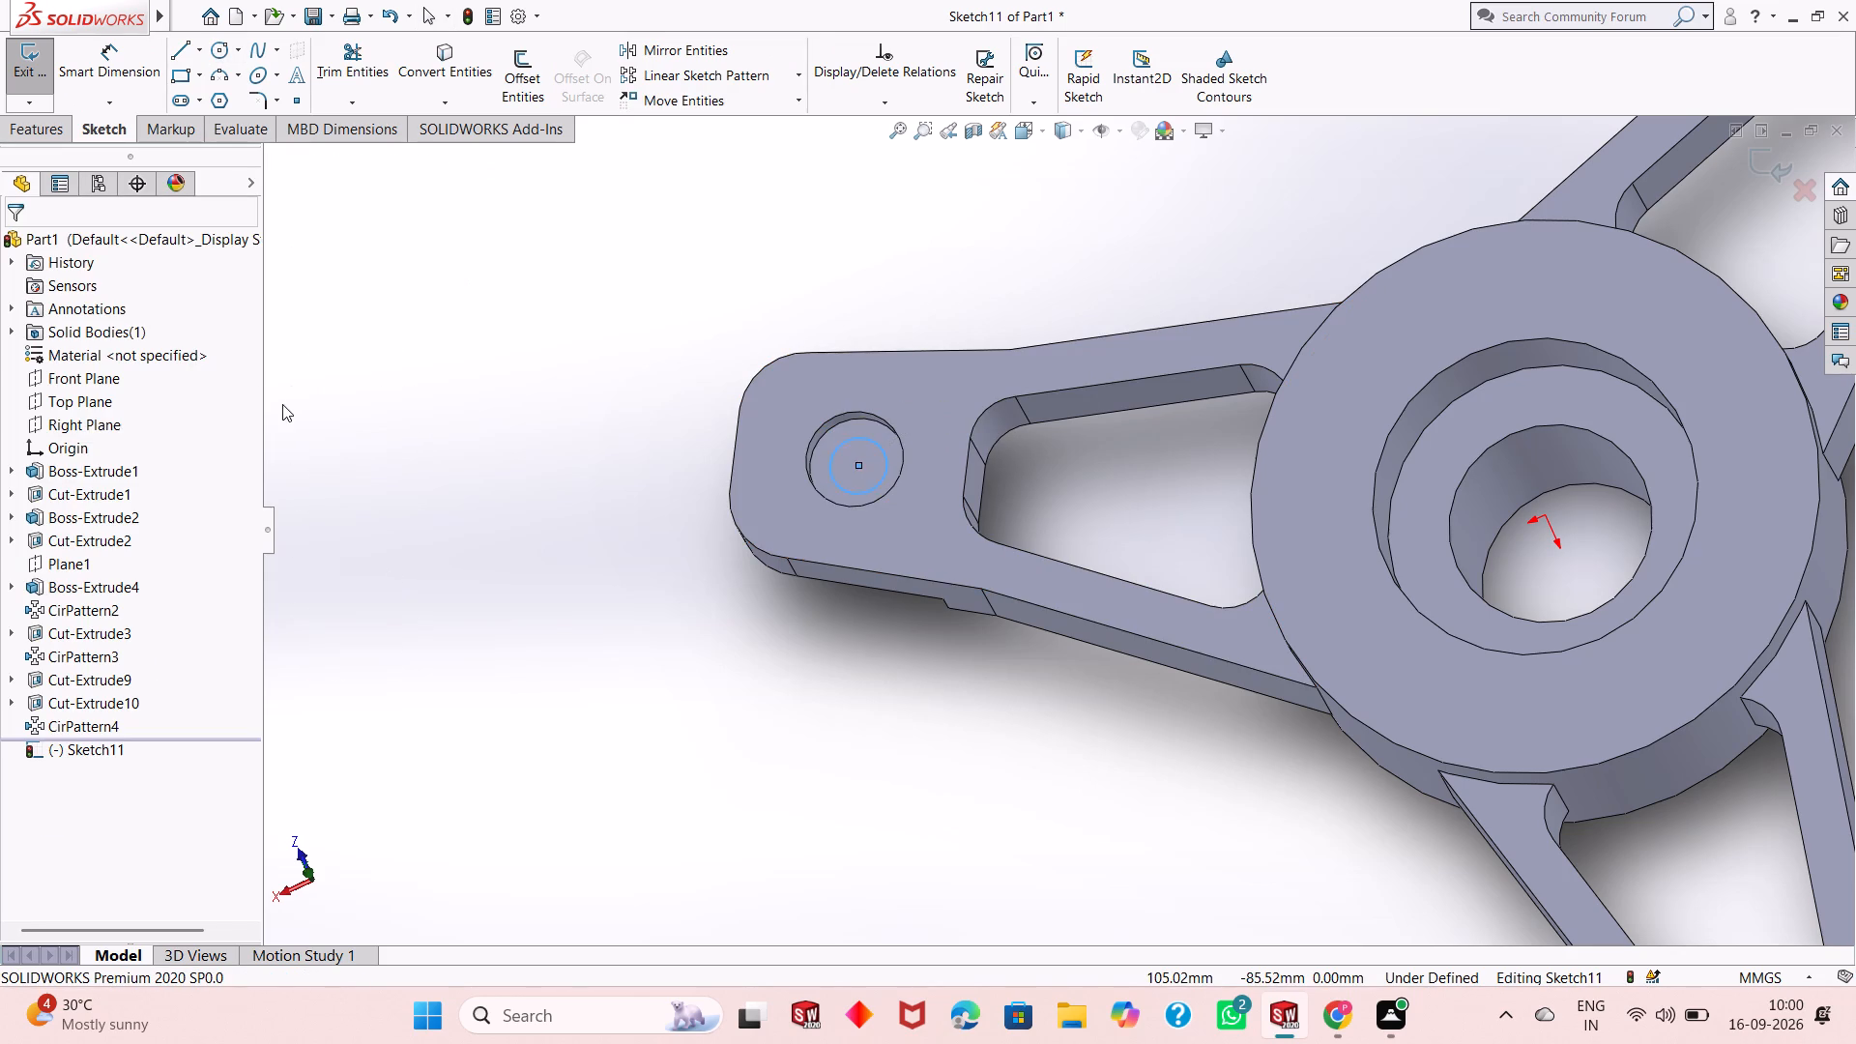
Check the diameter of the small through hole in the first arm's end.
scroll(284, 405, "up", 5)
scroll(985, 741, "down", 4)
scroll(1144, 671, "up", 3)
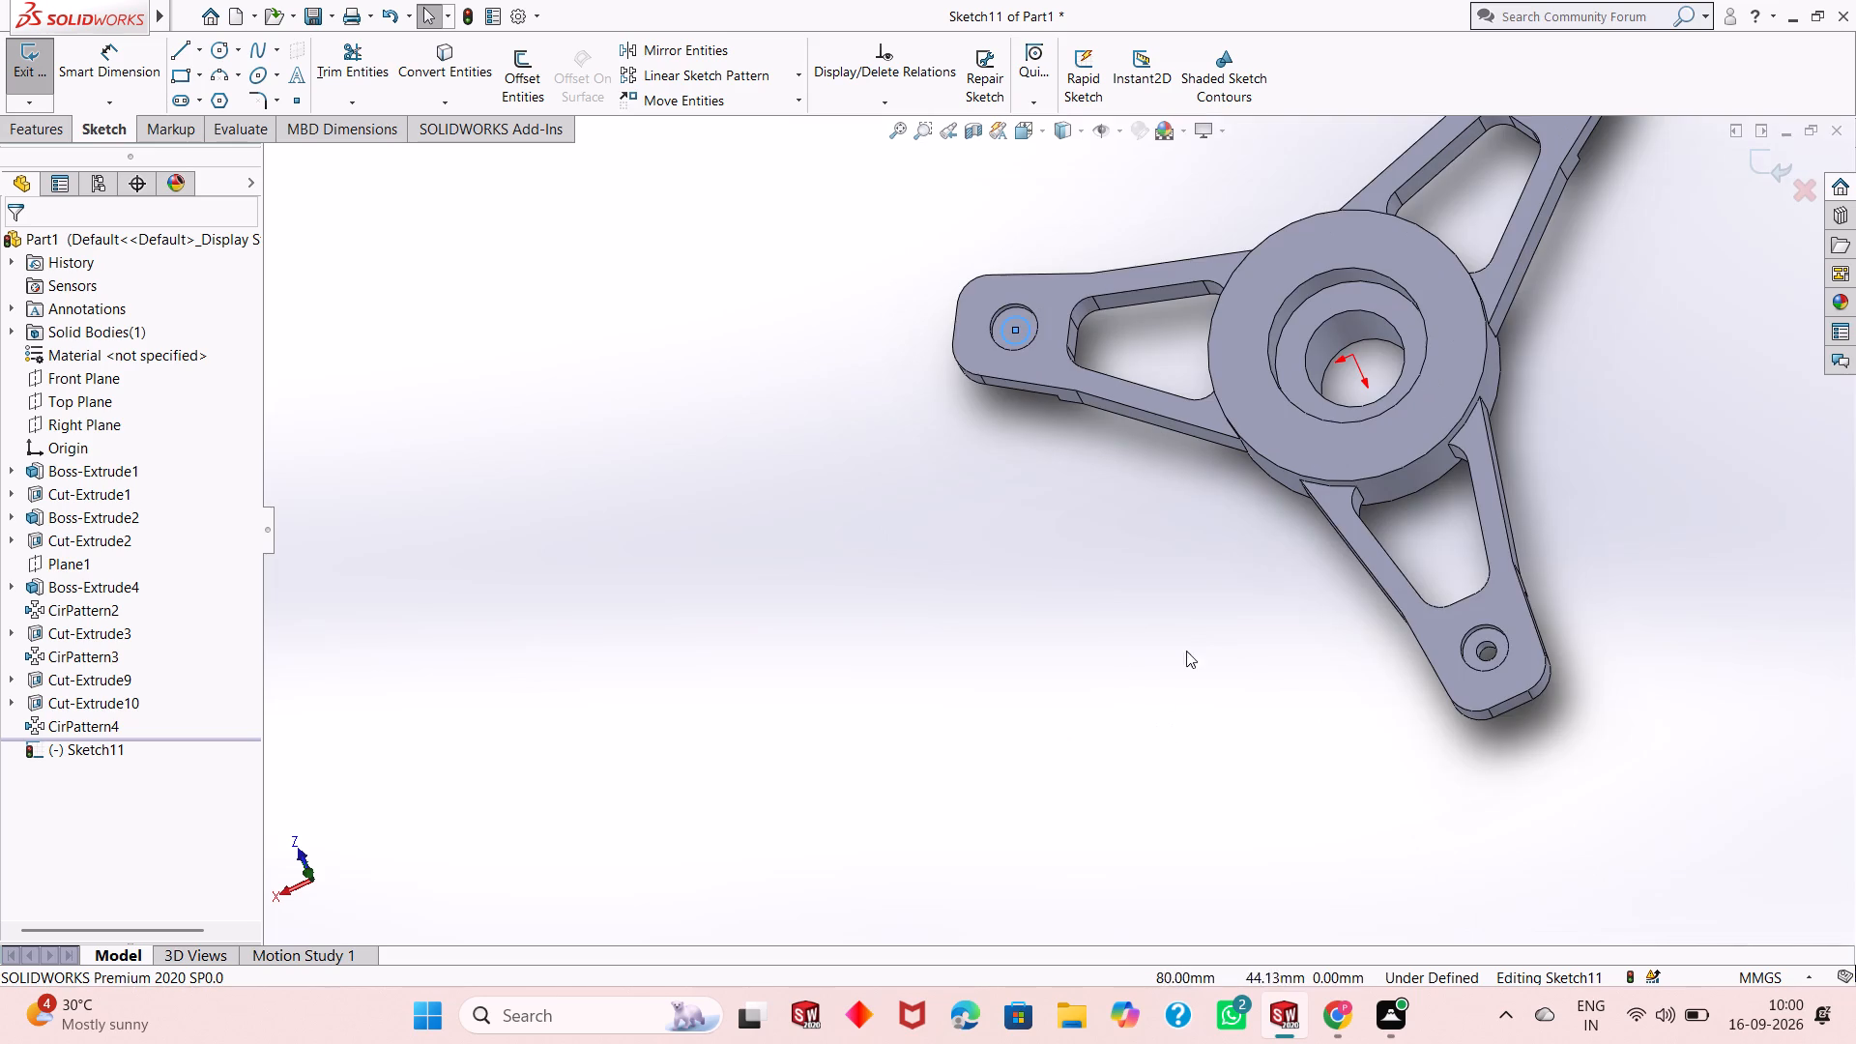
left_click(1490, 657)
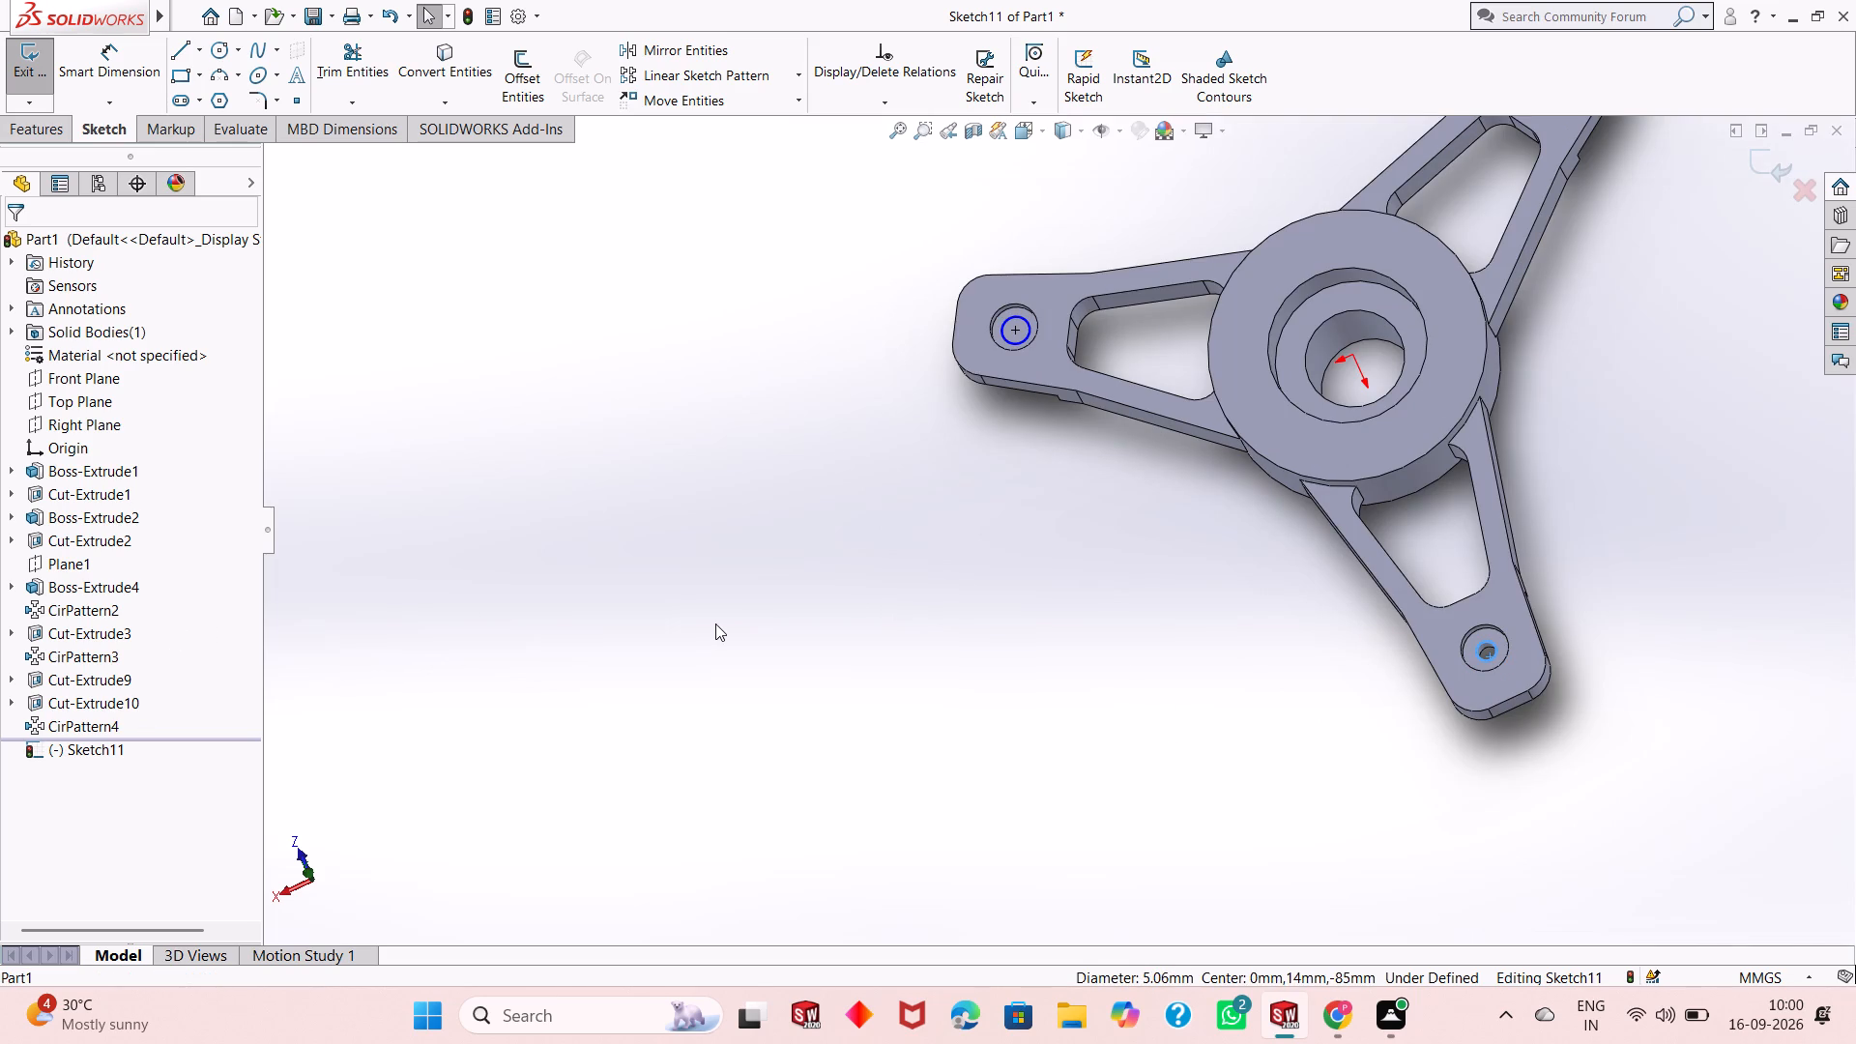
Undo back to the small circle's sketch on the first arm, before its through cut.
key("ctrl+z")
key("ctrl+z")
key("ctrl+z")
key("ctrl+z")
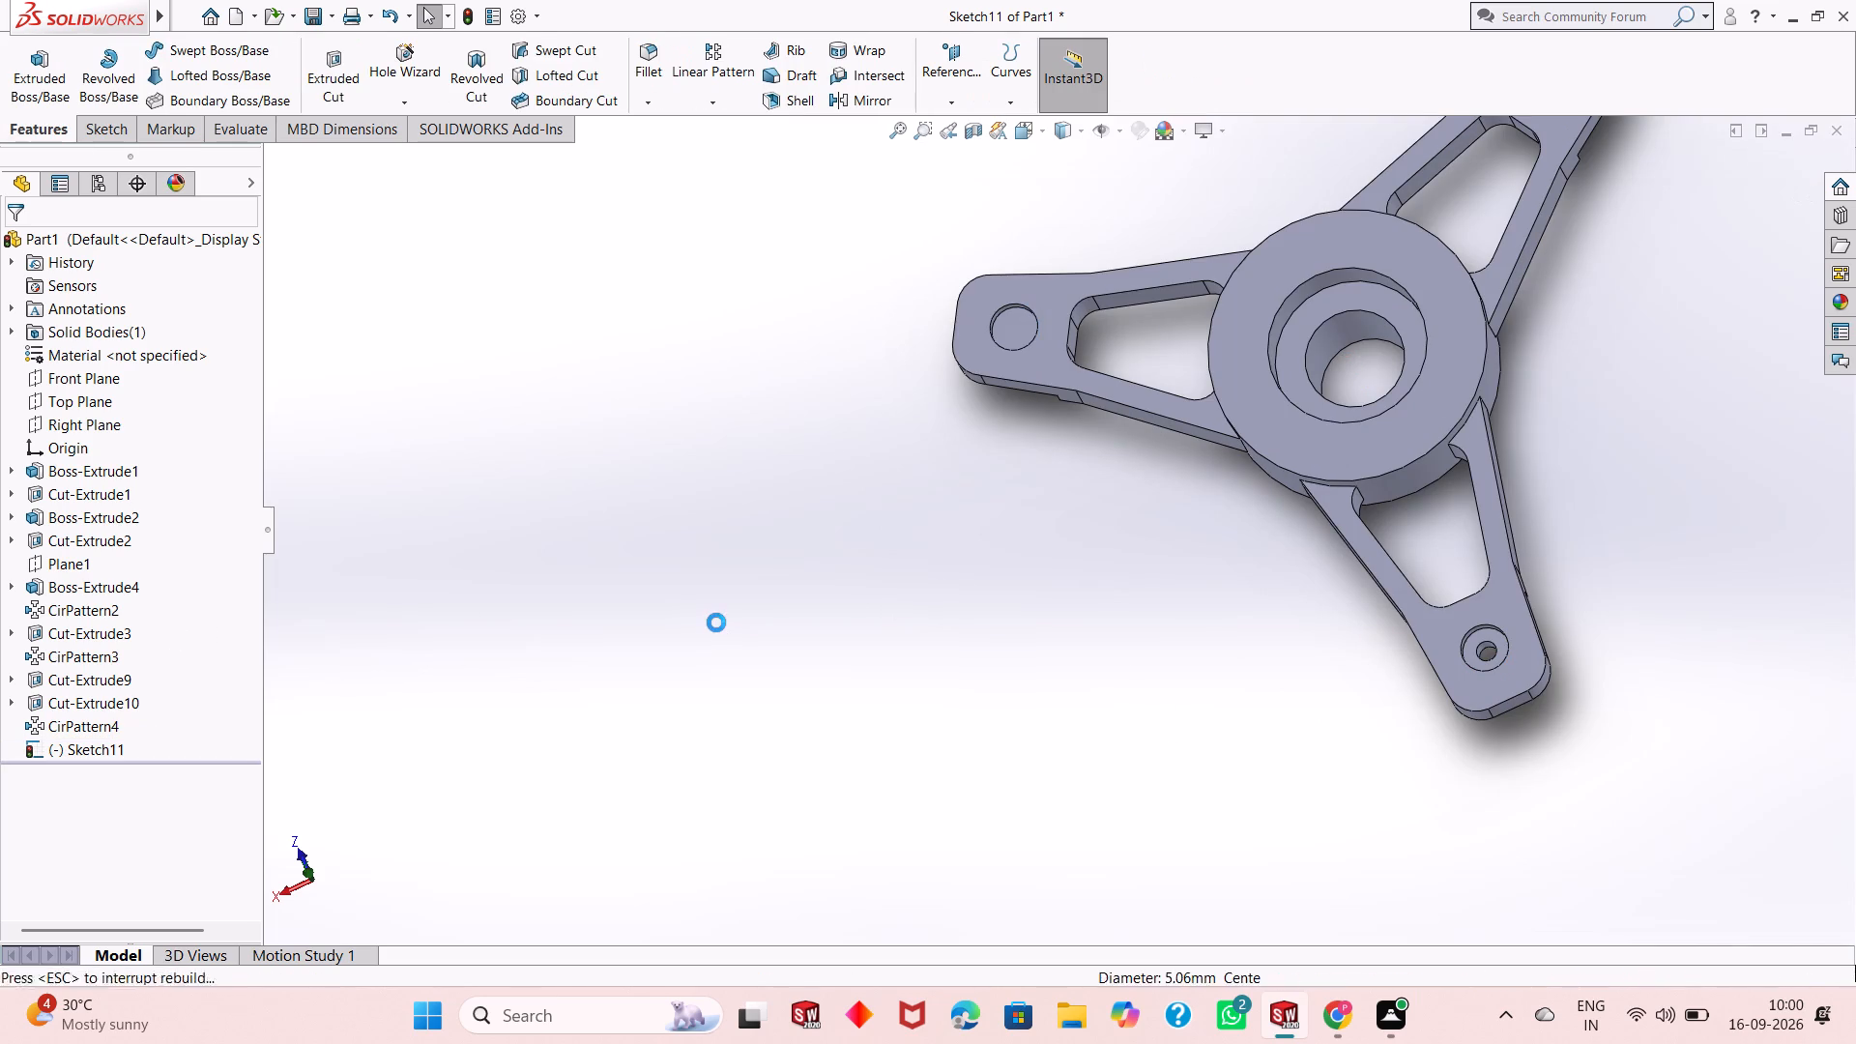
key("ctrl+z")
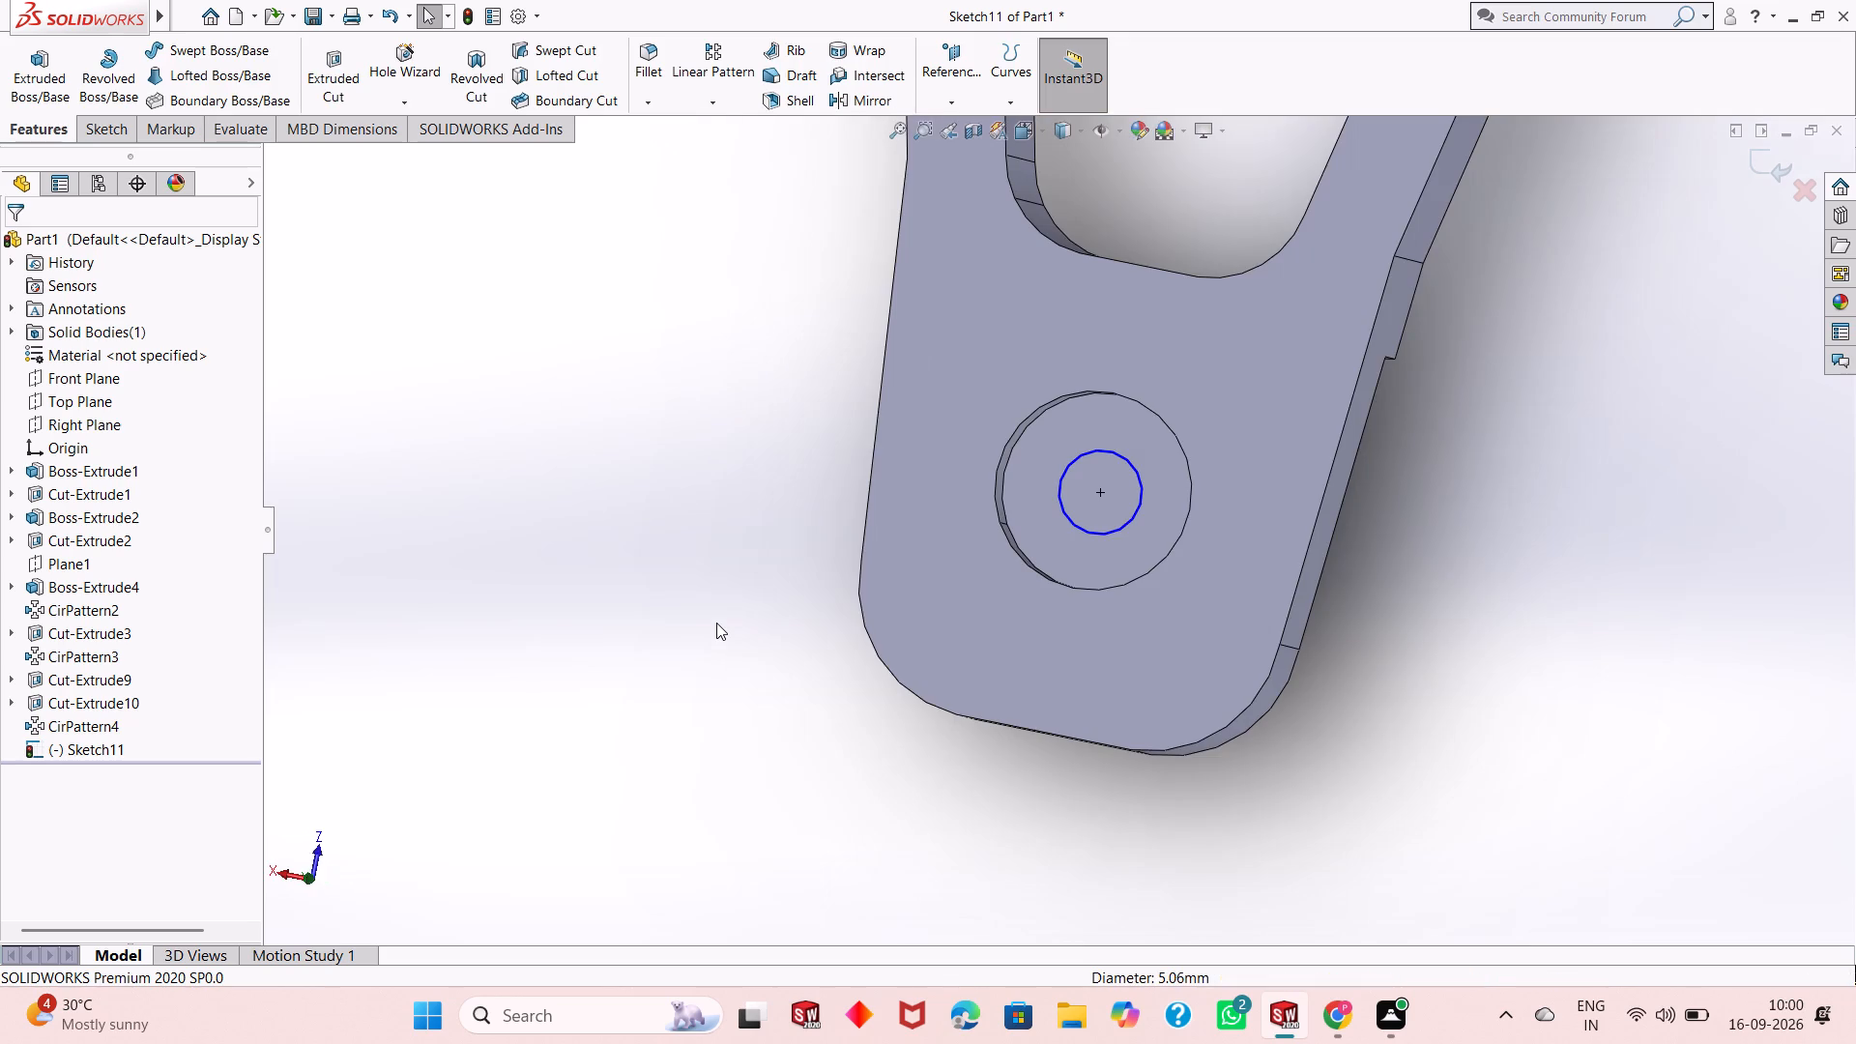
Dimension the small circle in the arm-end recess to a diameter of 6 mm.
left_click(92, 74)
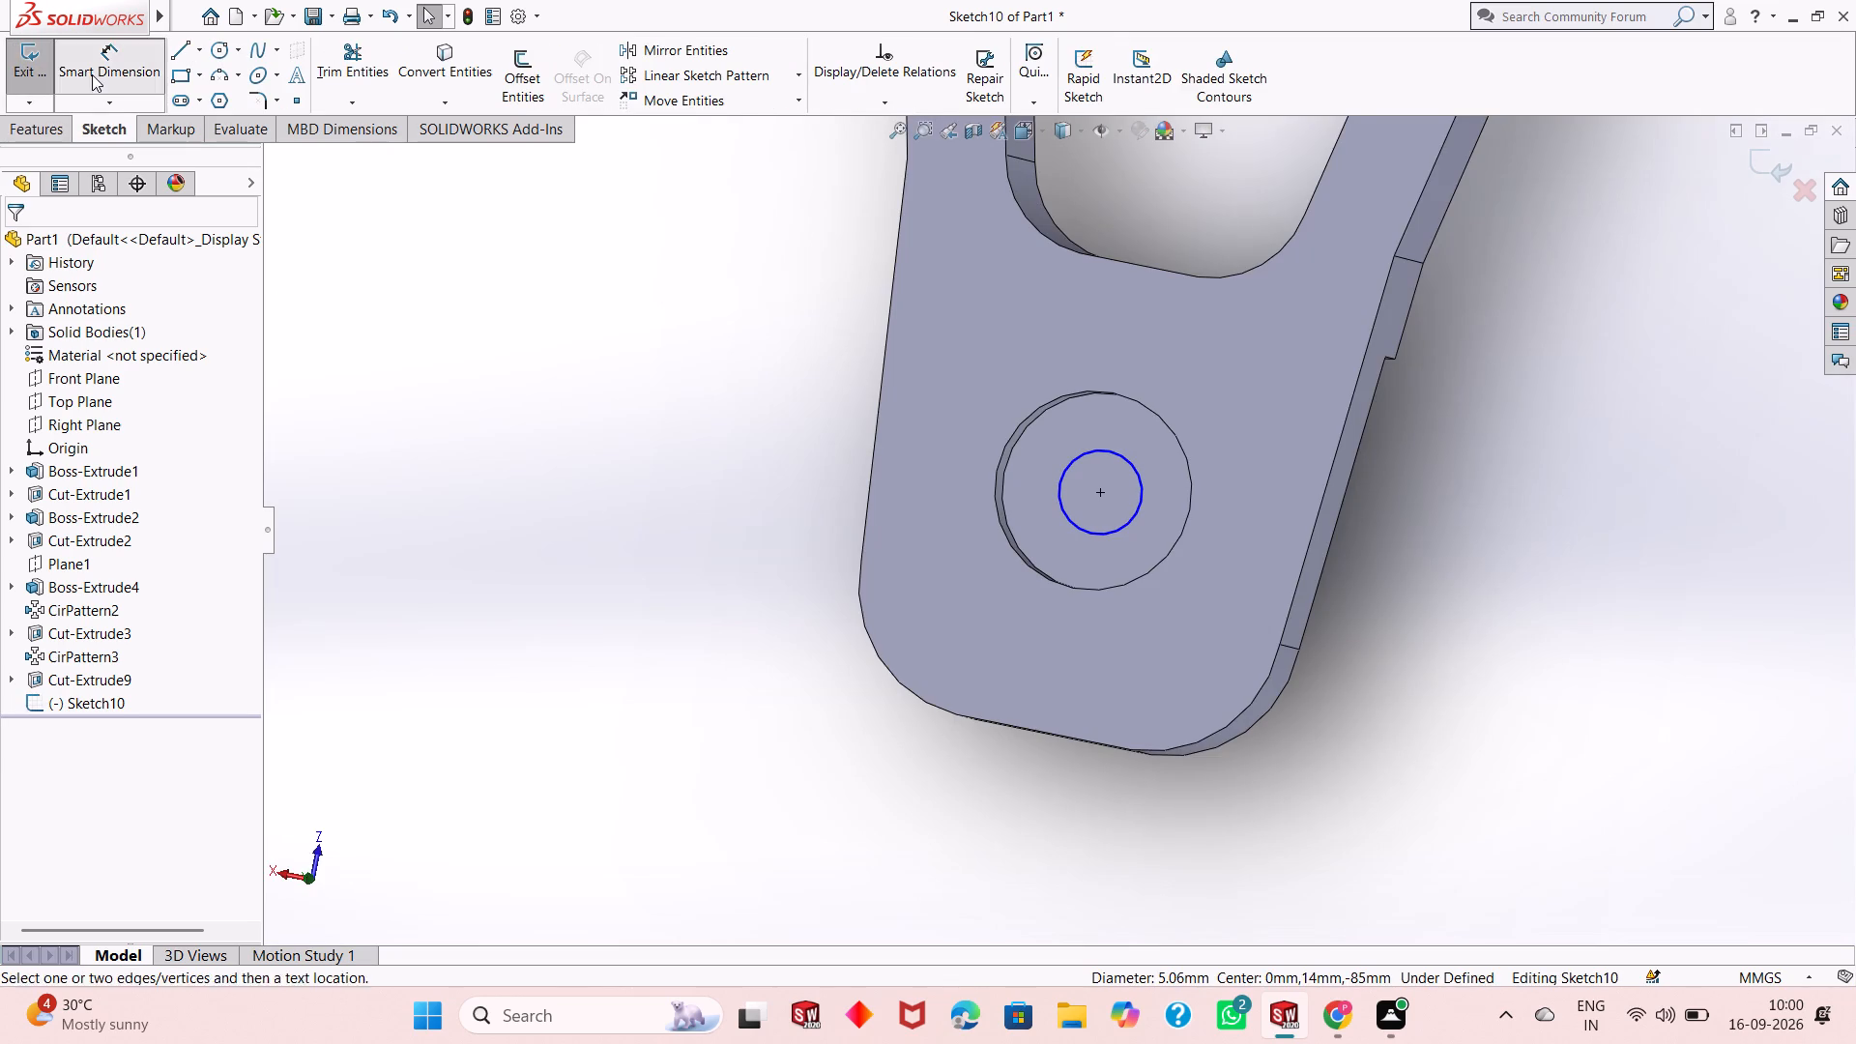
left_click(1085, 536)
left_click(603, 675)
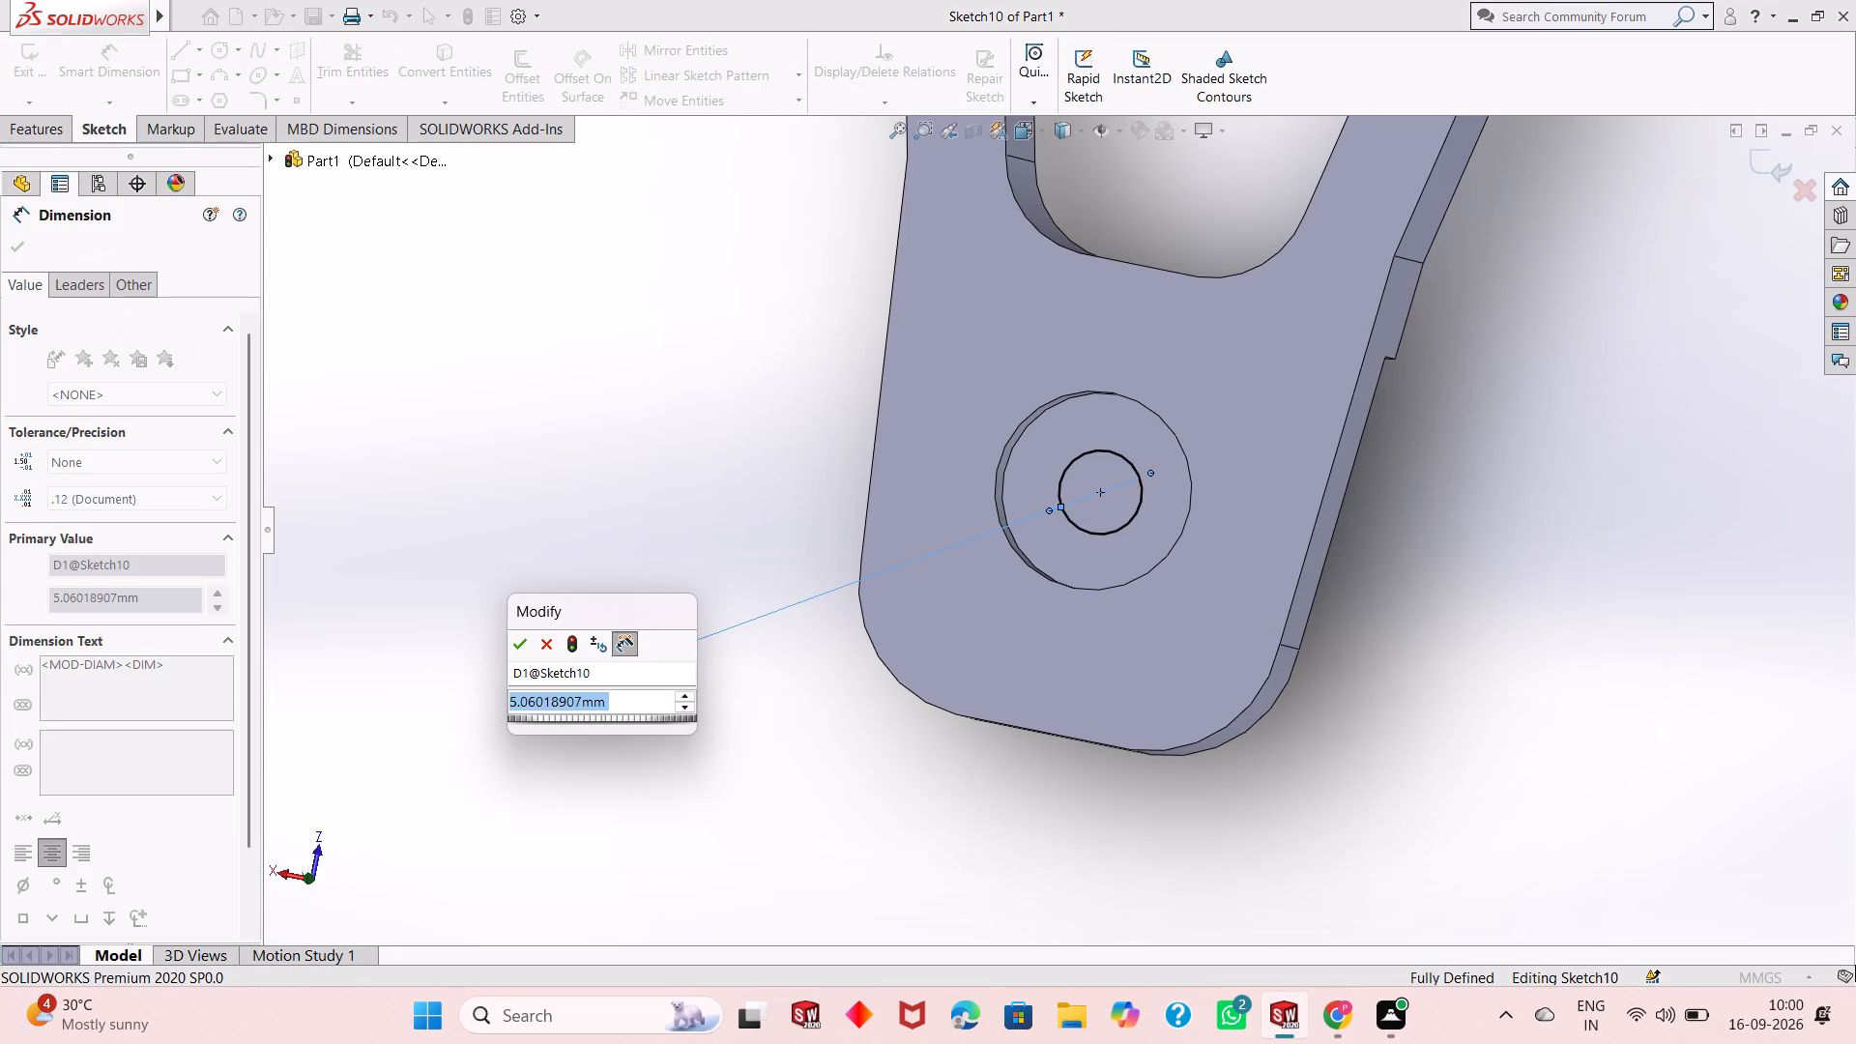
key("6")
key("Return")
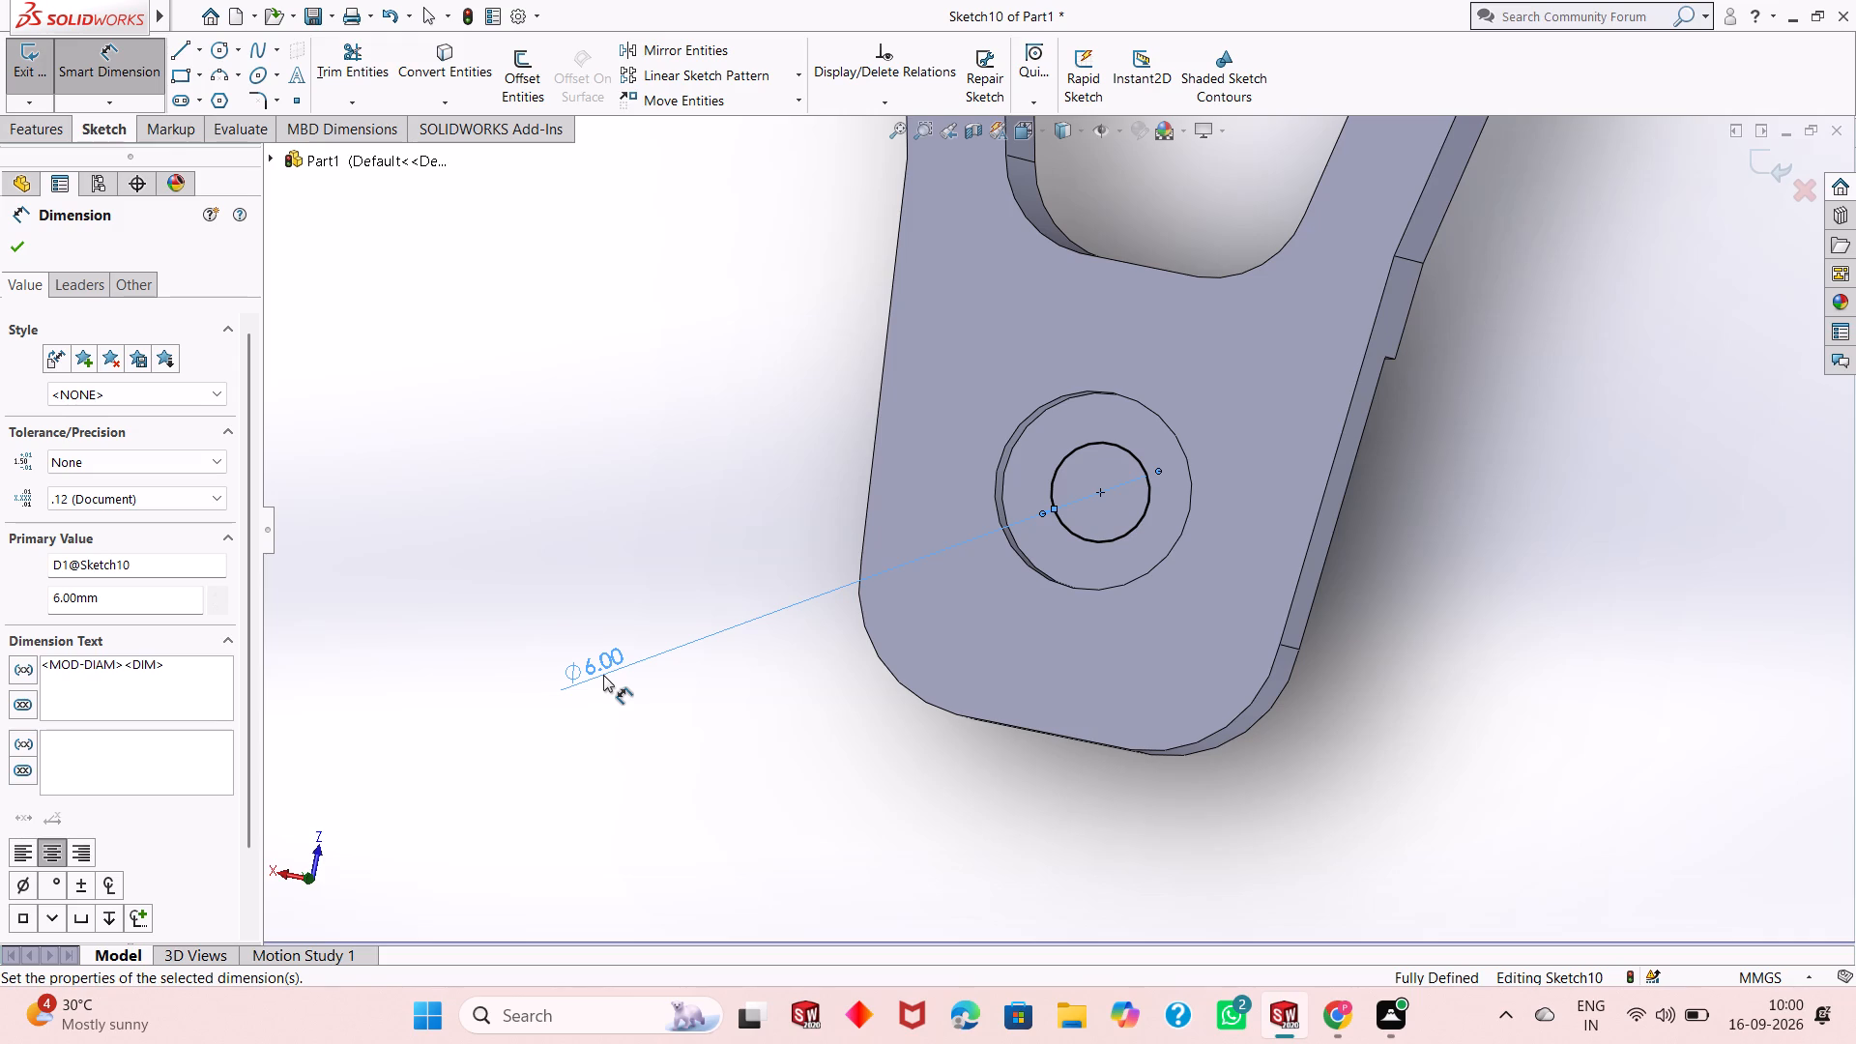
left_click(9, 237)
Cut-extrude the 6 mm circle Through All from the sketch plane and check the resulting hole in the arm end.
left_click(56, 141)
left_click(348, 64)
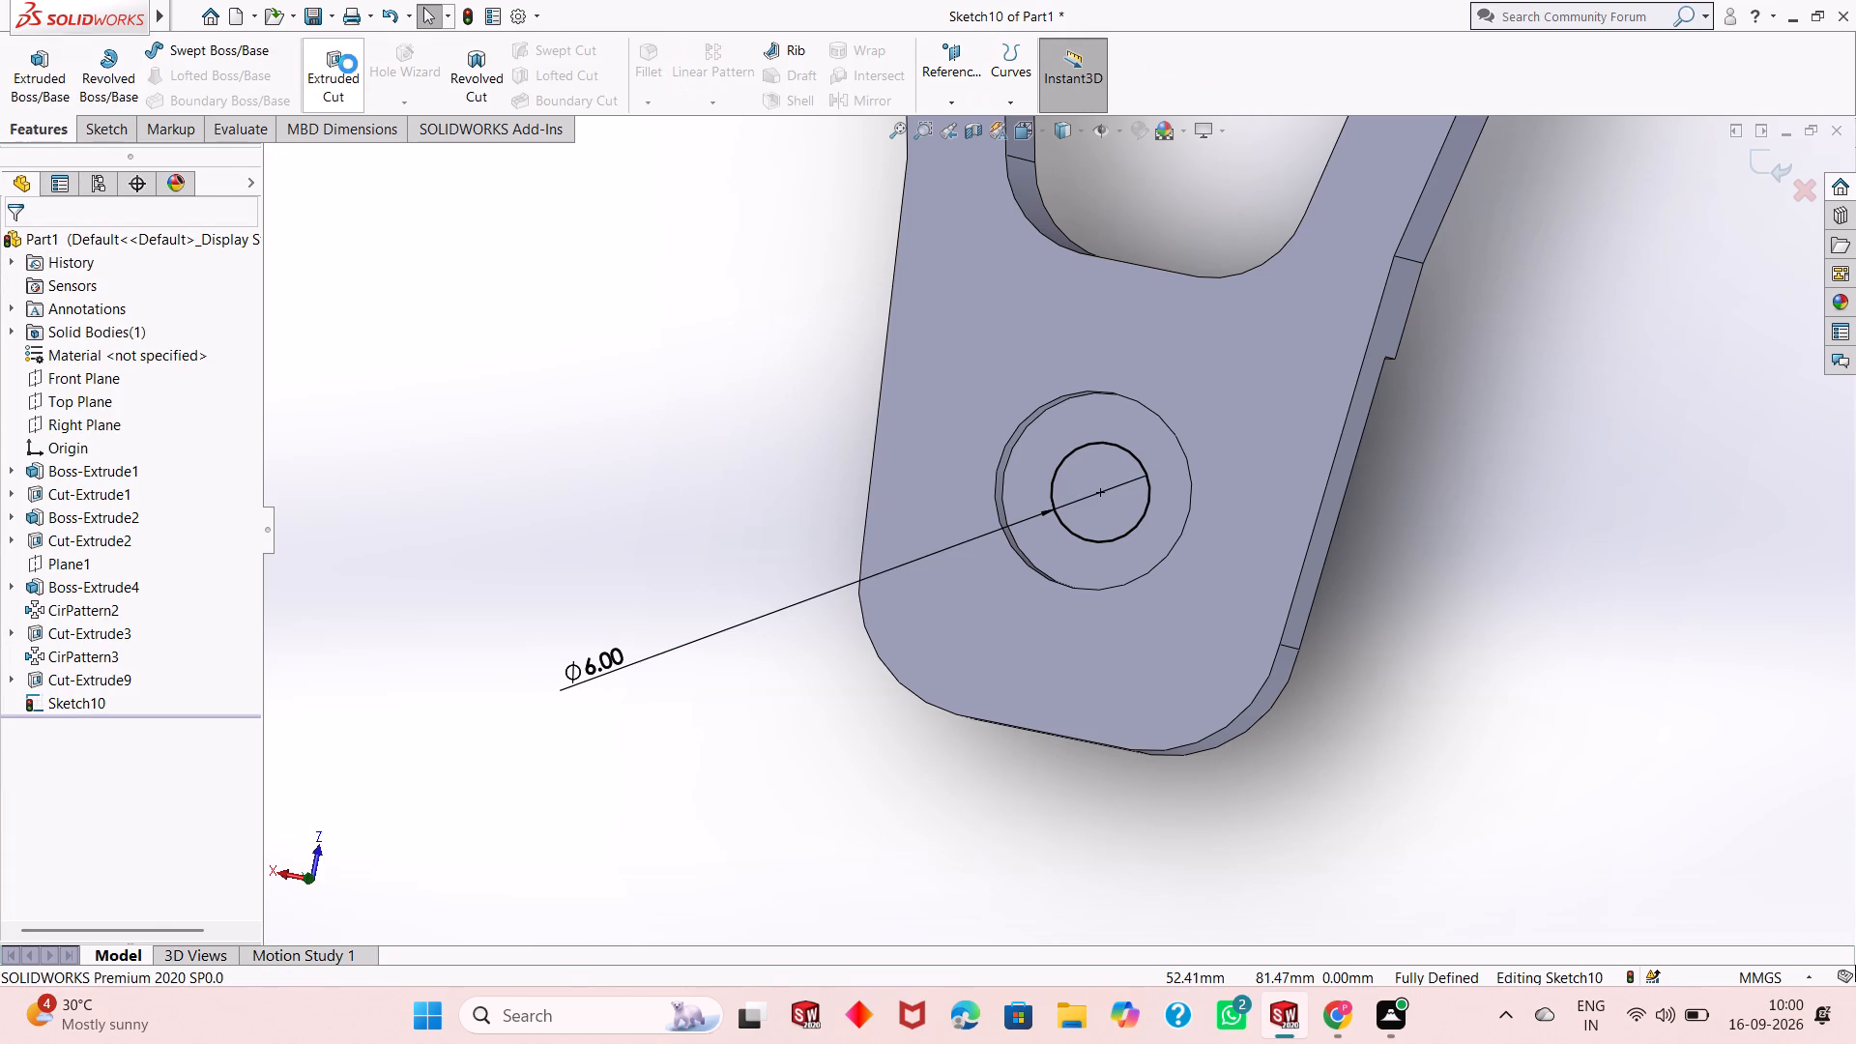
left_click(137, 387)
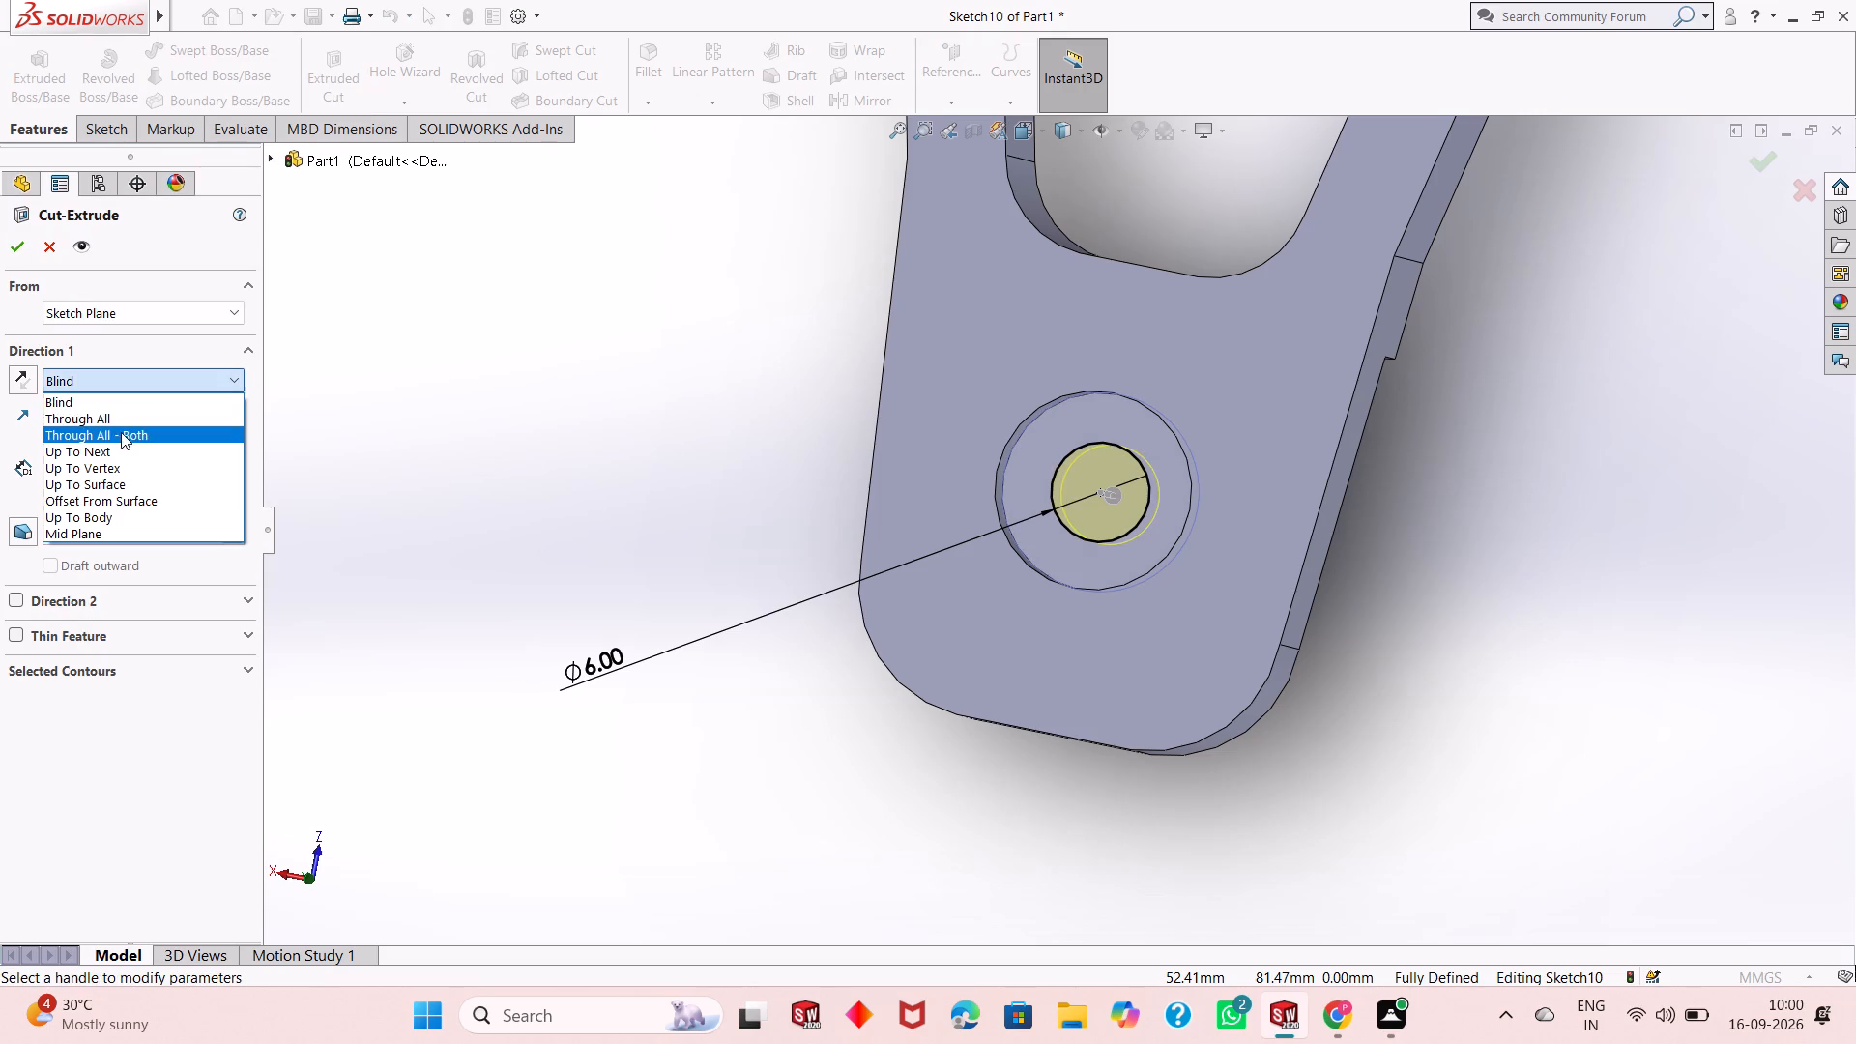
left_click(129, 421)
left_click(22, 252)
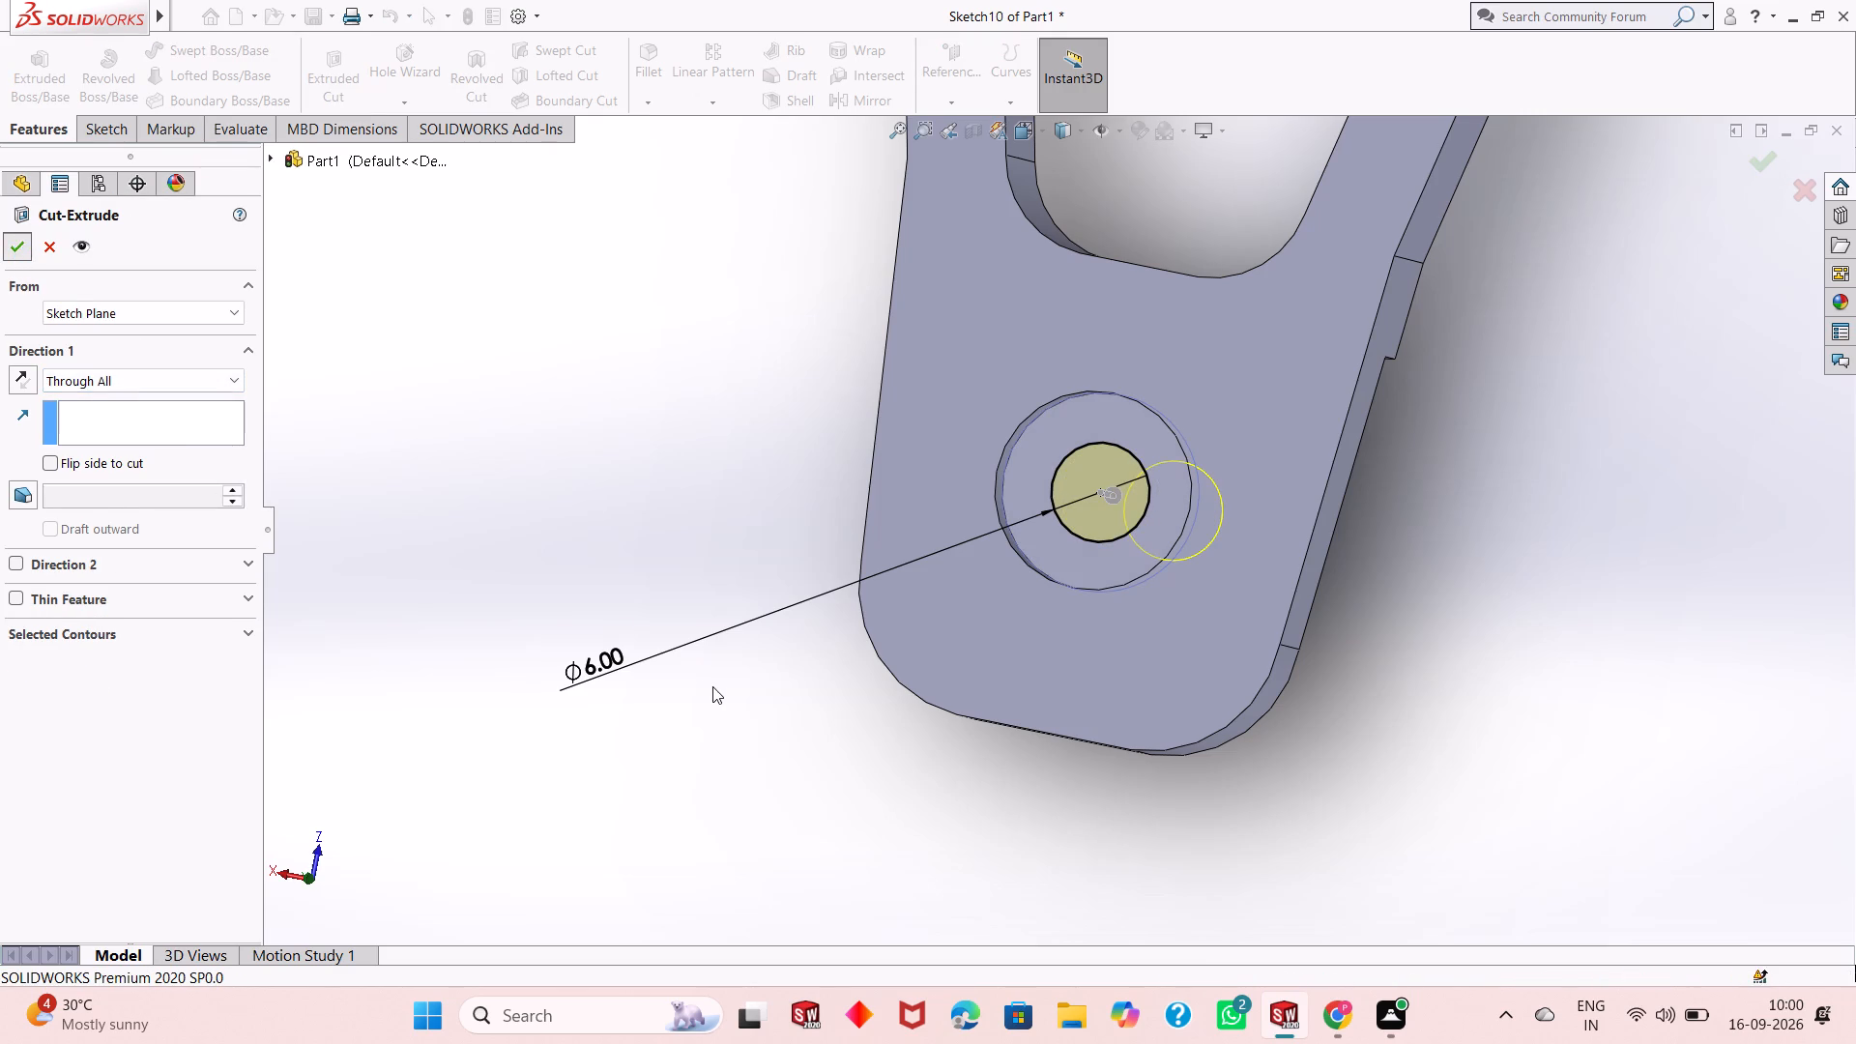
middle_click_drag(716, 687, 731, 437)
left_click(731, 435)
scroll(857, 541, "up", 1)
middle_click_drag(866, 526, 896, 408)
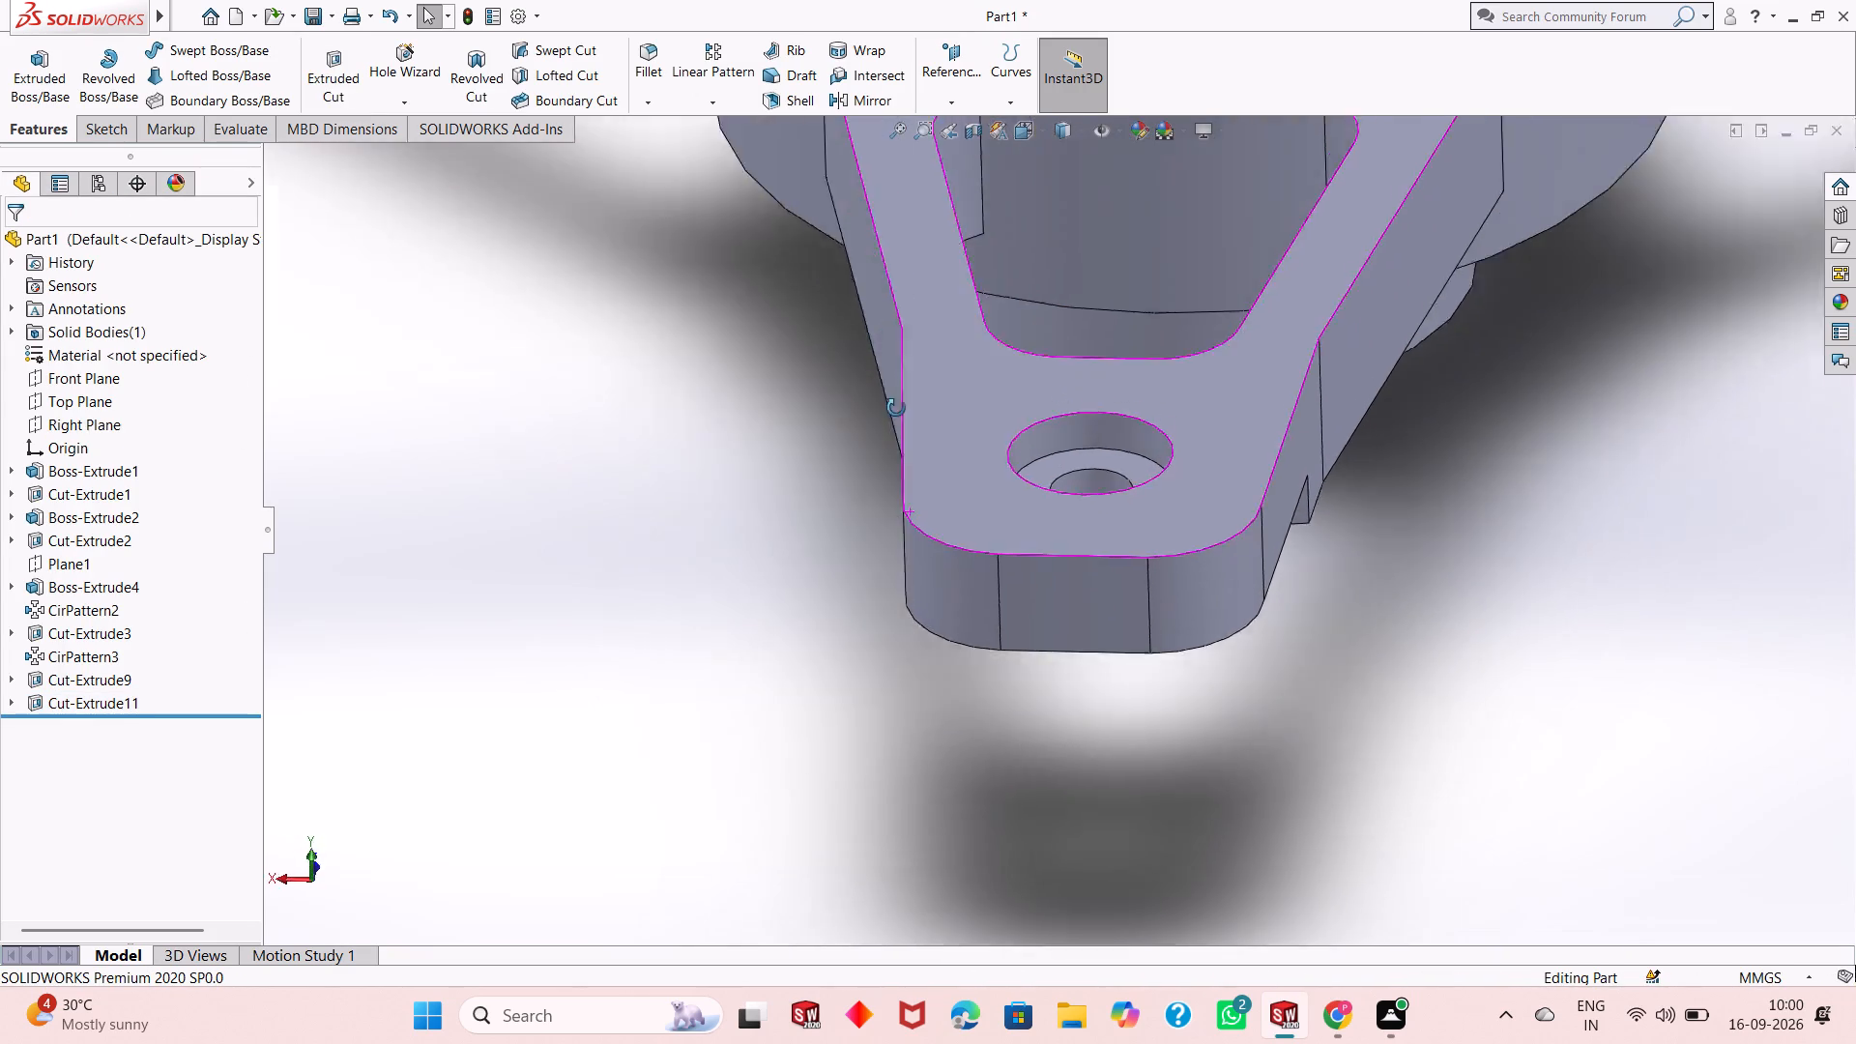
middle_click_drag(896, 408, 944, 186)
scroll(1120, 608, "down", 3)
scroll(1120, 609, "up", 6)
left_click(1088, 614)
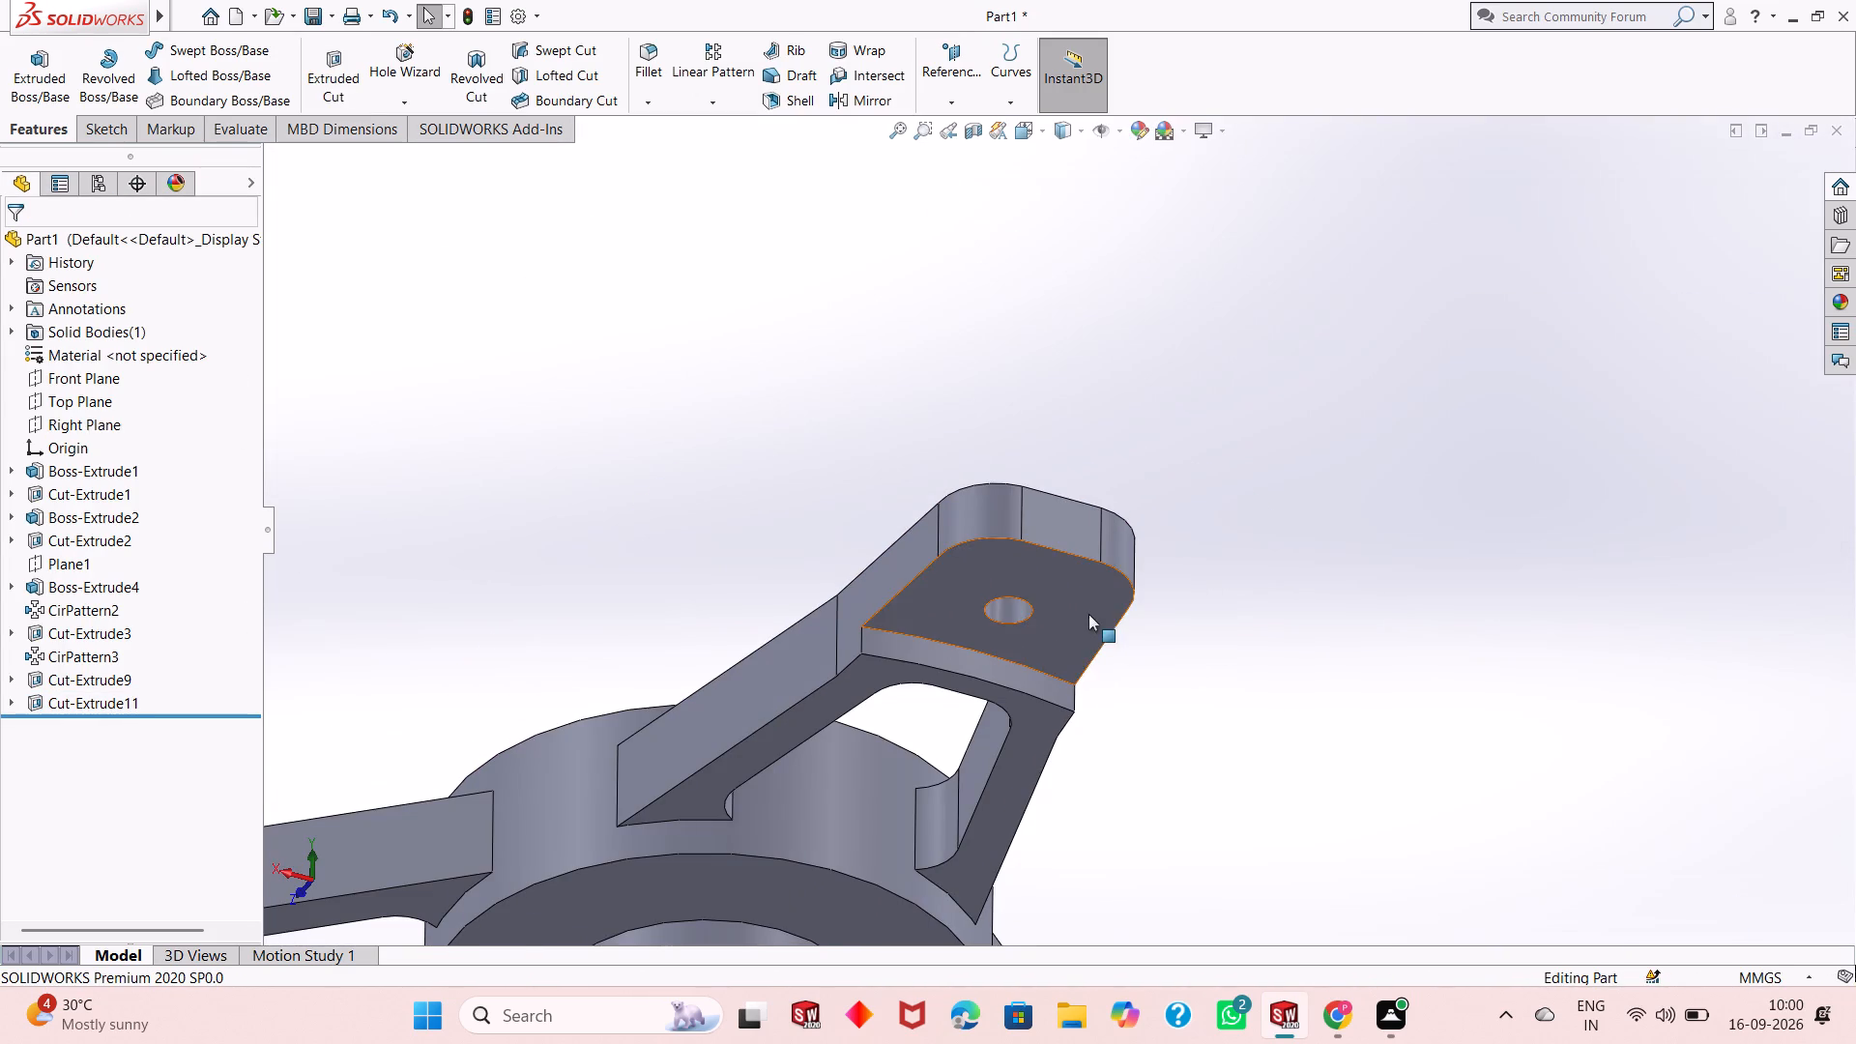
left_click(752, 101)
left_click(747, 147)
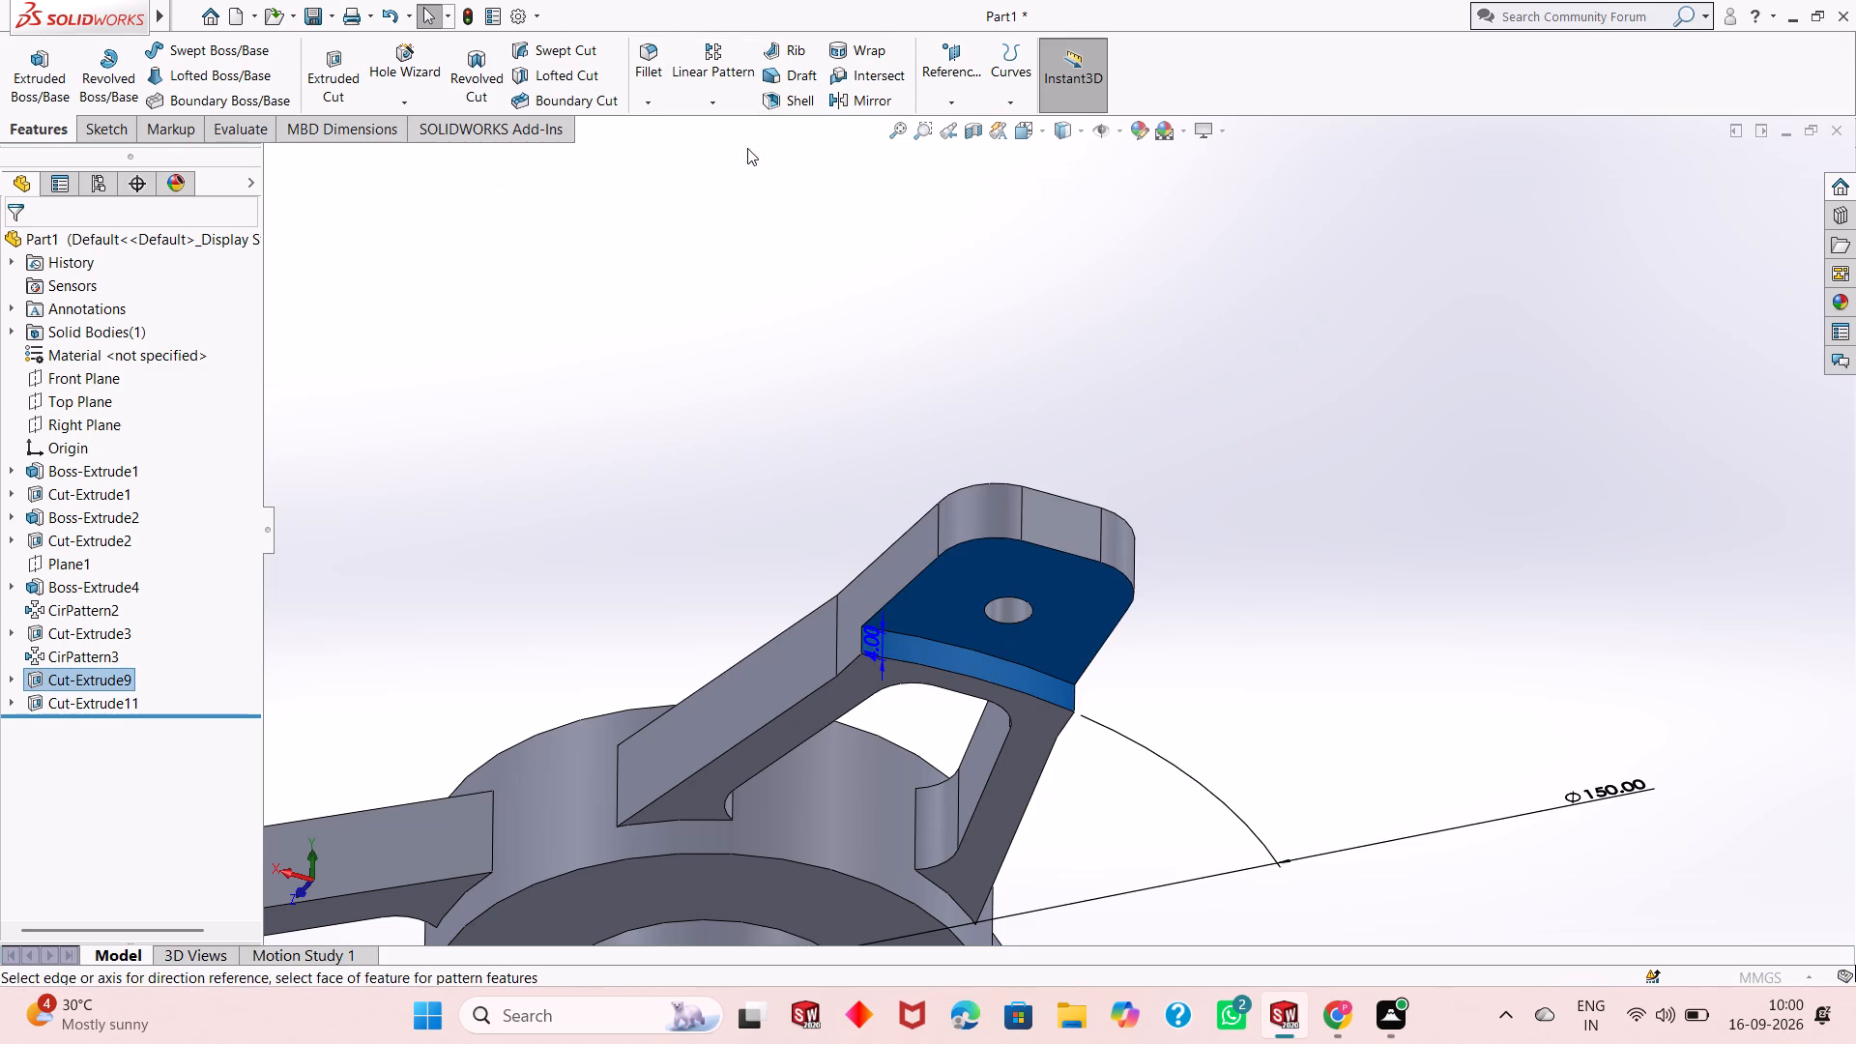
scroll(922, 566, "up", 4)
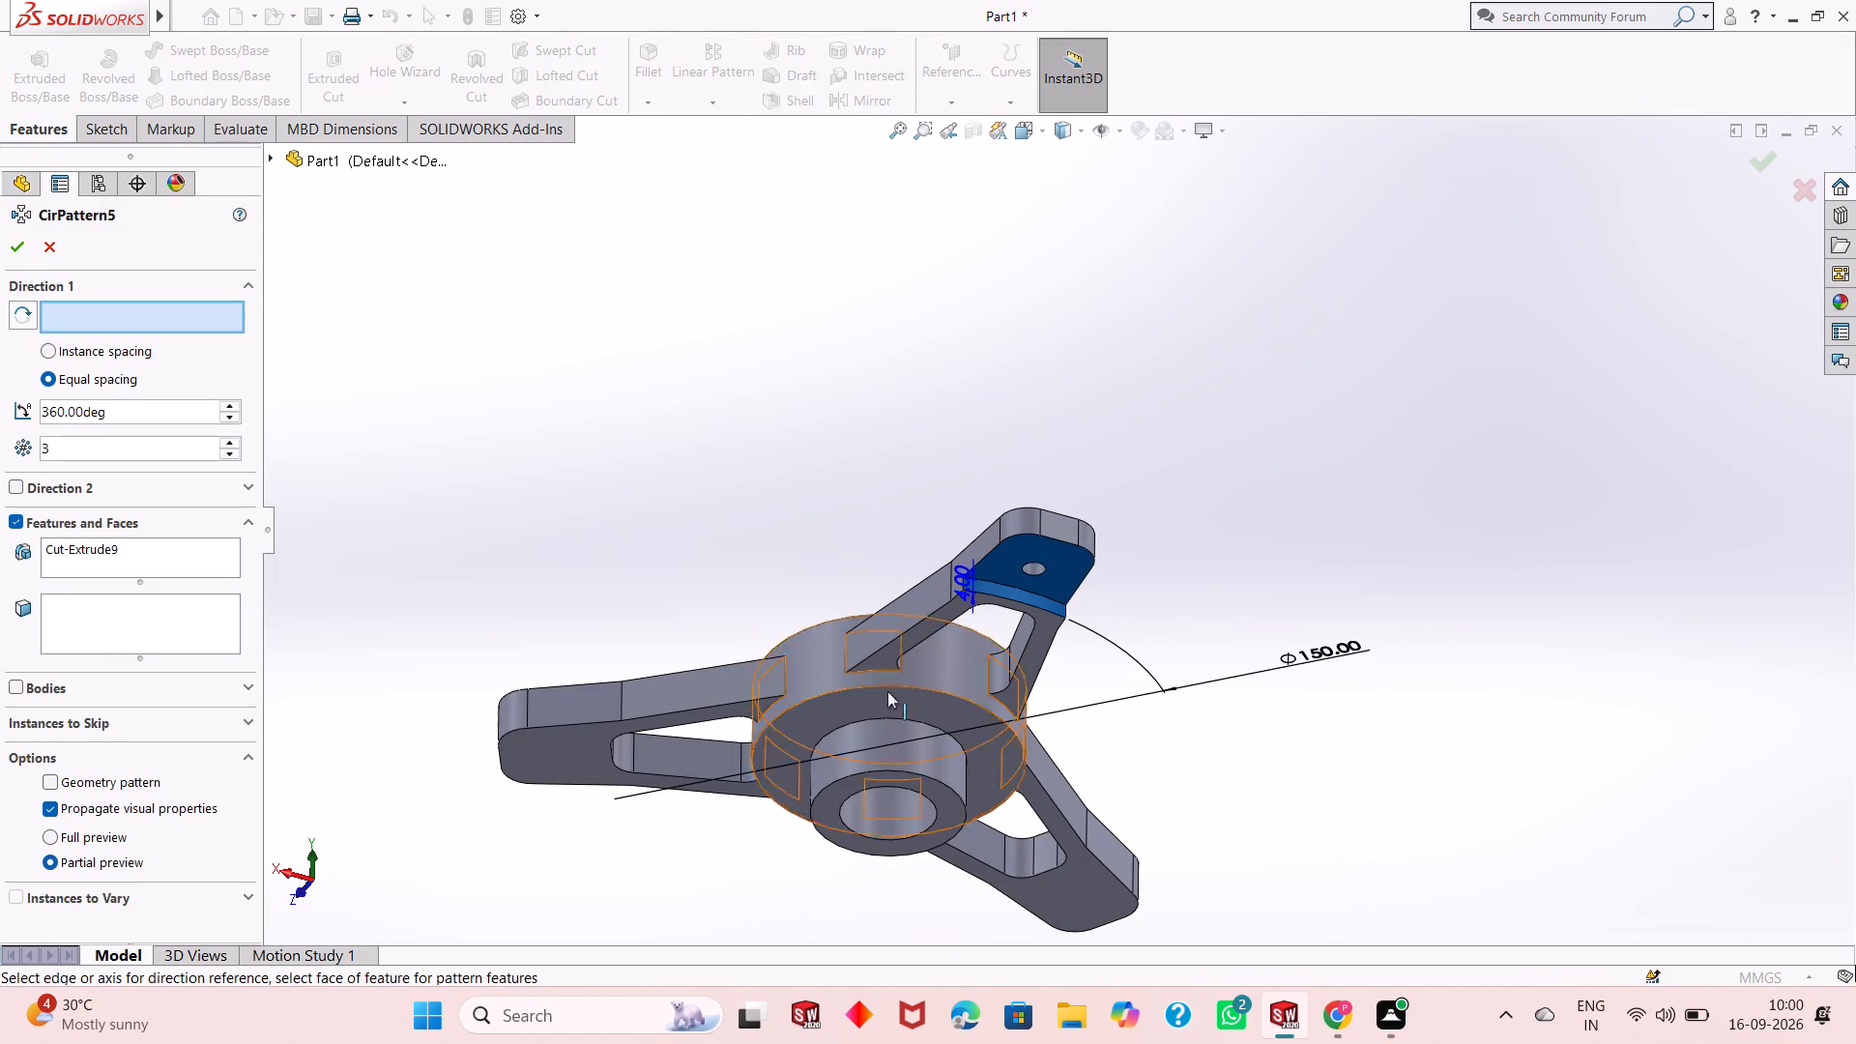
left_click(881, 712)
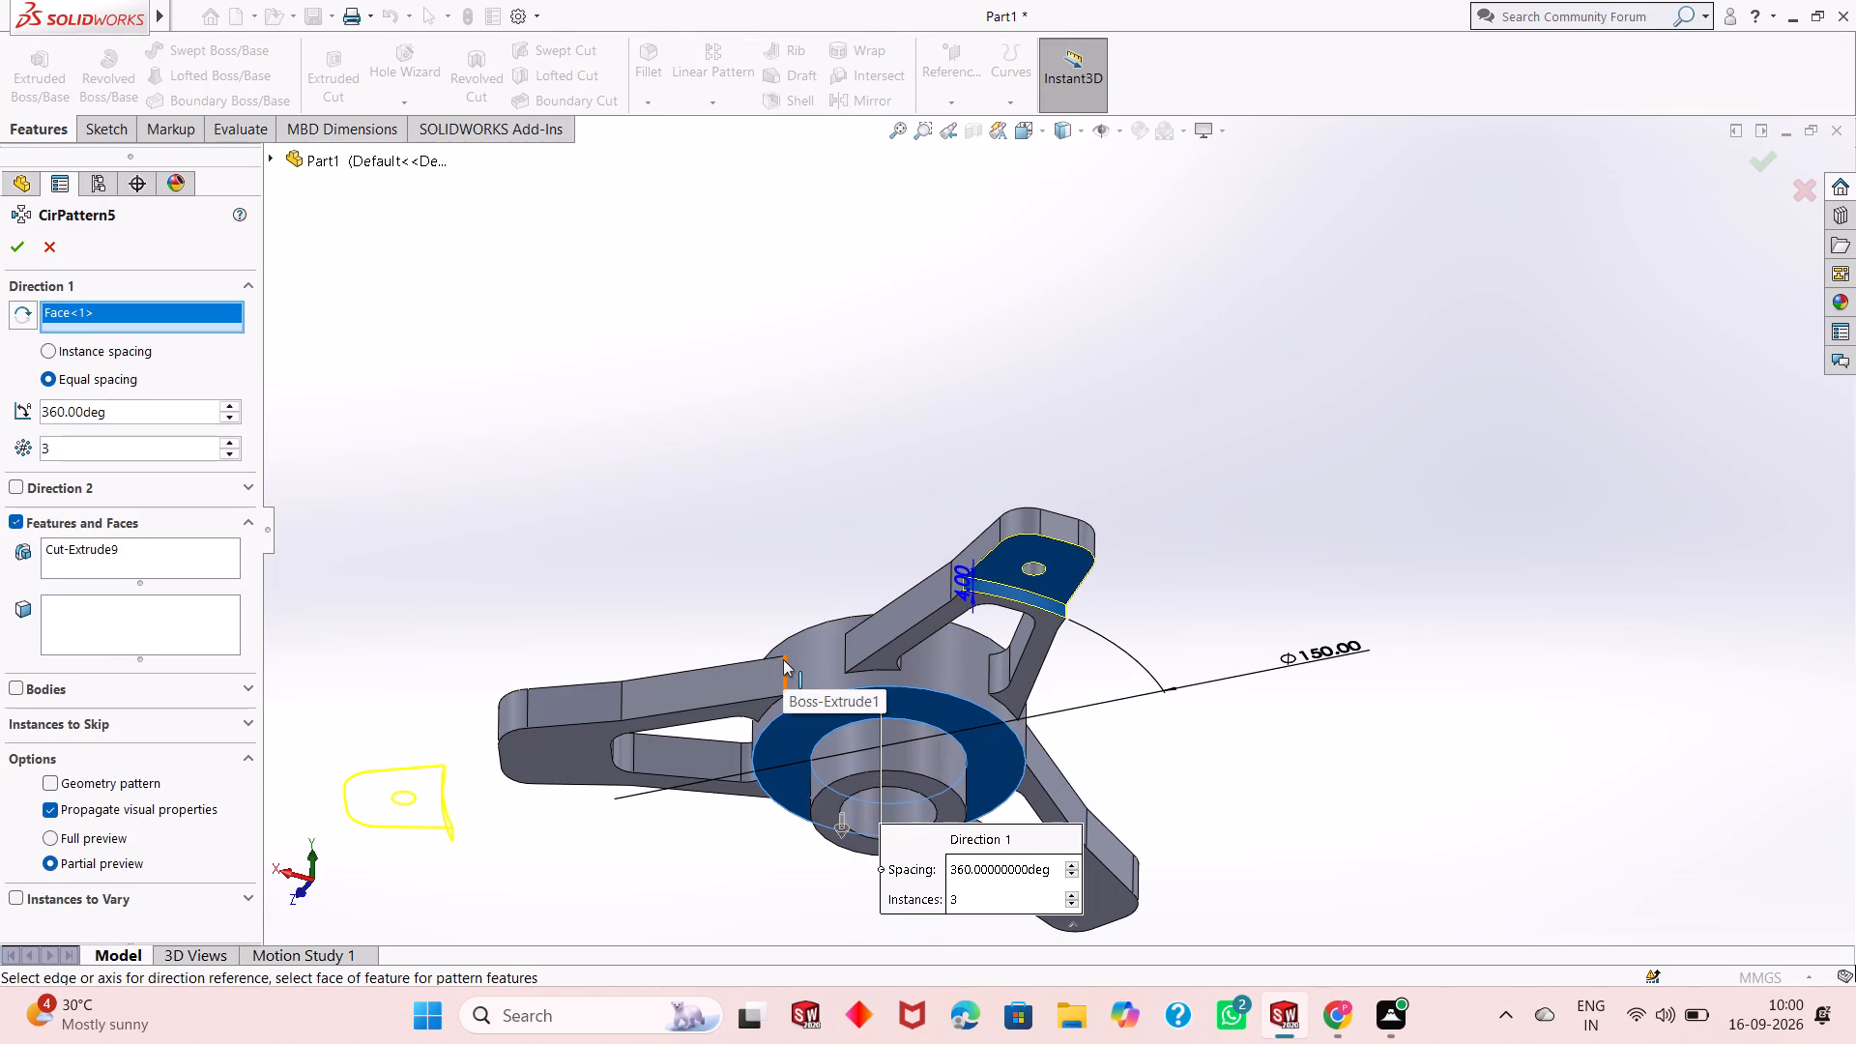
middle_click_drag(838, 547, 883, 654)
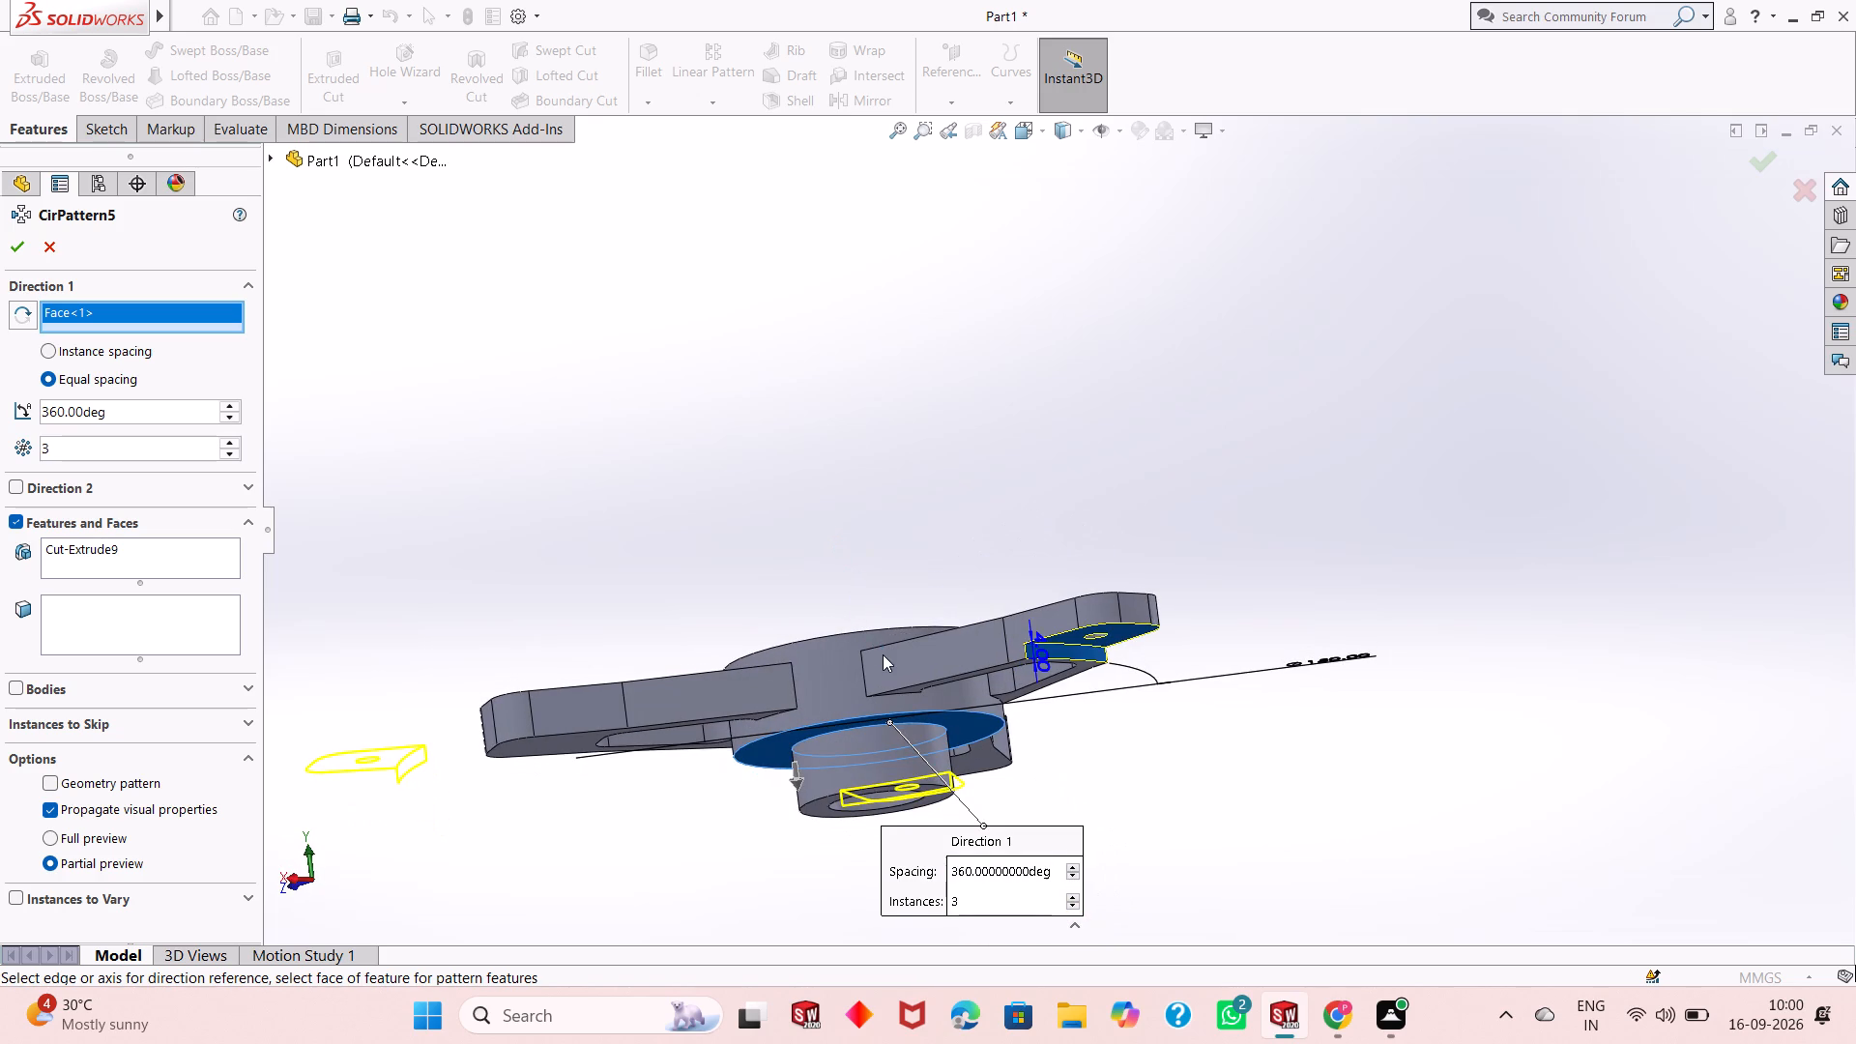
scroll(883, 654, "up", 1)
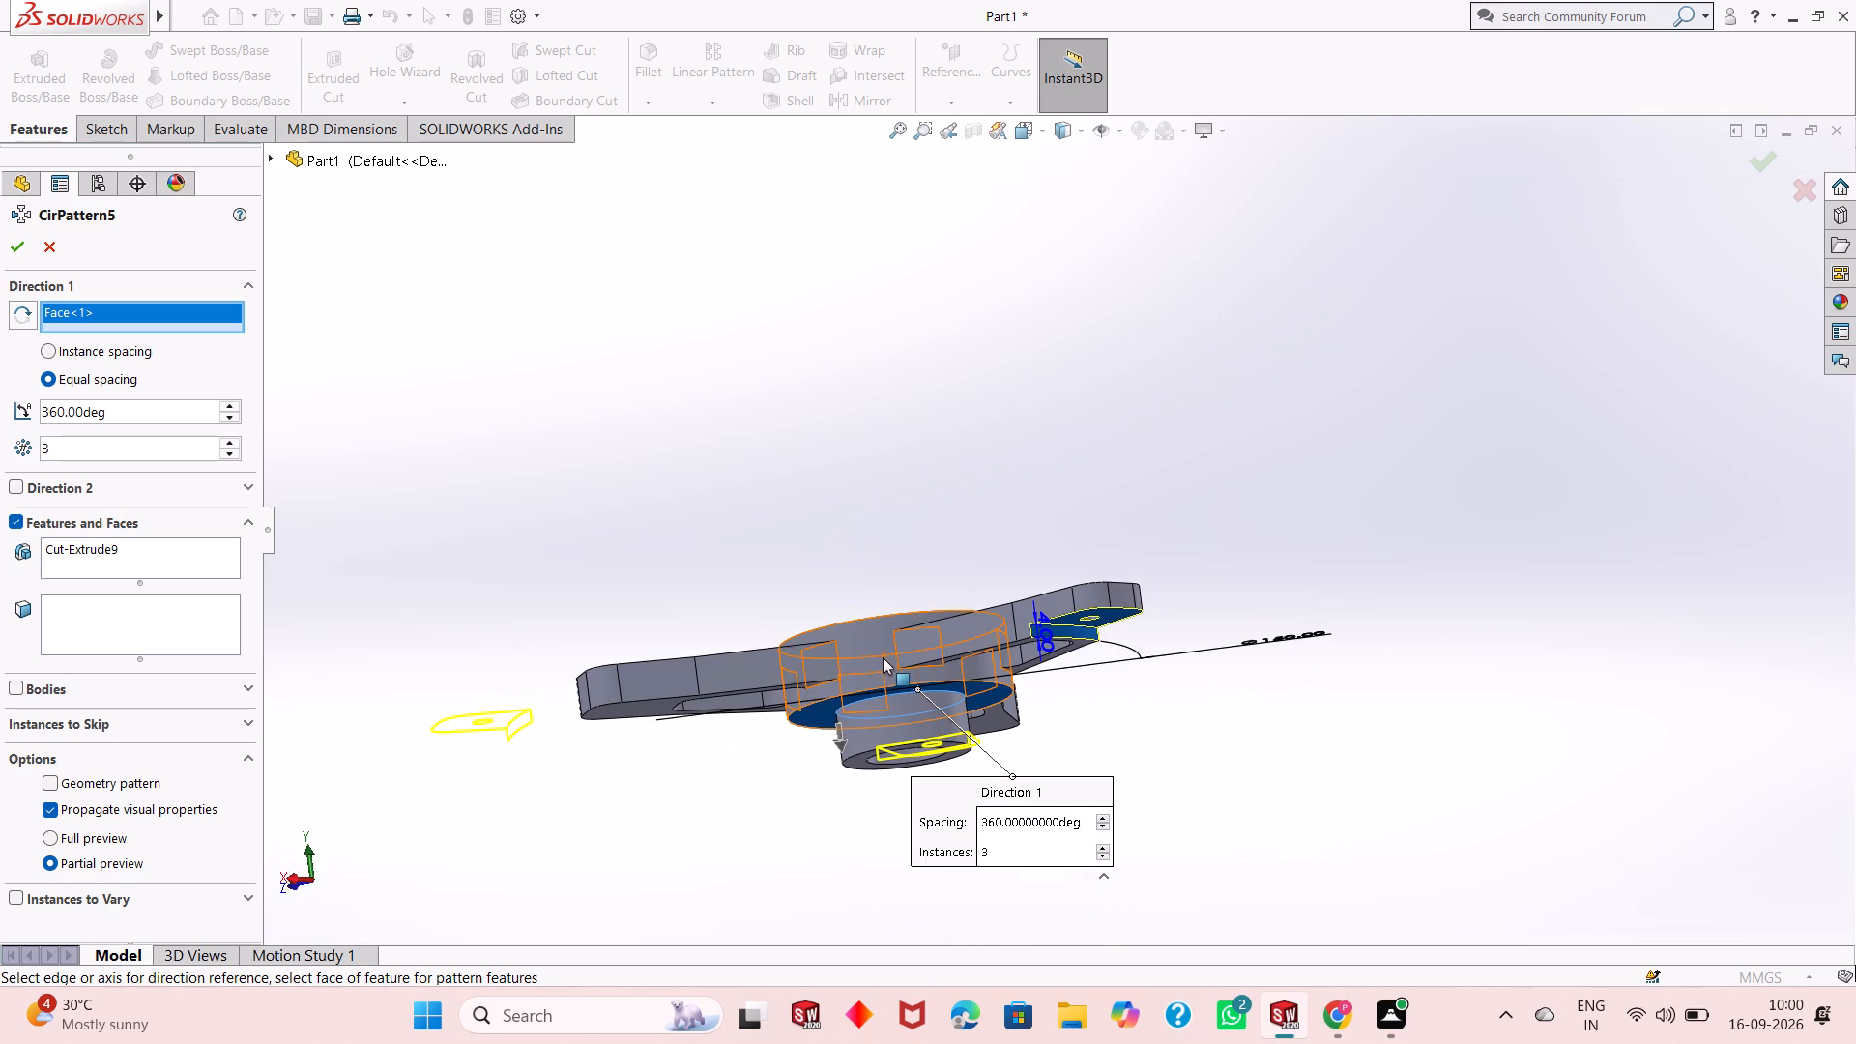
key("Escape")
Circular-pattern the 4 mm arm-end step cut about the hub's outer circular edge with 3 equally spaced instances over 360 degrees.
middle_click_drag(978, 695, 935, 569)
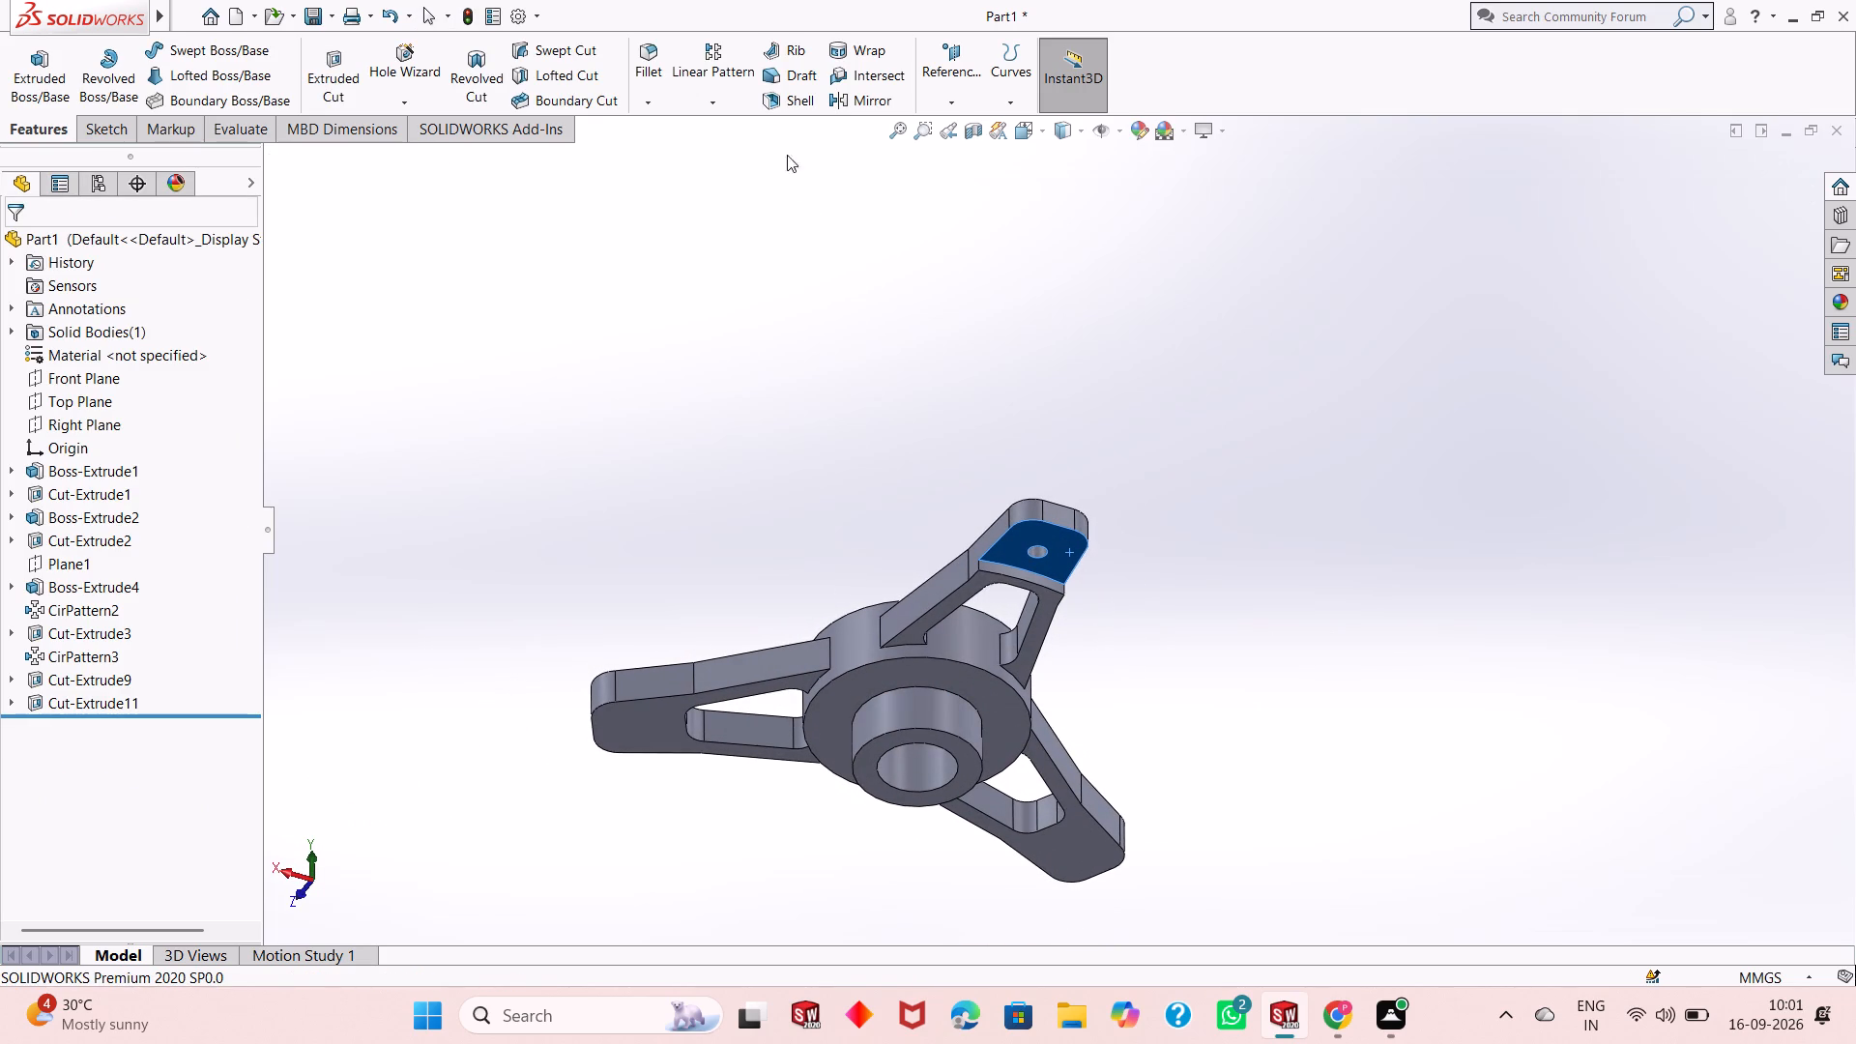
left_click(728, 106)
left_click(749, 155)
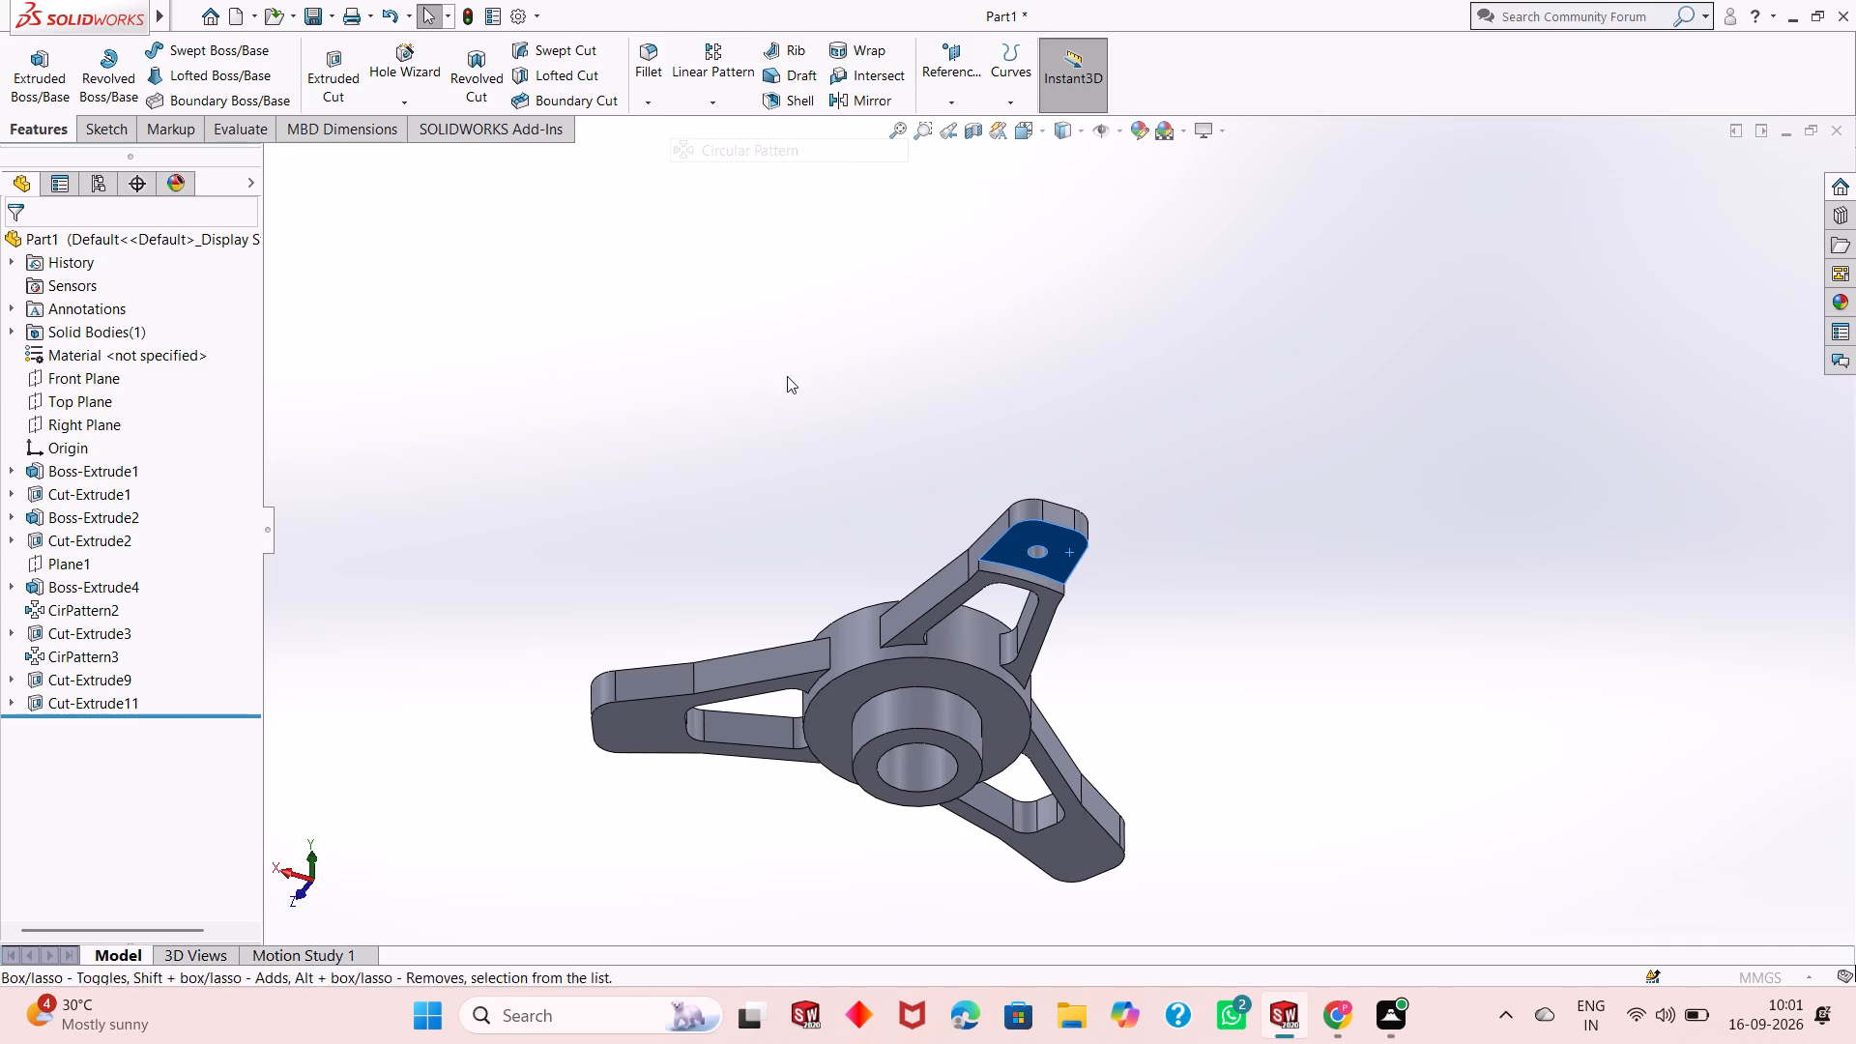
left_click(905, 658)
left_click(25, 238)
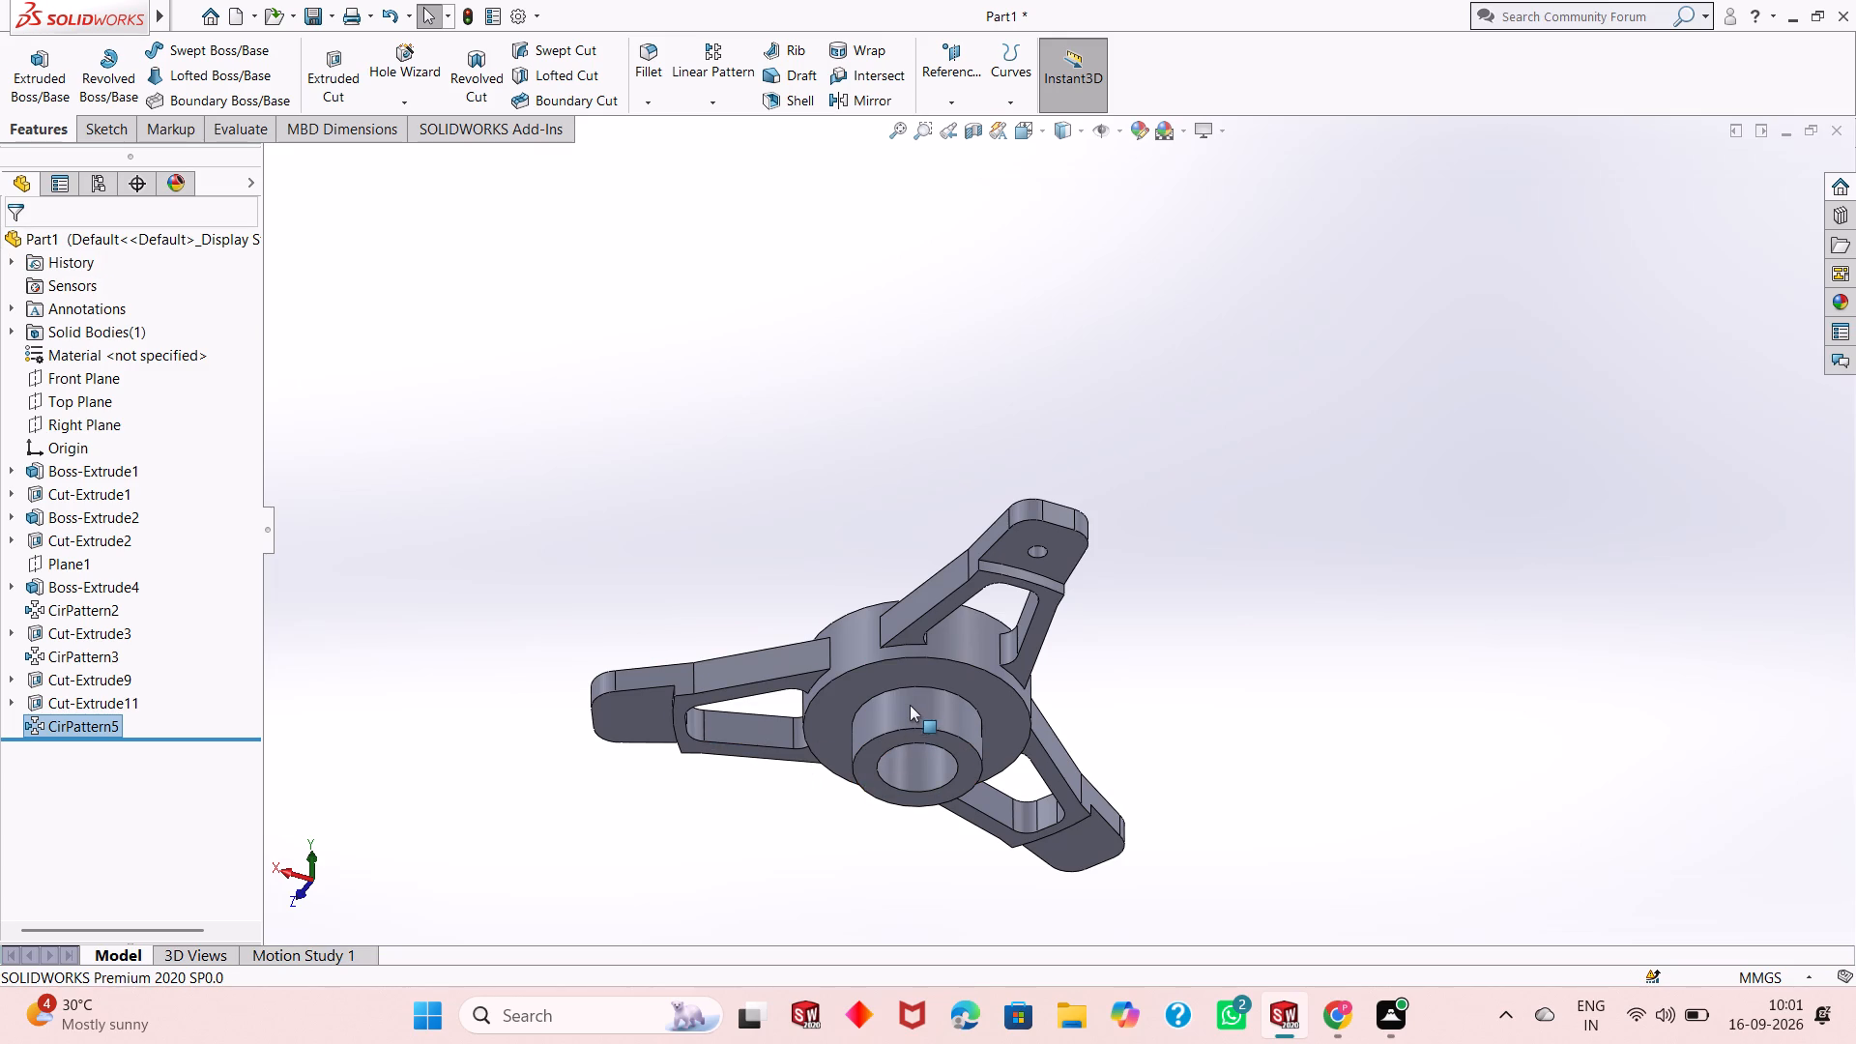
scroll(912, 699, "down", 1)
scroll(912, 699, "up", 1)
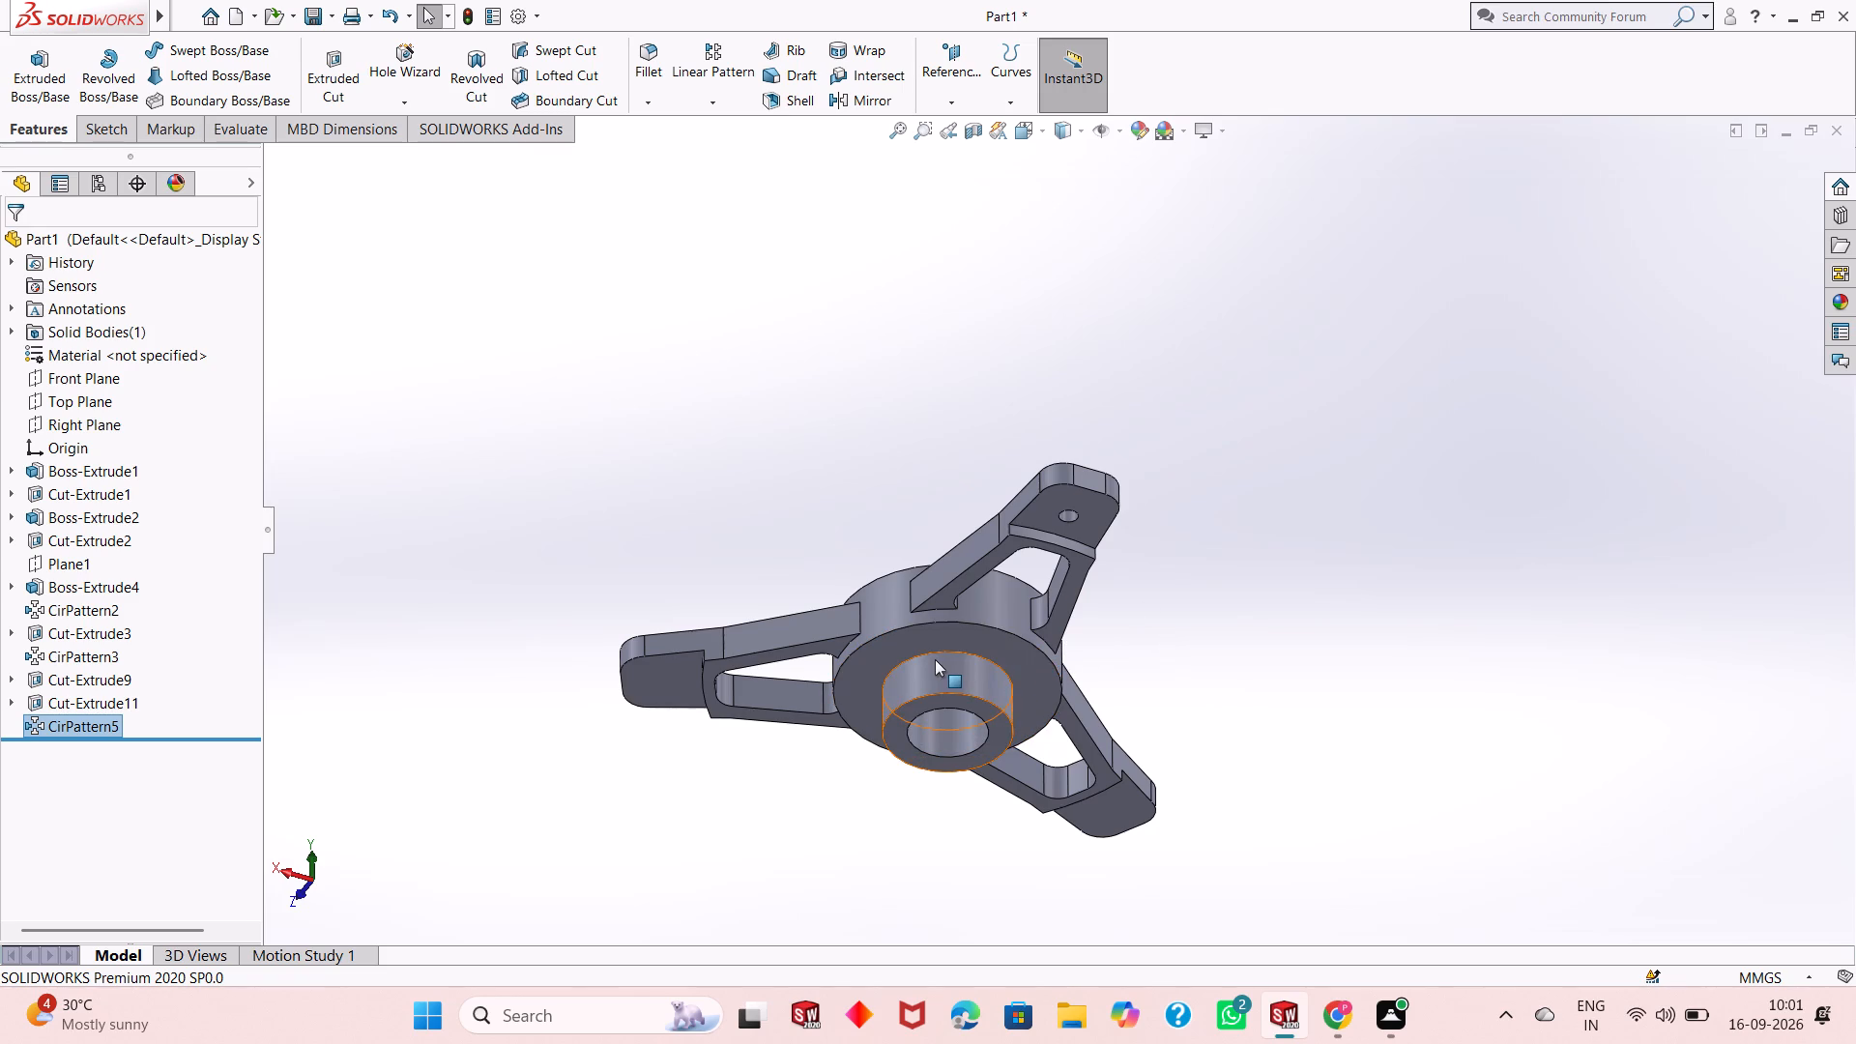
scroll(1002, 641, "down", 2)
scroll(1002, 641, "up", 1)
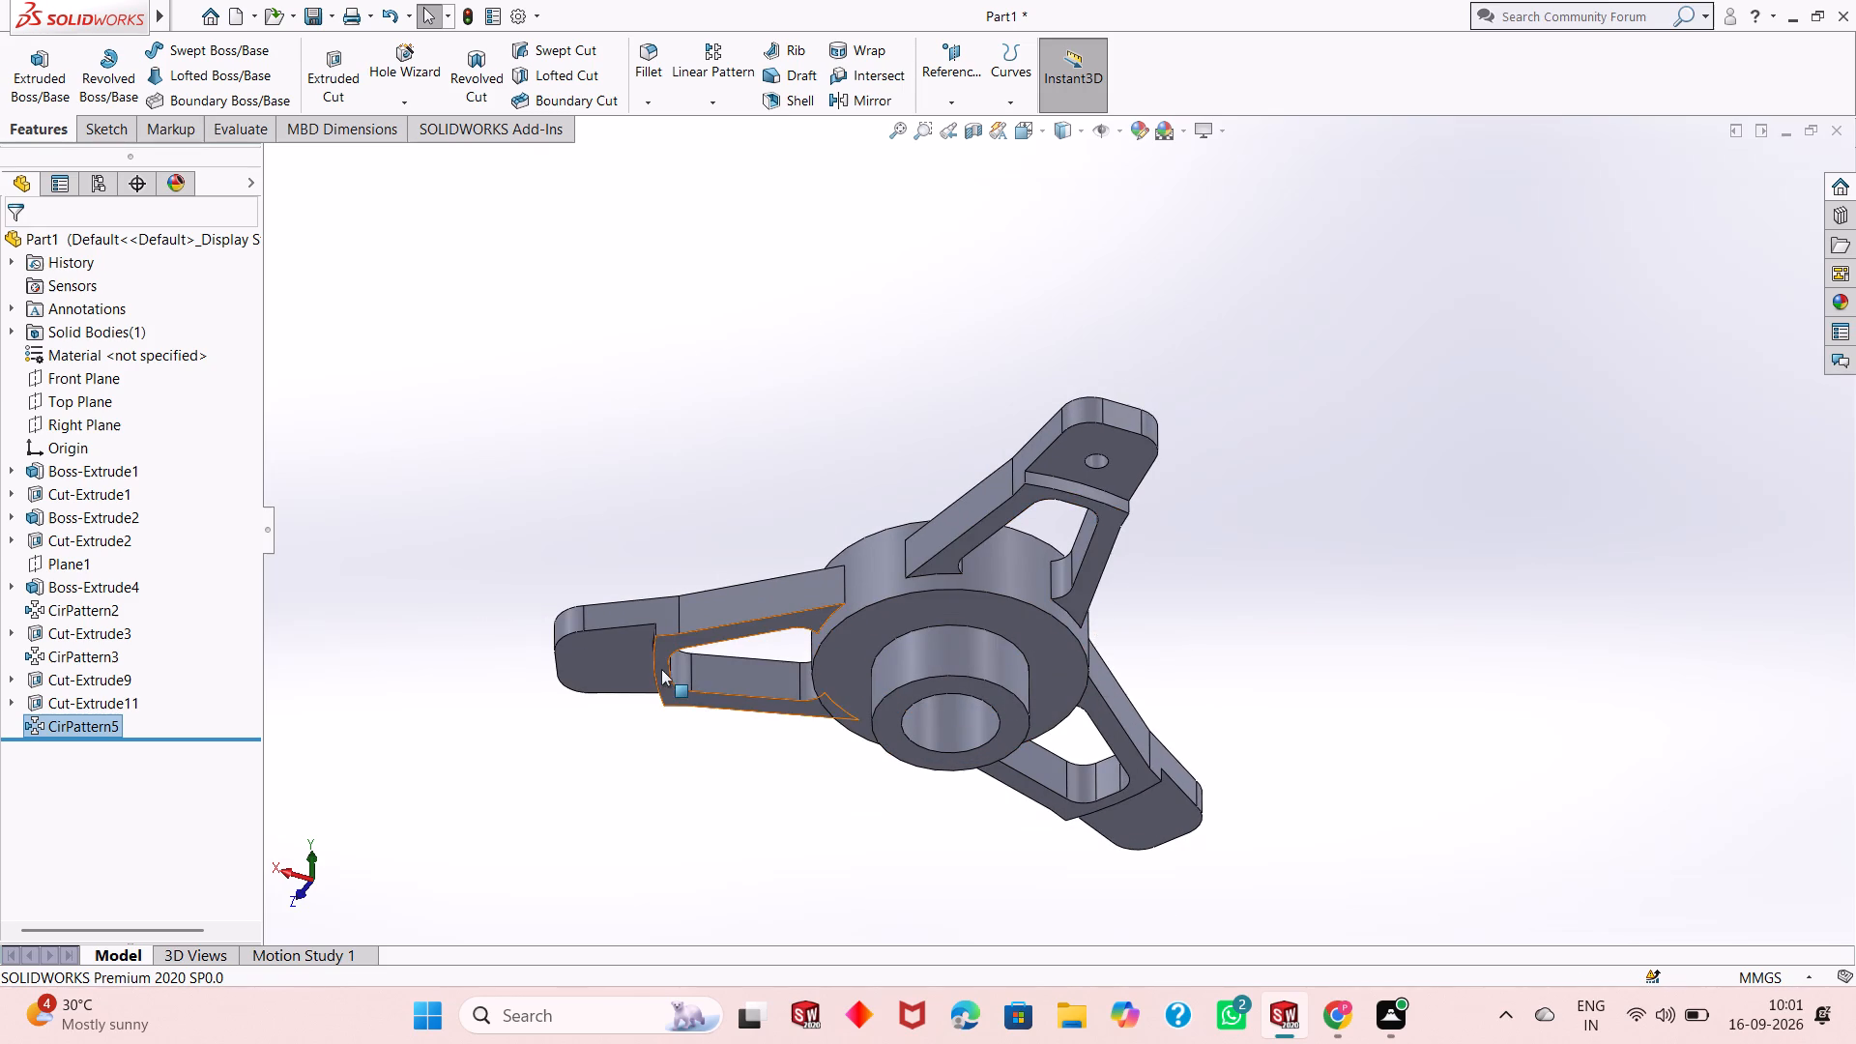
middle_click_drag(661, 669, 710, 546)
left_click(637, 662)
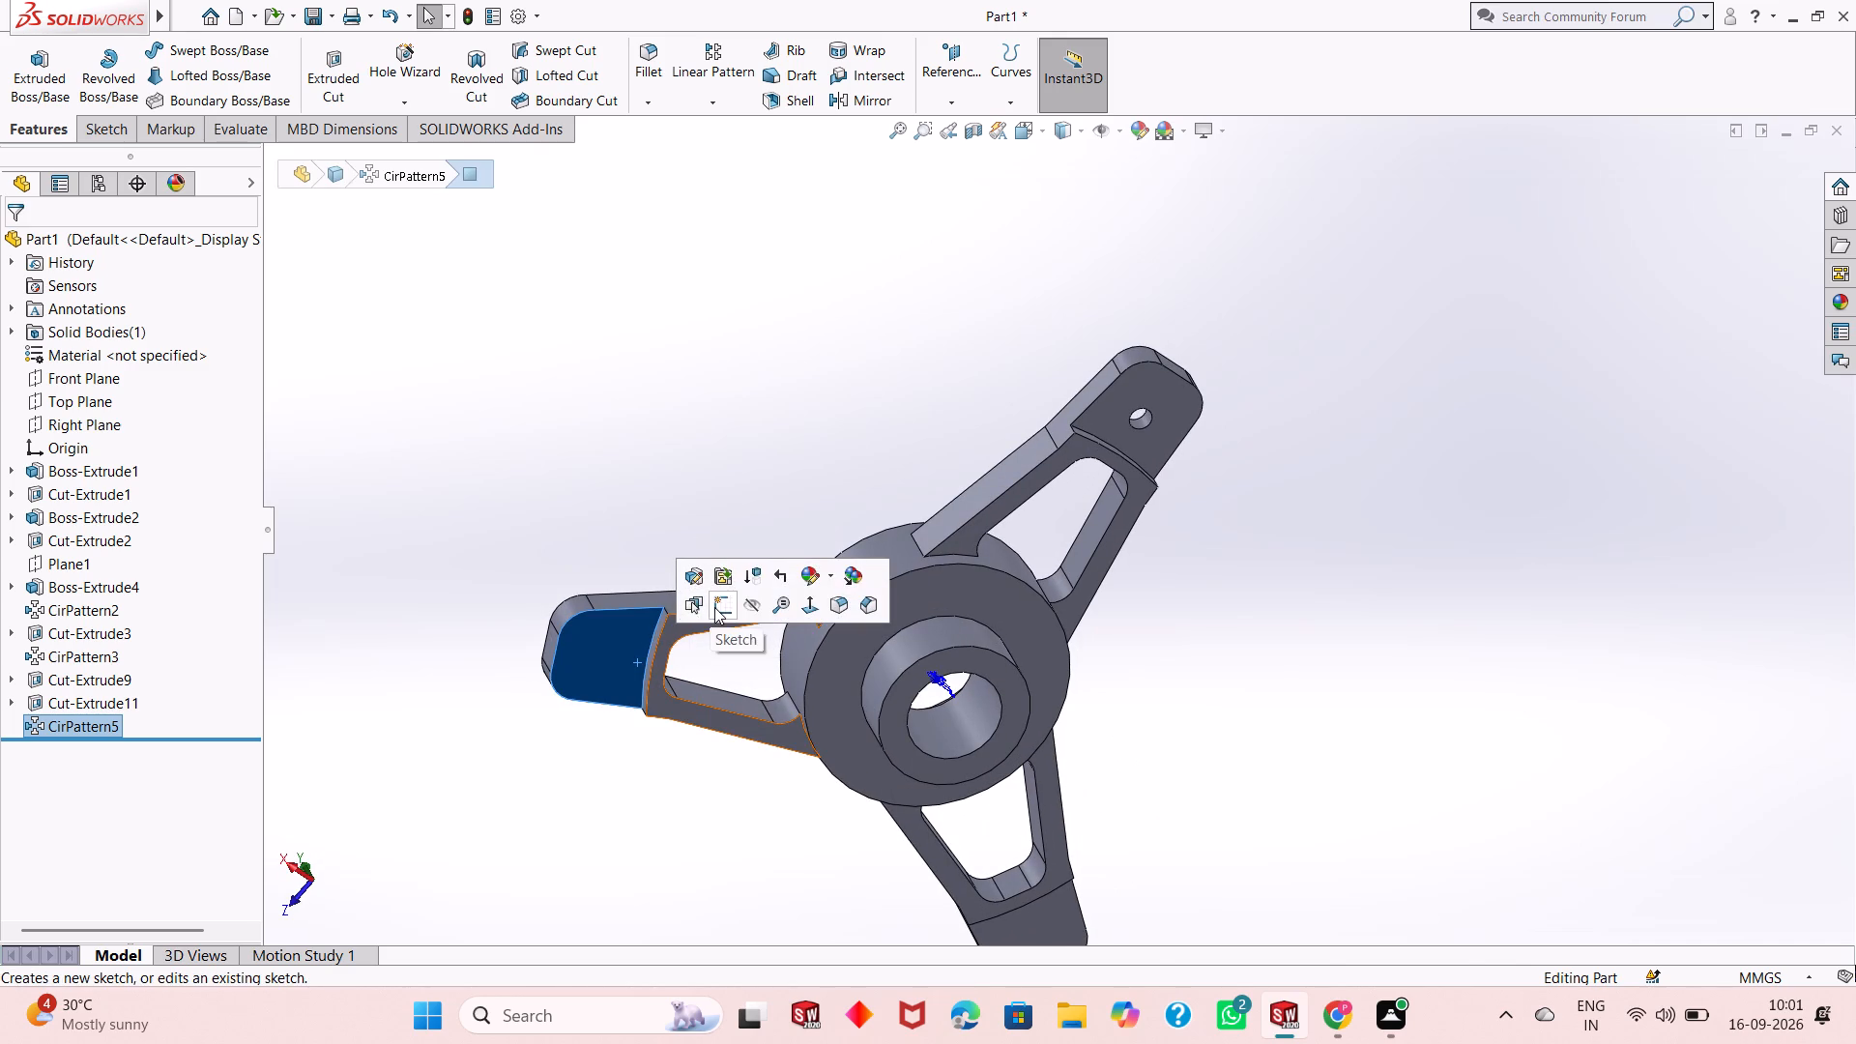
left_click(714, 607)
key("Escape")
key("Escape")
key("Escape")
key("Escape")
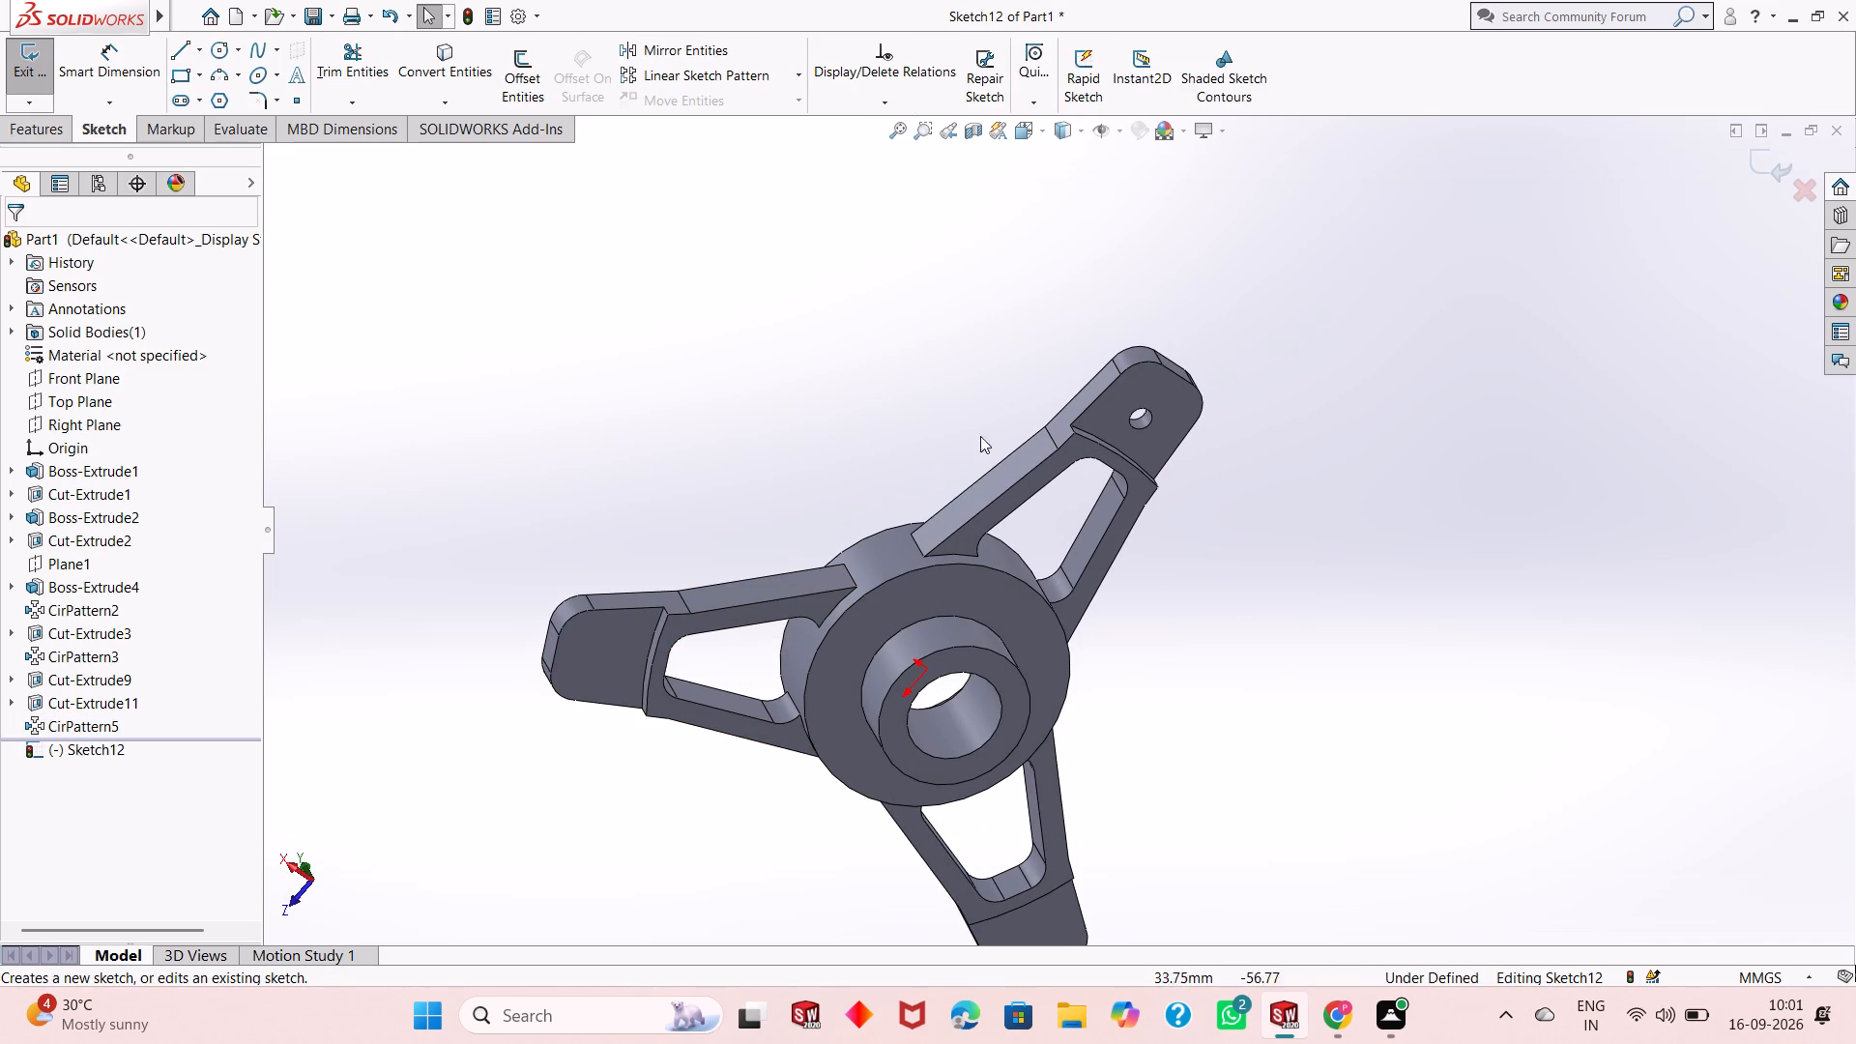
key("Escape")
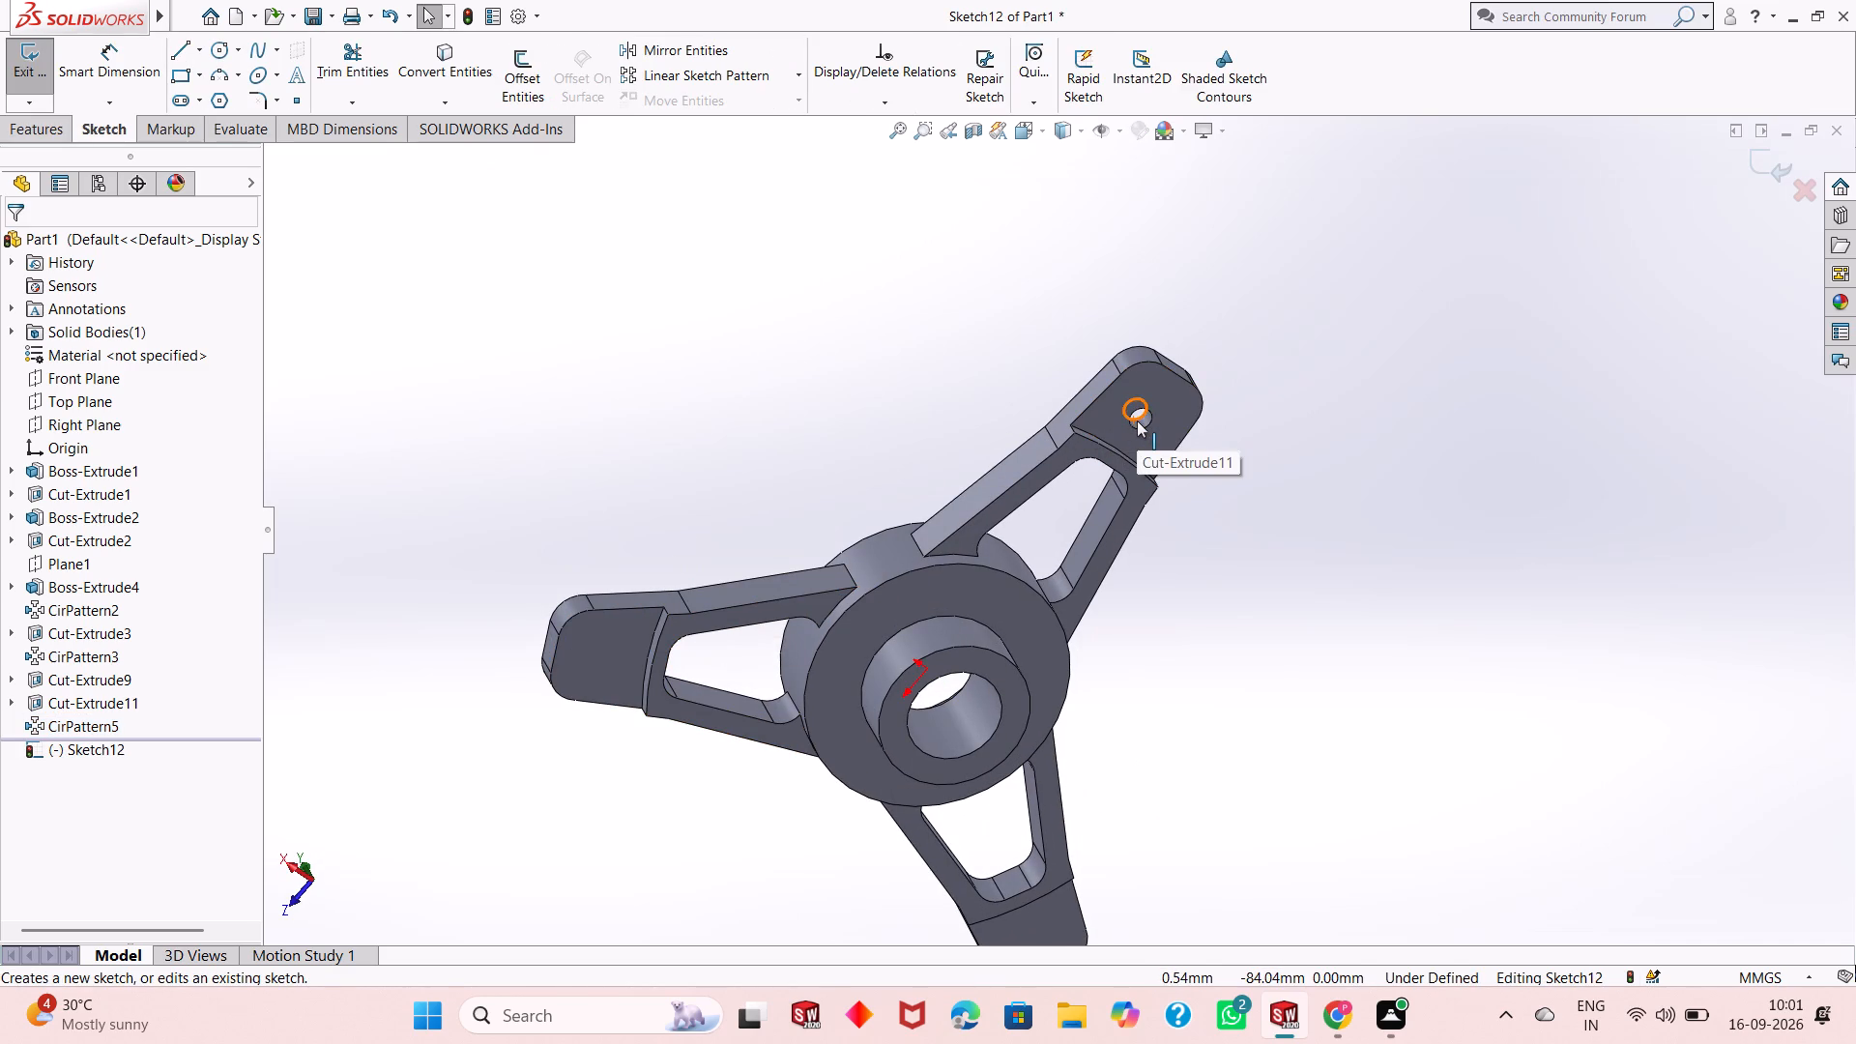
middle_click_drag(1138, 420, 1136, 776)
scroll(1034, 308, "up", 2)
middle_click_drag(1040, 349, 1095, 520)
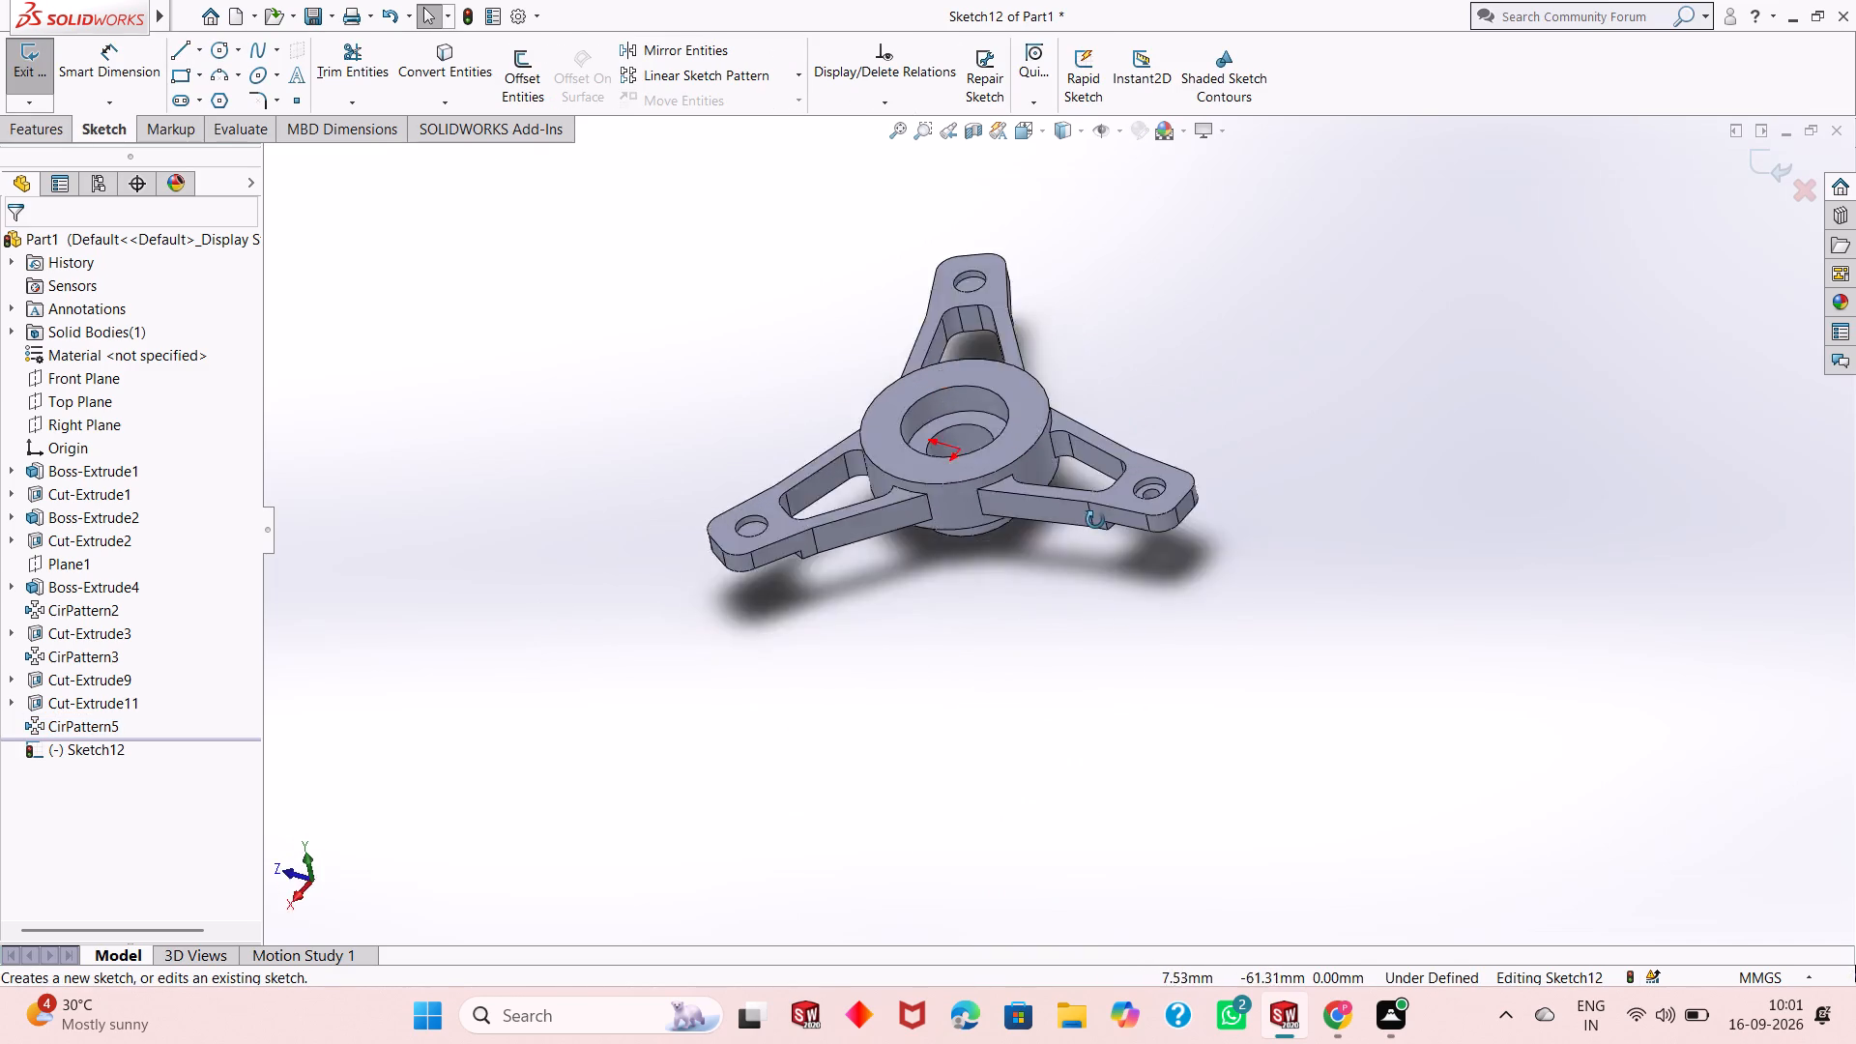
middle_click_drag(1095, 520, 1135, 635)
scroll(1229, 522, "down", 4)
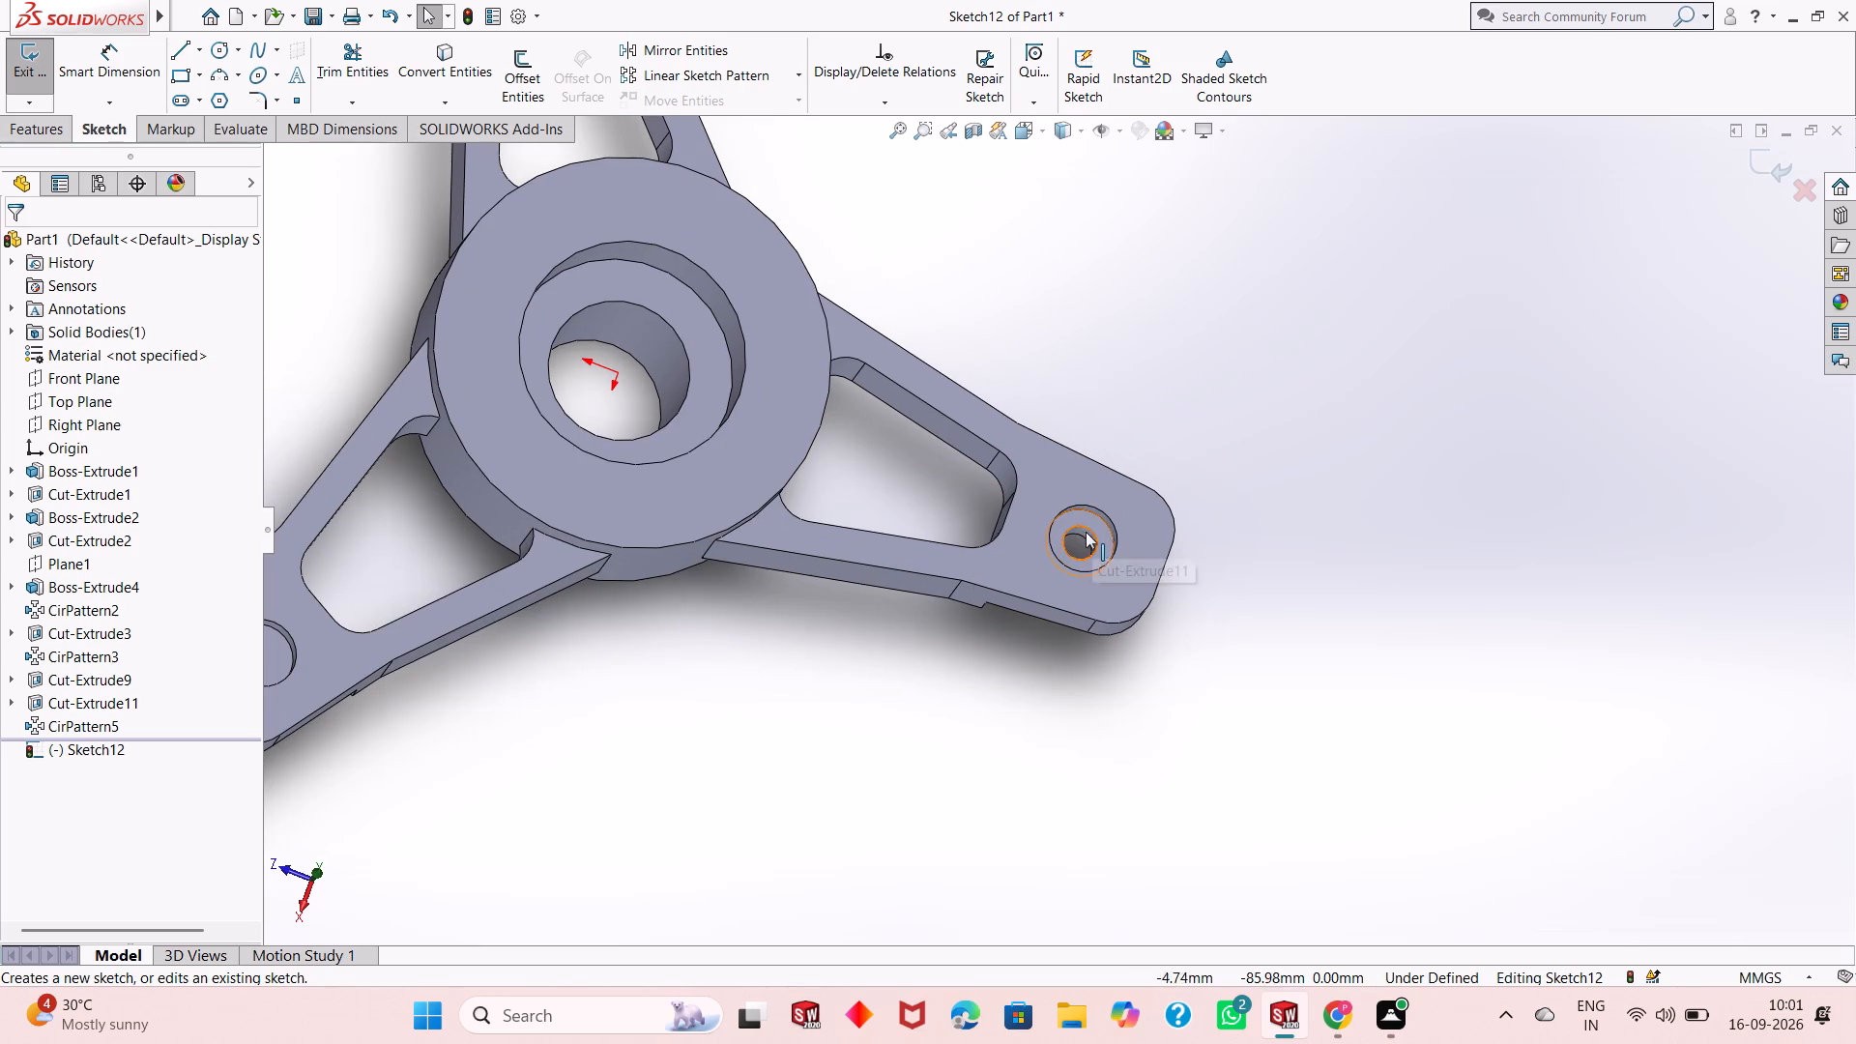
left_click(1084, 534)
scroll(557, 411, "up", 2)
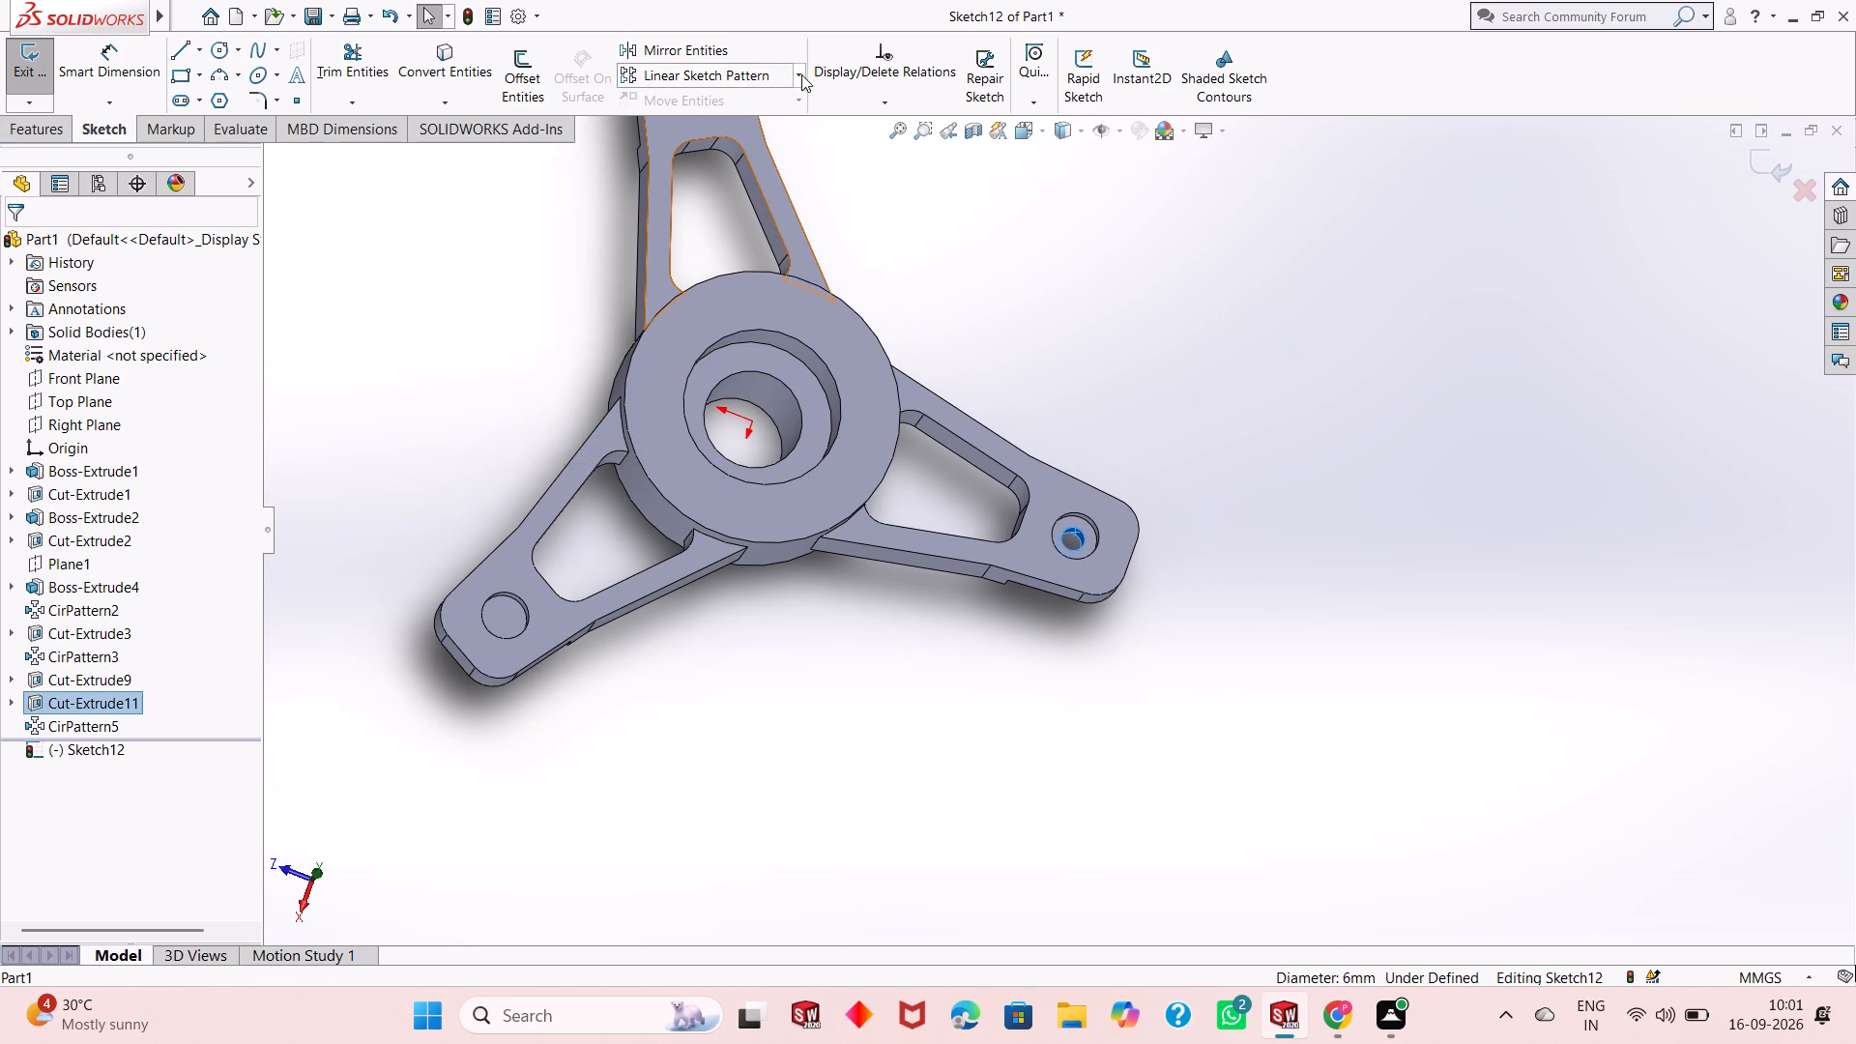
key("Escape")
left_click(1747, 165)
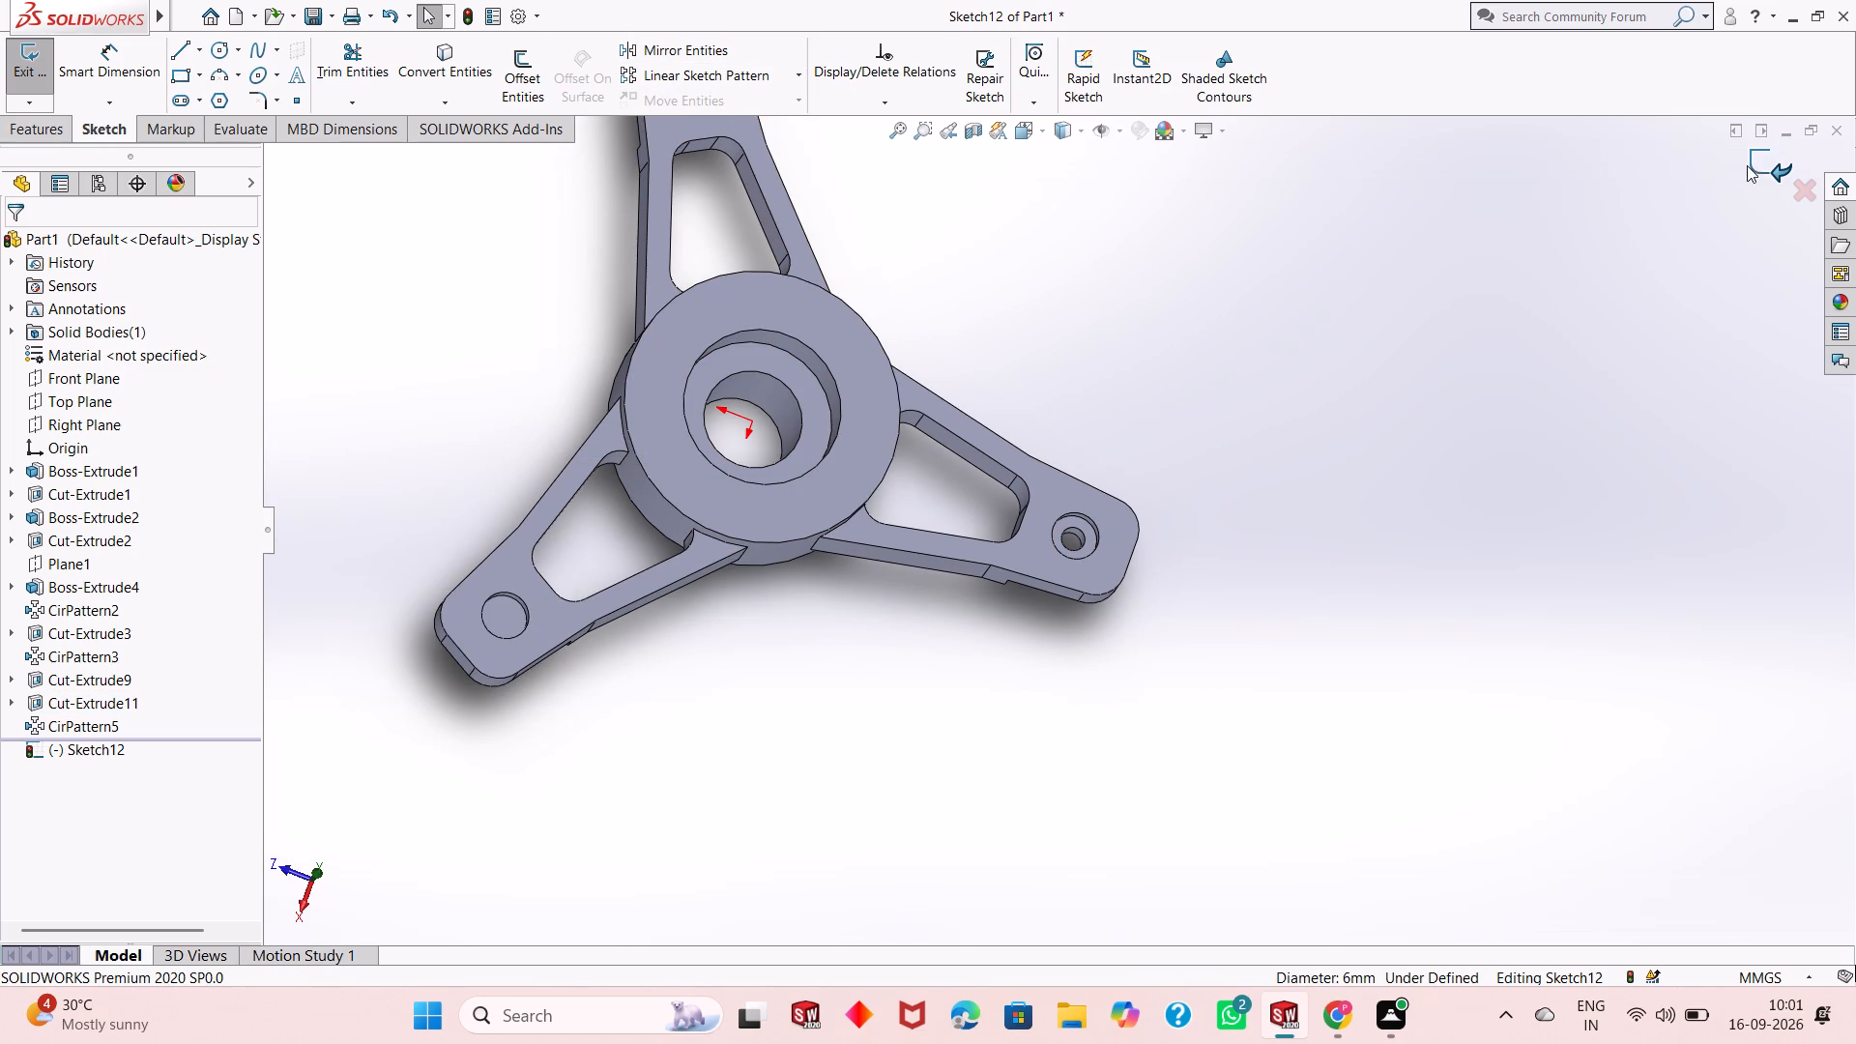
Circular-pattern the 6 mm through hole about the hub bore's circular edge with 3 equally spaced instances over 360 degrees.
scroll(1082, 541, "down", 4)
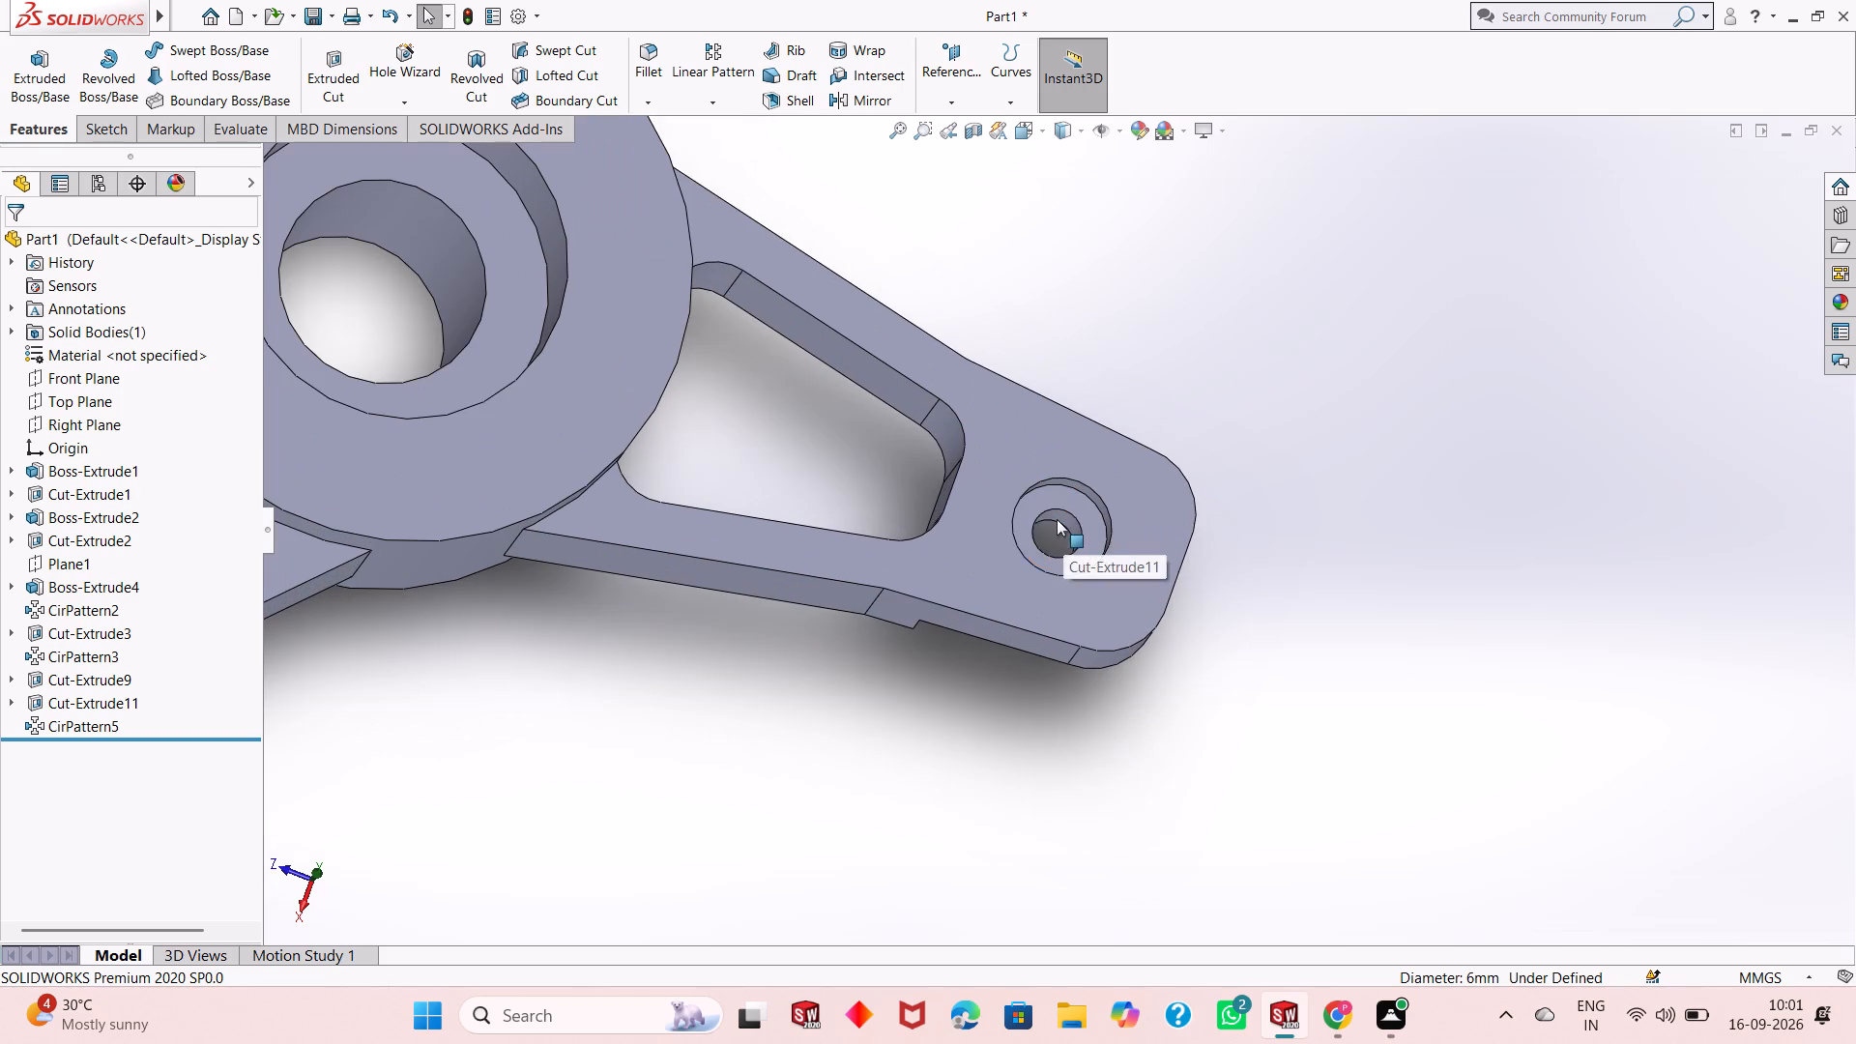
left_click(1057, 519)
scroll(854, 529, "up", 6)
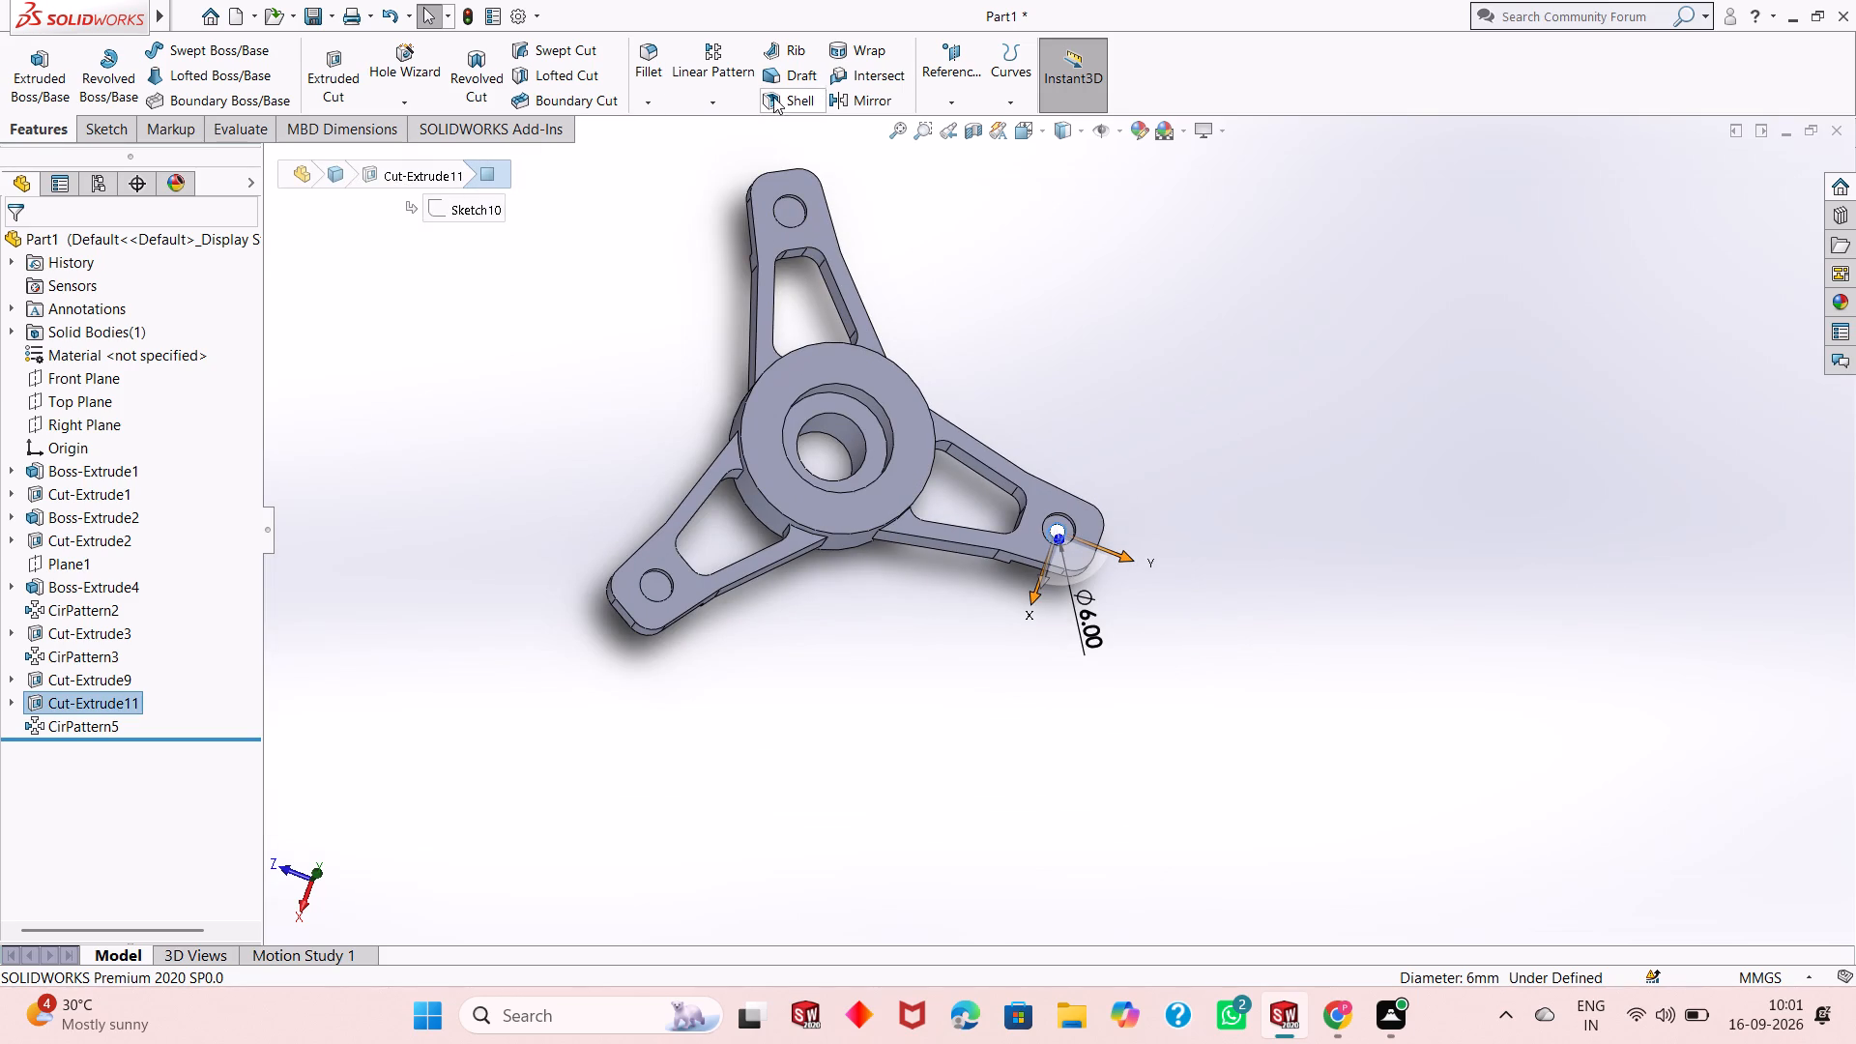
left_click(704, 106)
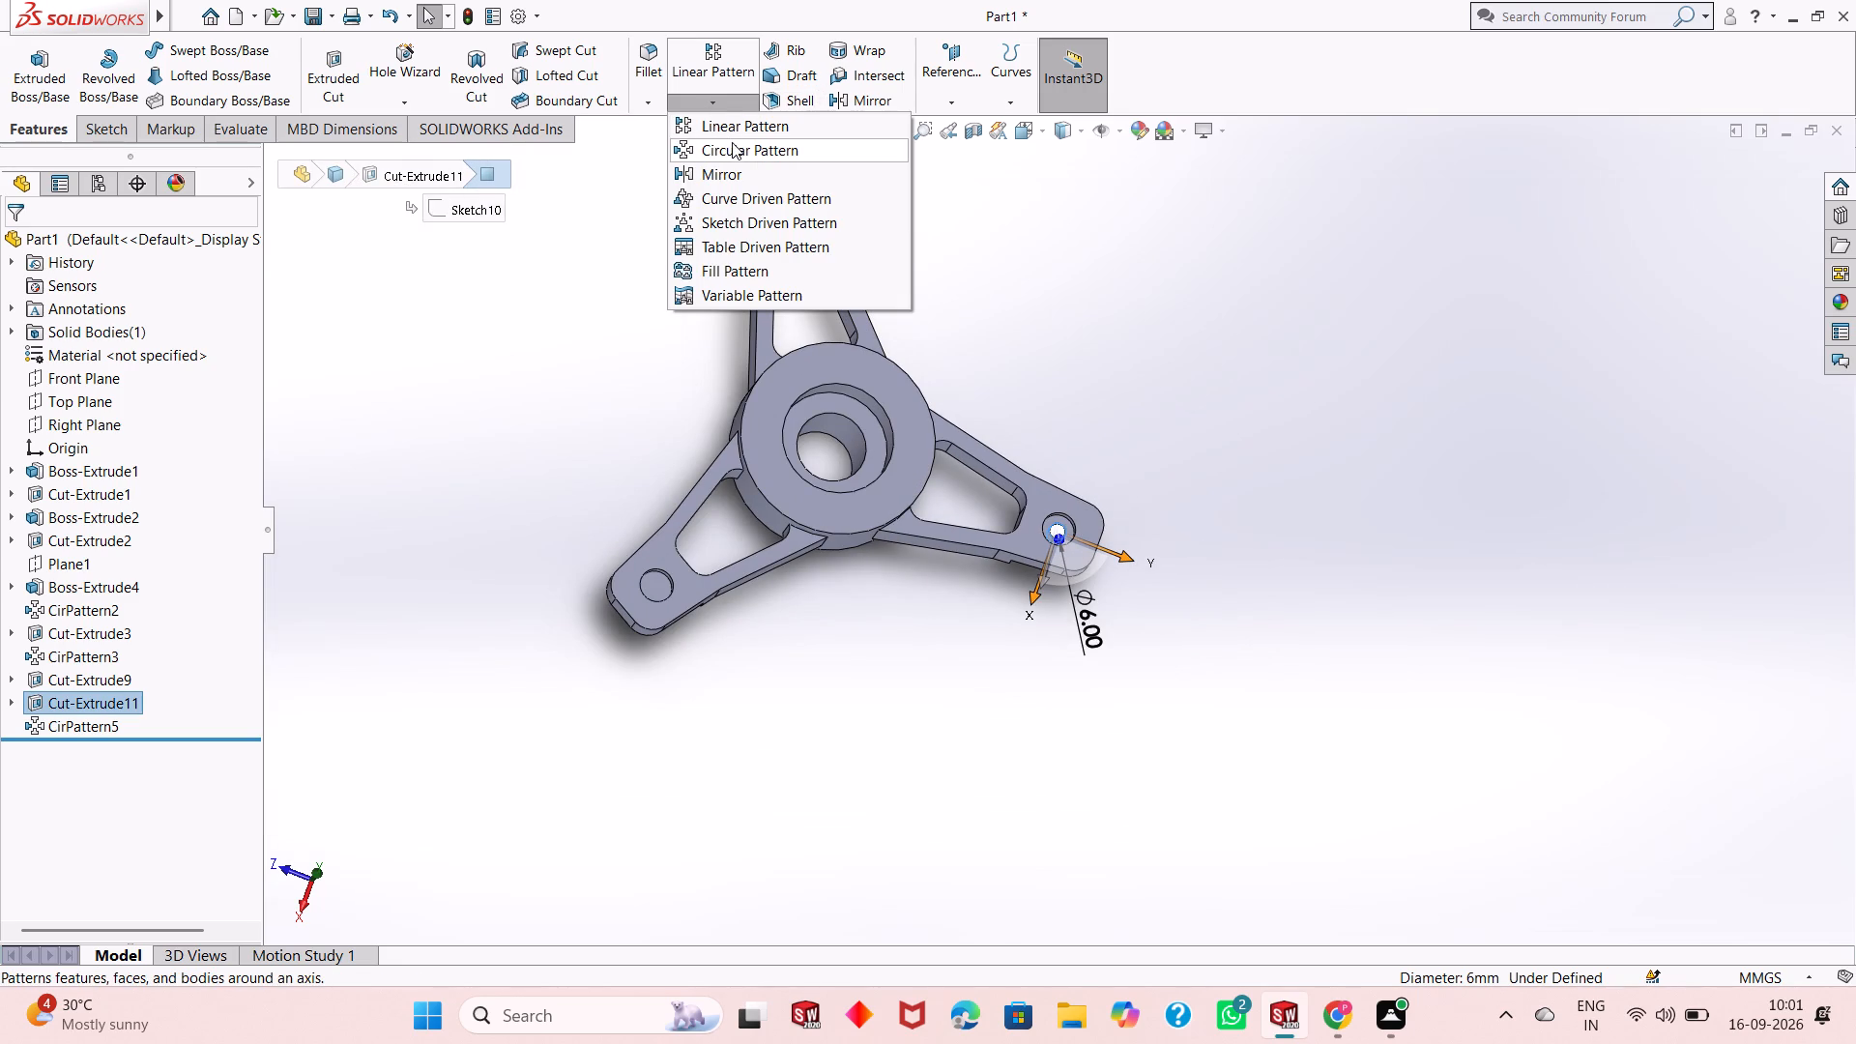
left_click(736, 147)
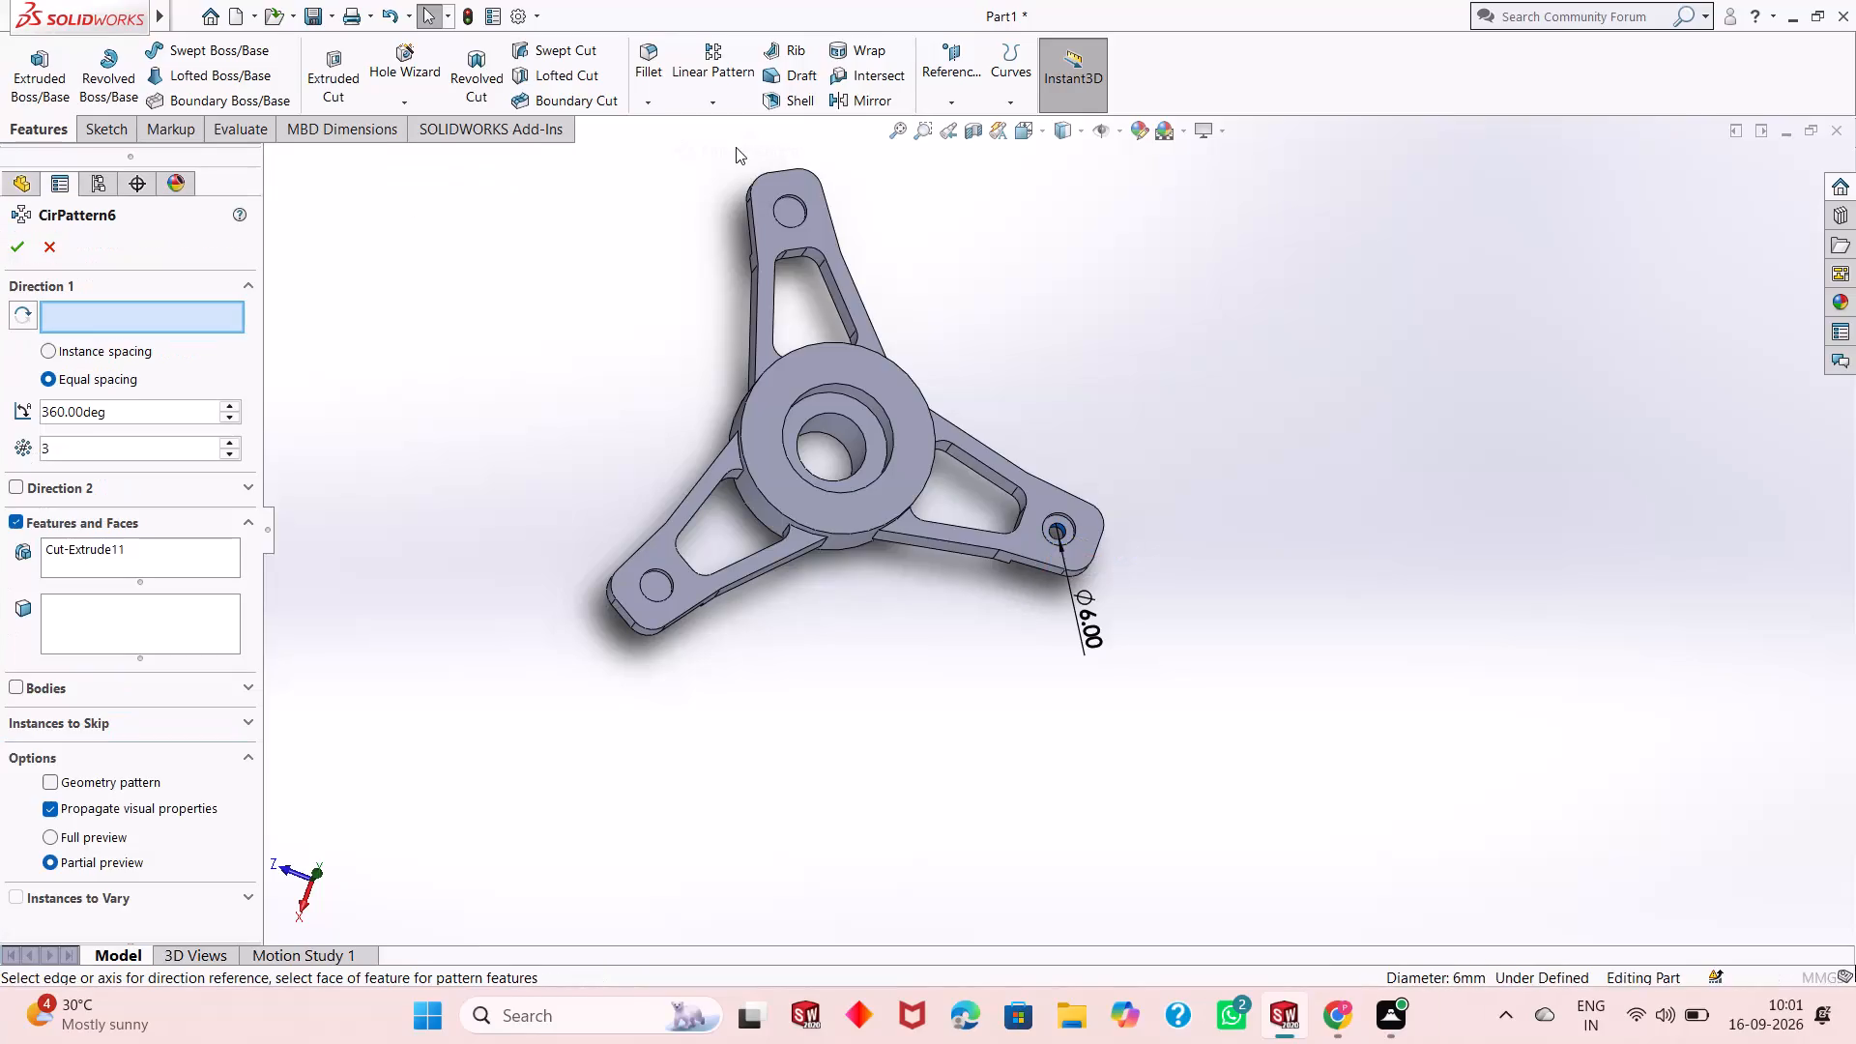
left_click(791, 405)
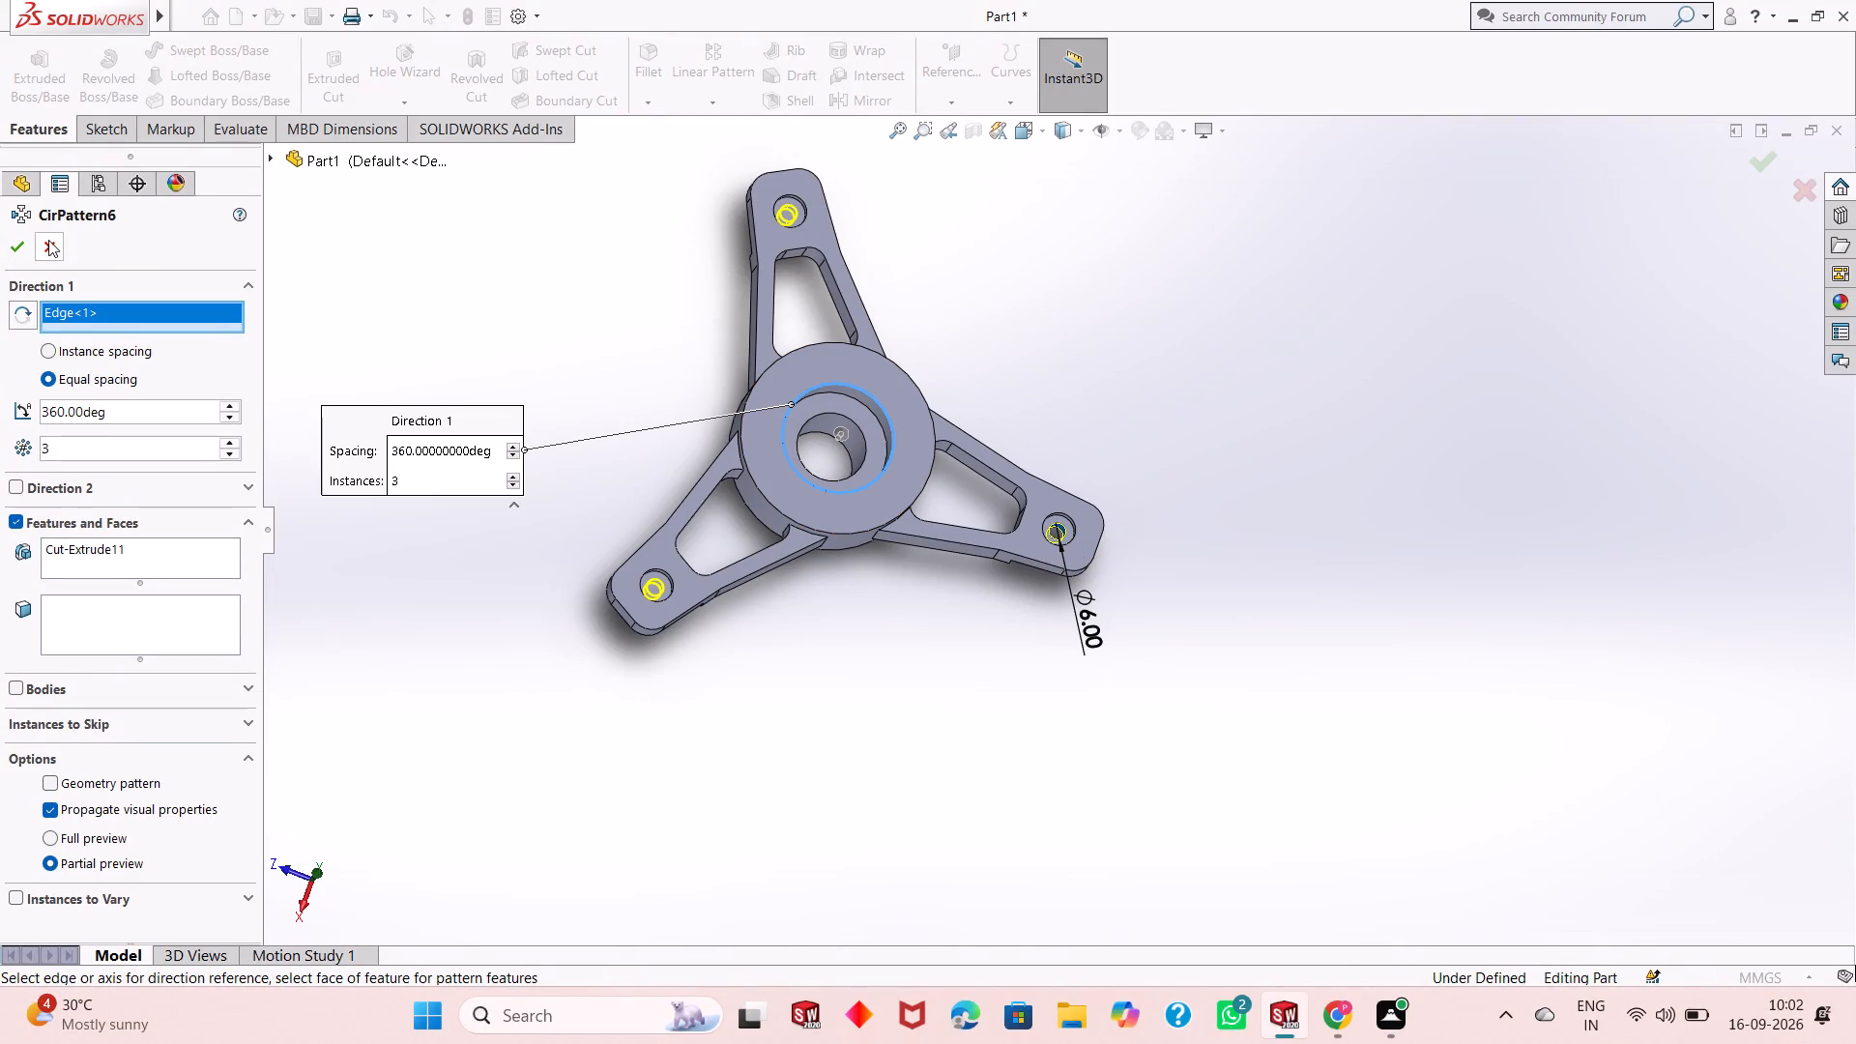
left_click(15, 246)
scroll(940, 352, "up", 1)
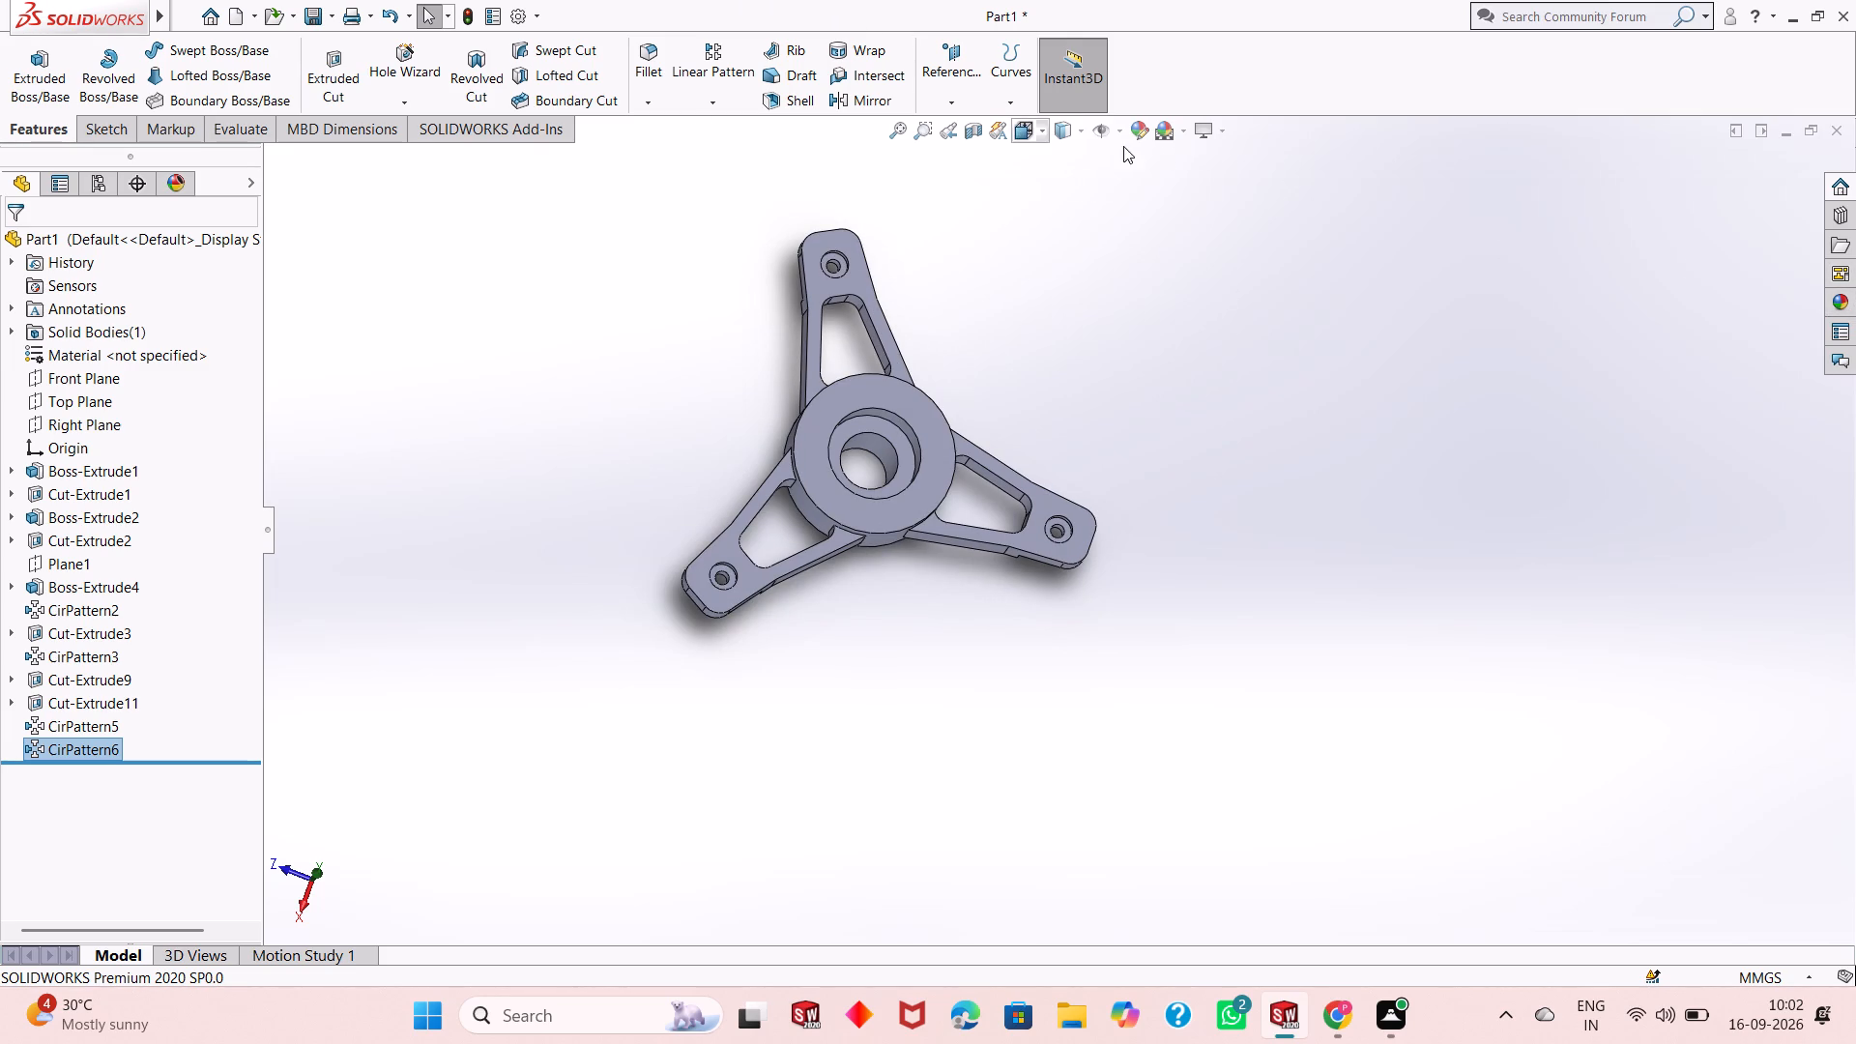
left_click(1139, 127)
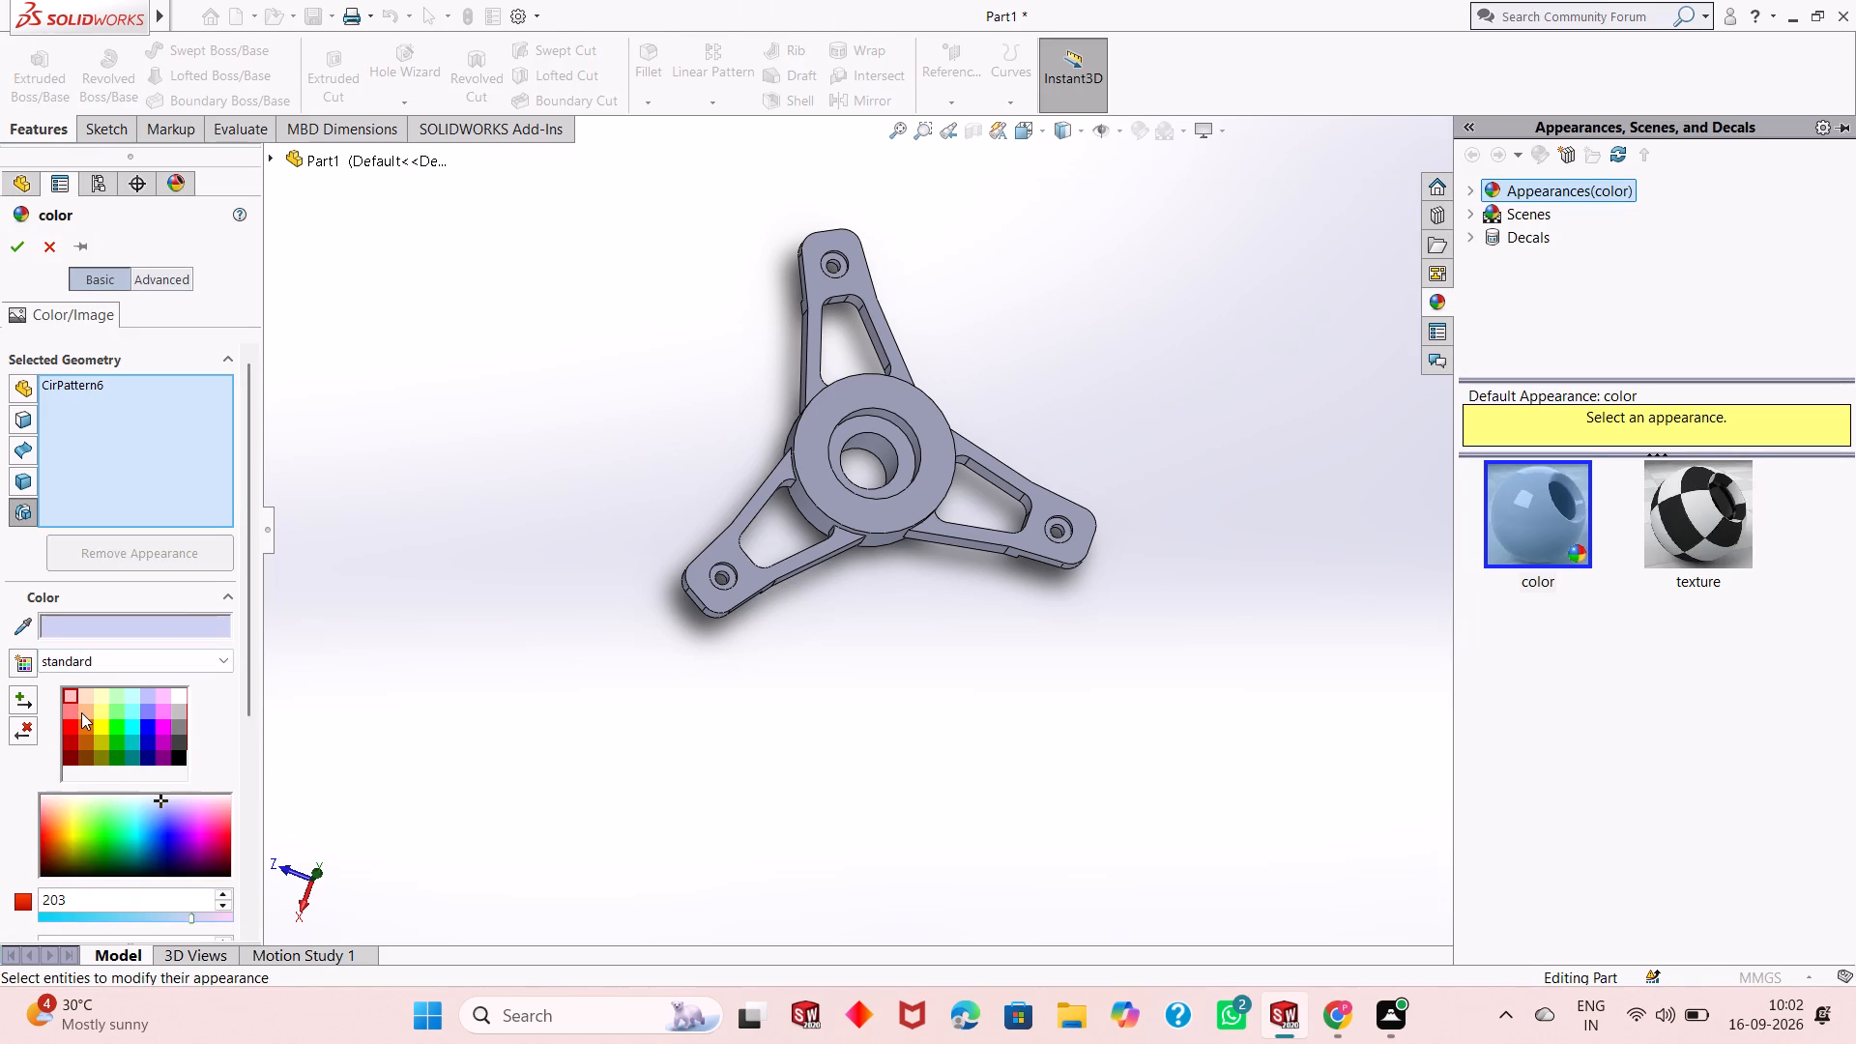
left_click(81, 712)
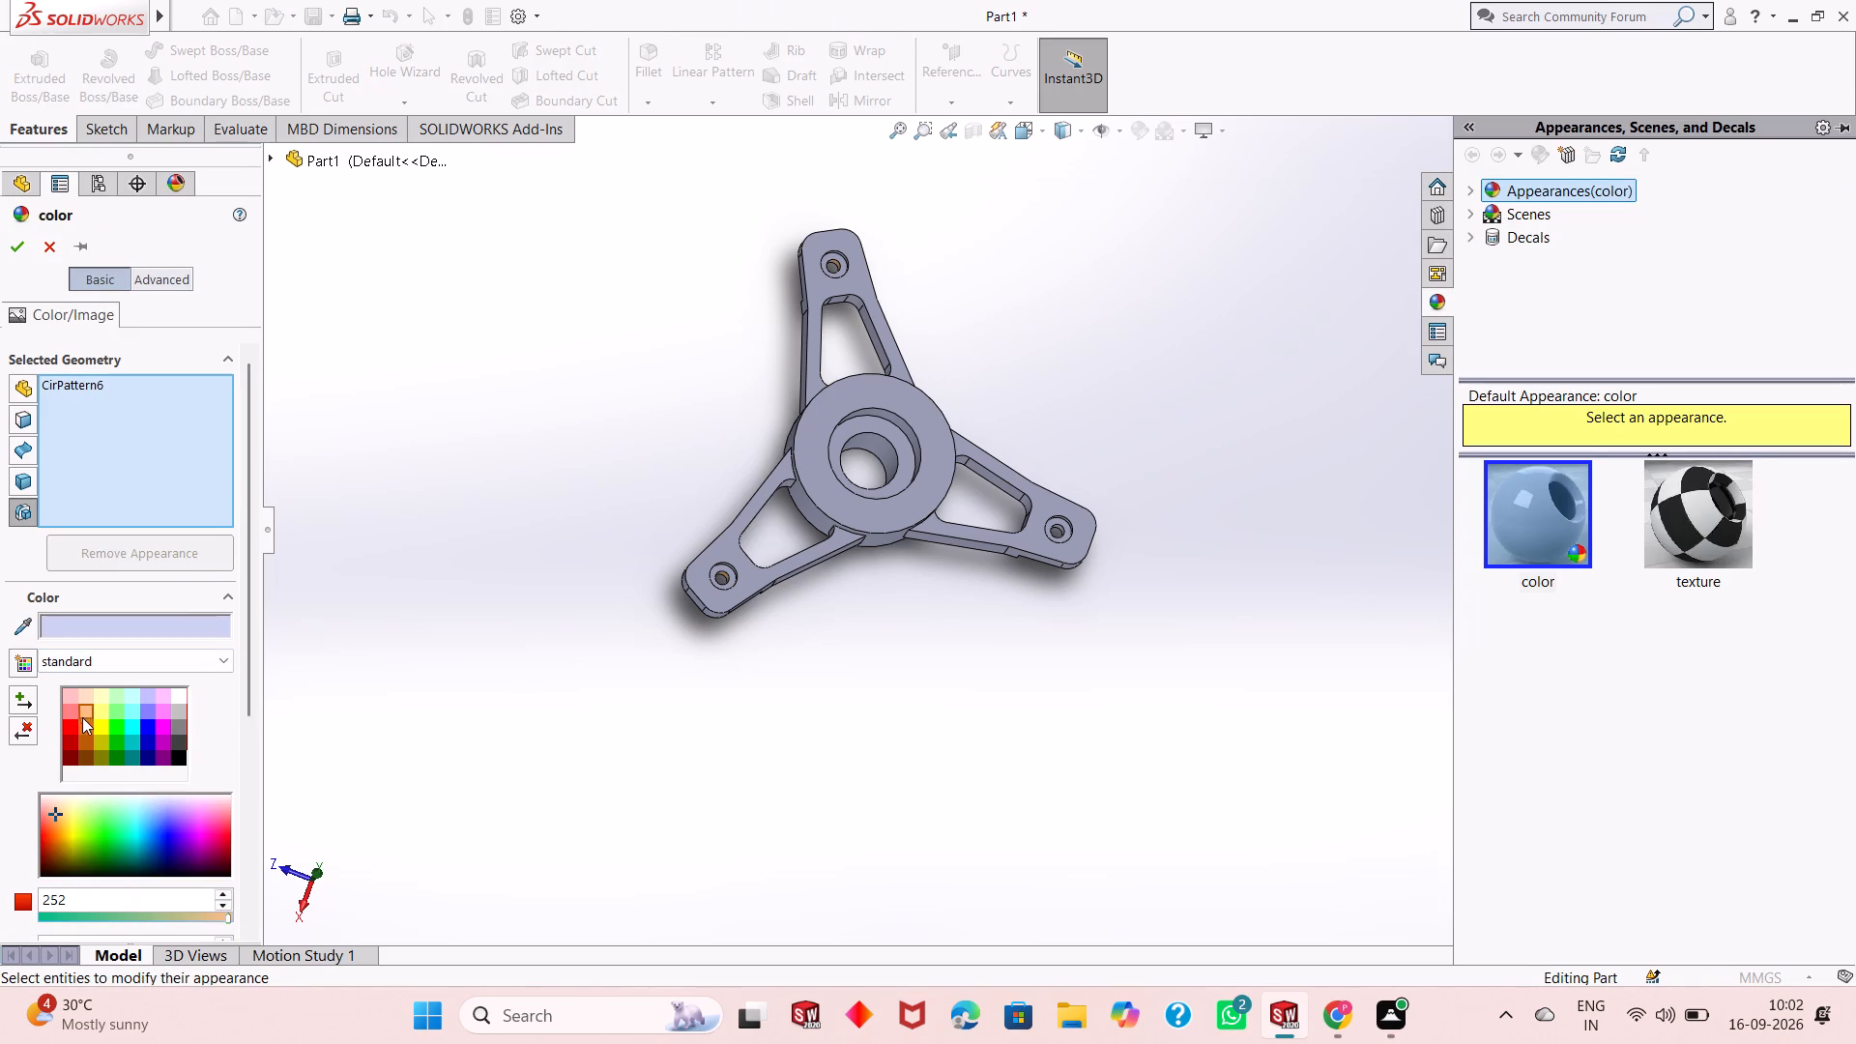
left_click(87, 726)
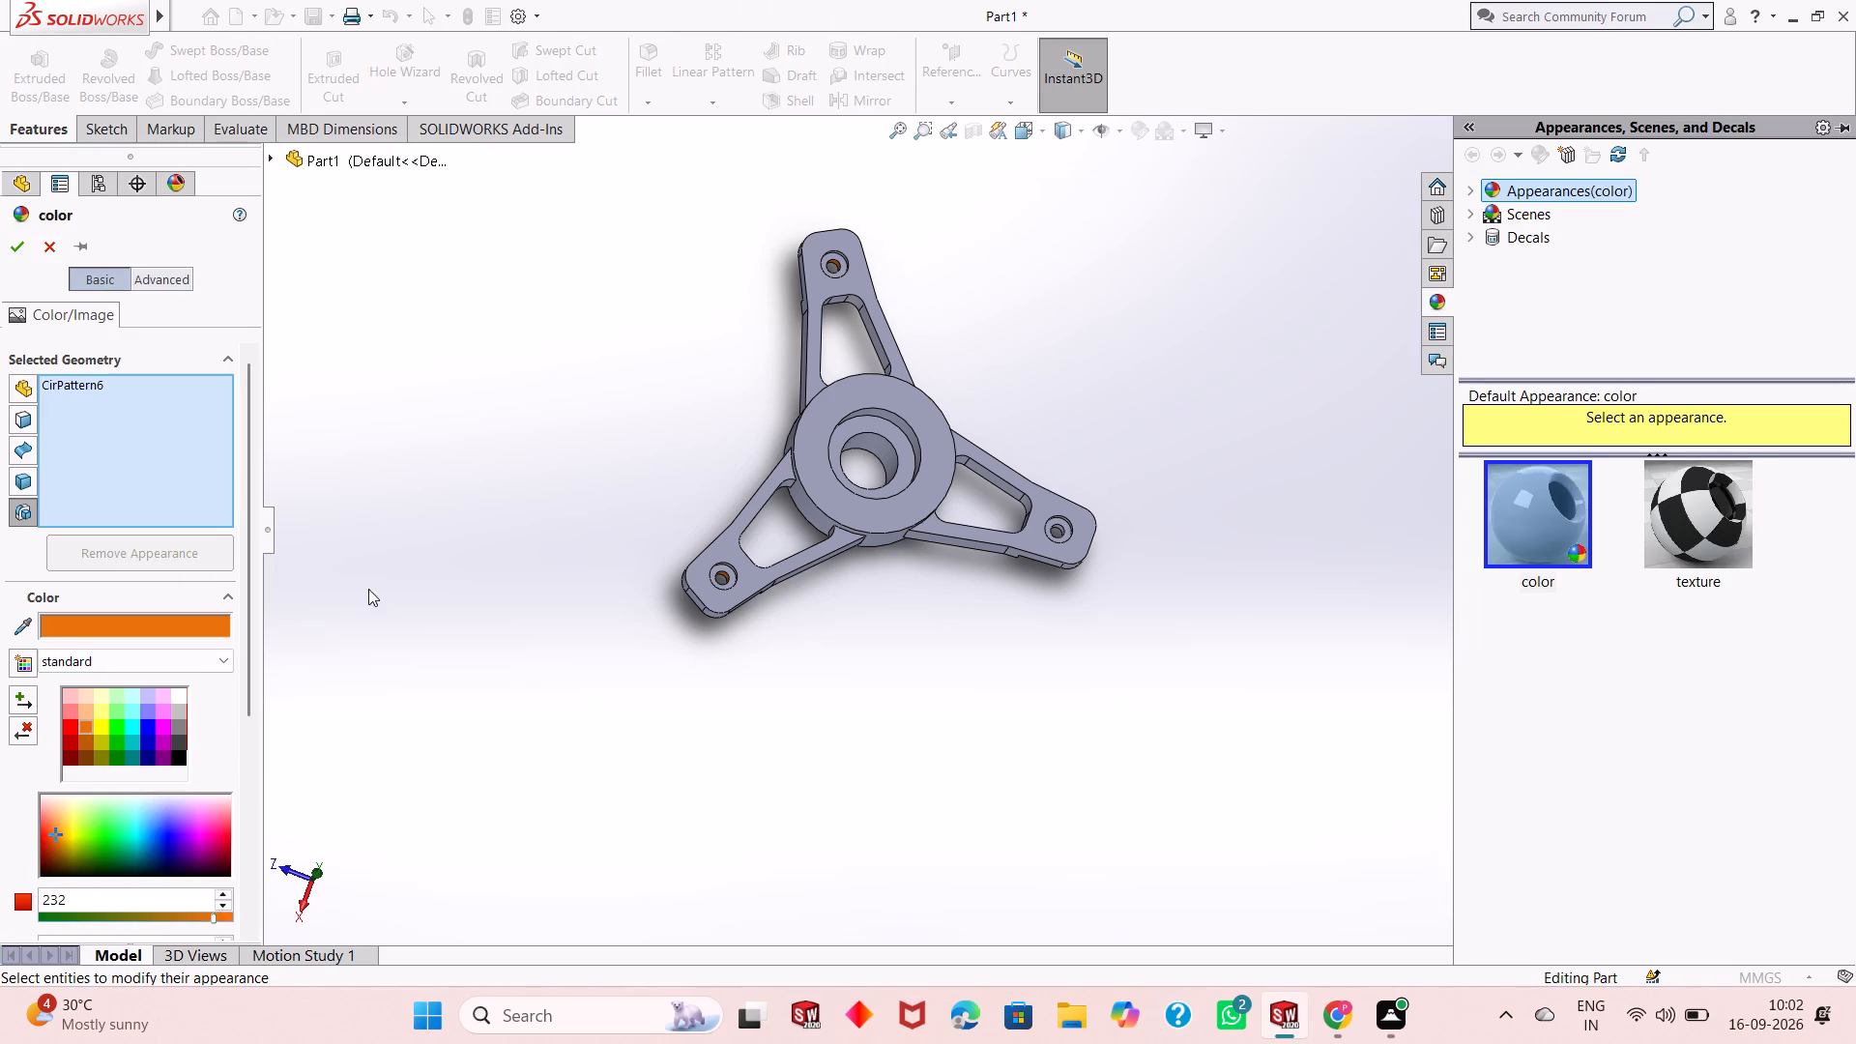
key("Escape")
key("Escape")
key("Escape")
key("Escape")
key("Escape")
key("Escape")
Apply the light orange standard colour to the whole part.
left_click(1136, 135)
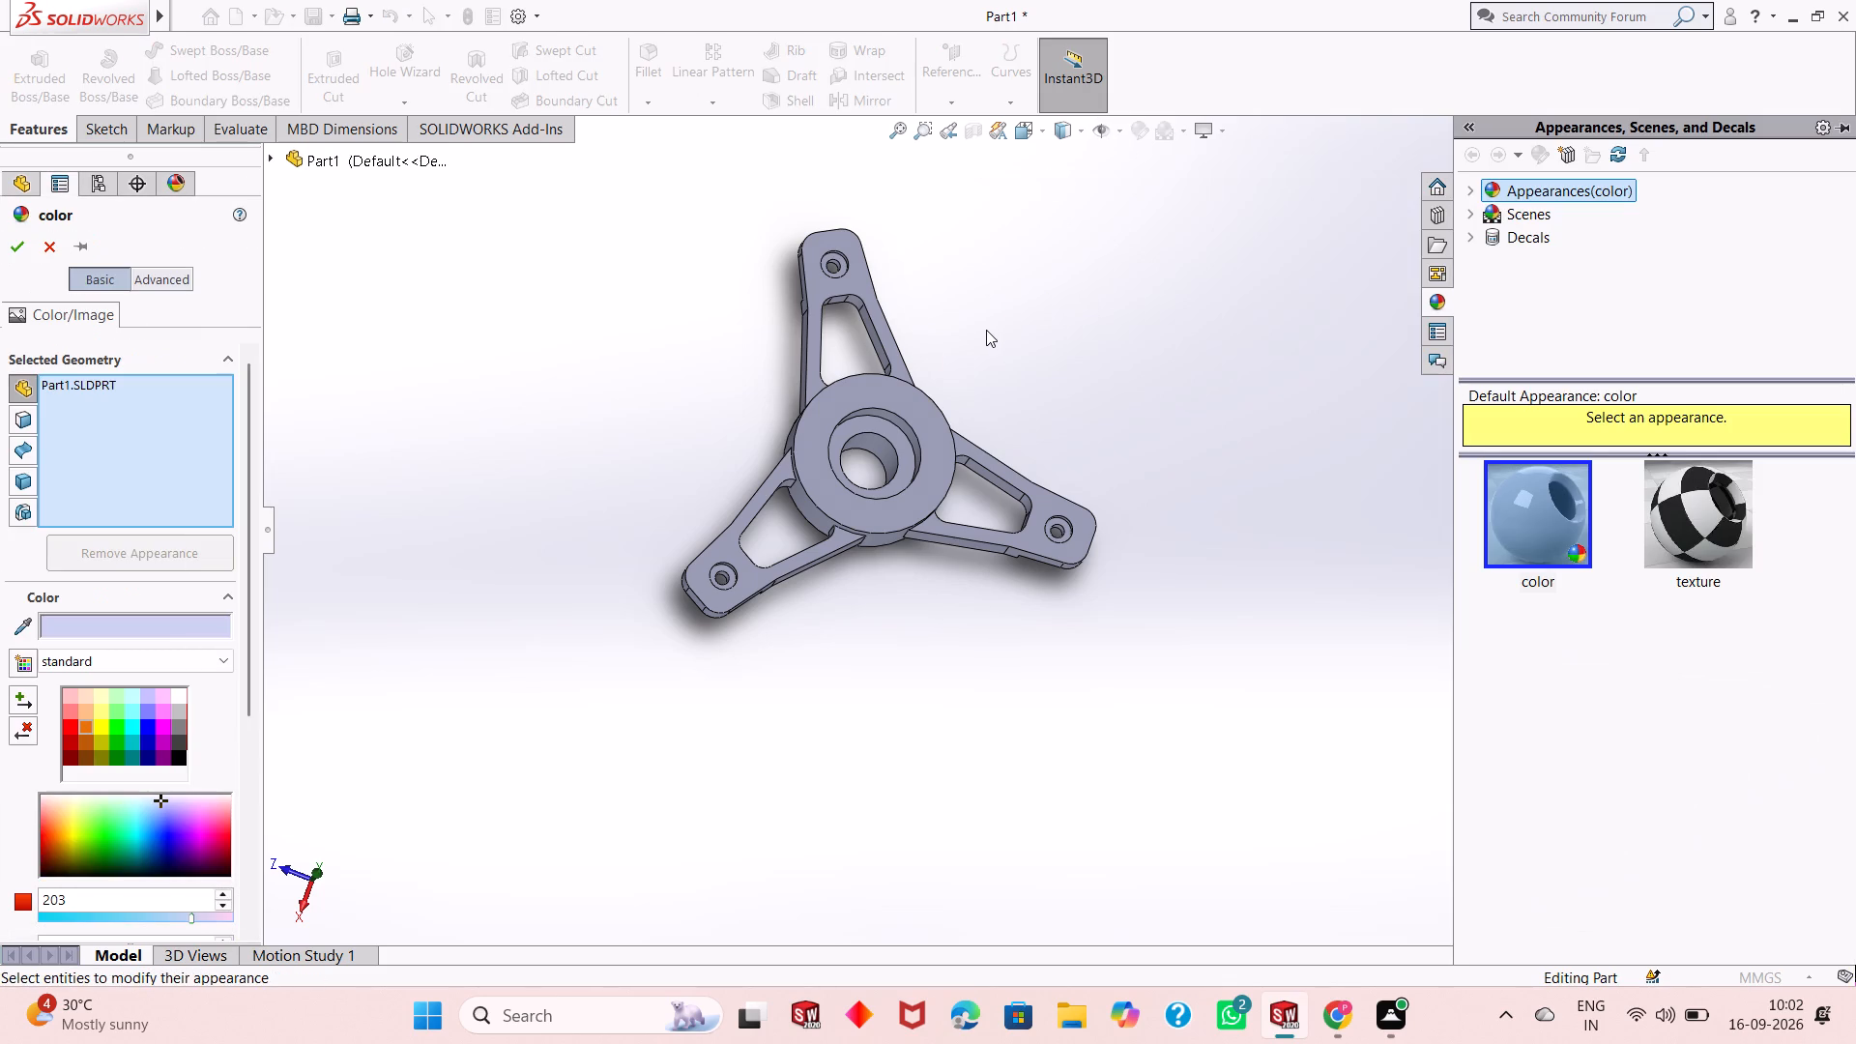
left_click(81, 716)
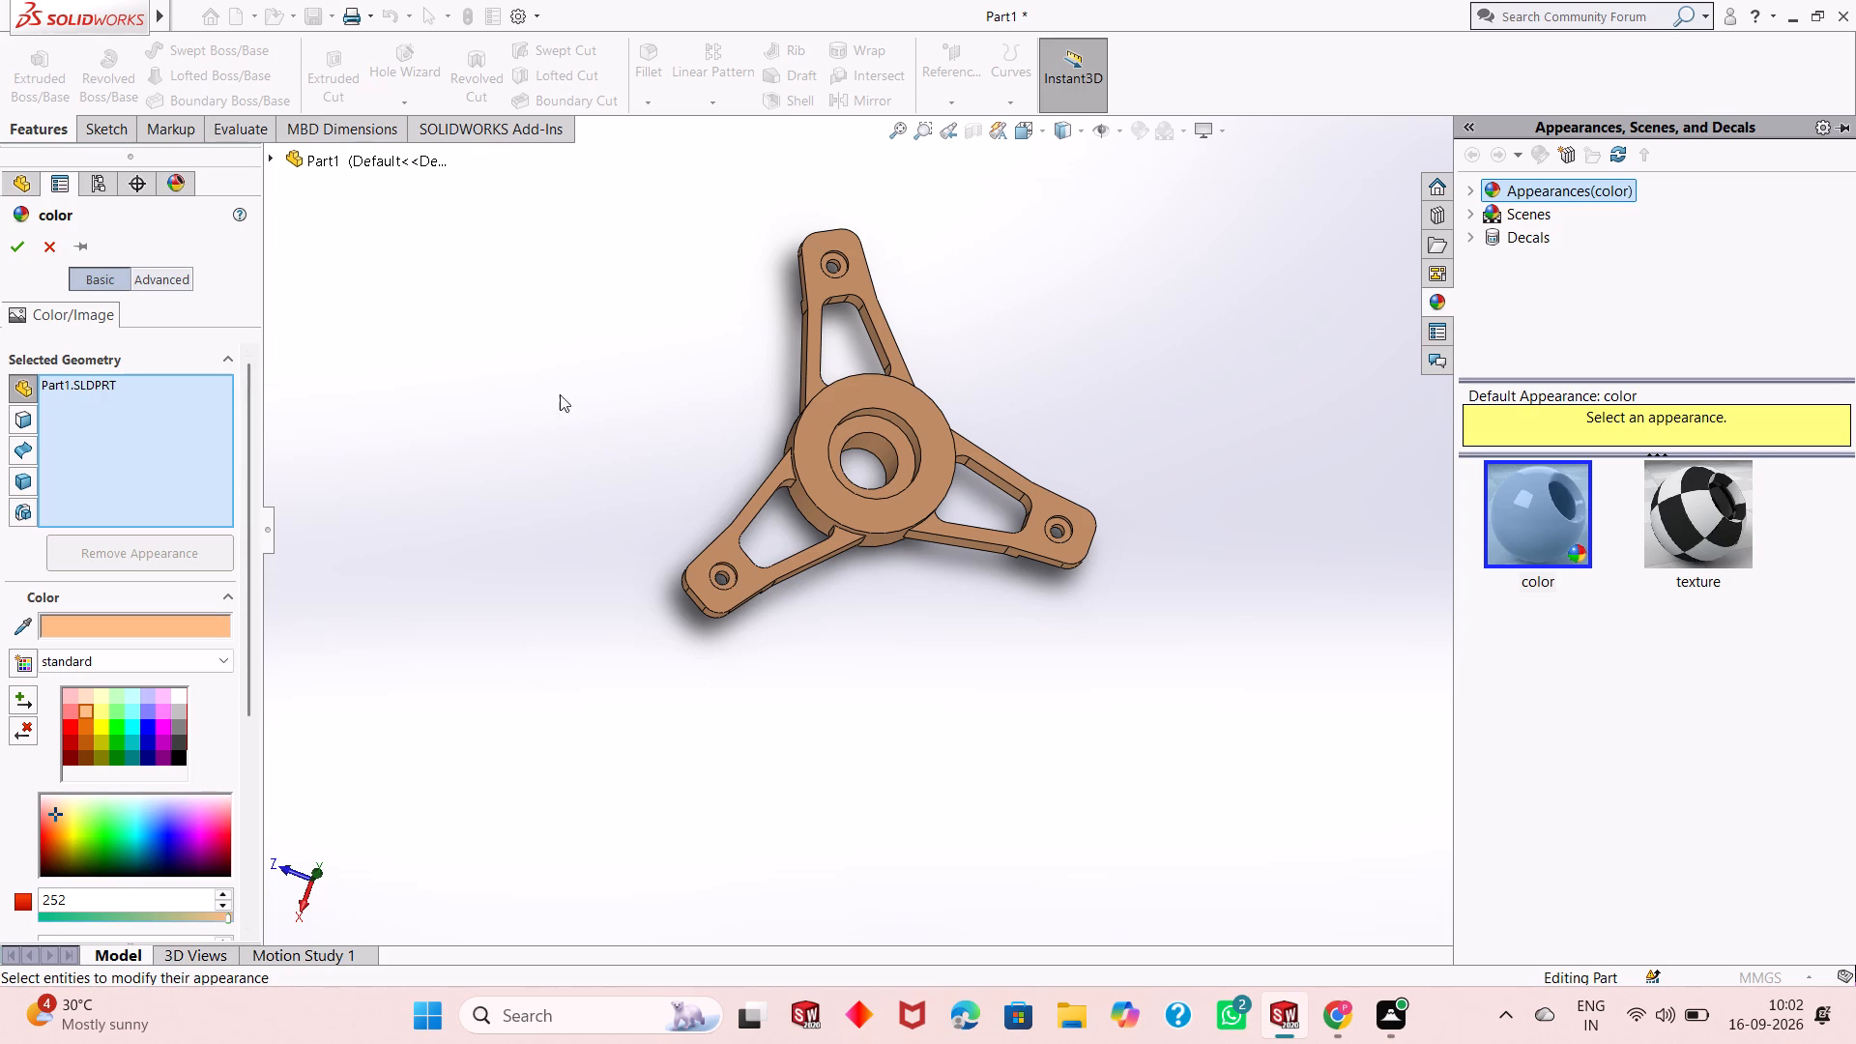
left_click(21, 253)
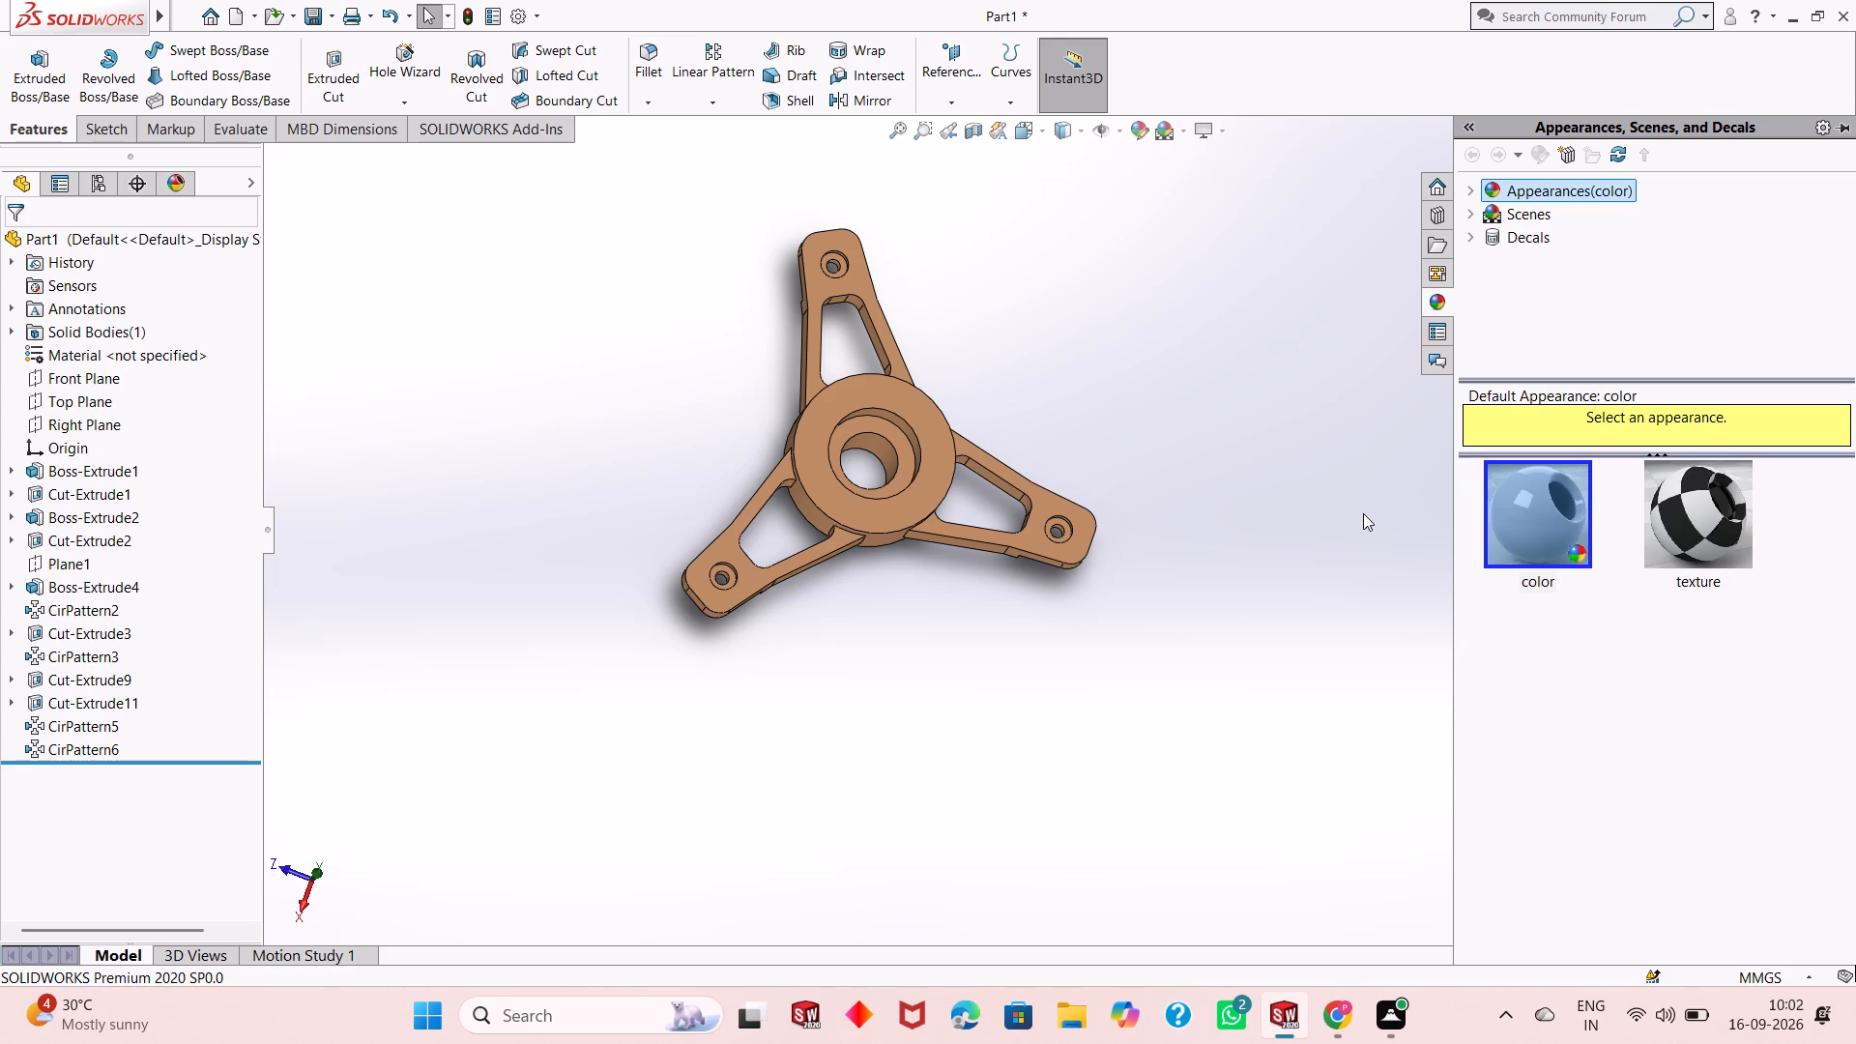
scroll(884, 404, "up", 1)
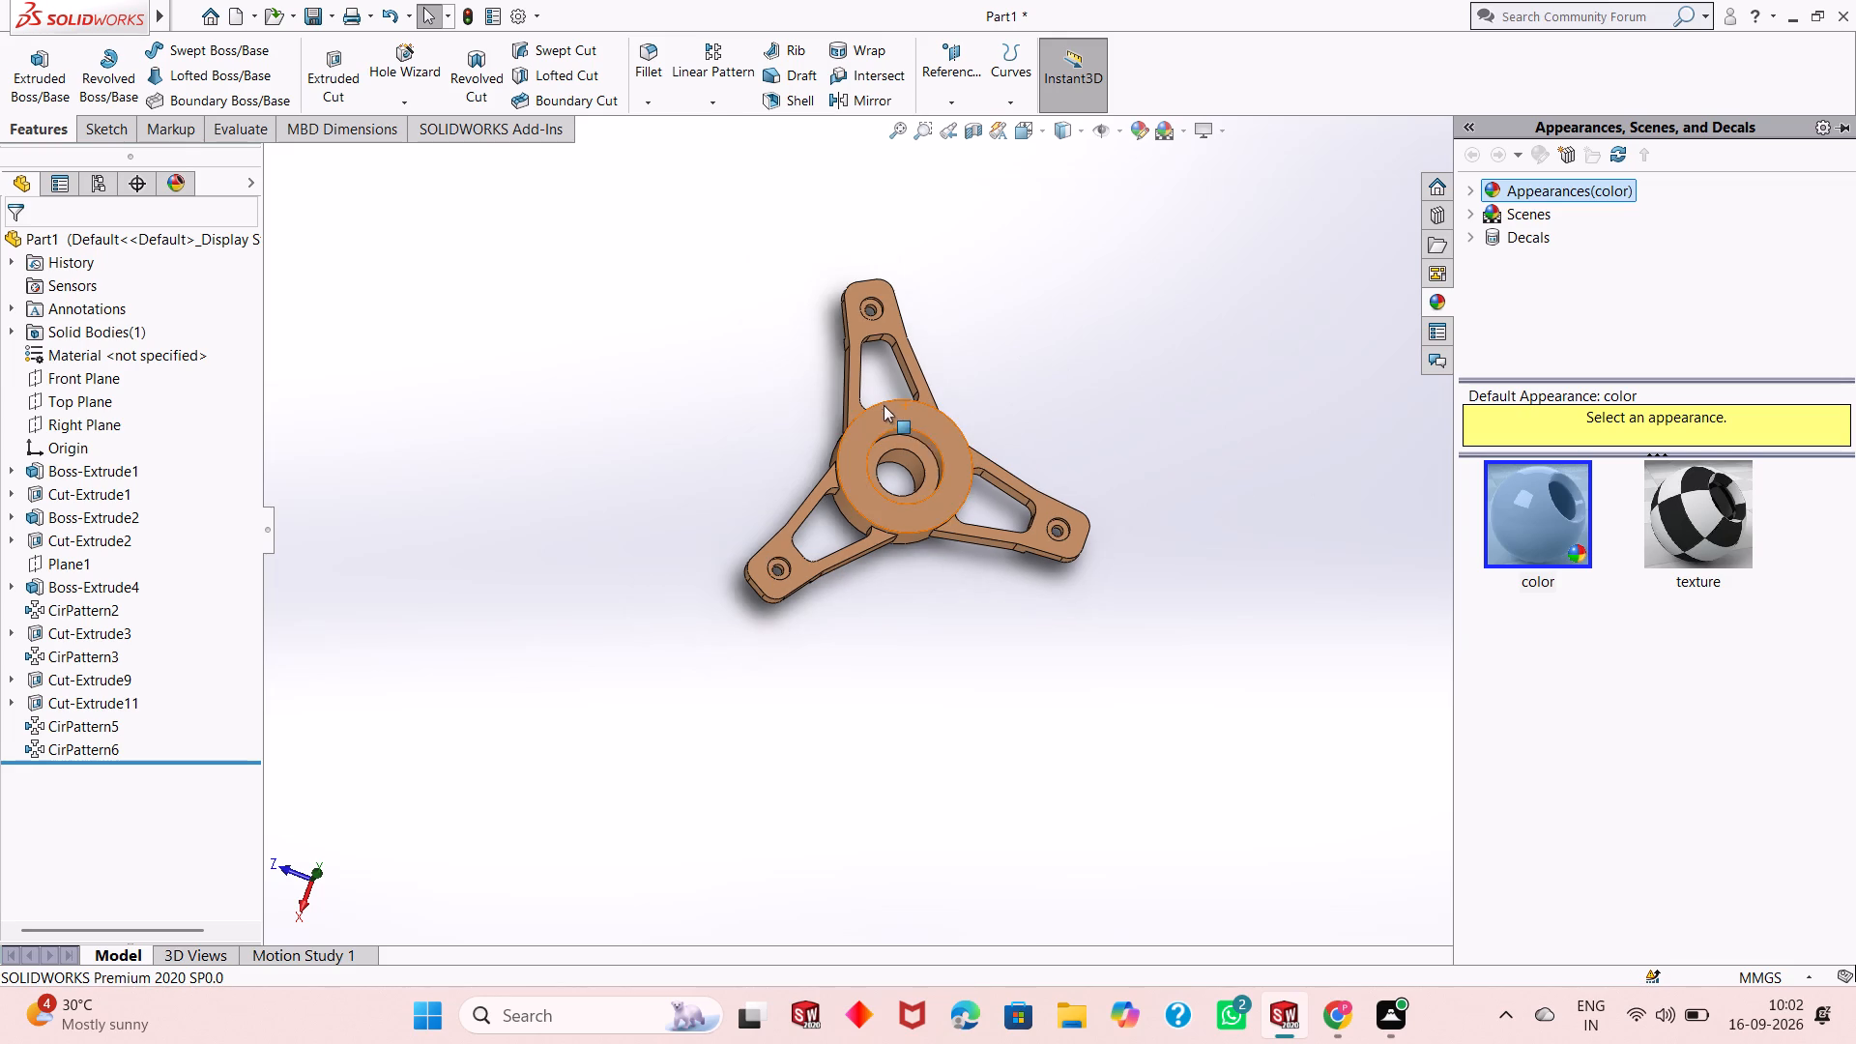
middle_click_drag(933, 452, 963, 315)
scroll(853, 255, "down", 3)
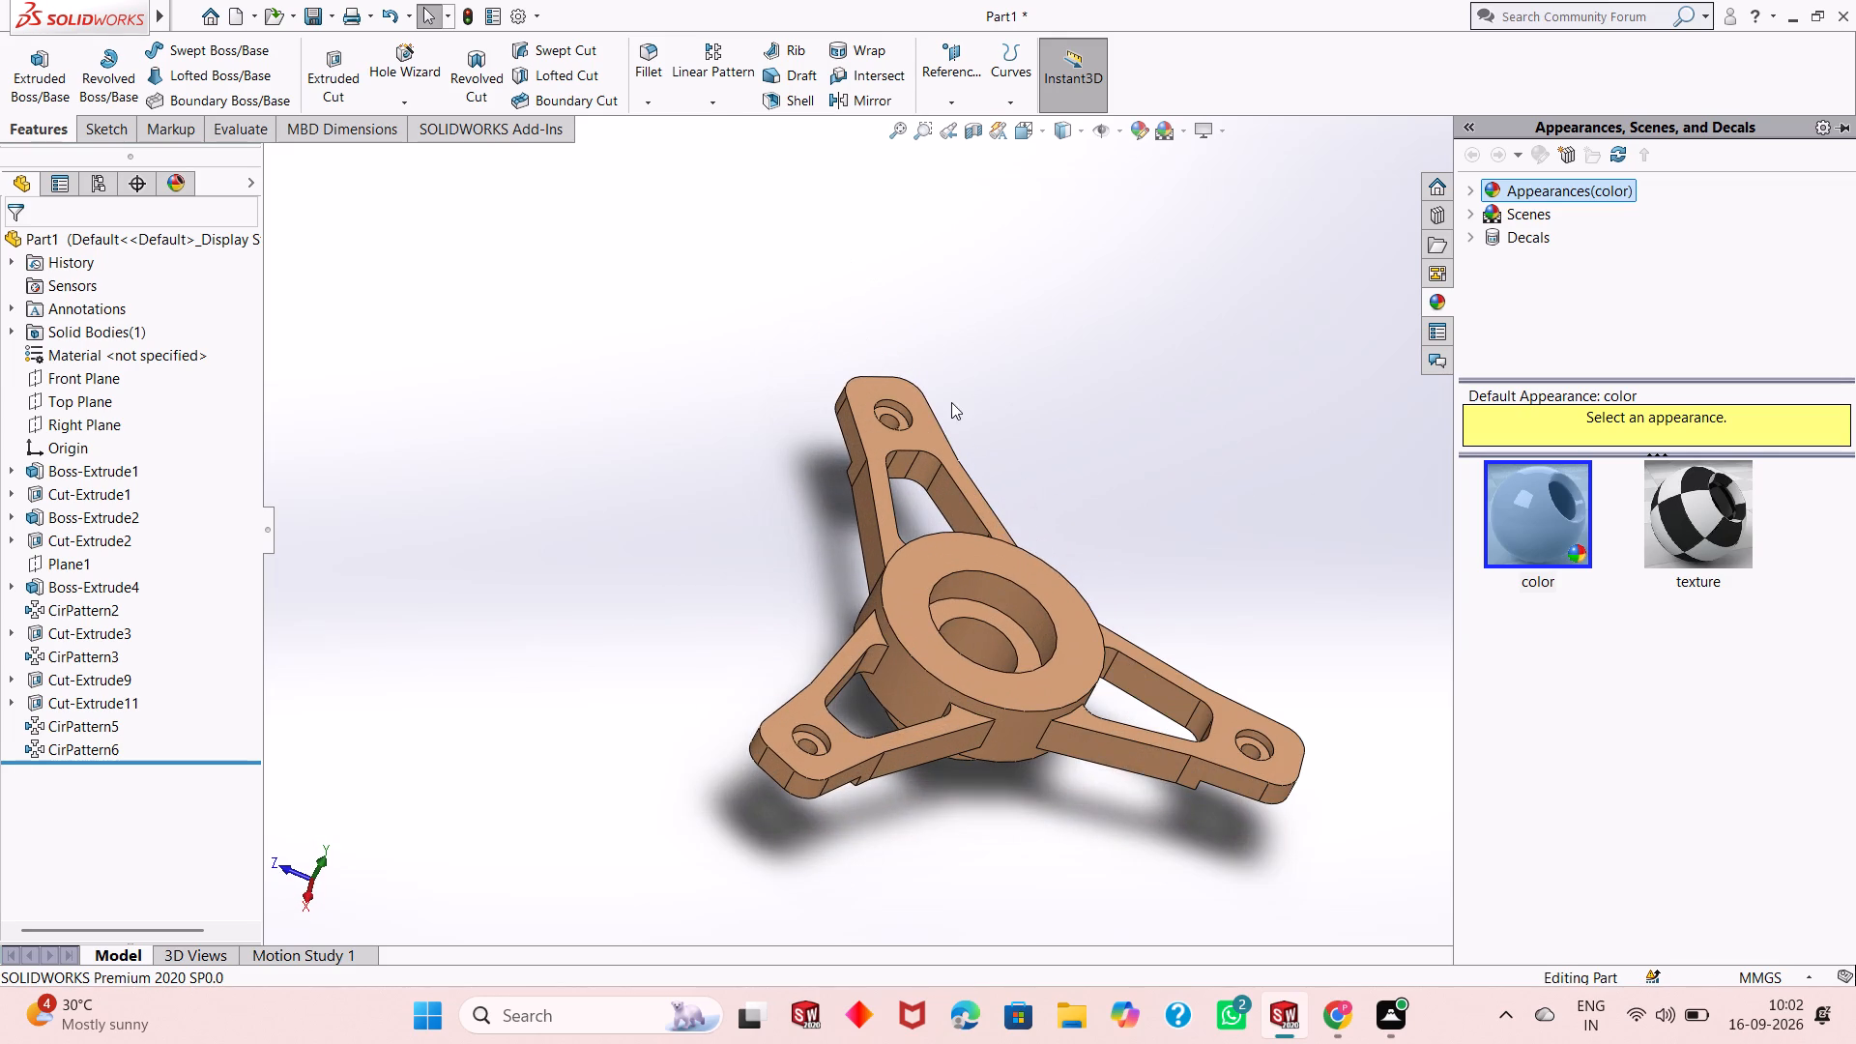
key("Escape")
Fillet one arm with a 2 mm radius, selecting its outer side and end edges together with its top face.
left_click(652, 51)
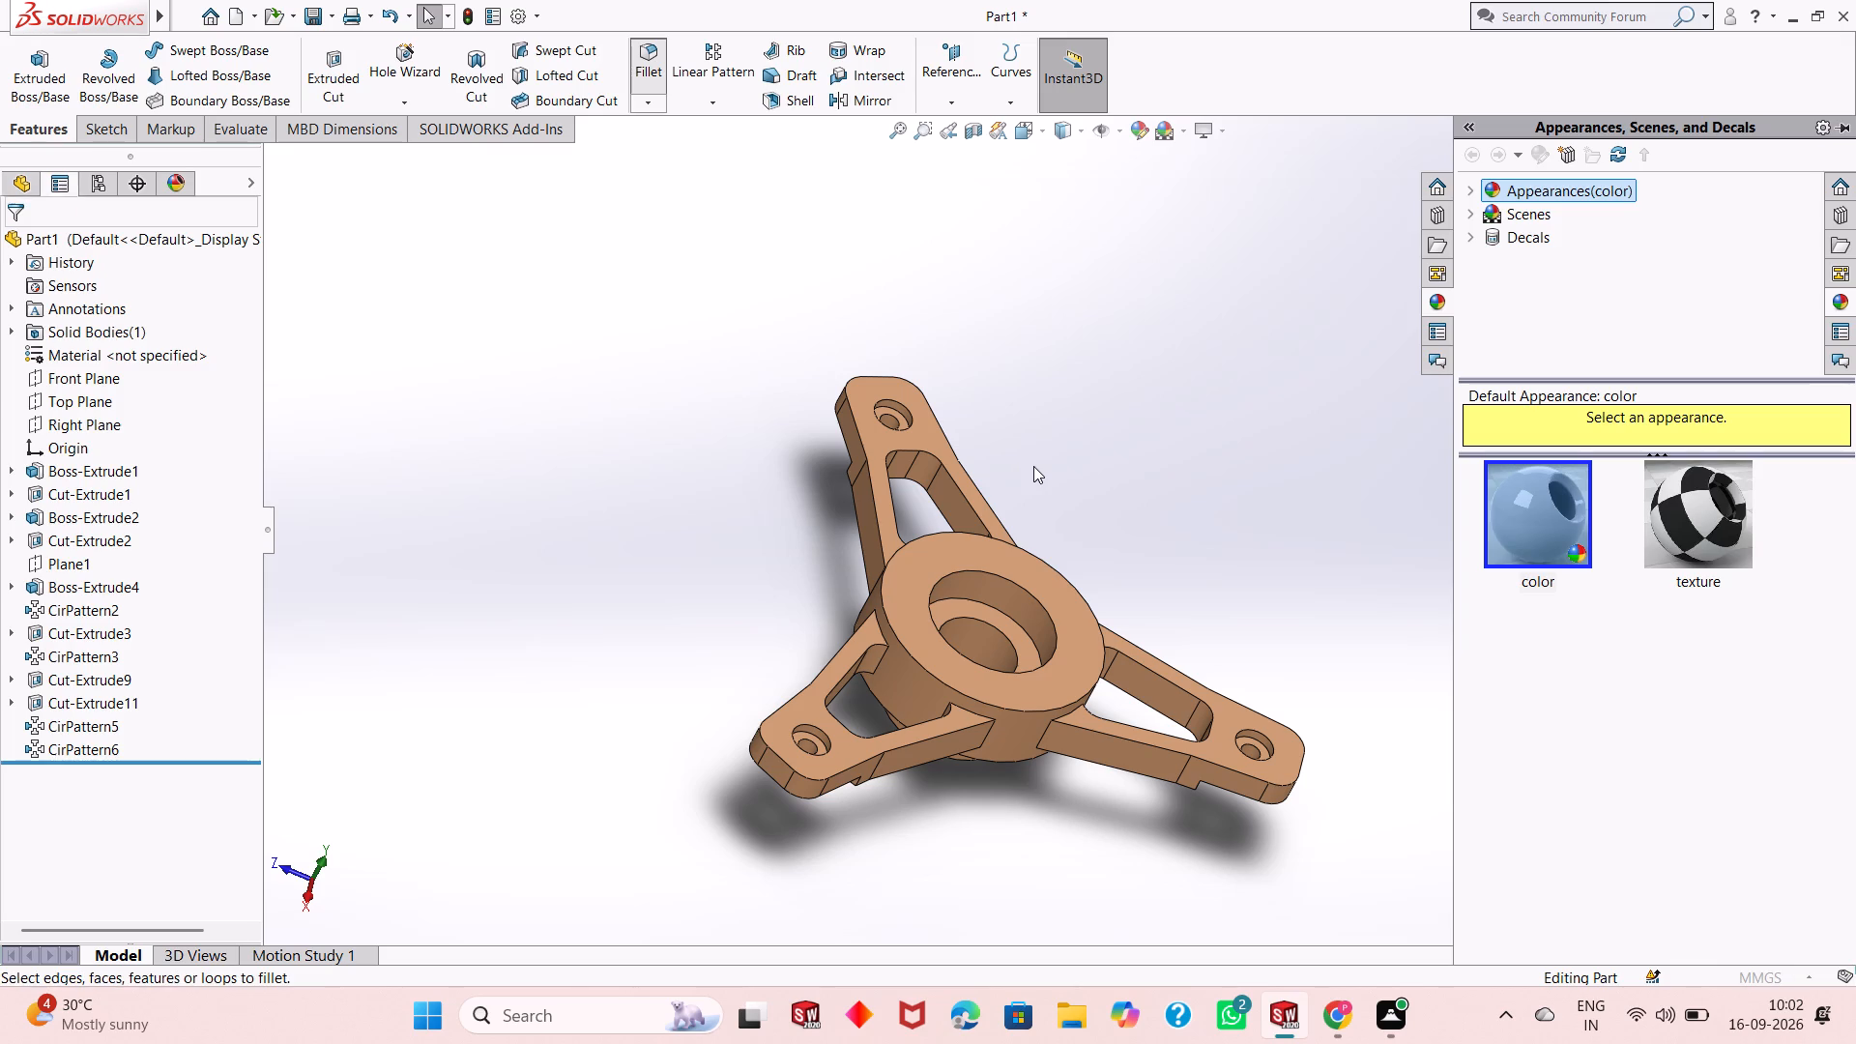
scroll(911, 459, "down", 1)
middle_click_drag(911, 459, 900, 545)
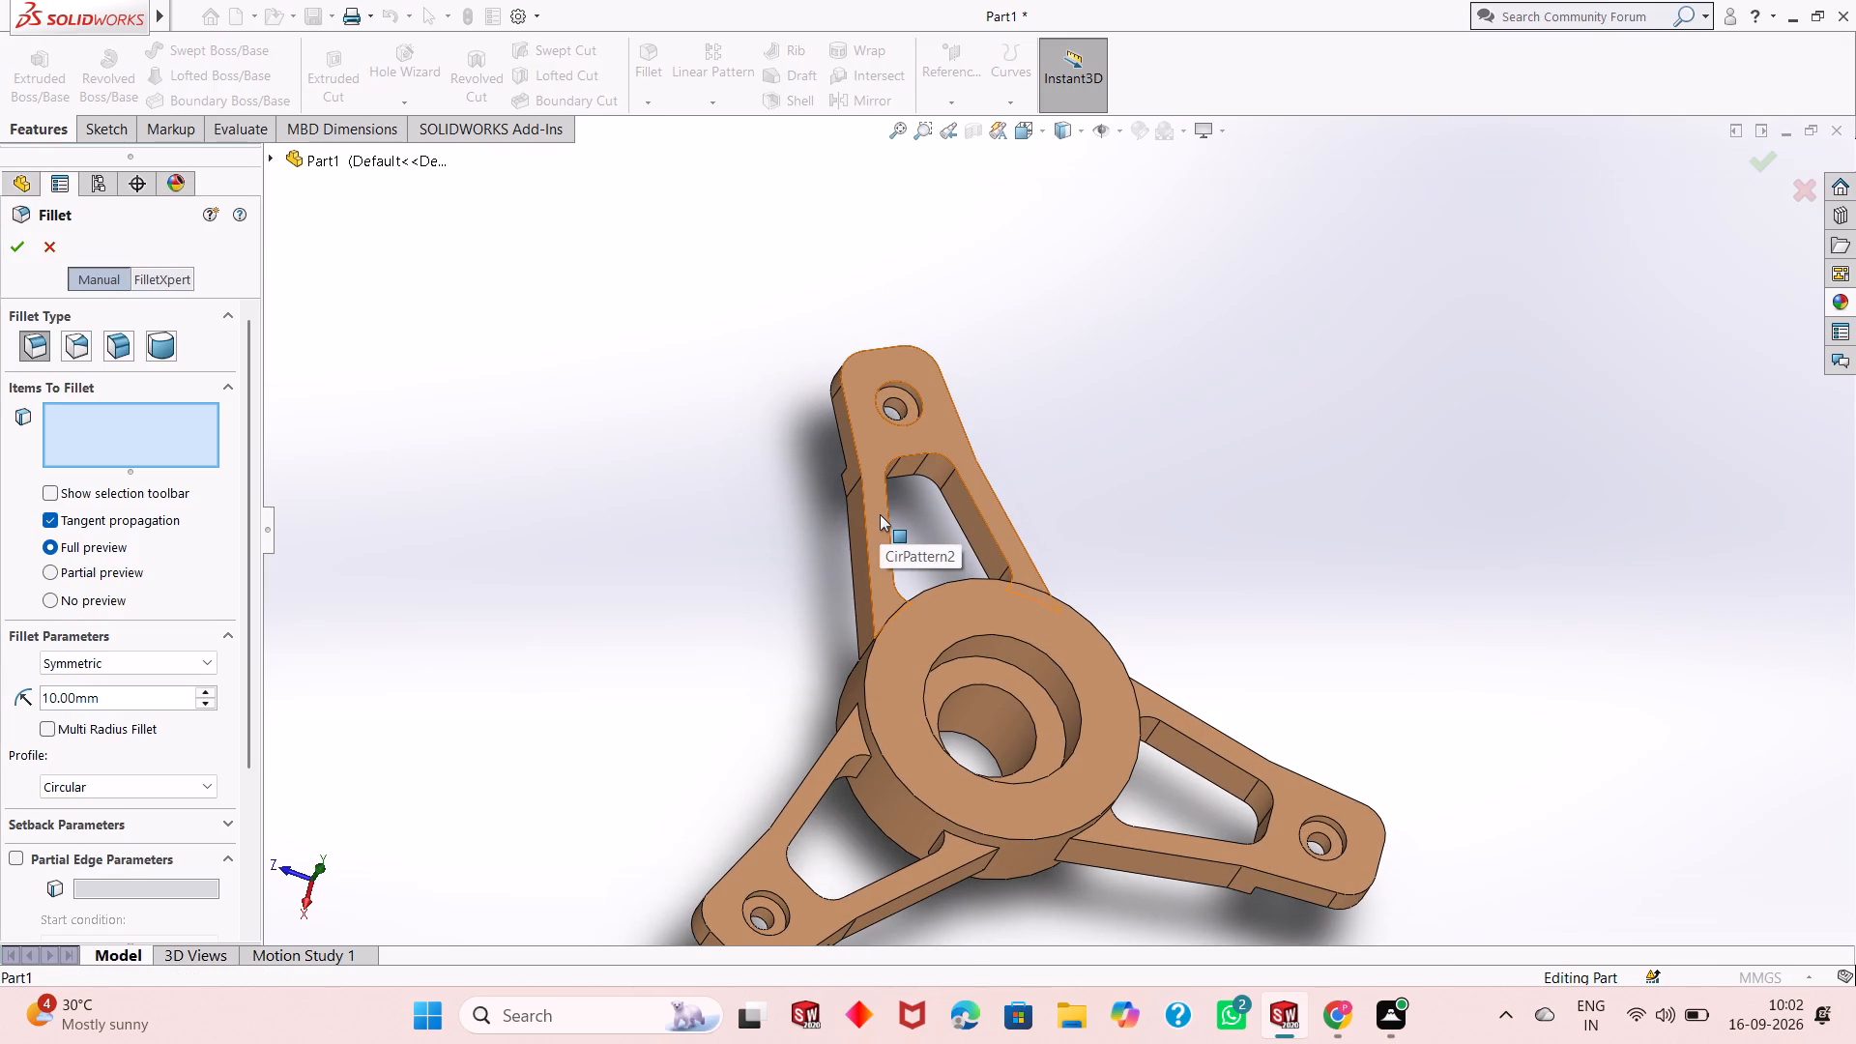
left_click(863, 507)
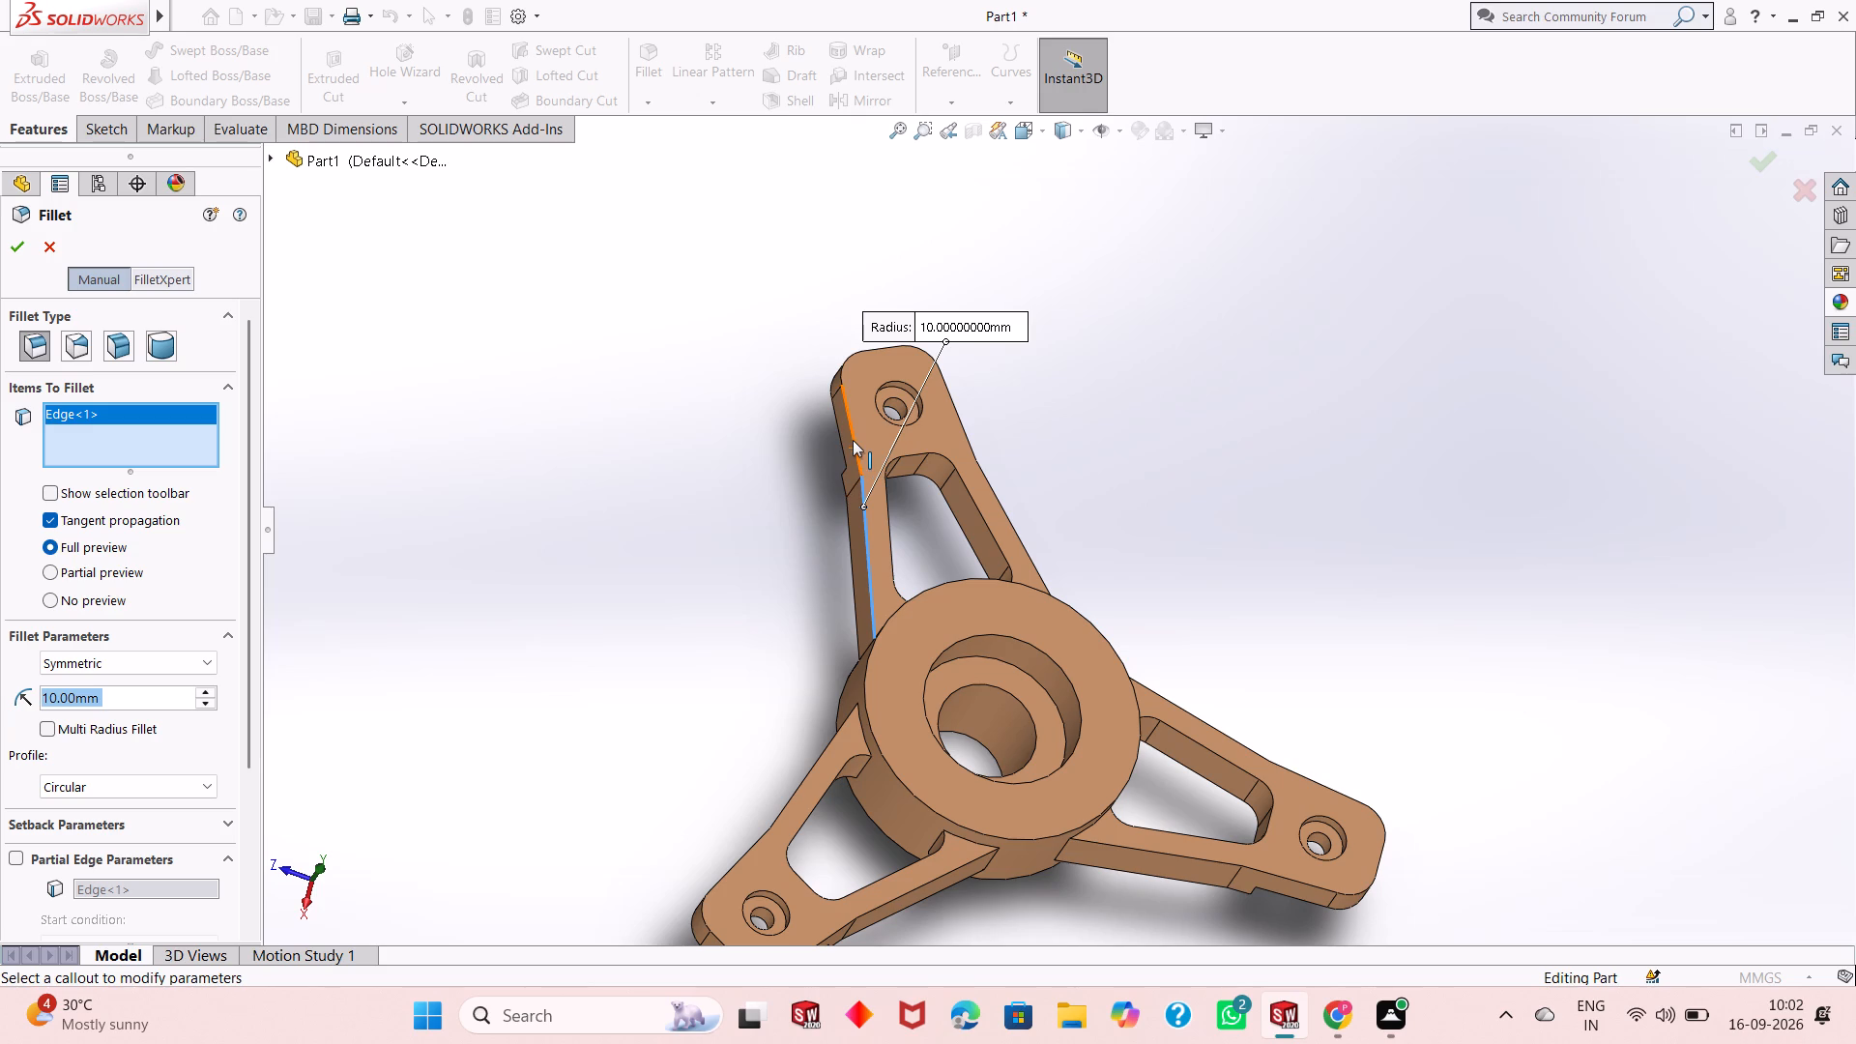
key("2")
key("Return")
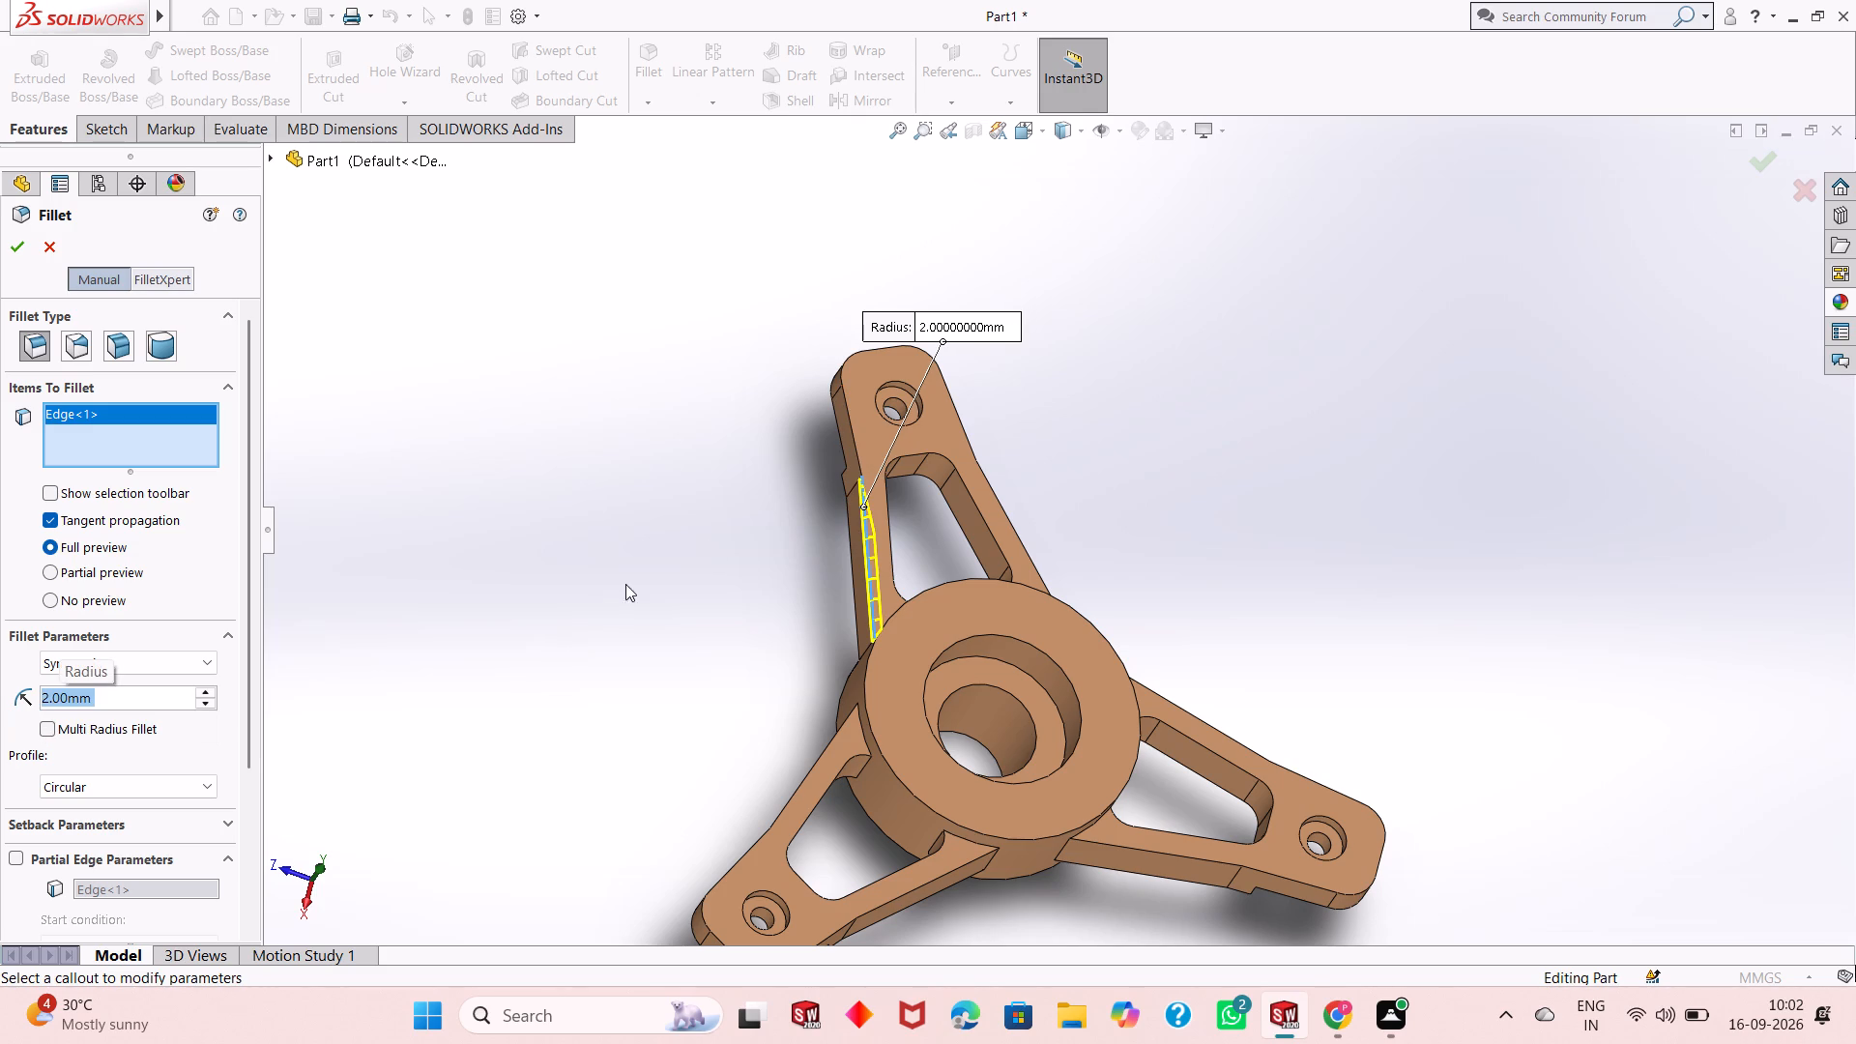
left_click(851, 419)
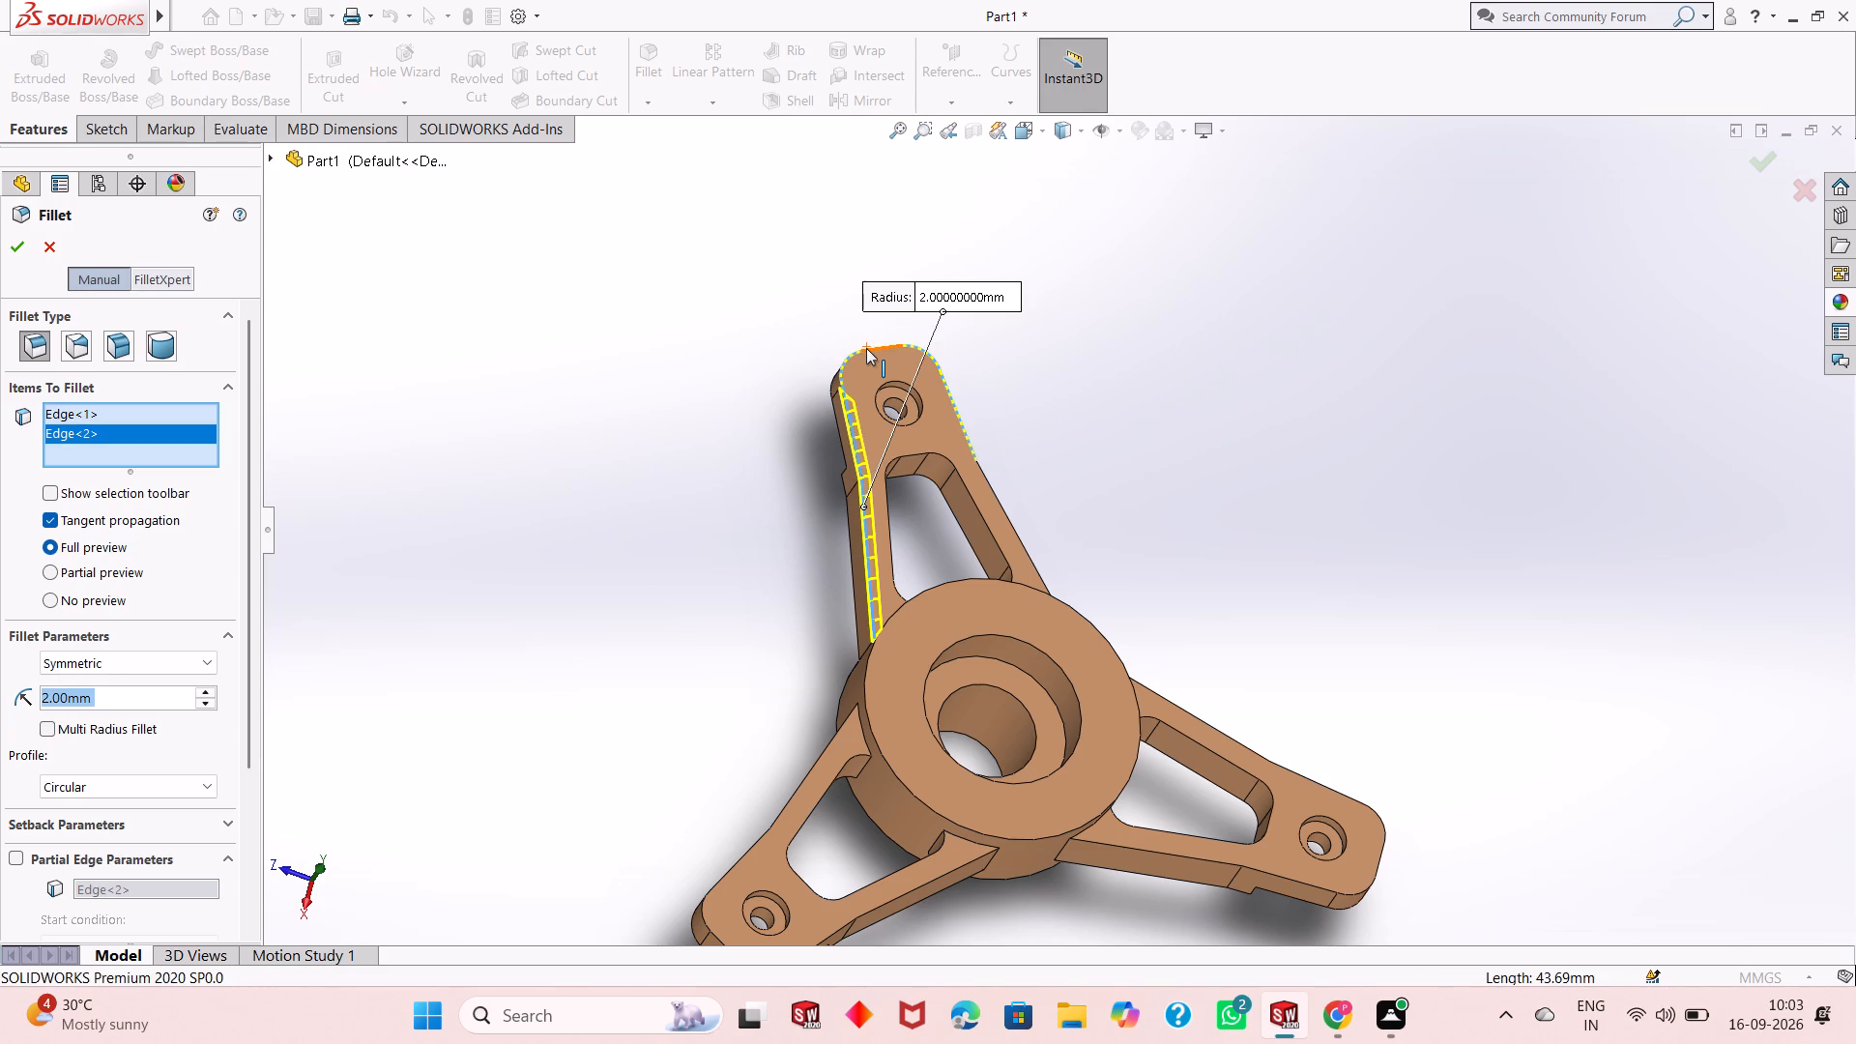
middle_click_drag(1122, 441, 976, 549)
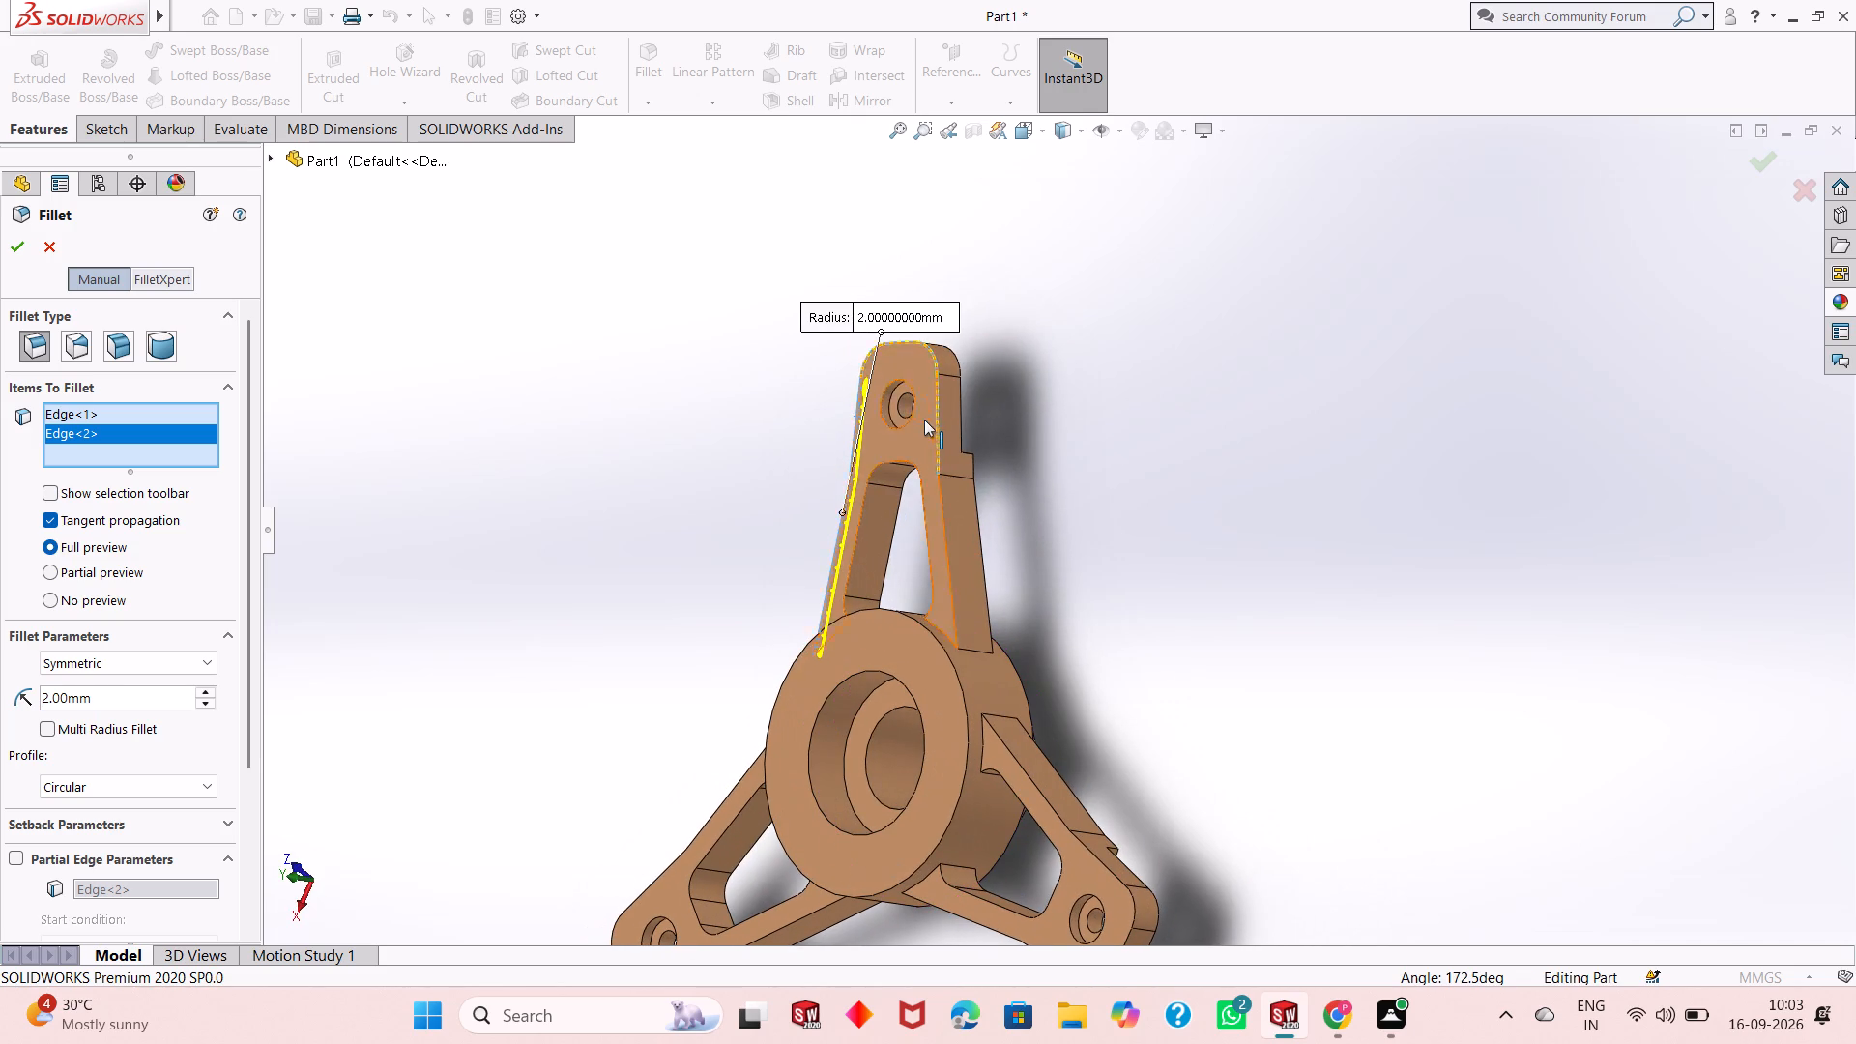
left_click(939, 402)
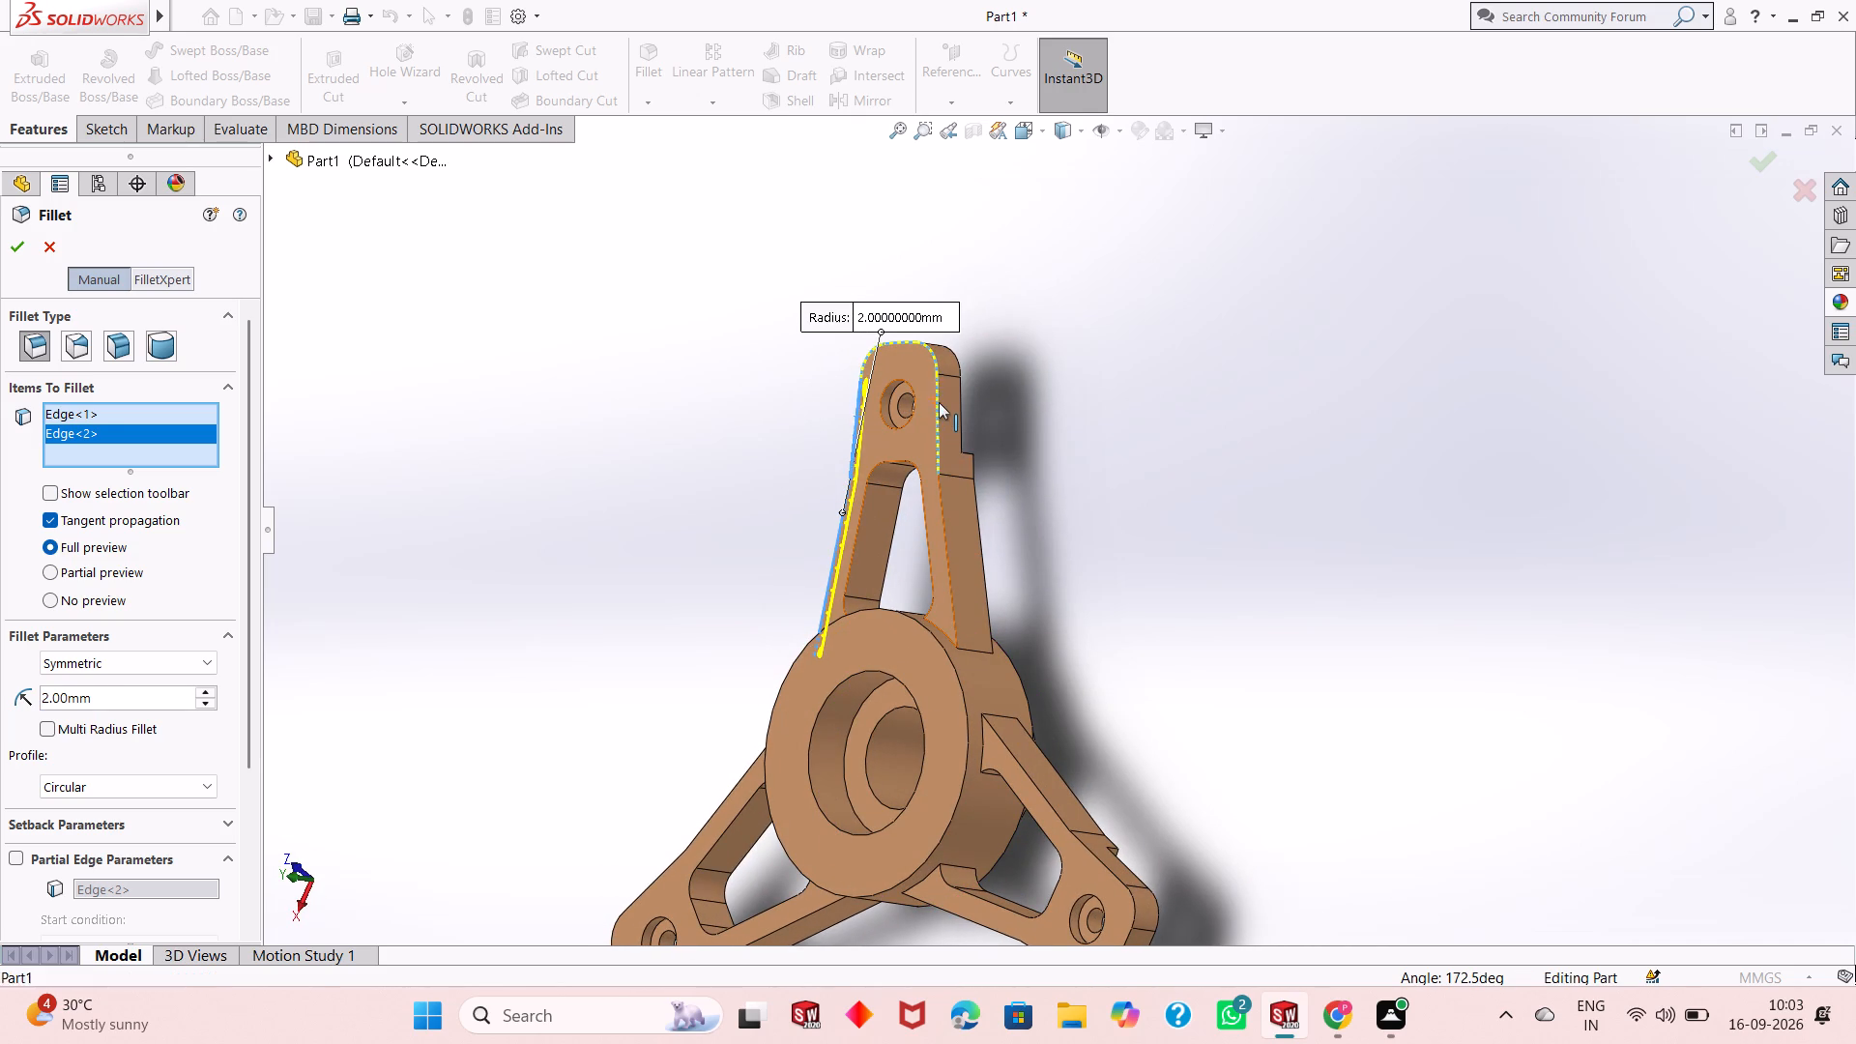
left_click(928, 348)
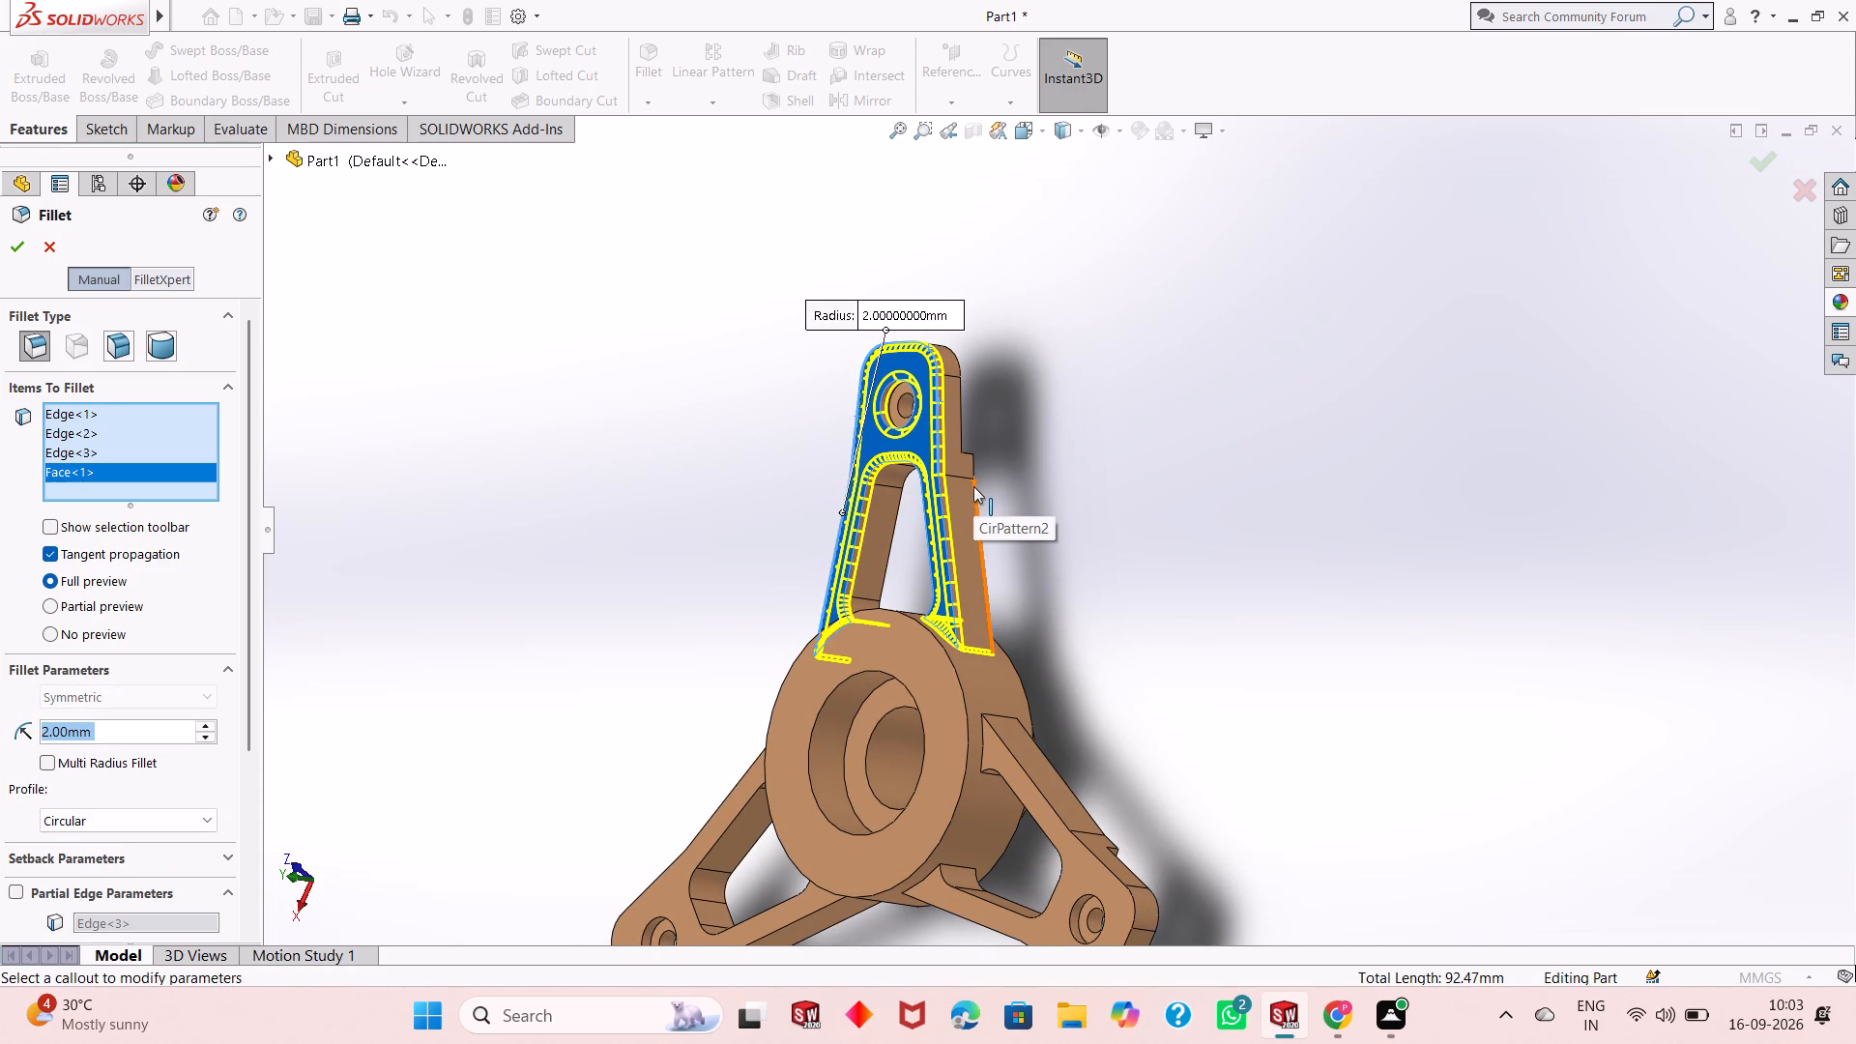
middle_click_drag(1076, 641, 1282, 431)
middle_click_drag(1277, 492, 1256, 464)
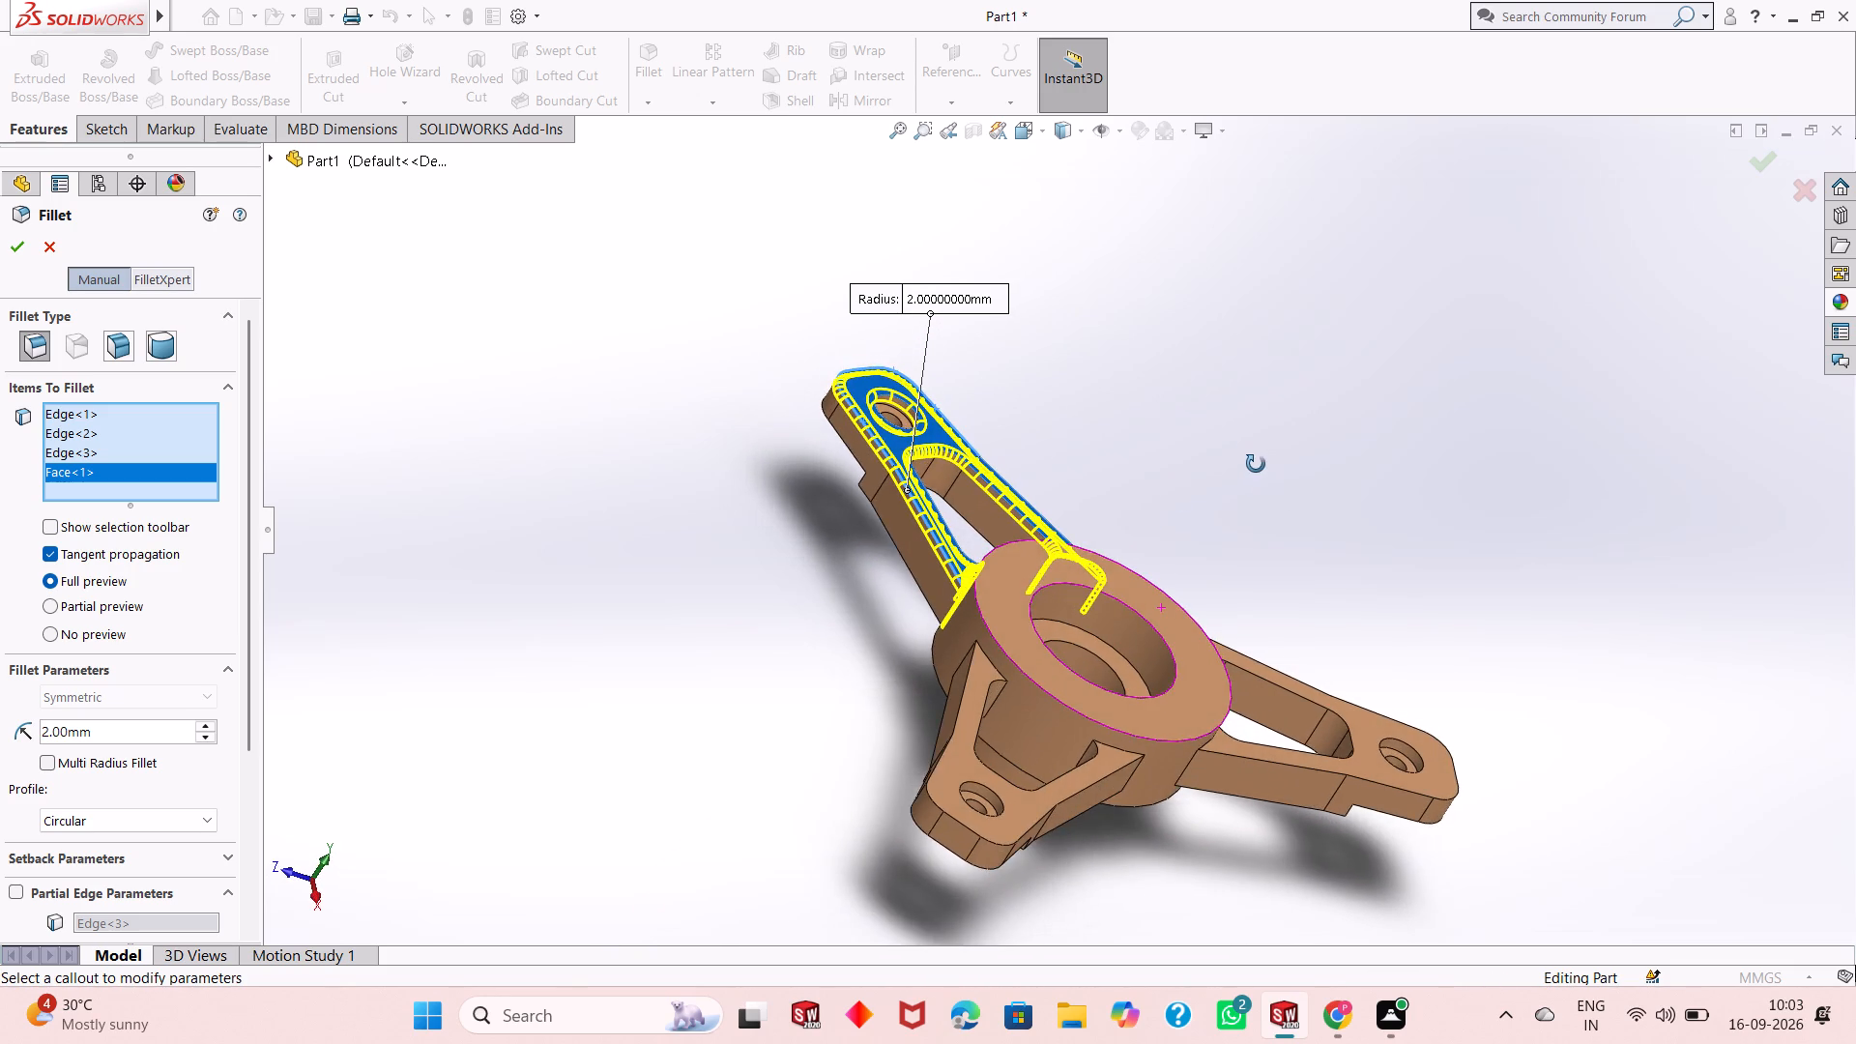
middle_click_drag(1256, 464, 1255, 532)
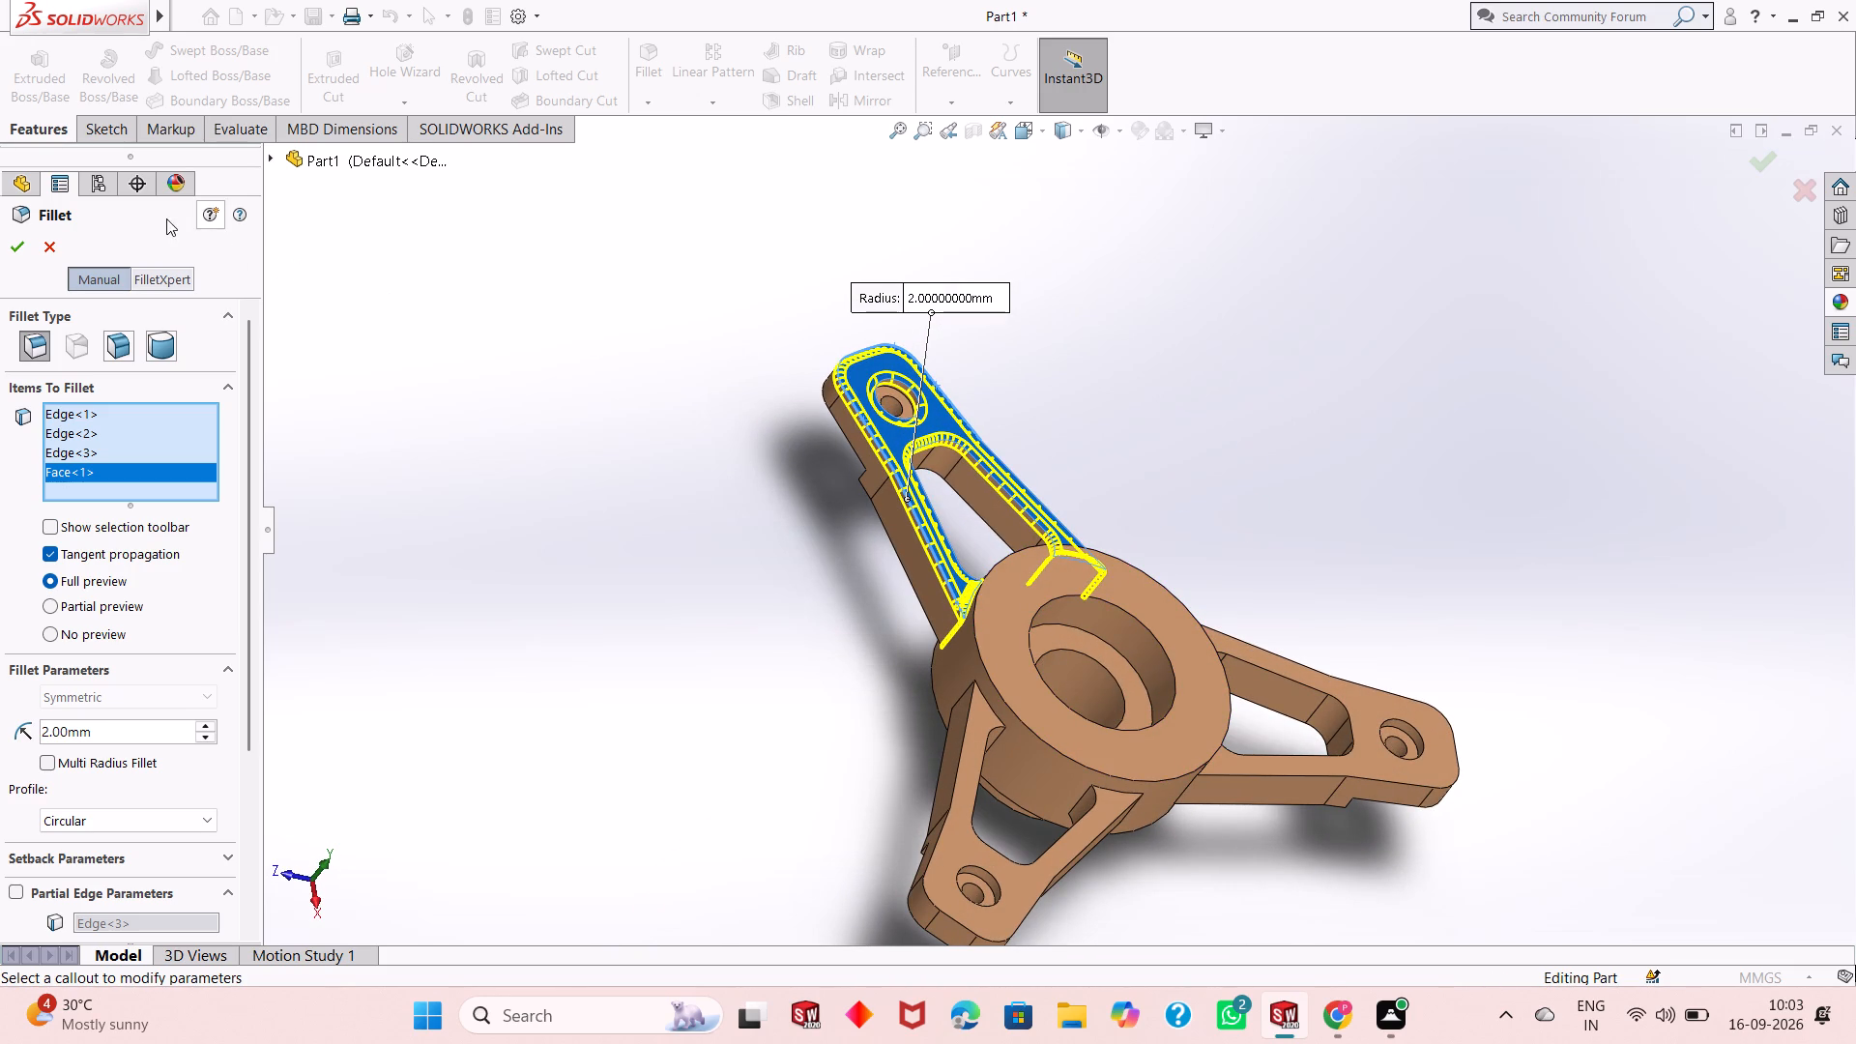
left_click(17, 236)
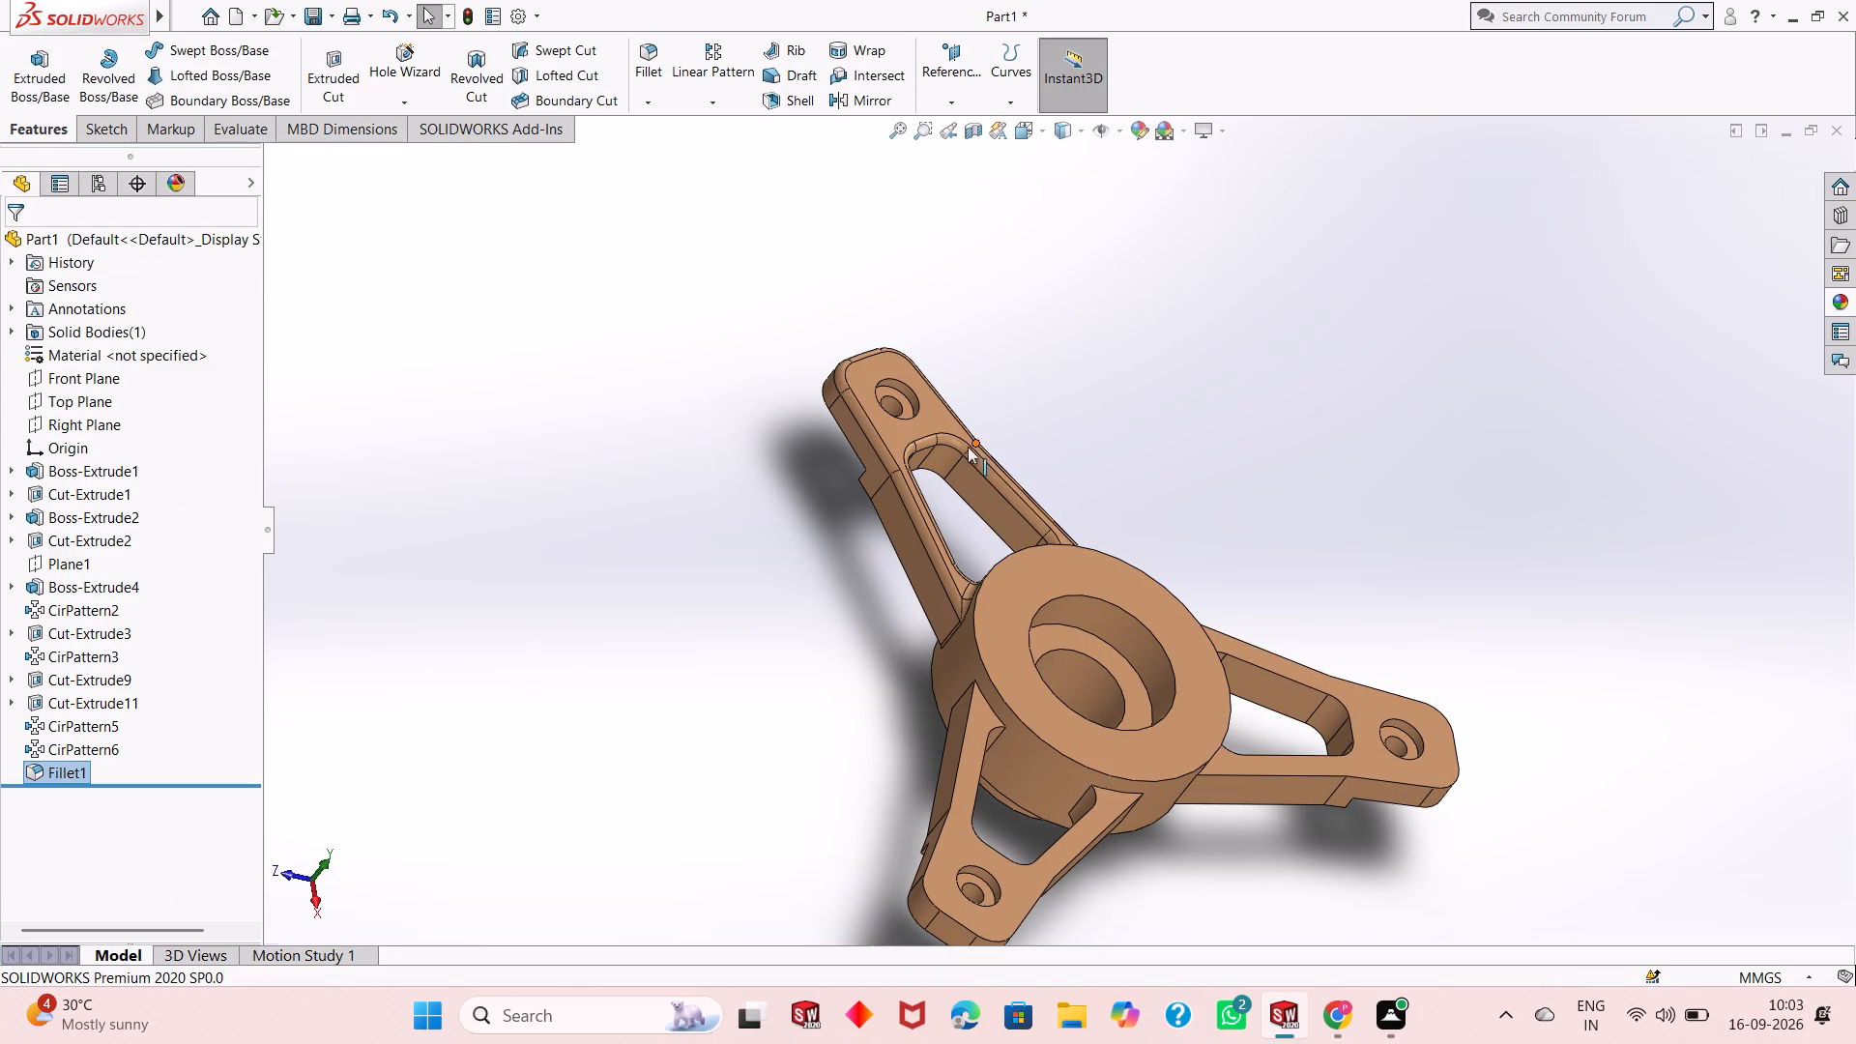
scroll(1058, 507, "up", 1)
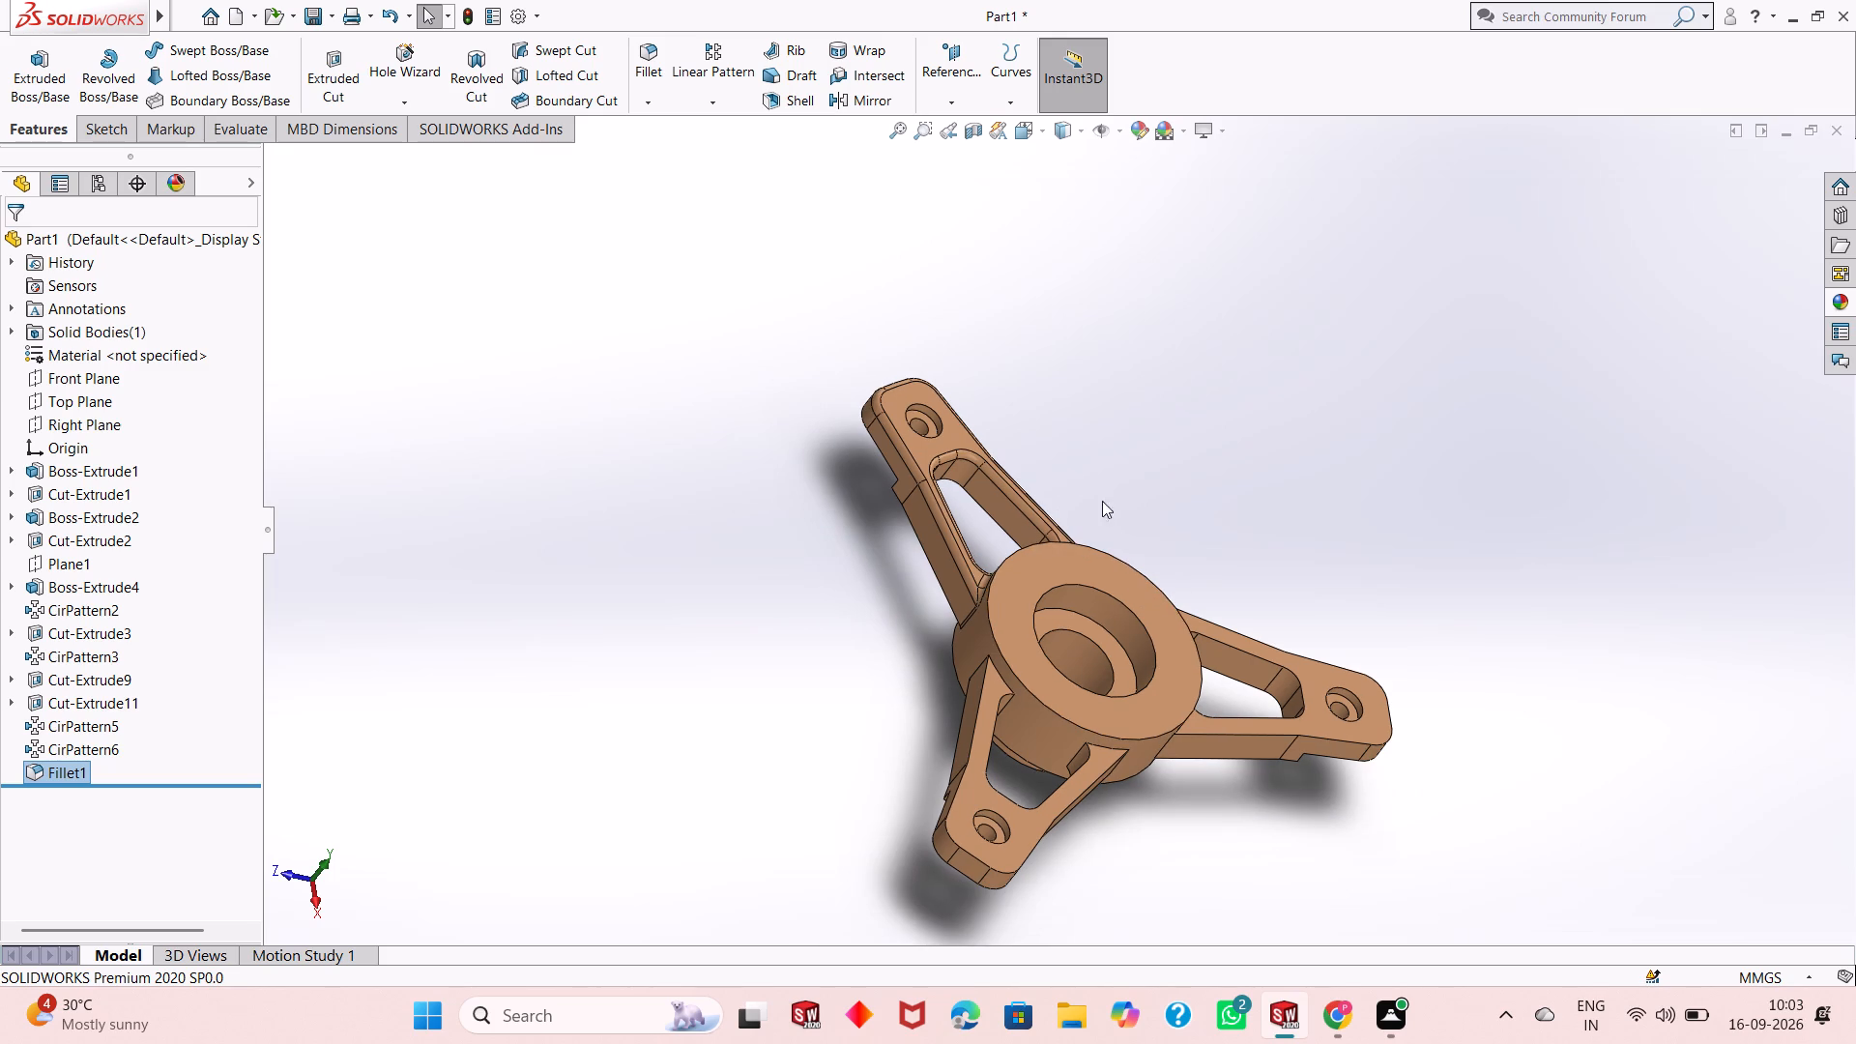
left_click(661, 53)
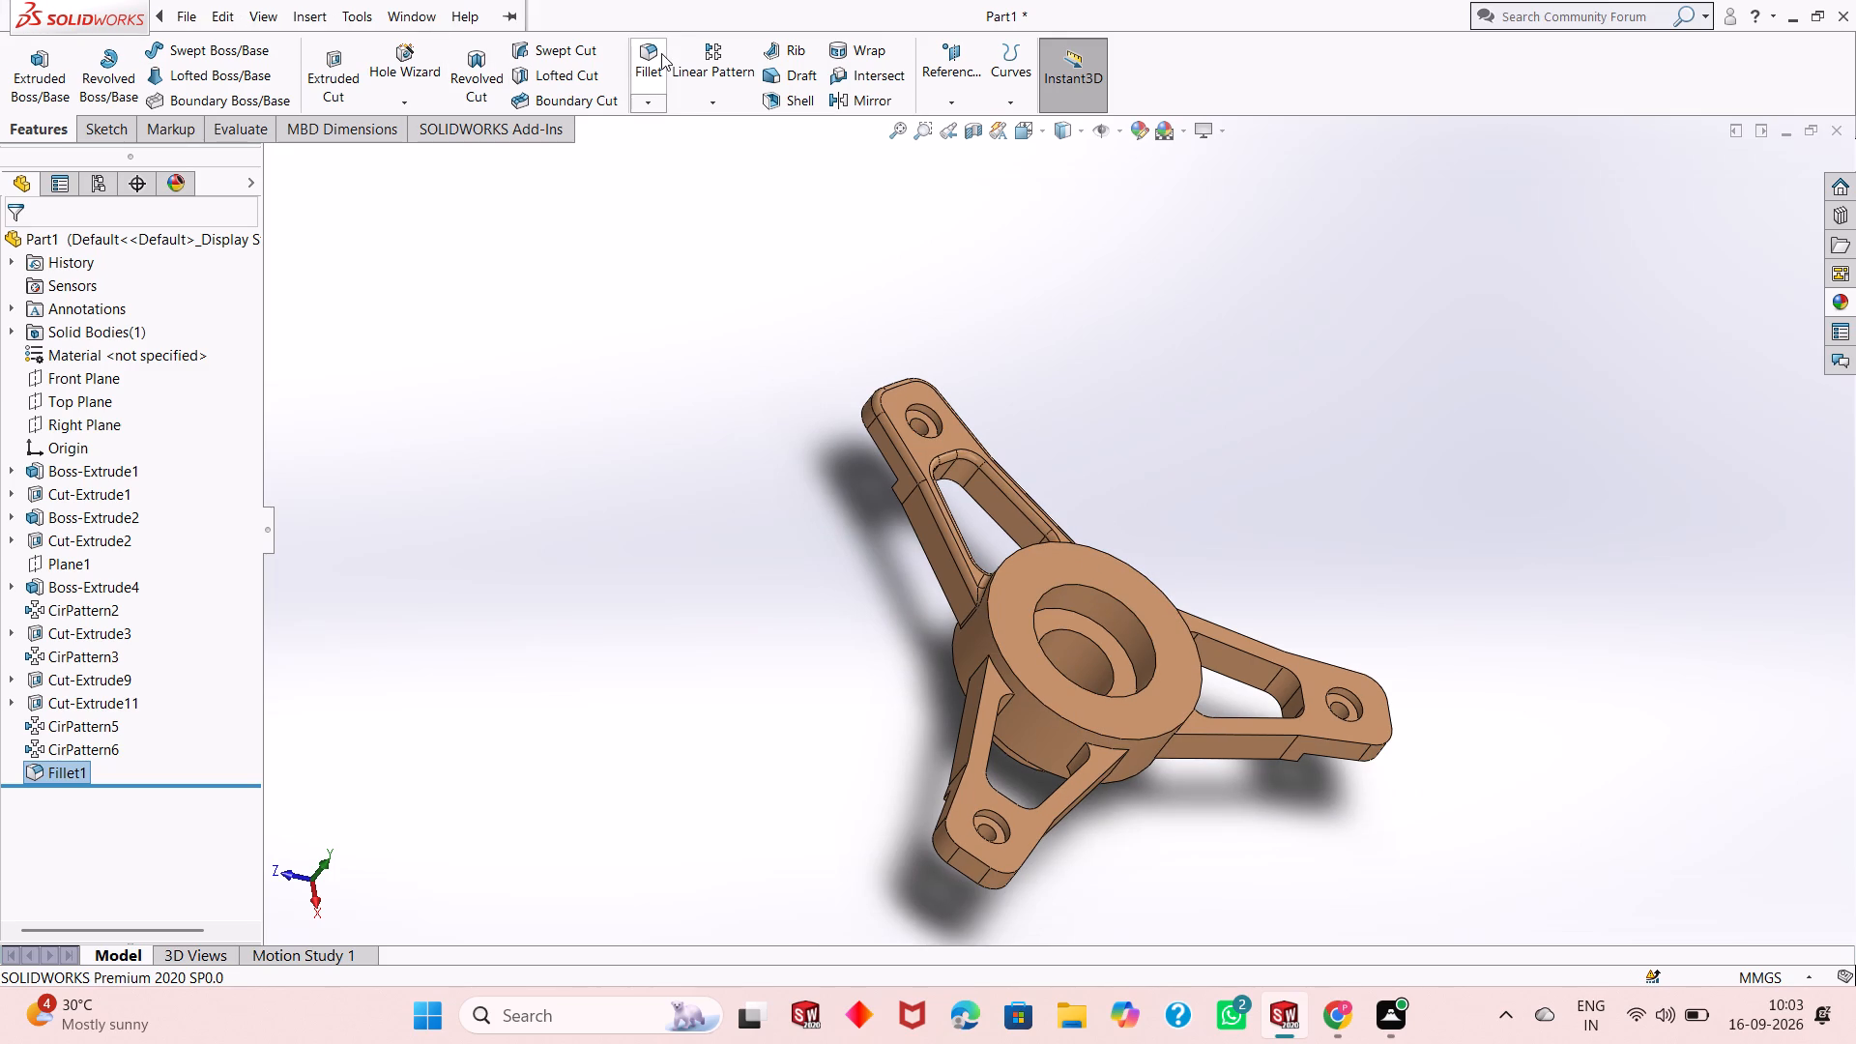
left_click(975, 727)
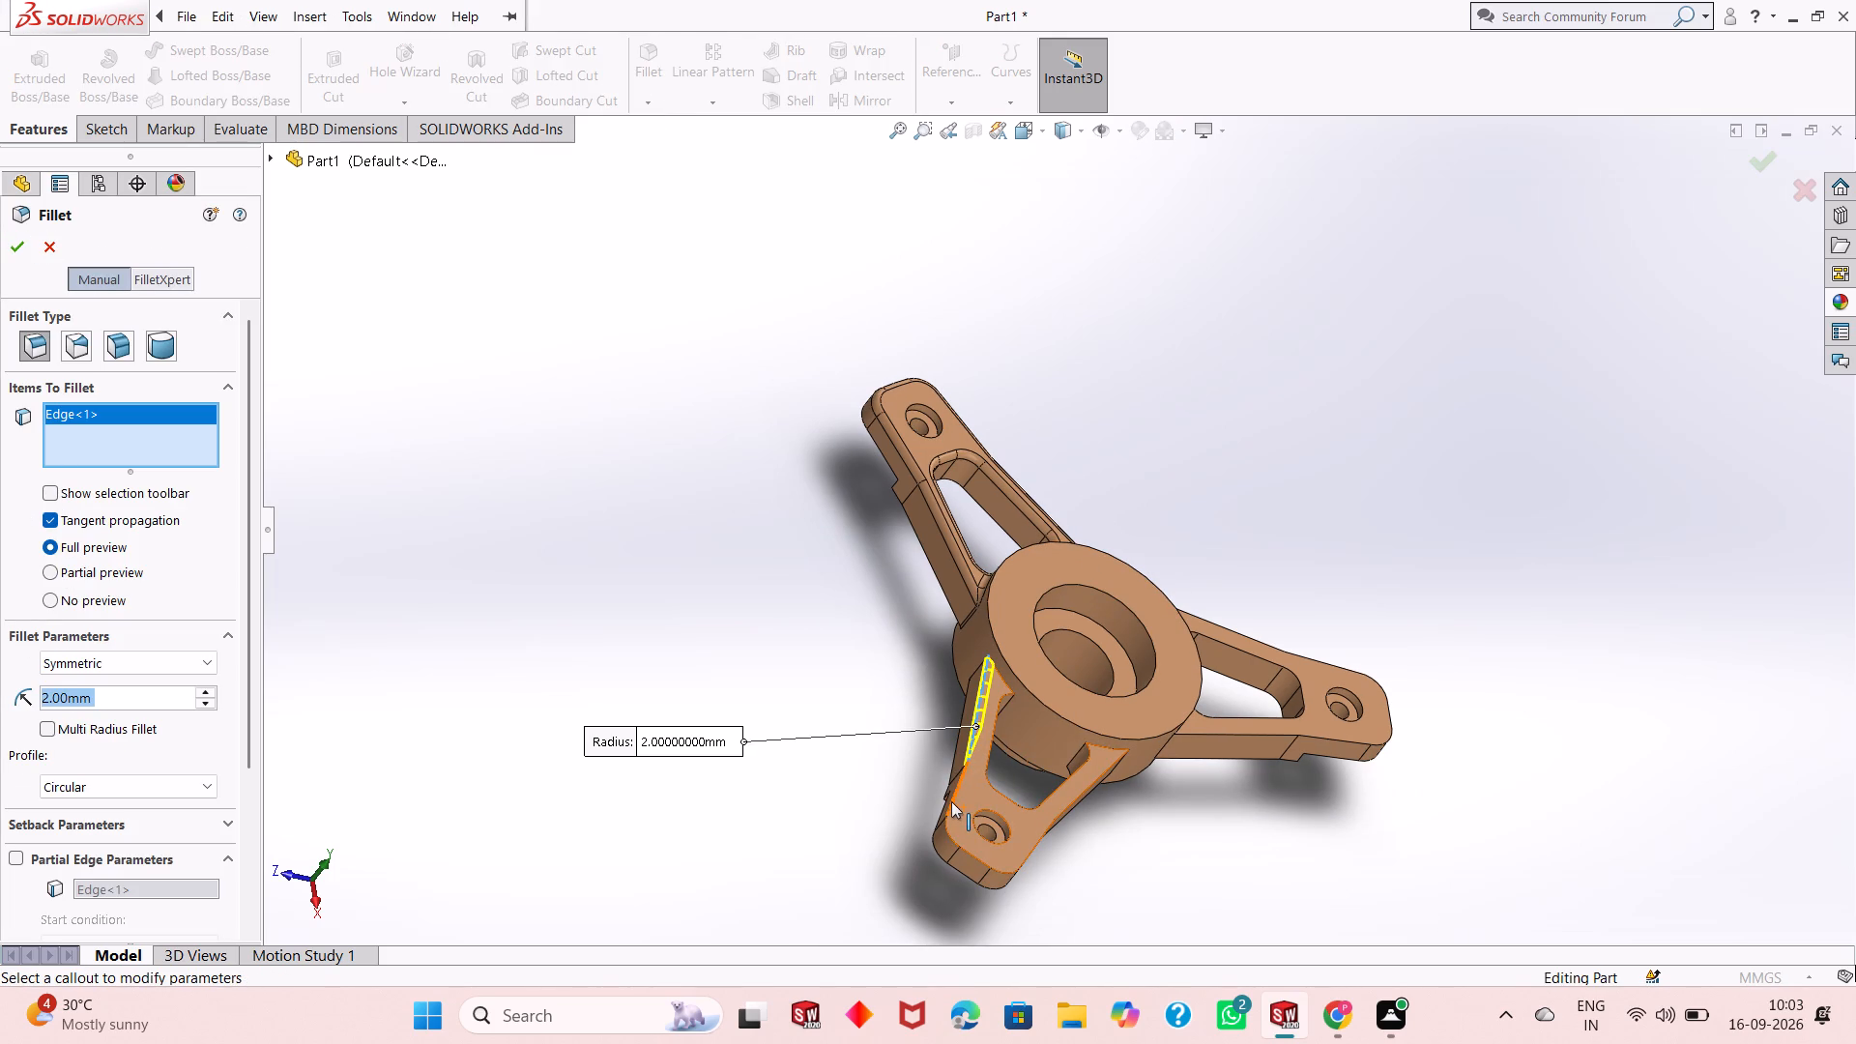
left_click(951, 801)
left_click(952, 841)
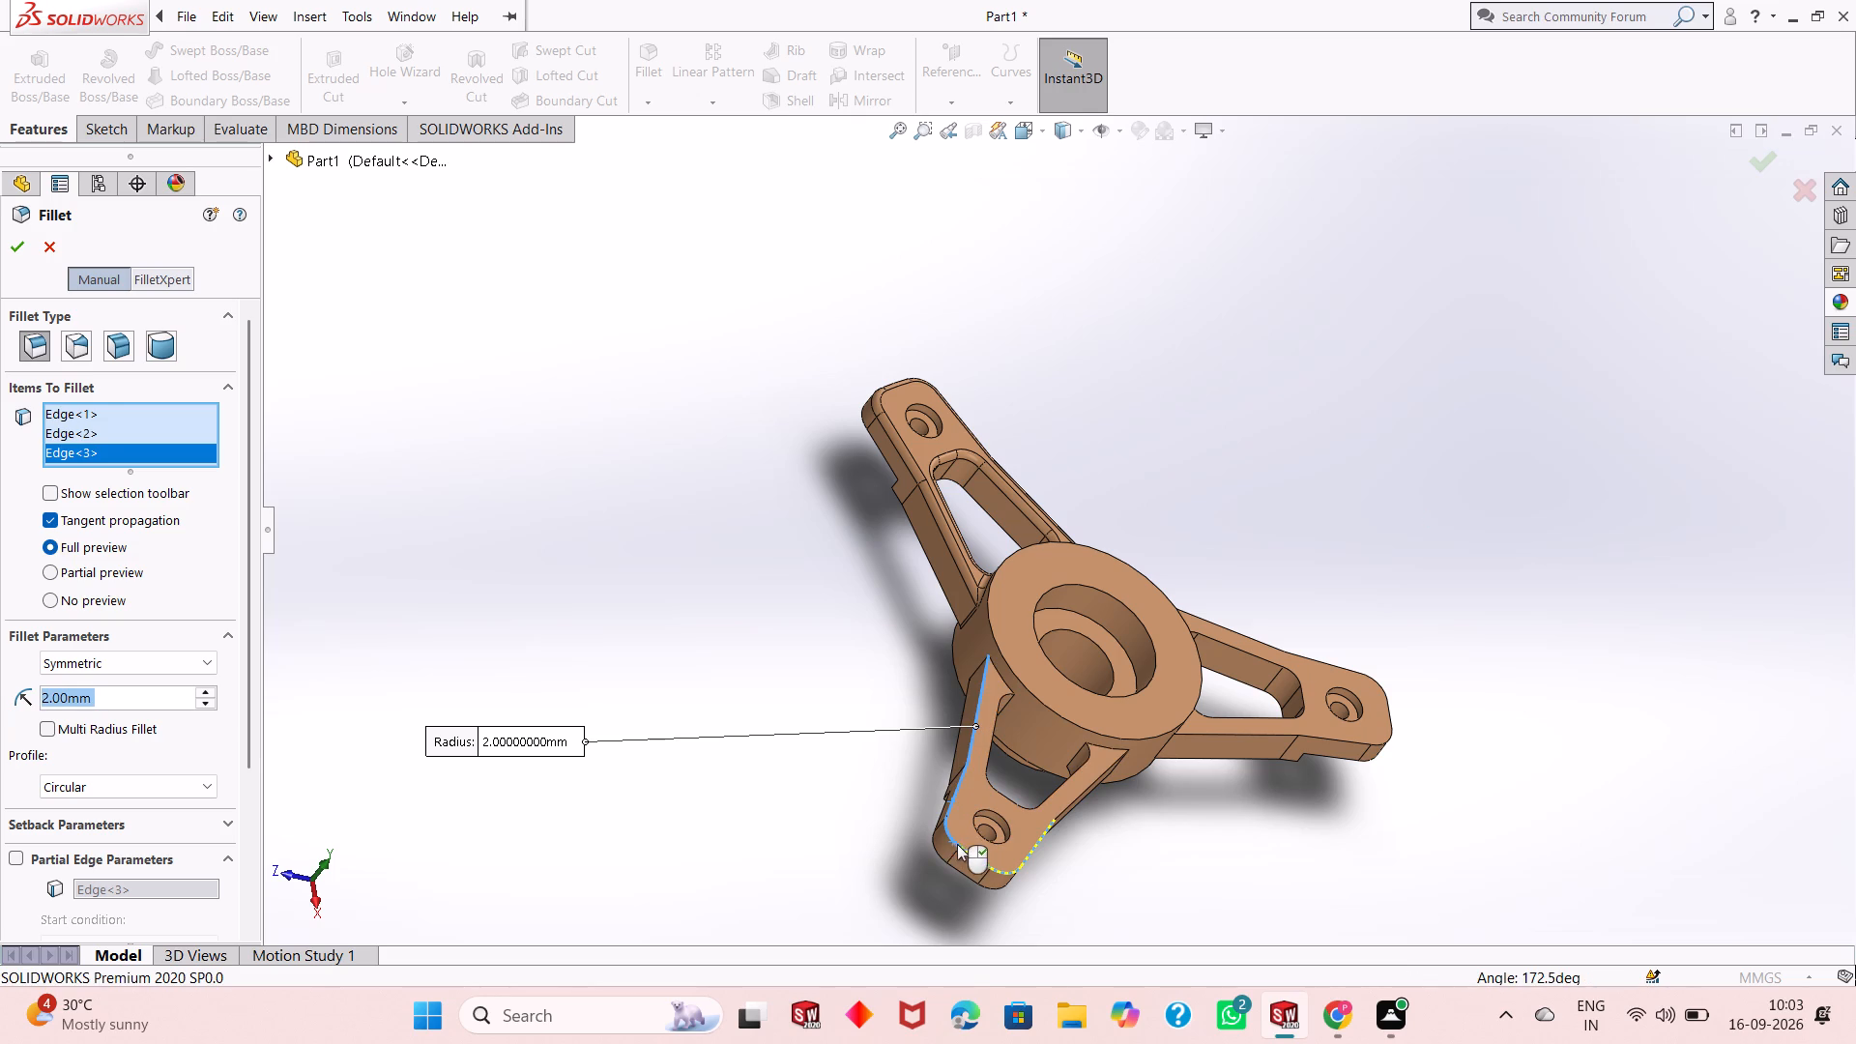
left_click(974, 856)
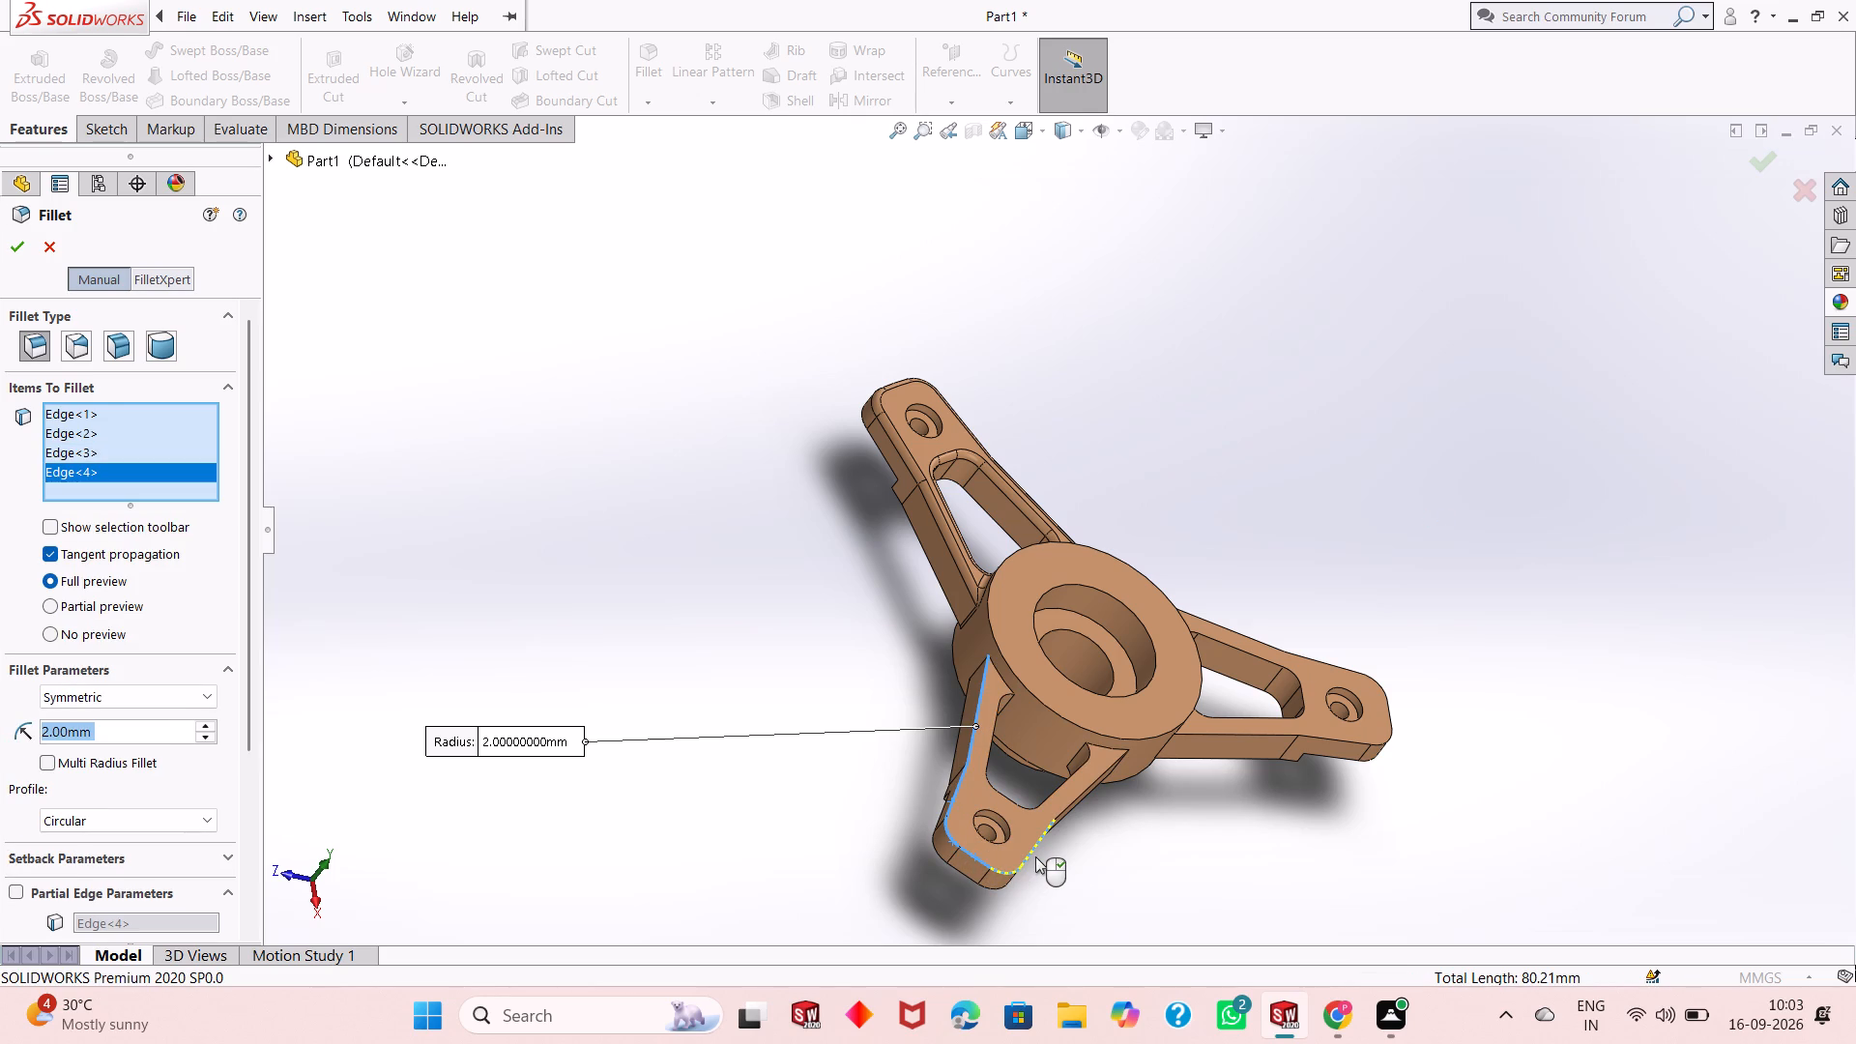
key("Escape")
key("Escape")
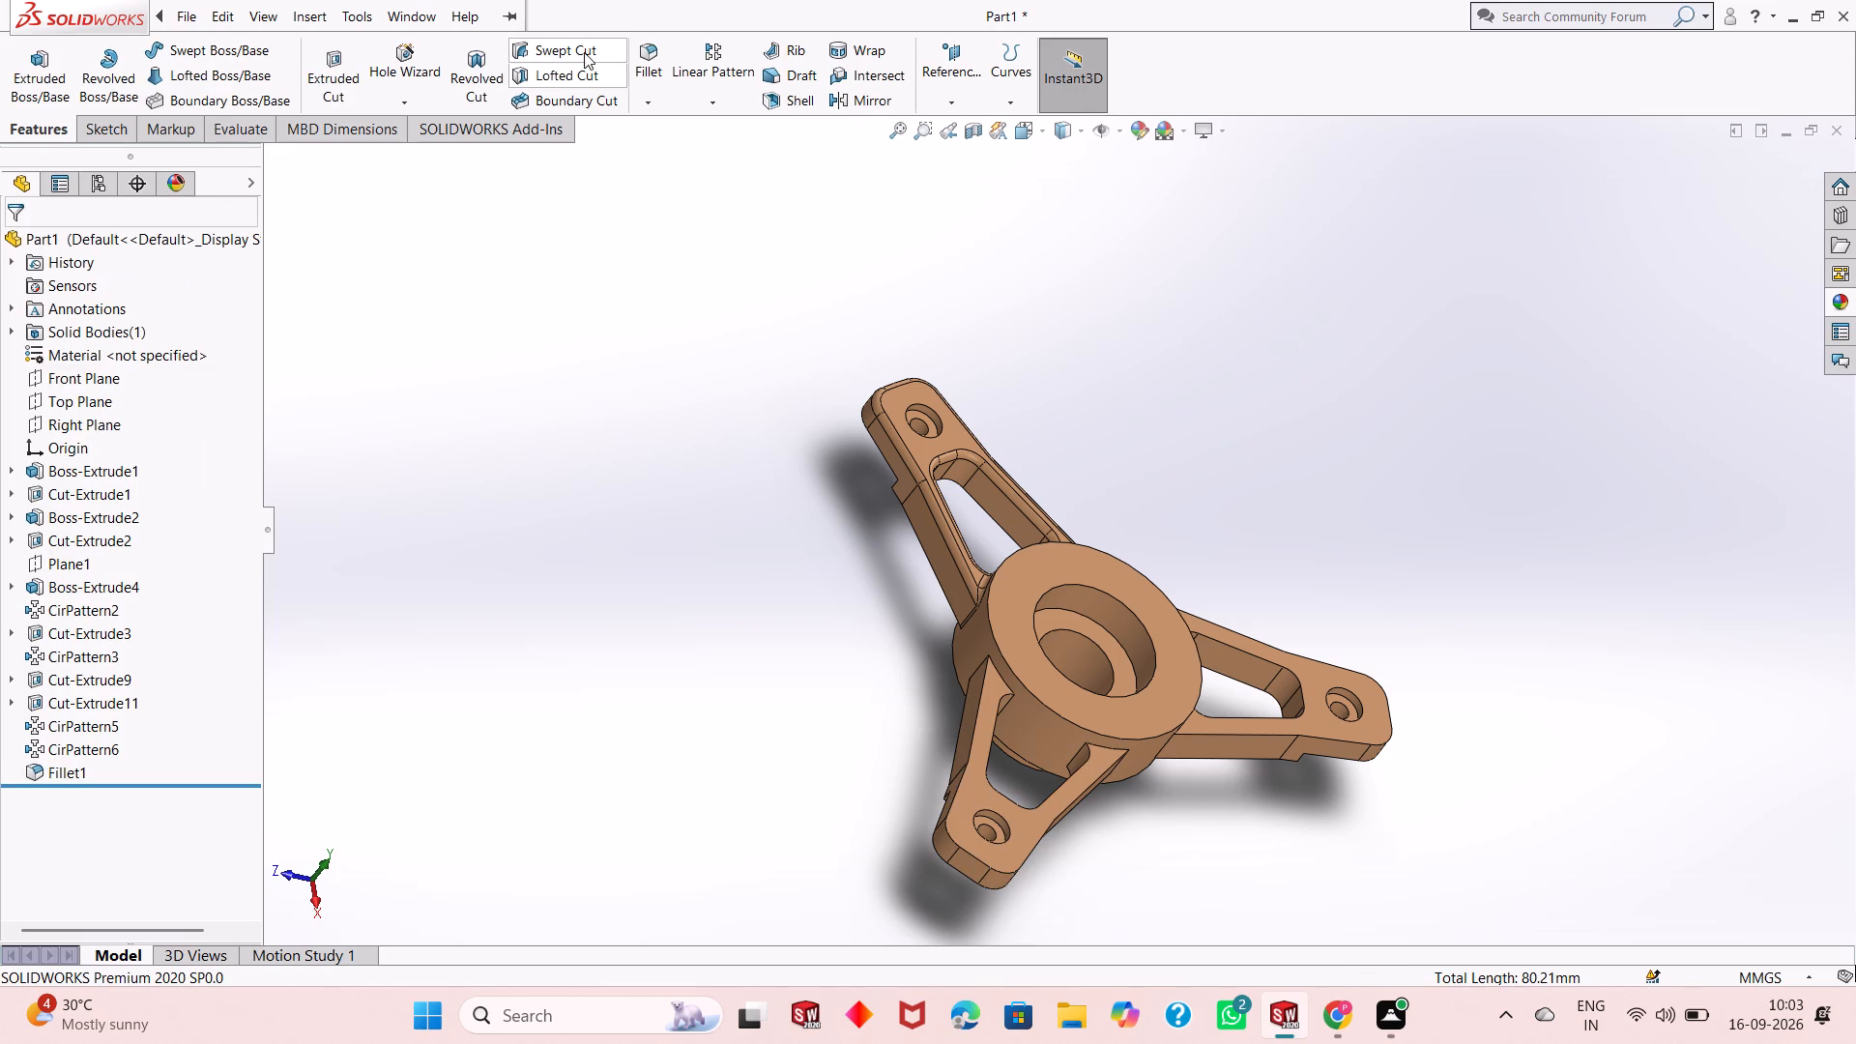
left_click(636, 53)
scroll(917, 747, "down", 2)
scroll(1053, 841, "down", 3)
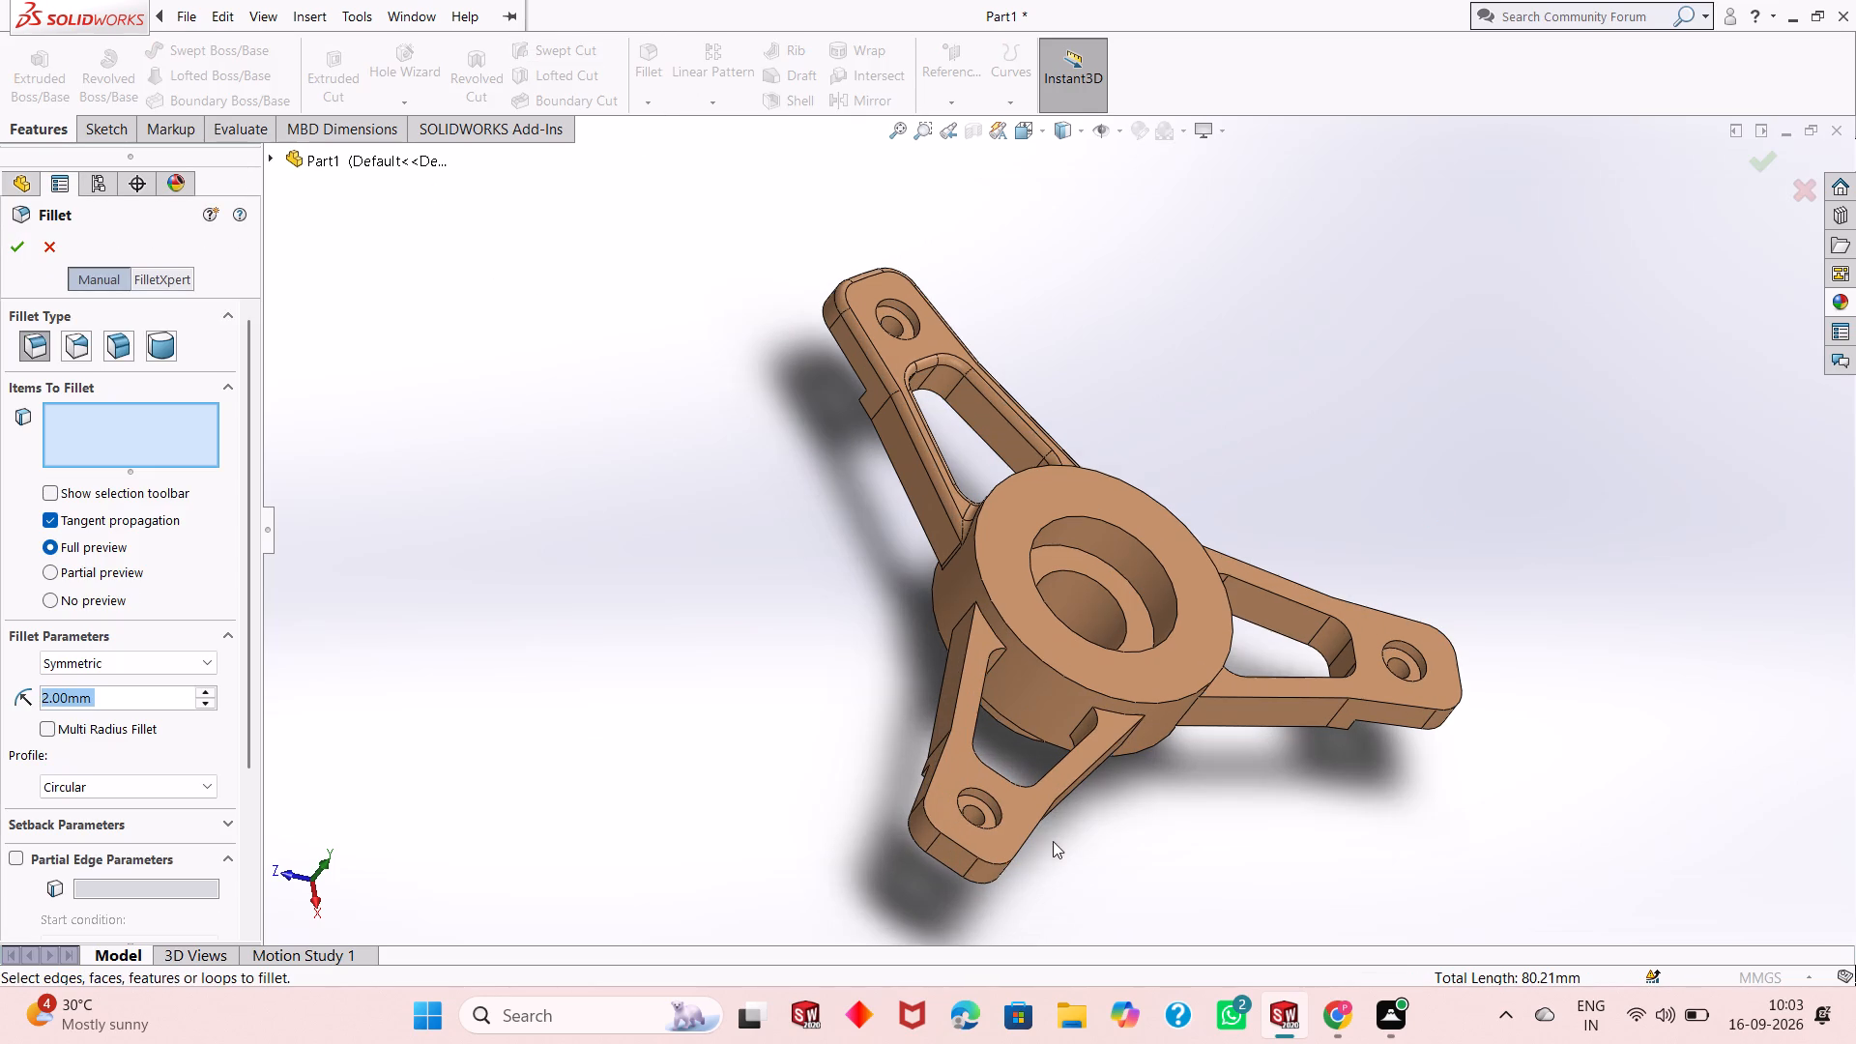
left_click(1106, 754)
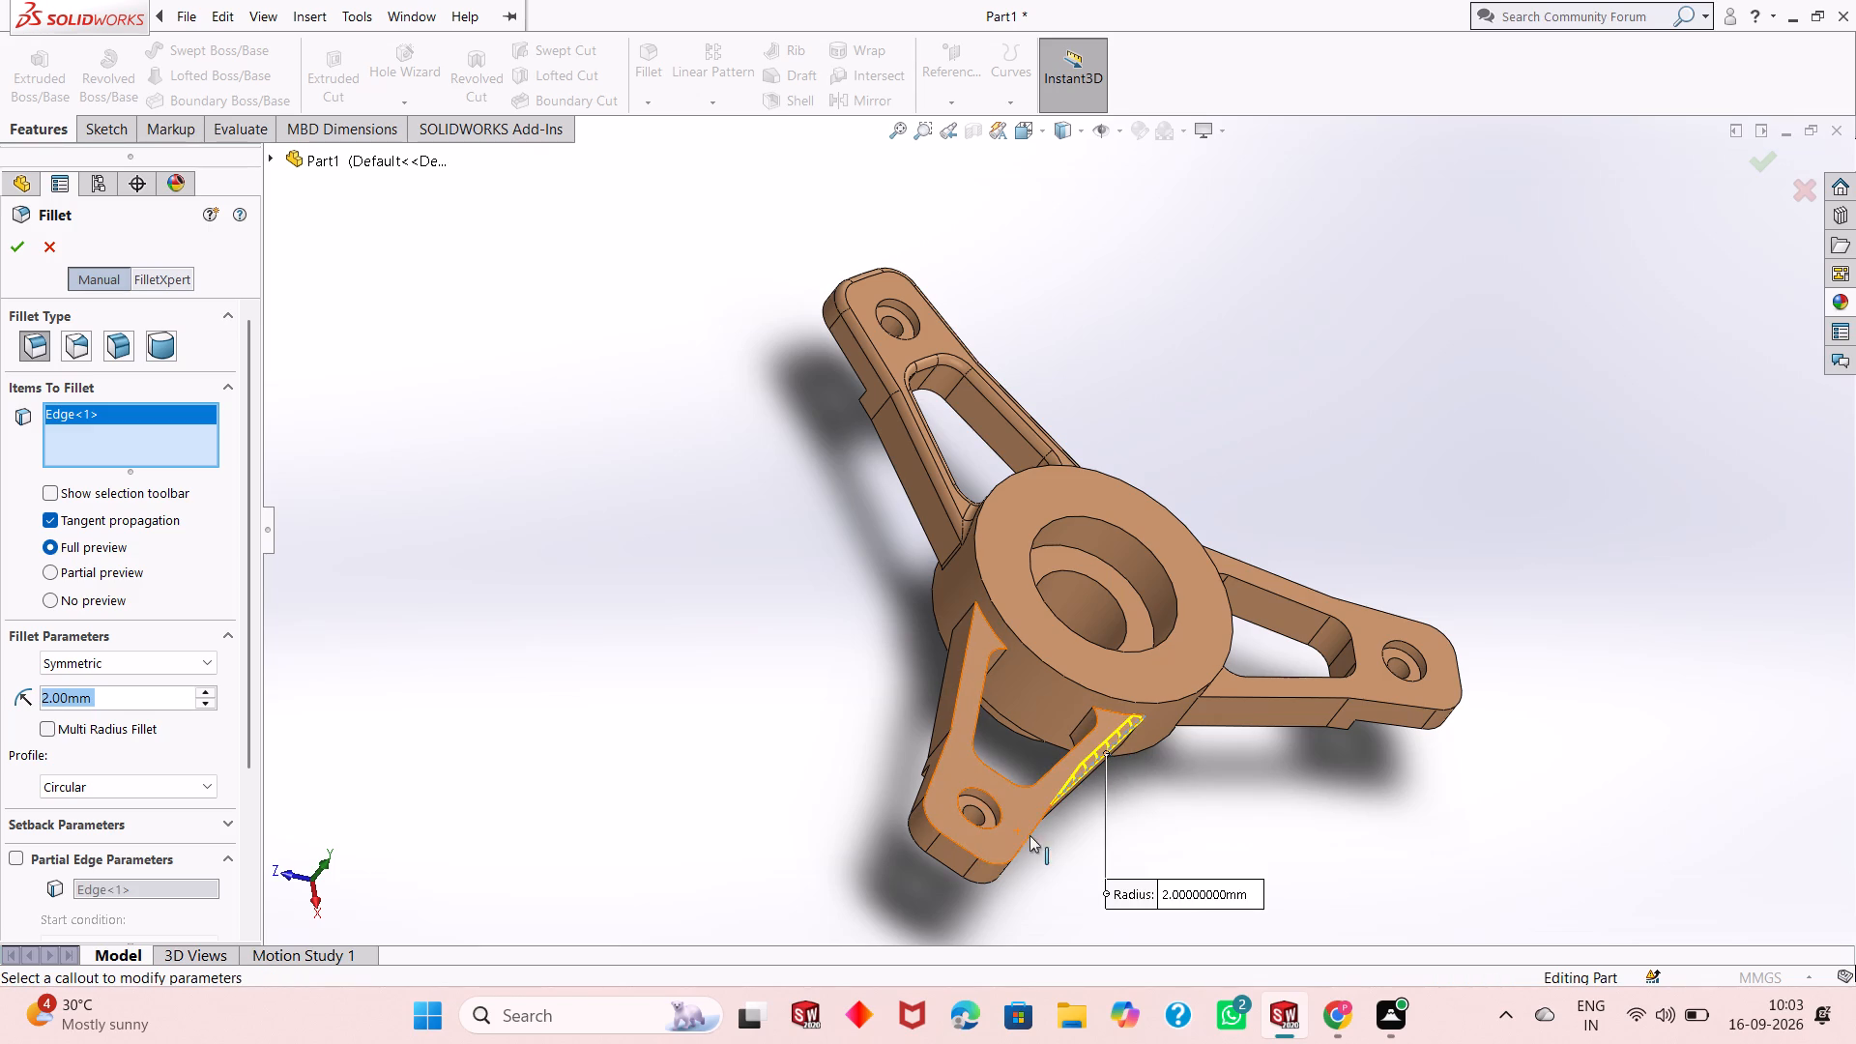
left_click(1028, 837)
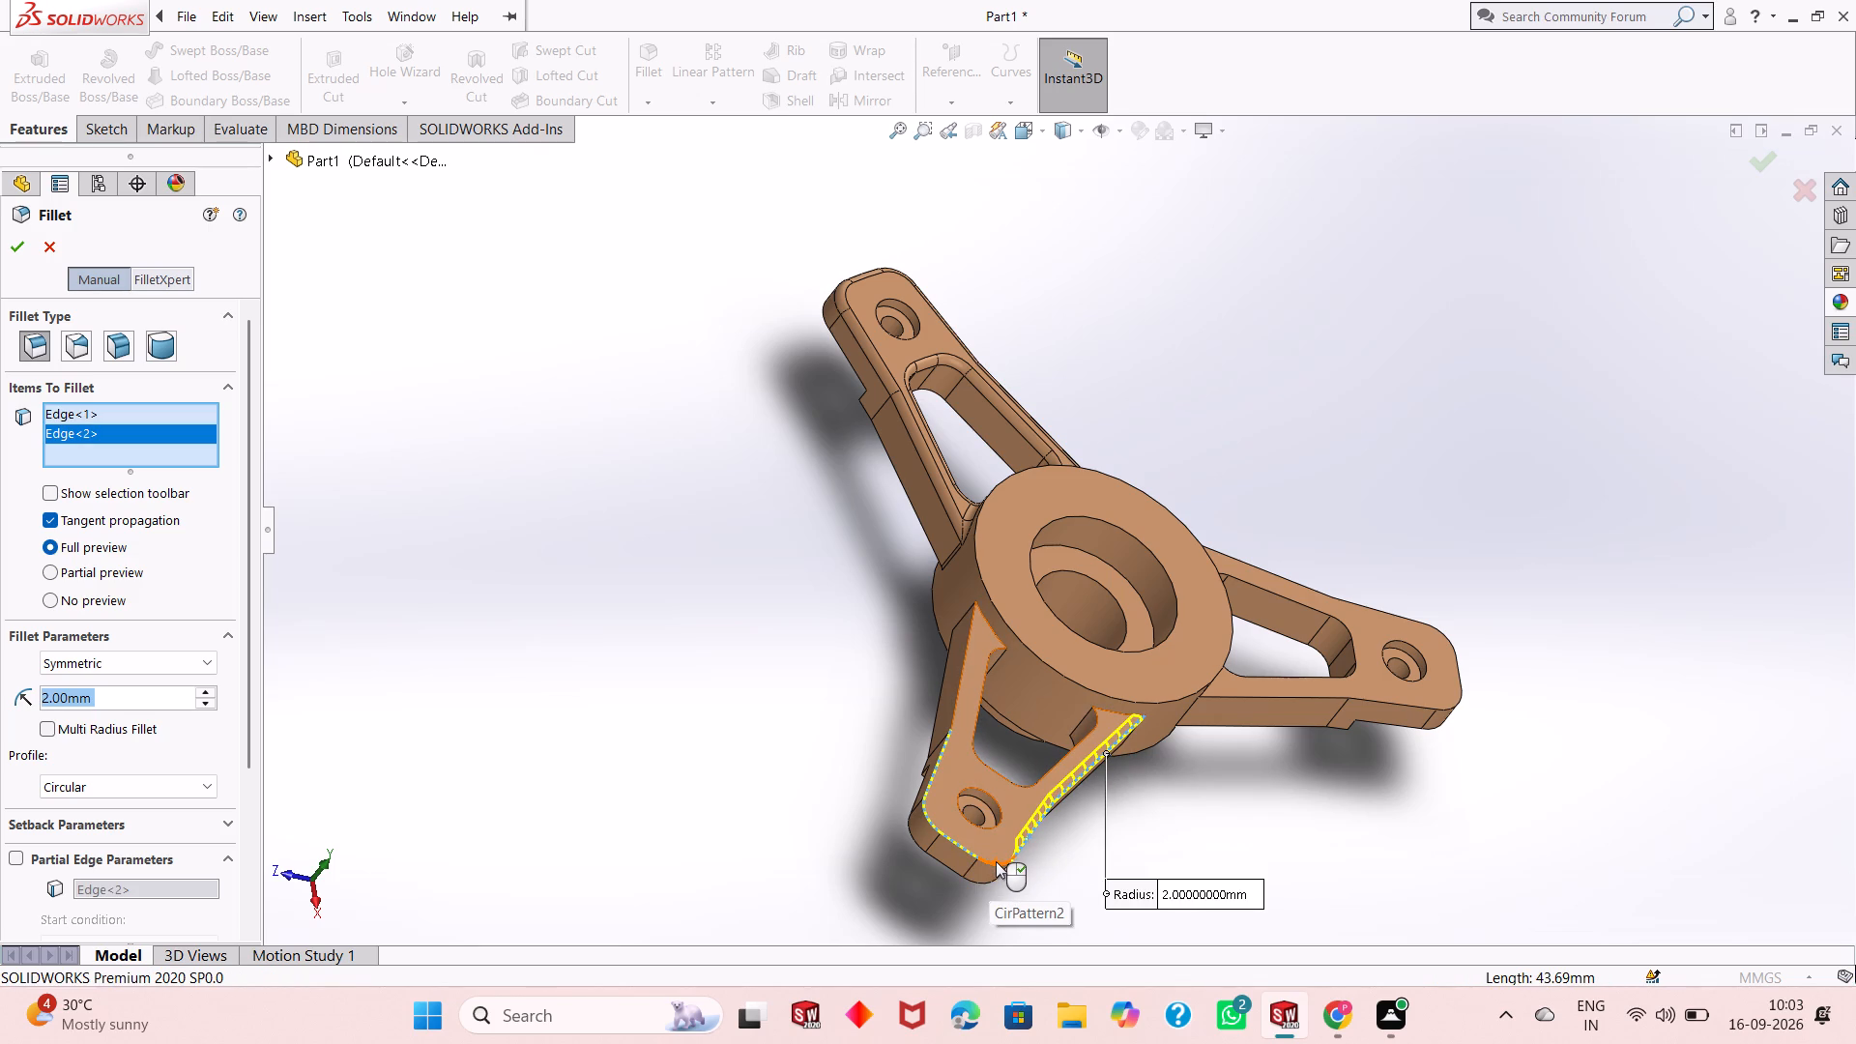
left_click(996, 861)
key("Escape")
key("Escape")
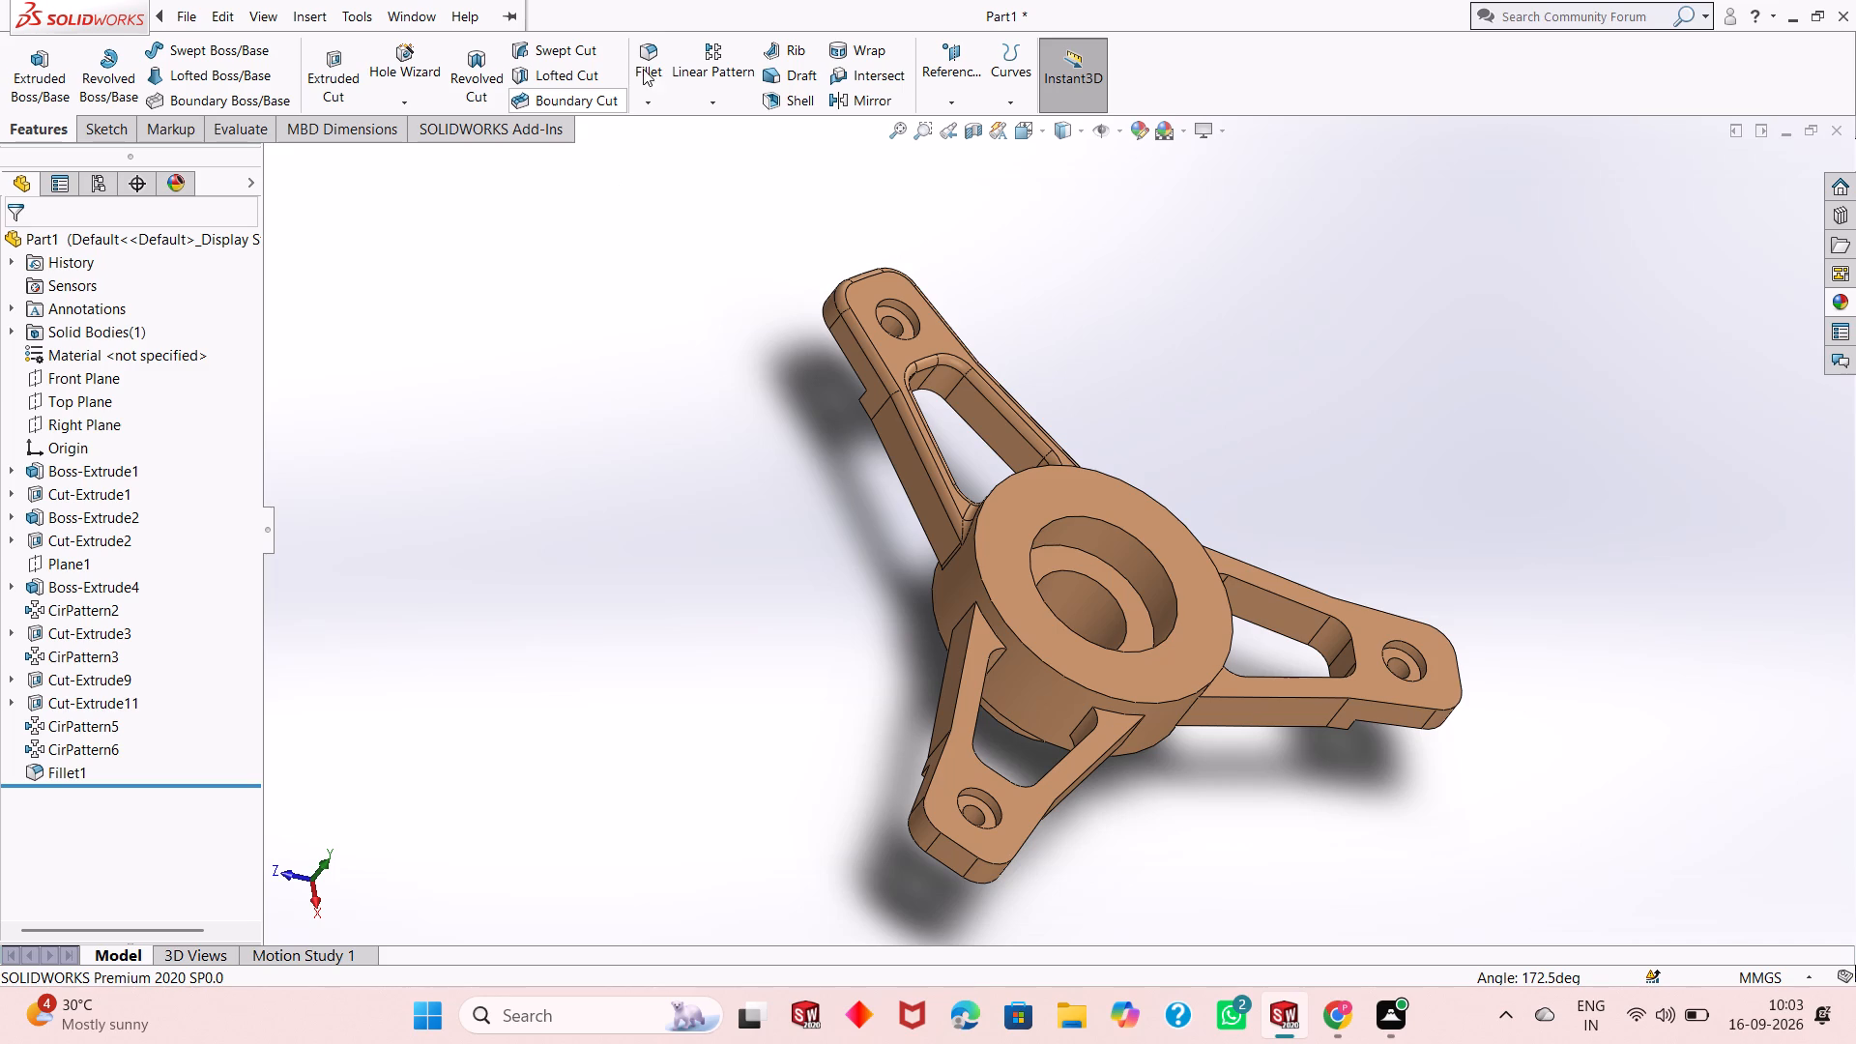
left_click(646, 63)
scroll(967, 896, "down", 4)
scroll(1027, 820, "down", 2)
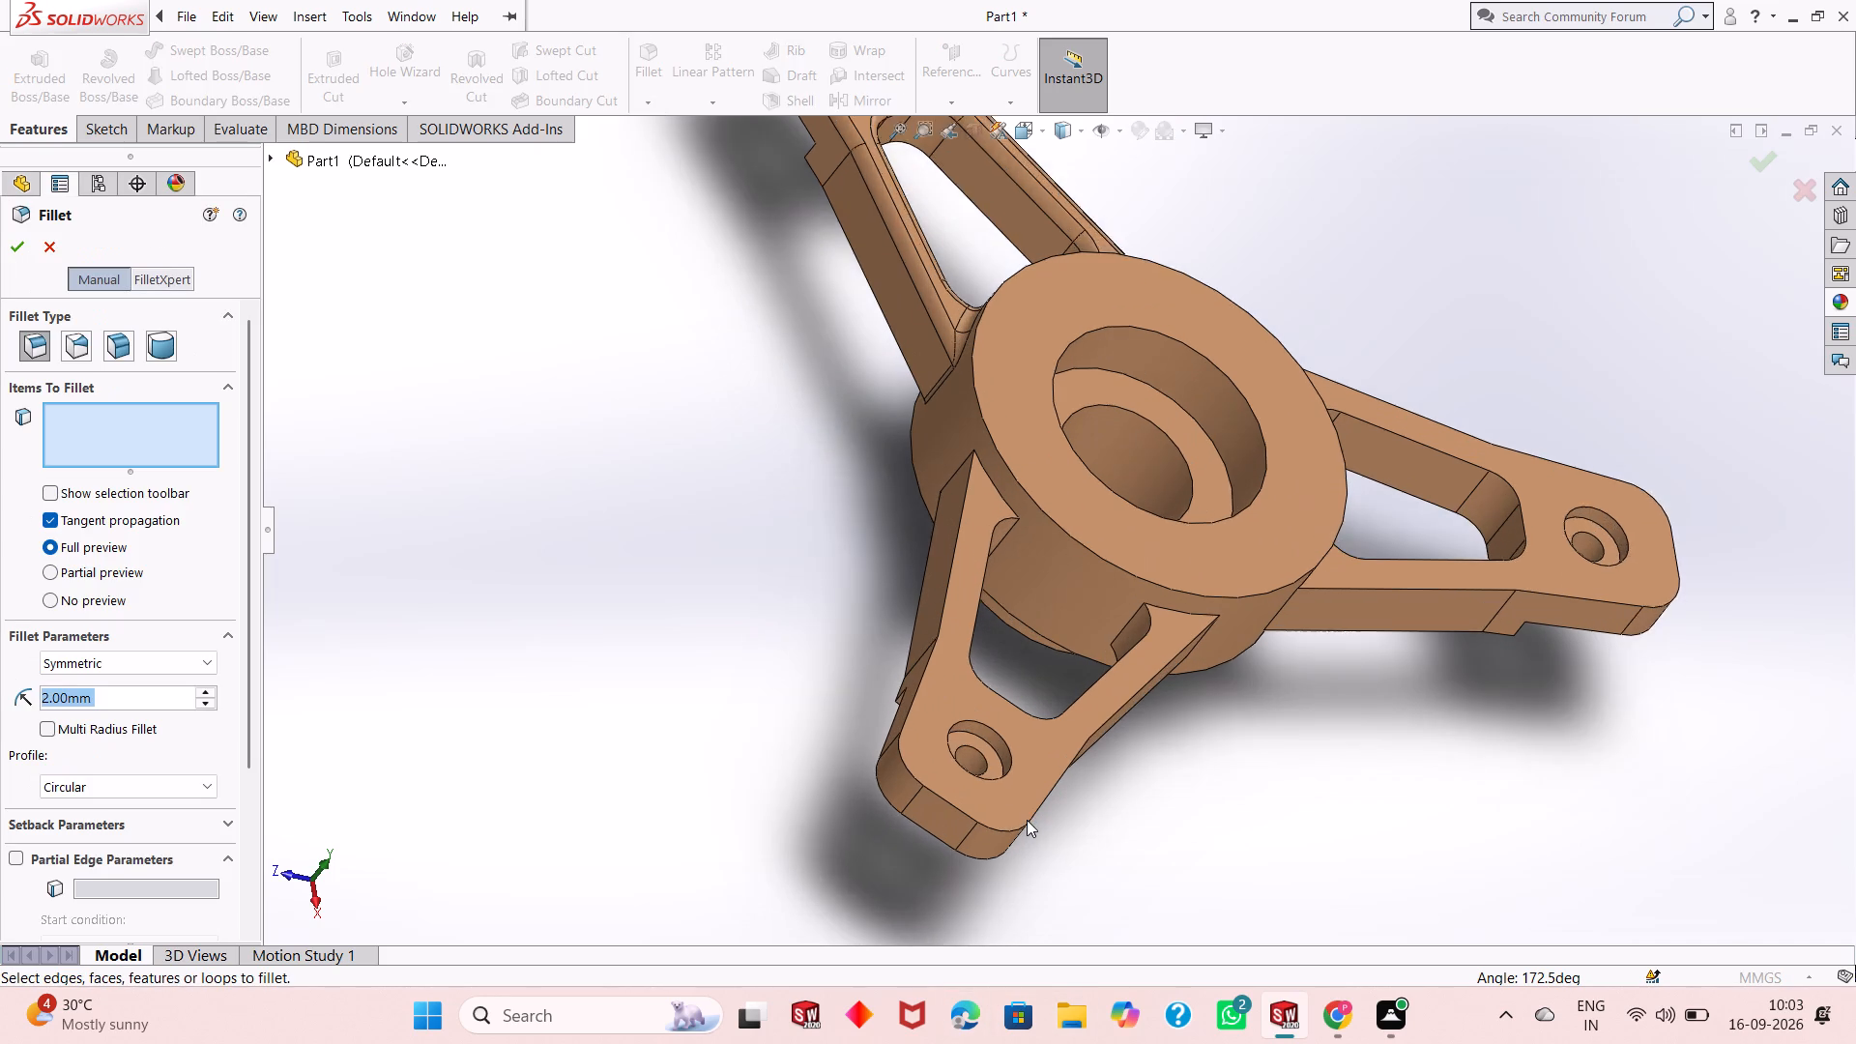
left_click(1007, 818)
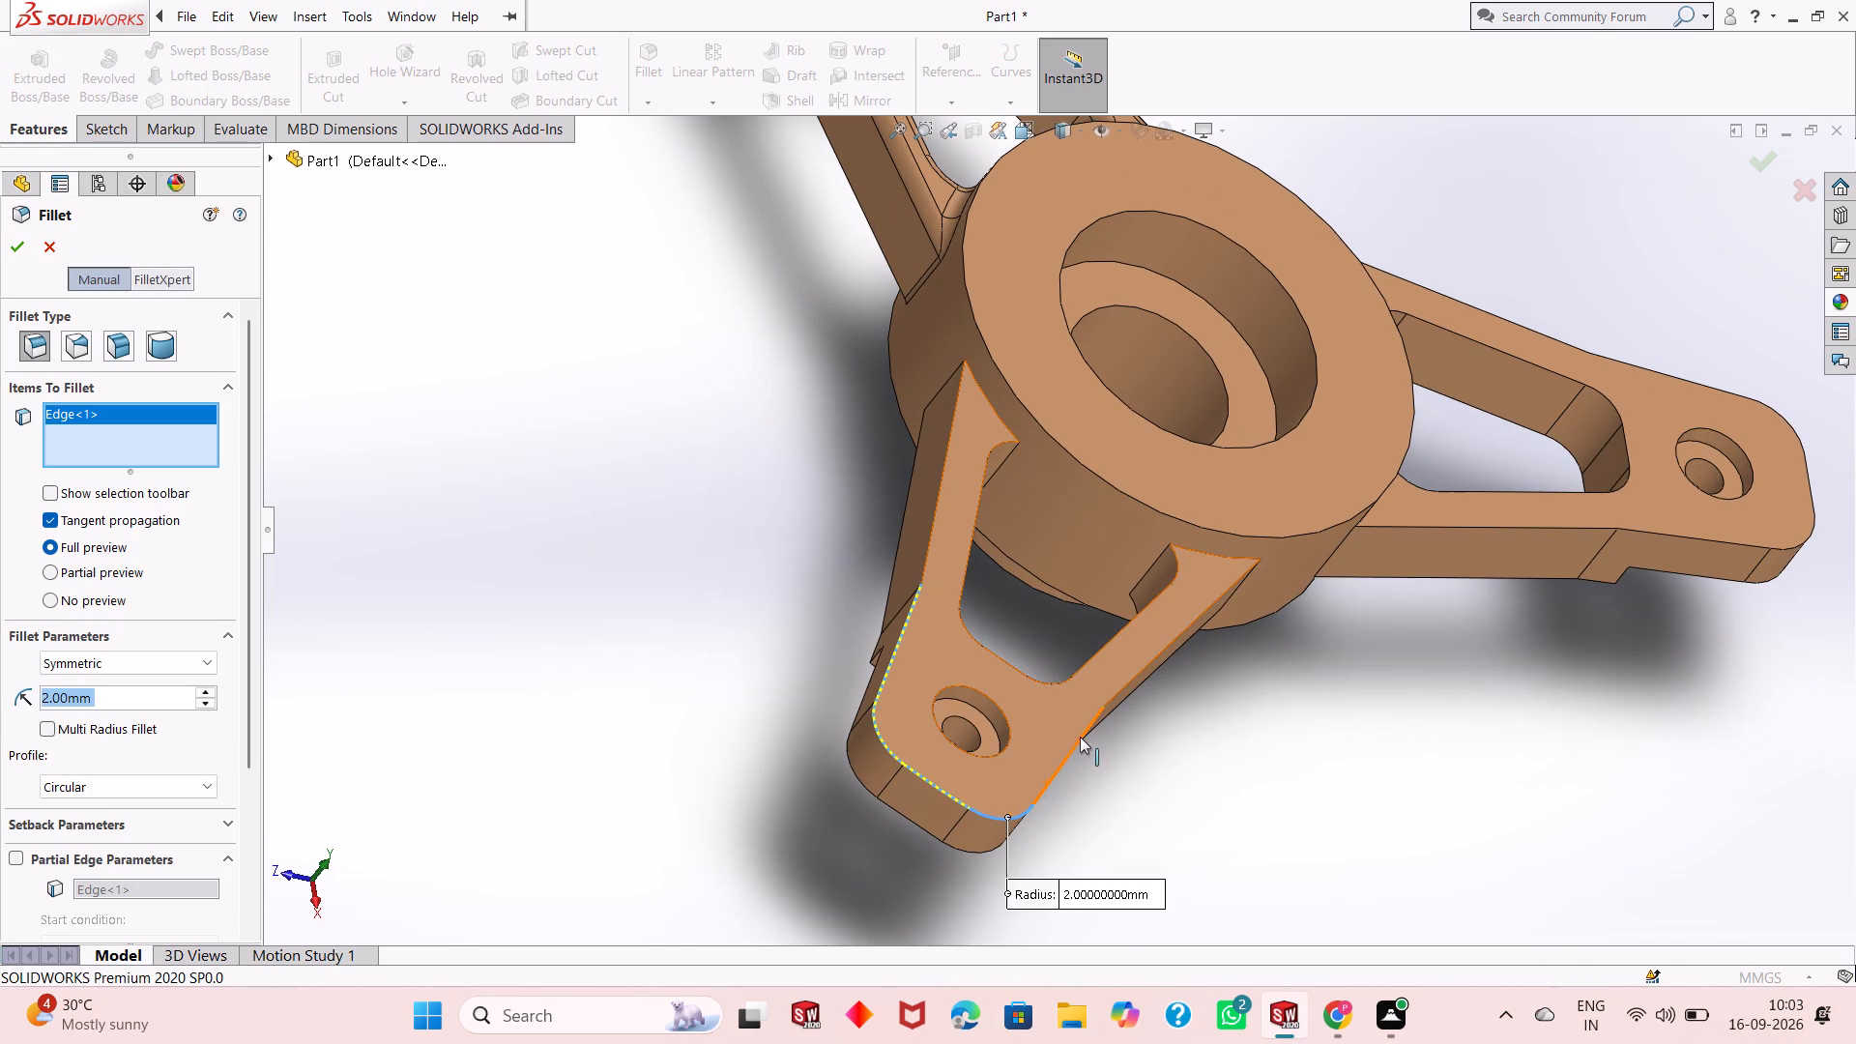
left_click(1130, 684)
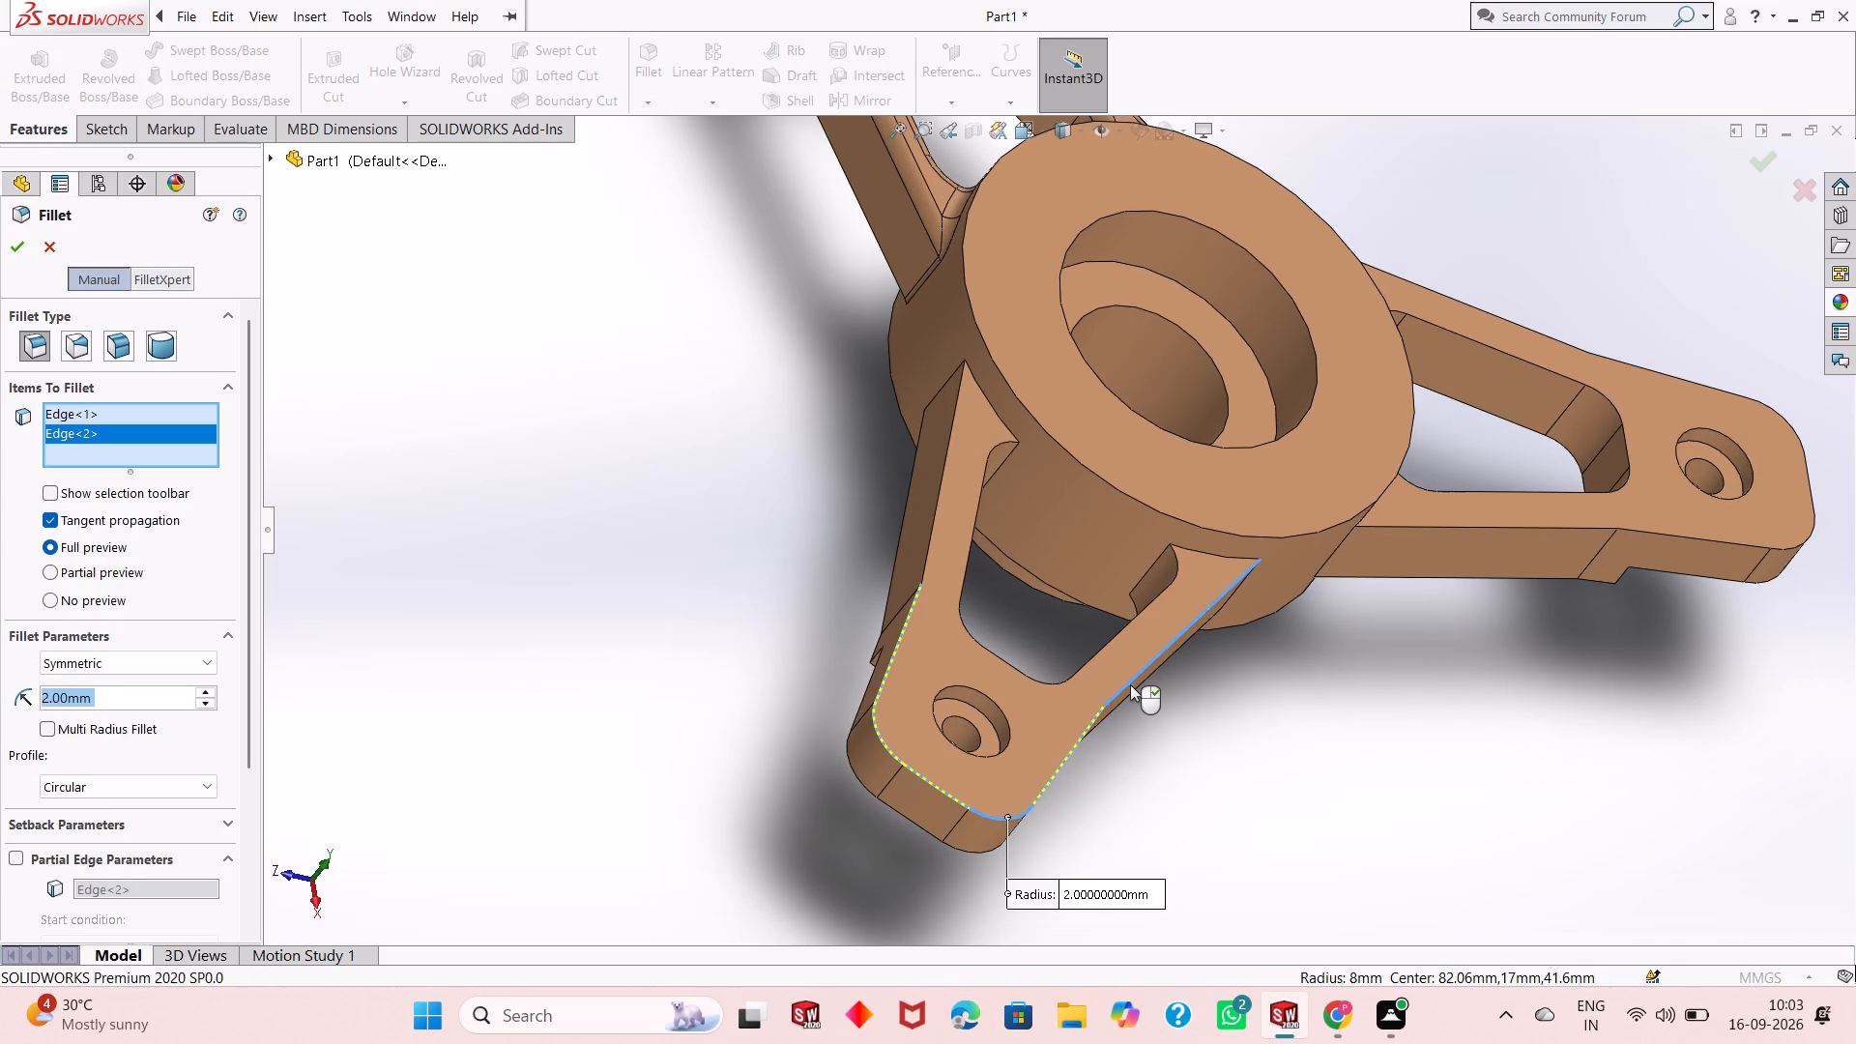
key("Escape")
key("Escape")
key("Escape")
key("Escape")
Fillet the second arm with a 2 mm radius, selecting two outer side edges and its top face.
left_click(647, 55)
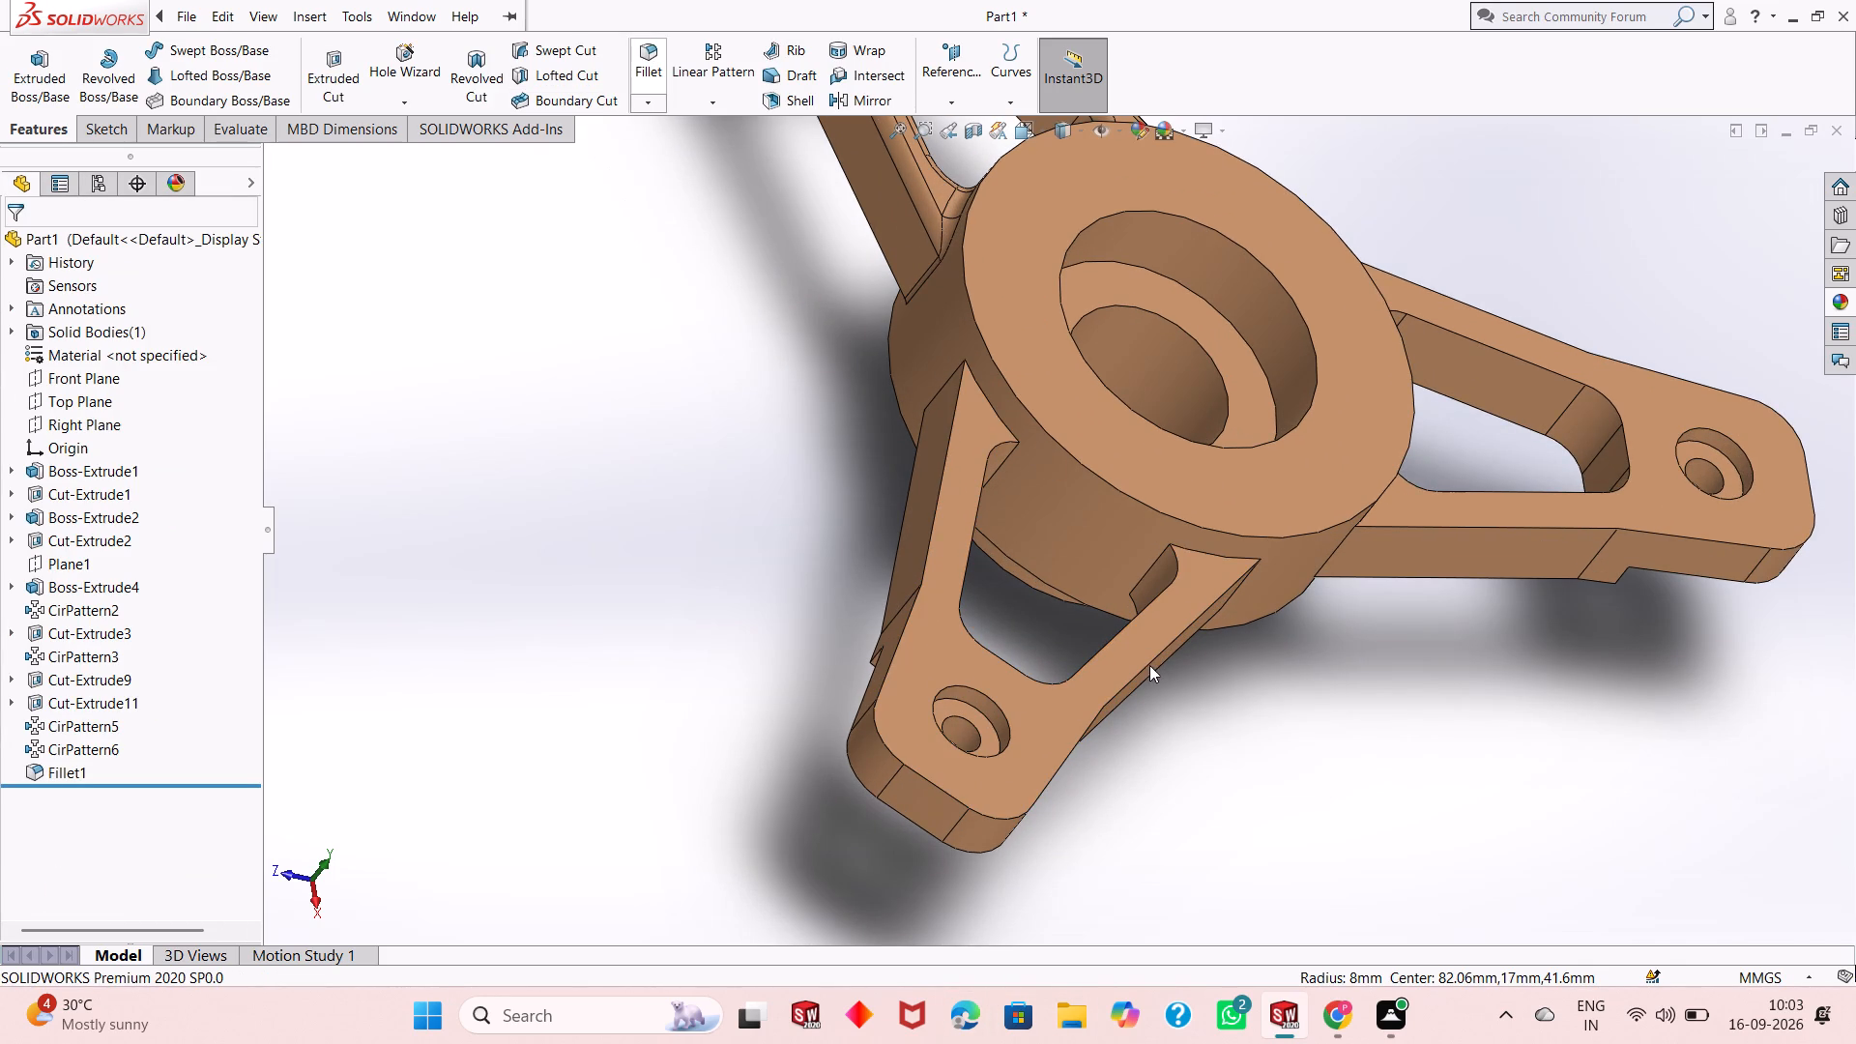
left_click(1157, 656)
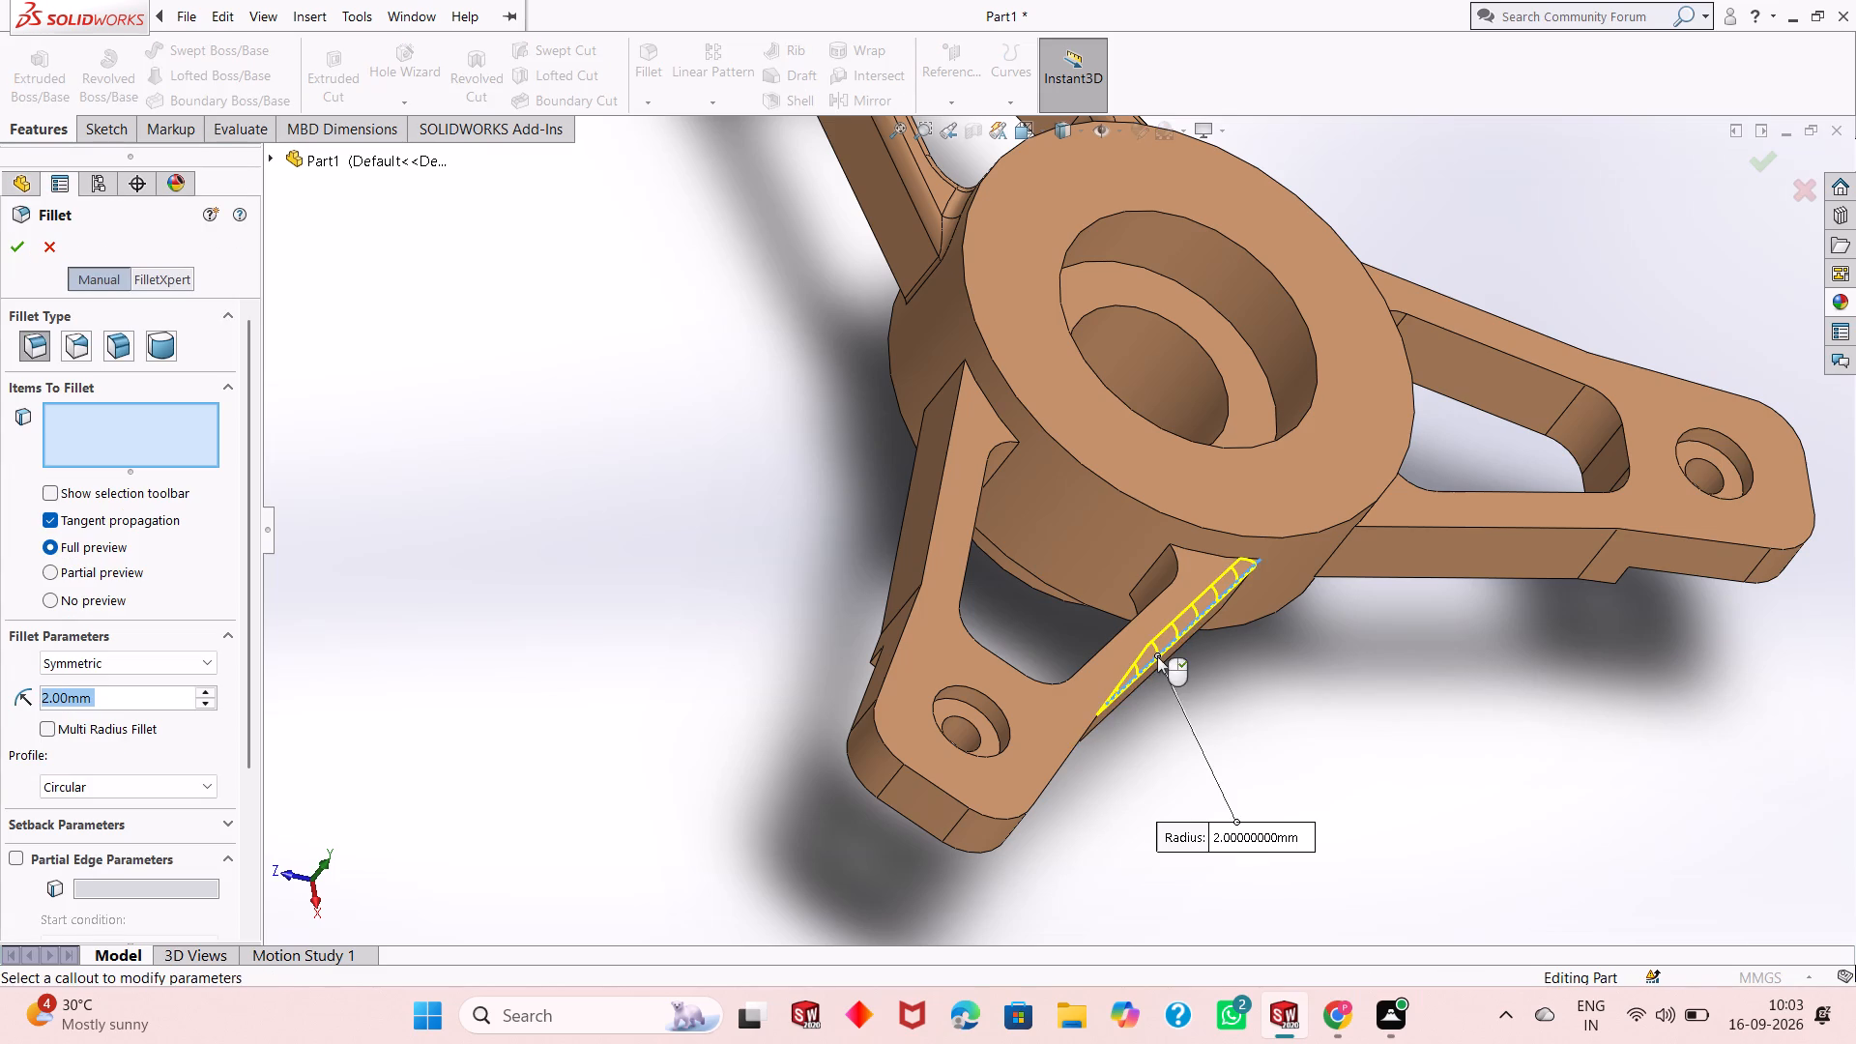
left_click(1089, 731)
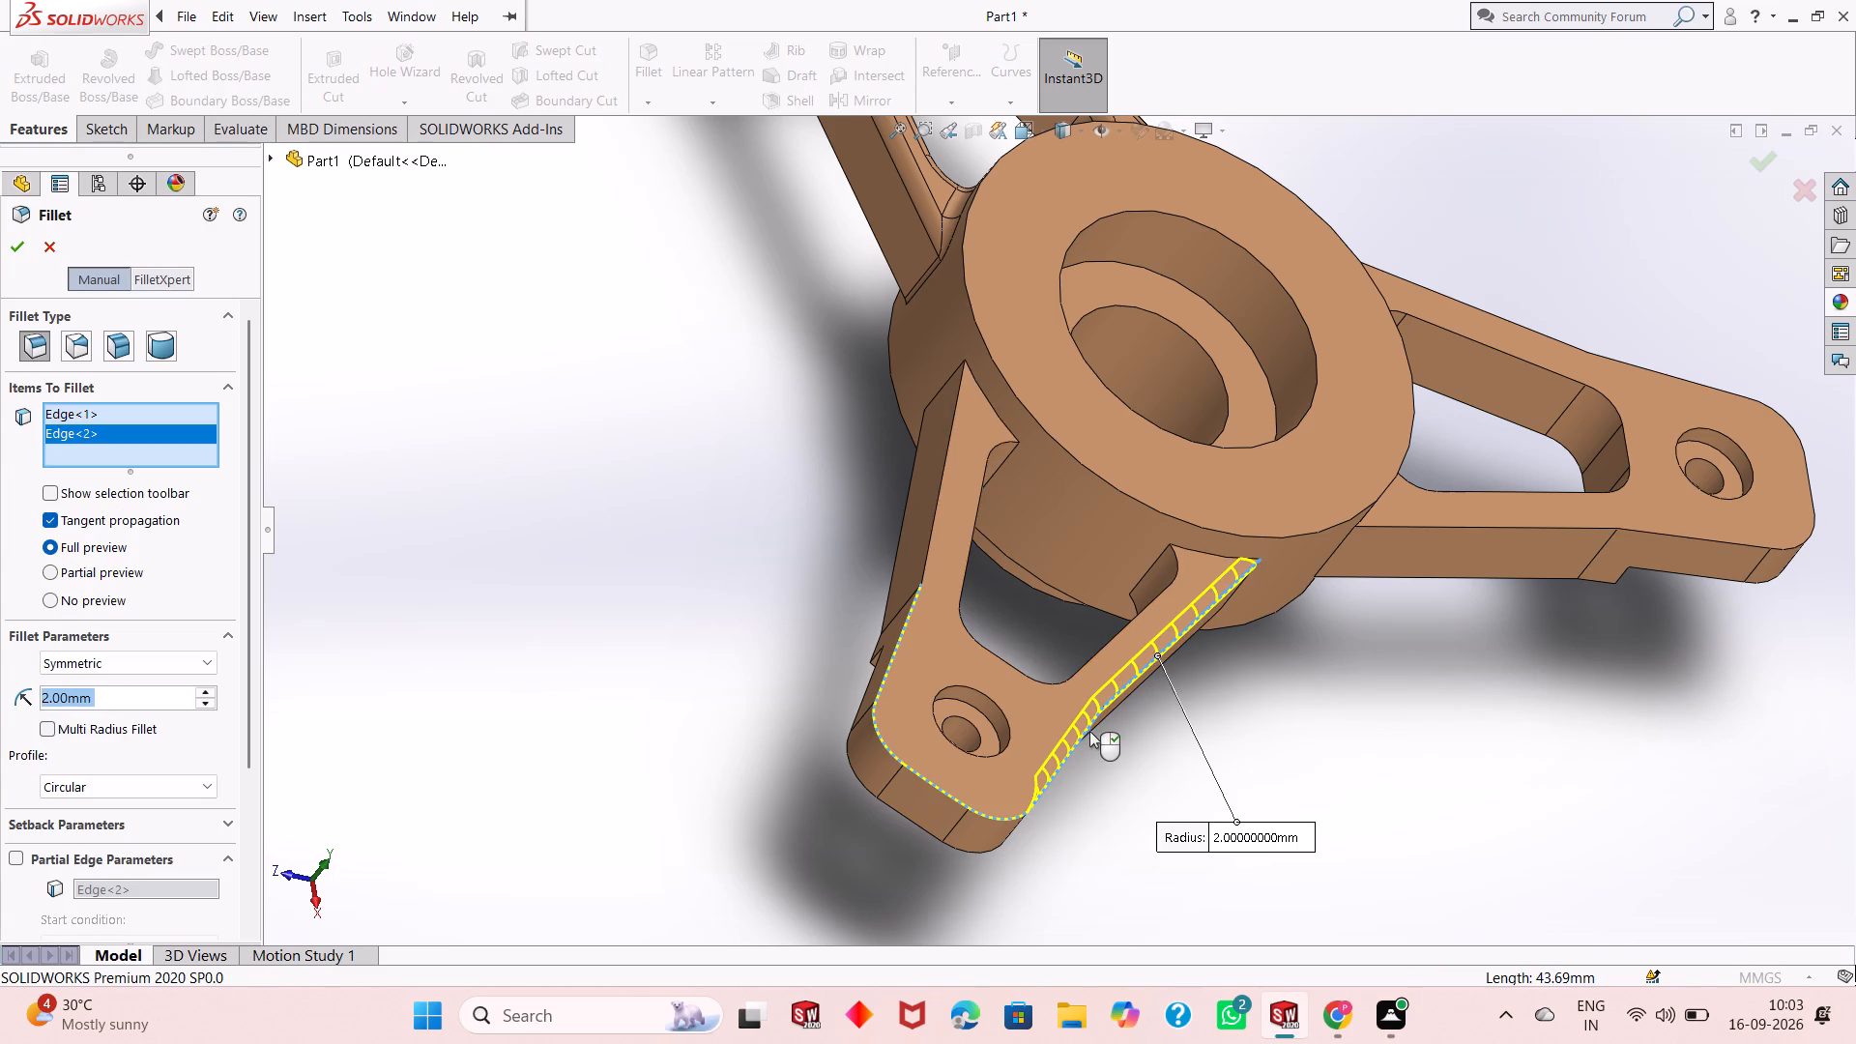
left_click(1010, 811)
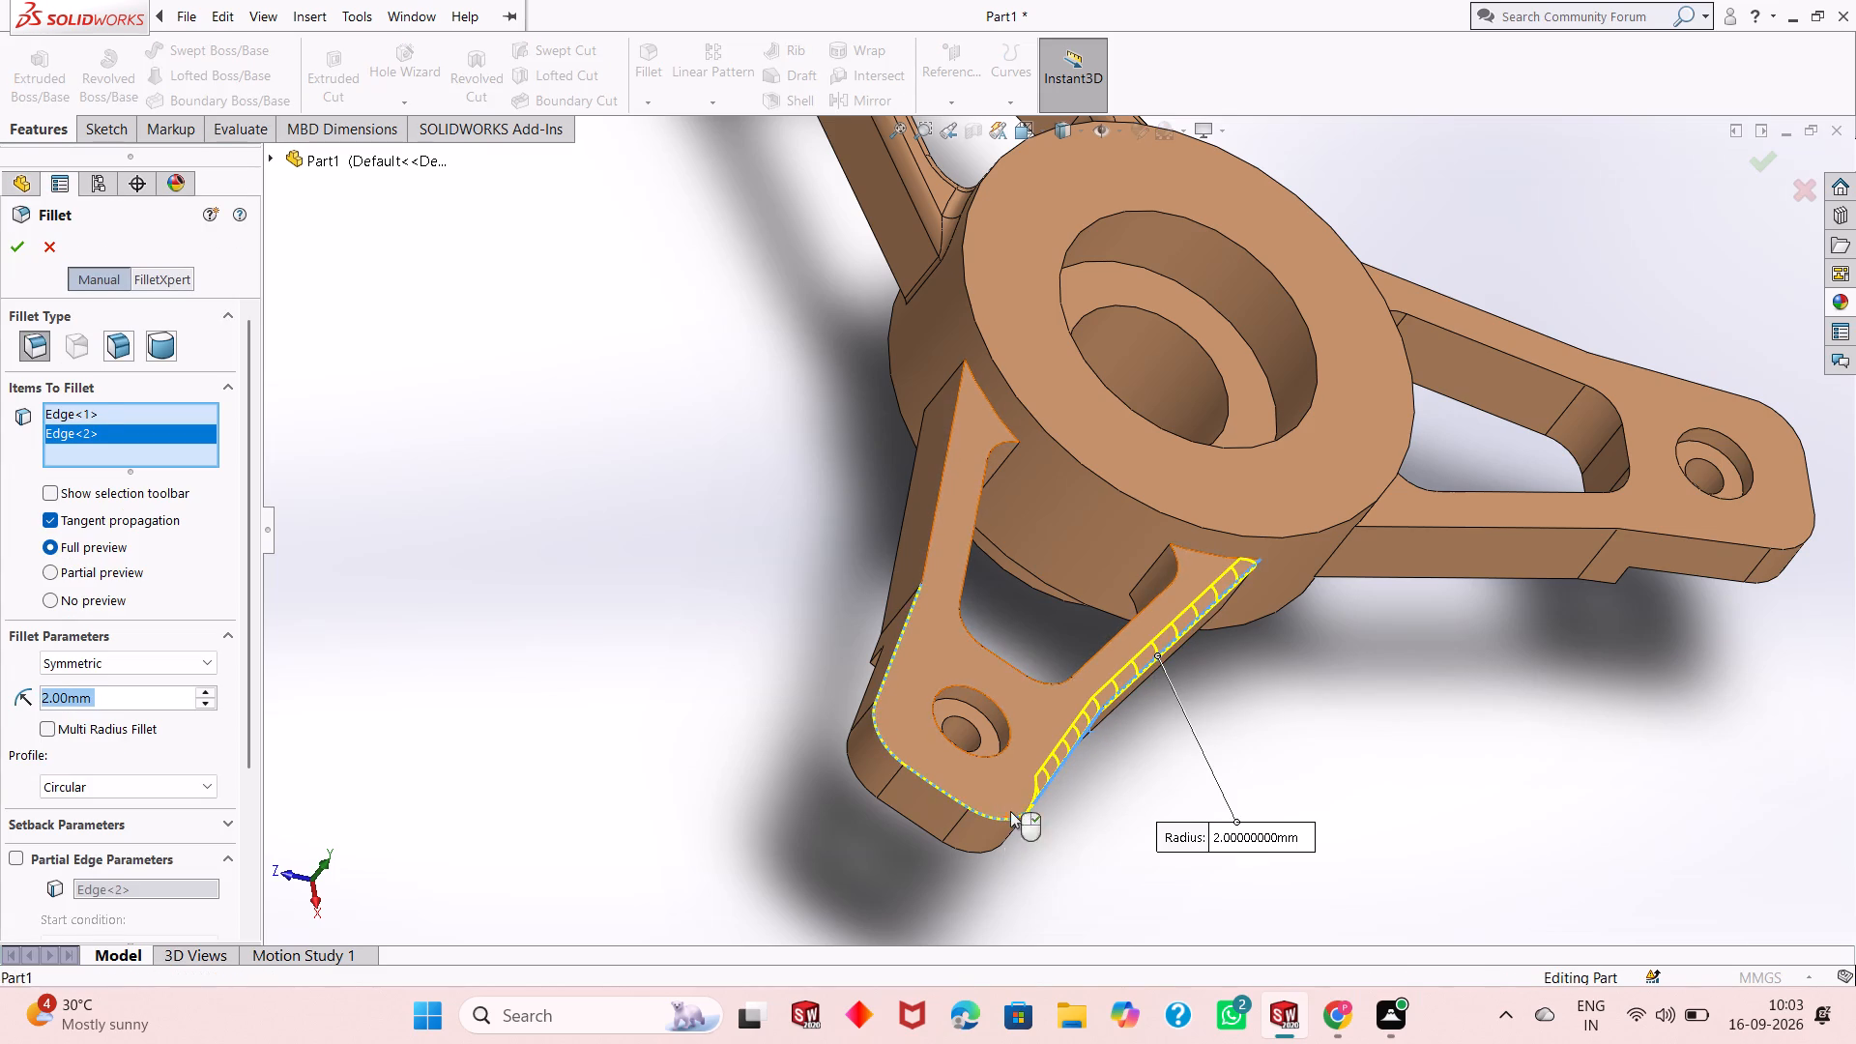
left_click(23, 243)
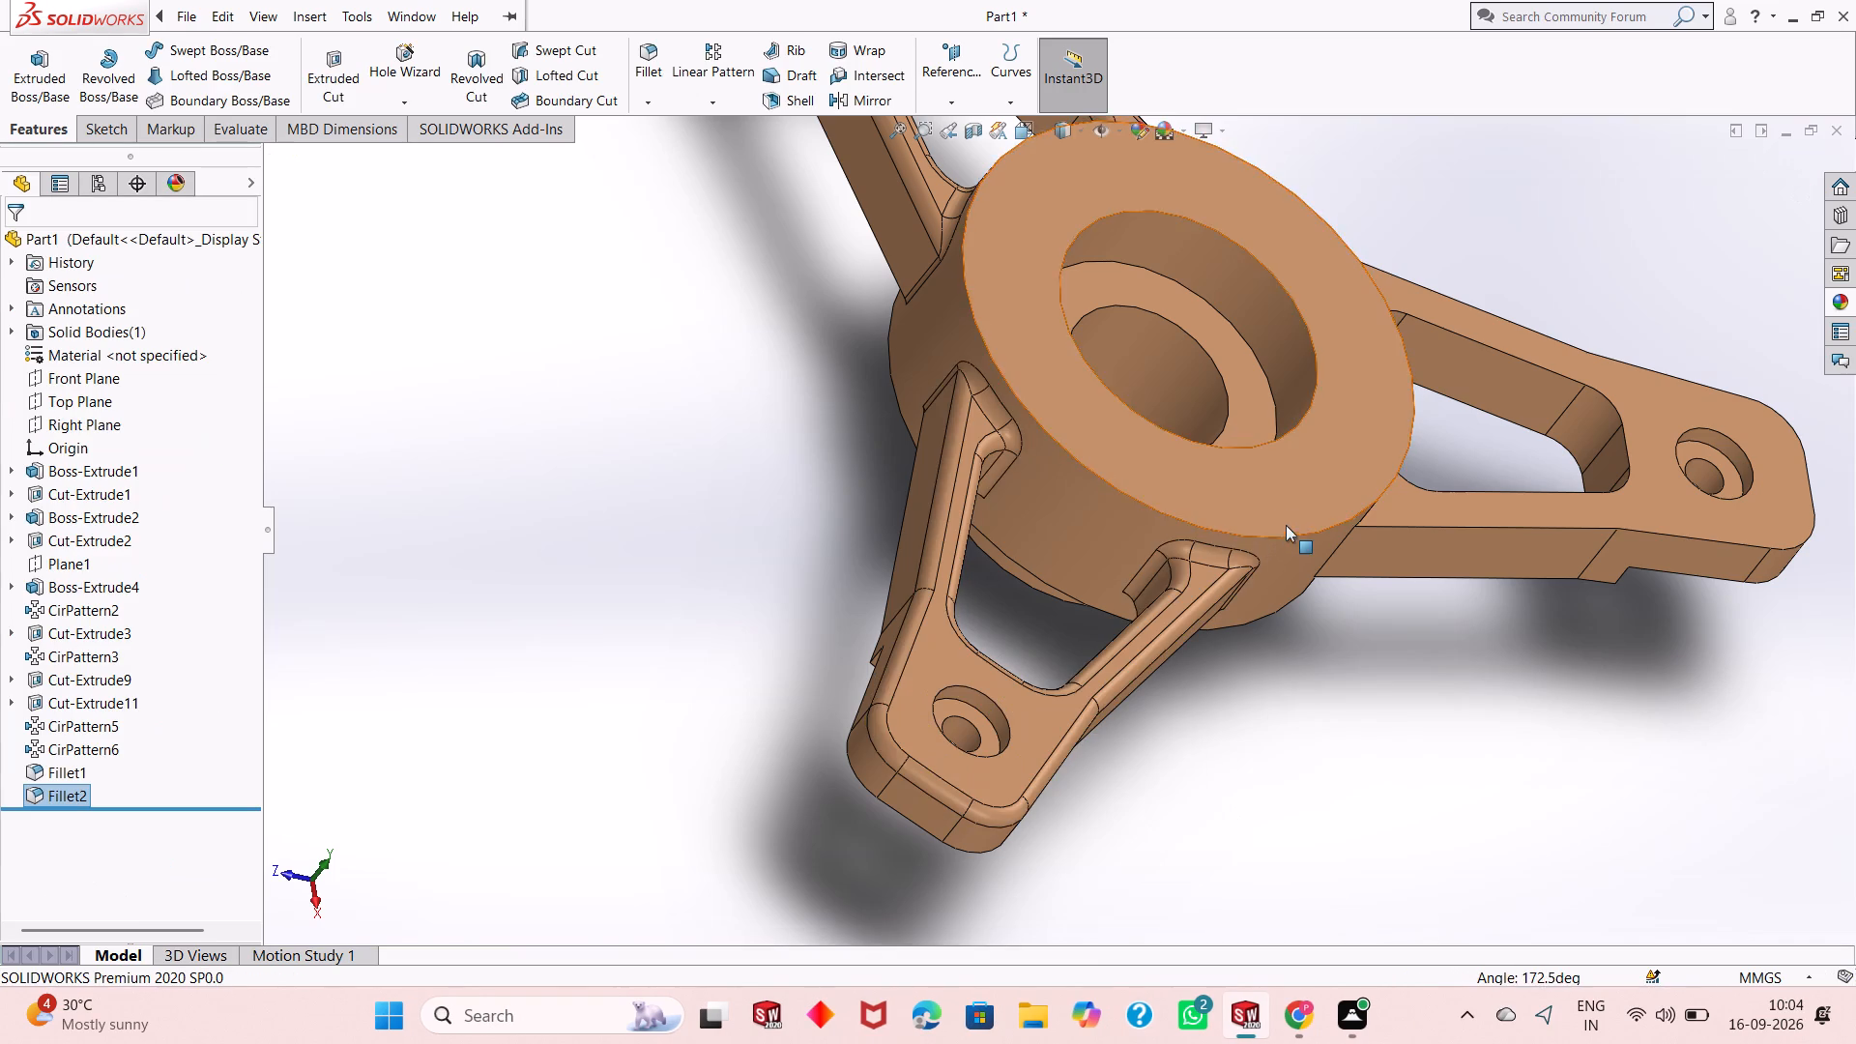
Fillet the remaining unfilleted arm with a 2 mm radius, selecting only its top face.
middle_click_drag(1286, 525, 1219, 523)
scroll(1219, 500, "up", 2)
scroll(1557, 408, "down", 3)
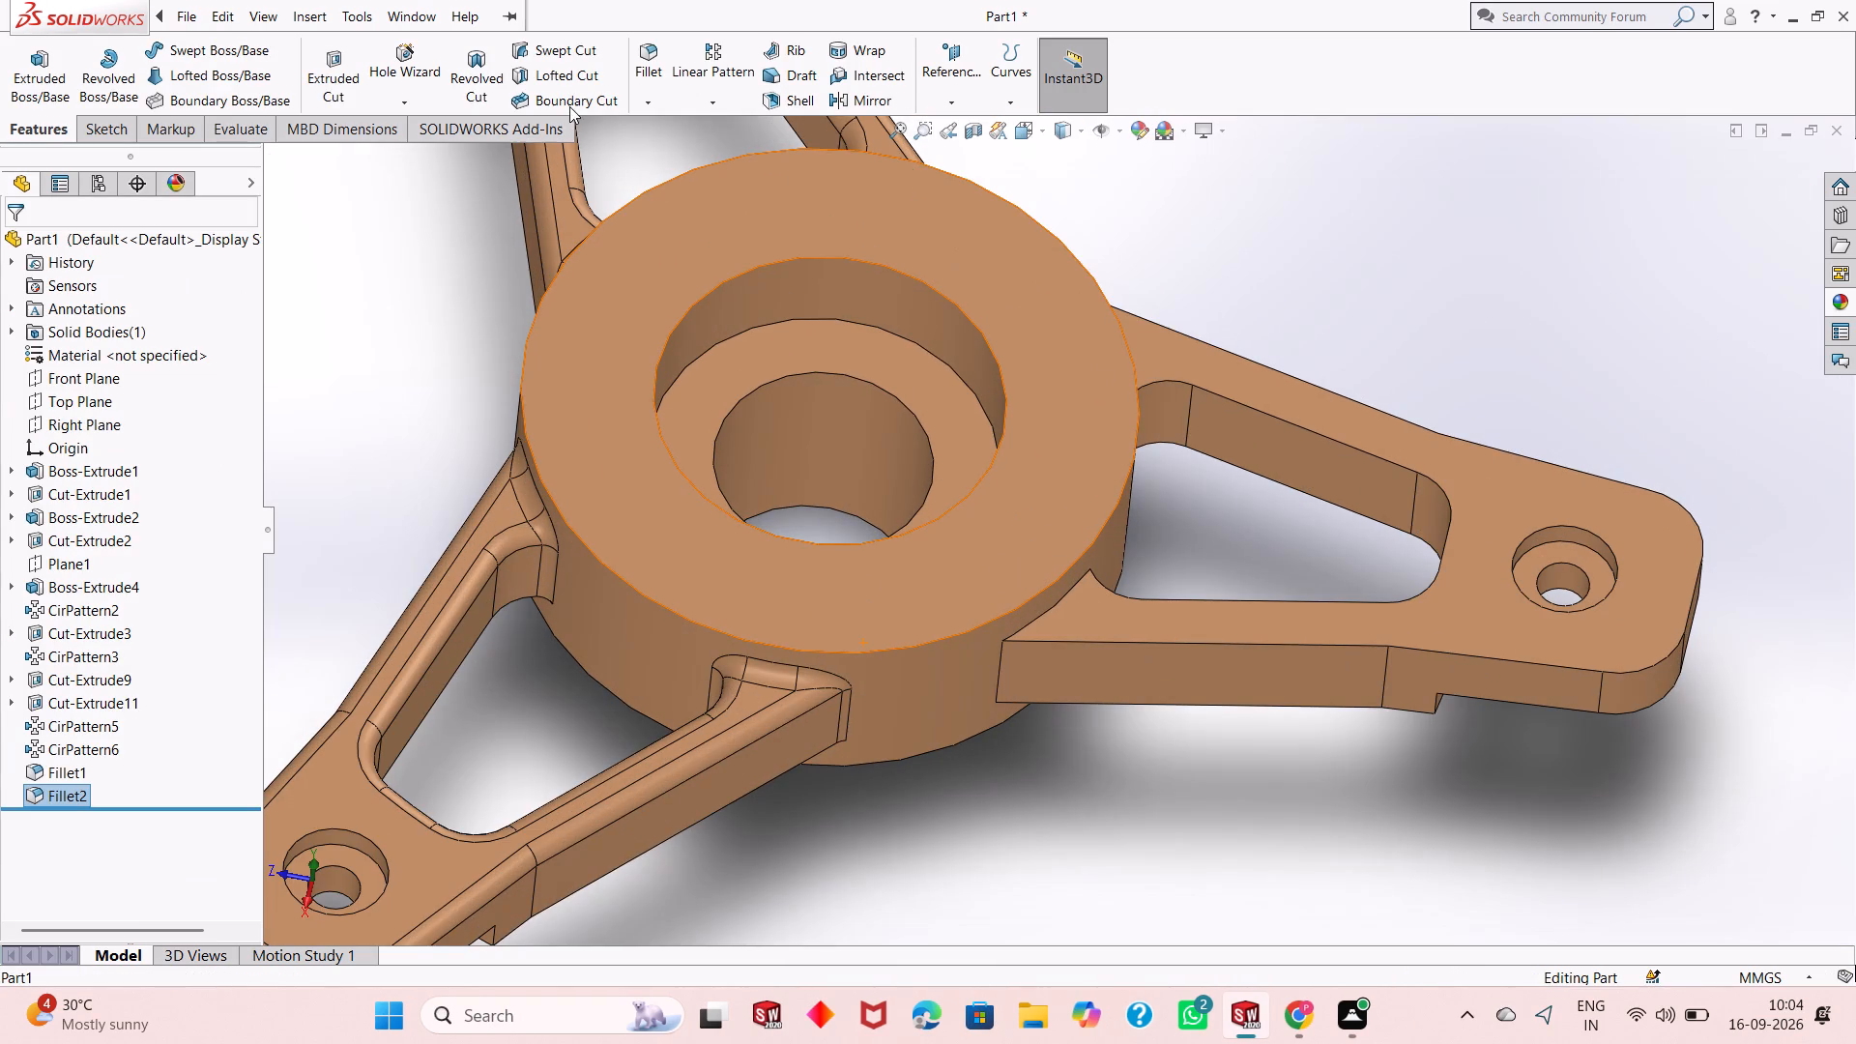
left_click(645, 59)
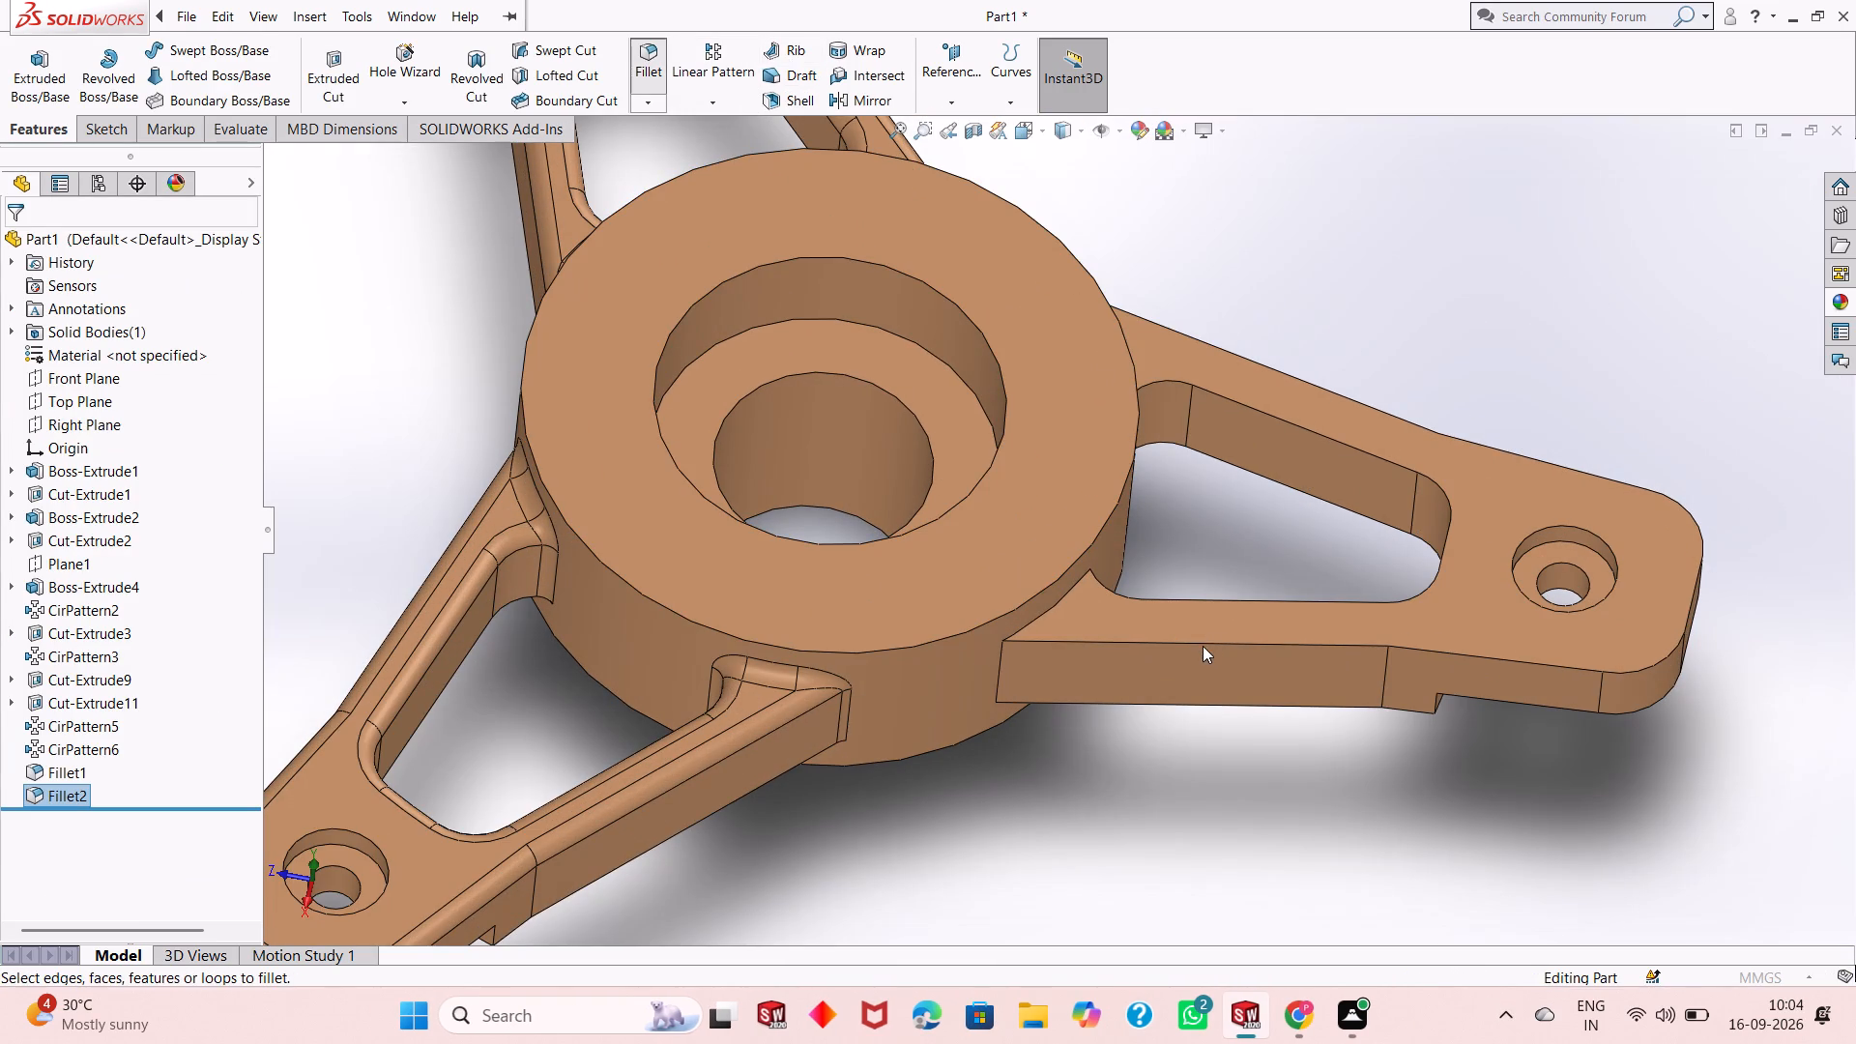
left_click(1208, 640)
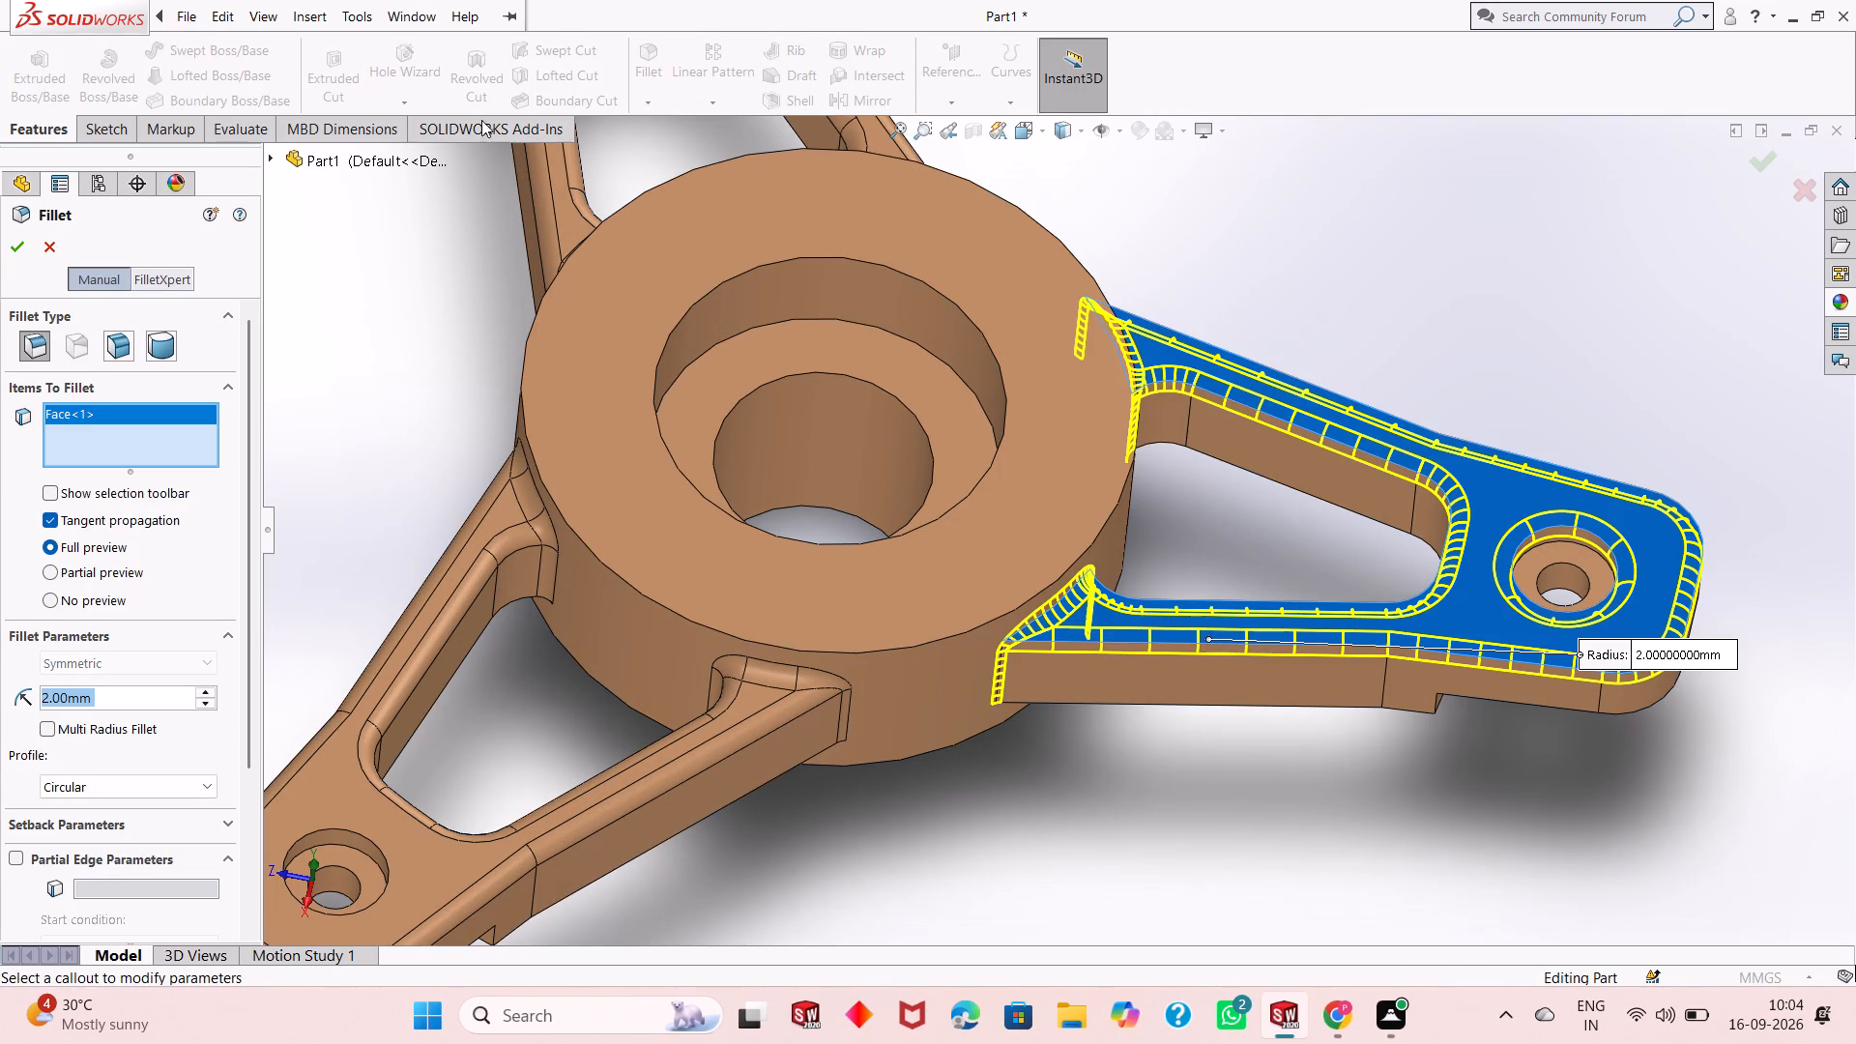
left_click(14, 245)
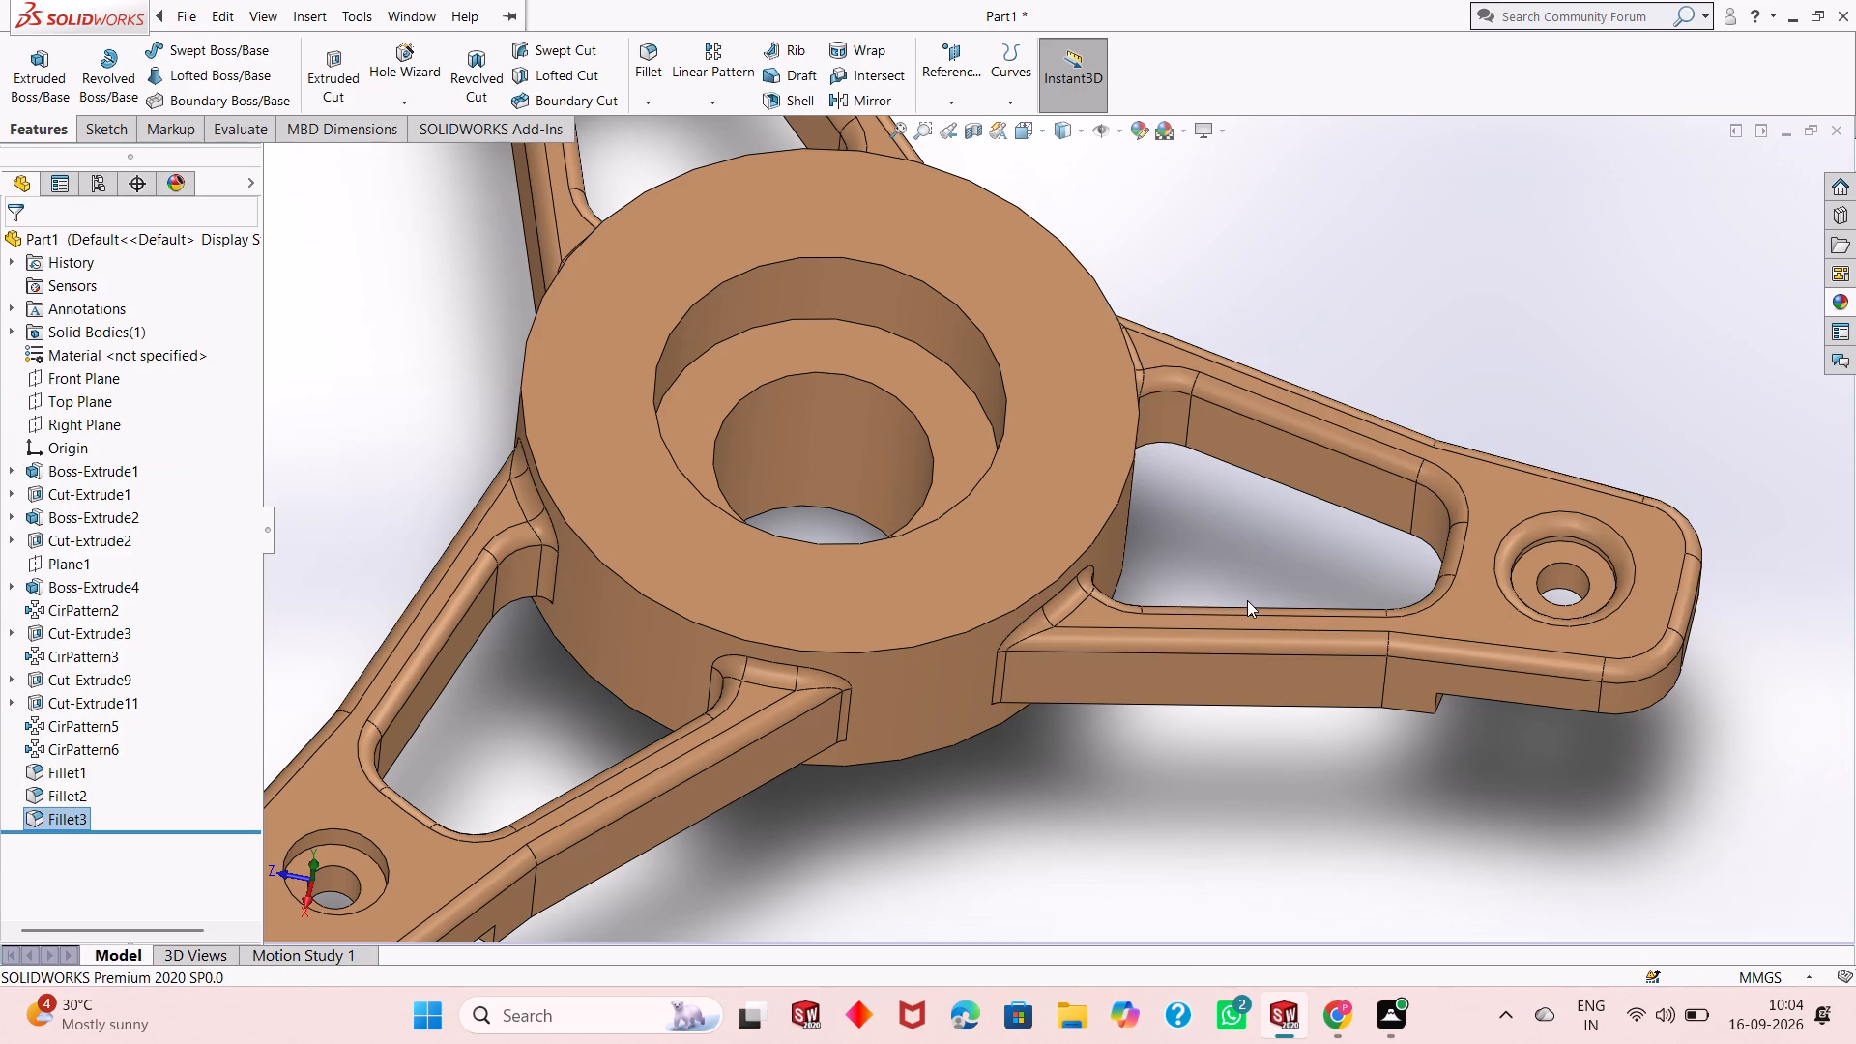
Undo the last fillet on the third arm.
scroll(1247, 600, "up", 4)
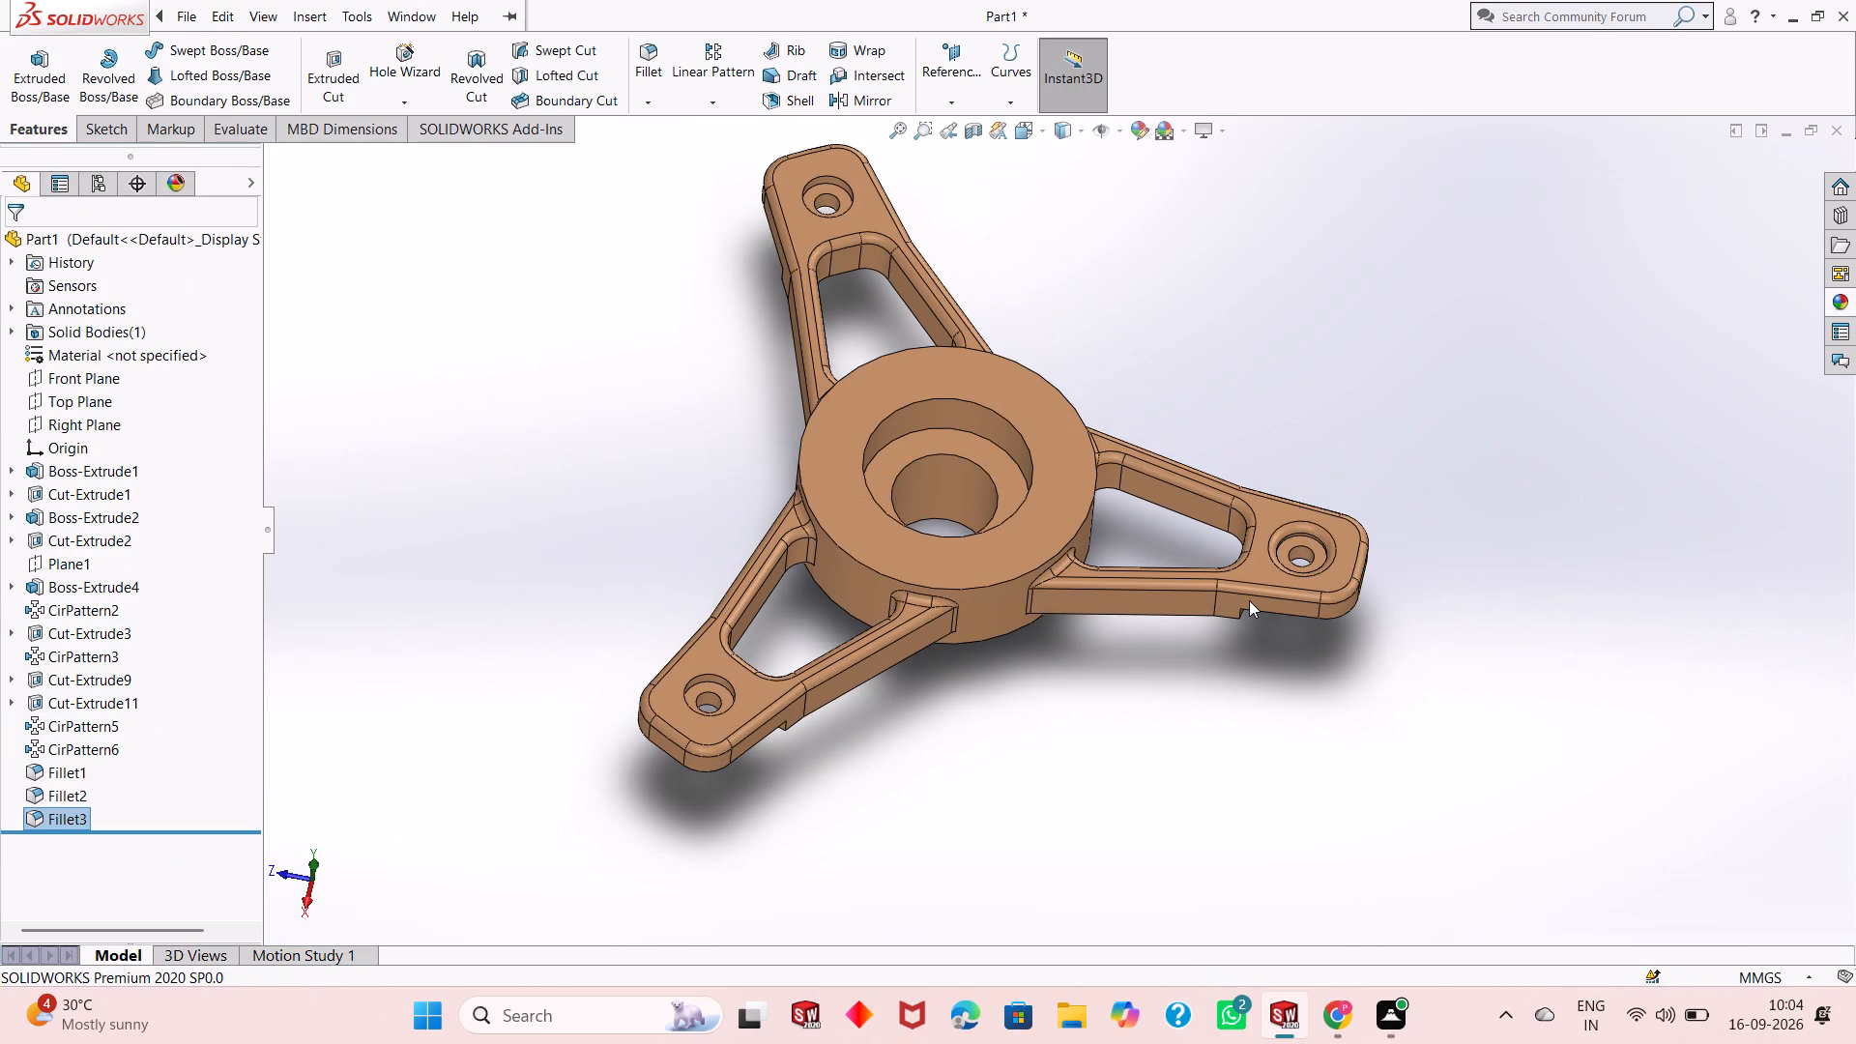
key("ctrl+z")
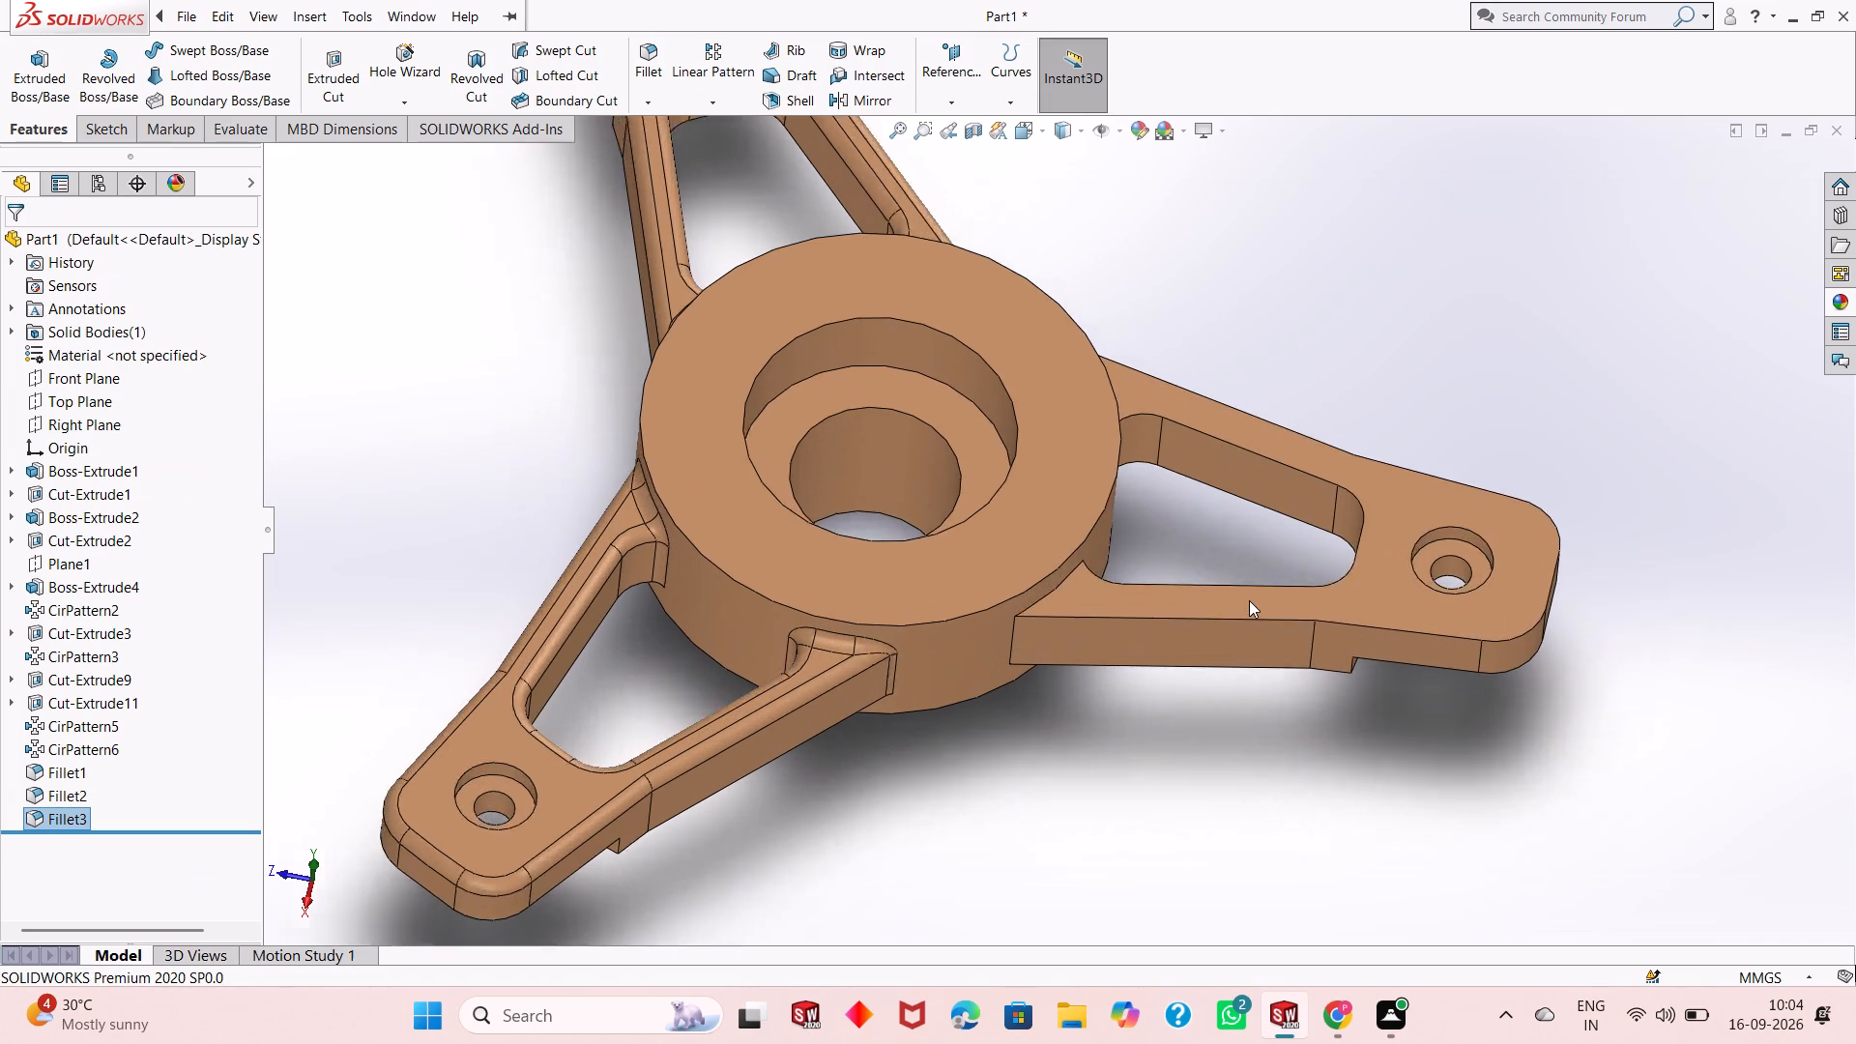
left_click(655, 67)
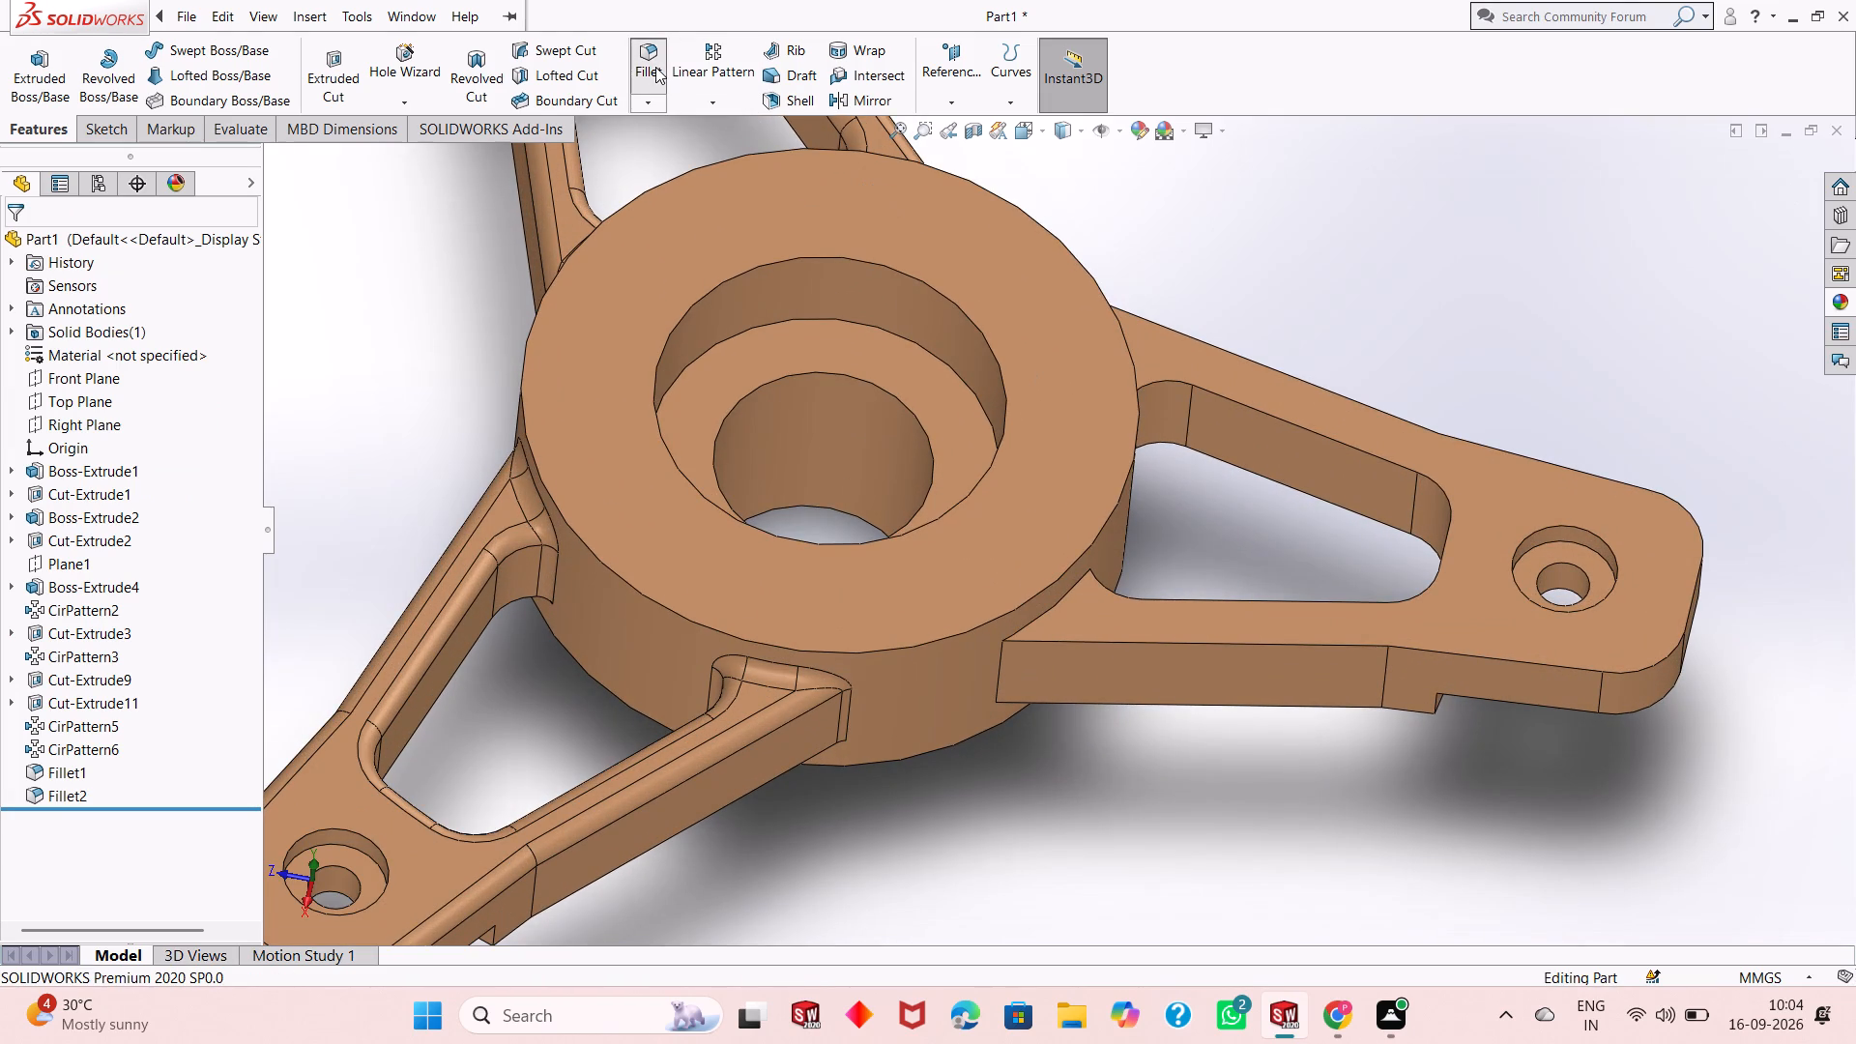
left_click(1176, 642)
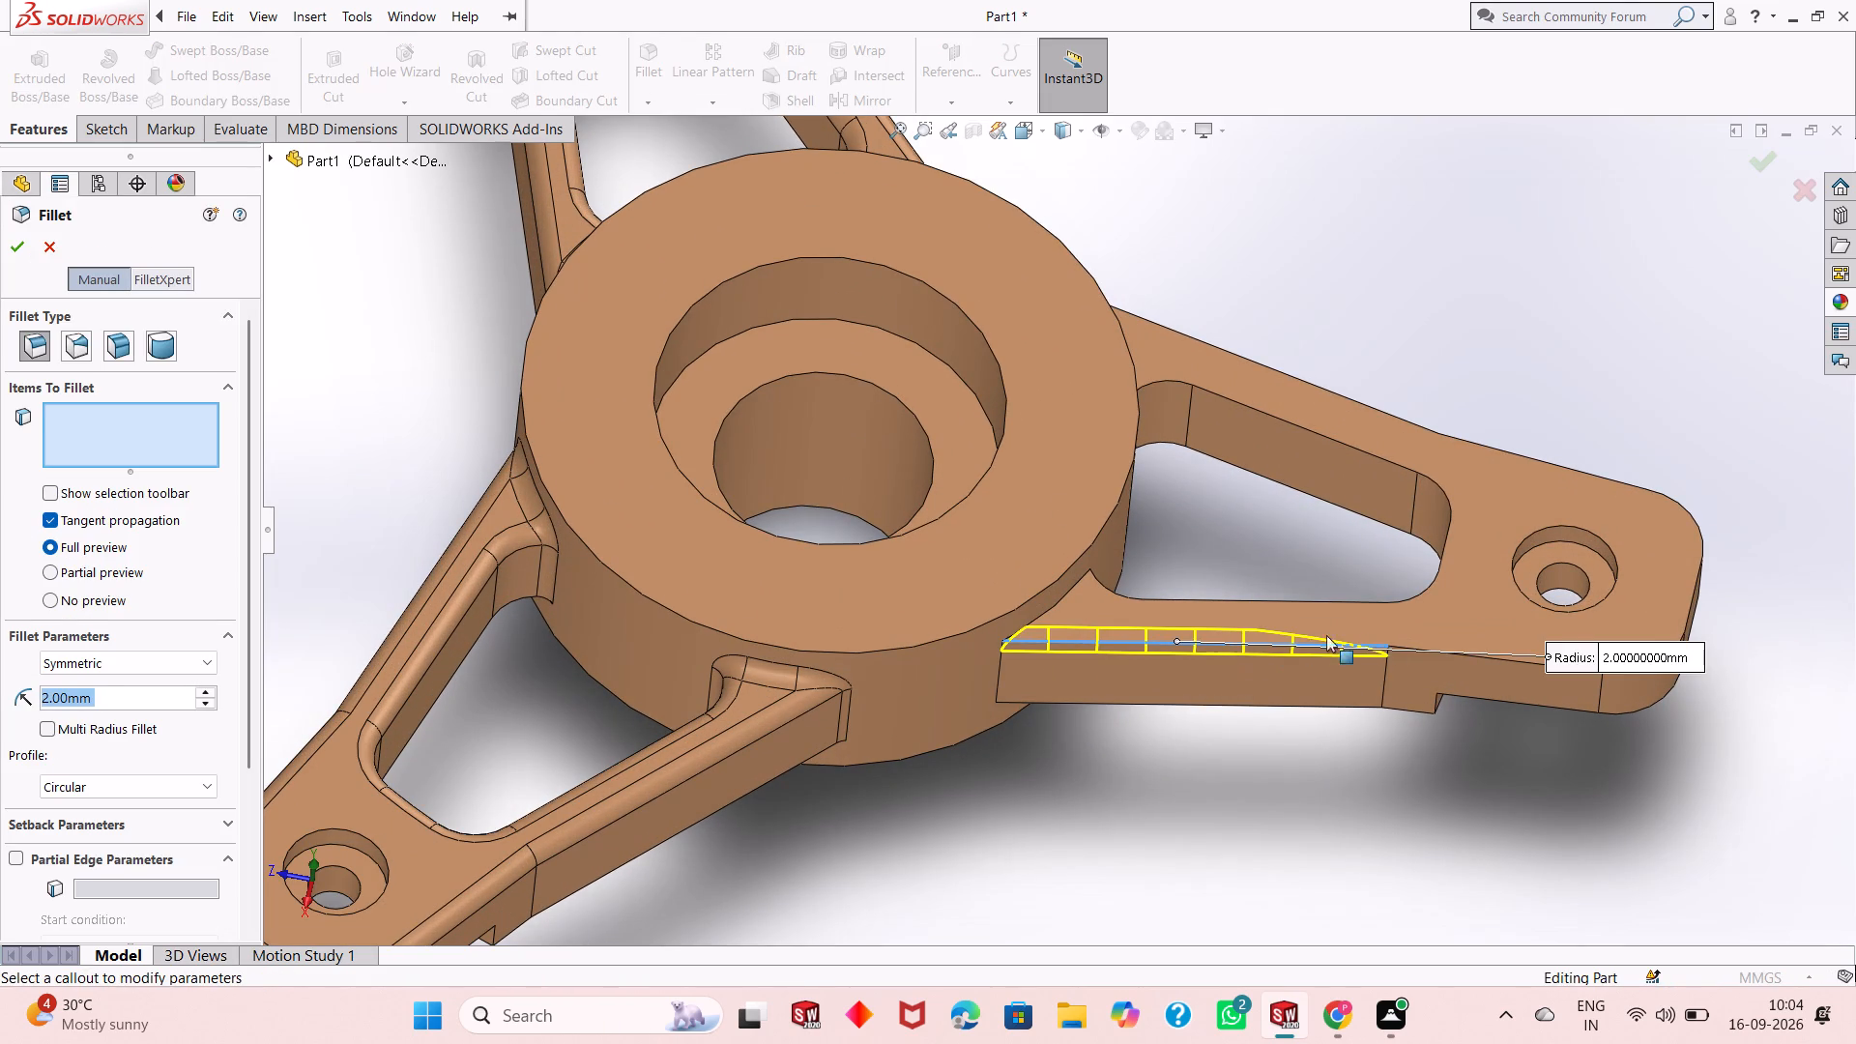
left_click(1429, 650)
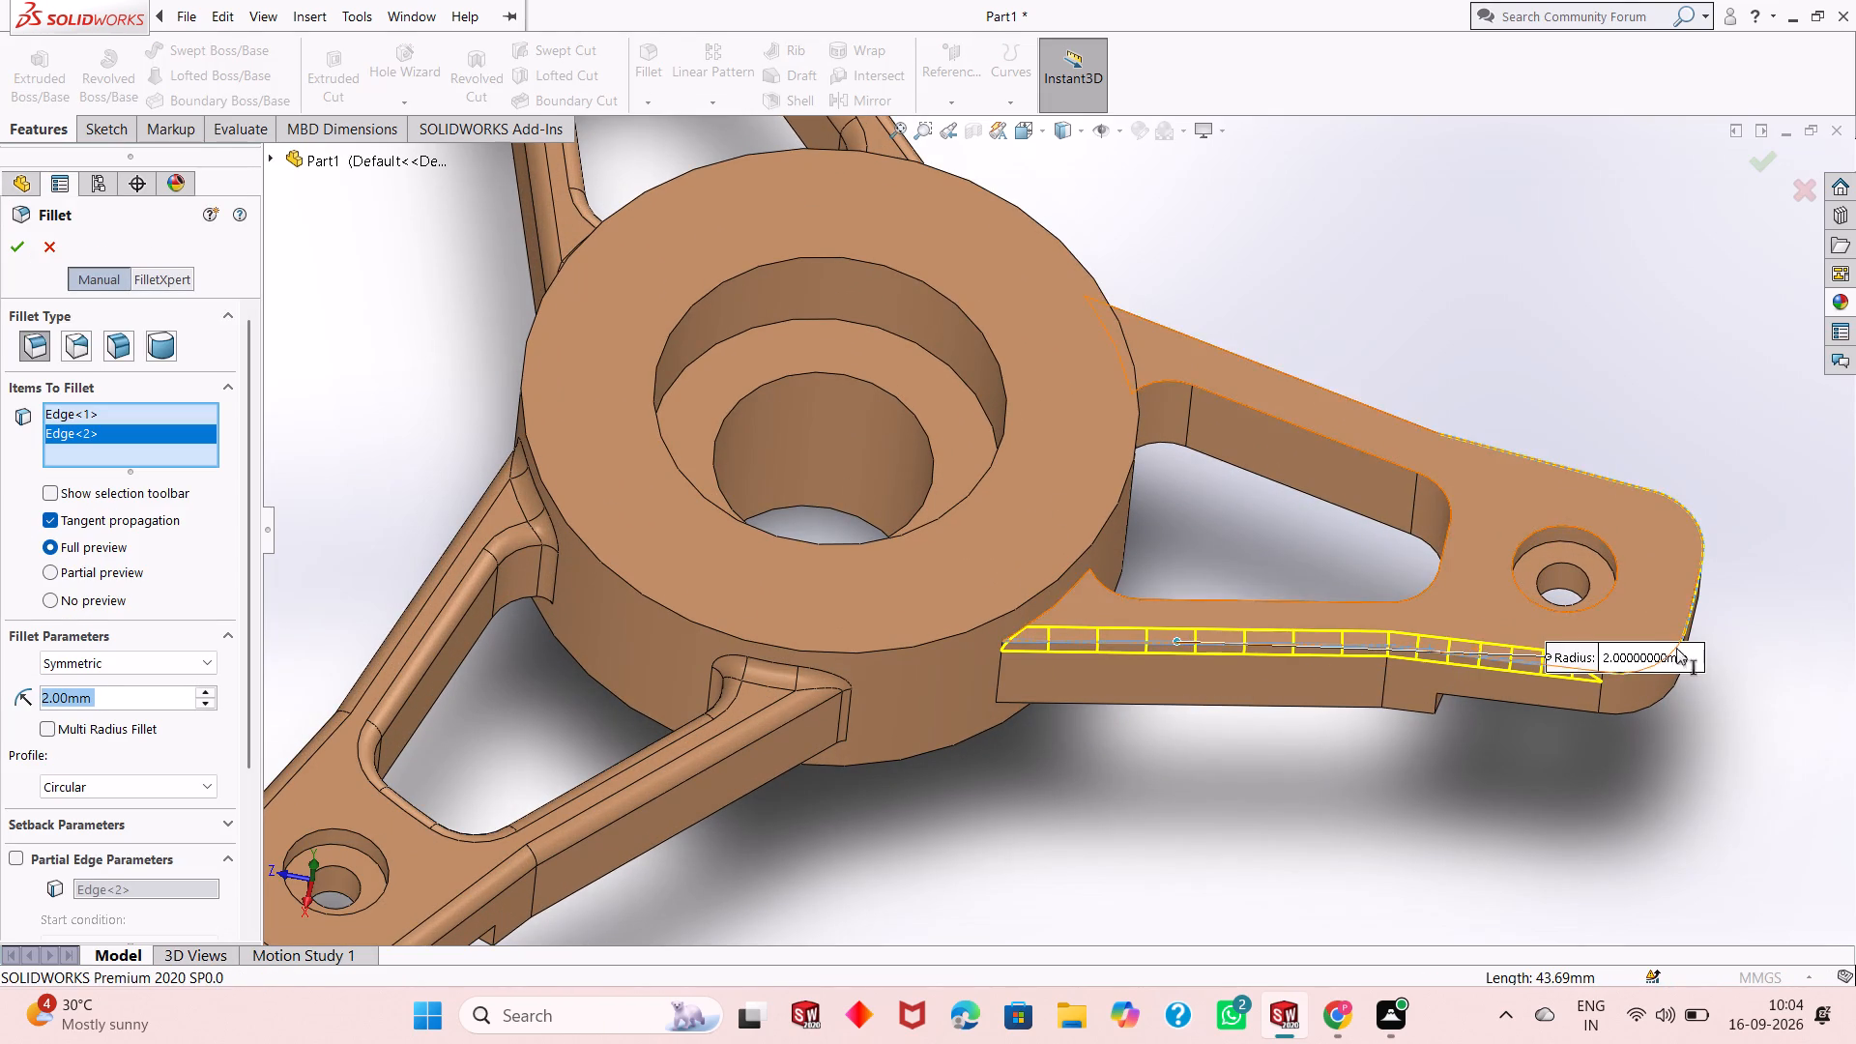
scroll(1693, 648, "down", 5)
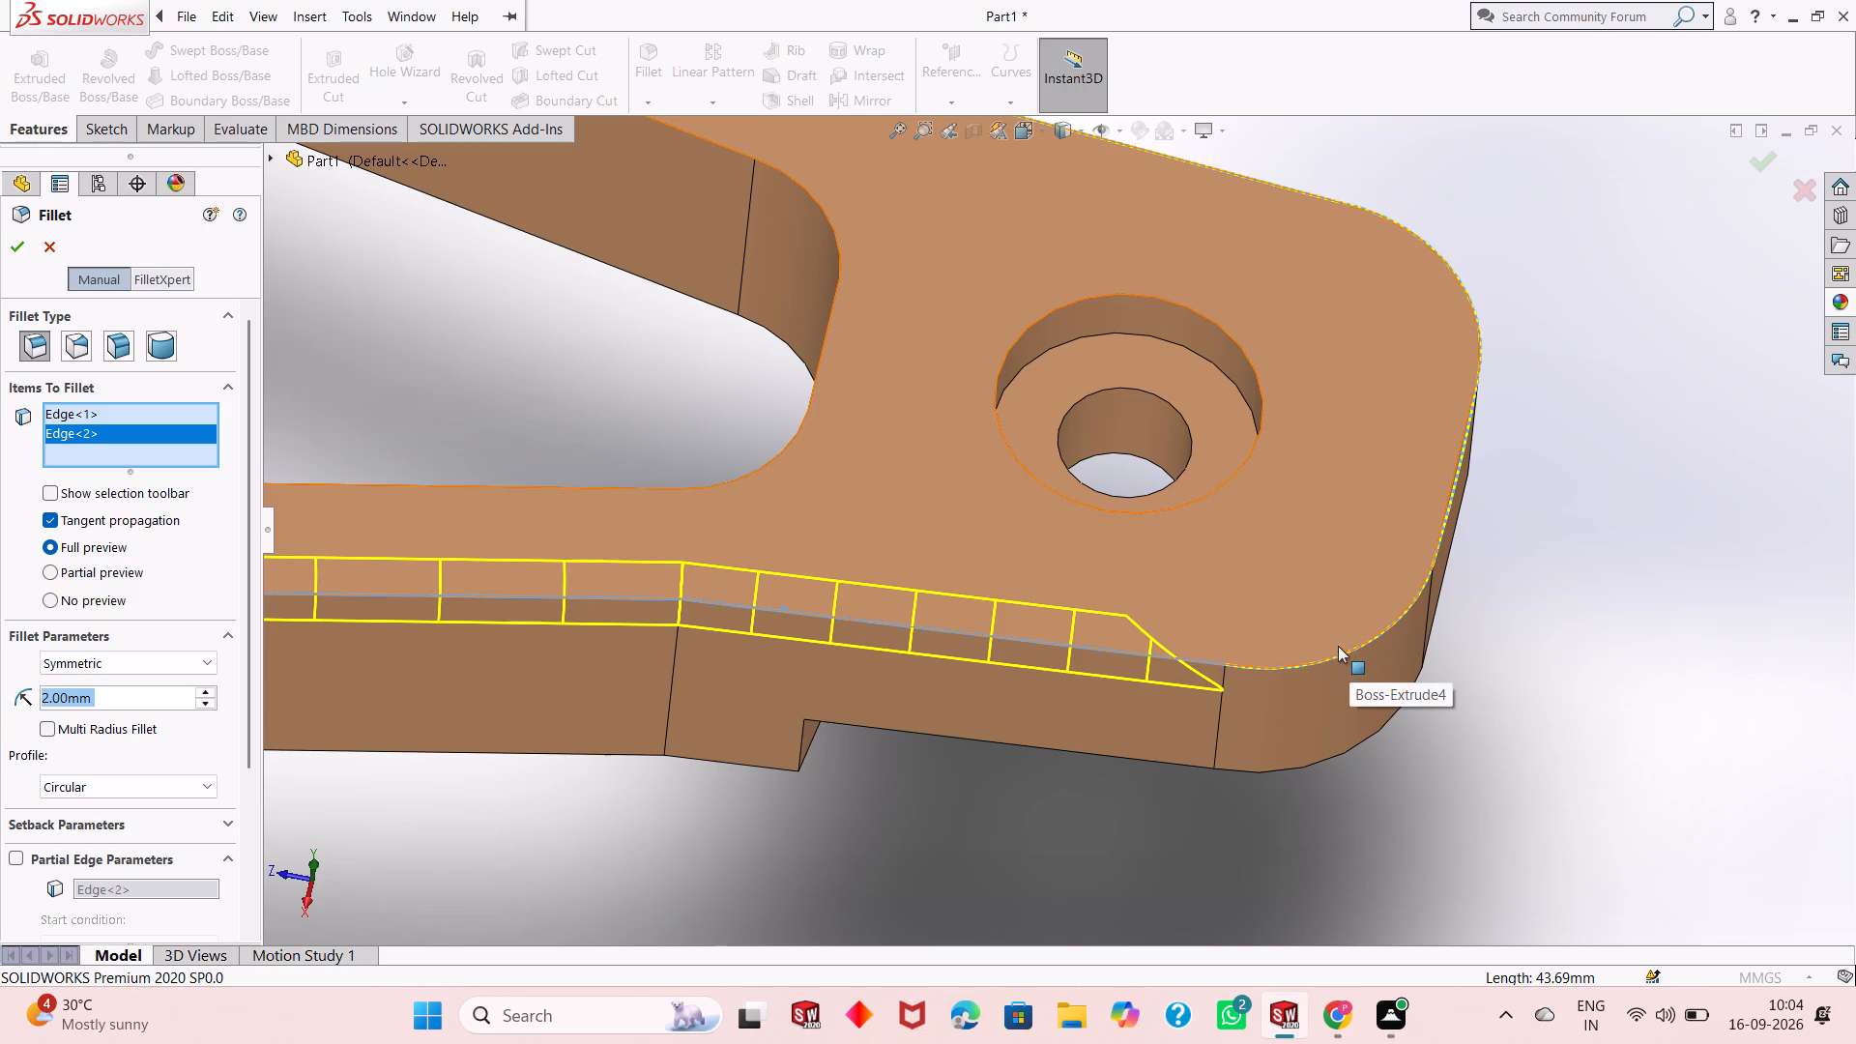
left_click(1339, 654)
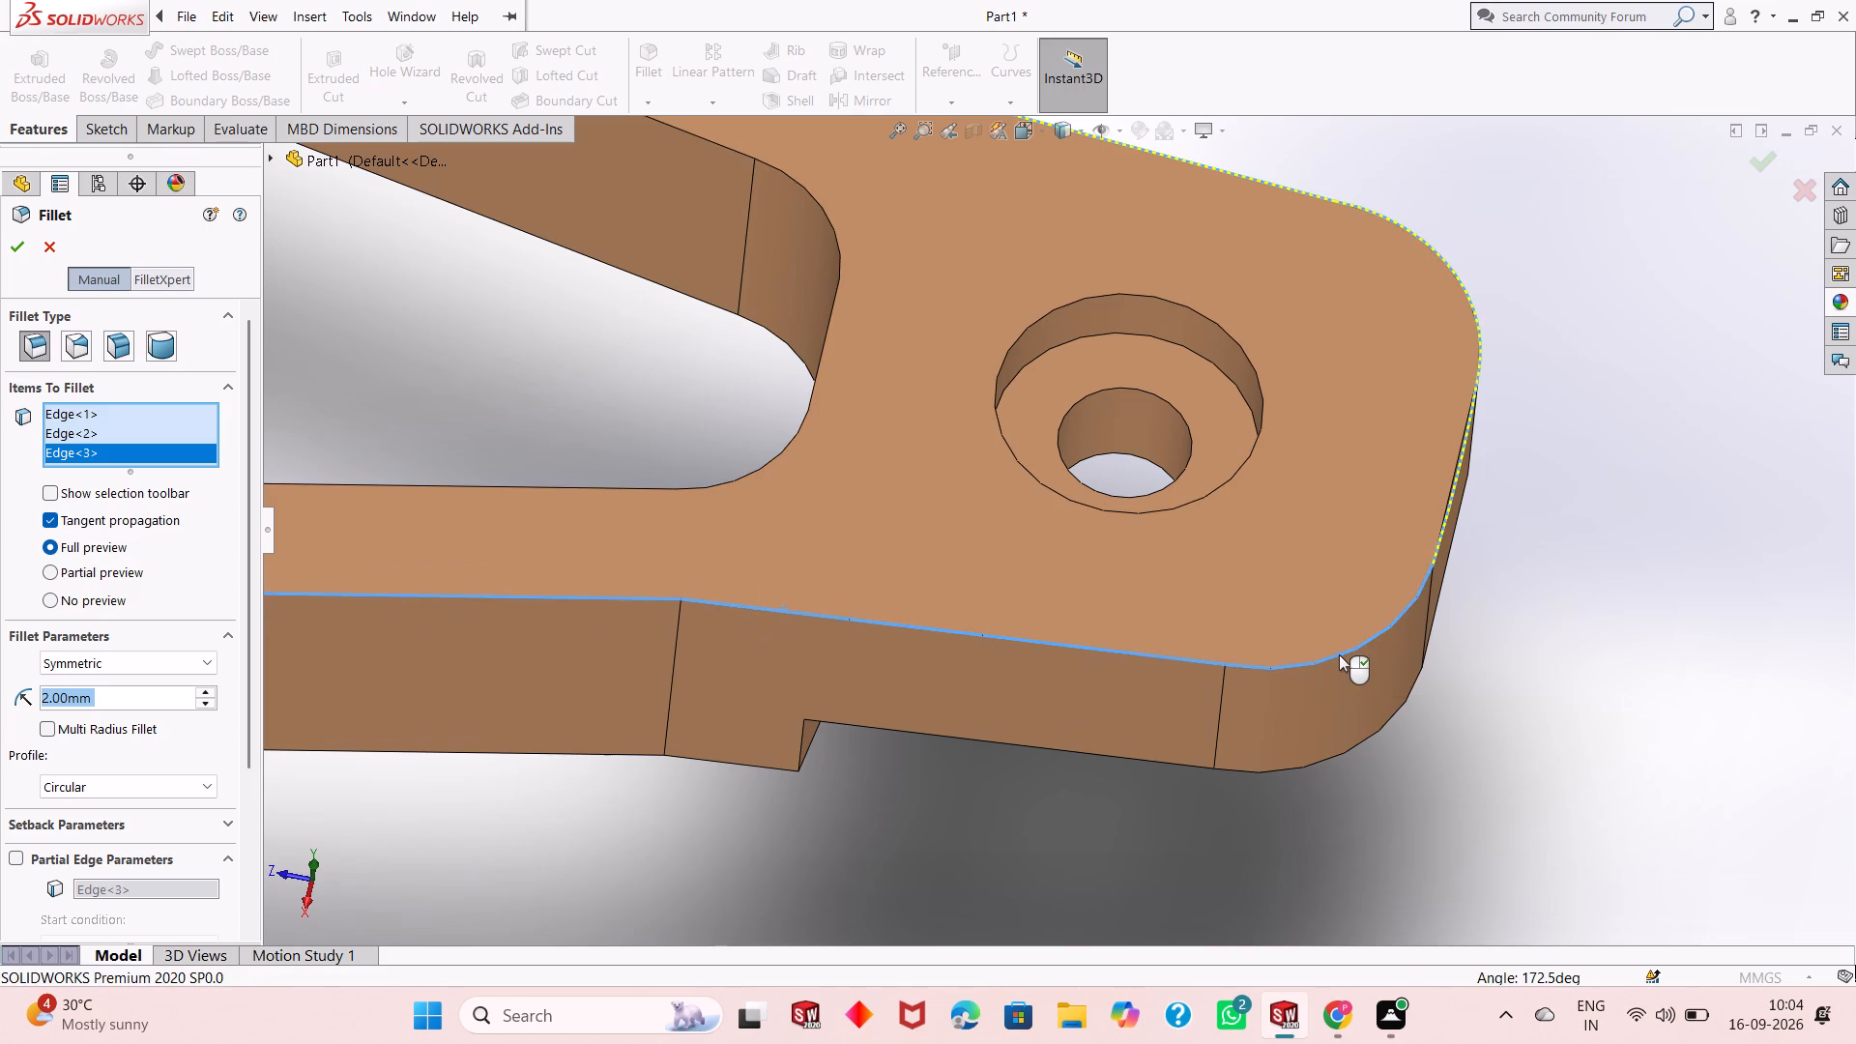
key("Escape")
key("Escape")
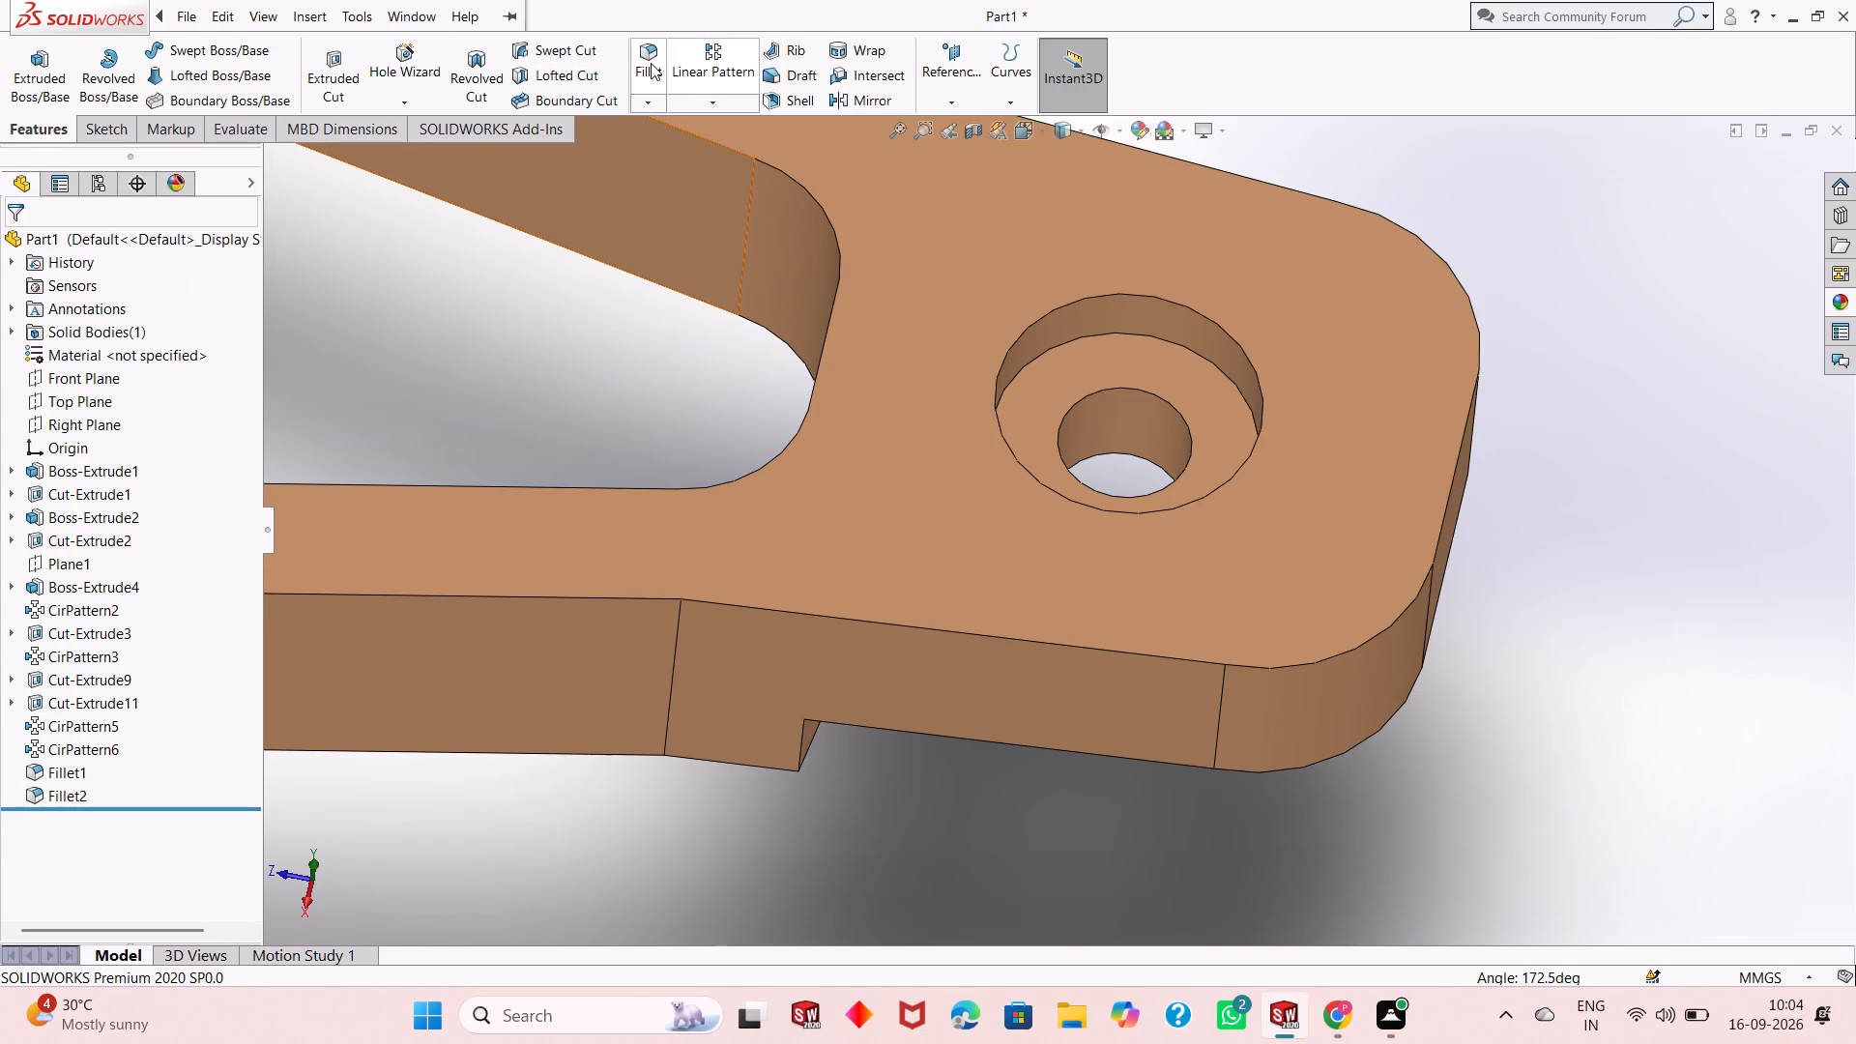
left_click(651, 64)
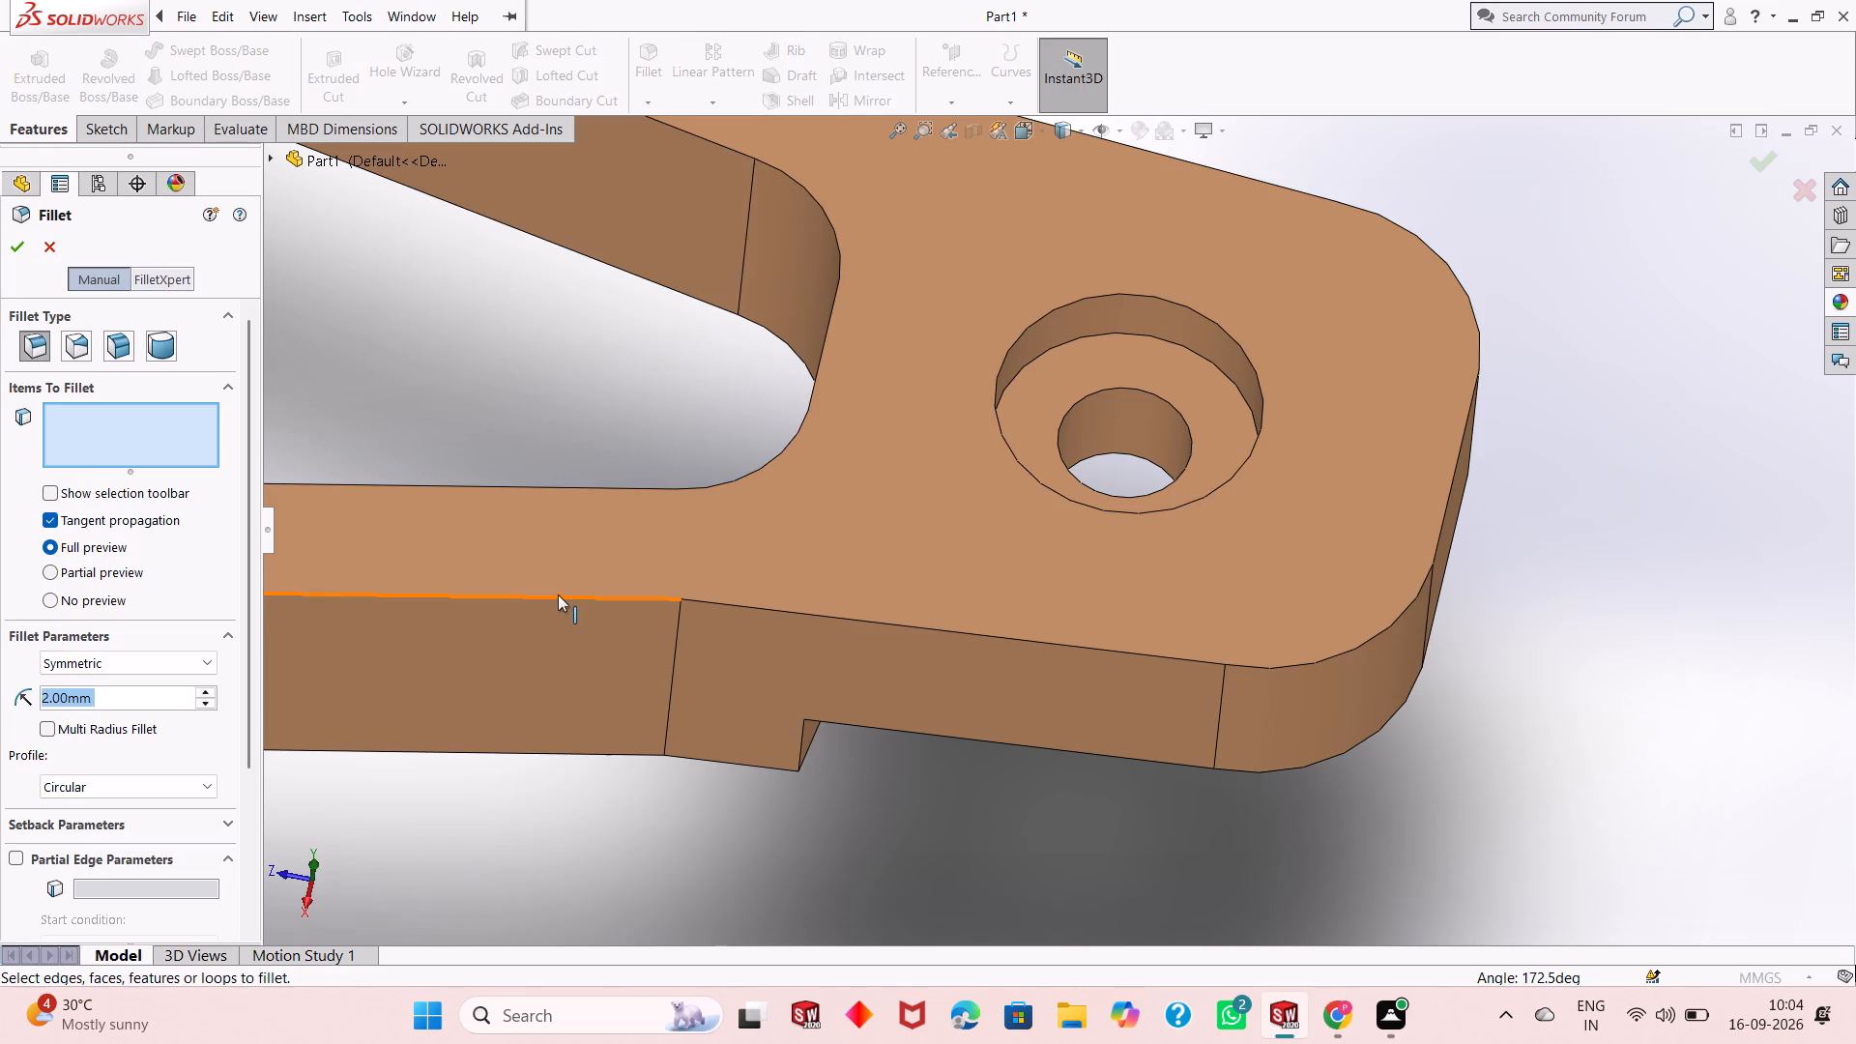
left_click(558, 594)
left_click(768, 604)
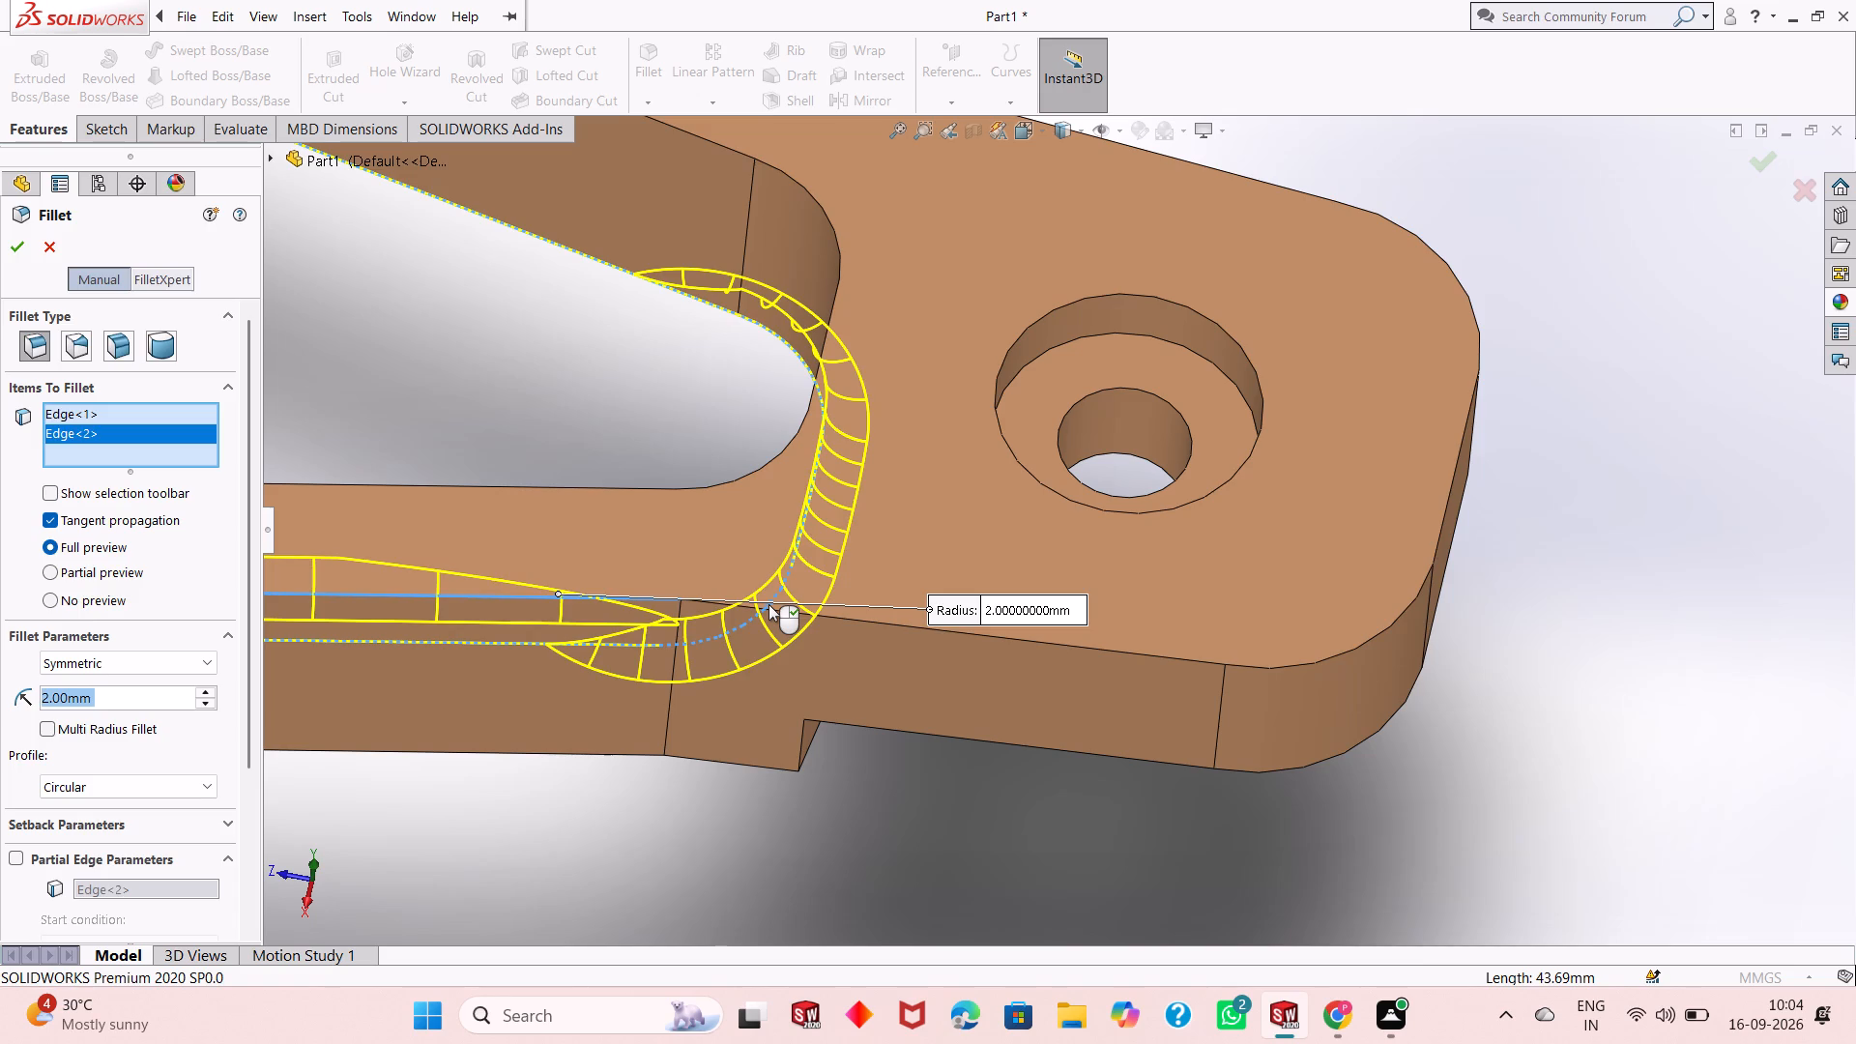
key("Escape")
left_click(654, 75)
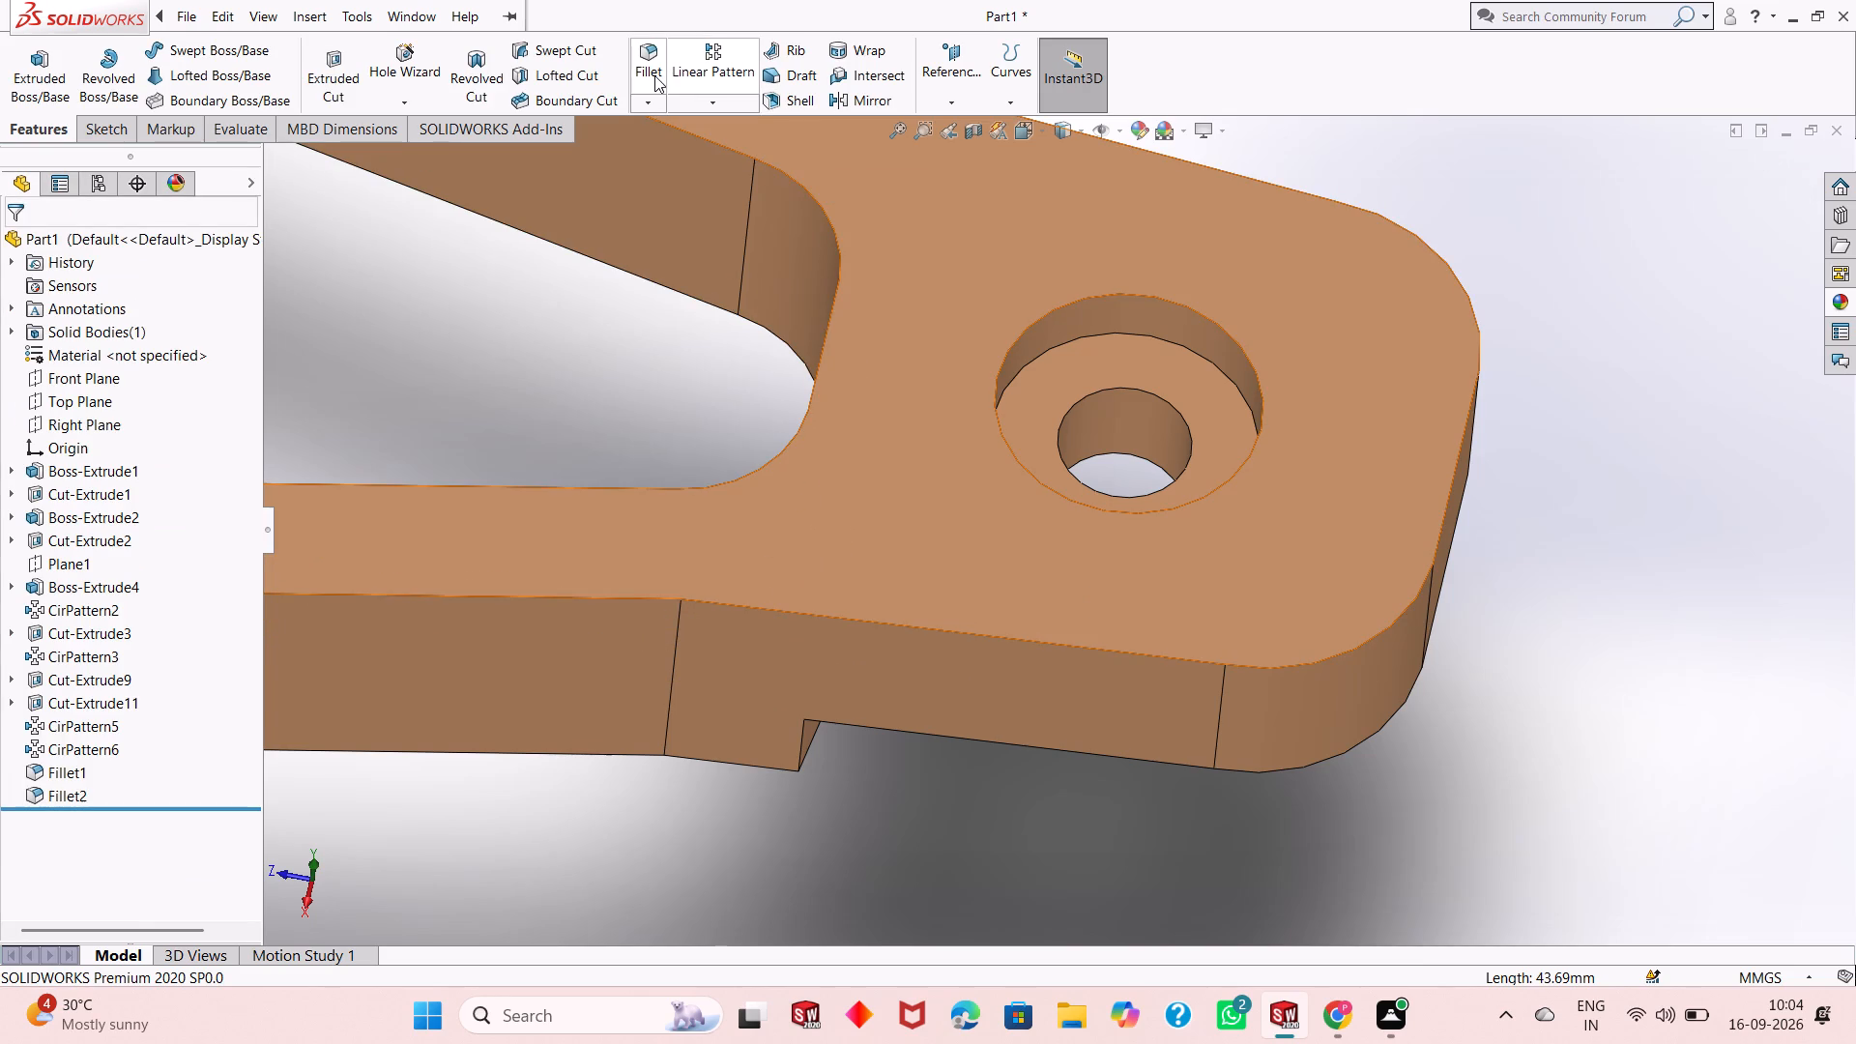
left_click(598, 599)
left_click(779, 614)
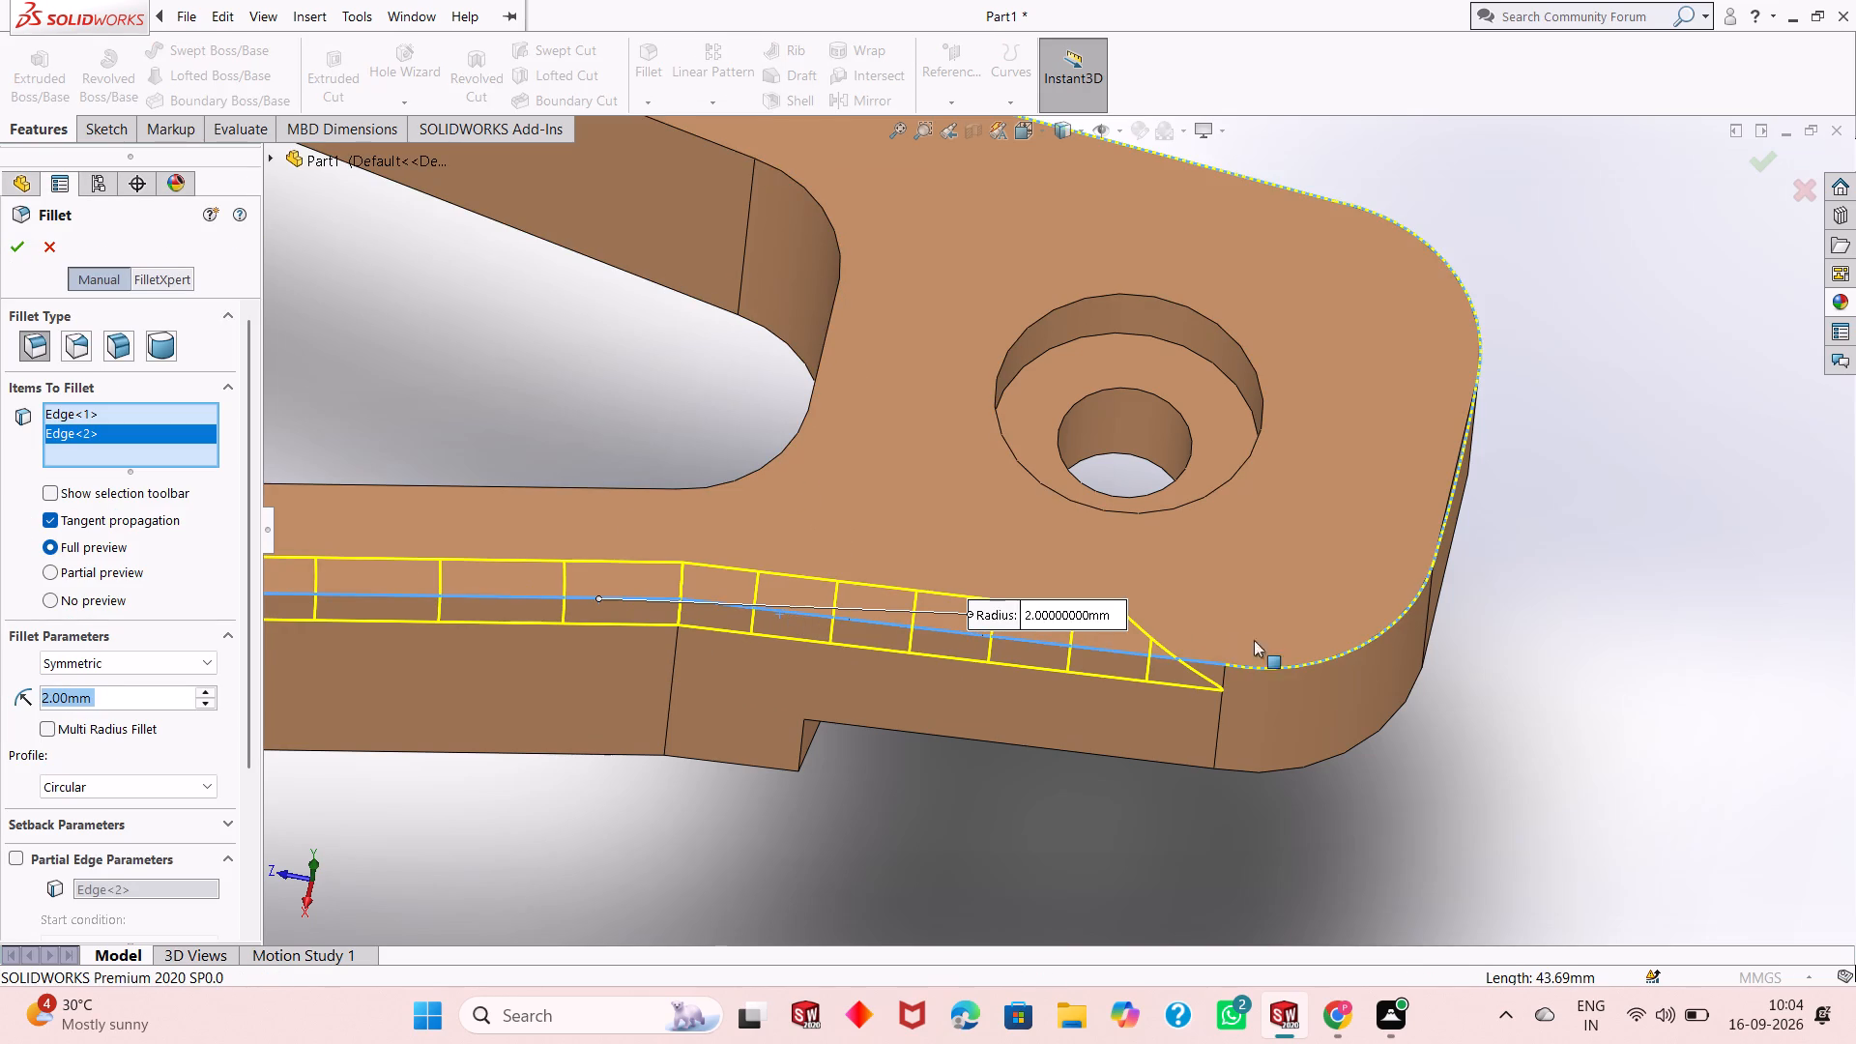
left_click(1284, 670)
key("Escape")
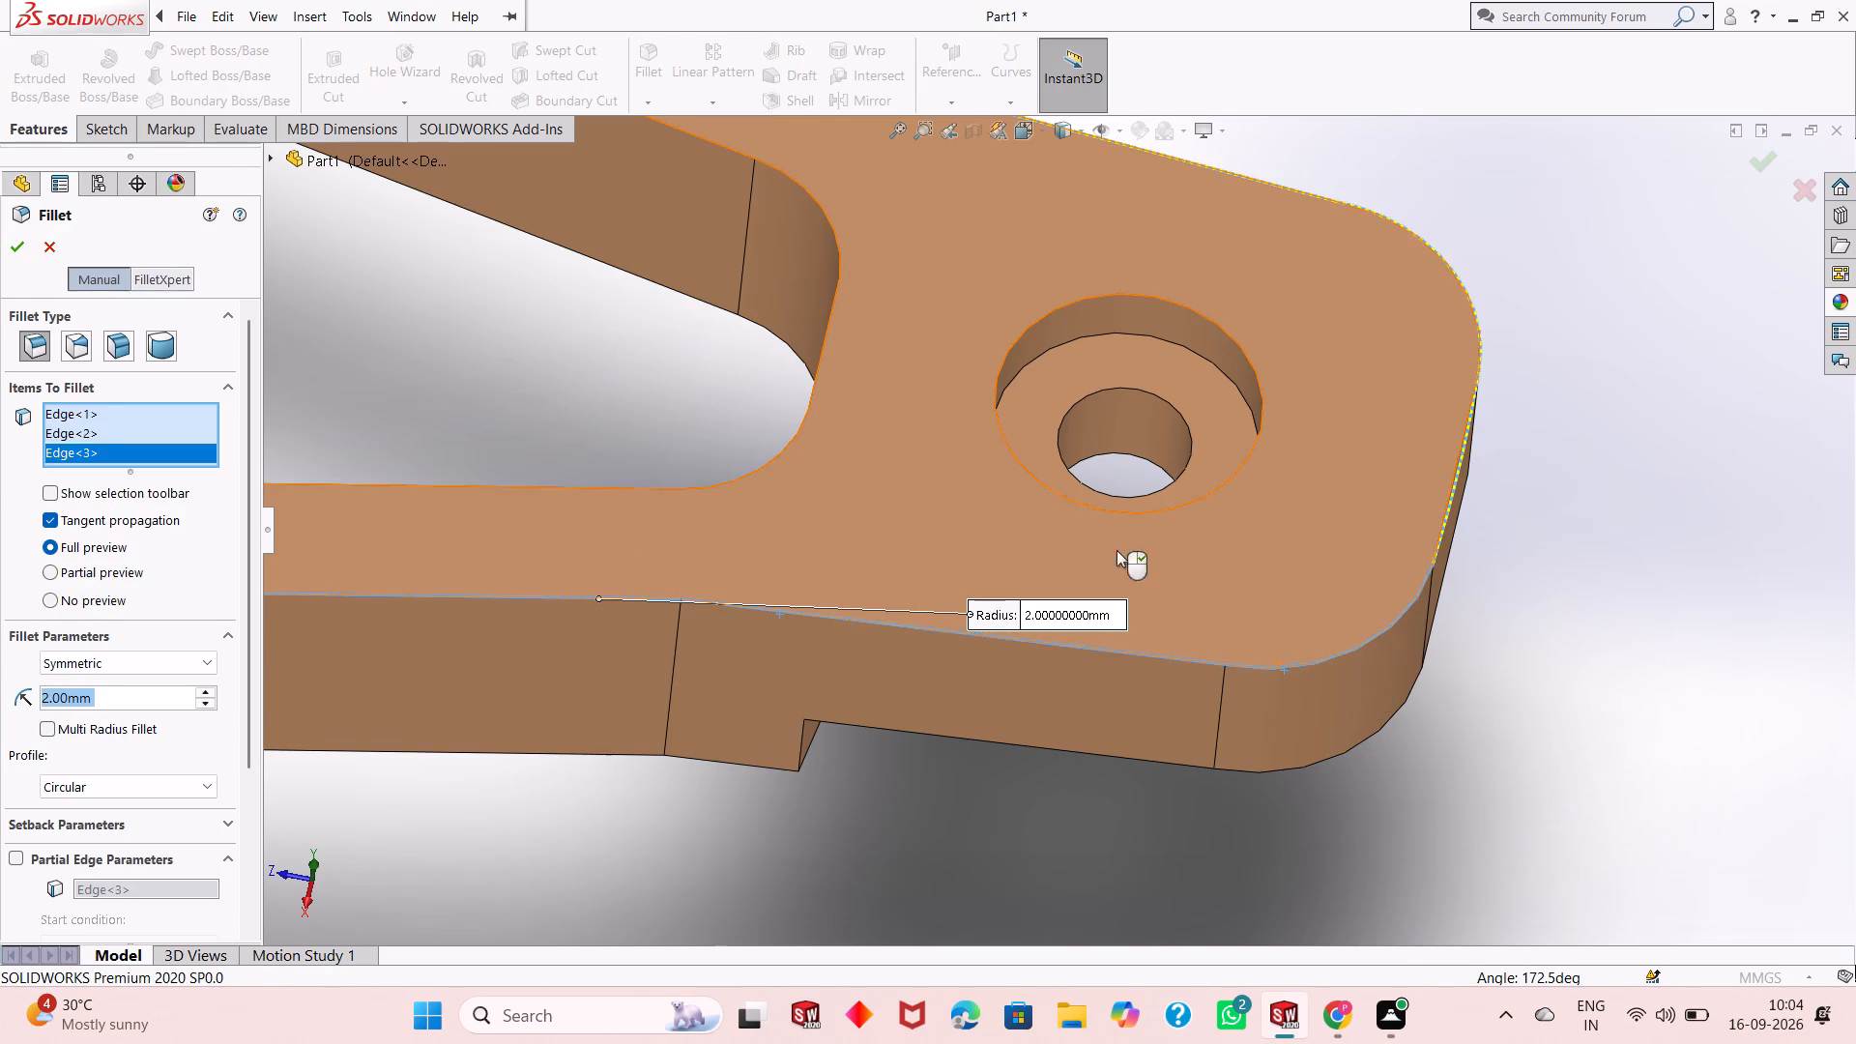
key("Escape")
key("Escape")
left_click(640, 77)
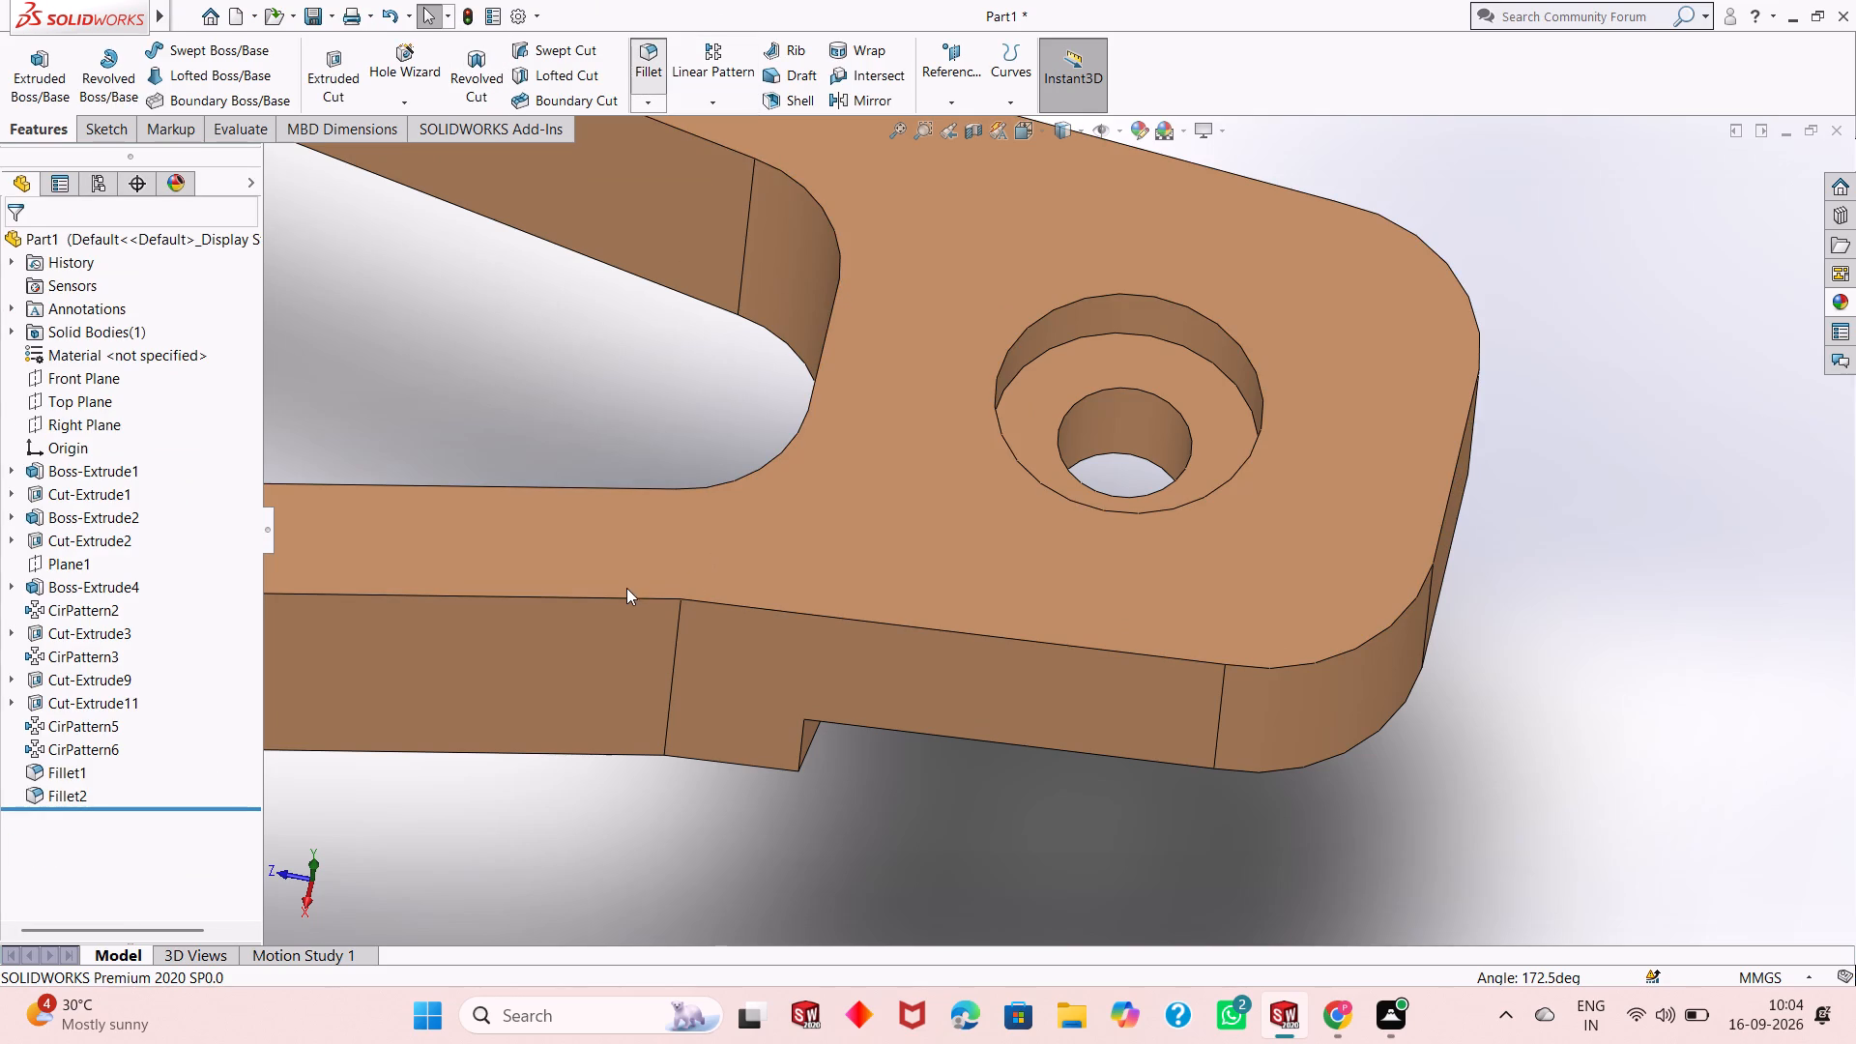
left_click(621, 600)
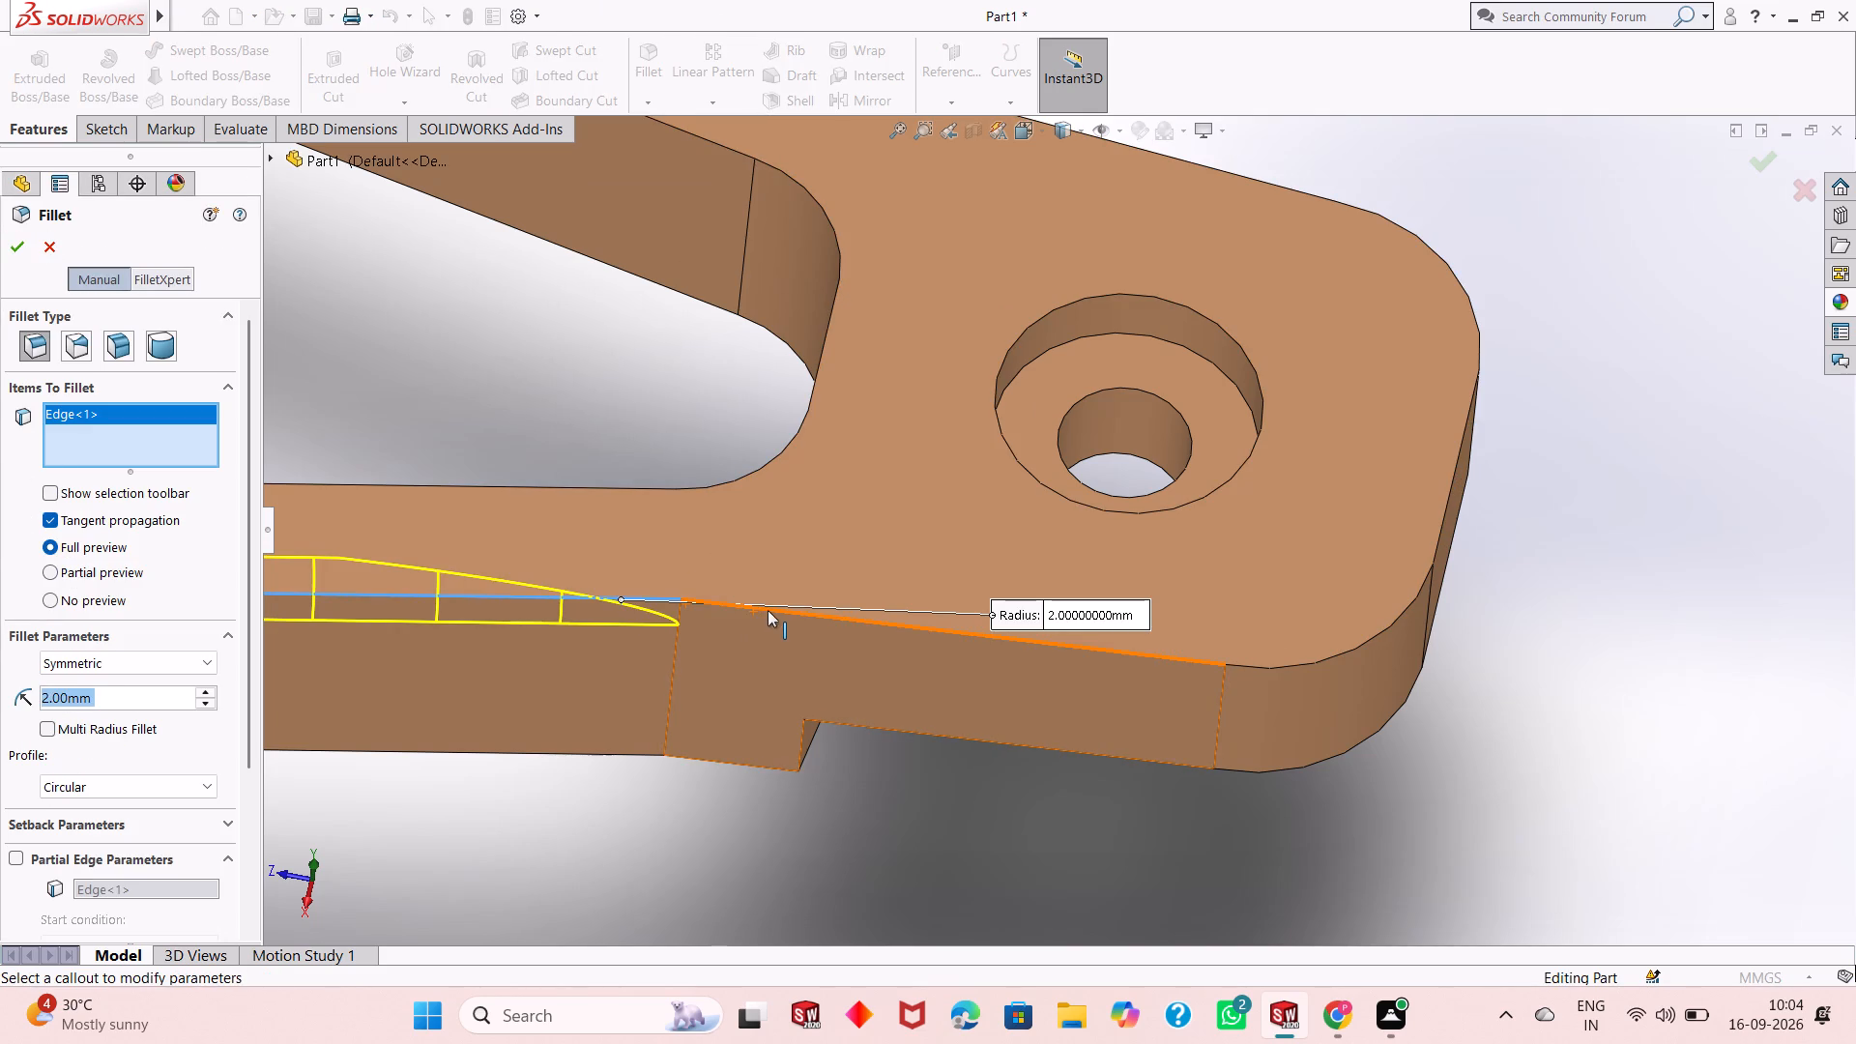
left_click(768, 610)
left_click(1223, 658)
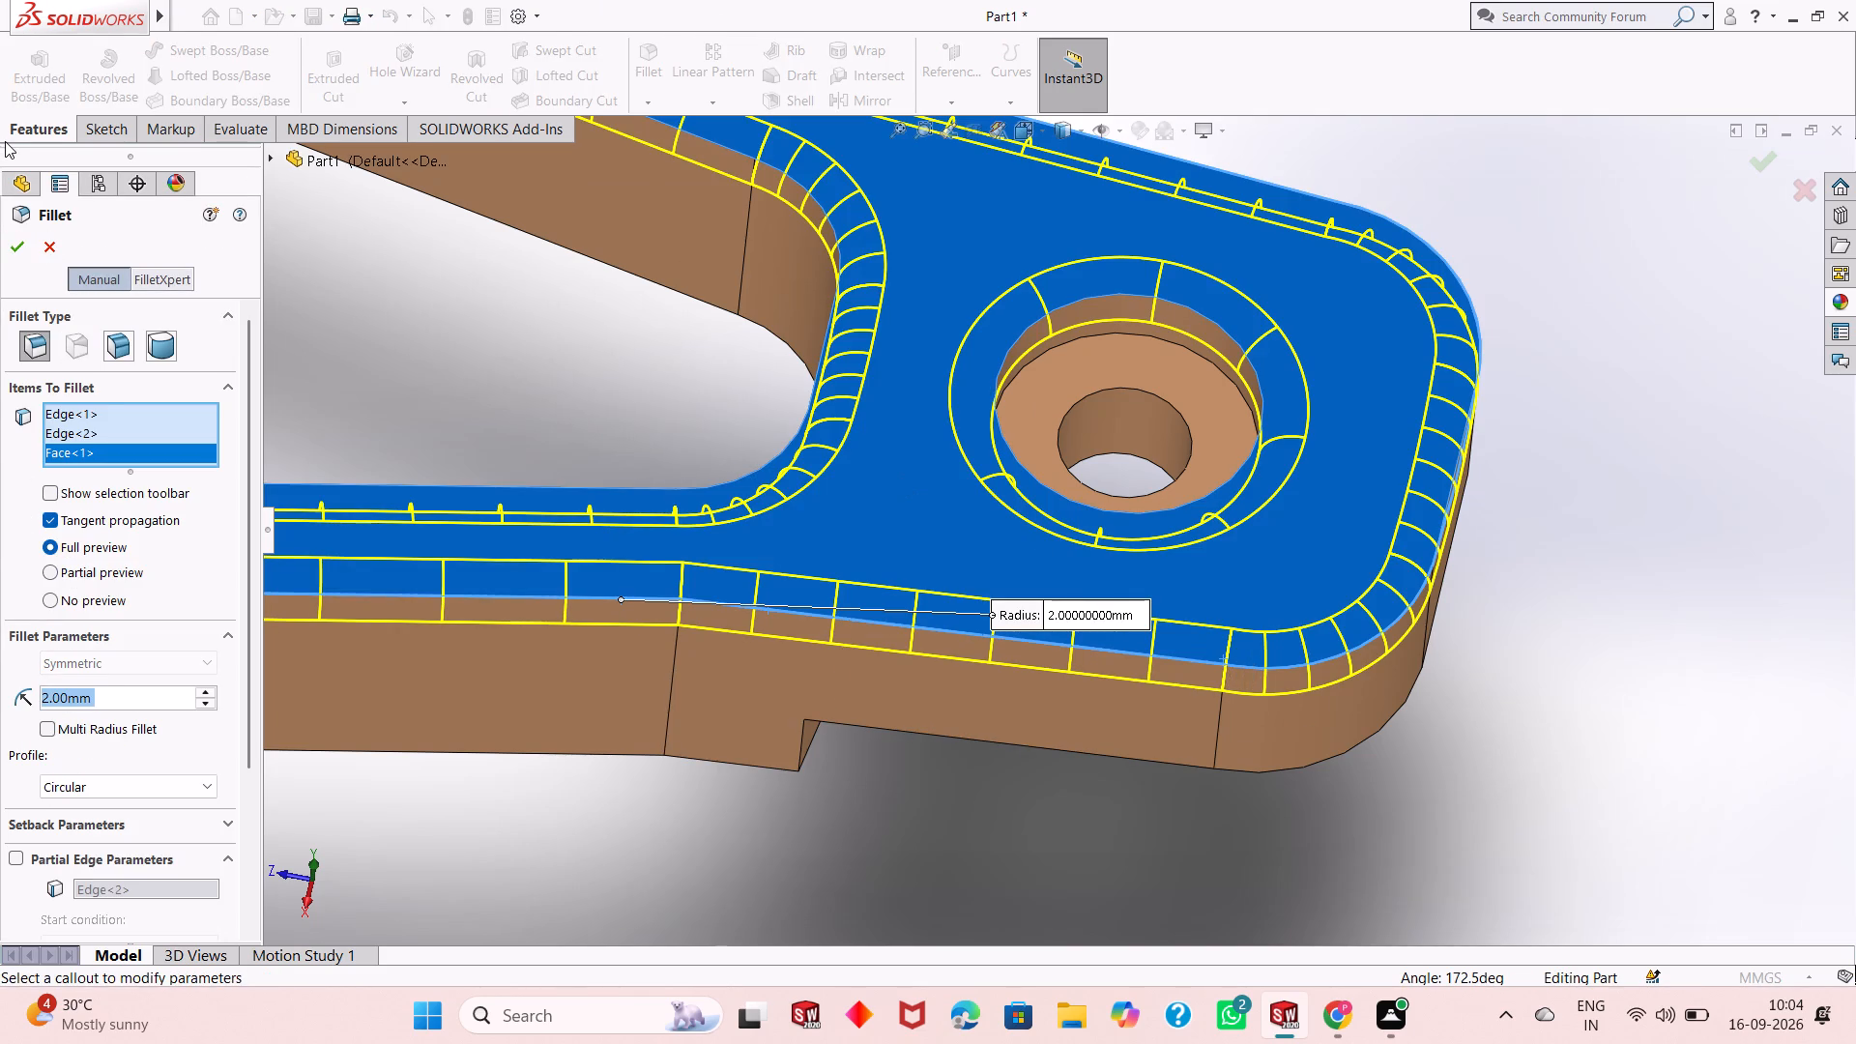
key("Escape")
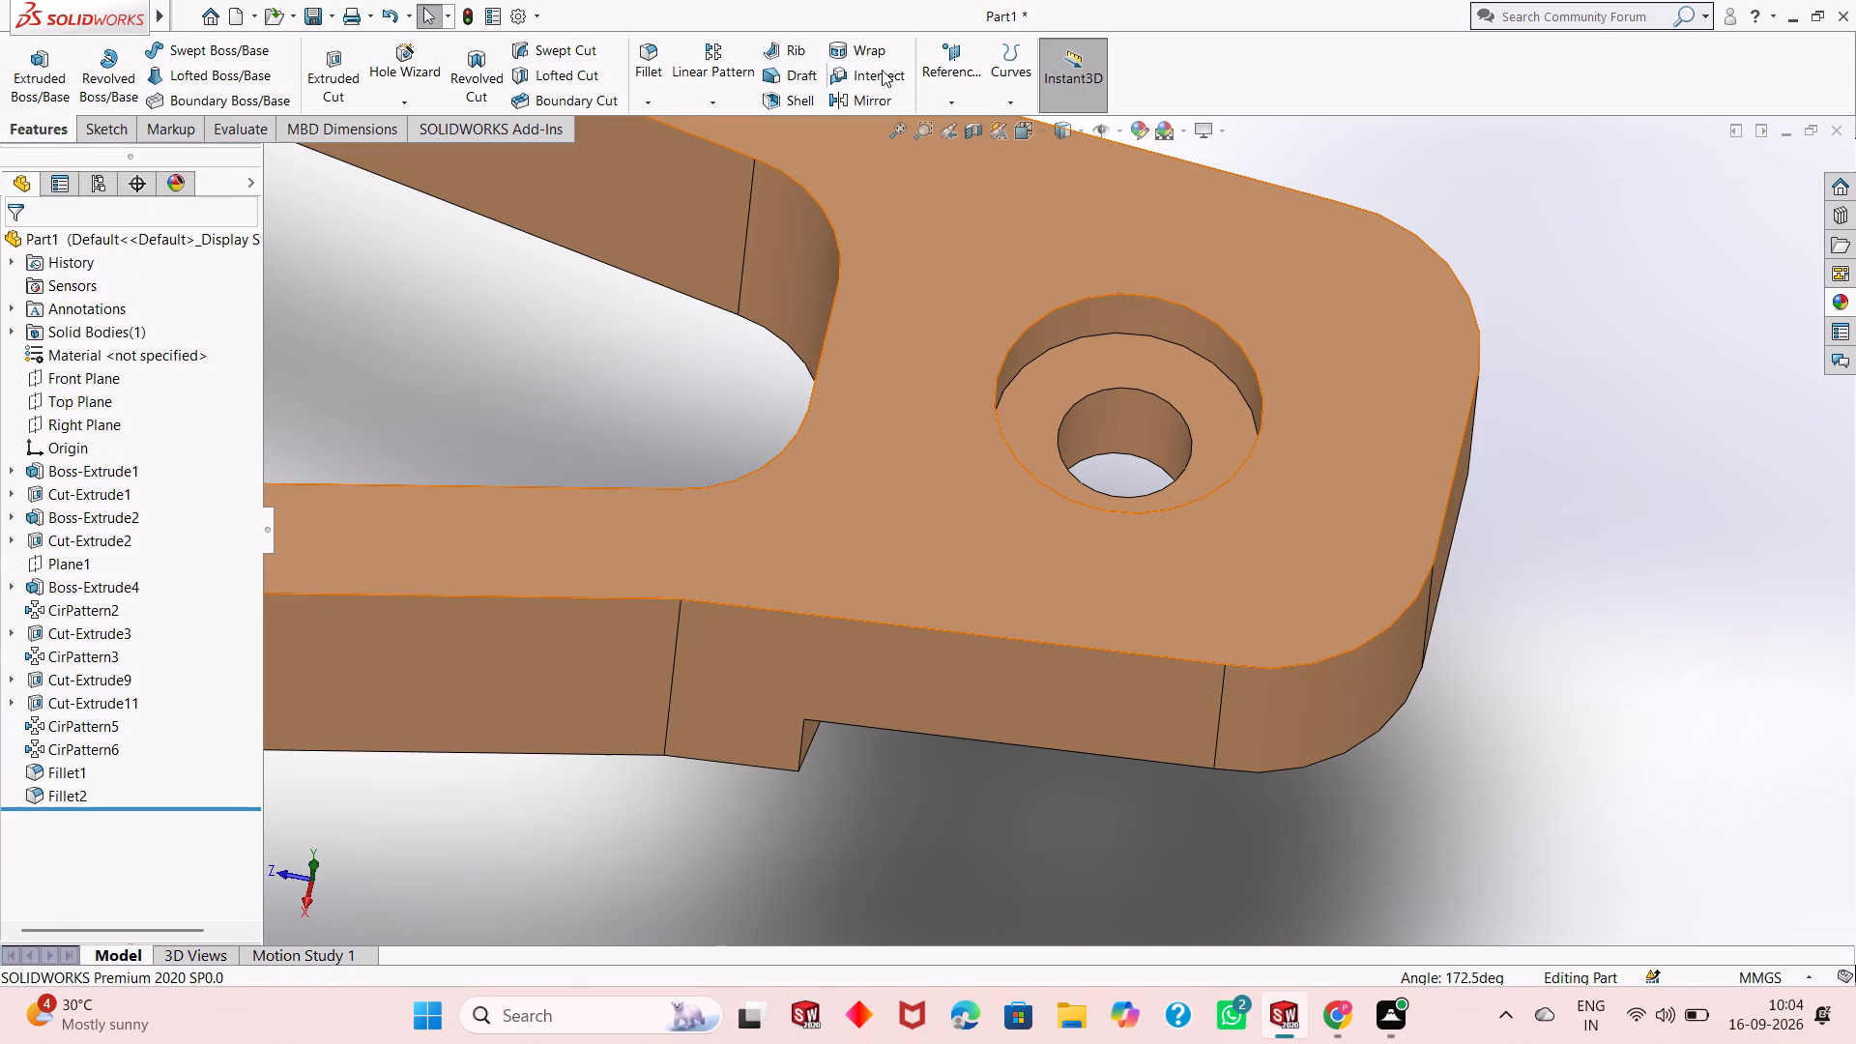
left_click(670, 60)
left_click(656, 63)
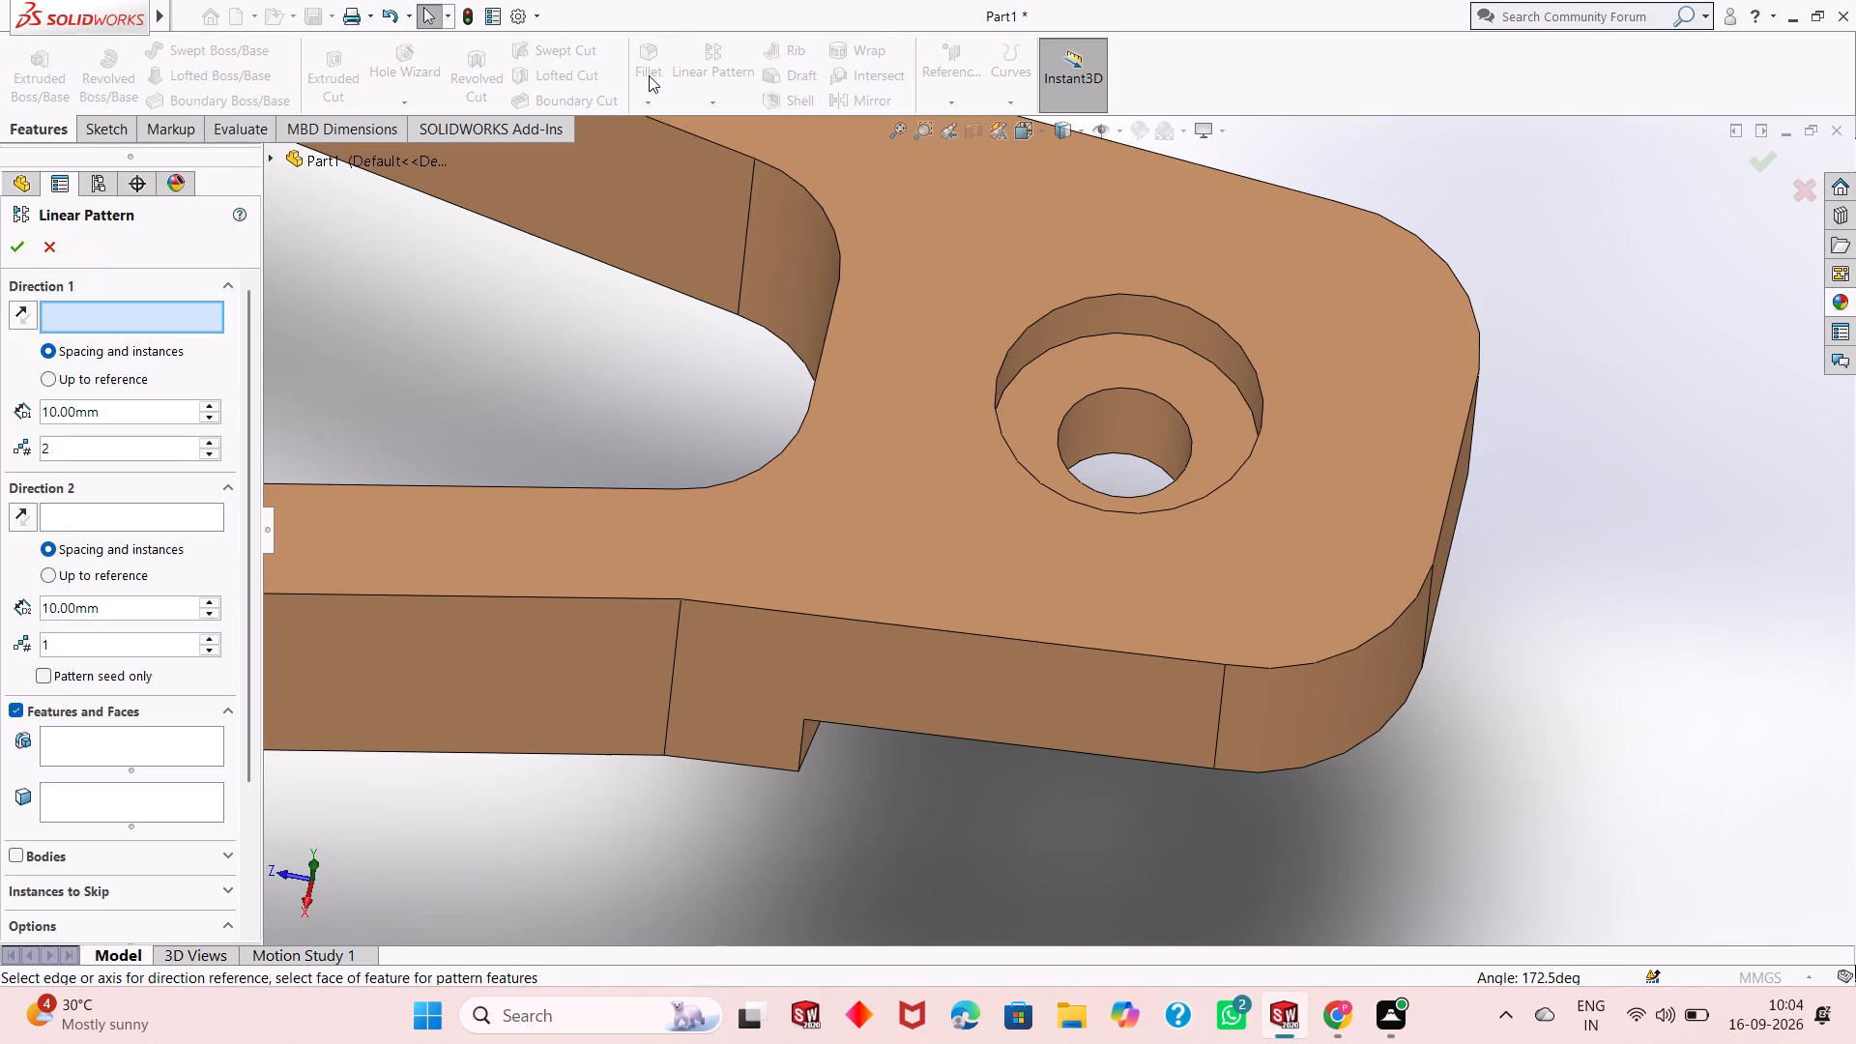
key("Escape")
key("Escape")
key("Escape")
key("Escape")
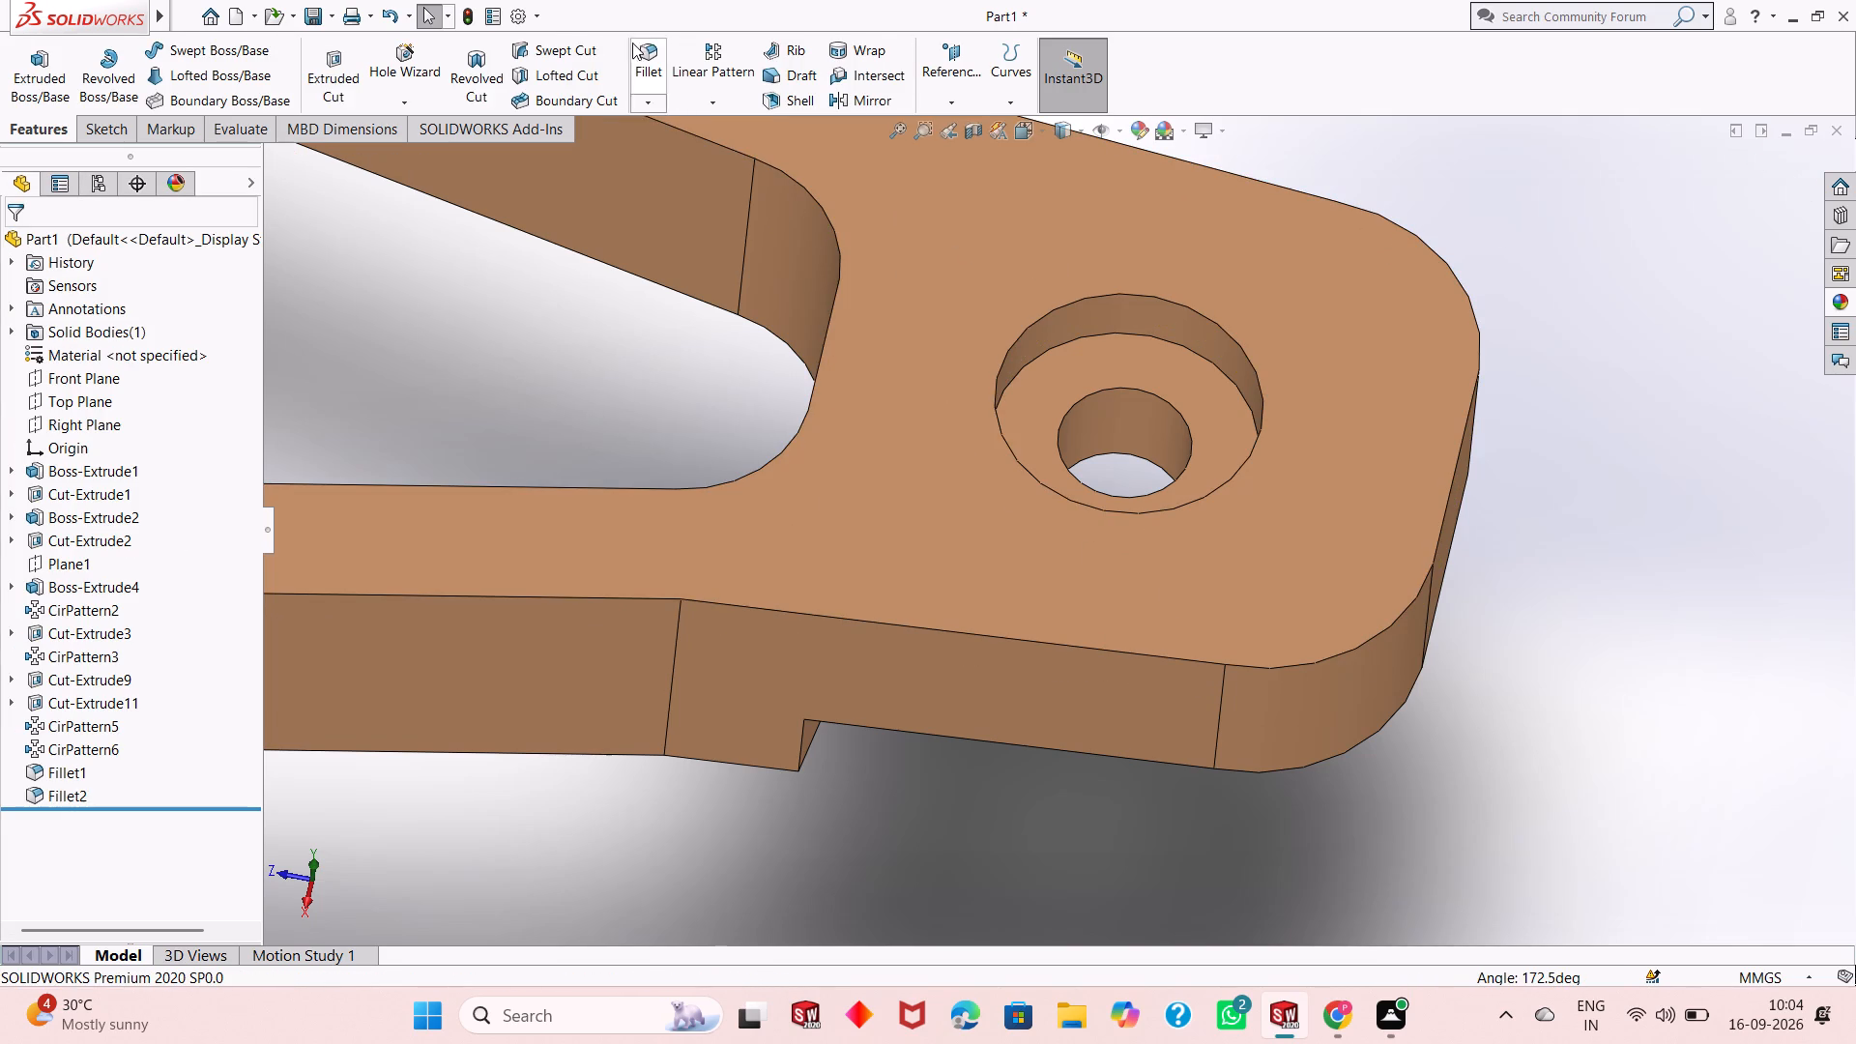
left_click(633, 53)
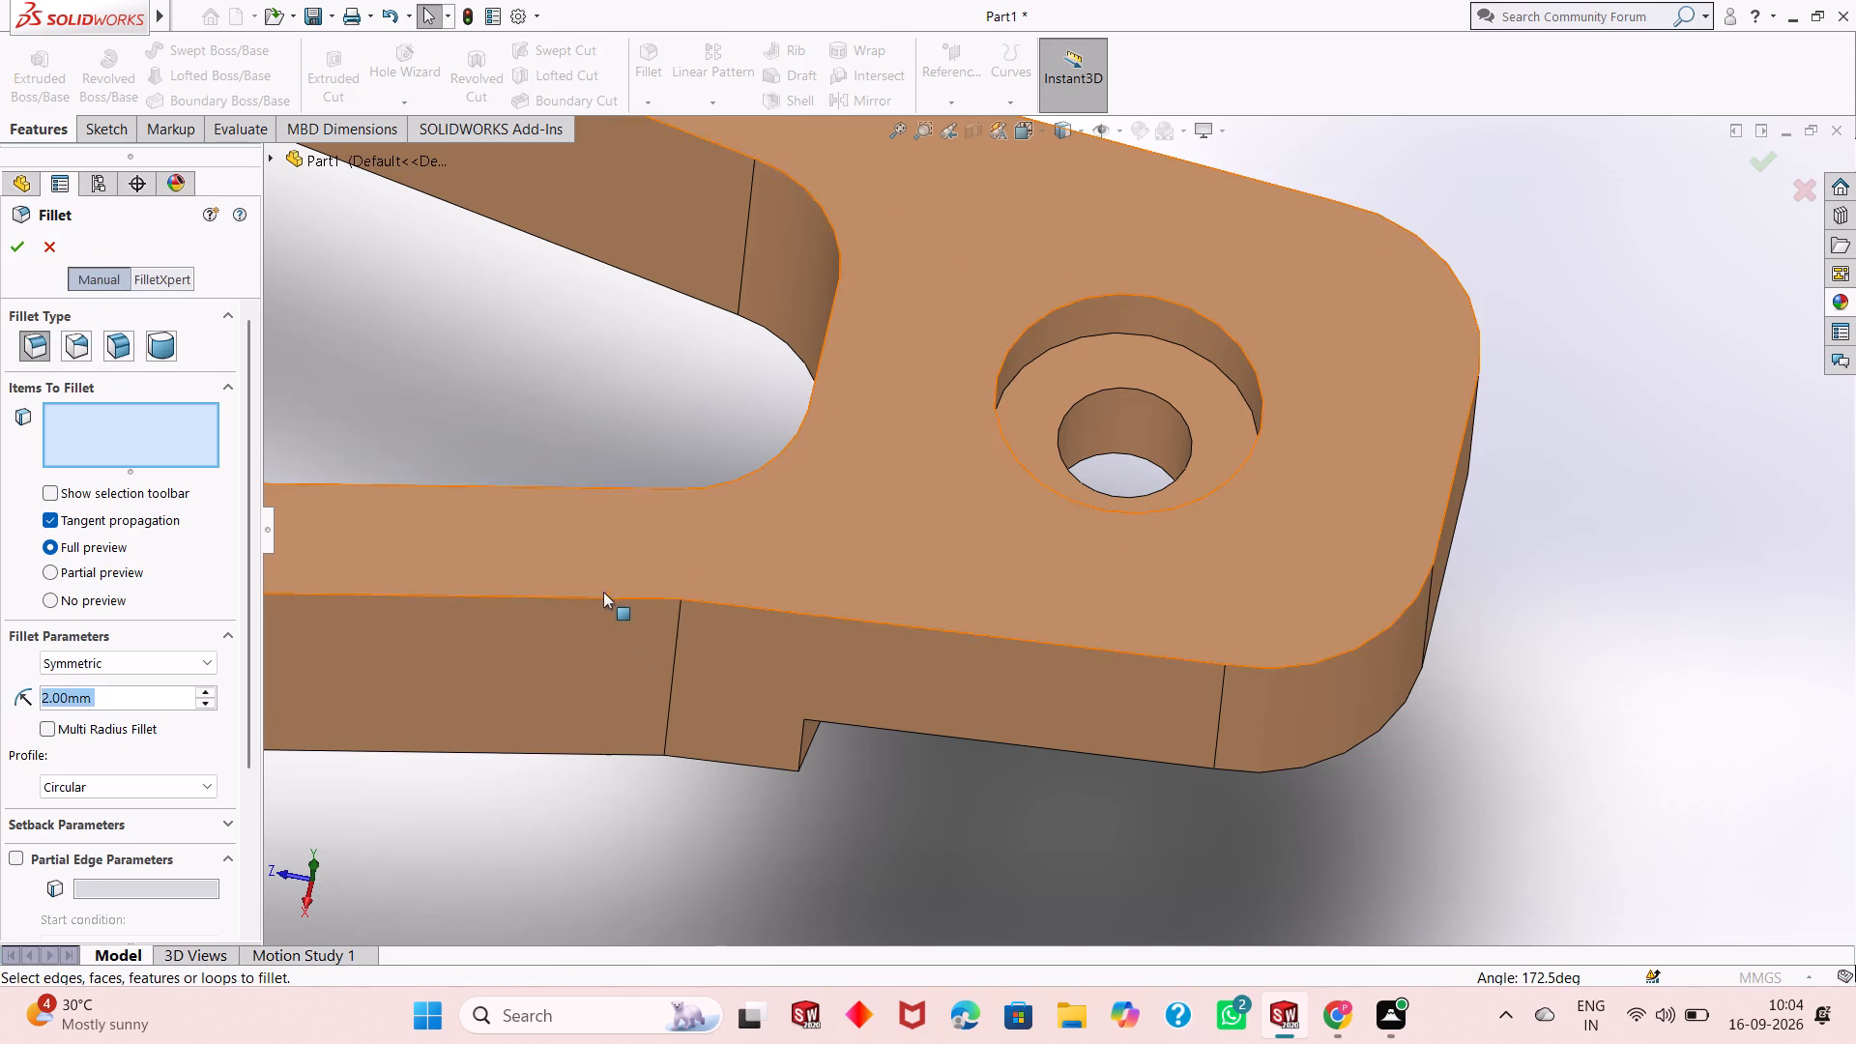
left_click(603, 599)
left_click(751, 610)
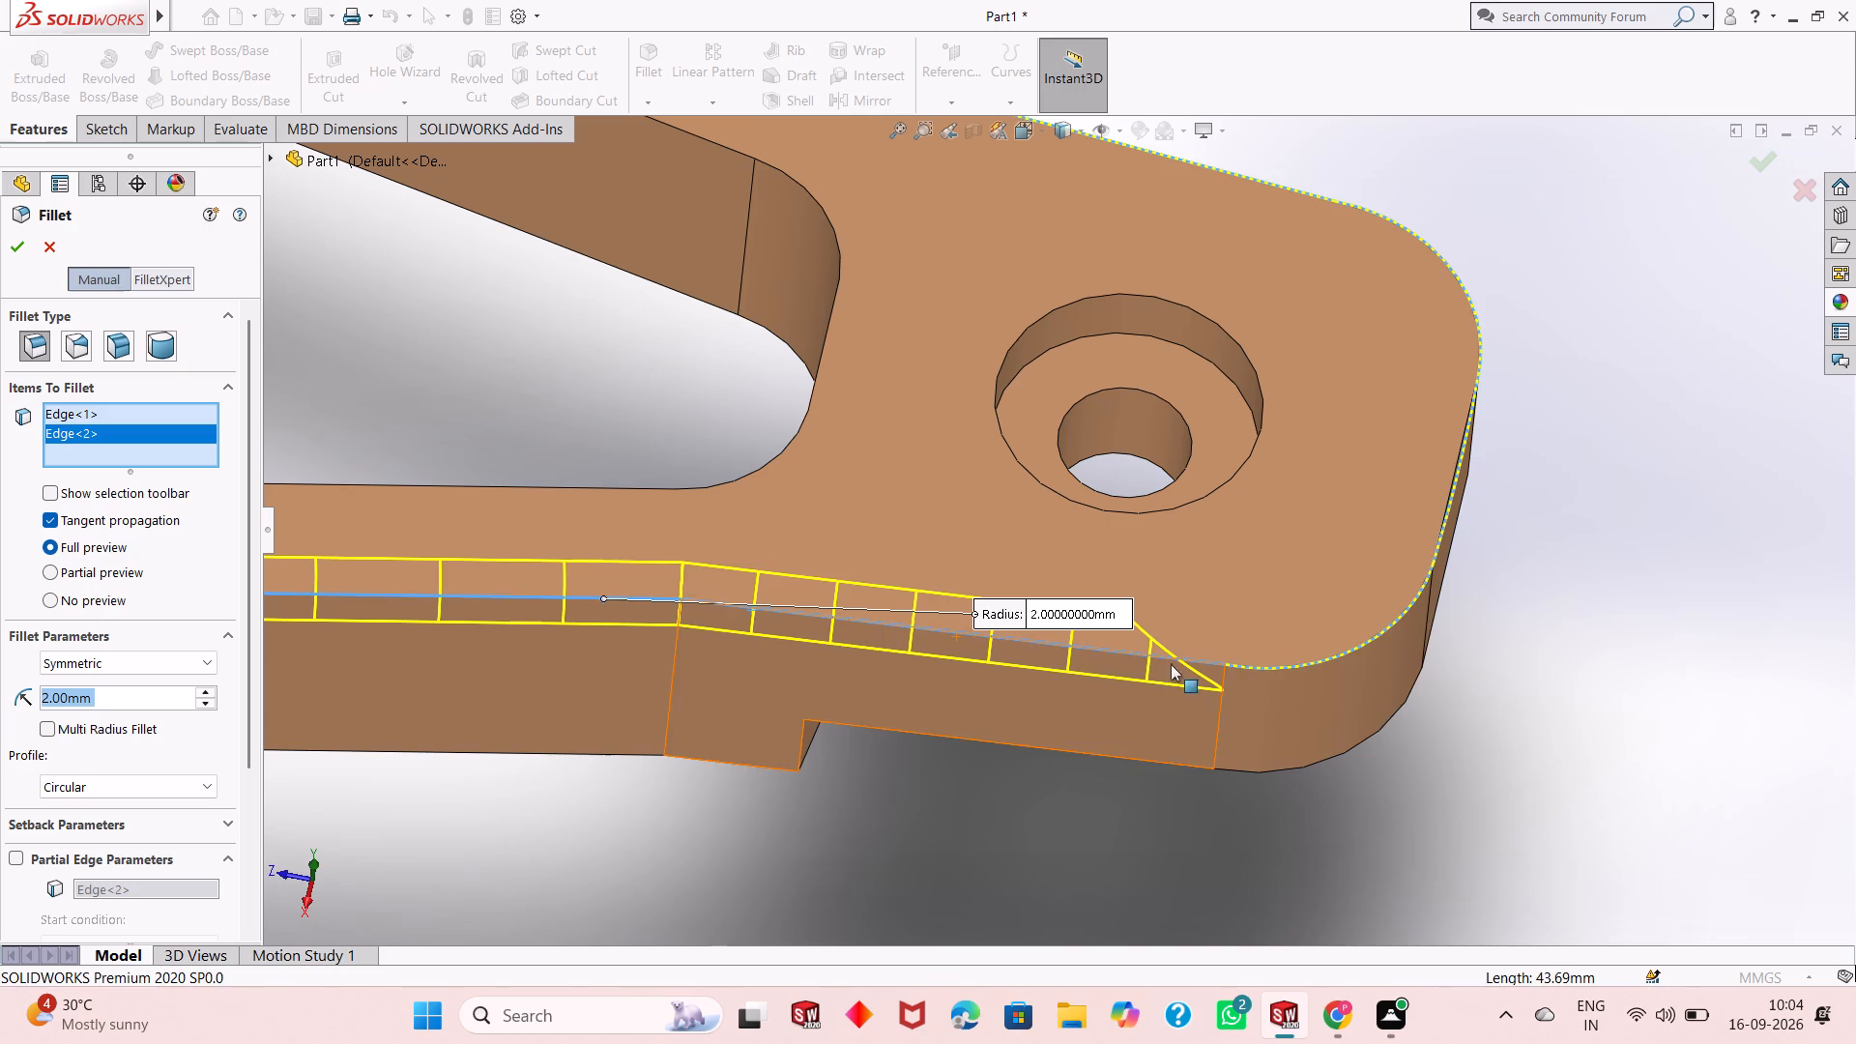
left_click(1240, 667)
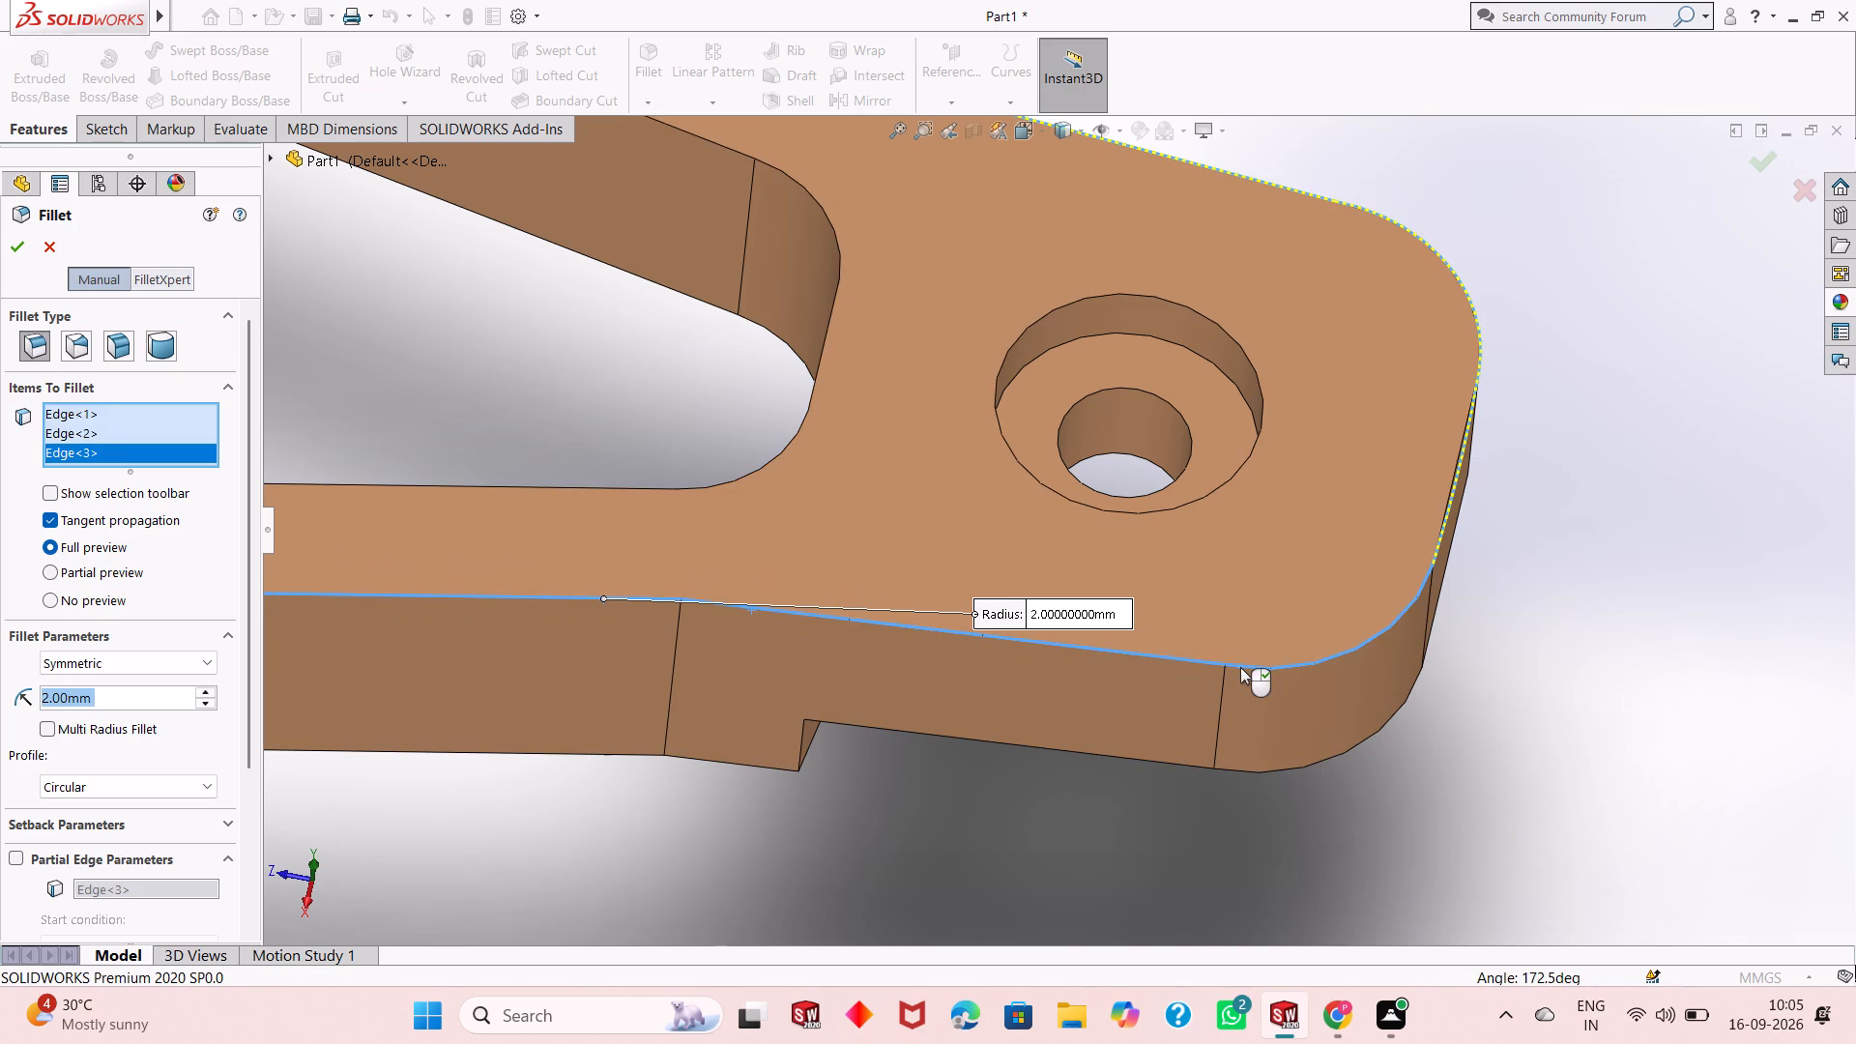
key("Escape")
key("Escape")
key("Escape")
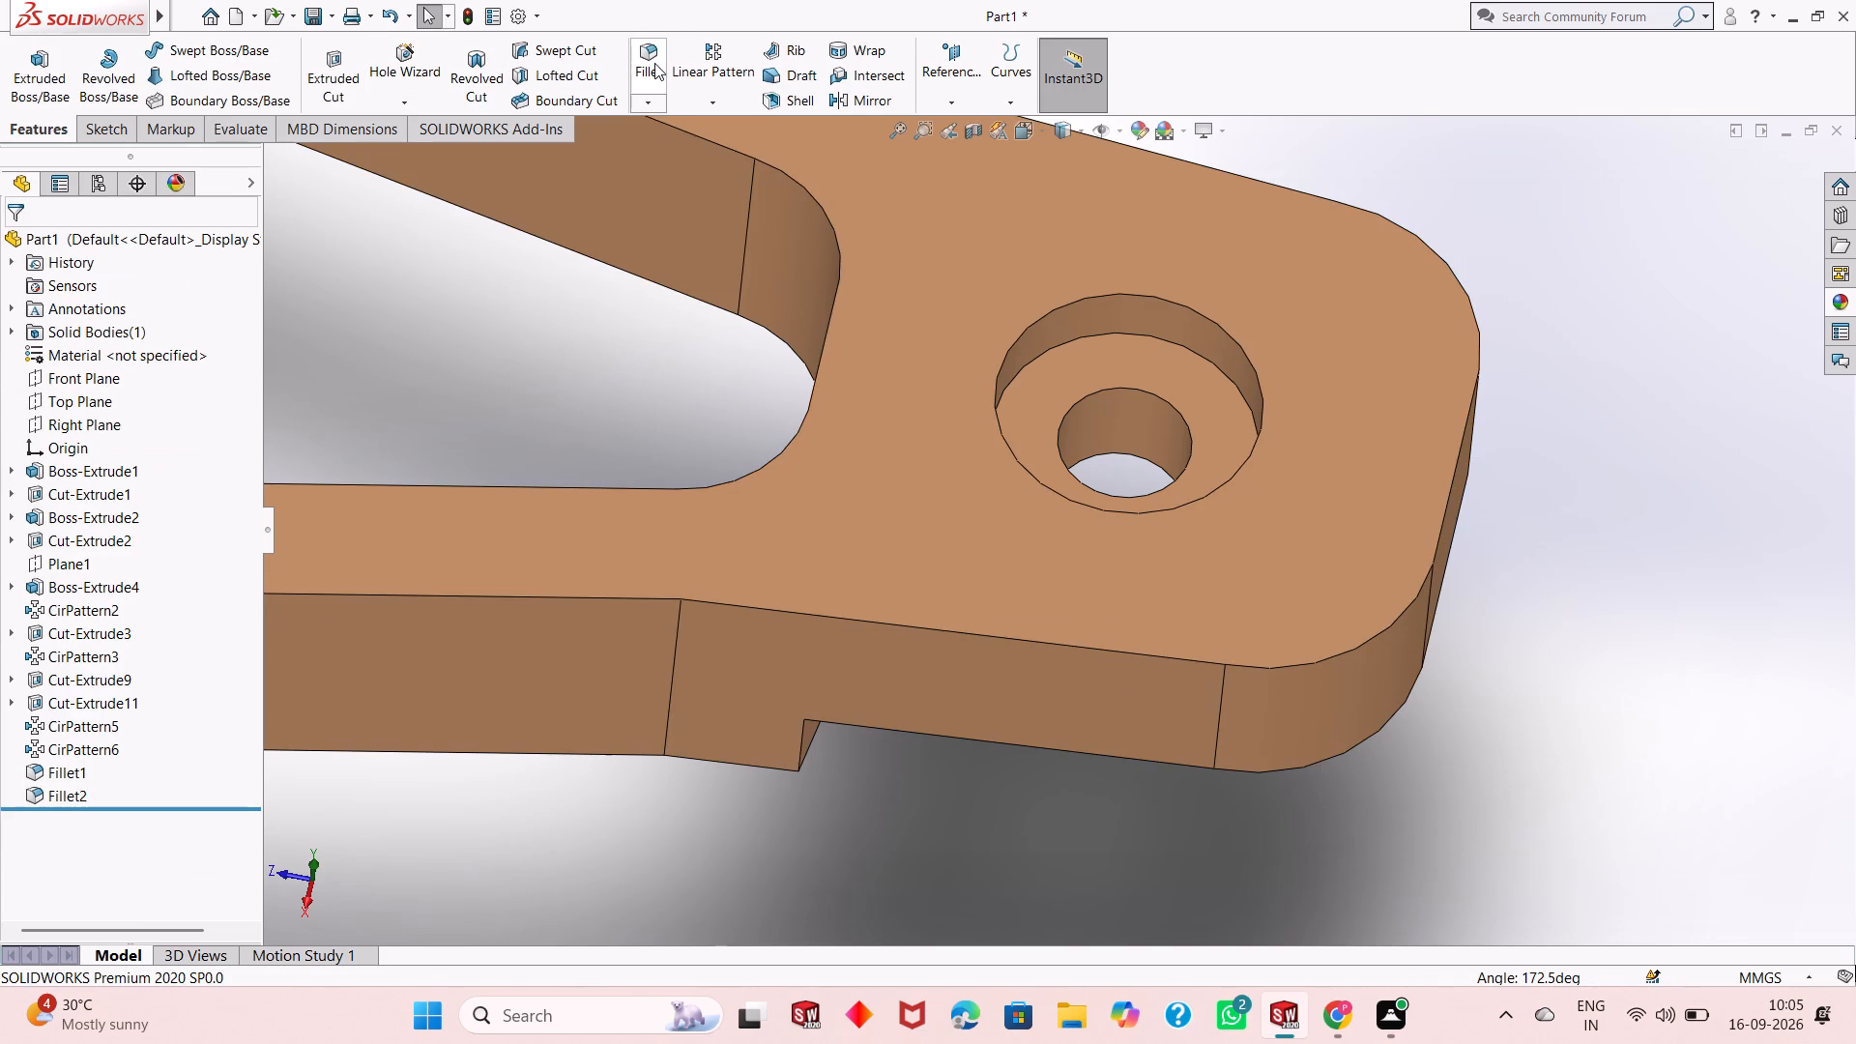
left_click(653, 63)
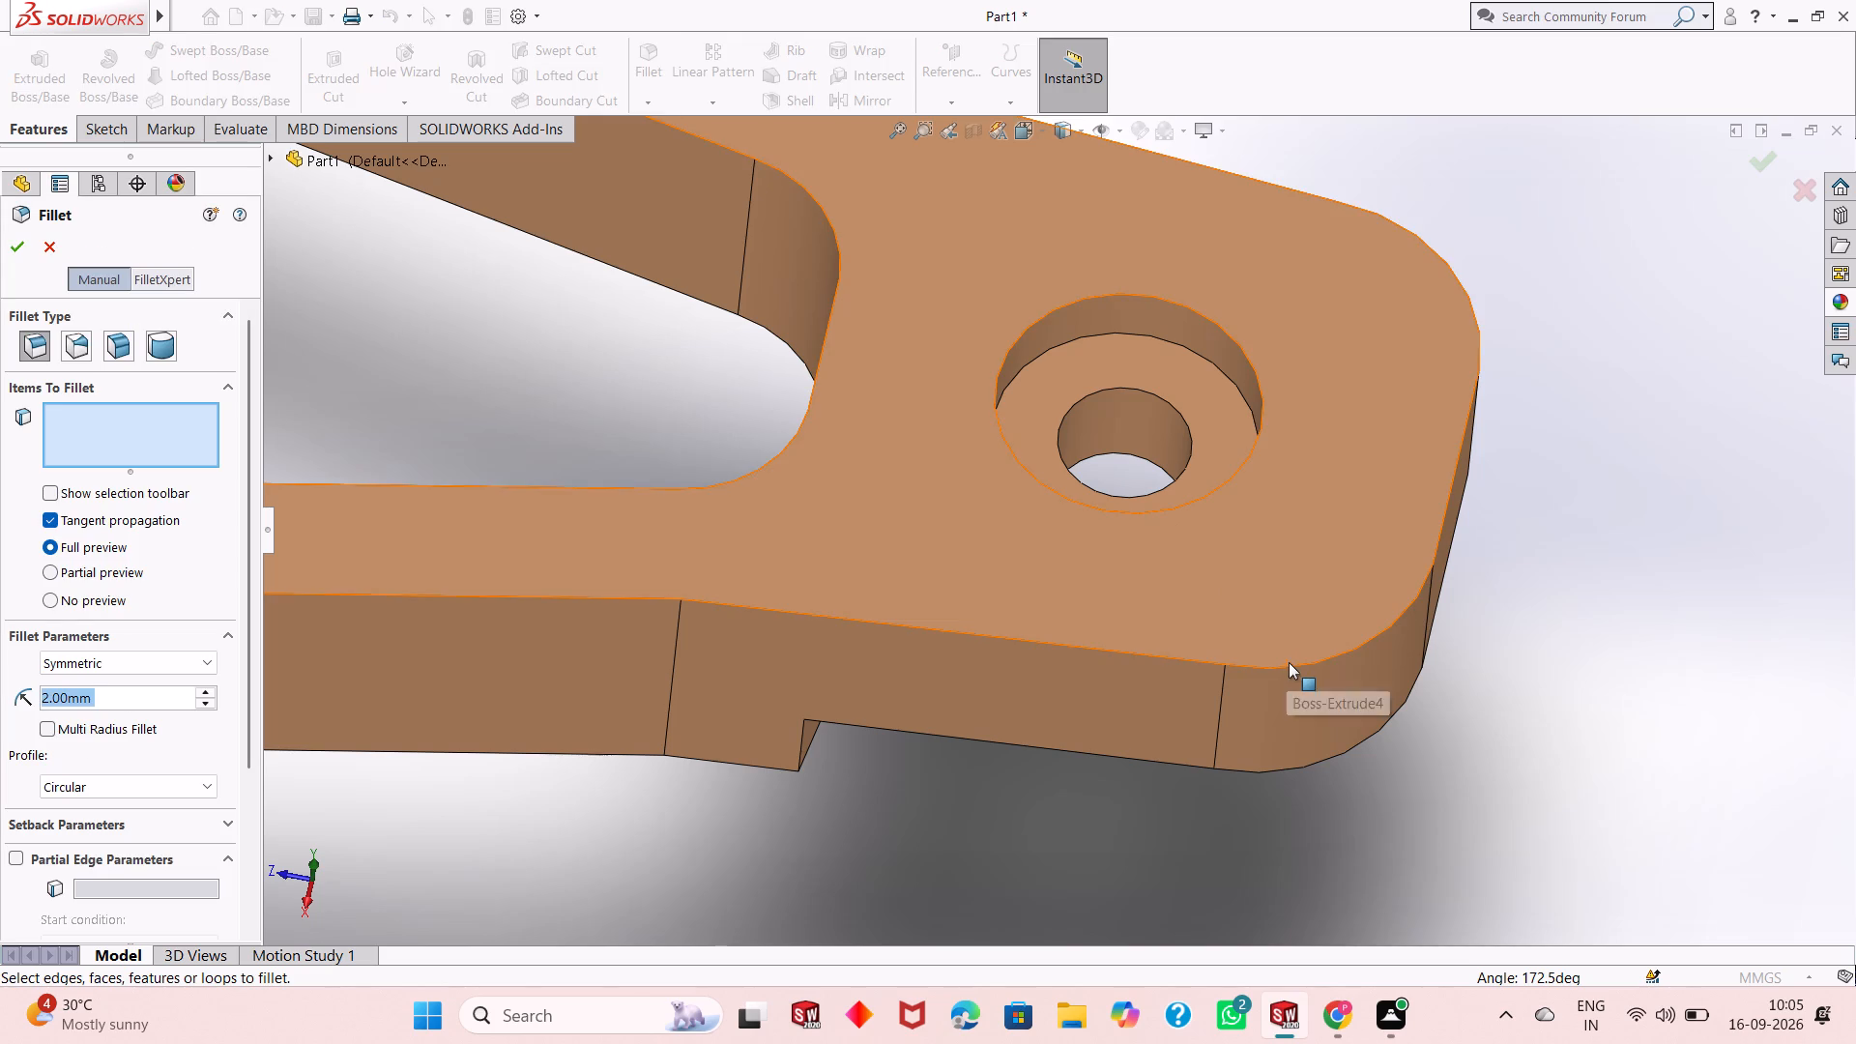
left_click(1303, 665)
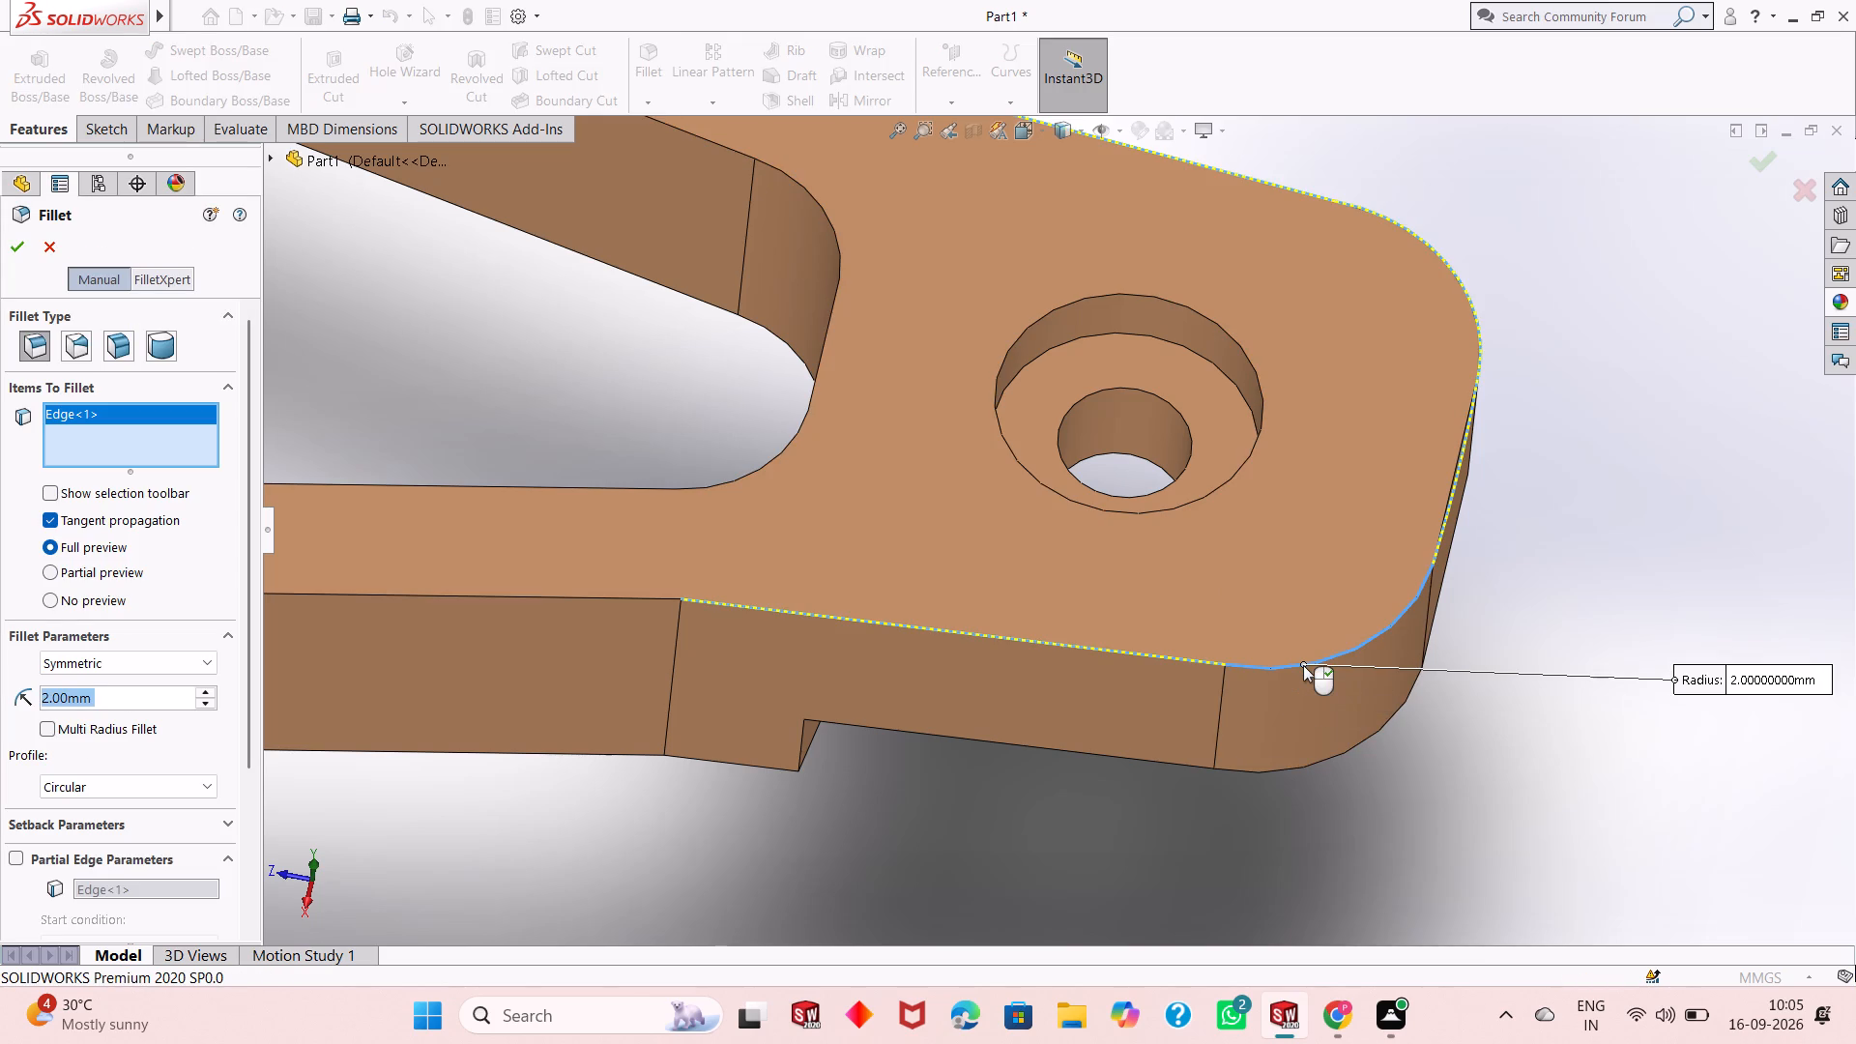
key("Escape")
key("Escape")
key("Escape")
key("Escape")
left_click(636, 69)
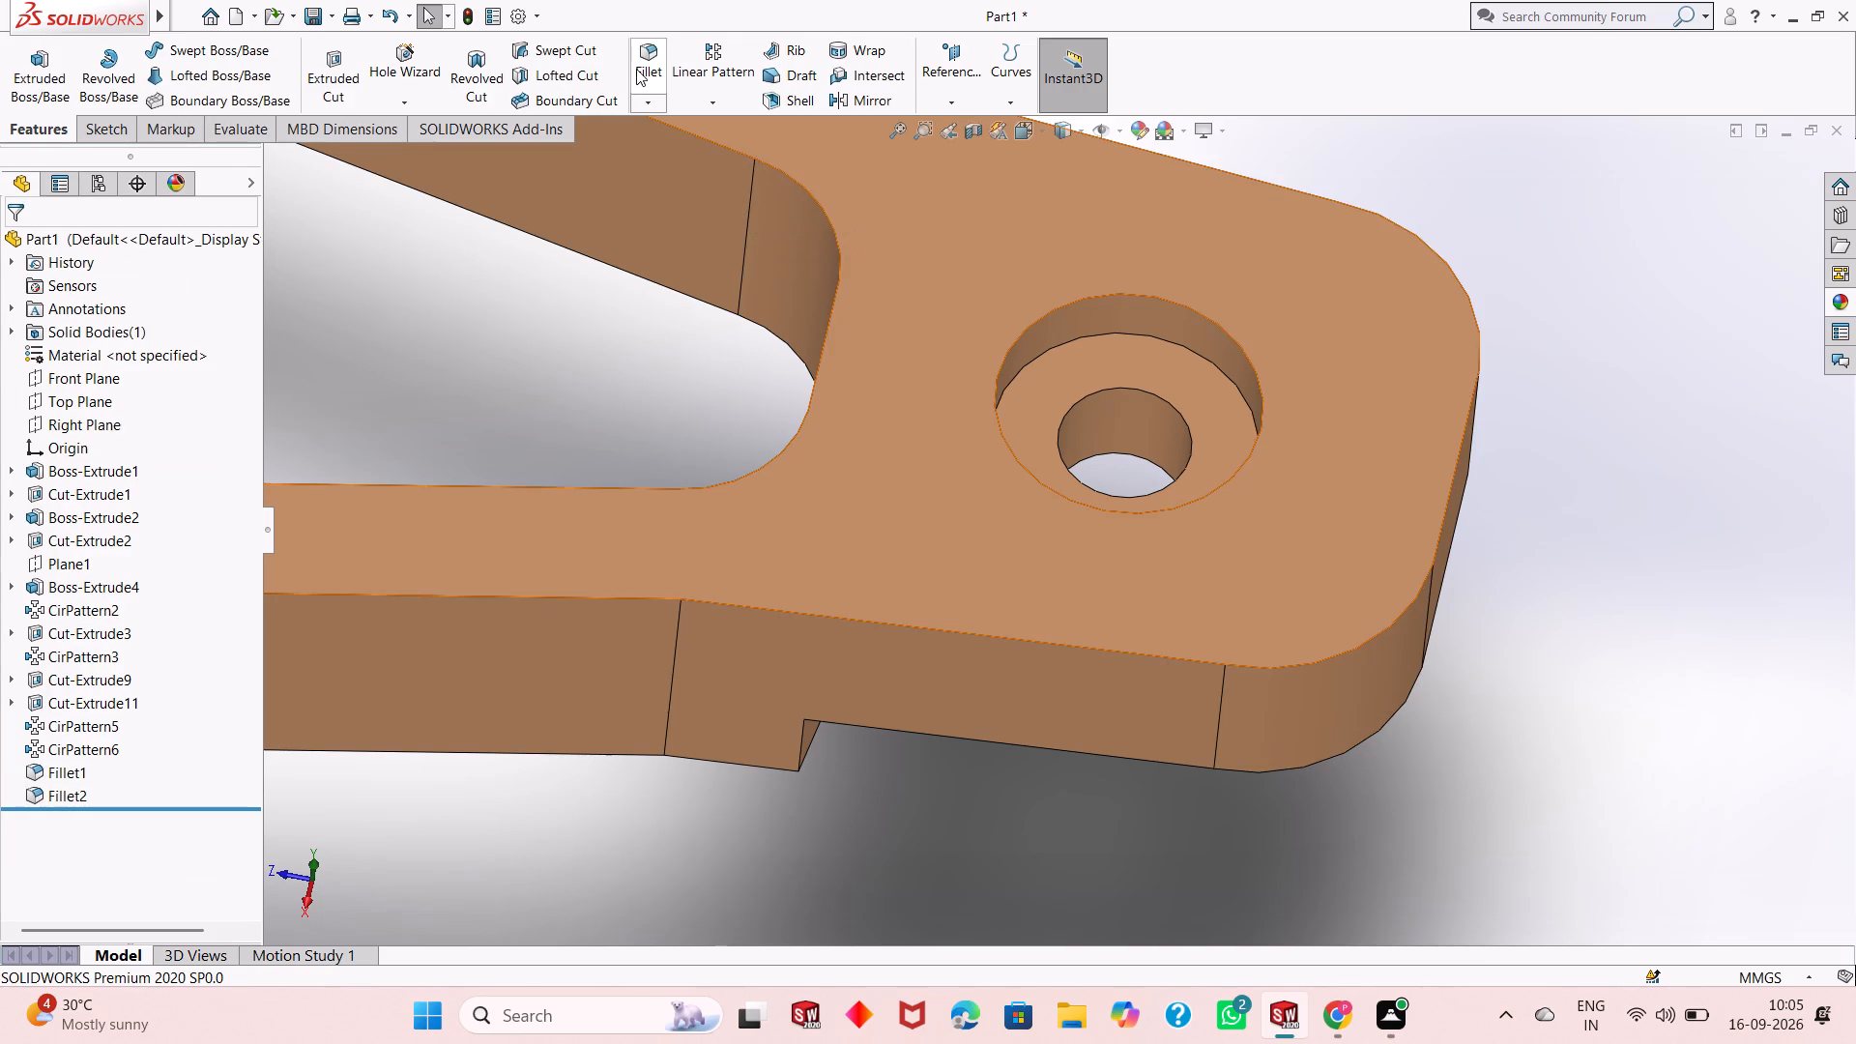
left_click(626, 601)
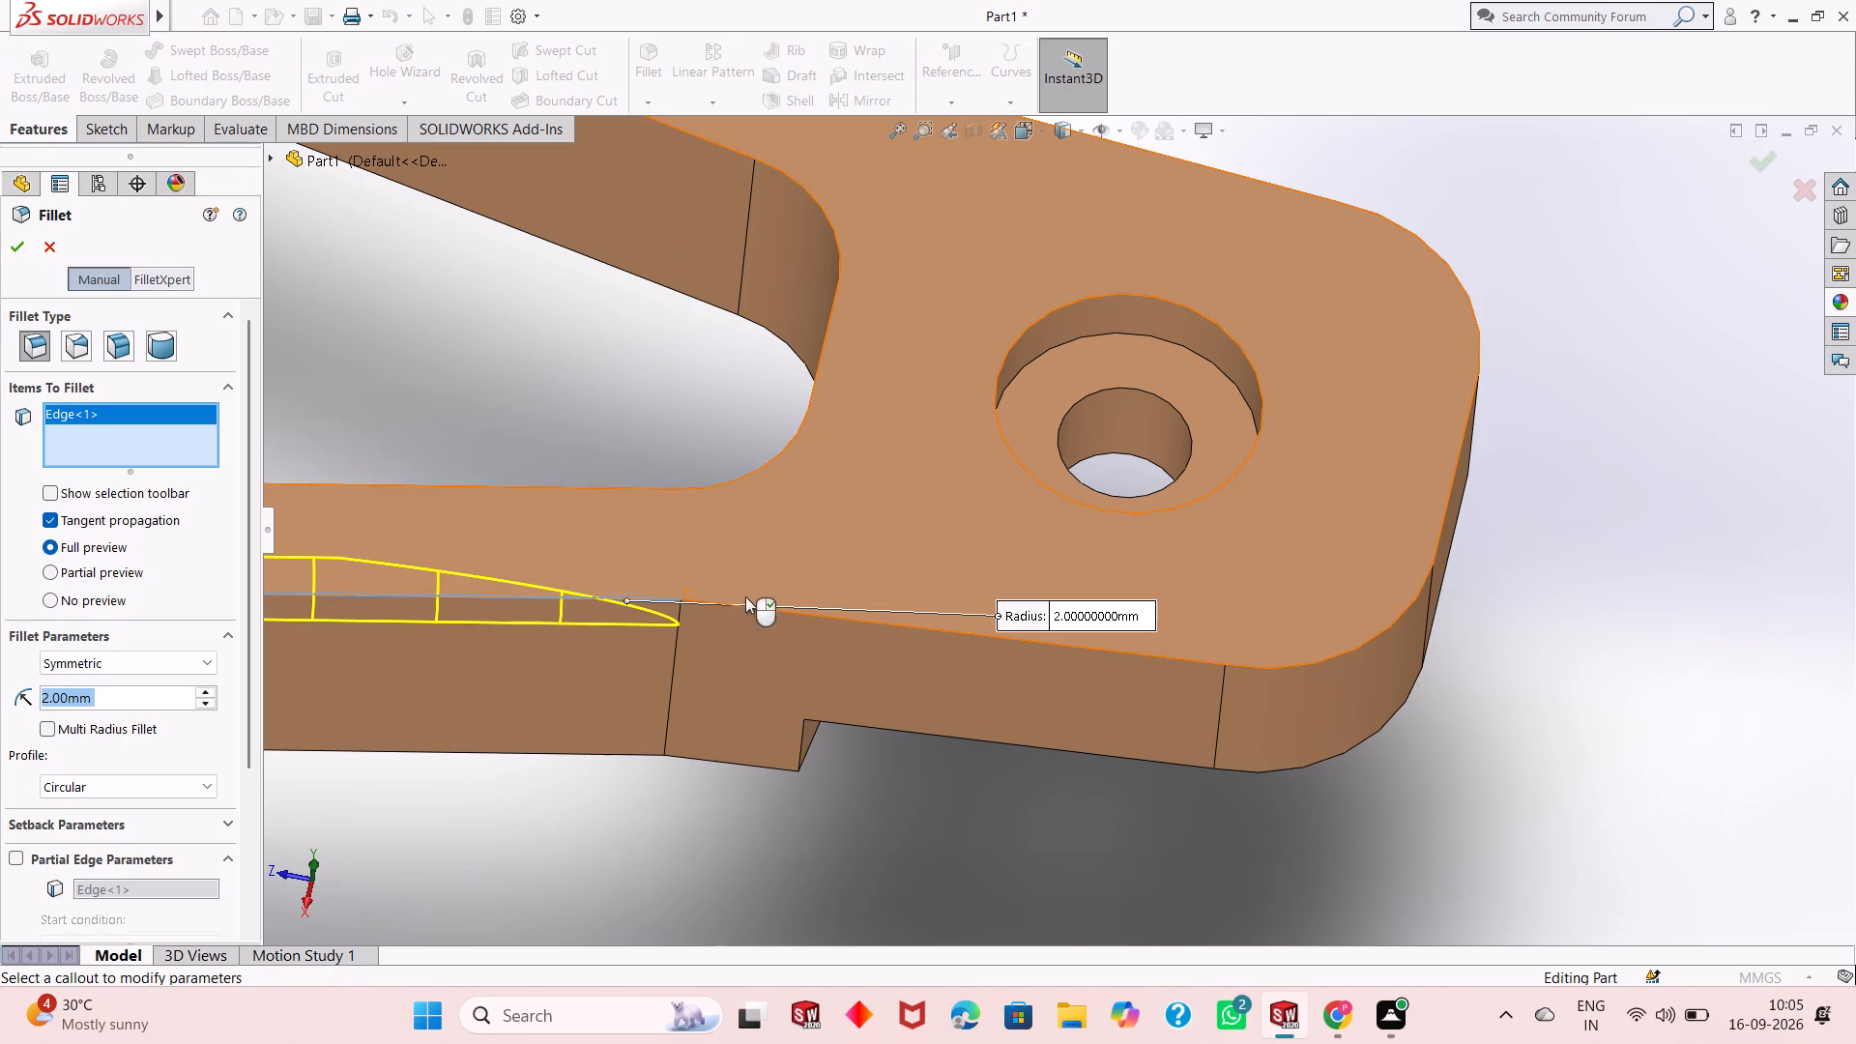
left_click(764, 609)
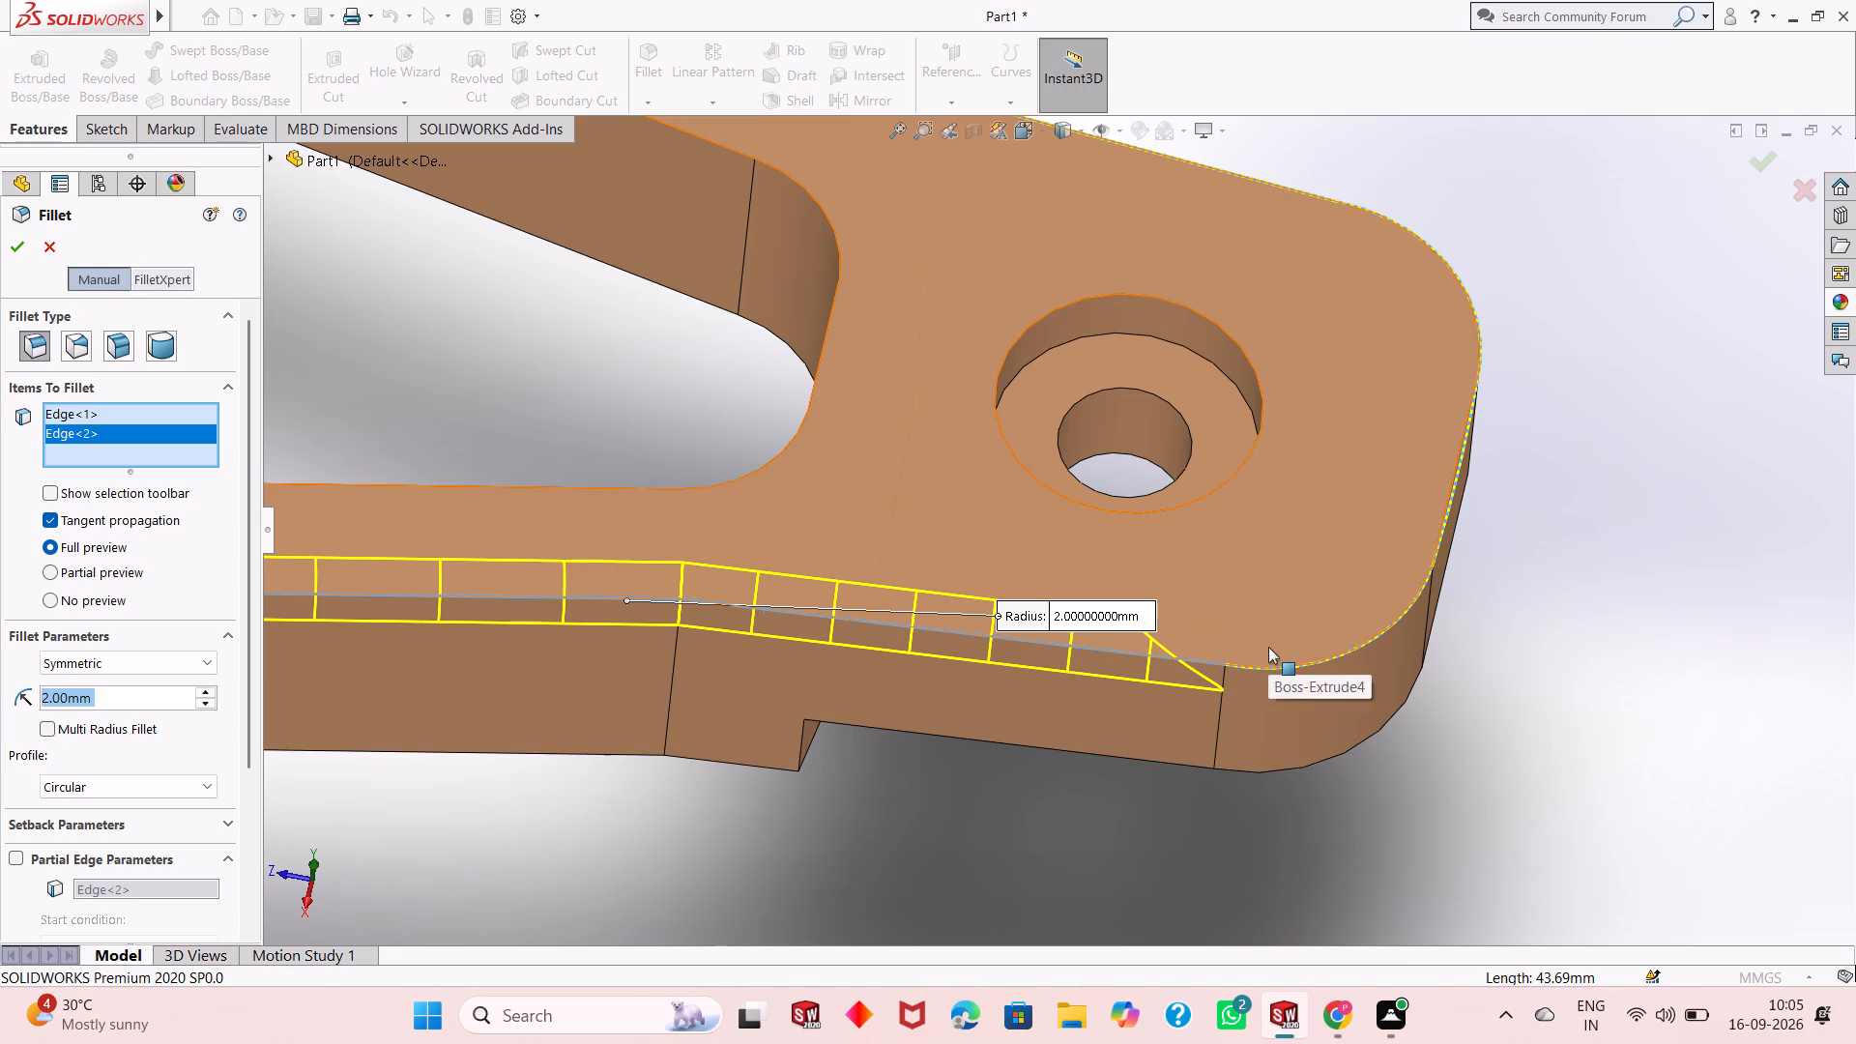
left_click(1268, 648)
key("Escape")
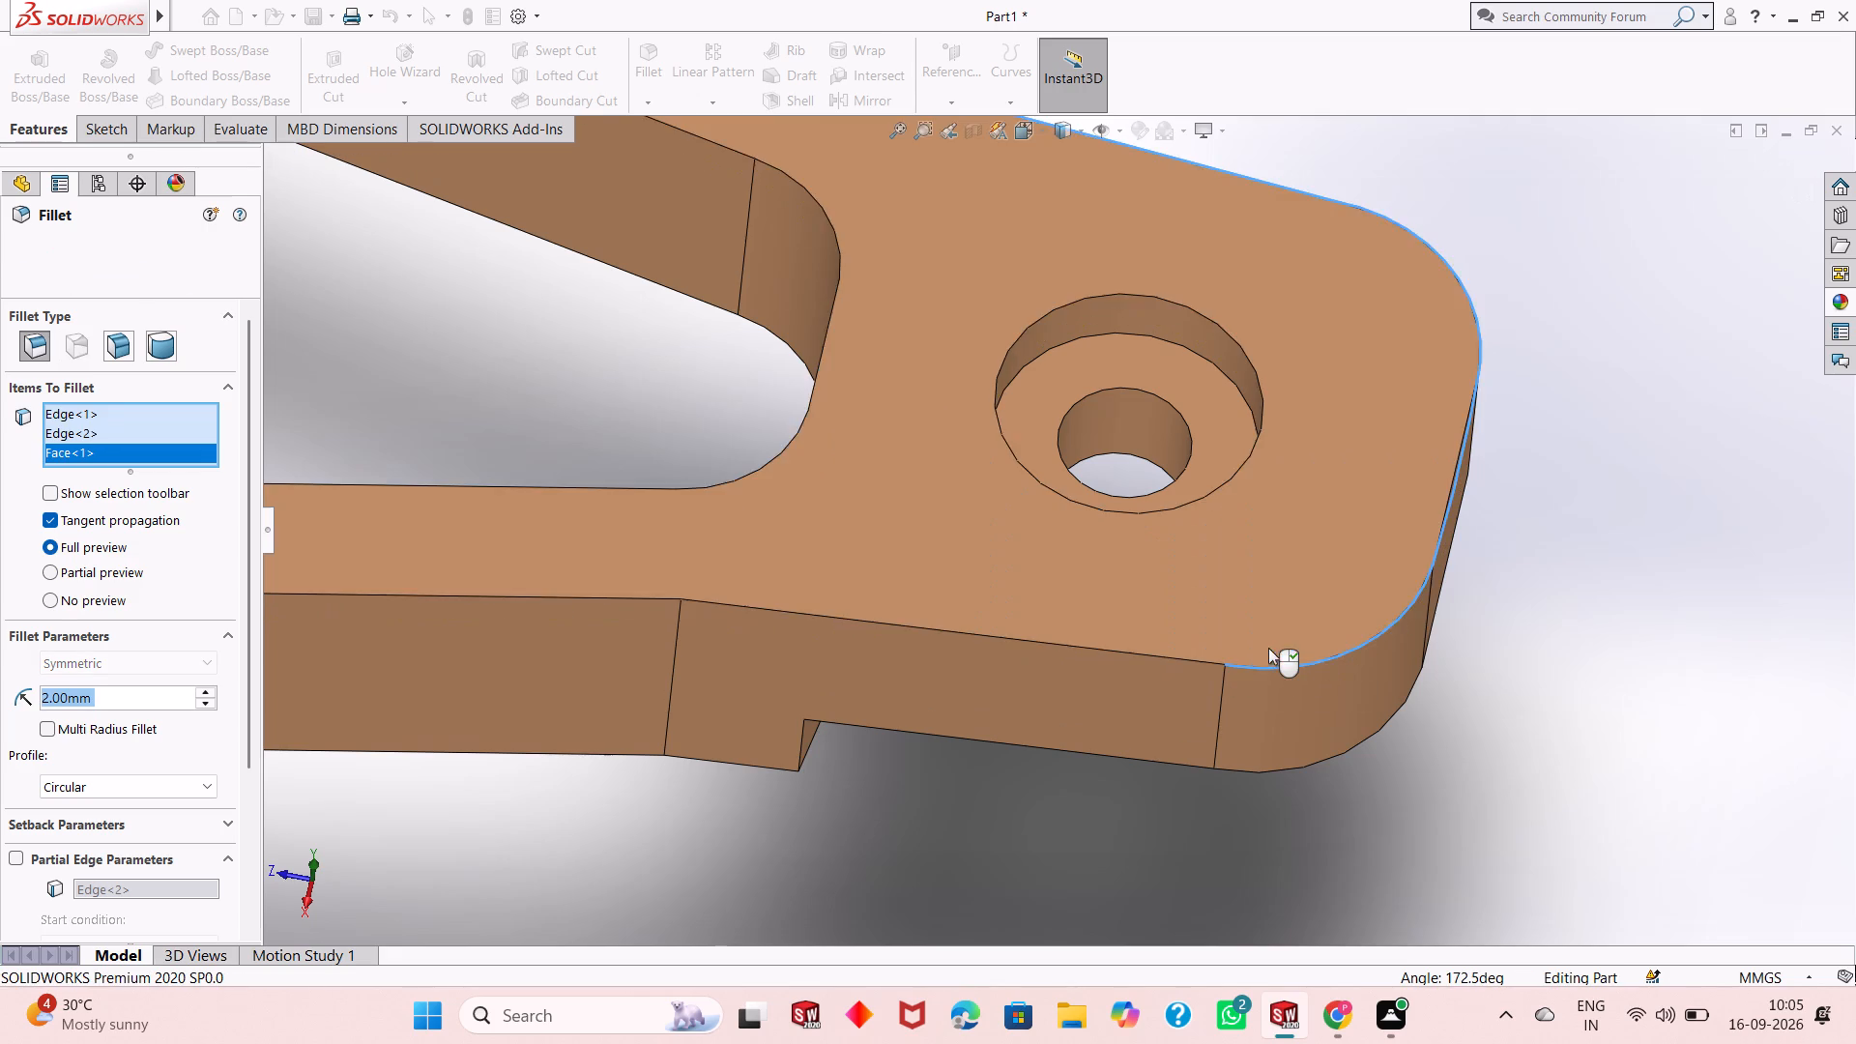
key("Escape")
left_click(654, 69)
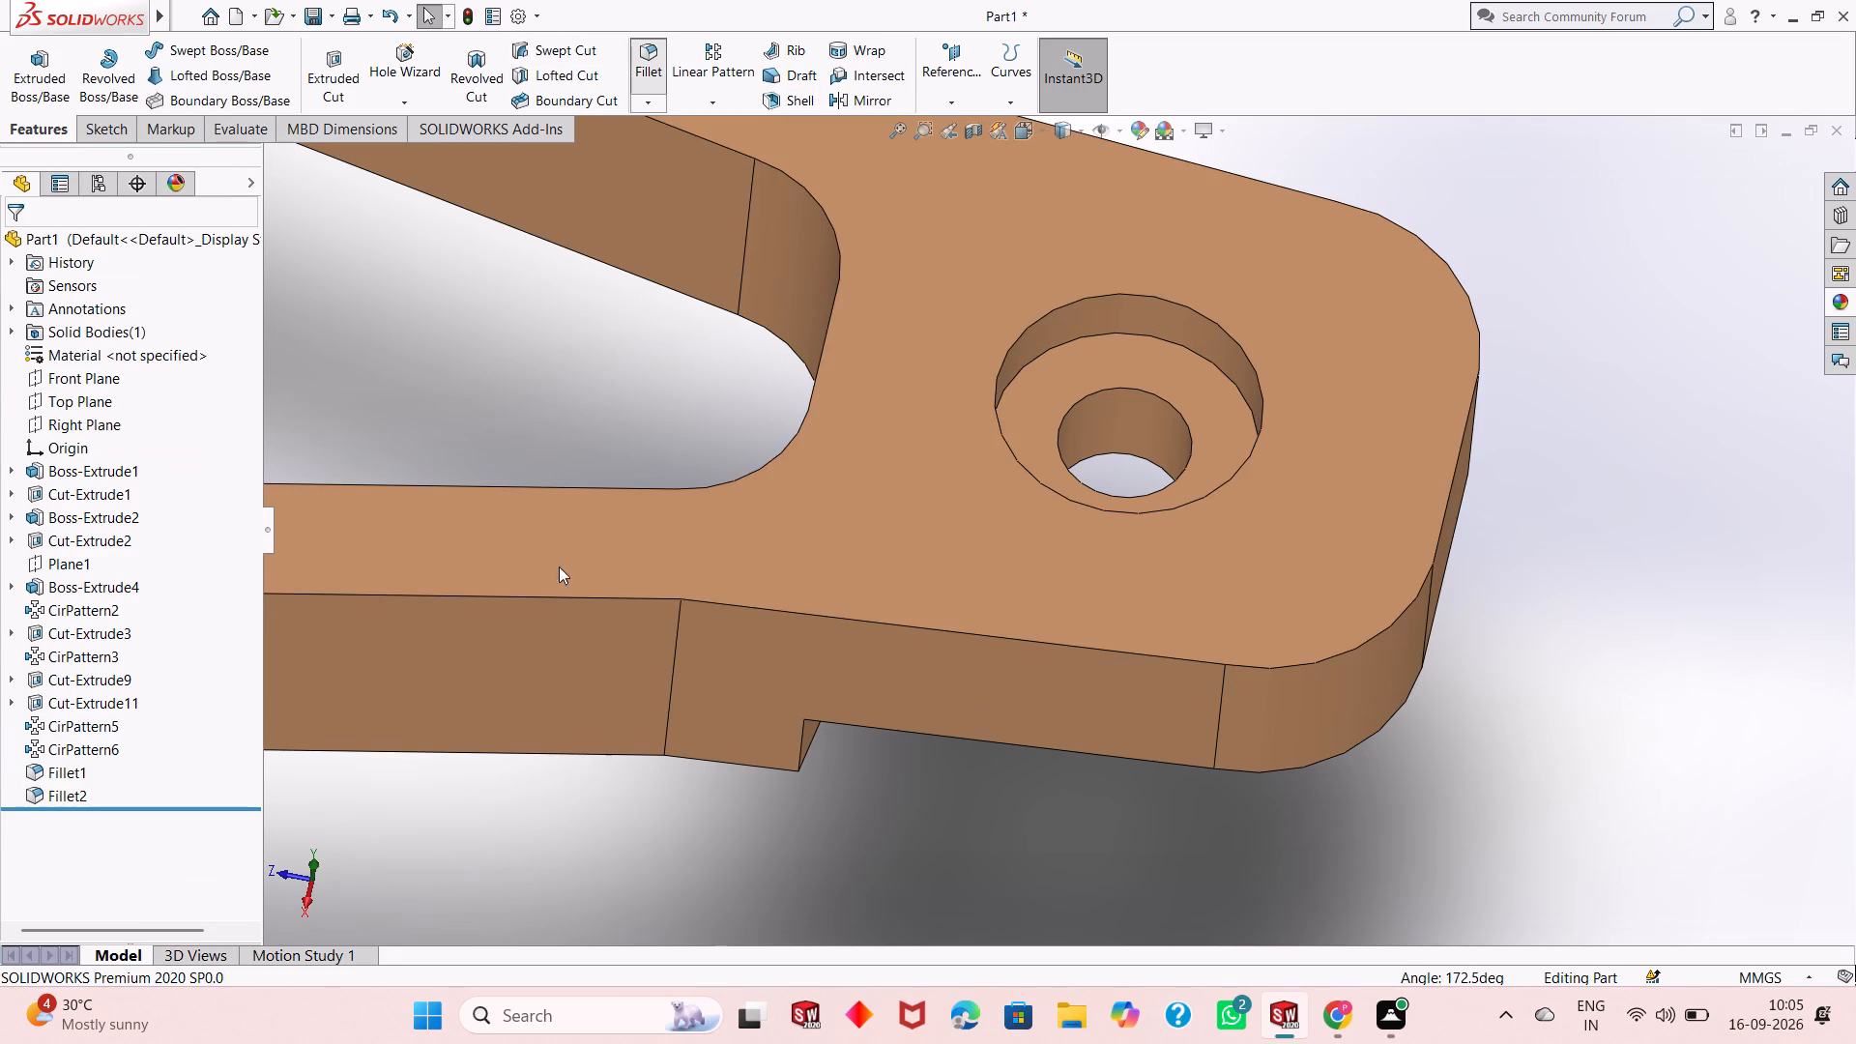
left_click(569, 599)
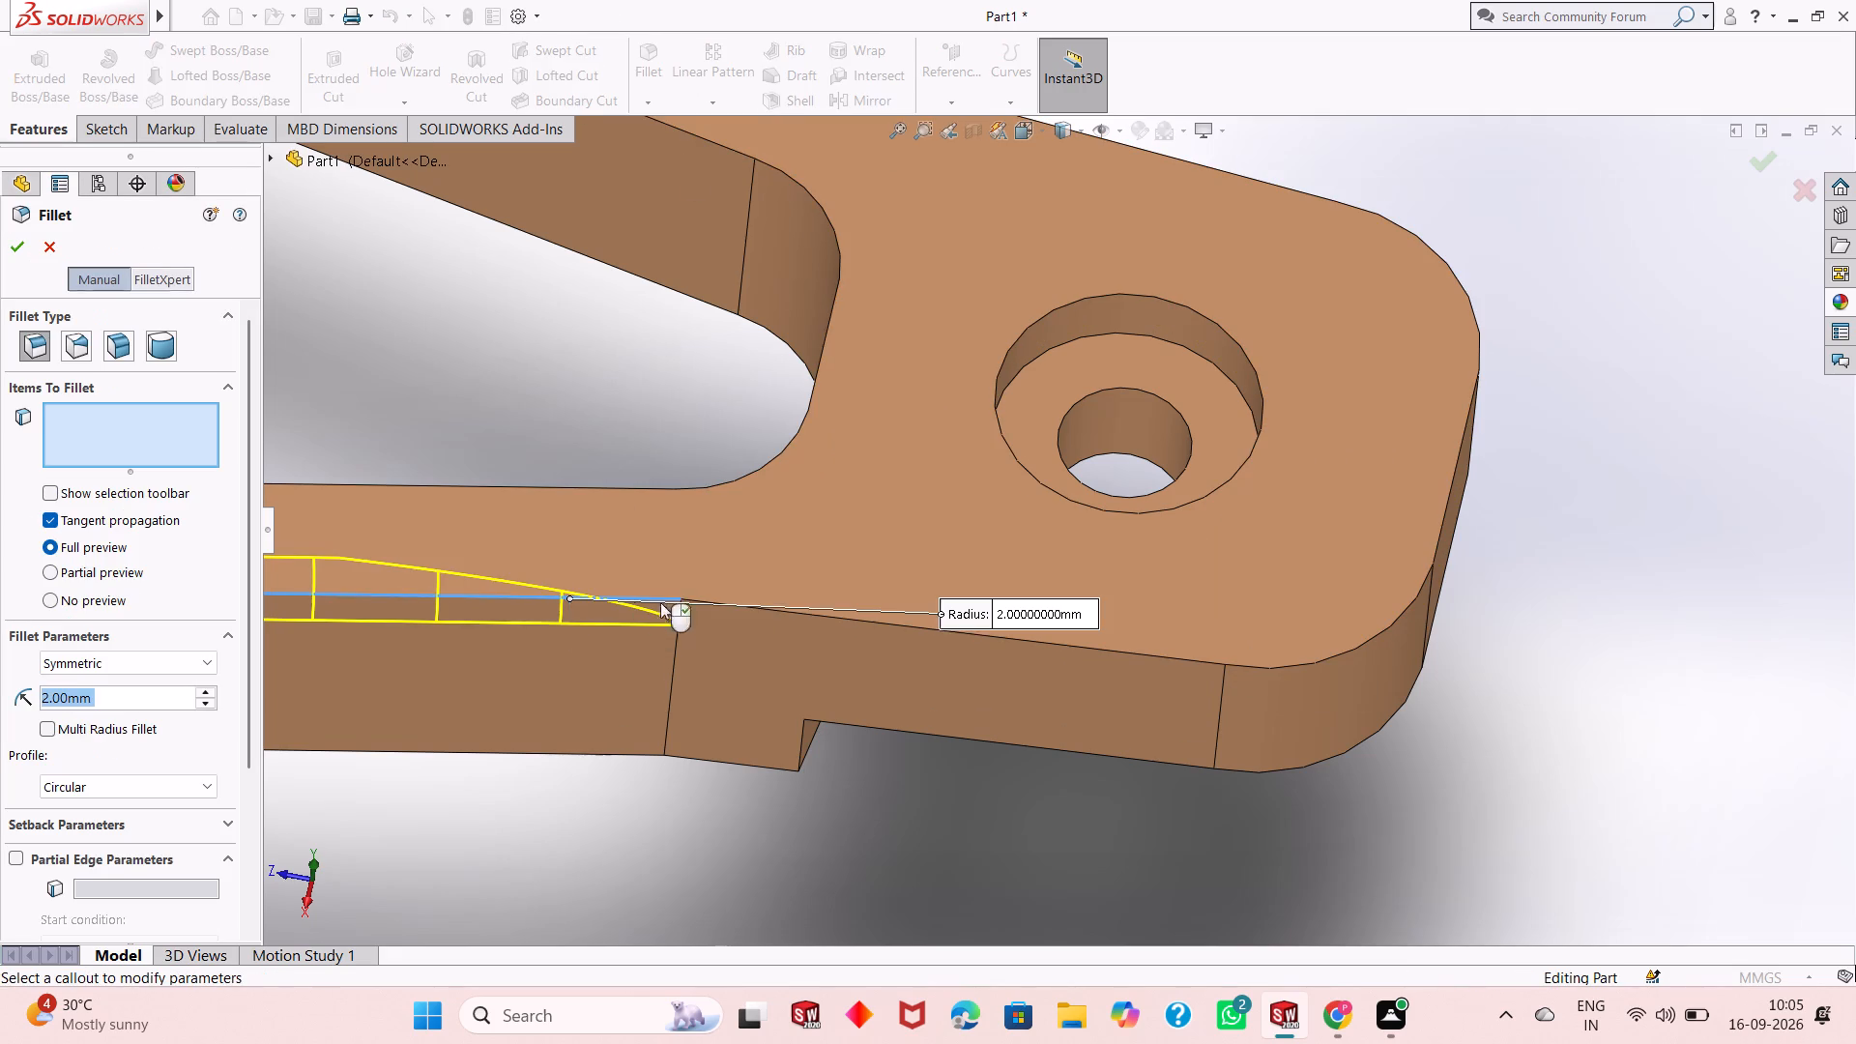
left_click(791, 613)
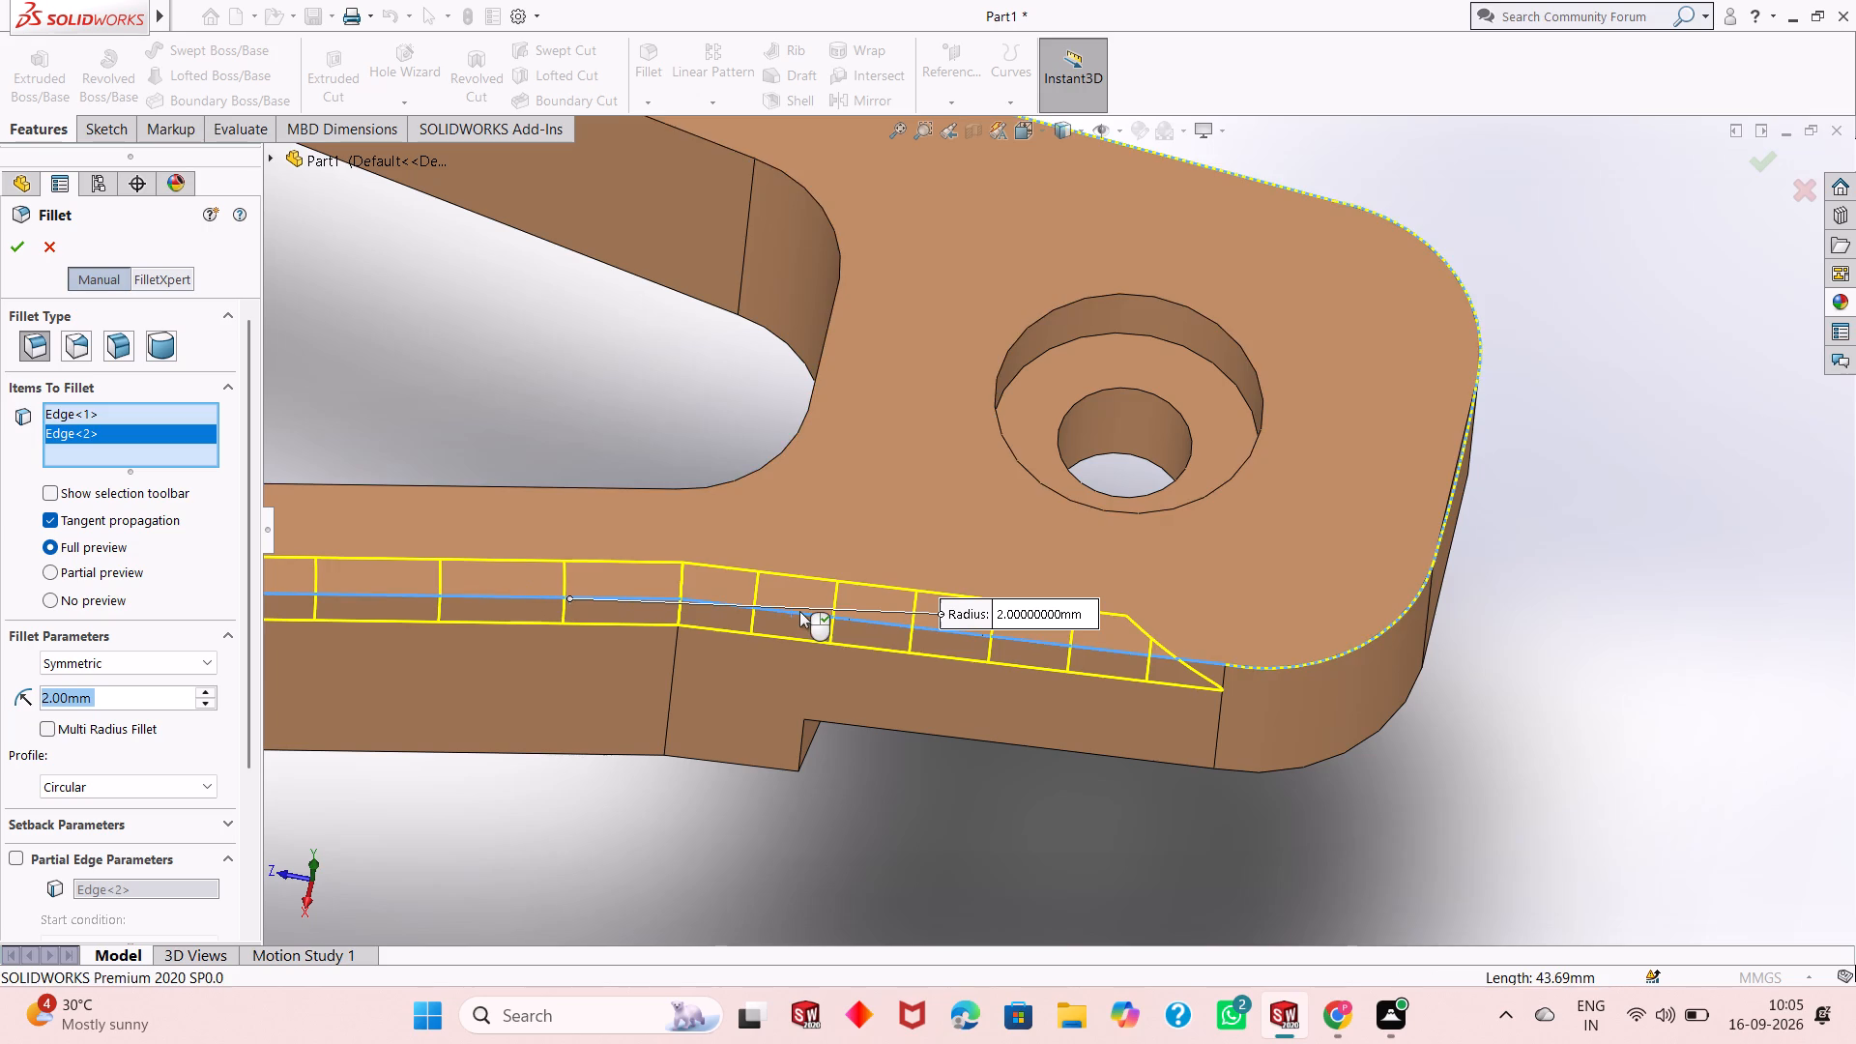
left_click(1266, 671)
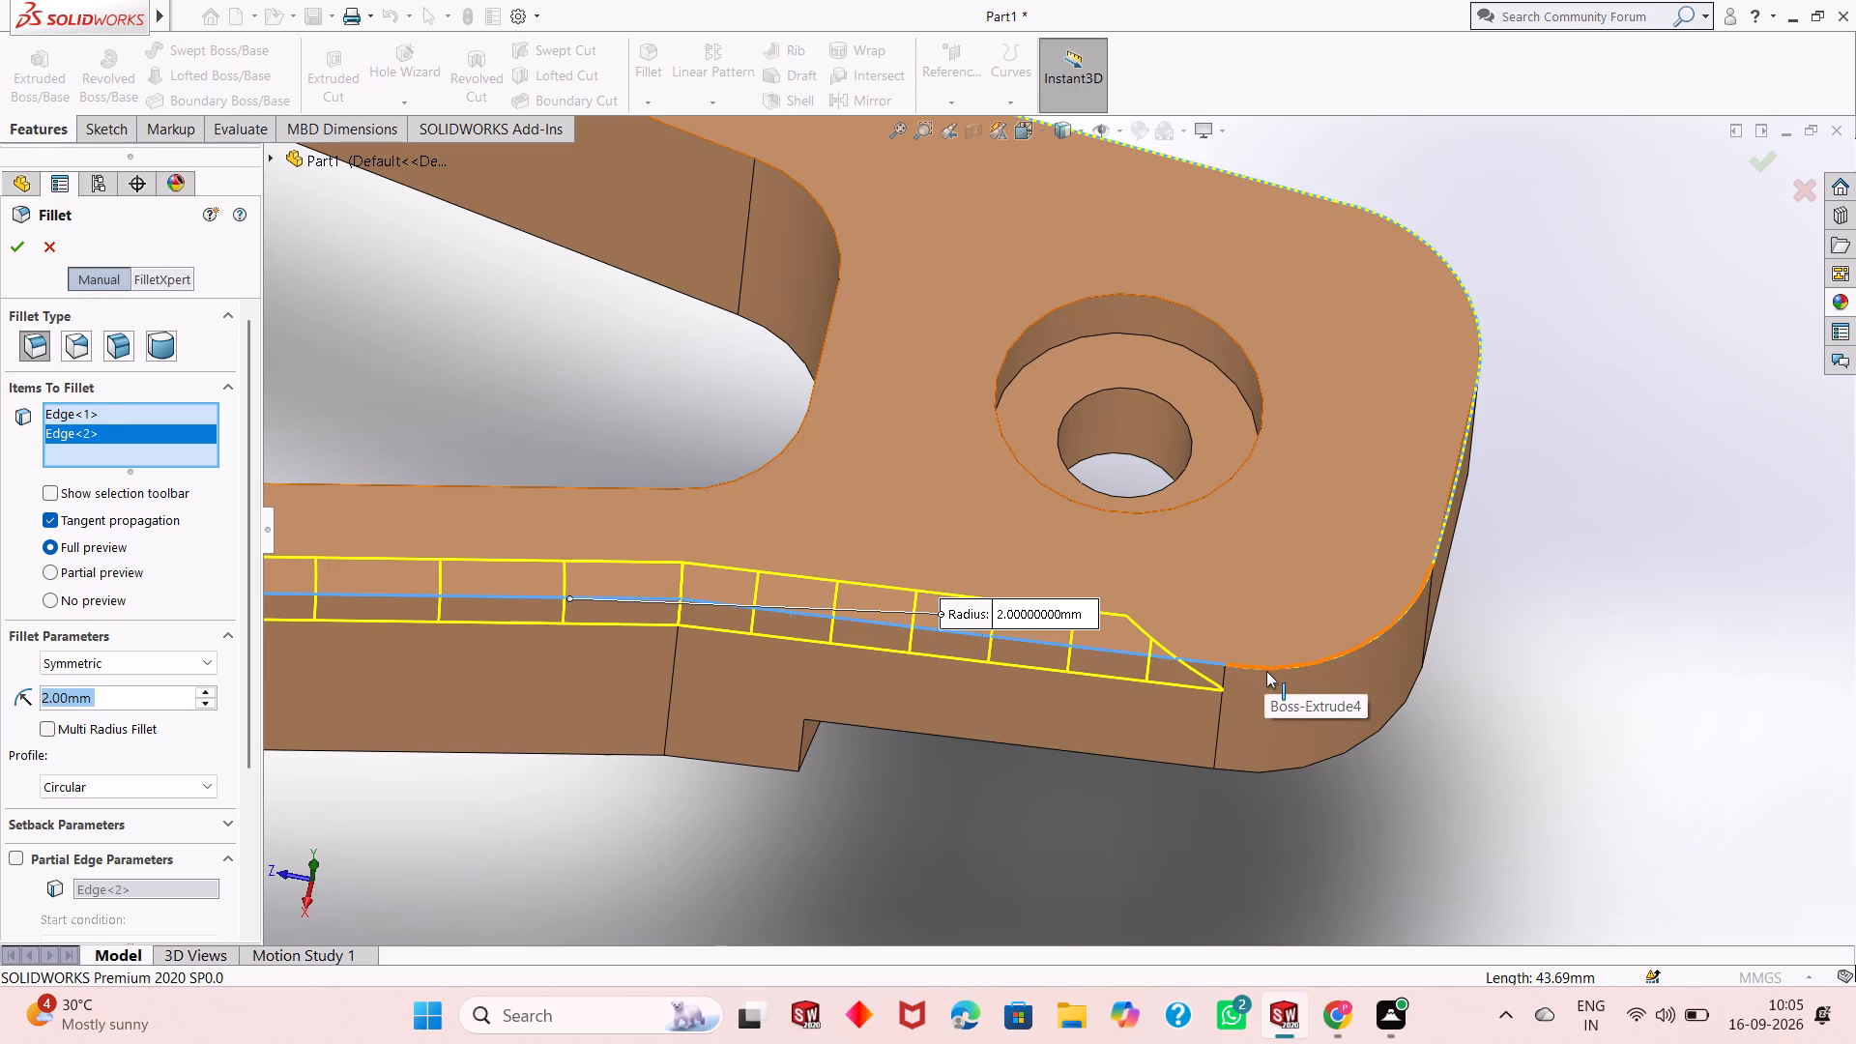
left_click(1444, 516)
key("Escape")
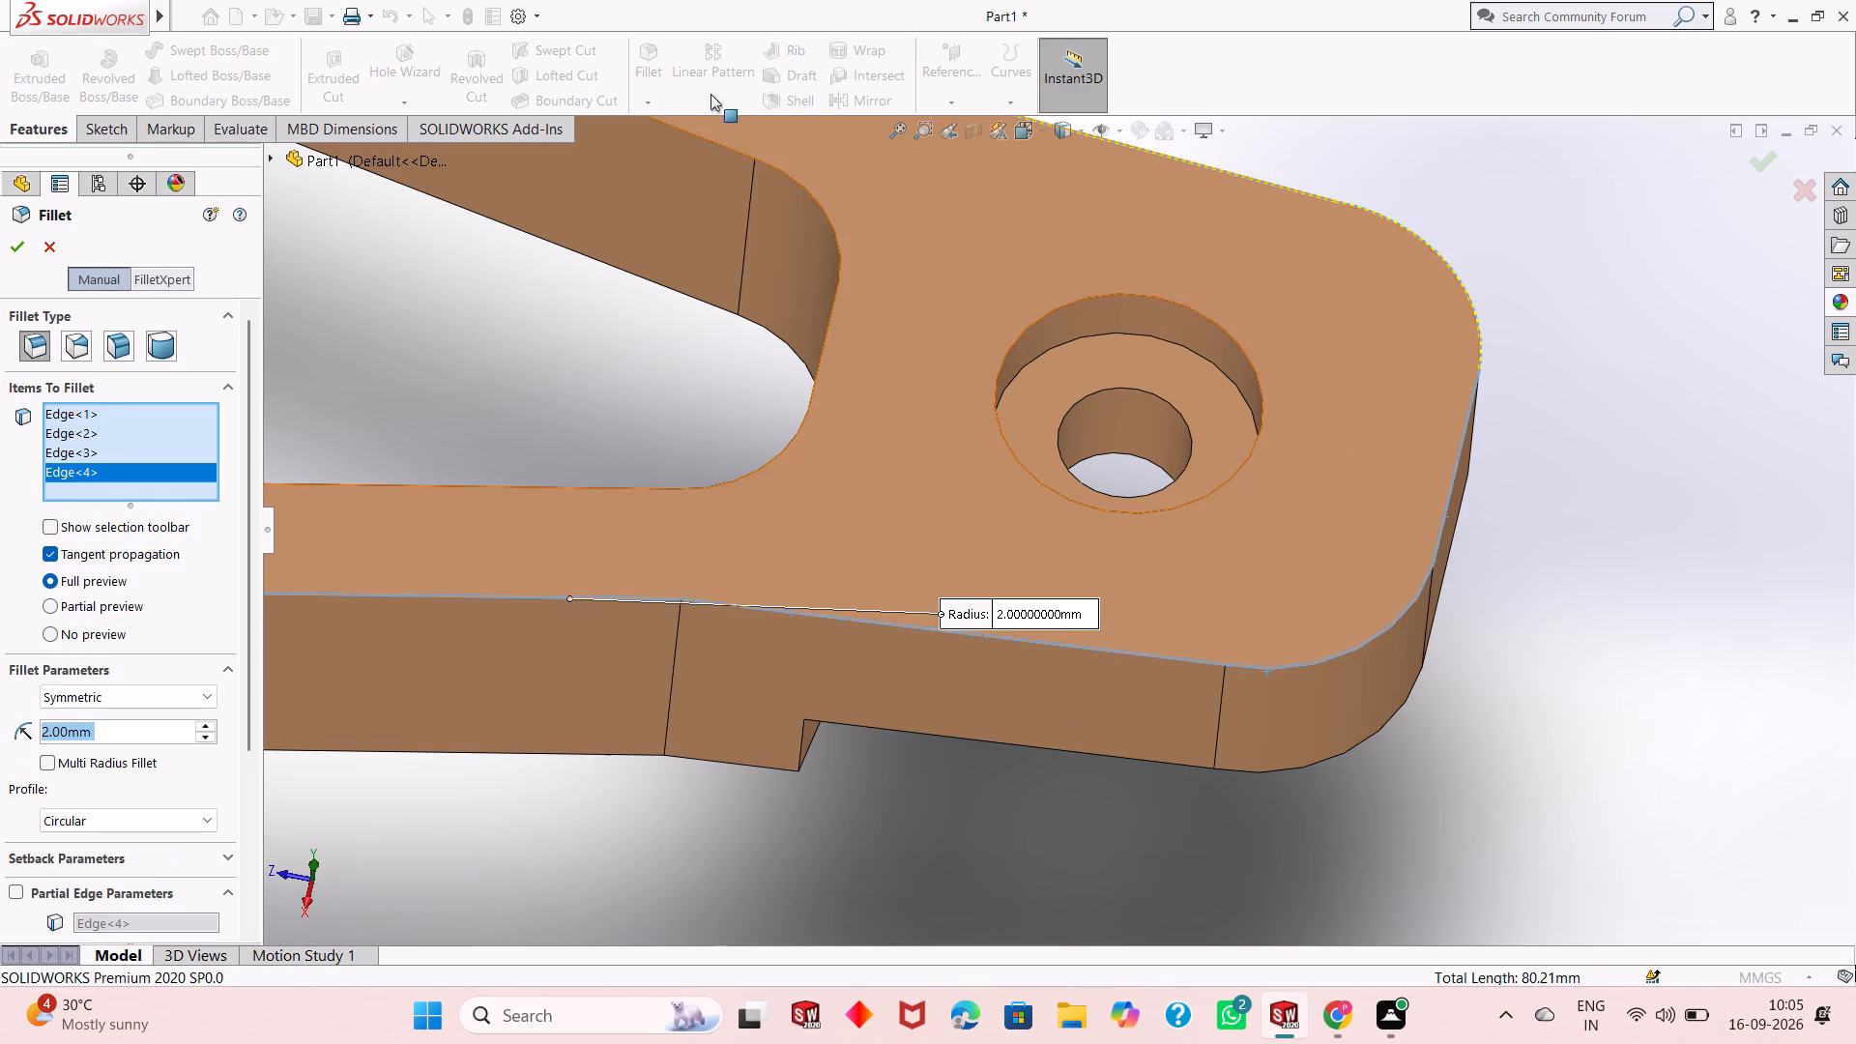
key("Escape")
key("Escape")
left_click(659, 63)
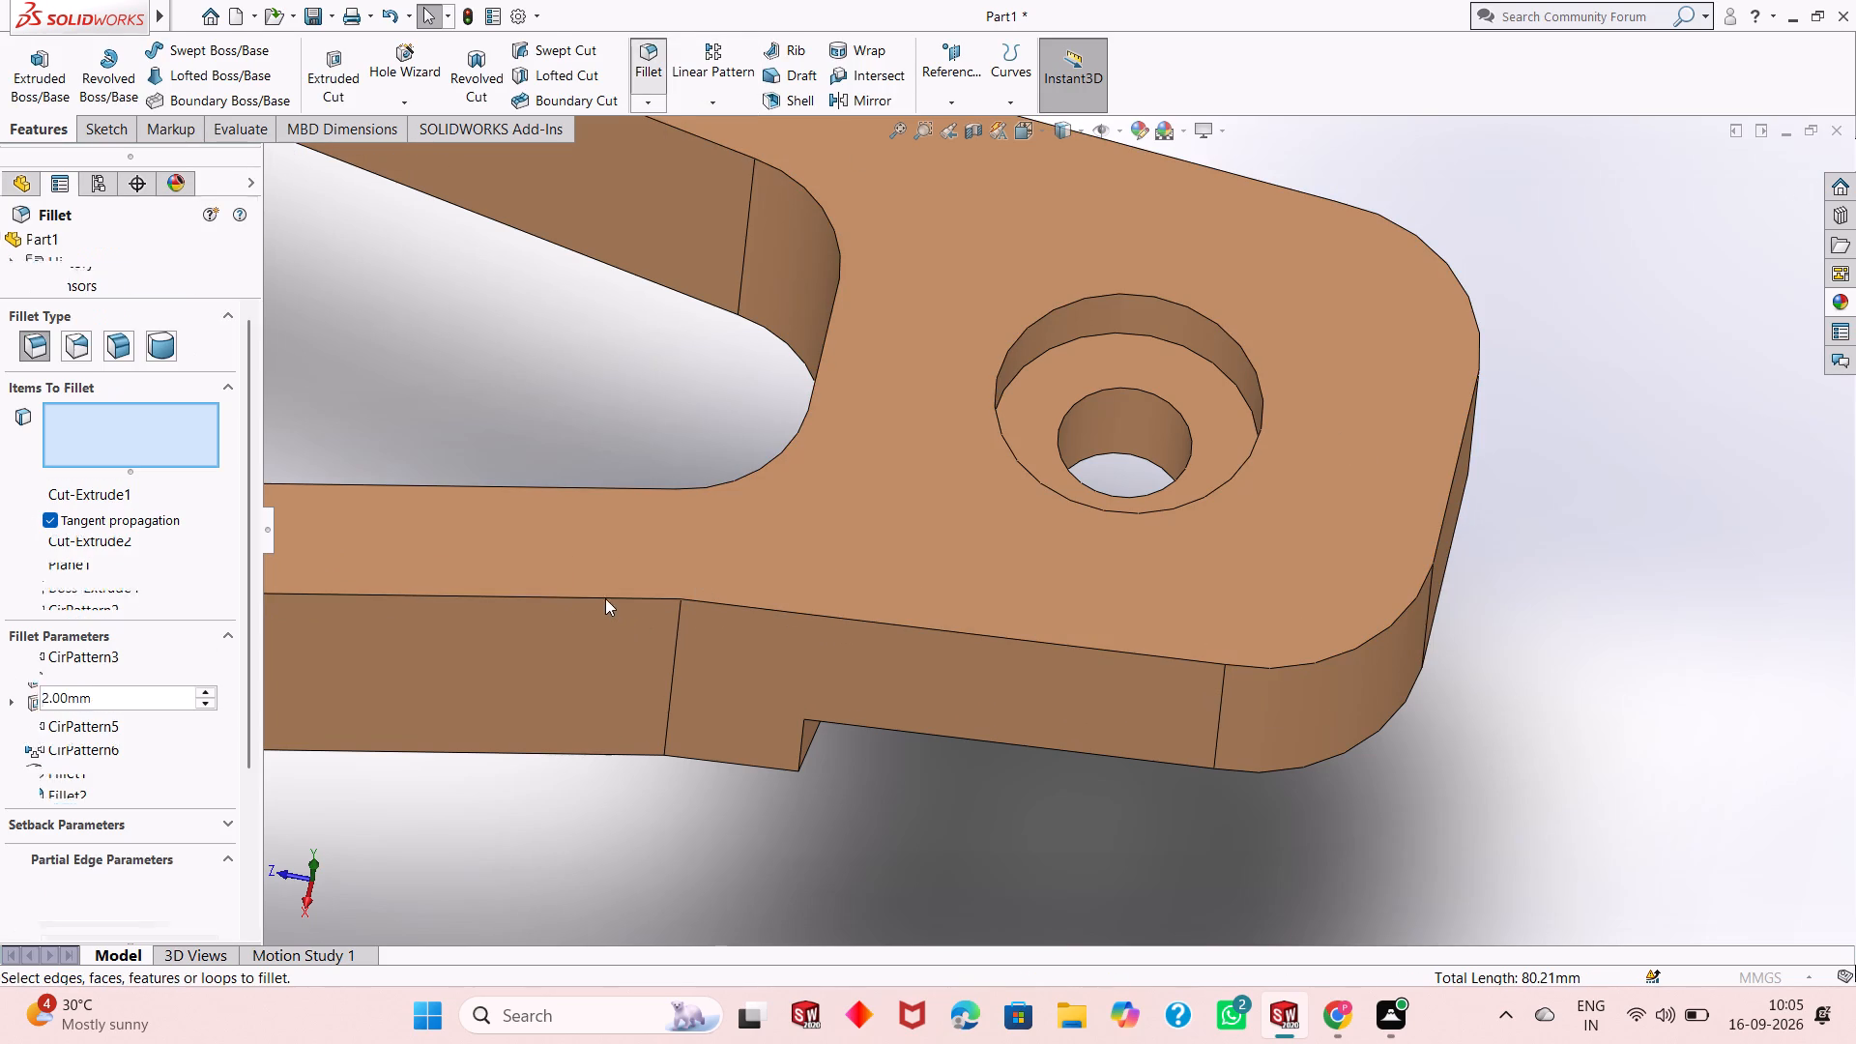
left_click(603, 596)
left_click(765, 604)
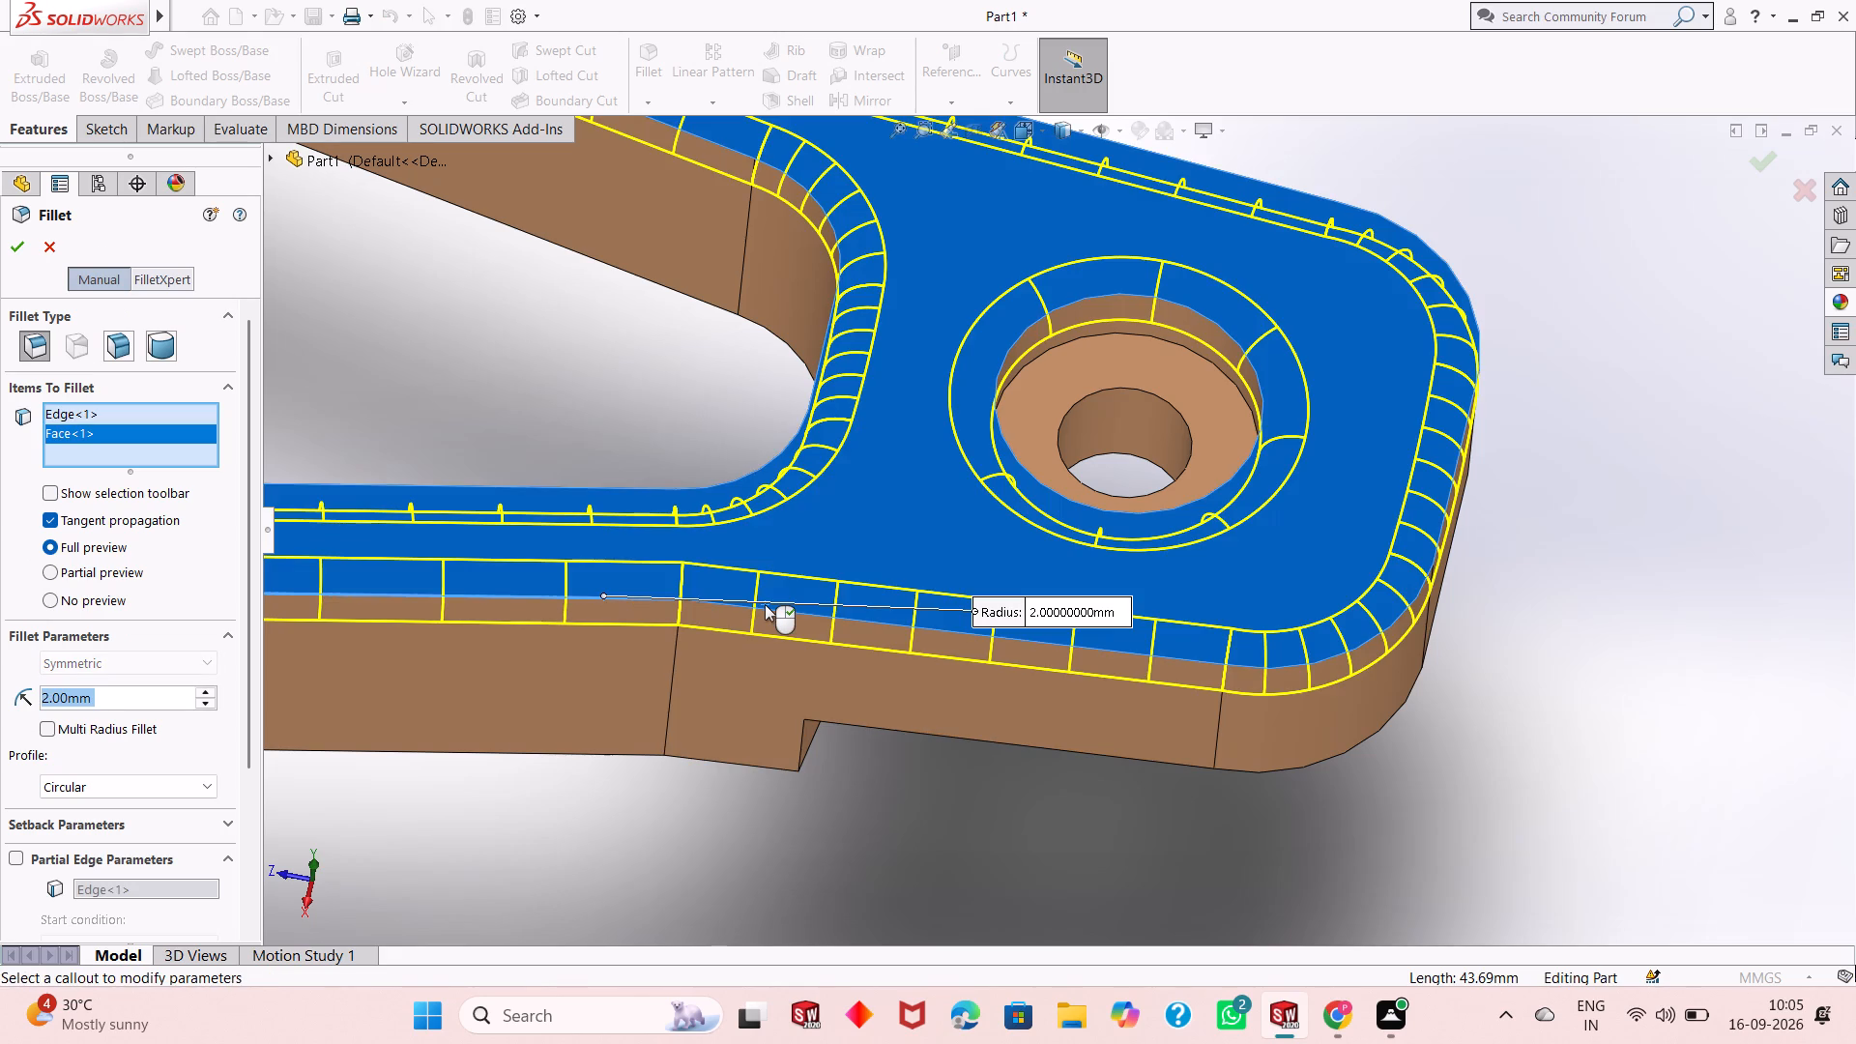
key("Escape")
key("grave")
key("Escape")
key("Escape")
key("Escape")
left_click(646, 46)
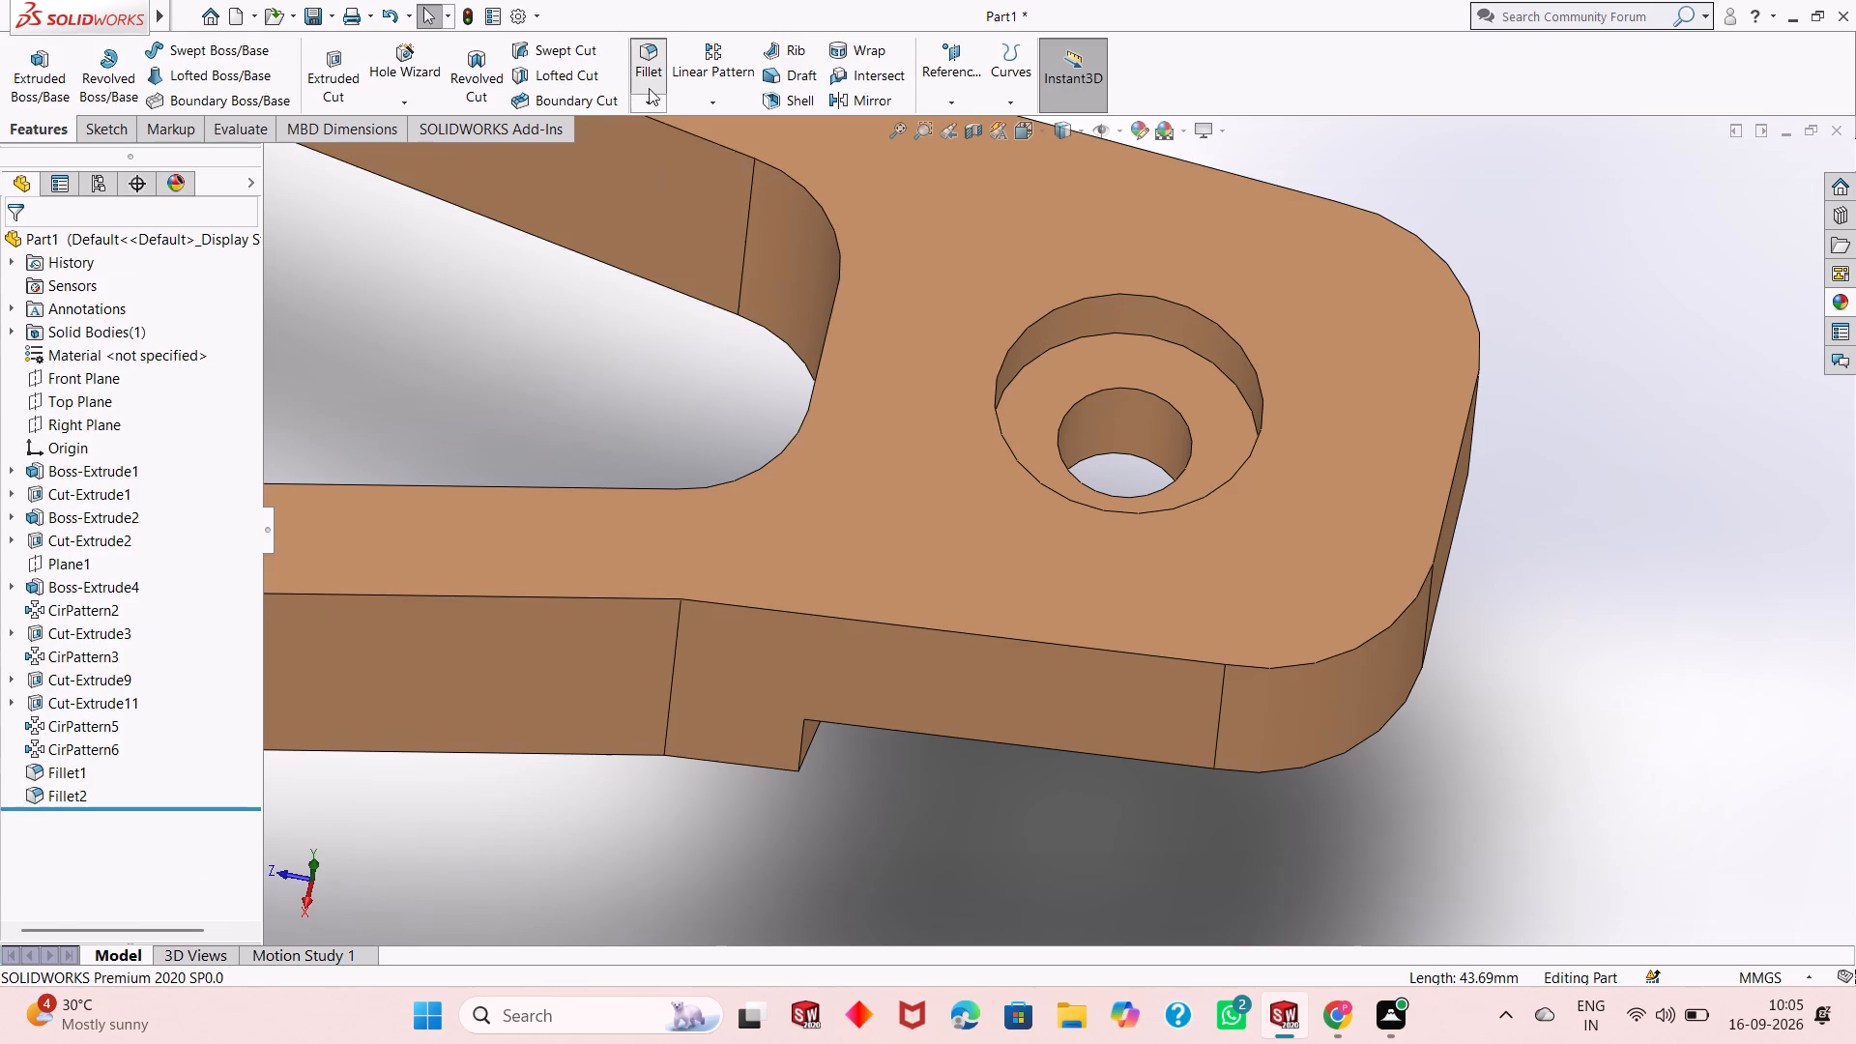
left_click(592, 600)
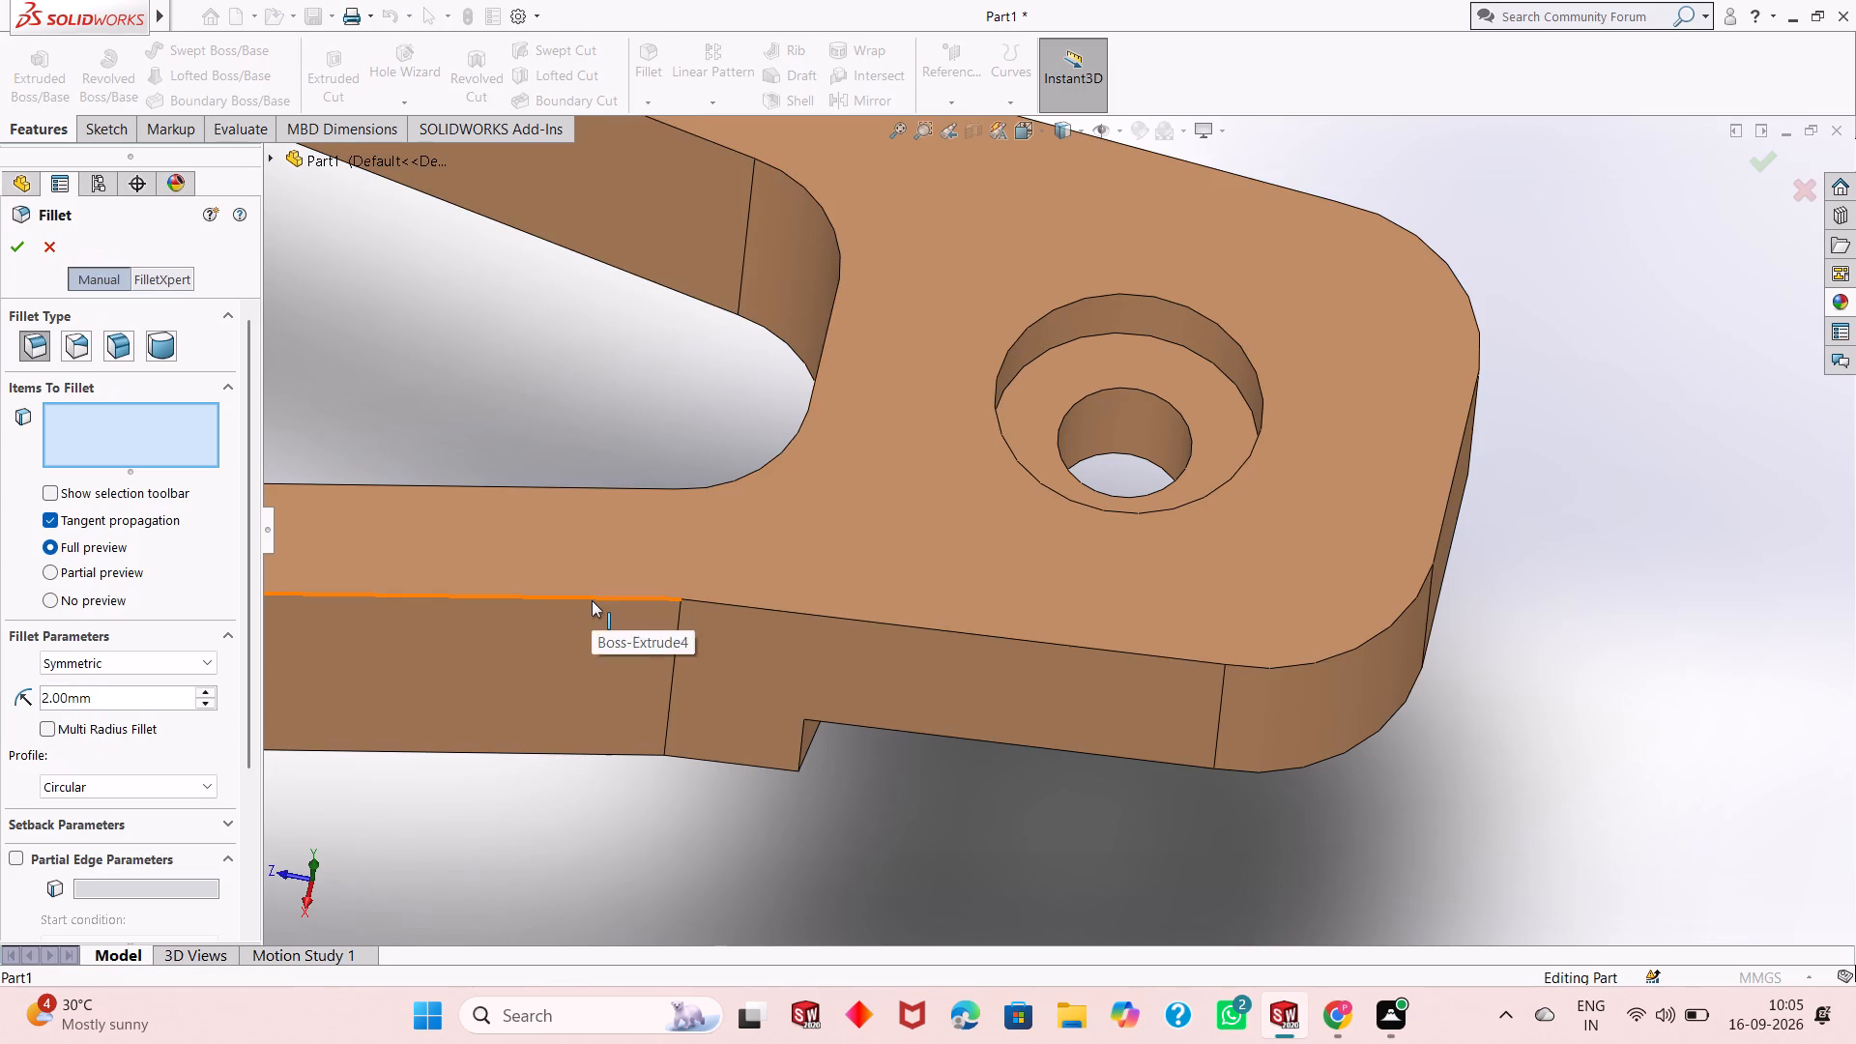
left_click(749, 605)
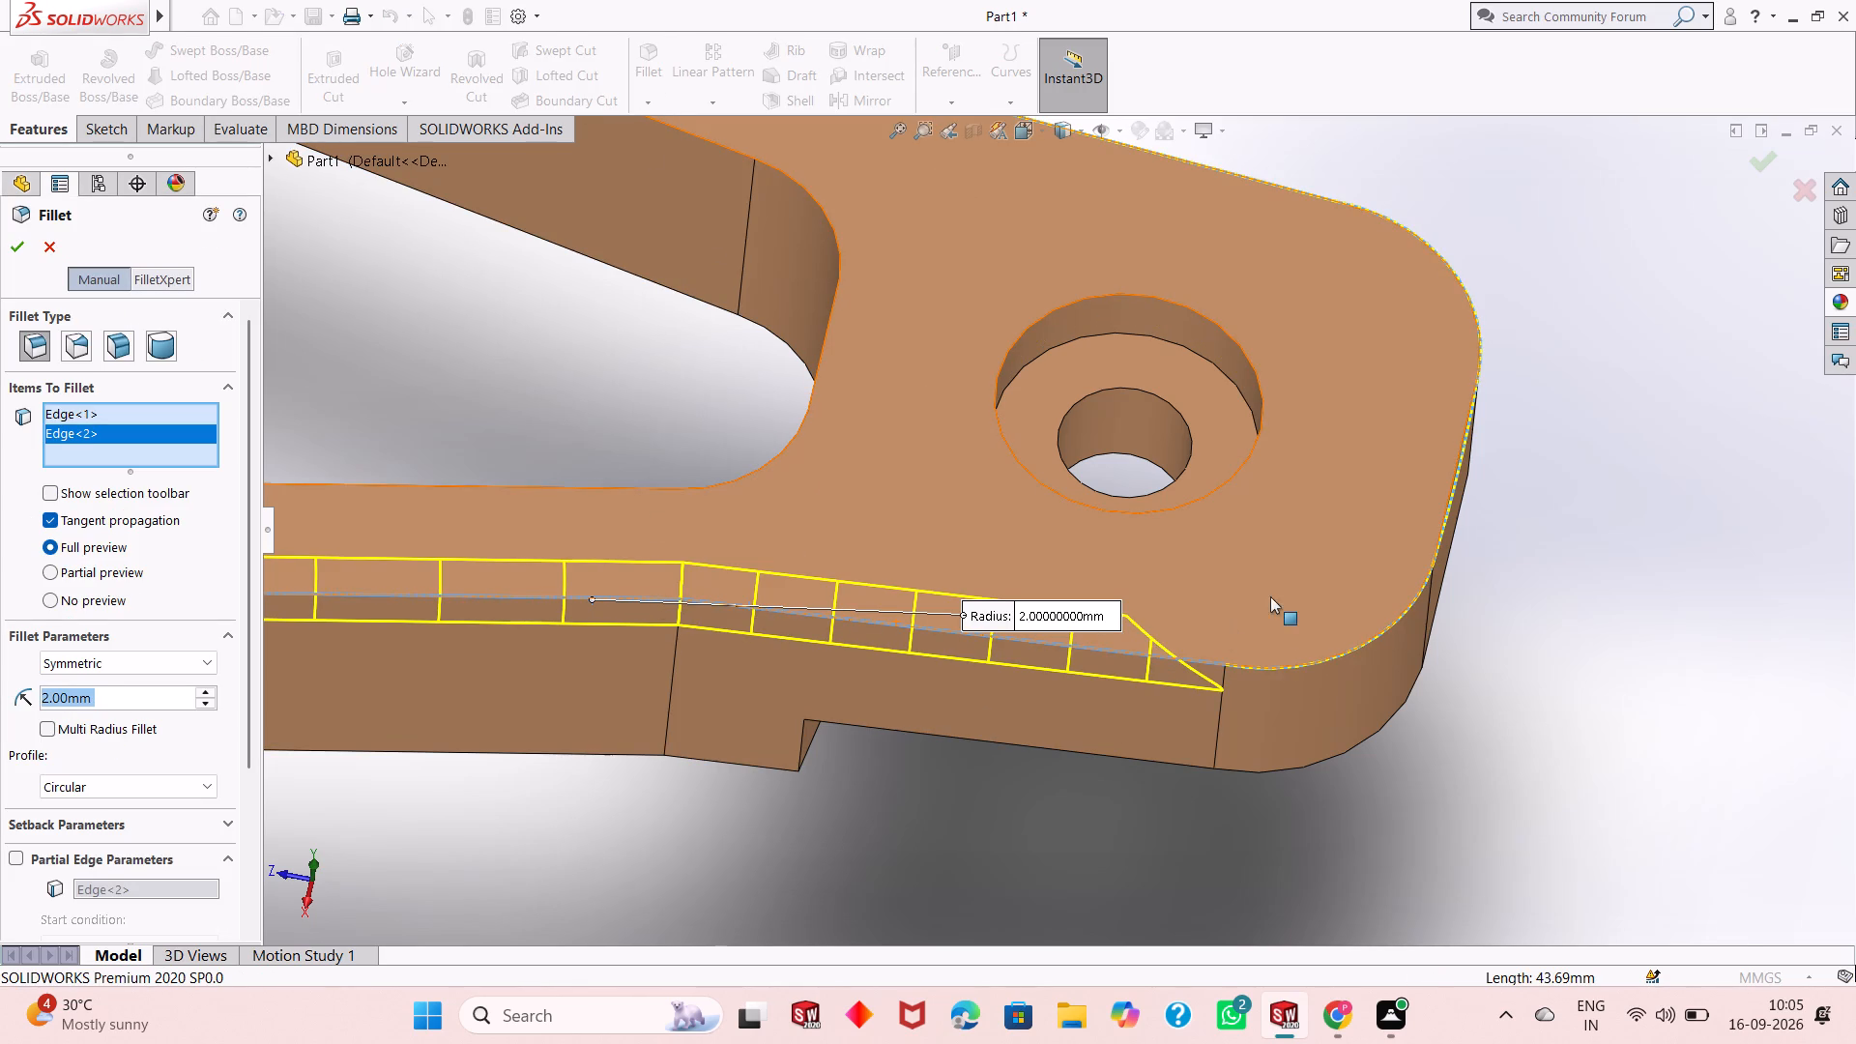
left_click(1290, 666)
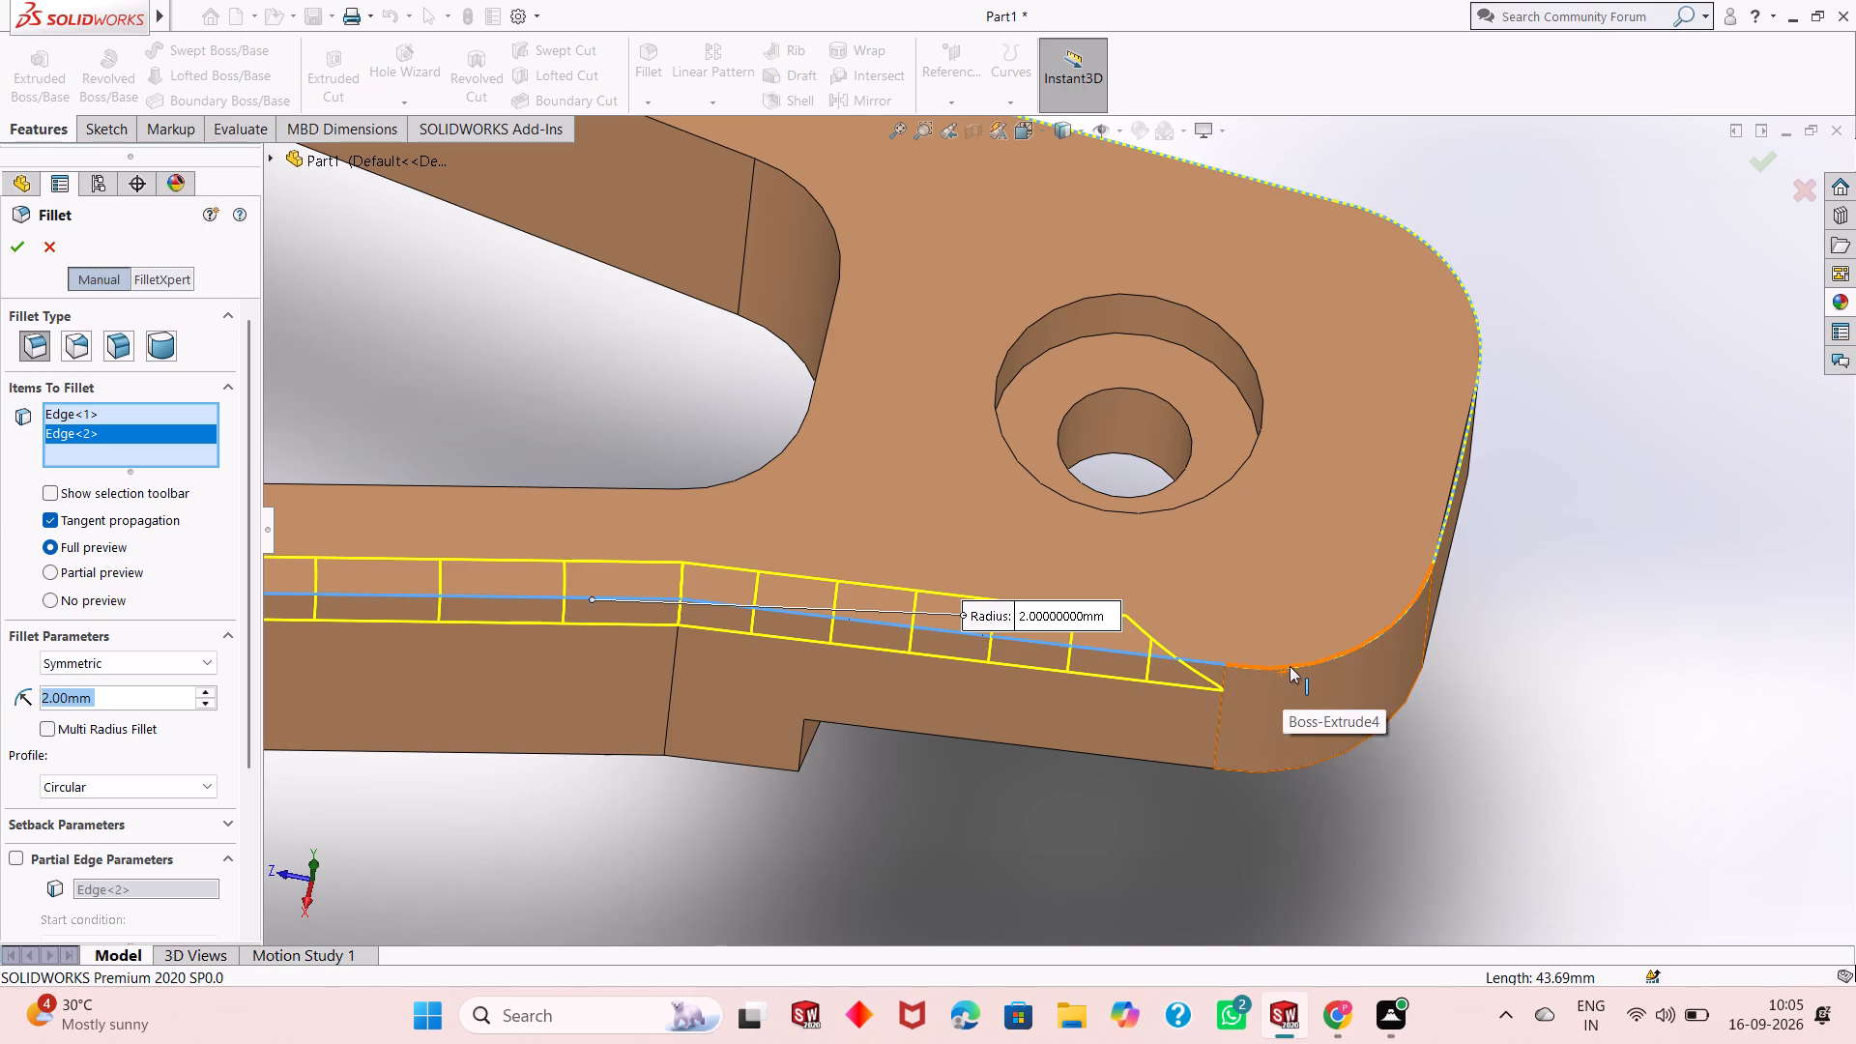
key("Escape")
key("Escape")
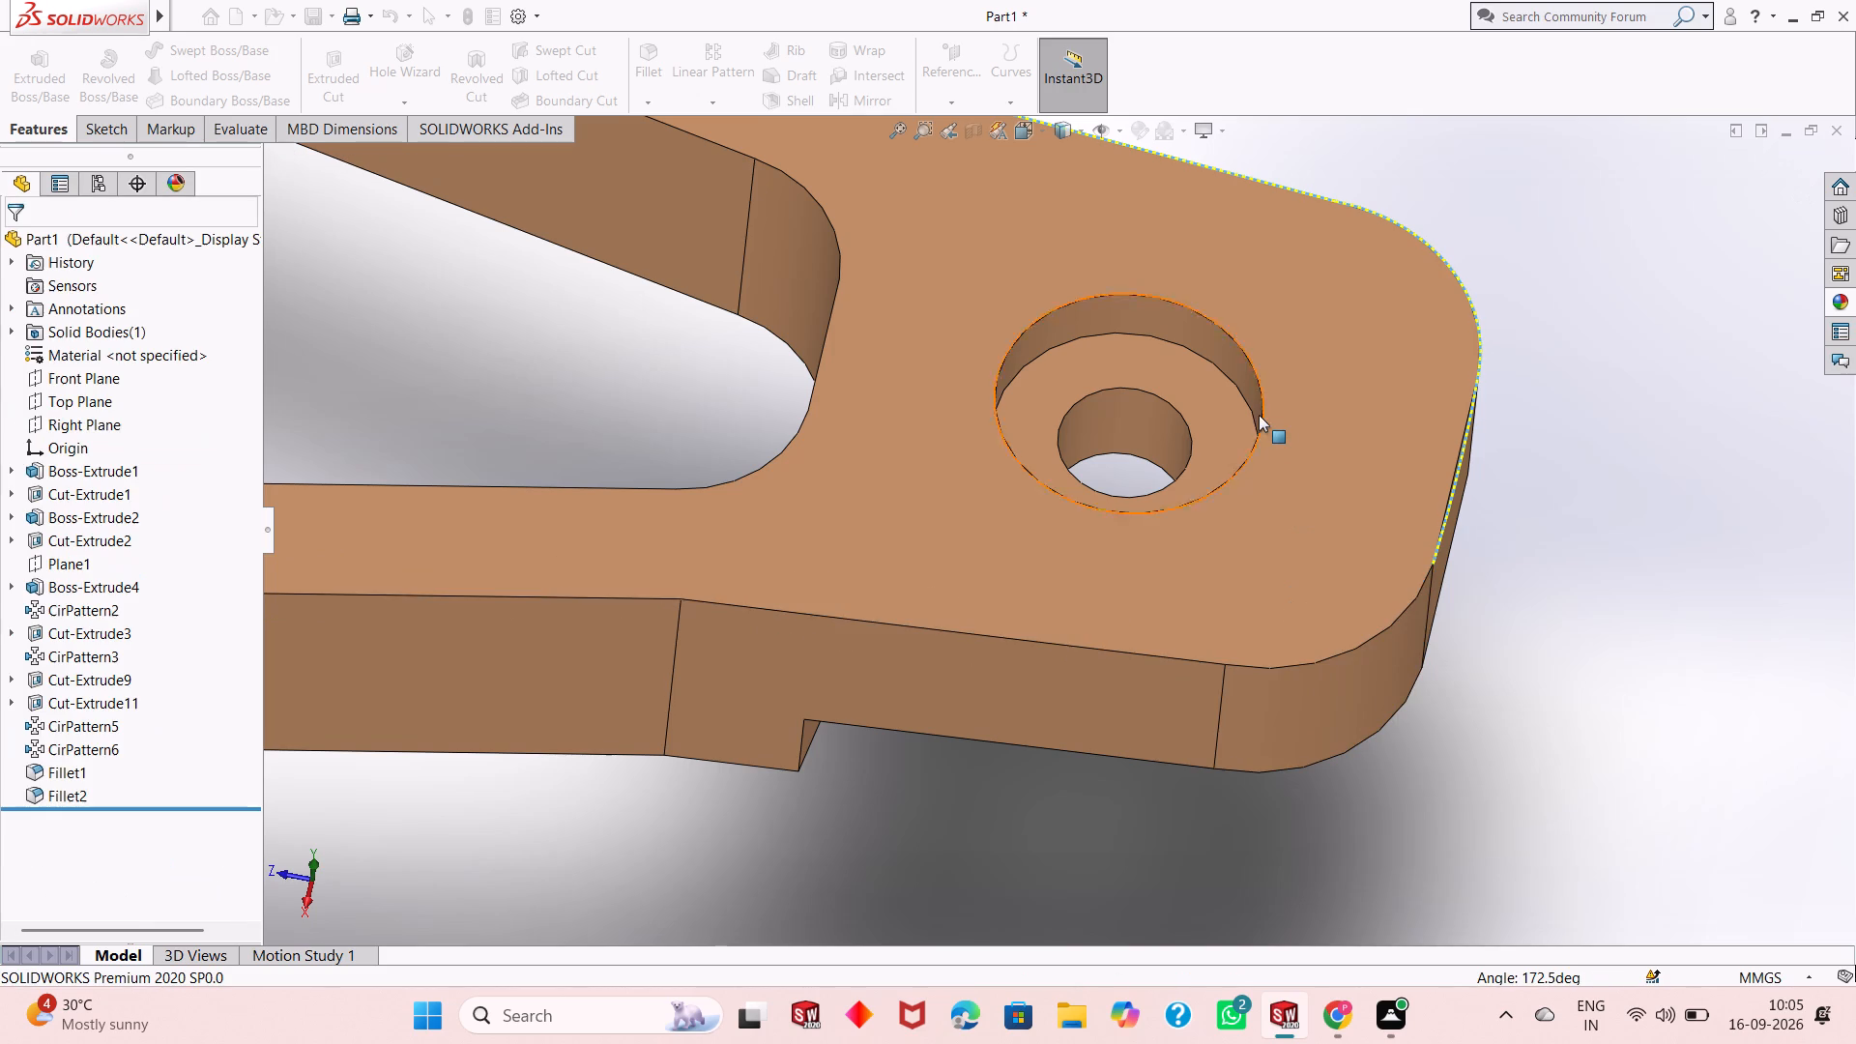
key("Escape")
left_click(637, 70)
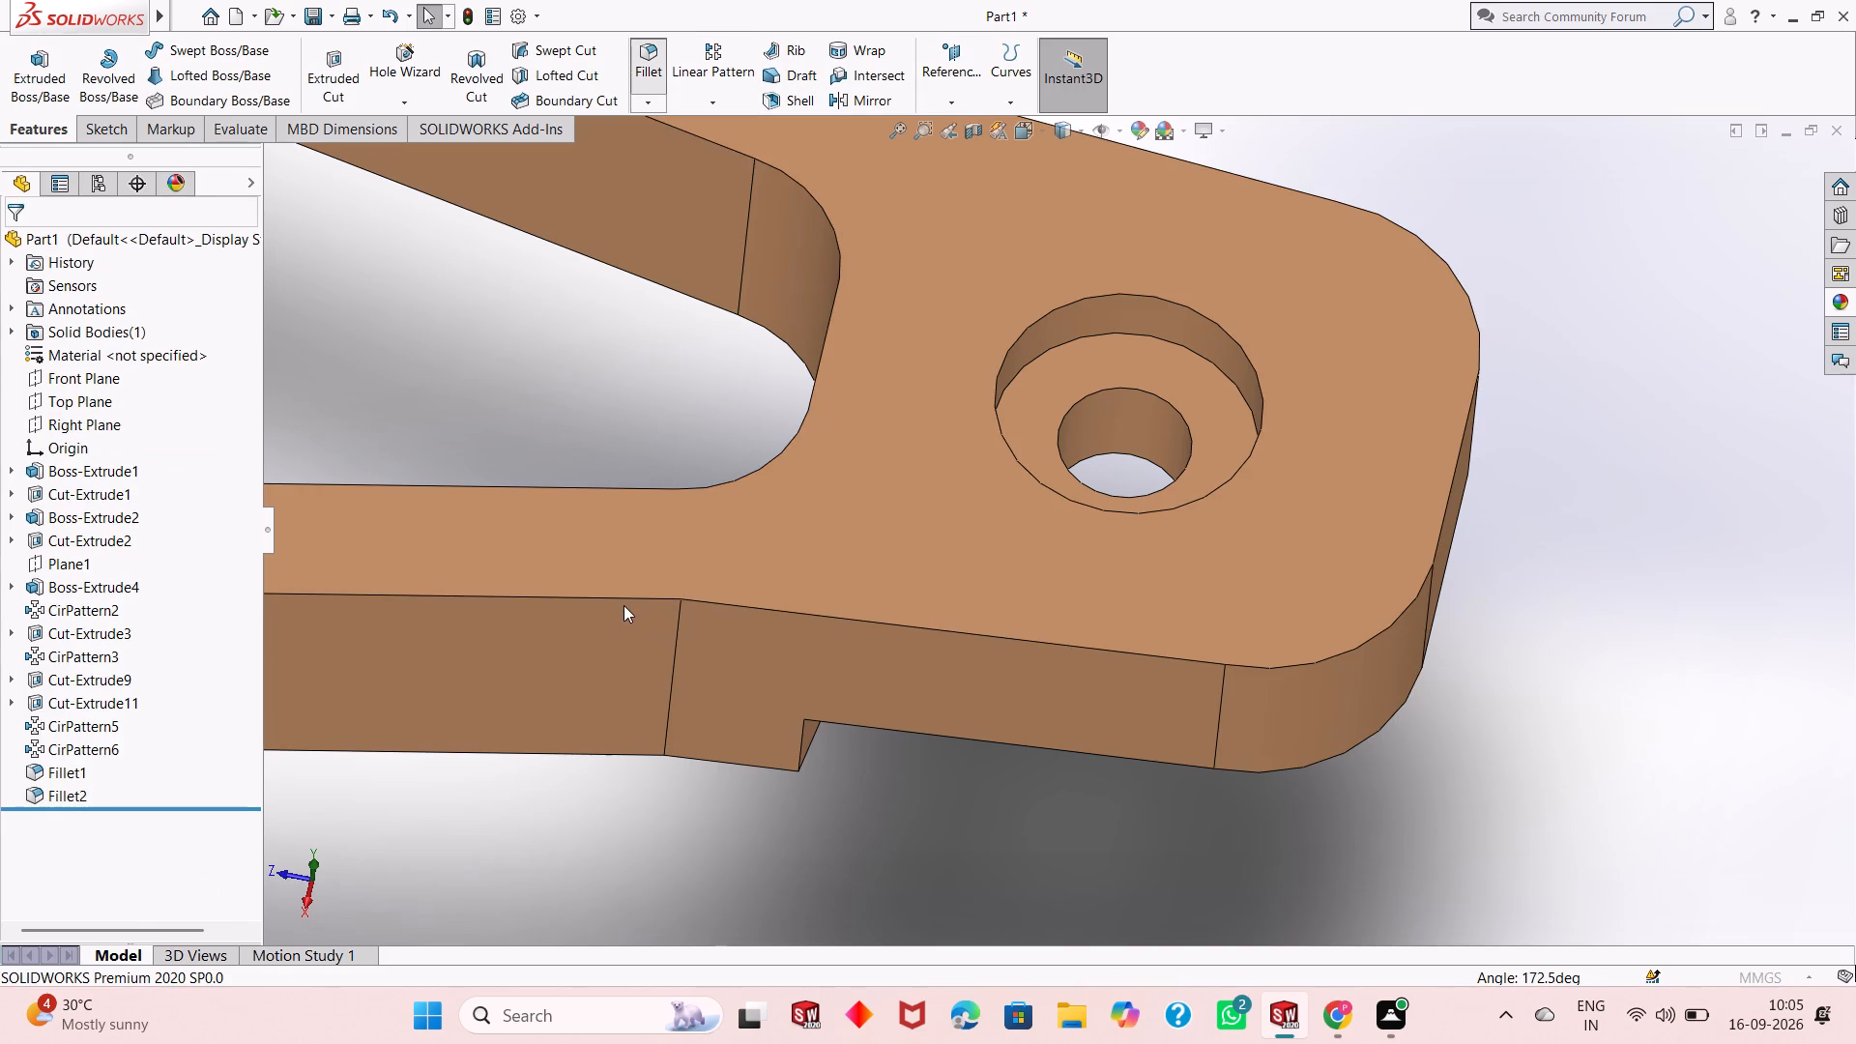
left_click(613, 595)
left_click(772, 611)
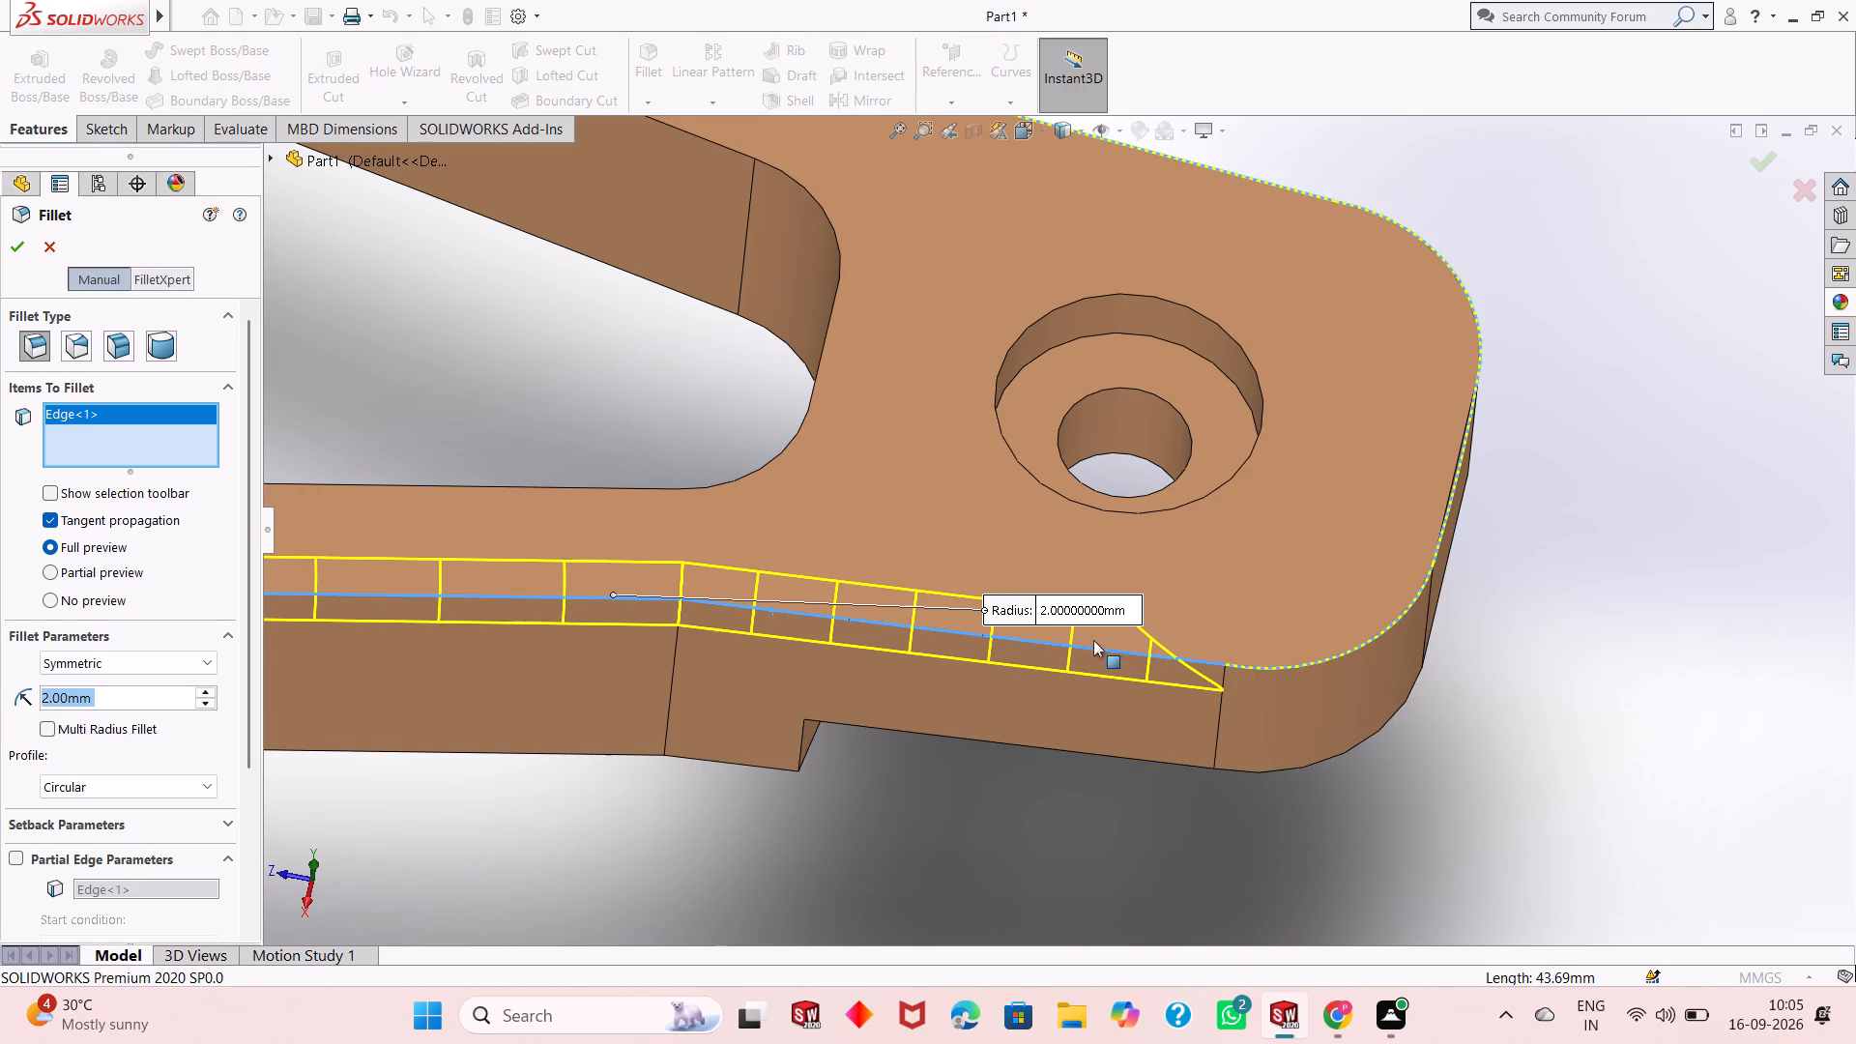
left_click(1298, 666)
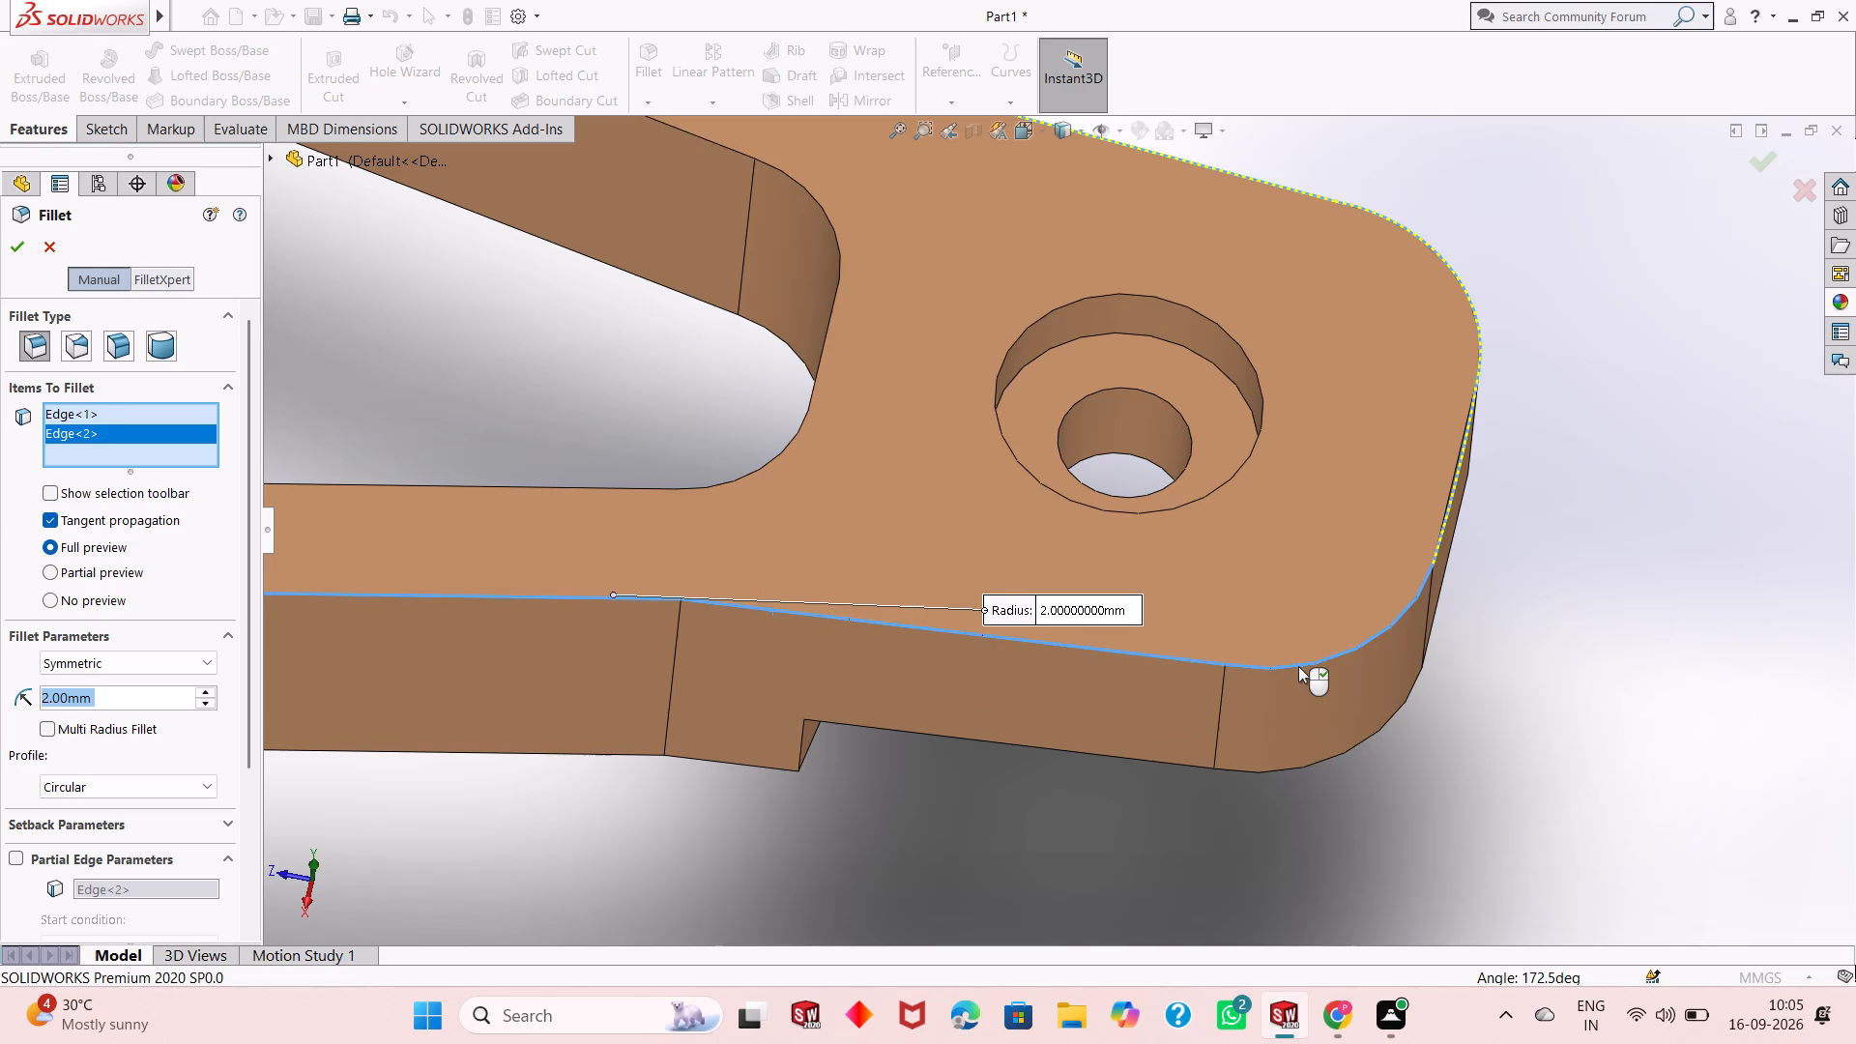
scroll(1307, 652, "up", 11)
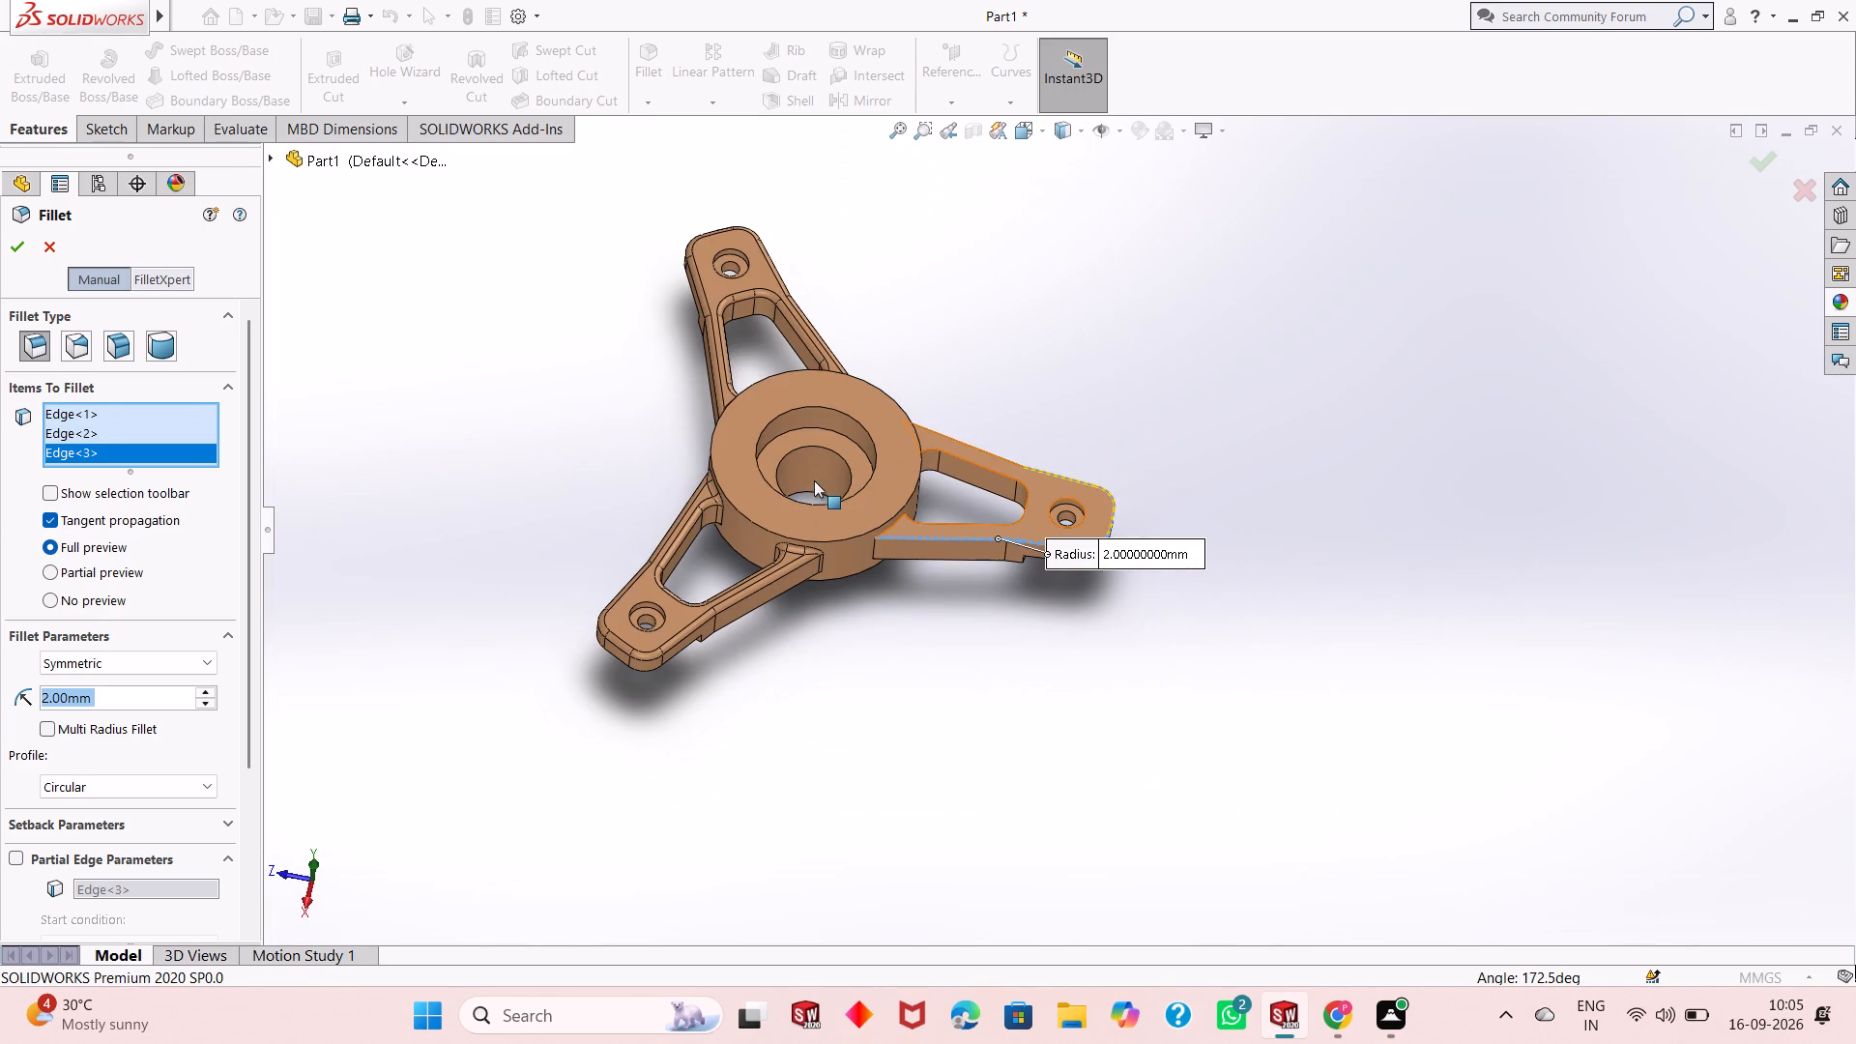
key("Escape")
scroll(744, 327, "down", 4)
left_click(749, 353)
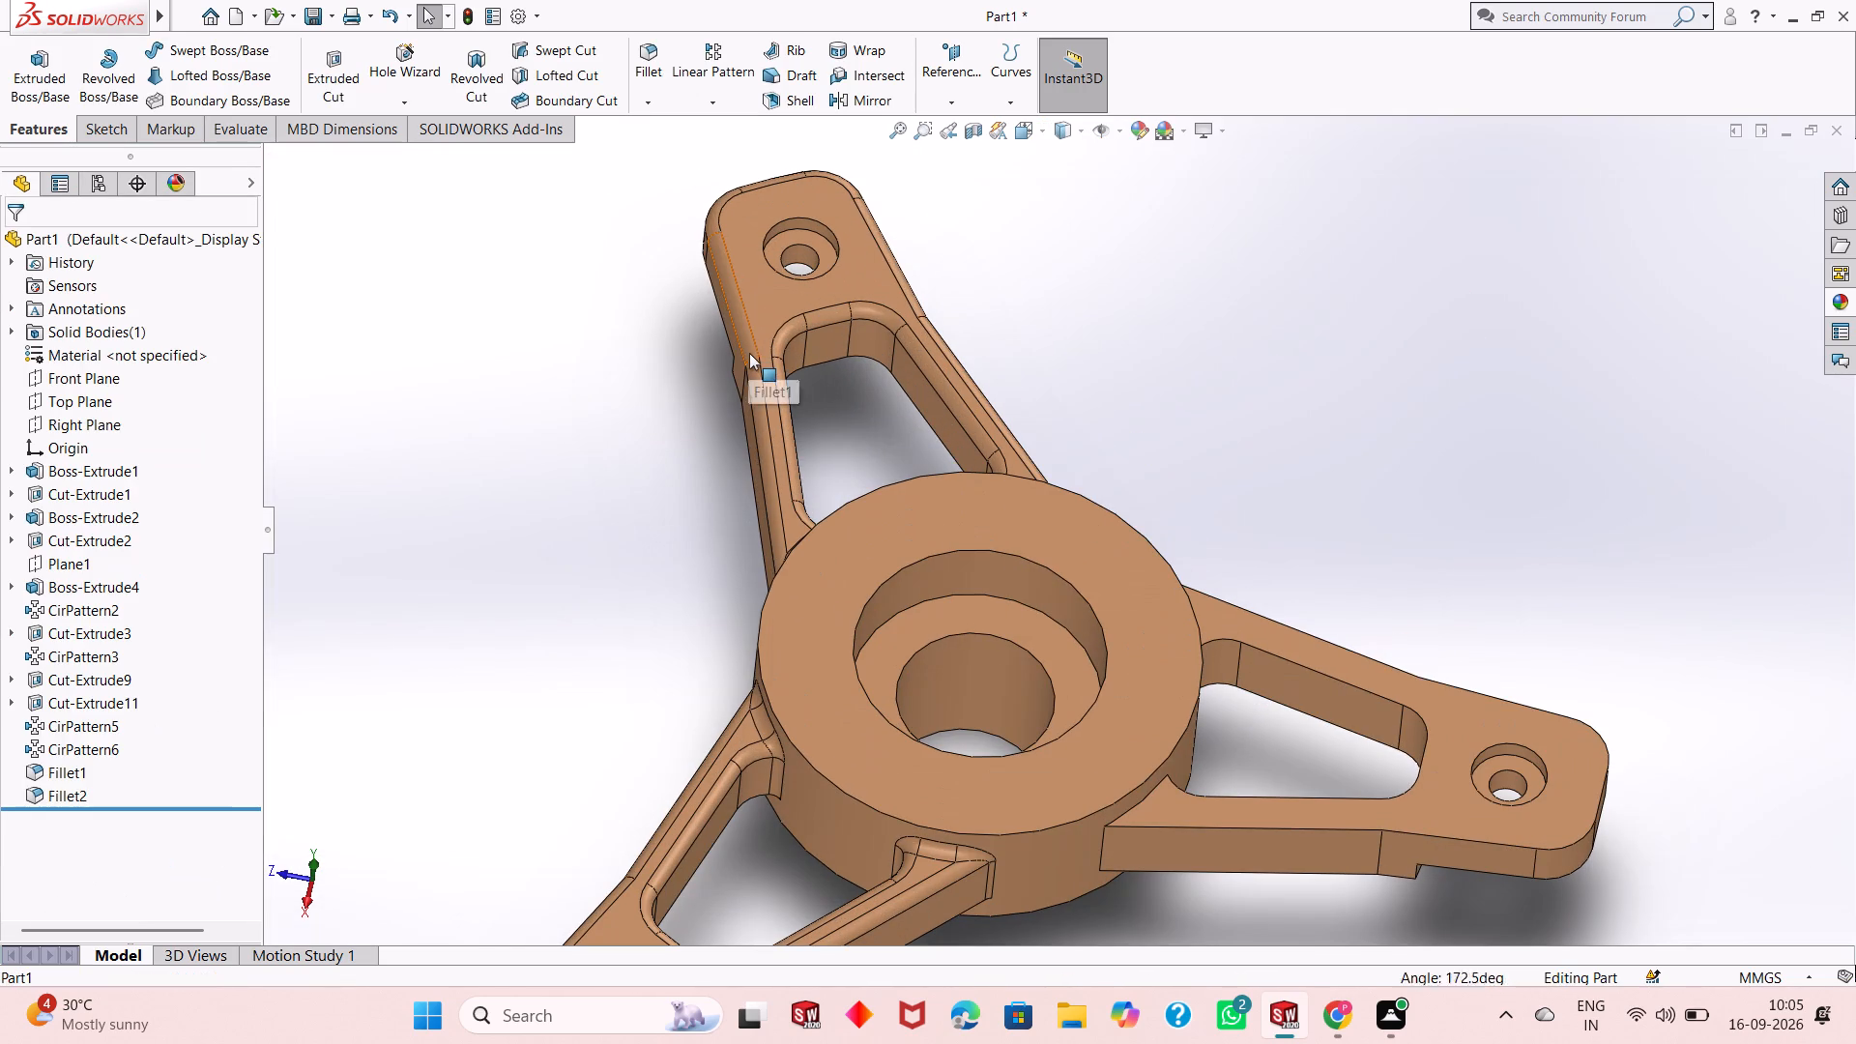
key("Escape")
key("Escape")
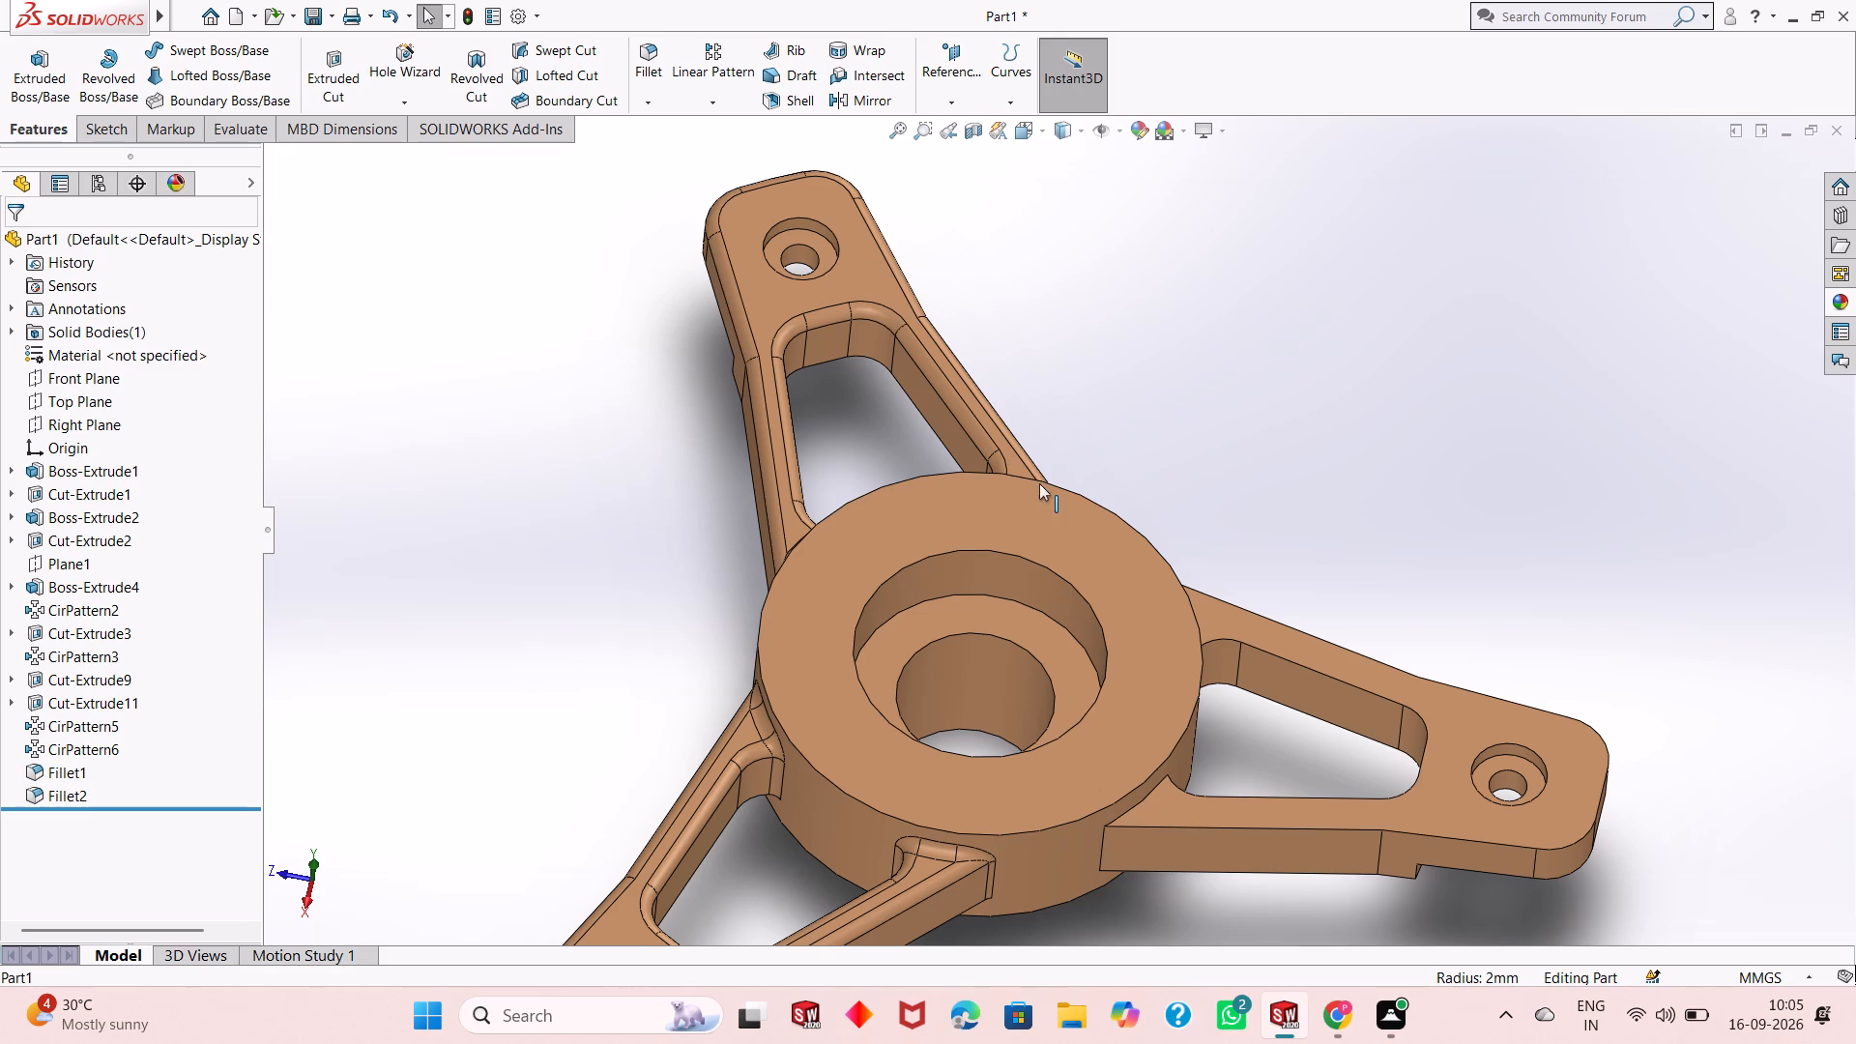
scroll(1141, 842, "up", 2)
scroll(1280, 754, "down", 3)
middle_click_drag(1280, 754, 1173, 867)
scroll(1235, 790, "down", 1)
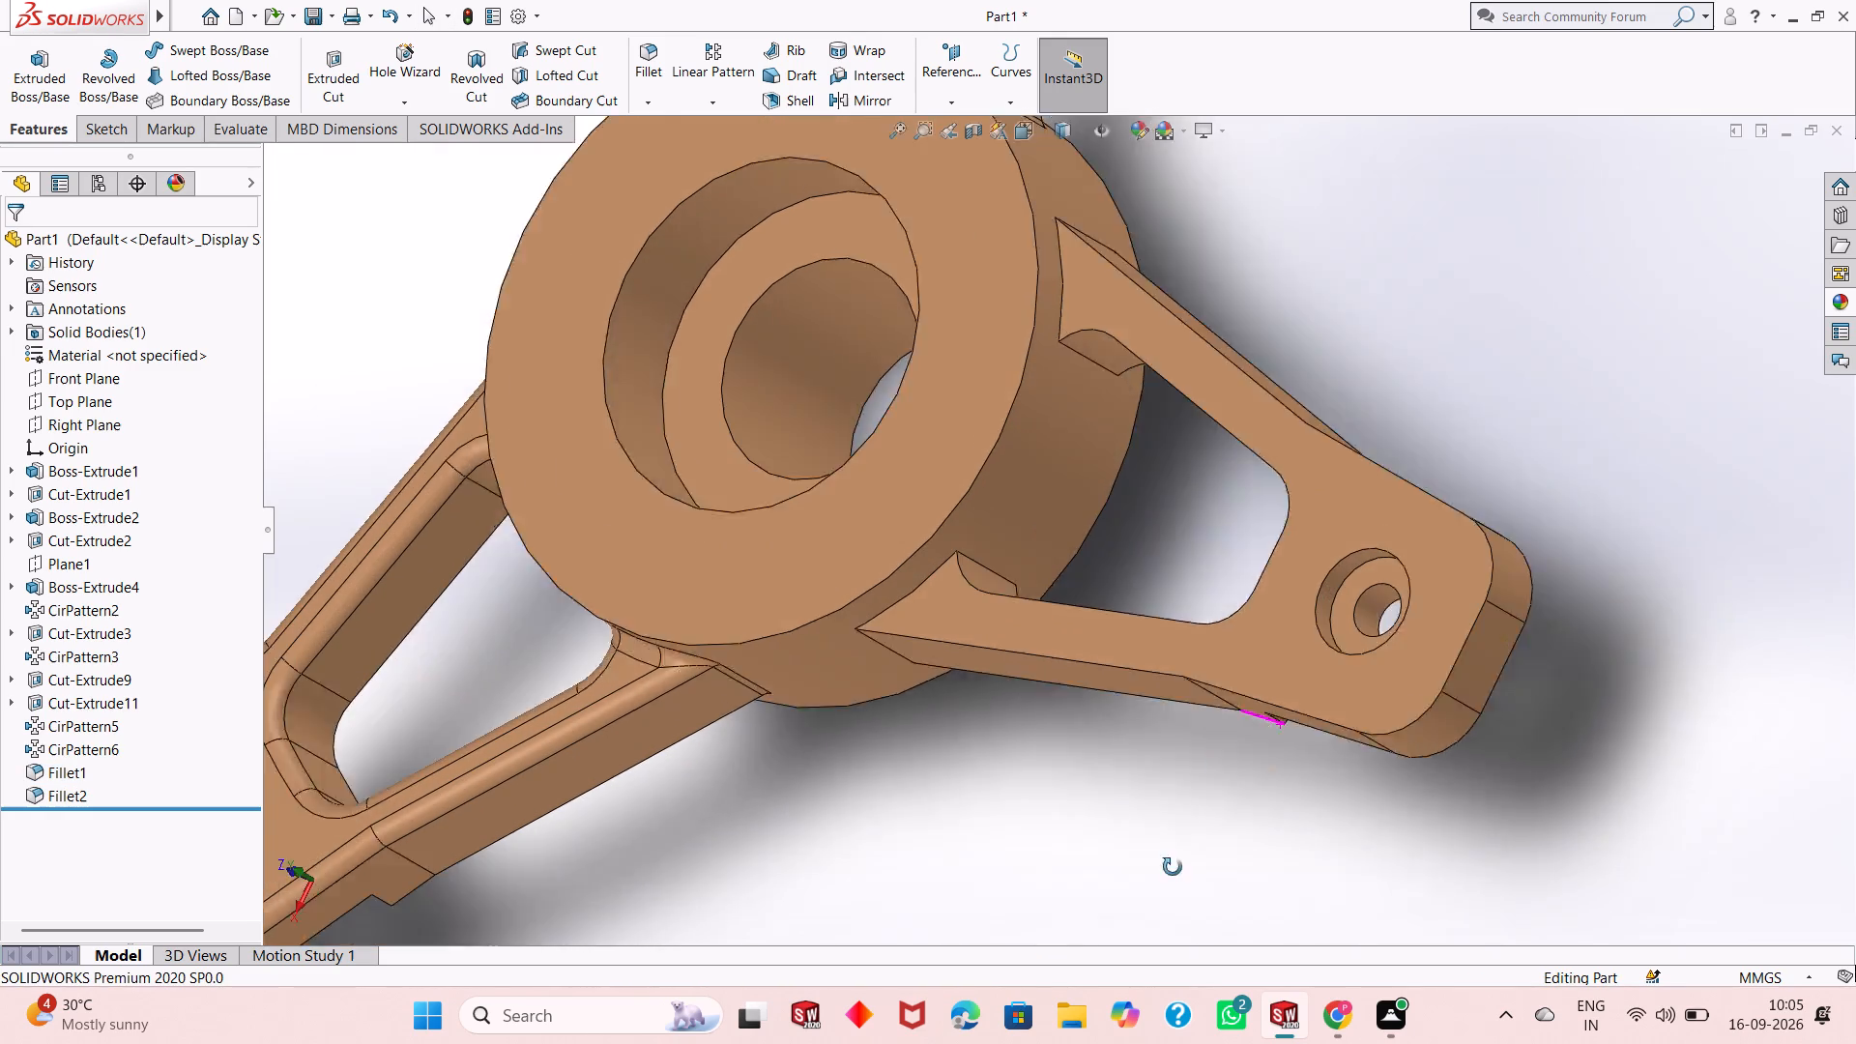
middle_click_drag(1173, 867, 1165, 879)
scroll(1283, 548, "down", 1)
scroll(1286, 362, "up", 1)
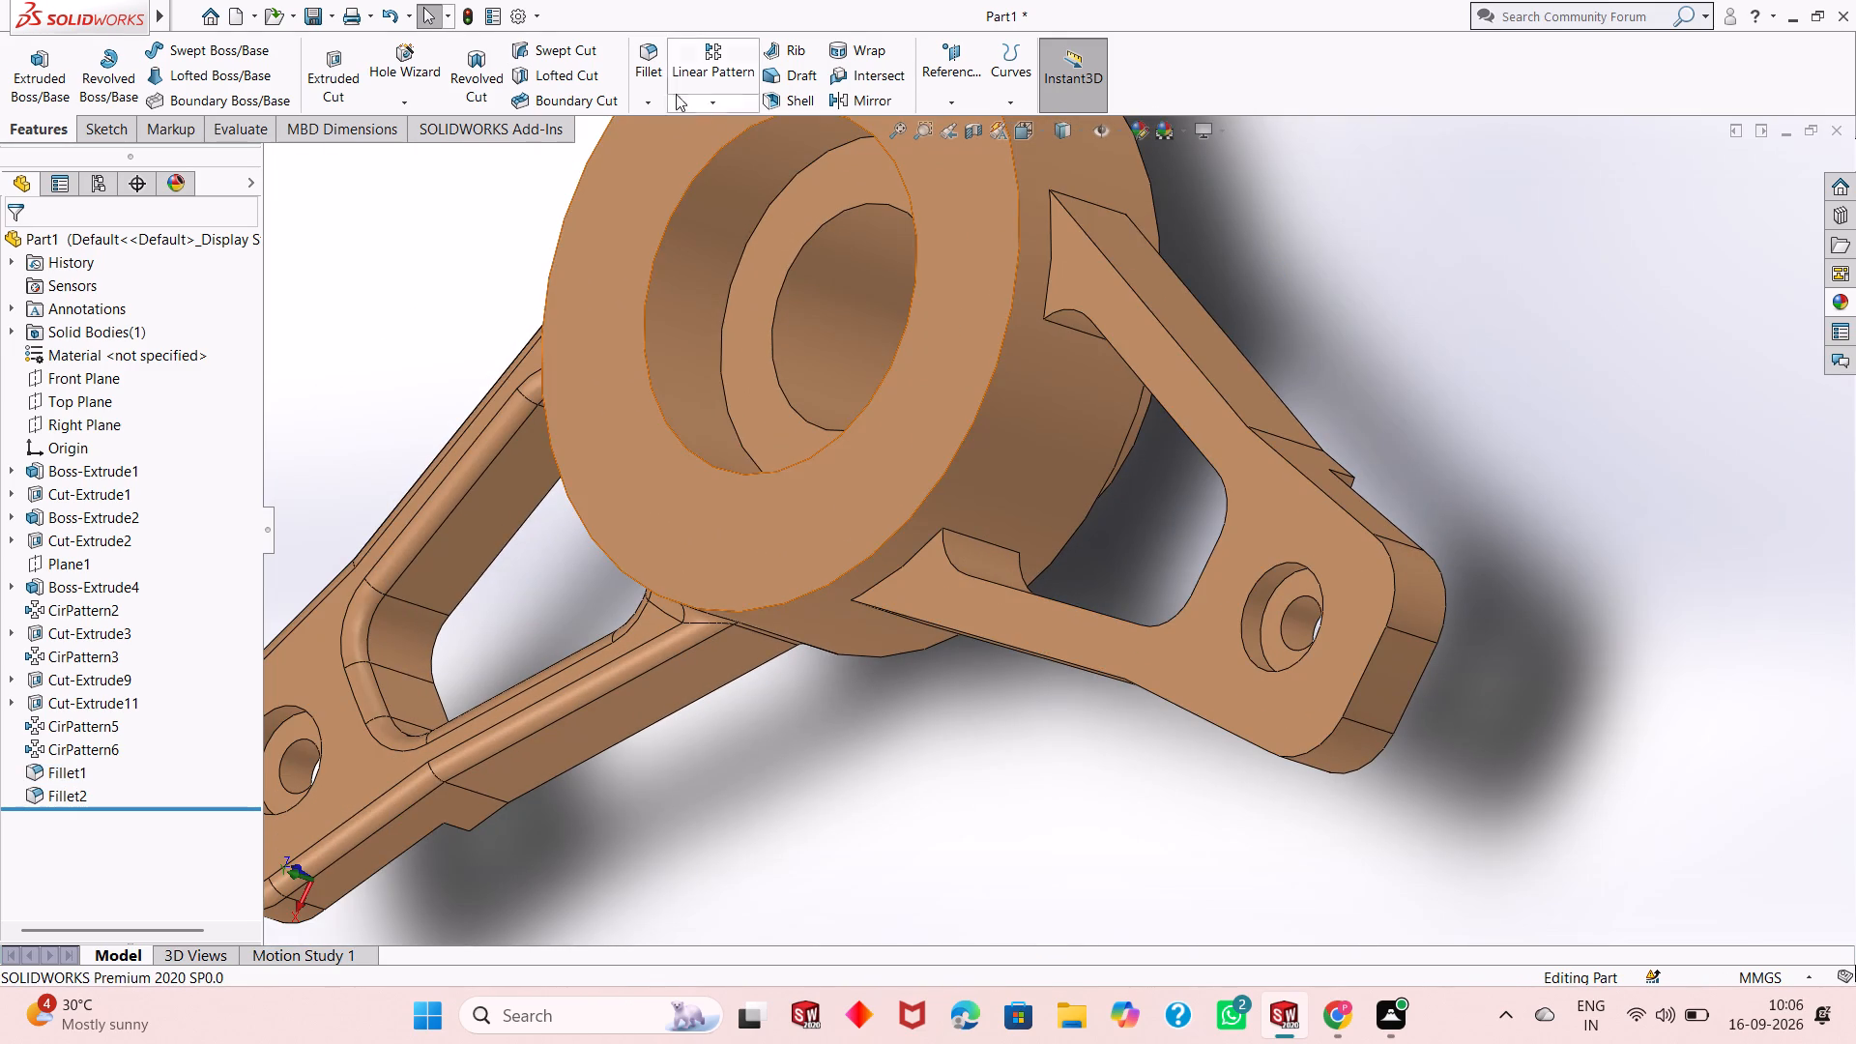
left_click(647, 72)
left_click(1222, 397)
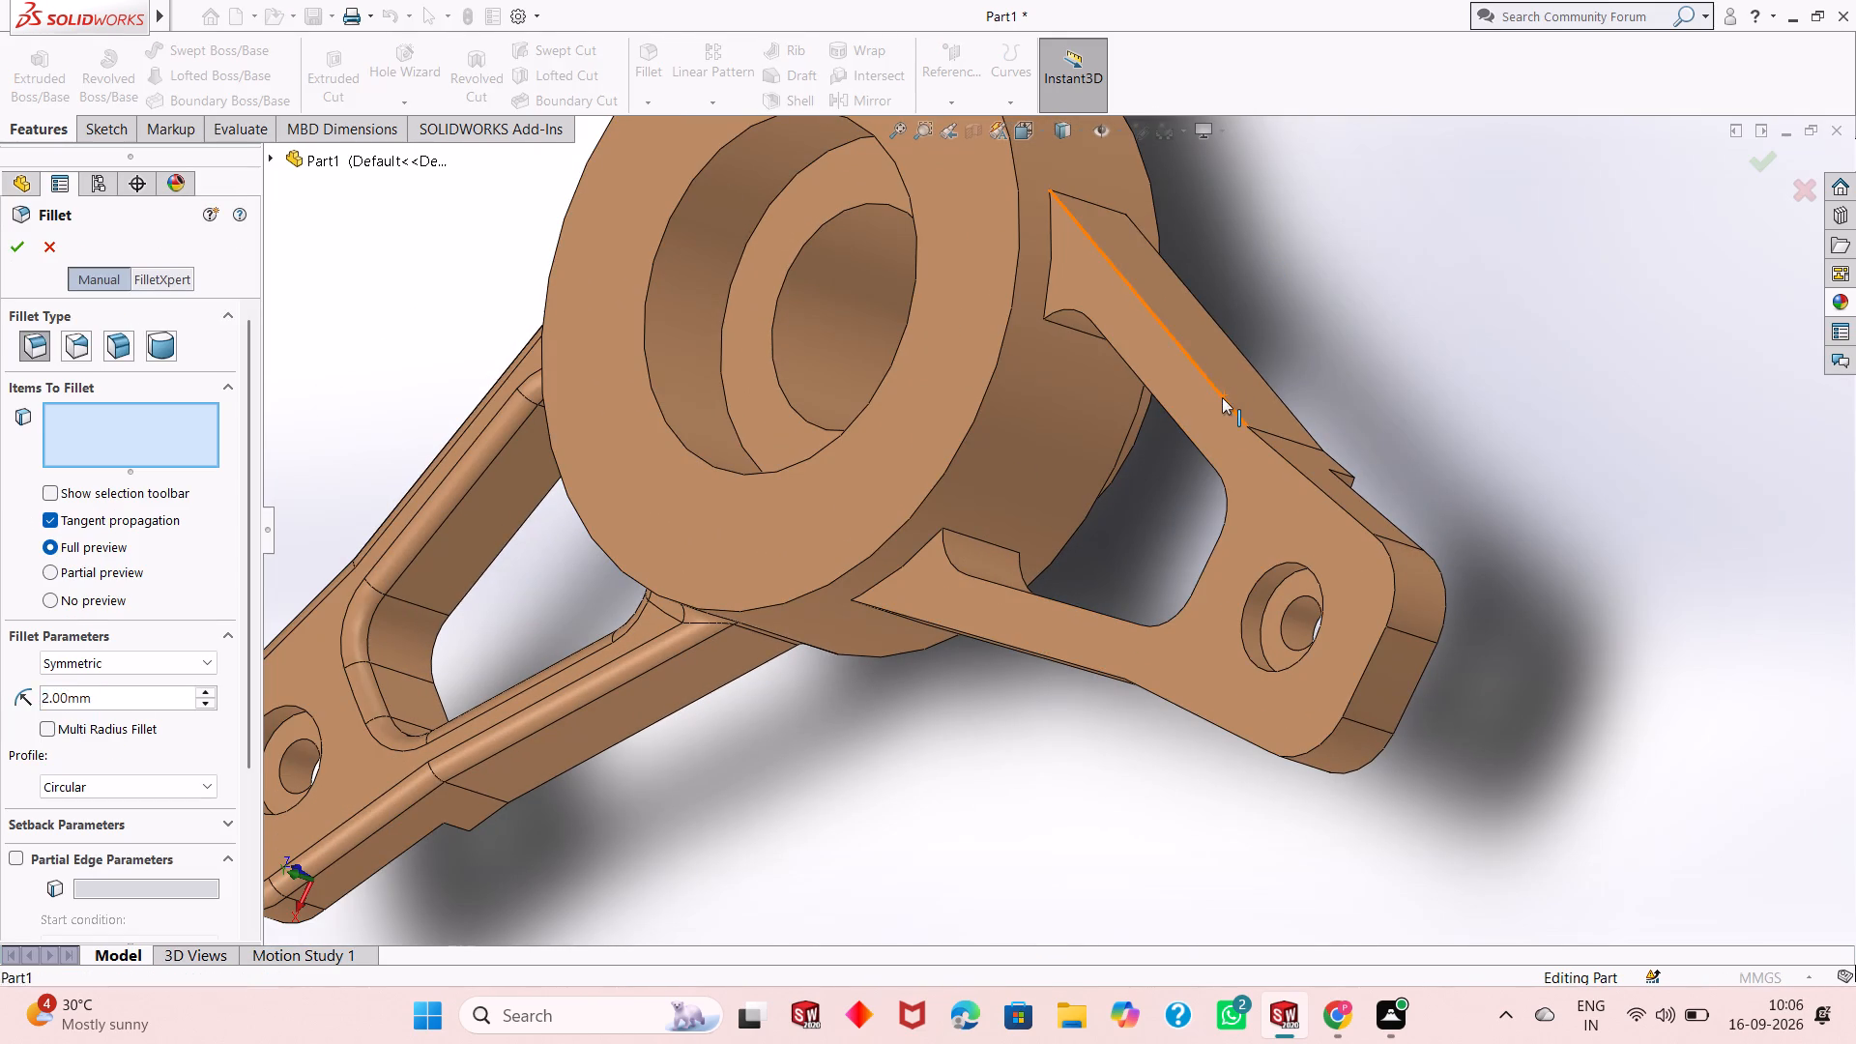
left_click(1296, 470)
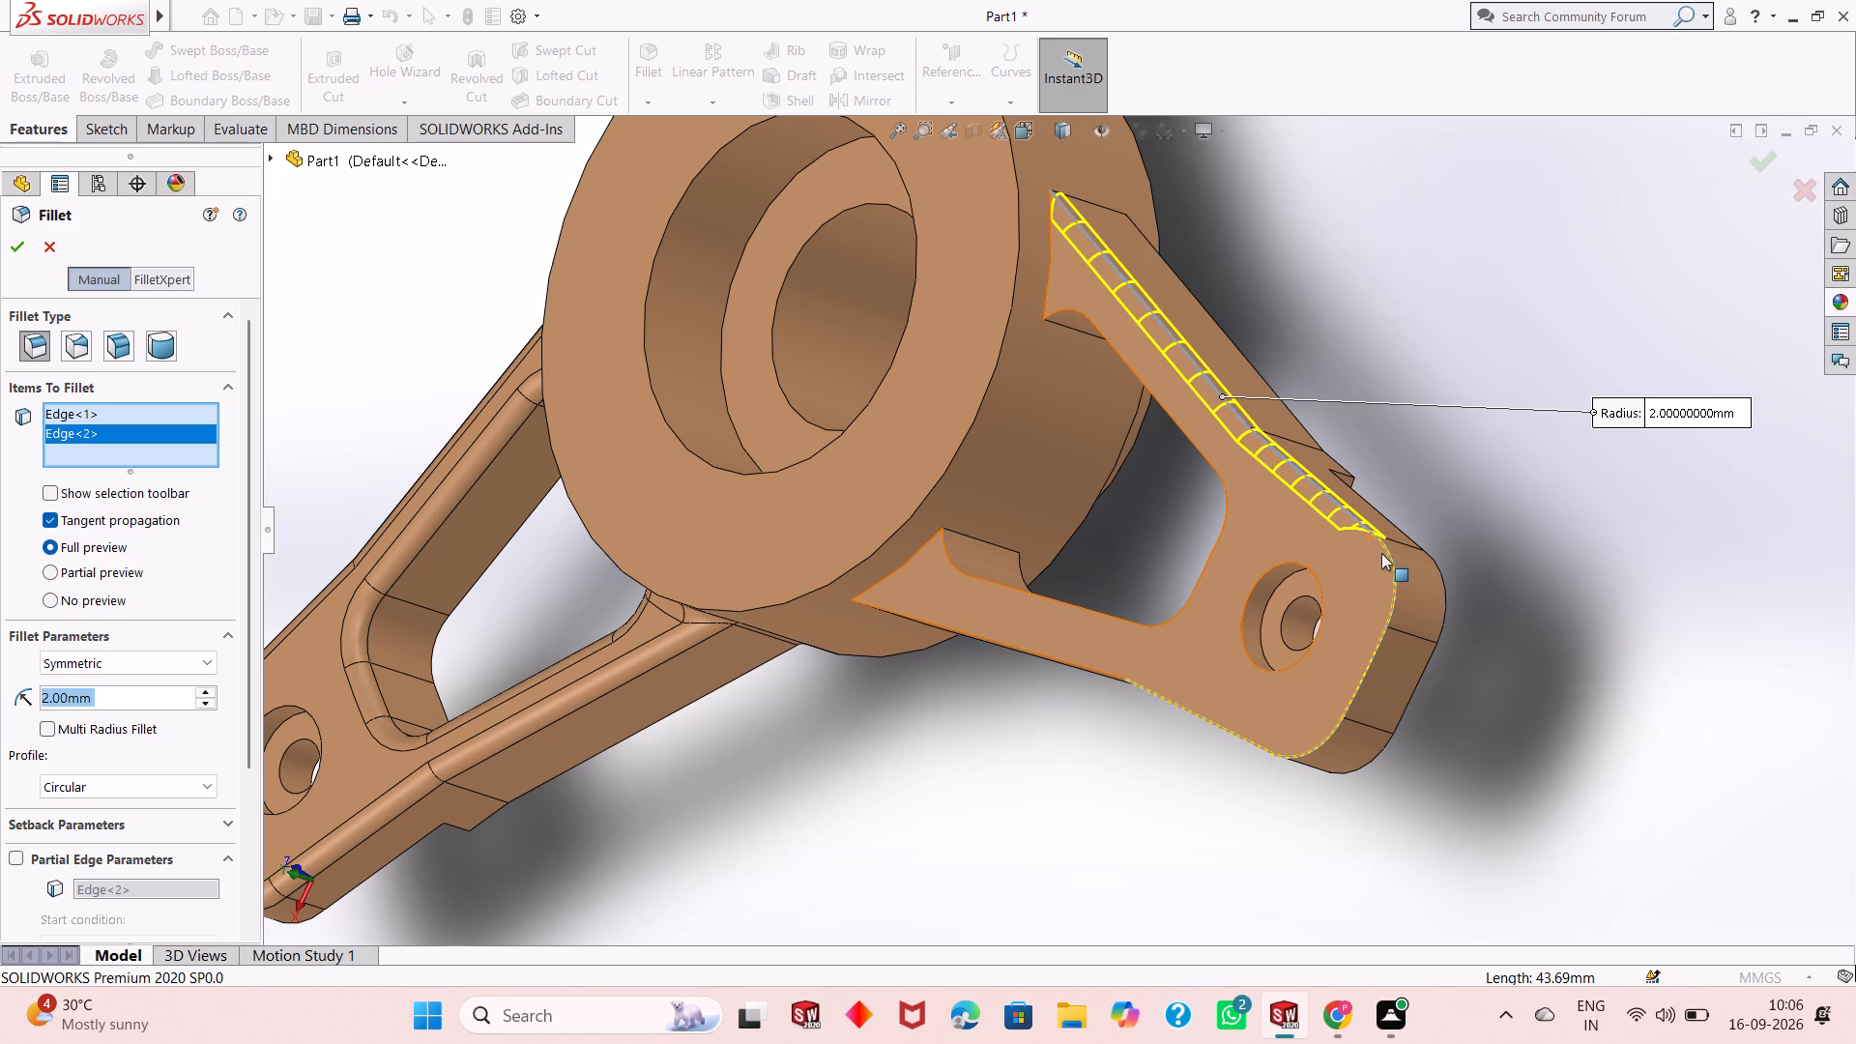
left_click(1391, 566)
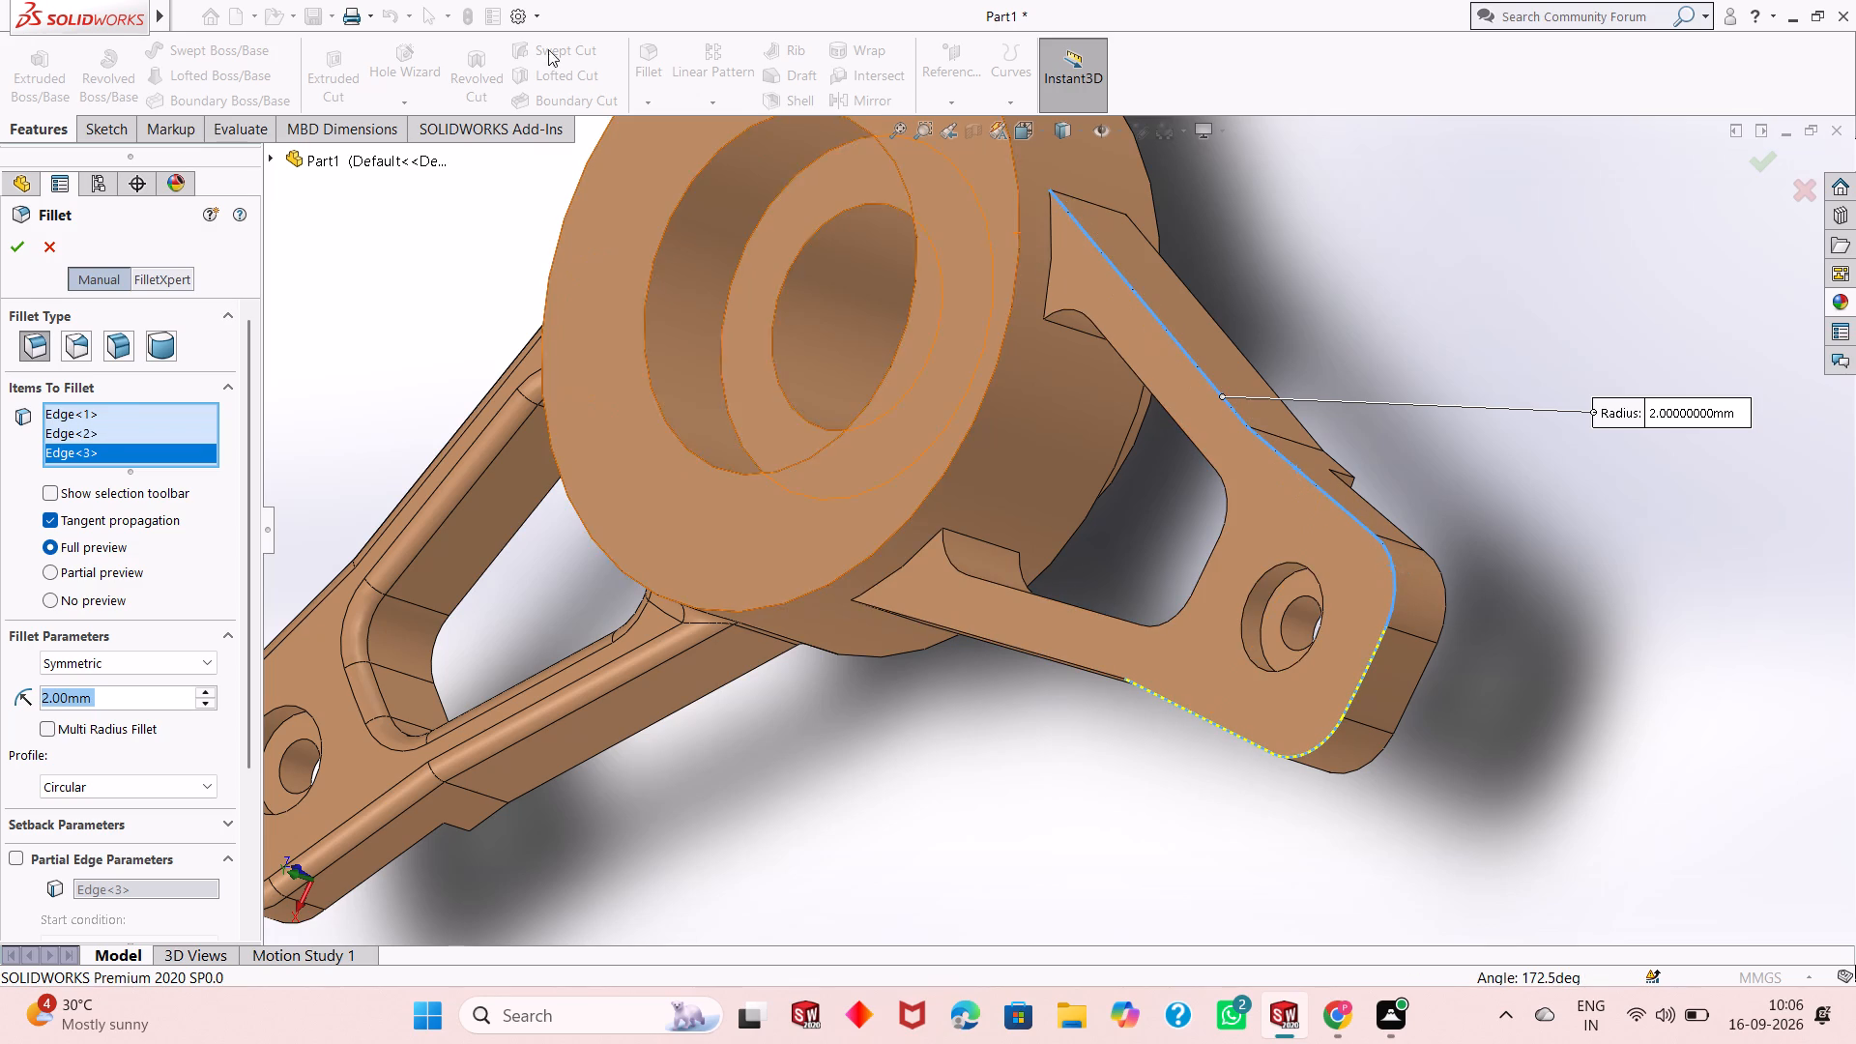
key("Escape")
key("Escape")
Fillet the third arm with a 2 mm radius, selecting two adjoining outer side edges and its top face.
left_click(641, 59)
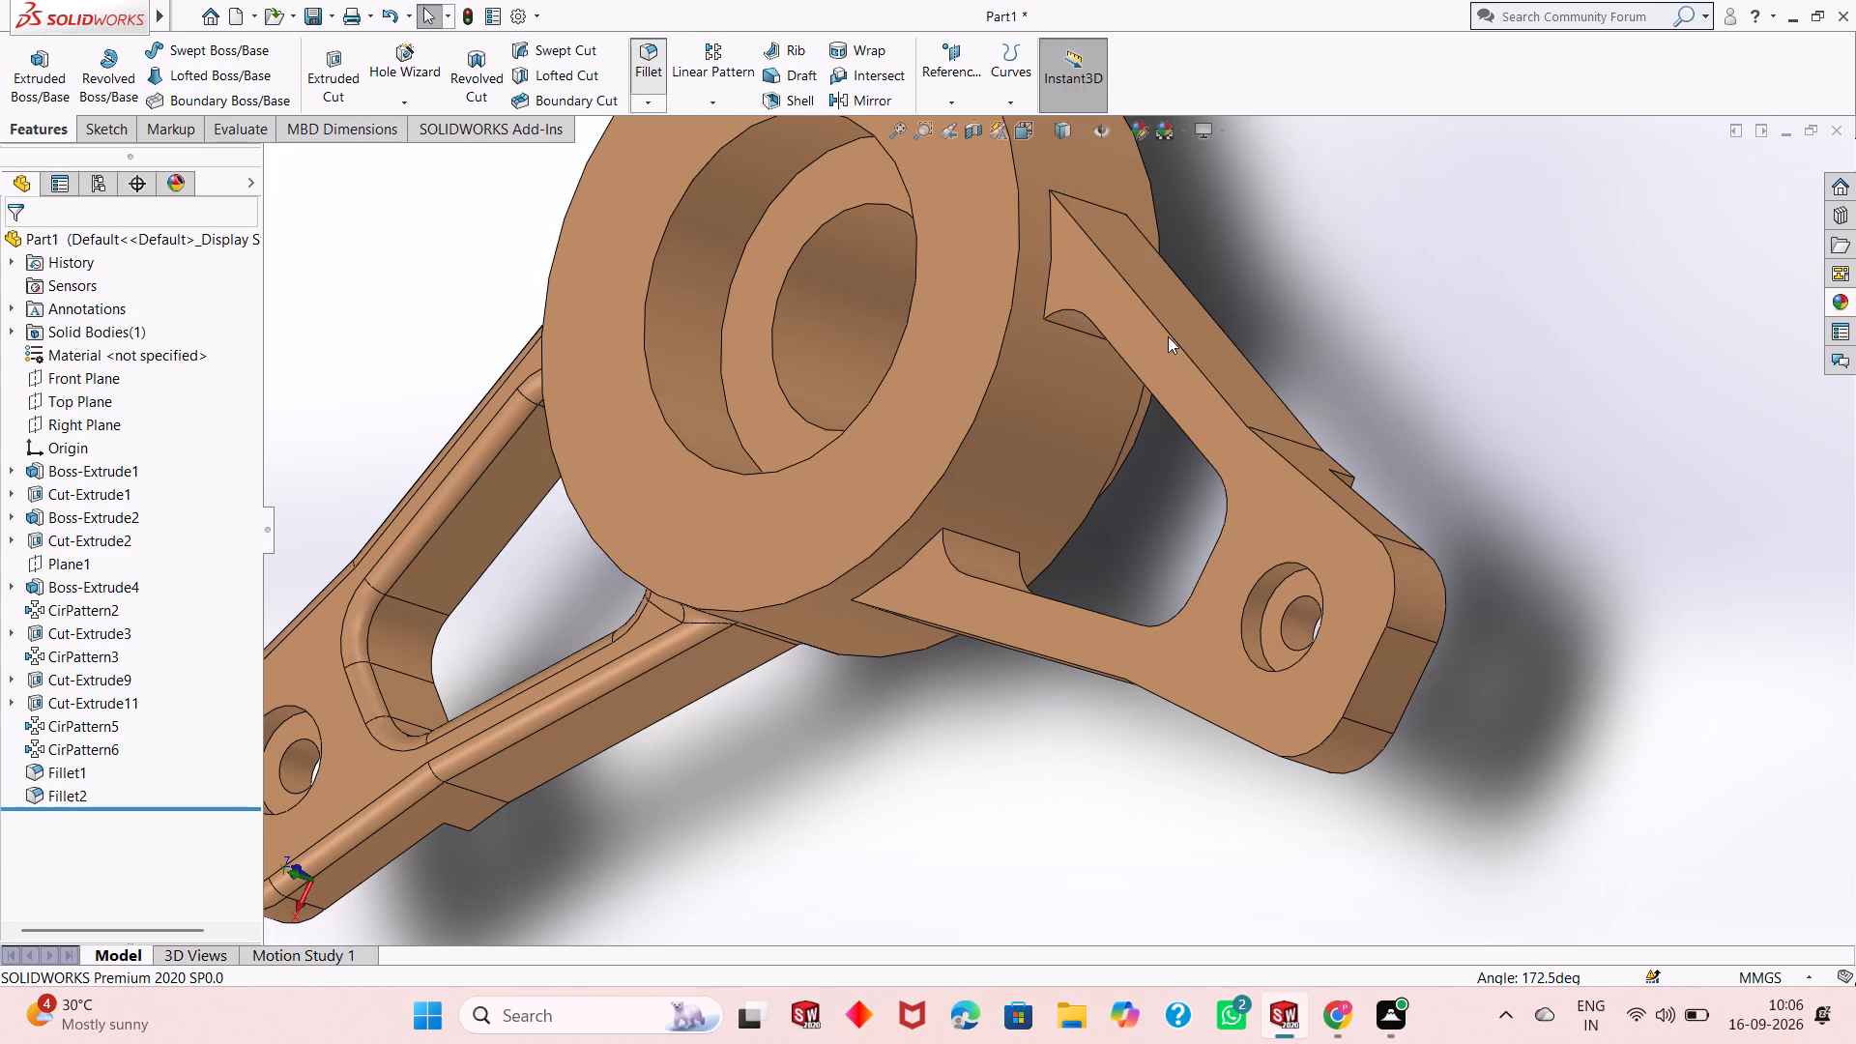
left_click(1171, 332)
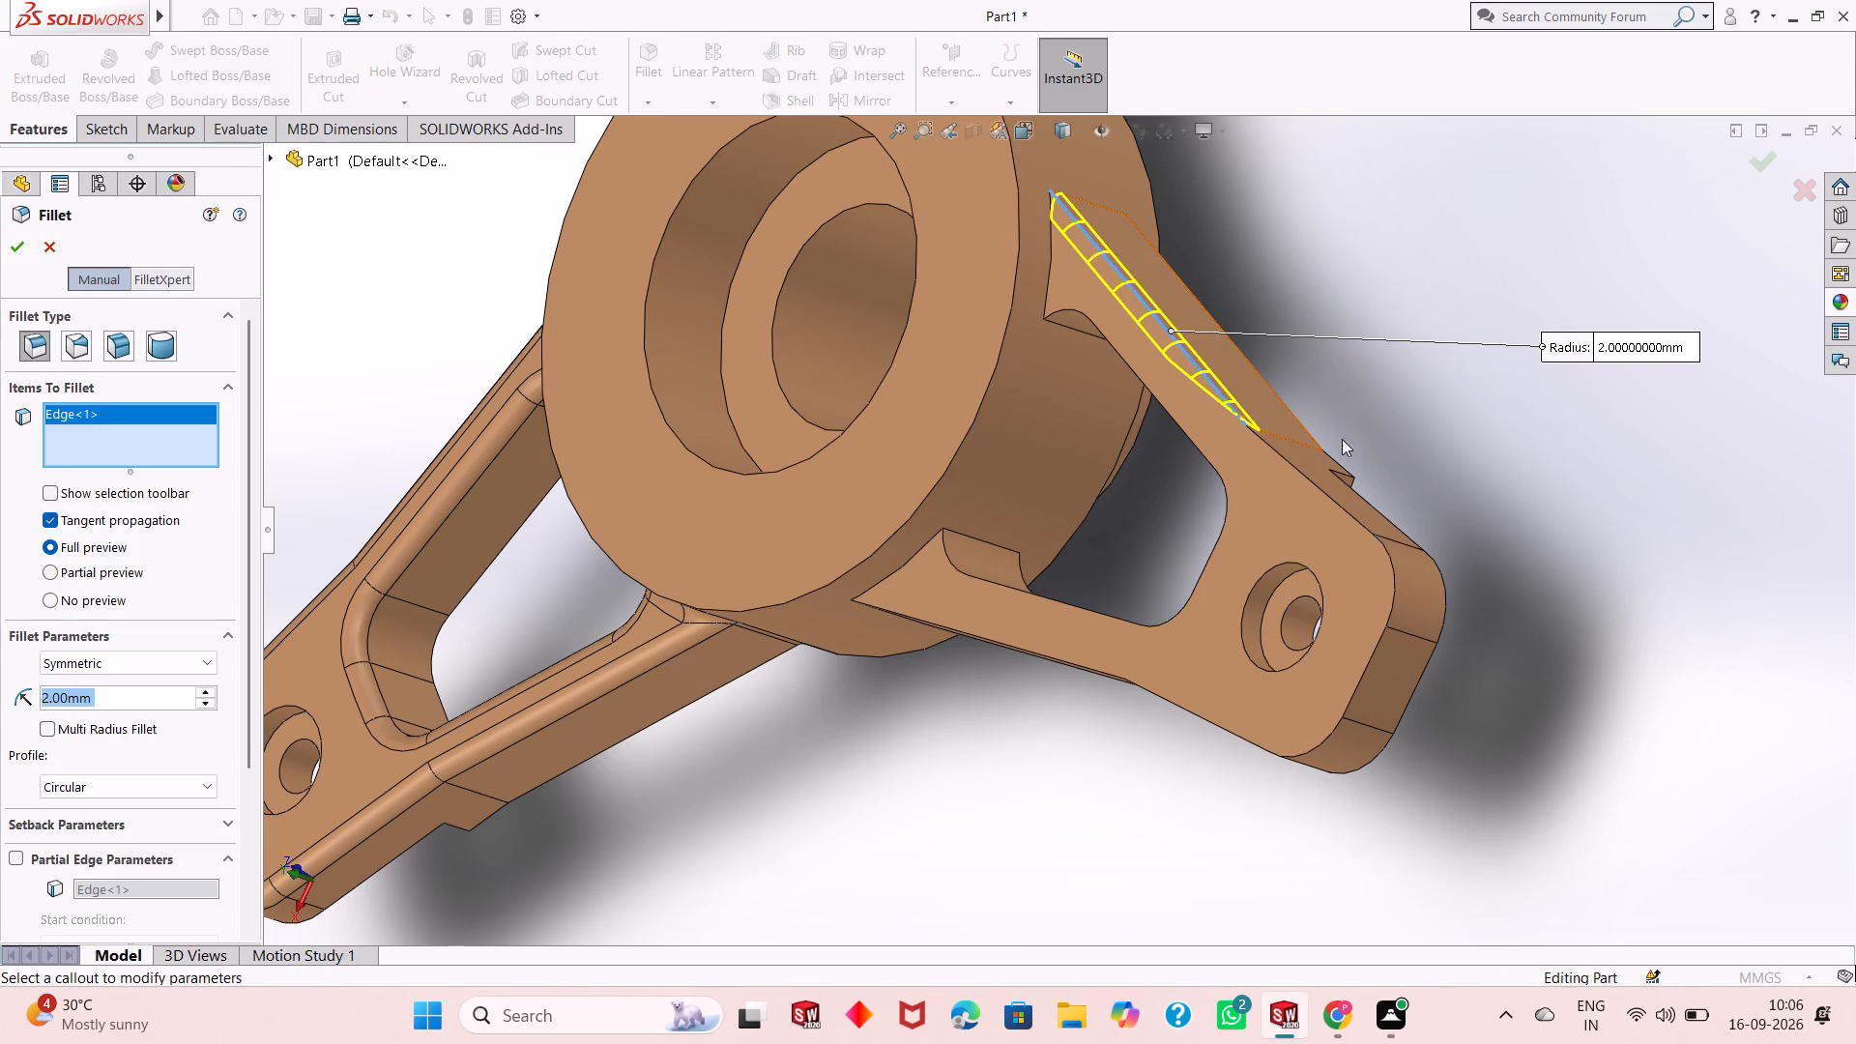
left_click(1346, 513)
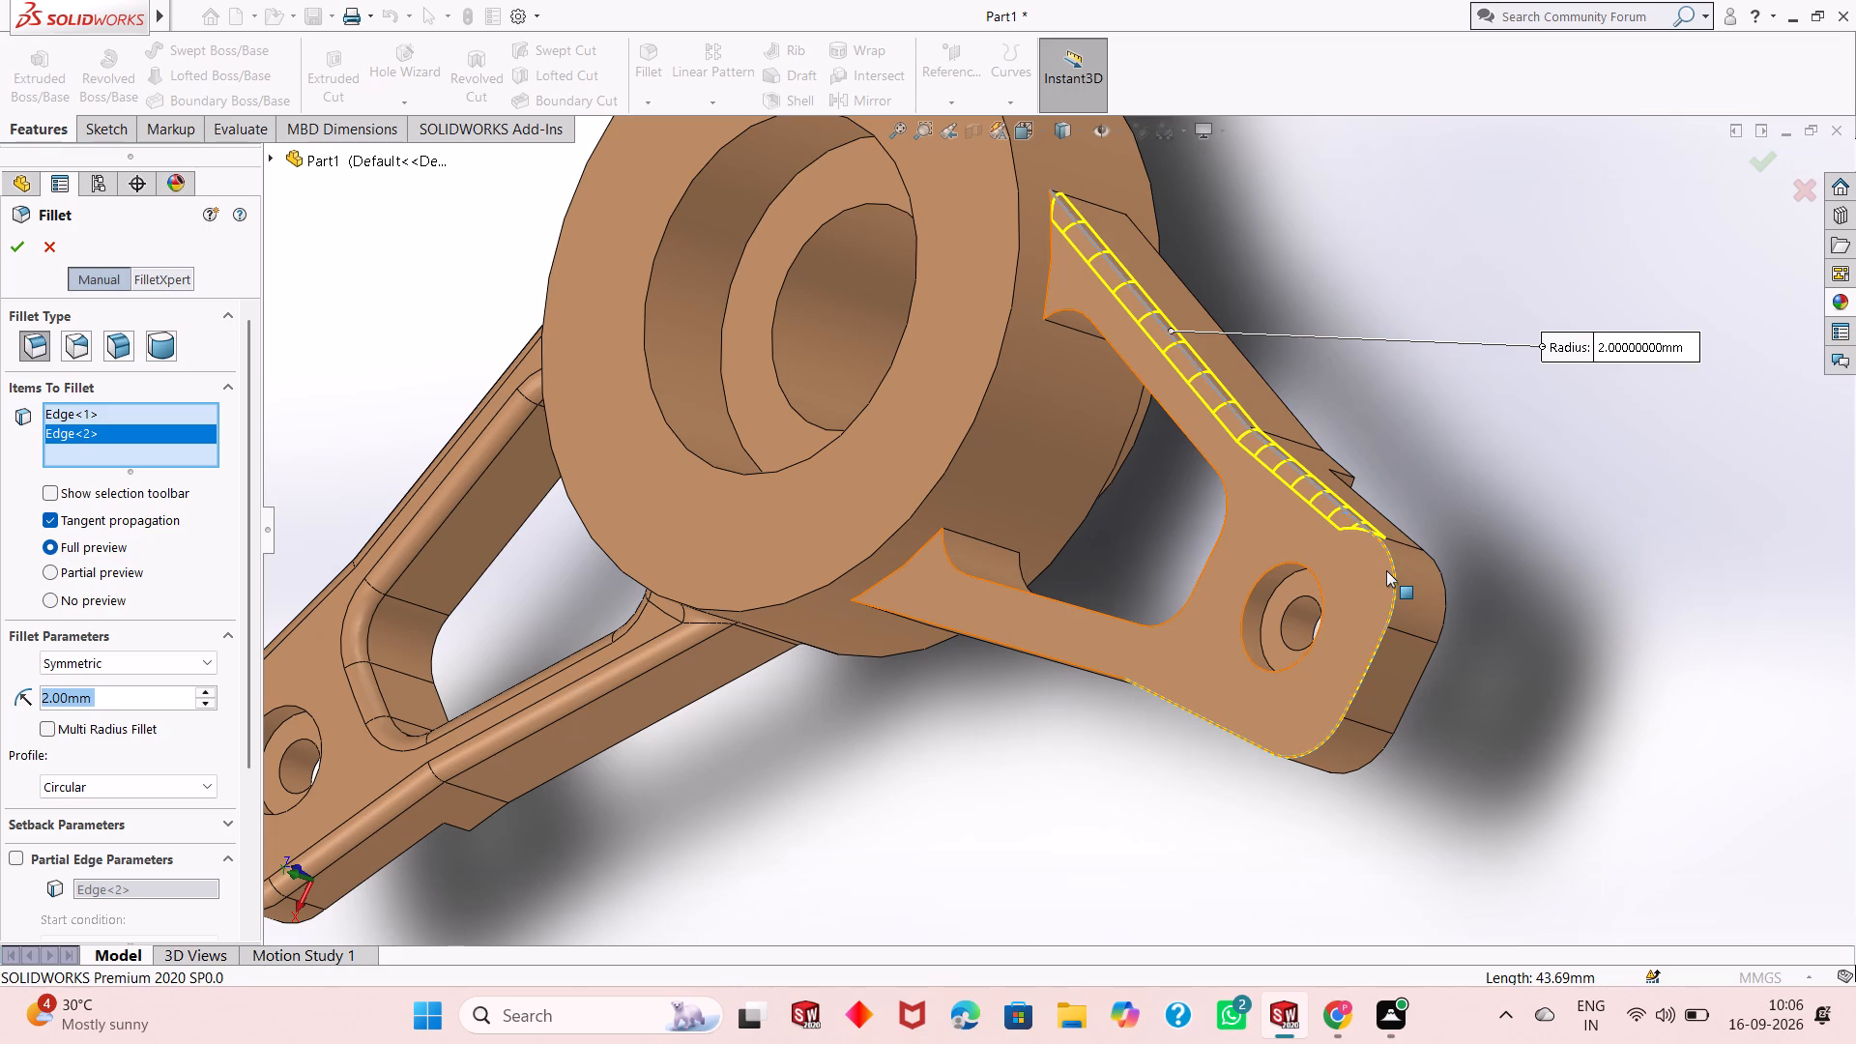
left_click(1386, 570)
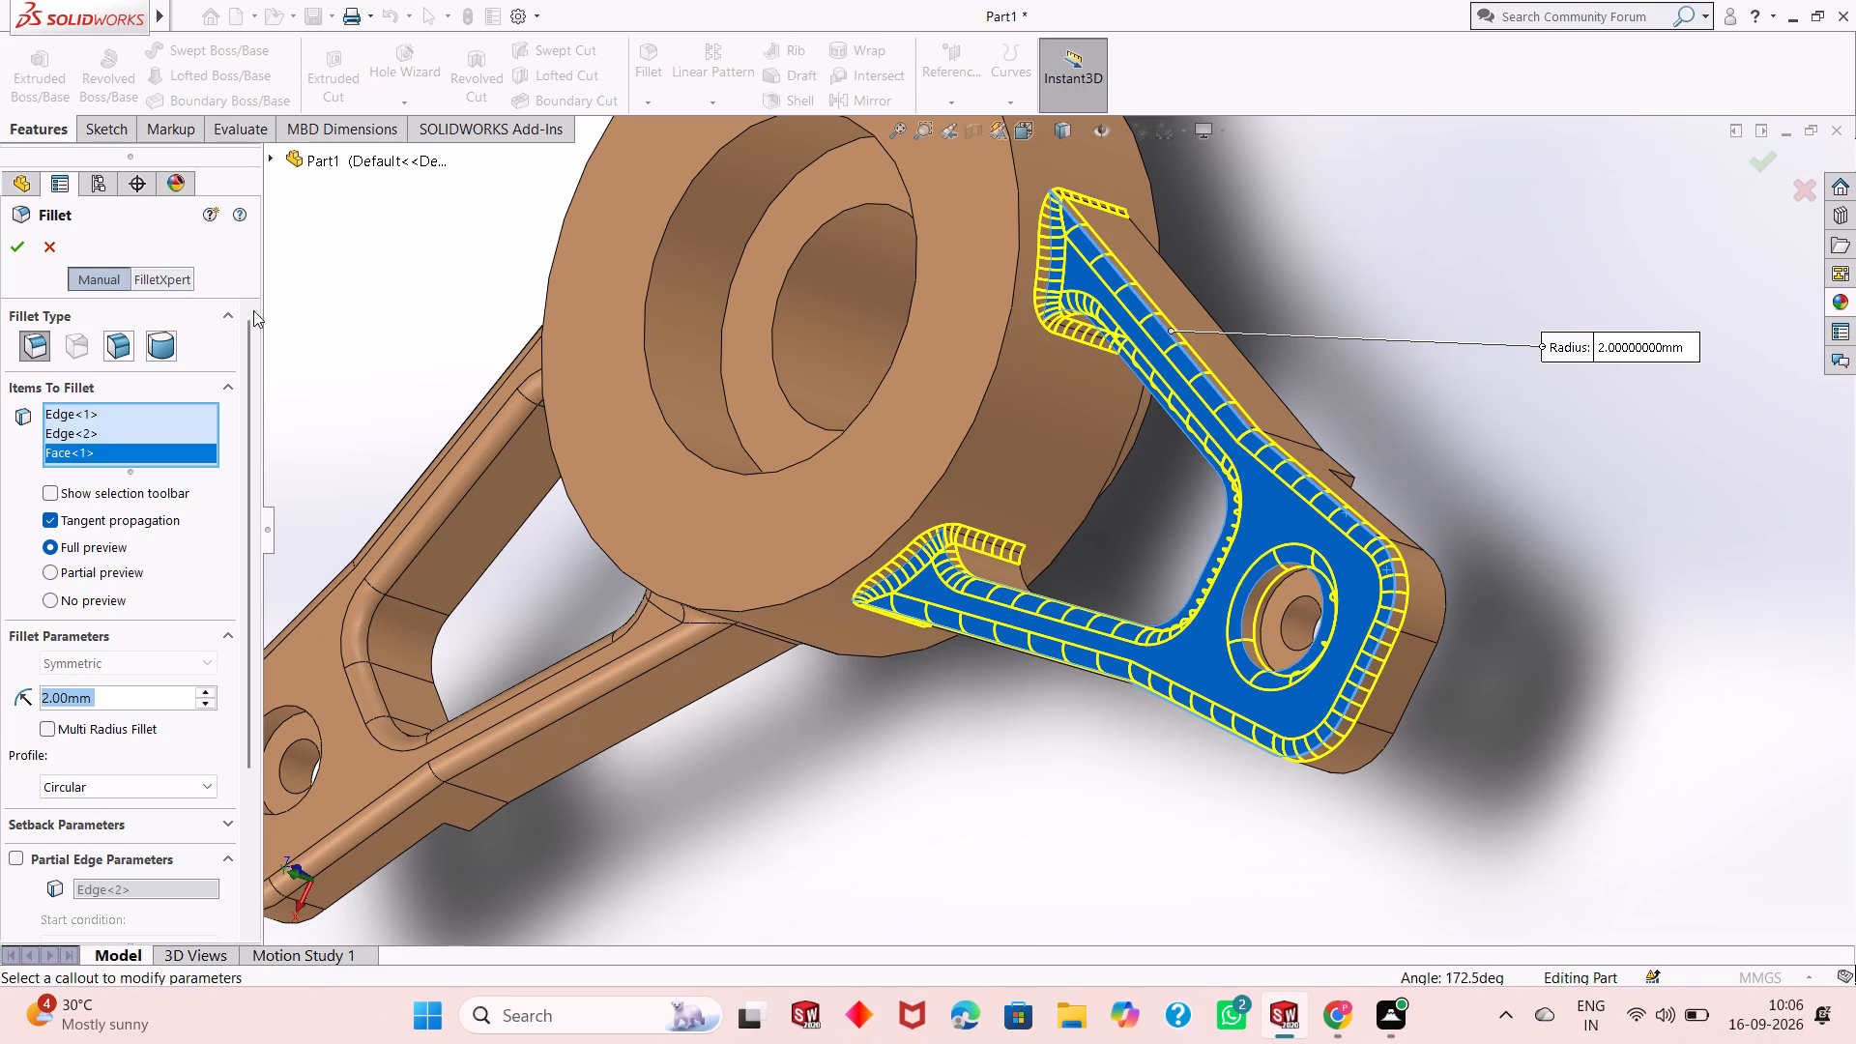
left_click(12, 248)
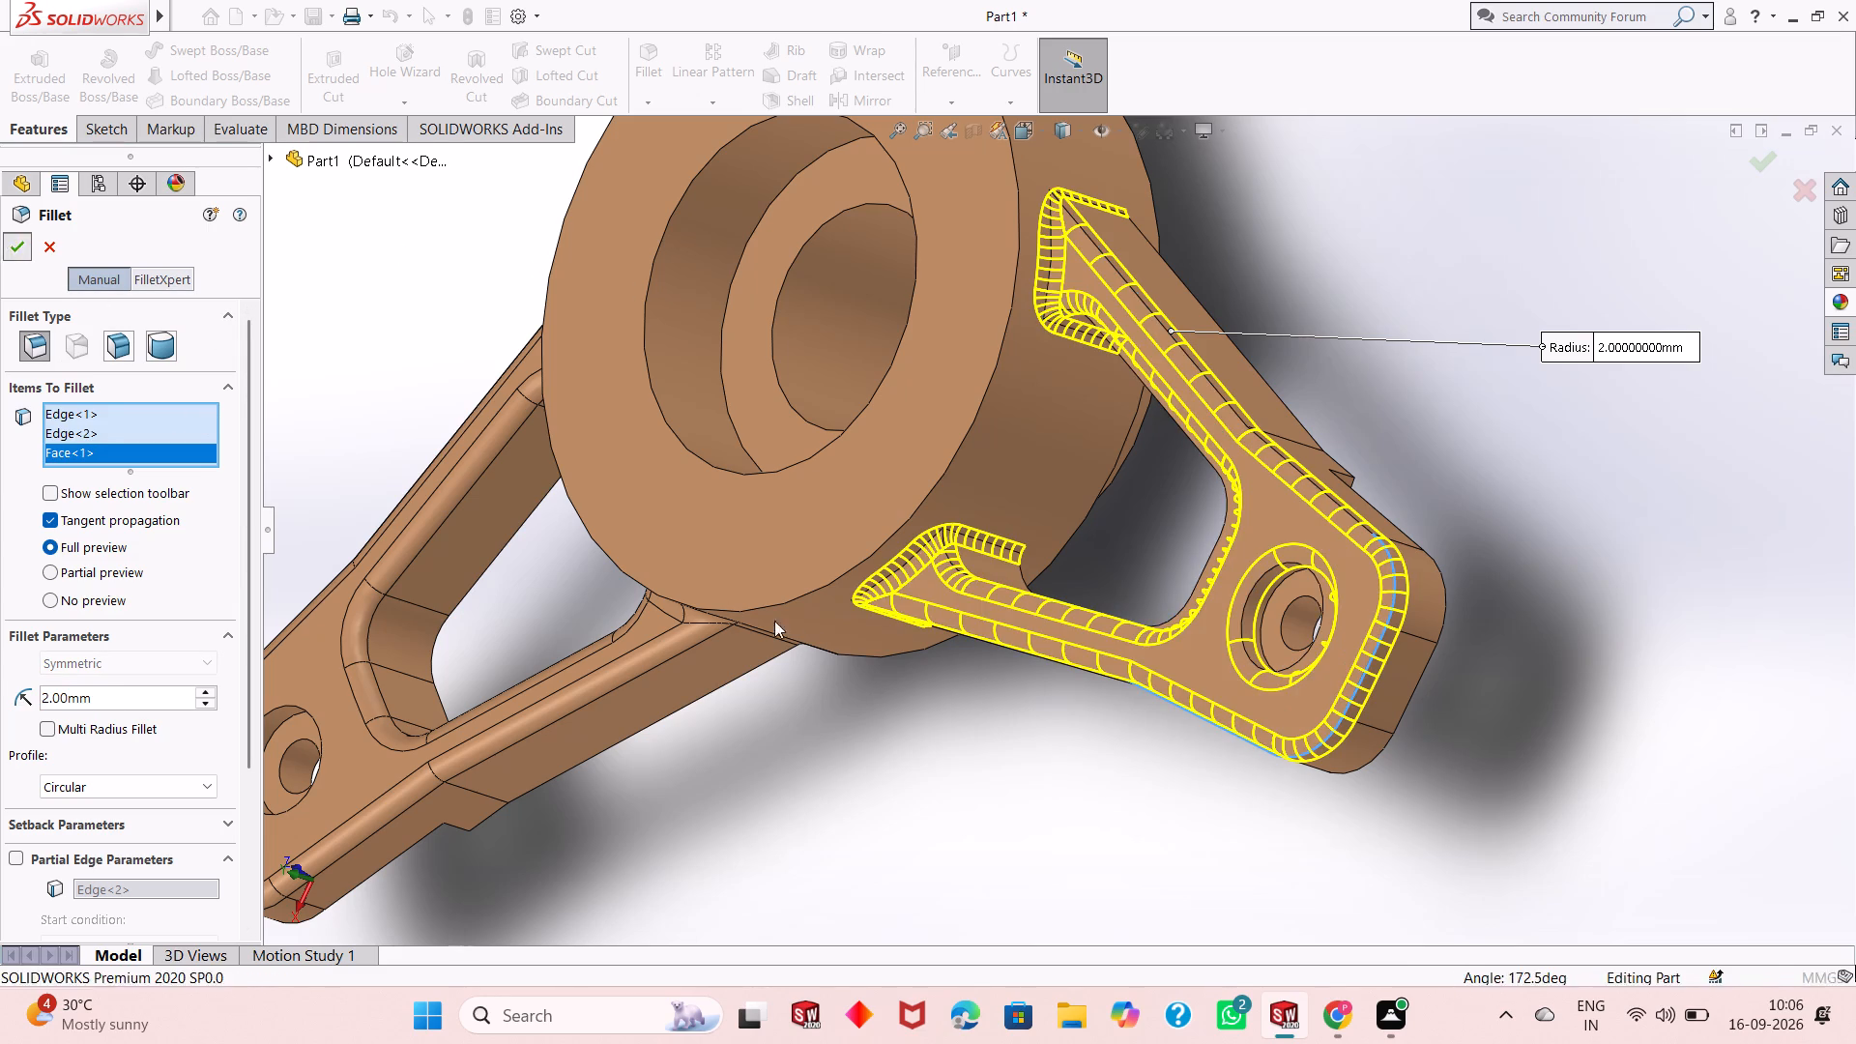
Apply the painted candy apple red appearance to the first arm's fillet feature only.
middle_click_drag(957, 671, 1039, 593)
scroll(838, 602, "up", 2)
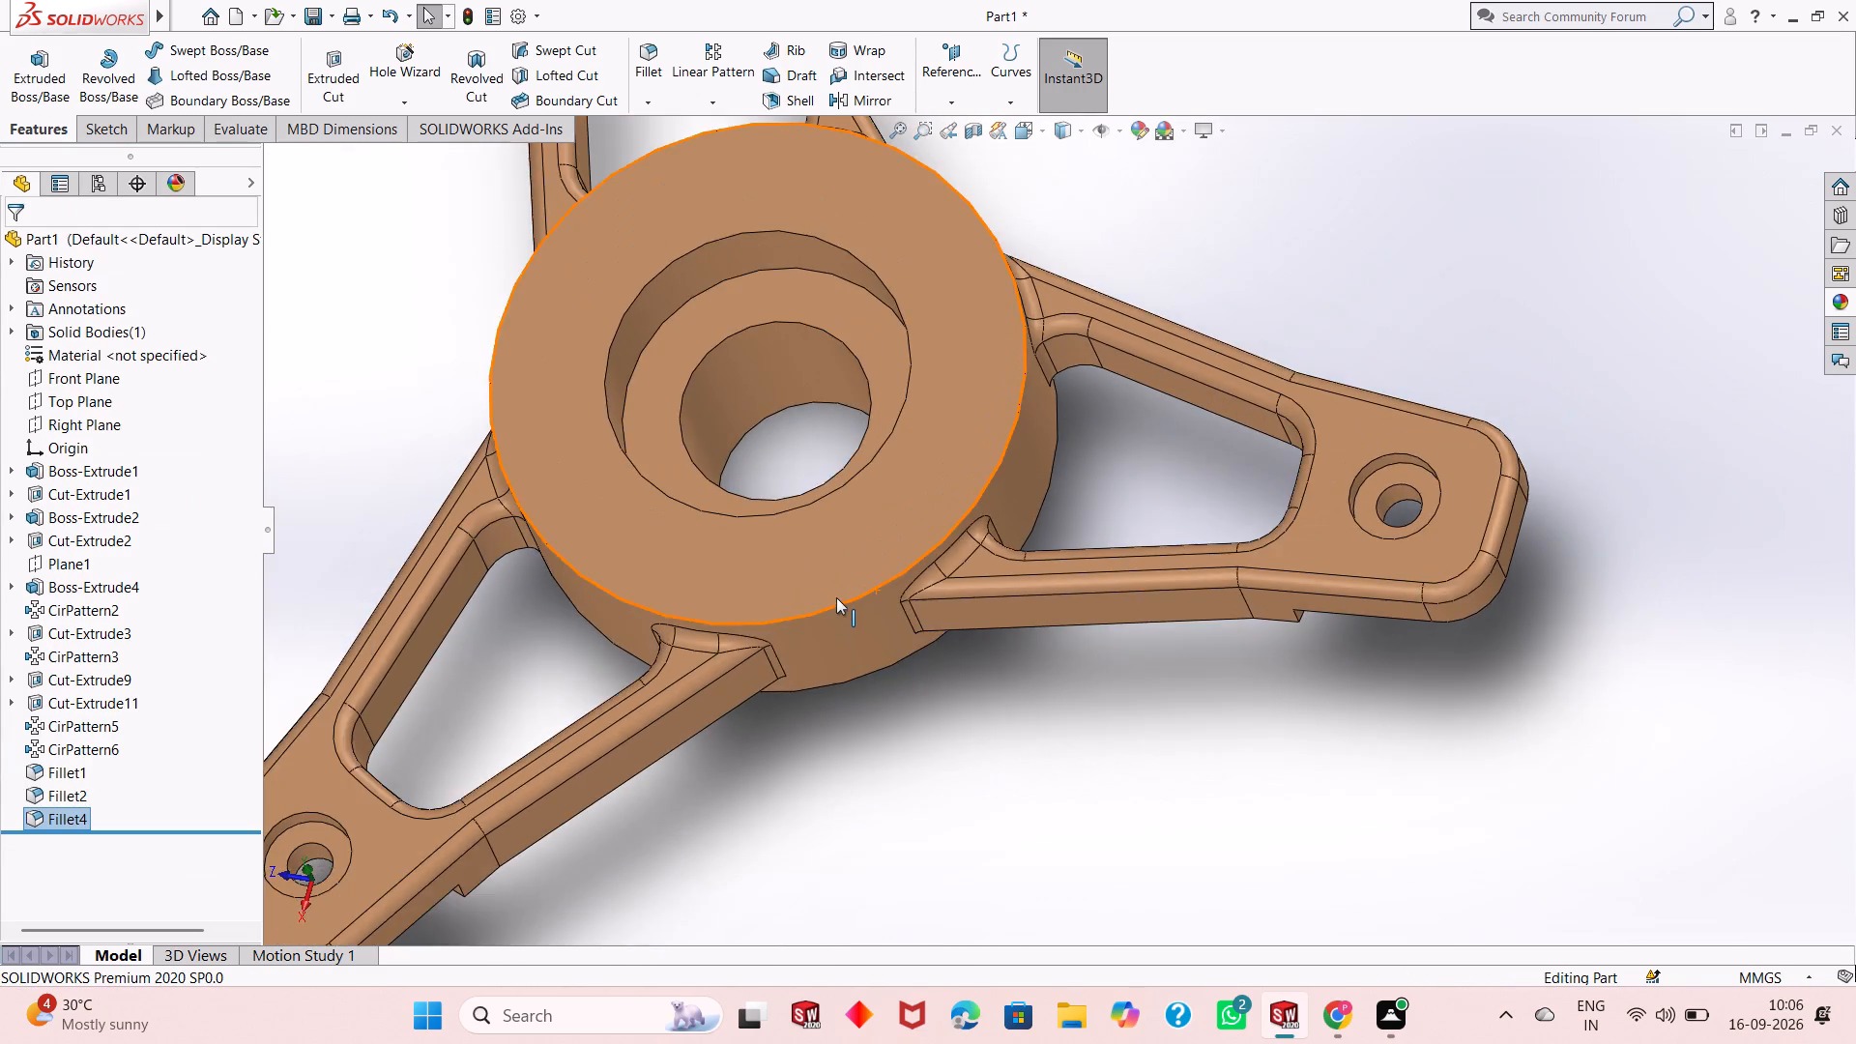
scroll(836, 597, "up", 2)
middle_click_drag(837, 557, 865, 415)
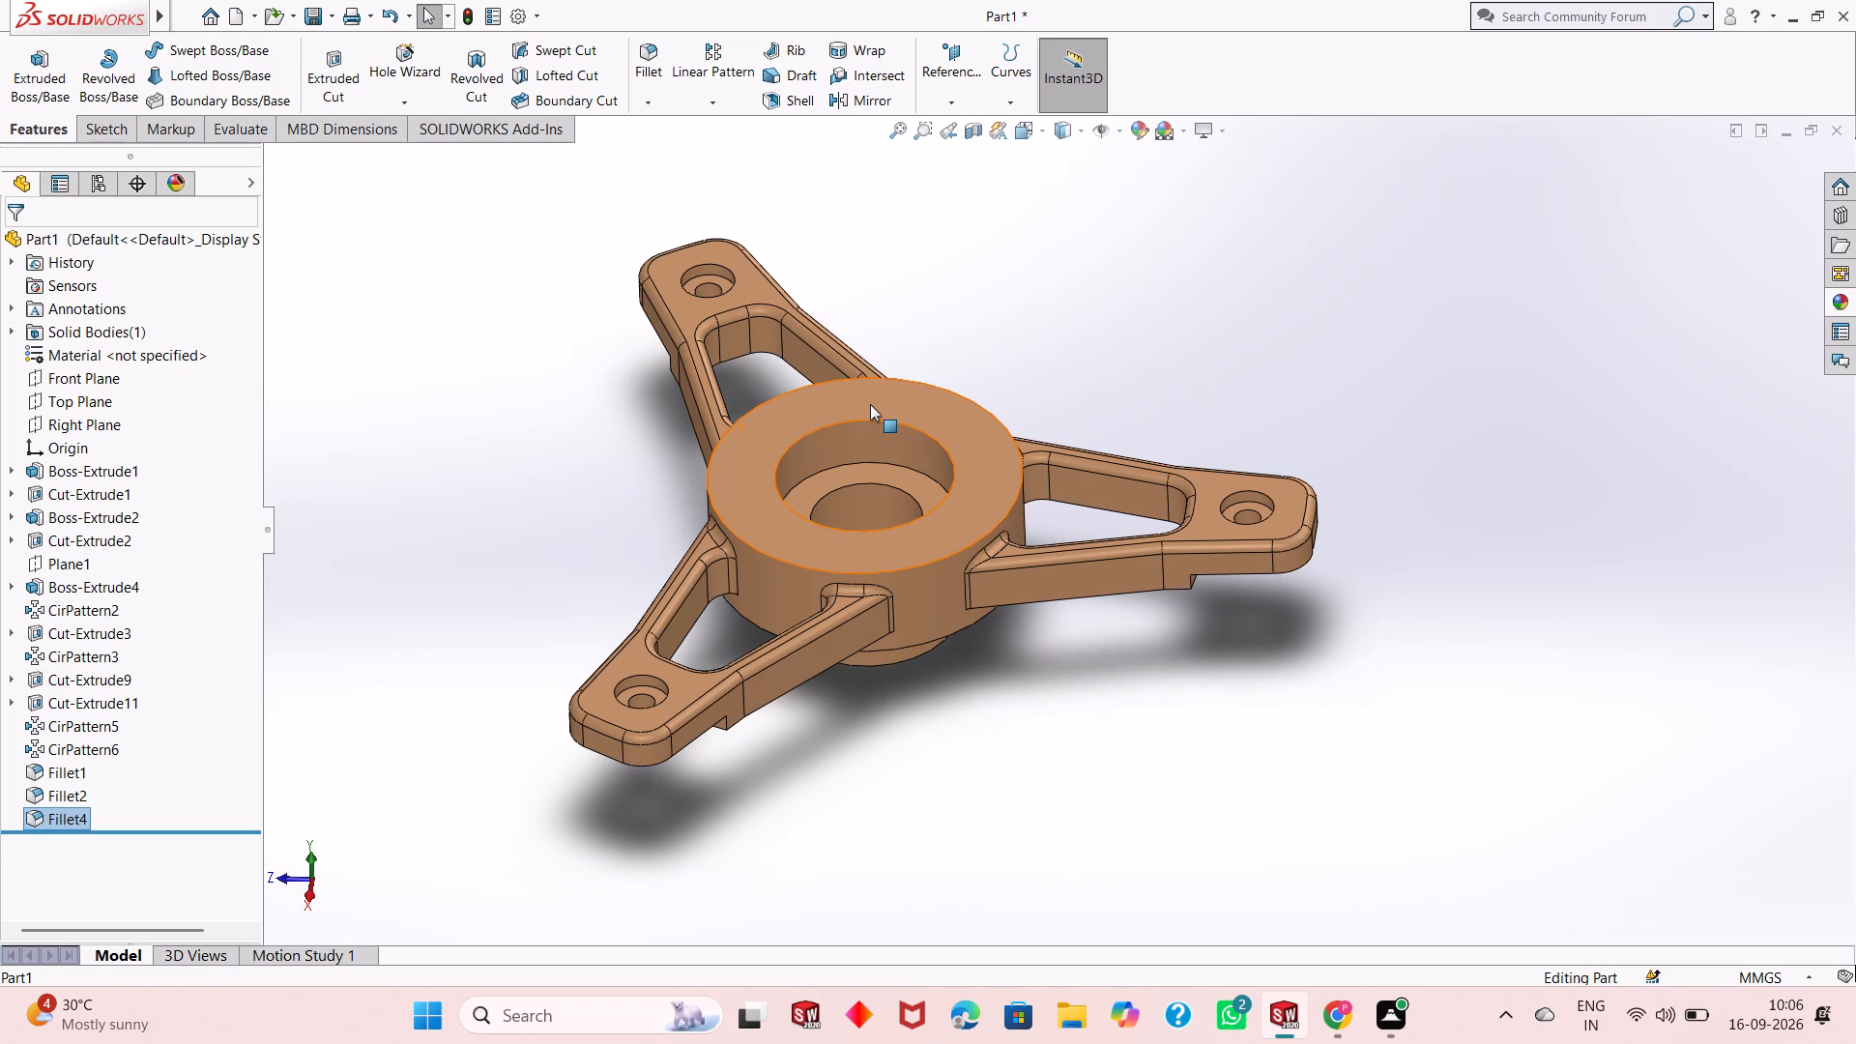
scroll(713, 357, "down", 2)
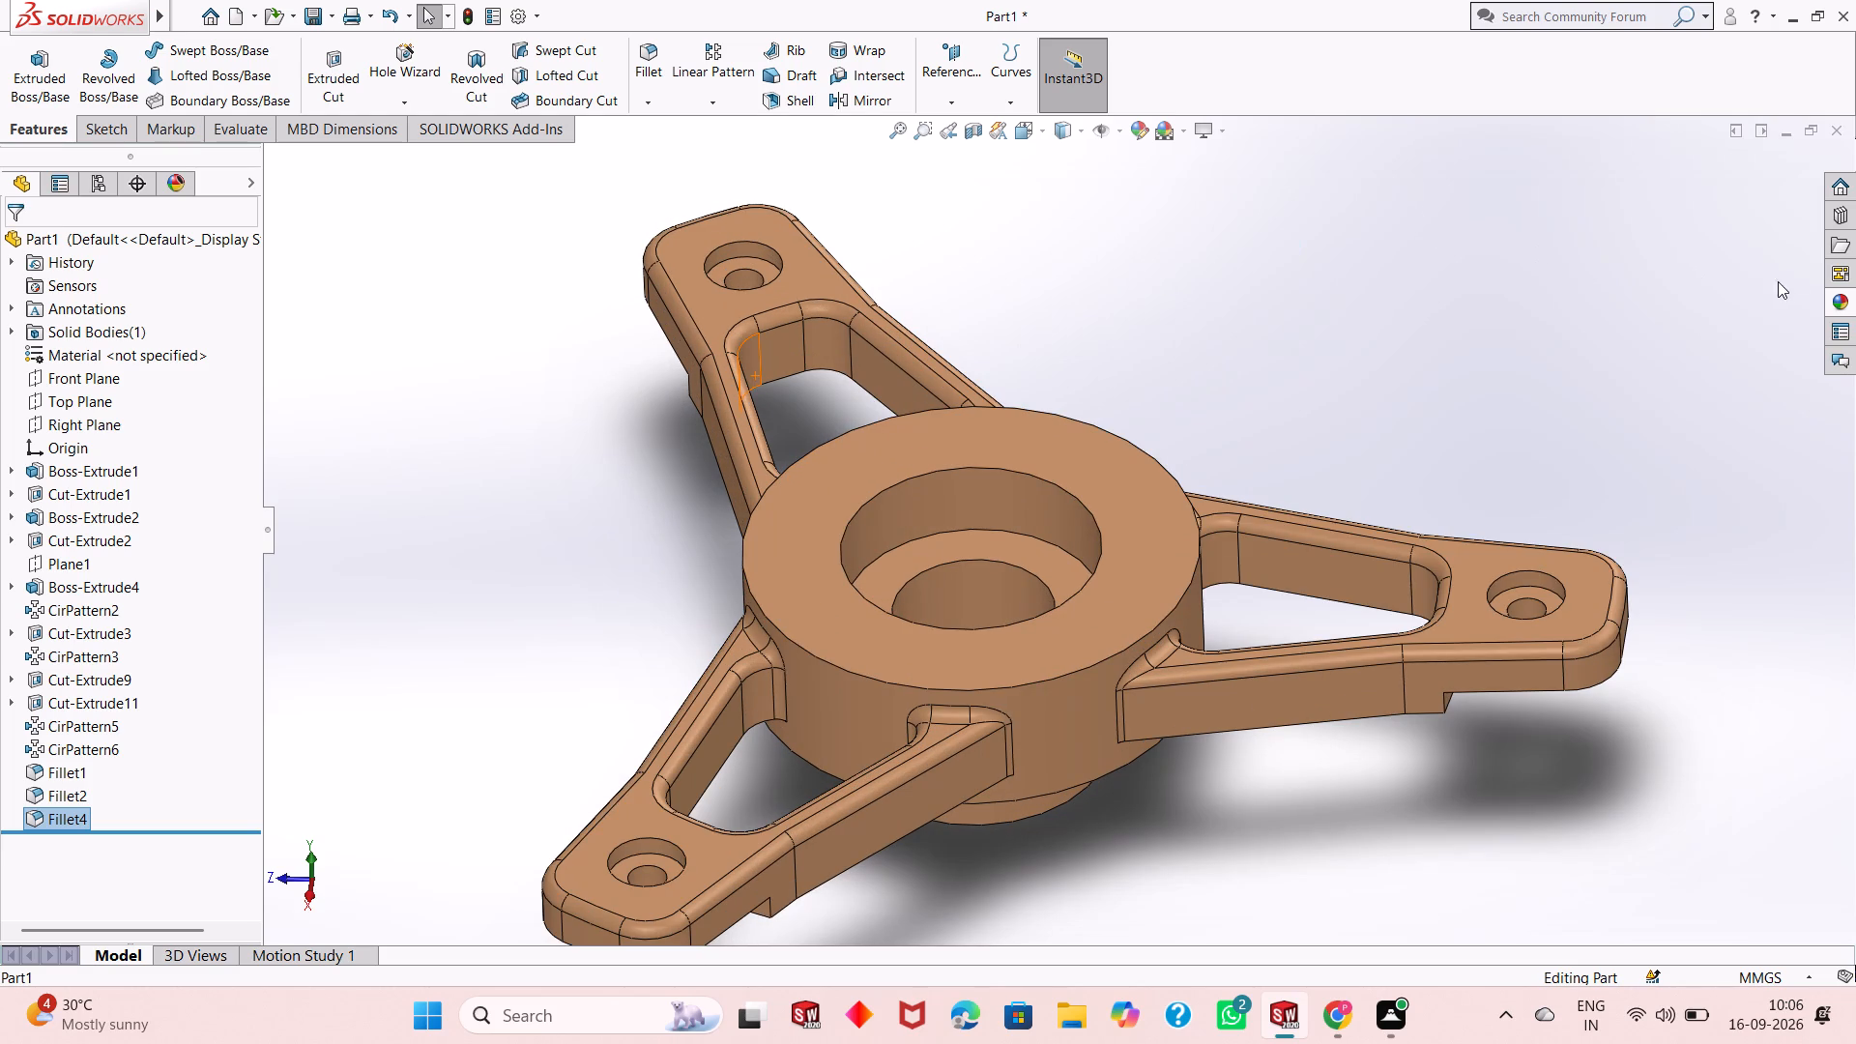
left_click(1841, 301)
left_click(1469, 200)
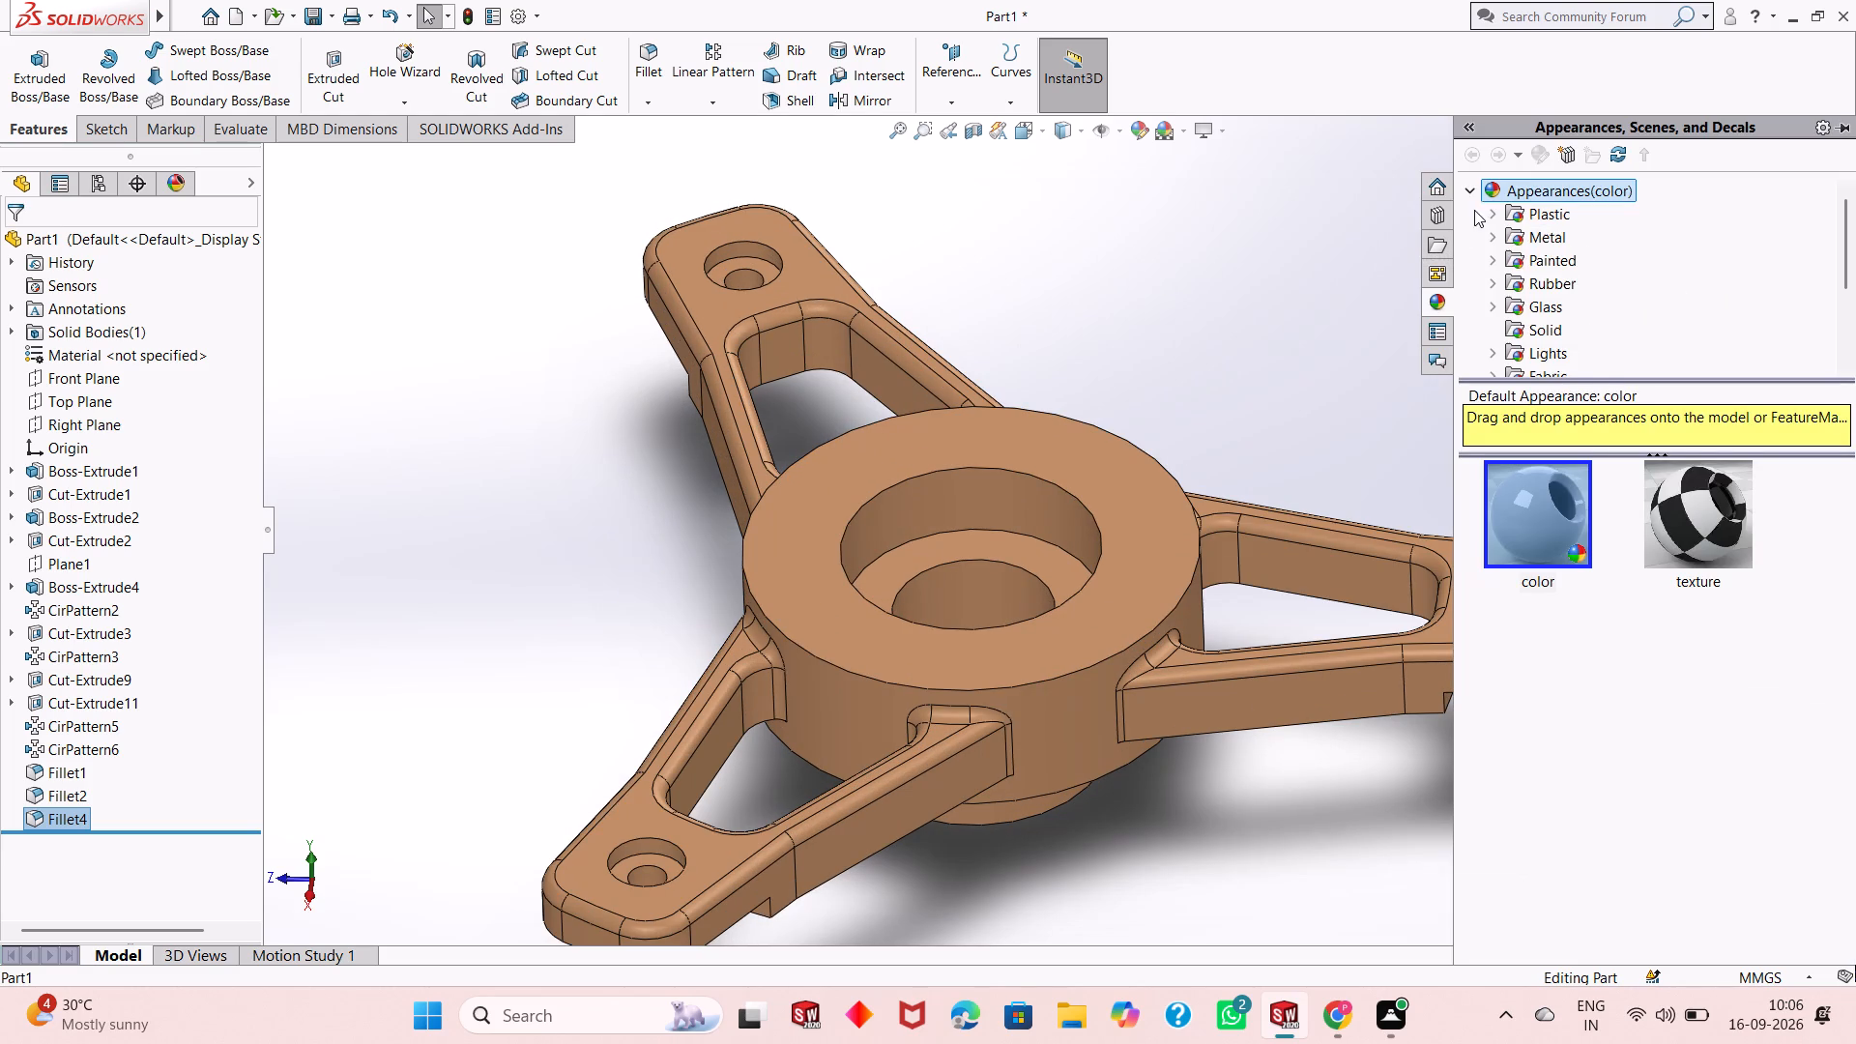
left_click(1519, 243)
left_click(1530, 263)
left_click_drag(1545, 523, 1422, 487)
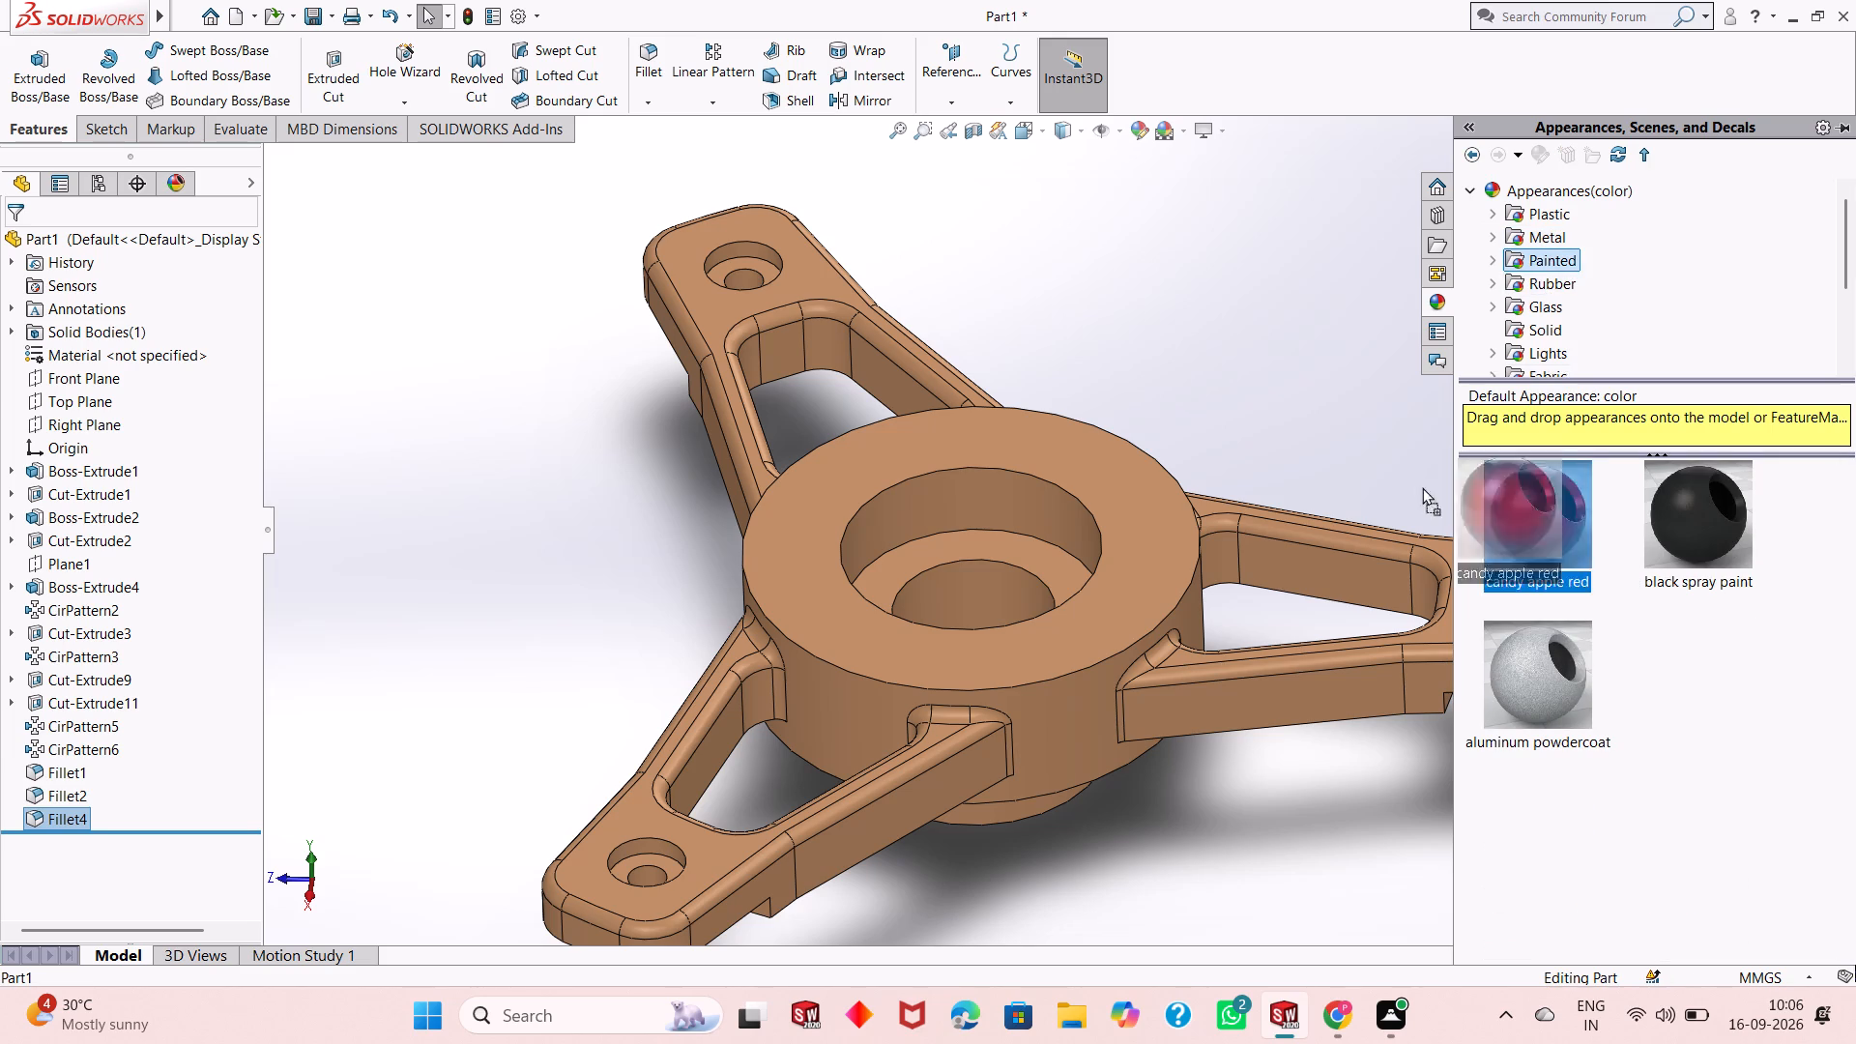
left_click_drag(1422, 487, 683, 333)
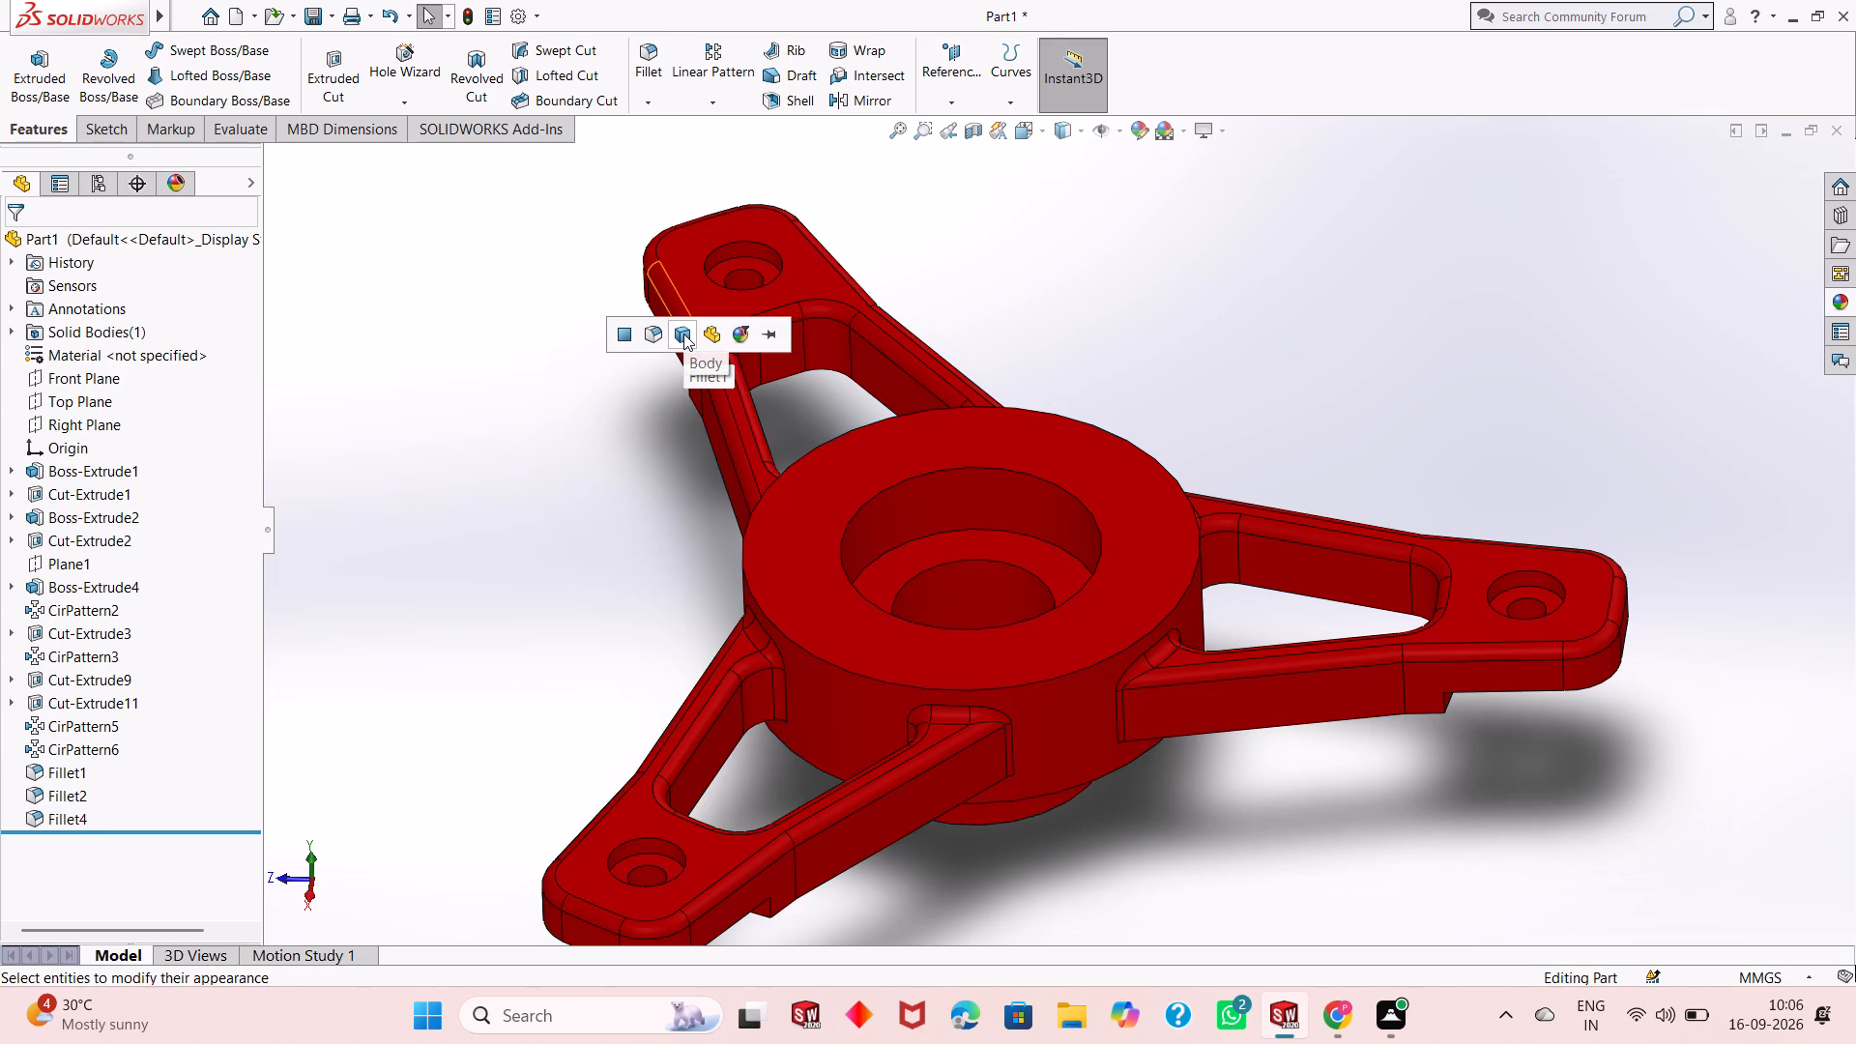
left_click(655, 333)
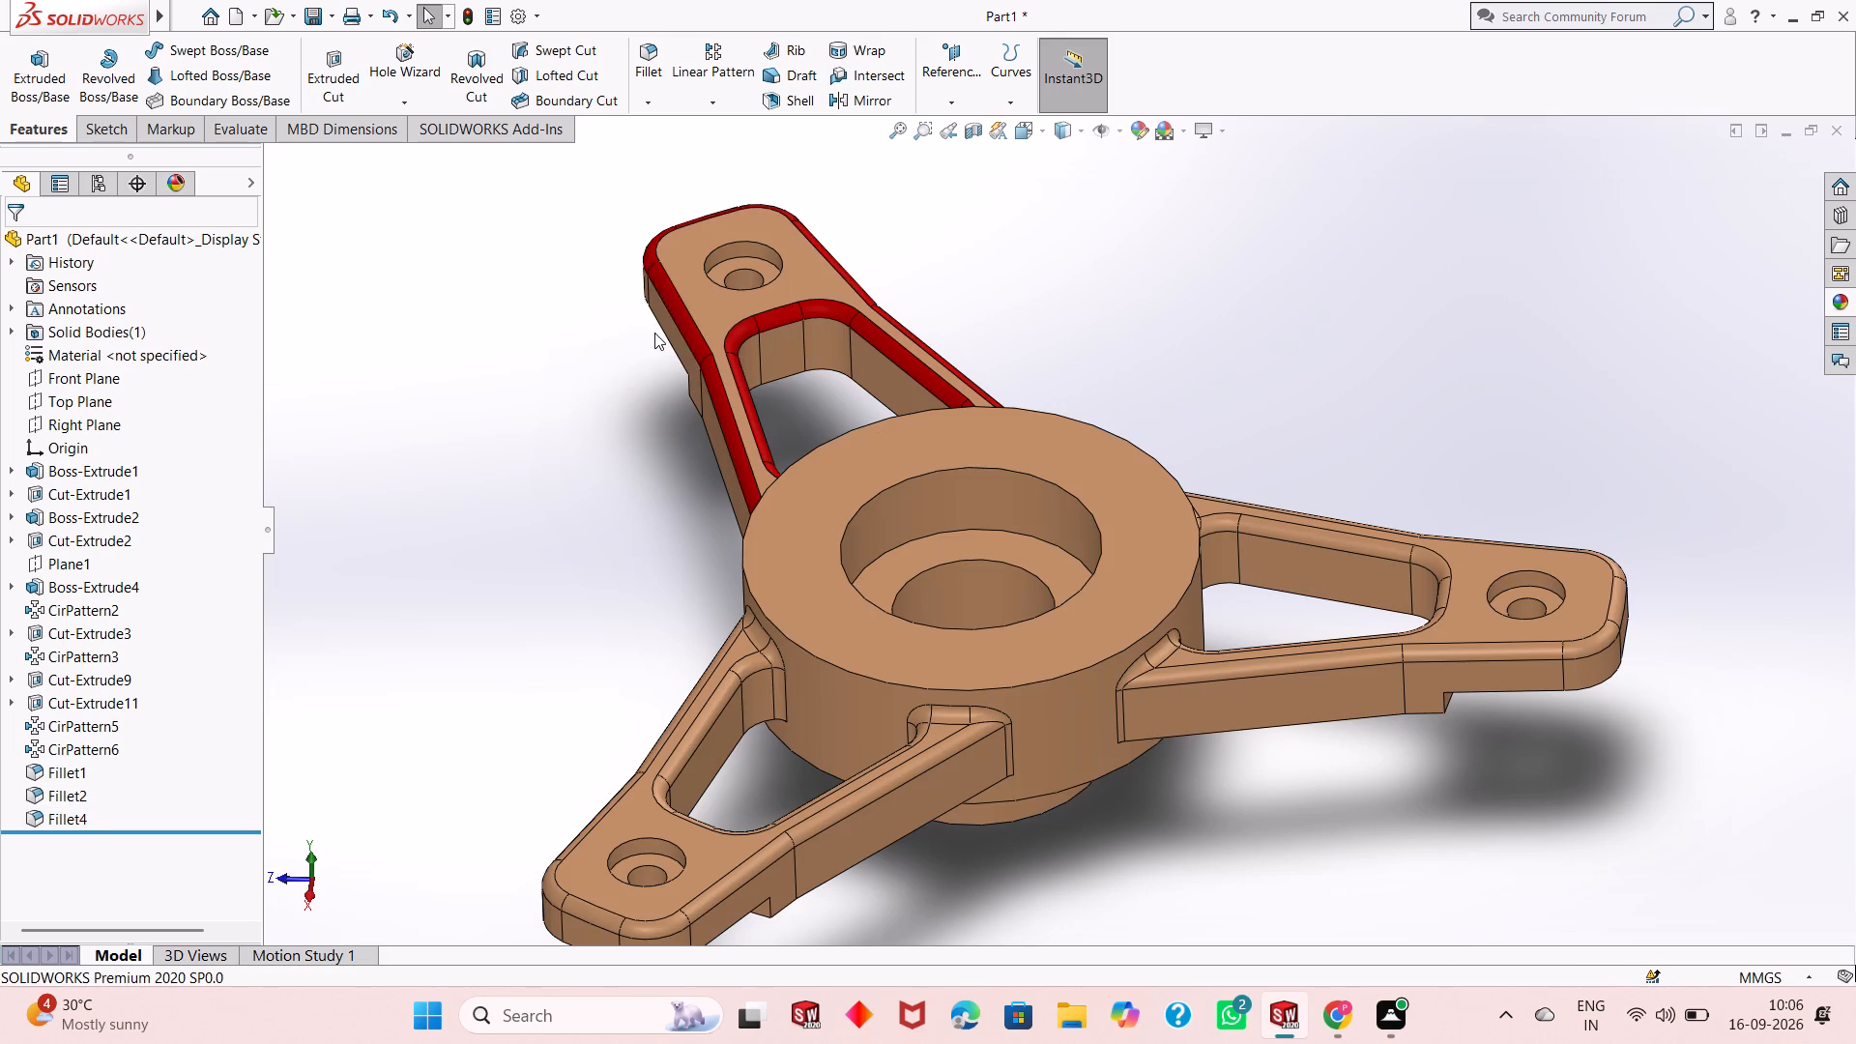
Apply the candy apple red appearance to the fillet features of the other two arms.
left_click(1832, 301)
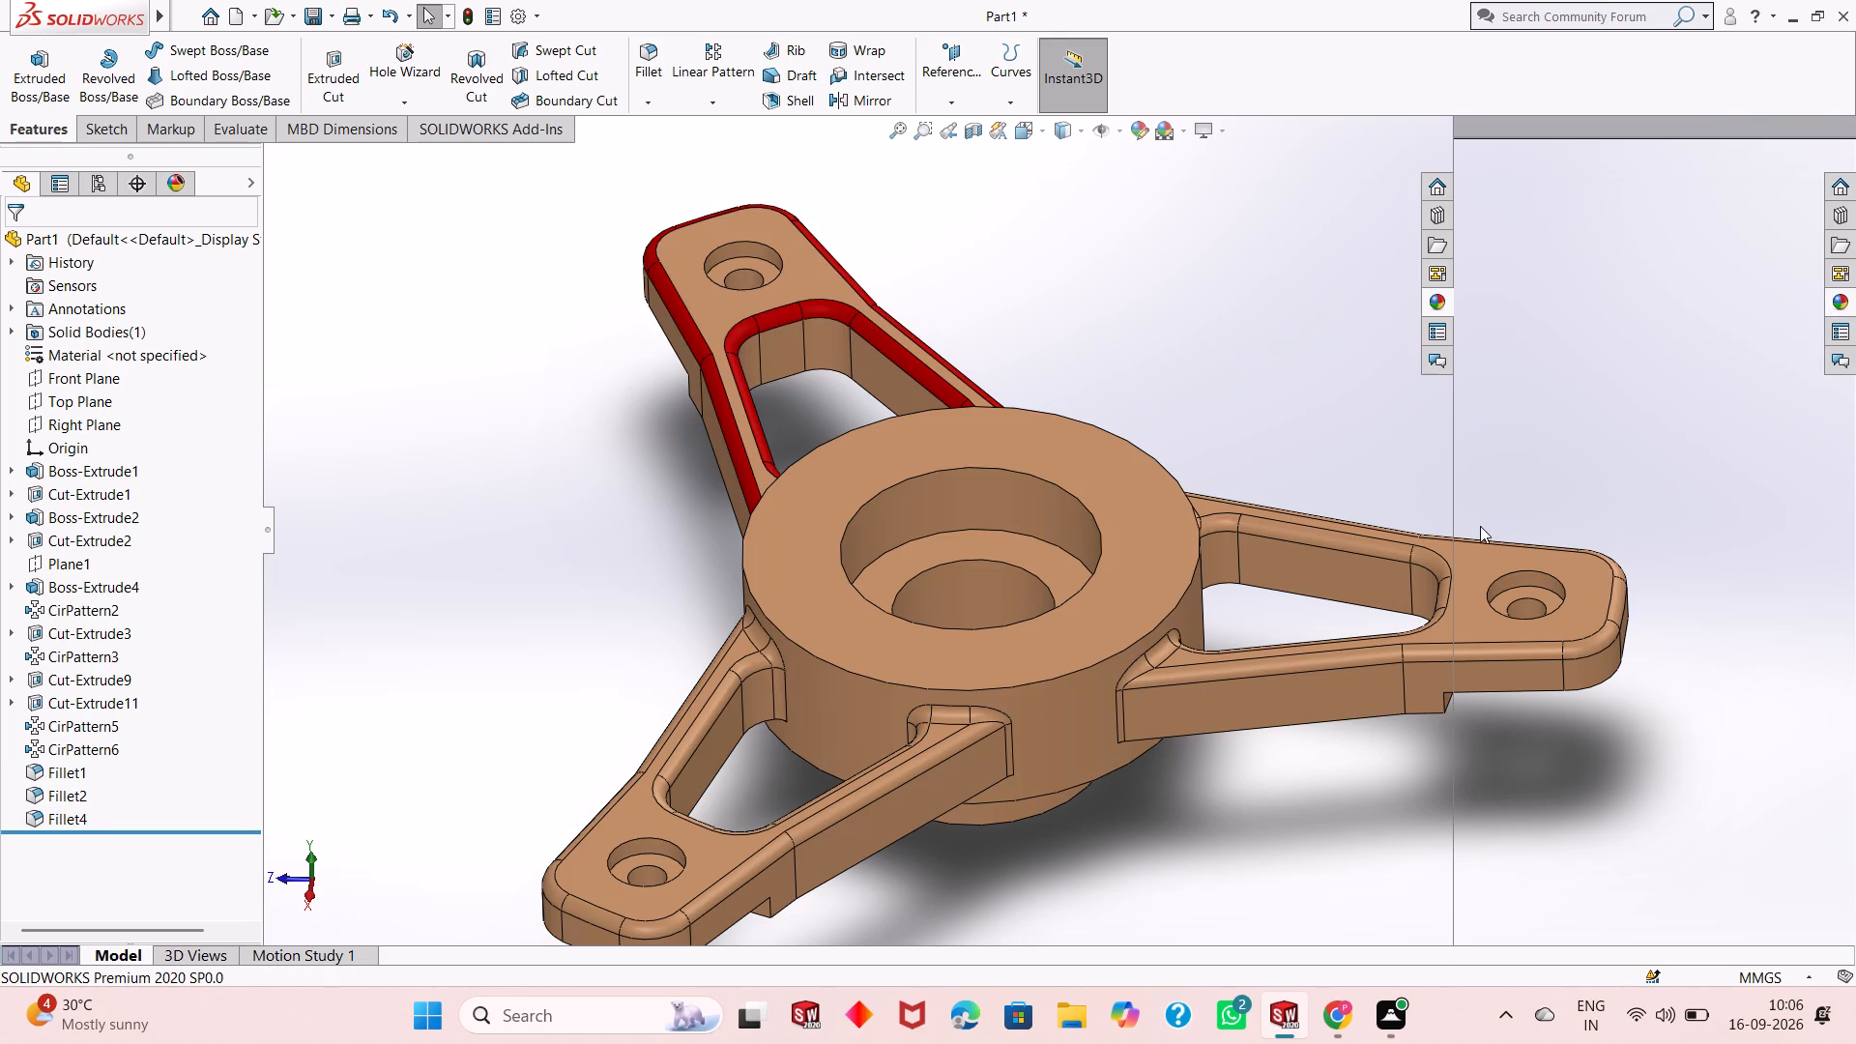
left_click_drag(1533, 504, 1216, 663)
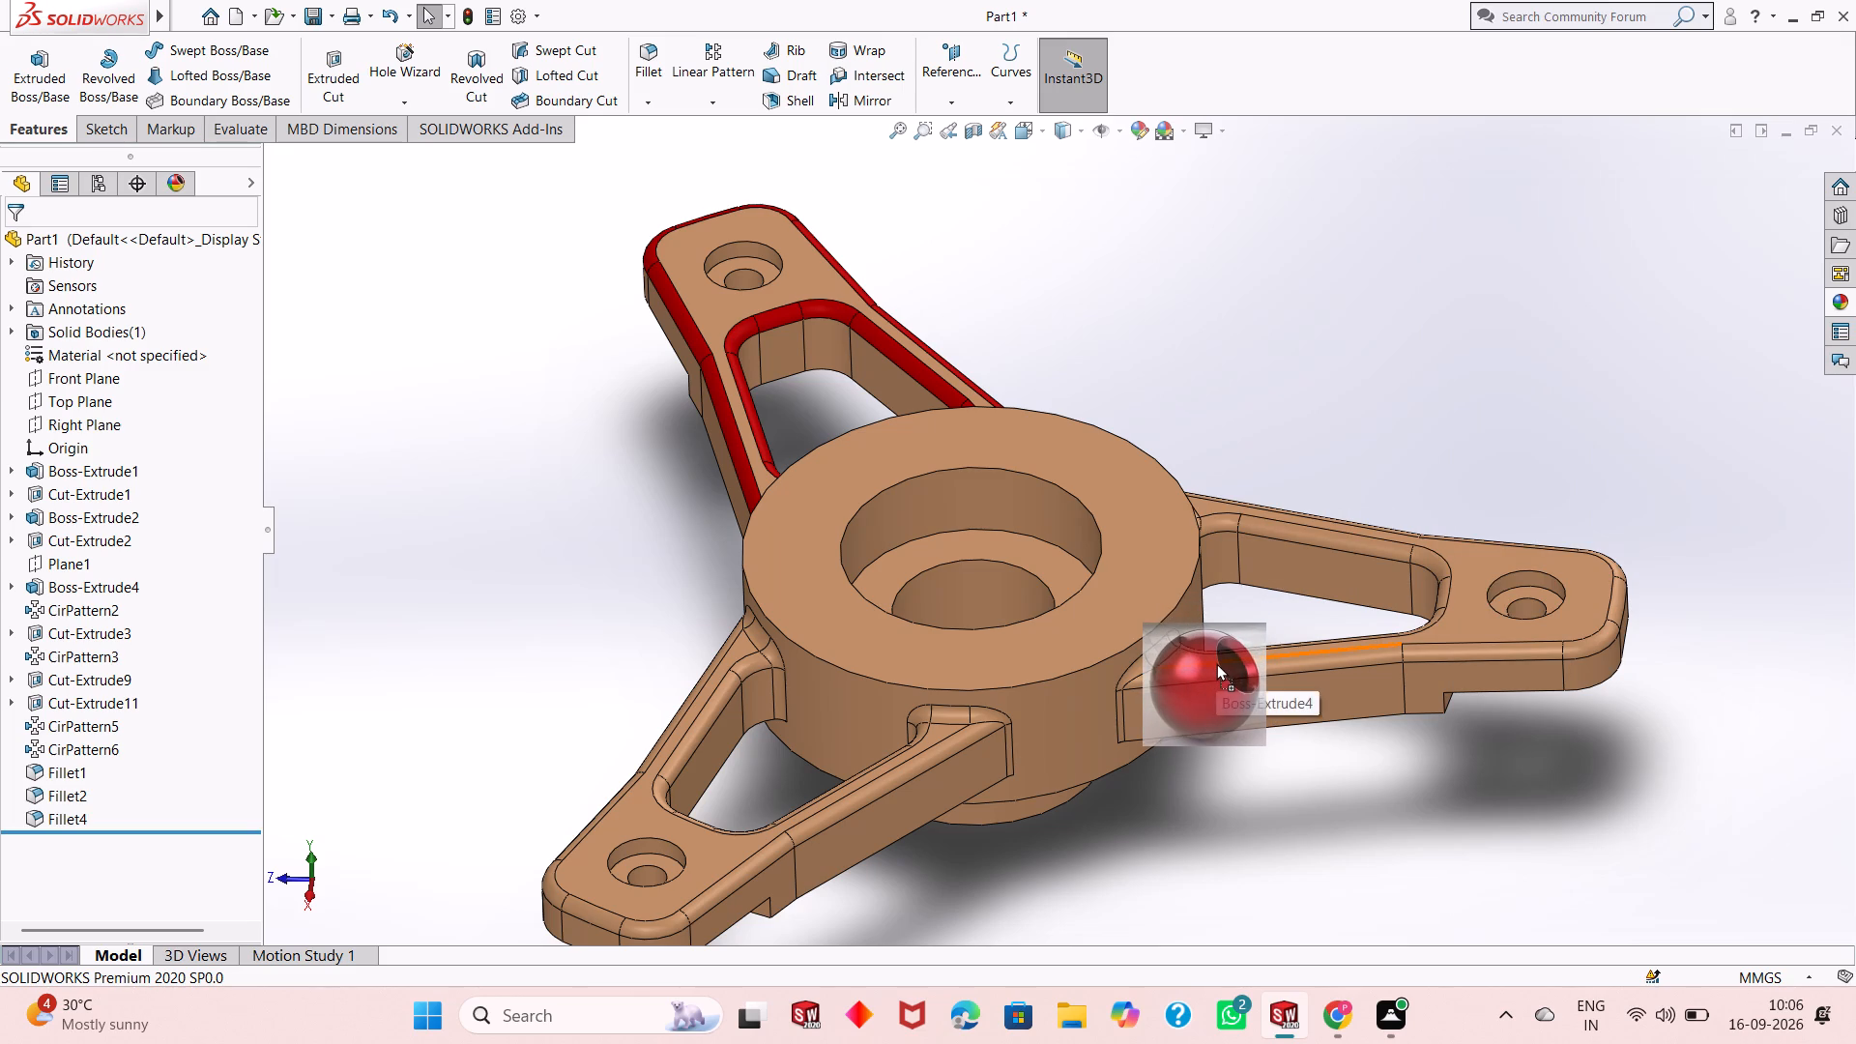
left_click_drag(1216, 663, 1216, 670)
left_click(1216, 670)
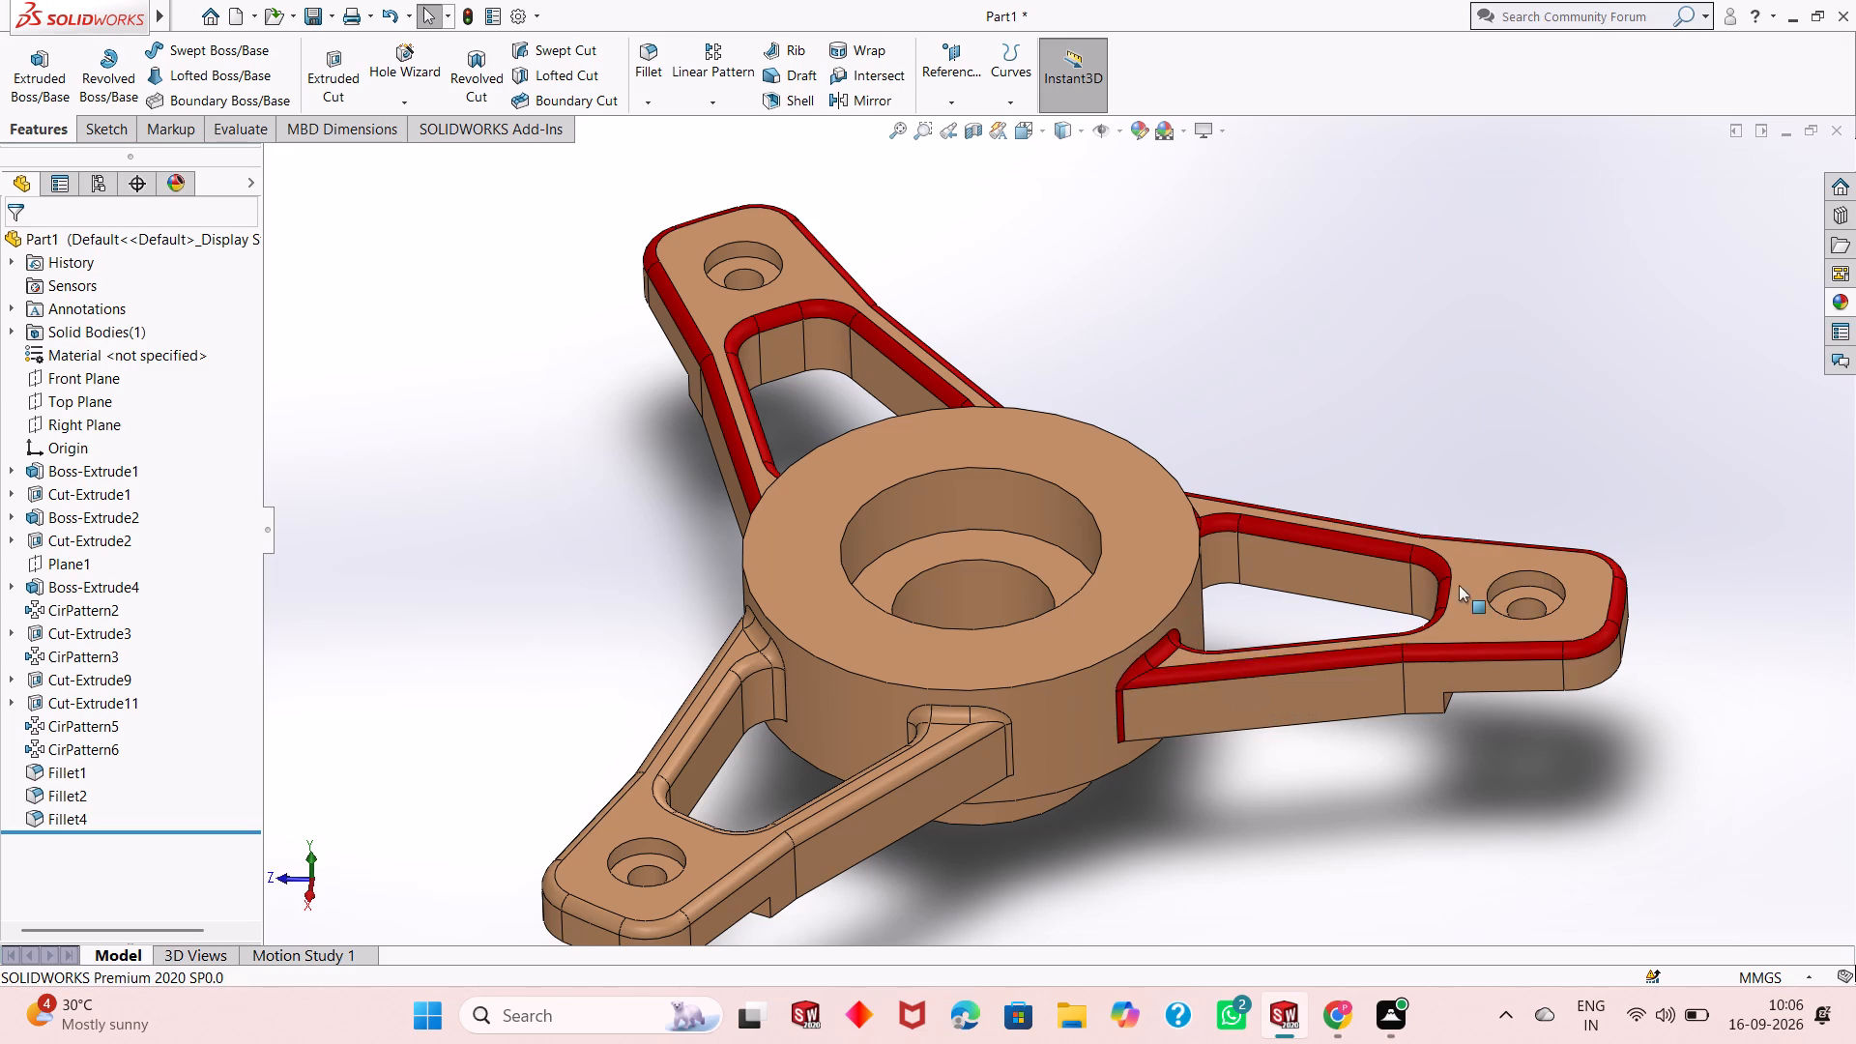
left_click(1834, 294)
left_click_drag(1547, 528, 868, 792)
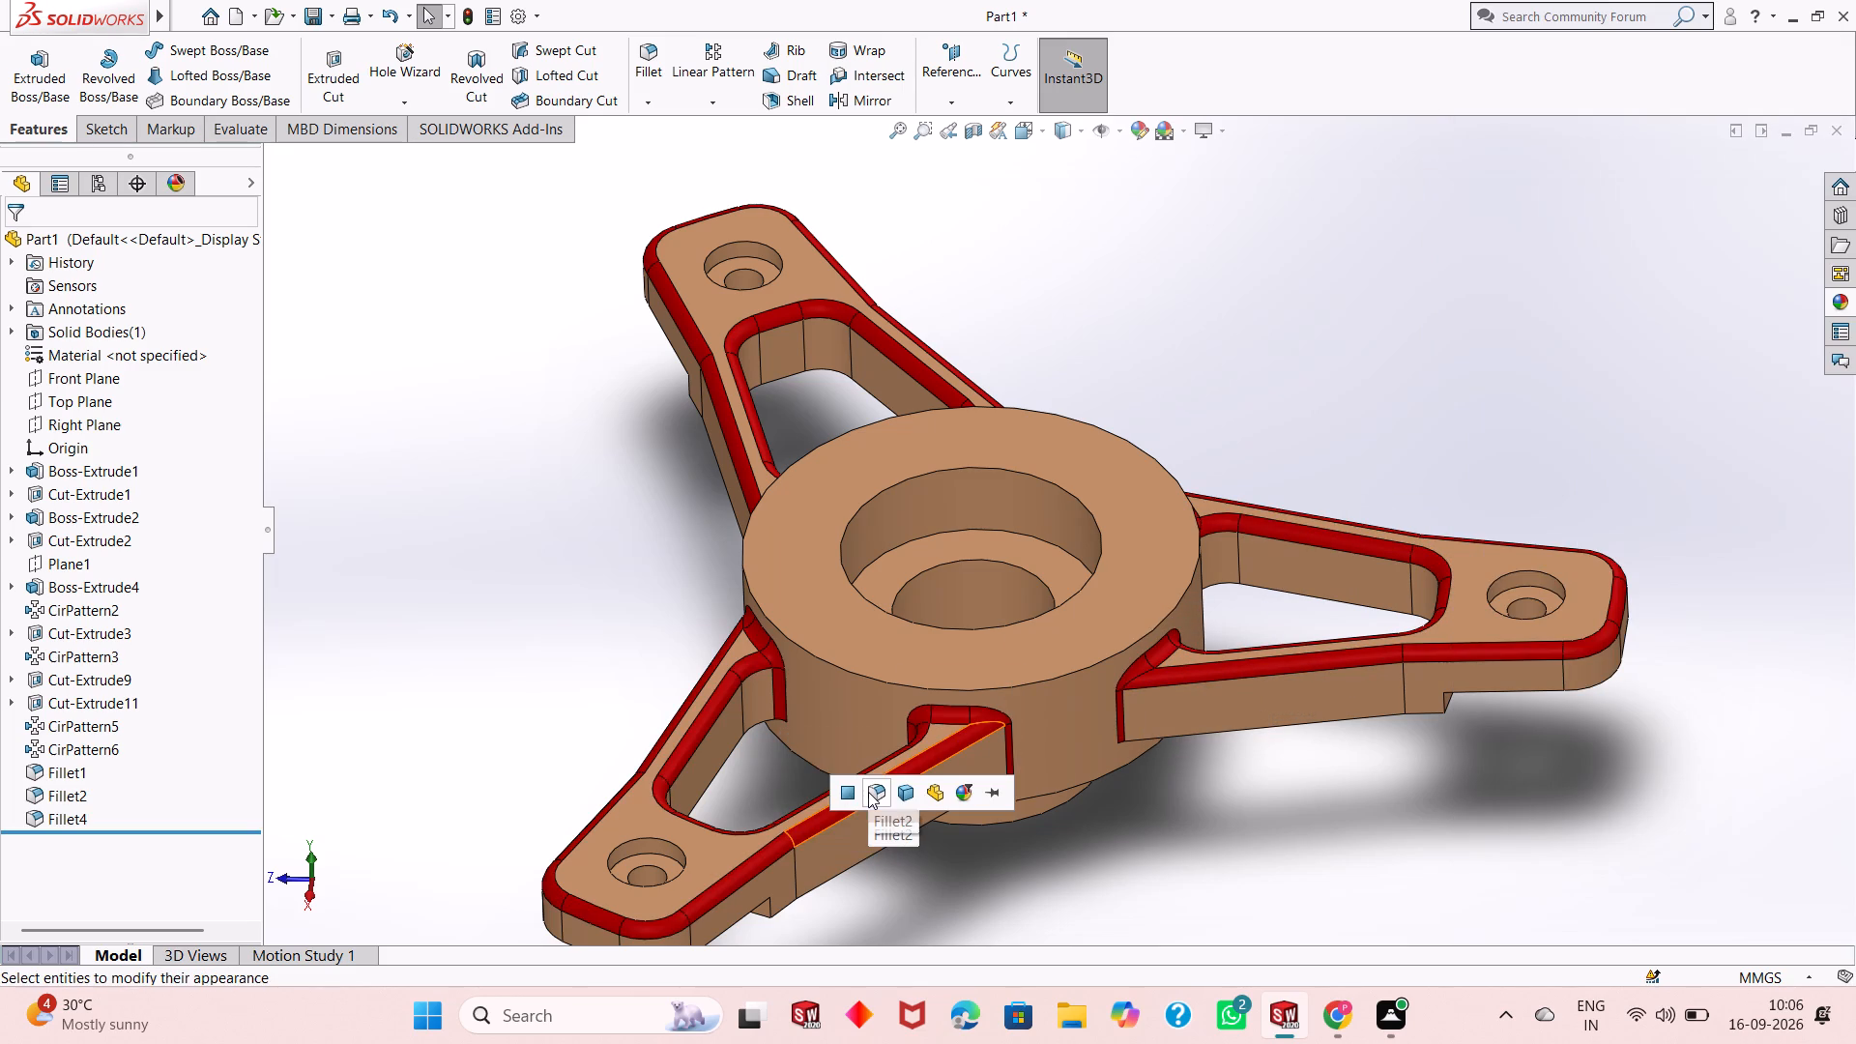
left_click(868, 792)
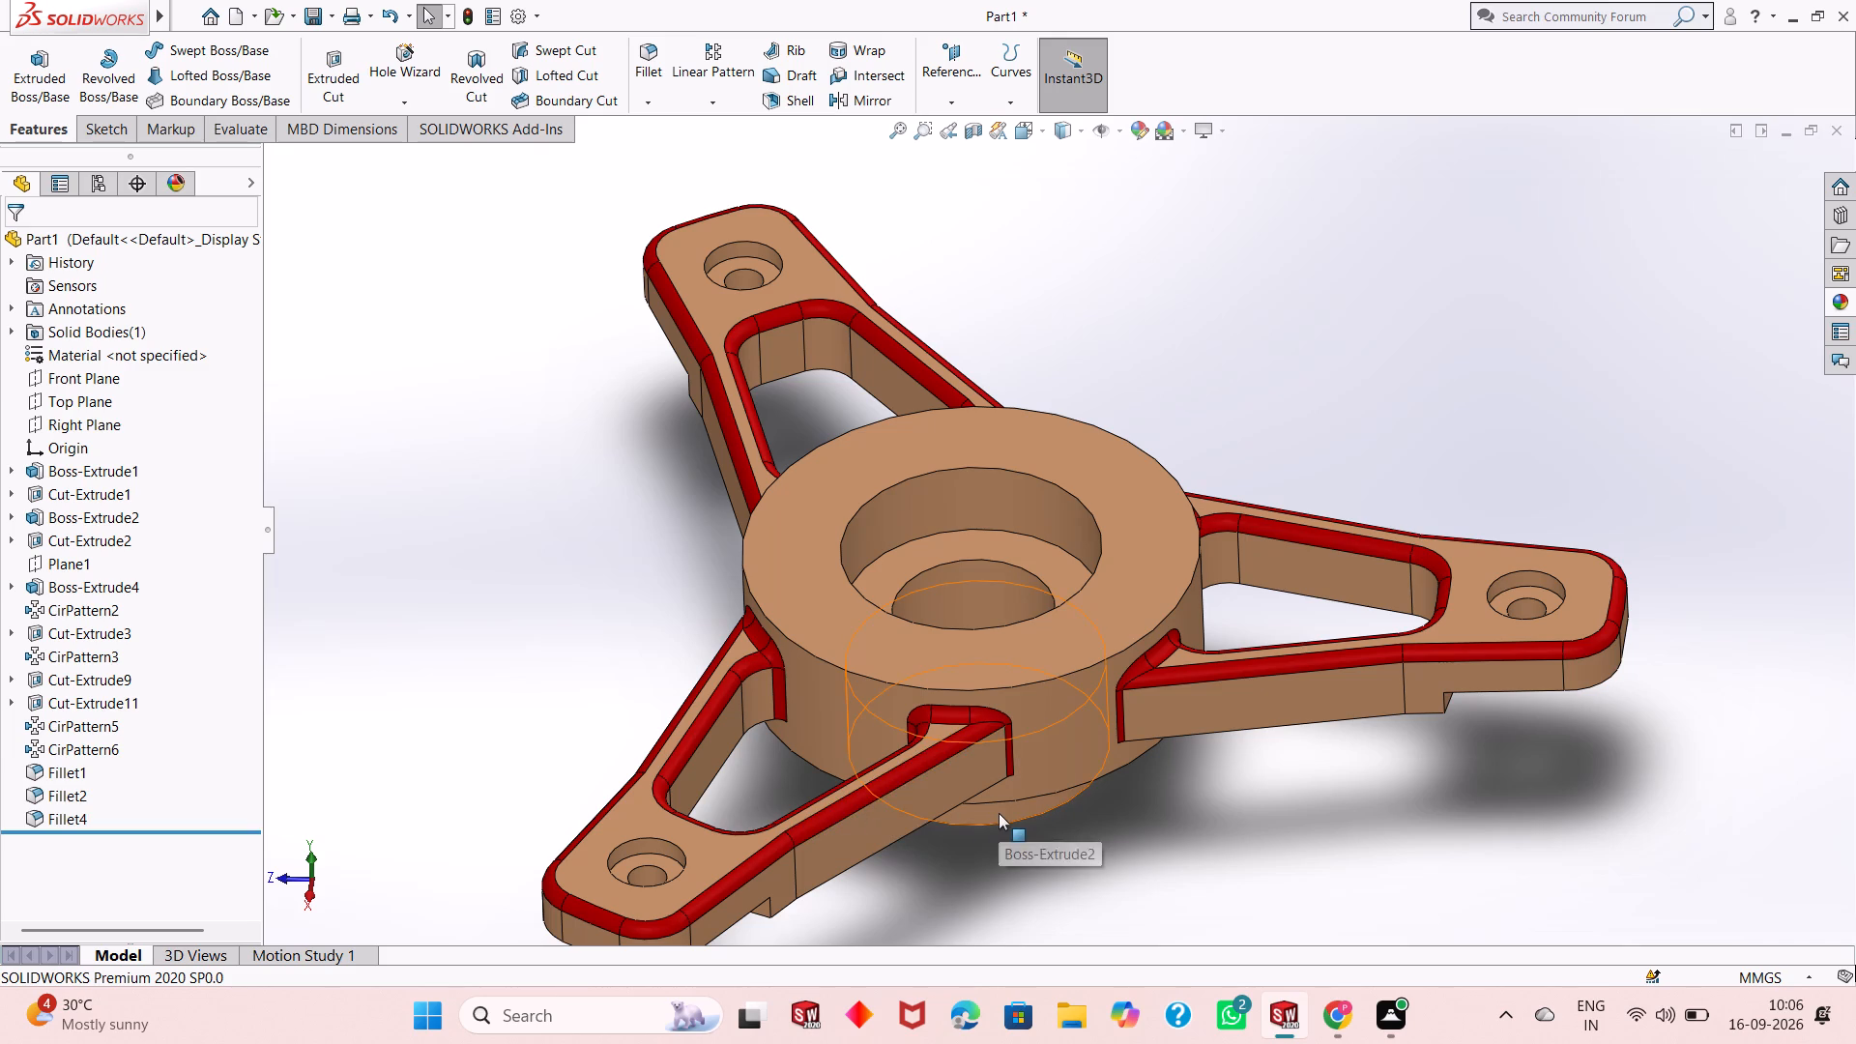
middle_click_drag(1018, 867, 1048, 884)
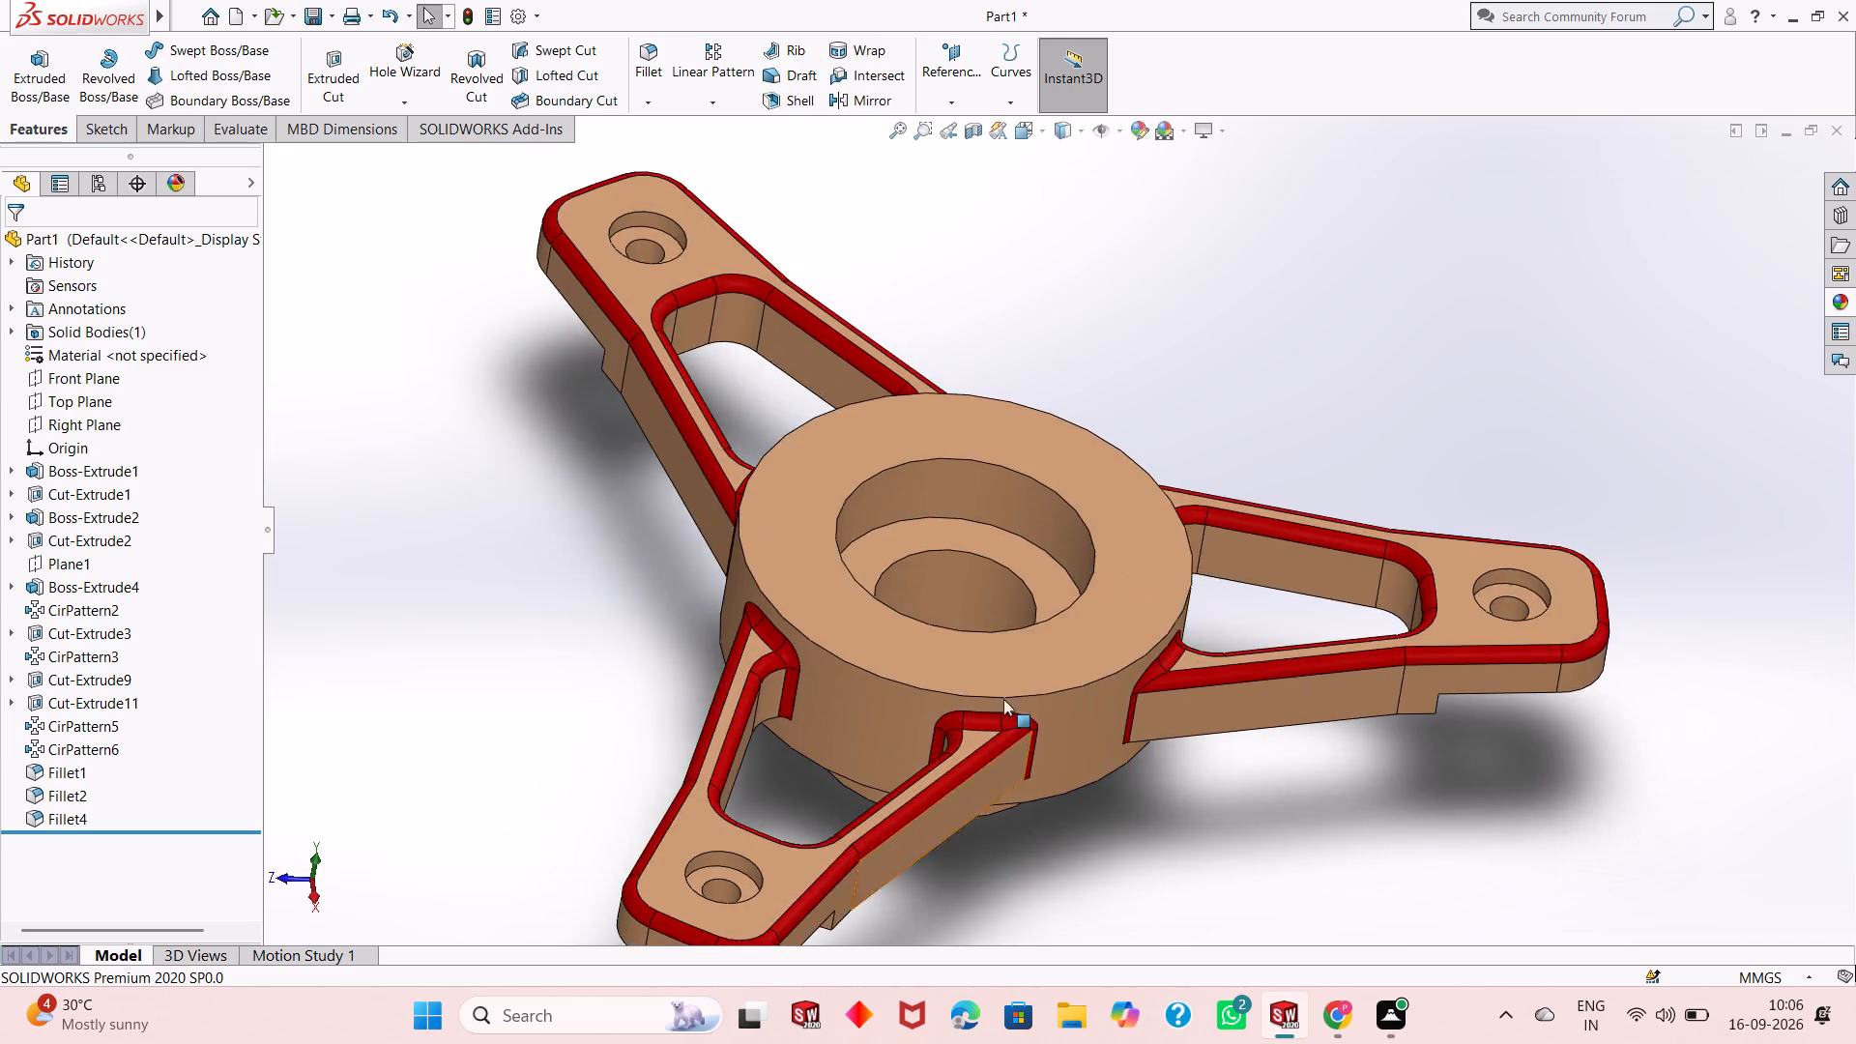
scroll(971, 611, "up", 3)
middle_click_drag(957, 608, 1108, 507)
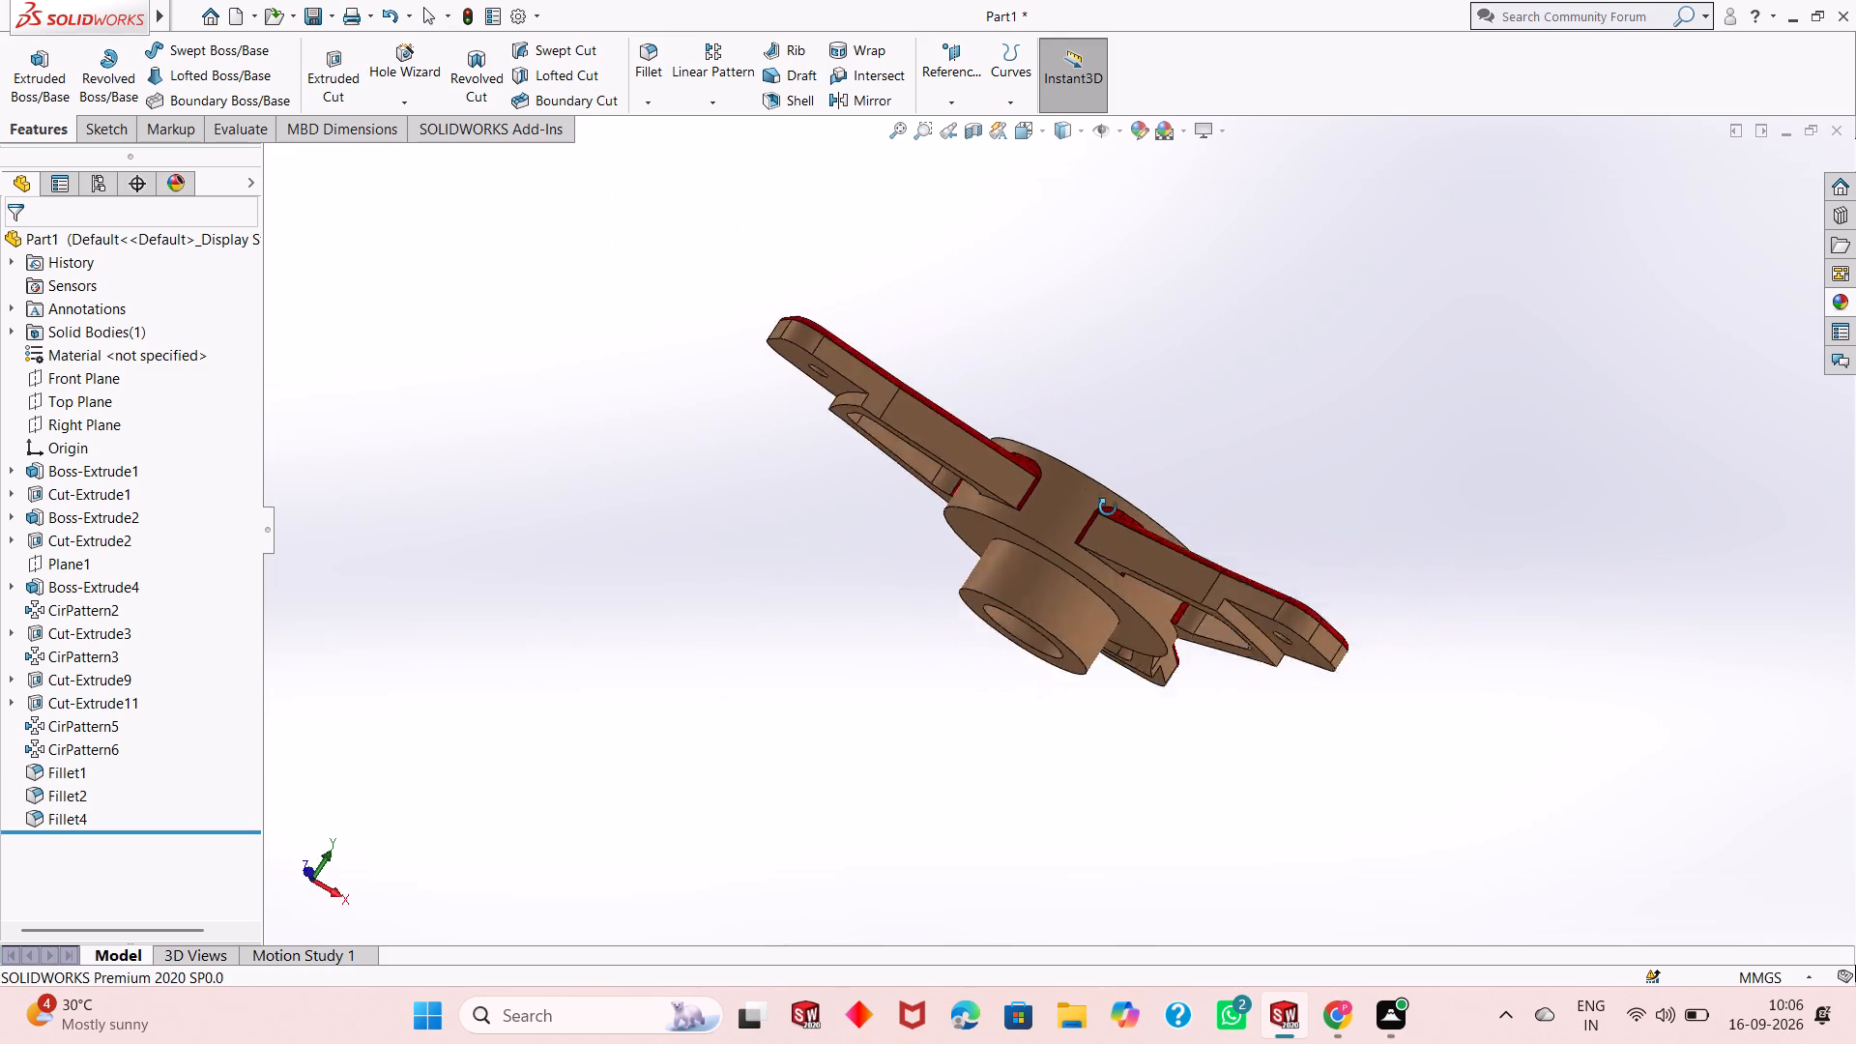
Save the part in the Downloads folder as "Bearing support plate" in SOLIDWORKS Part format.
middle_click_drag(1108, 507, 950, 700)
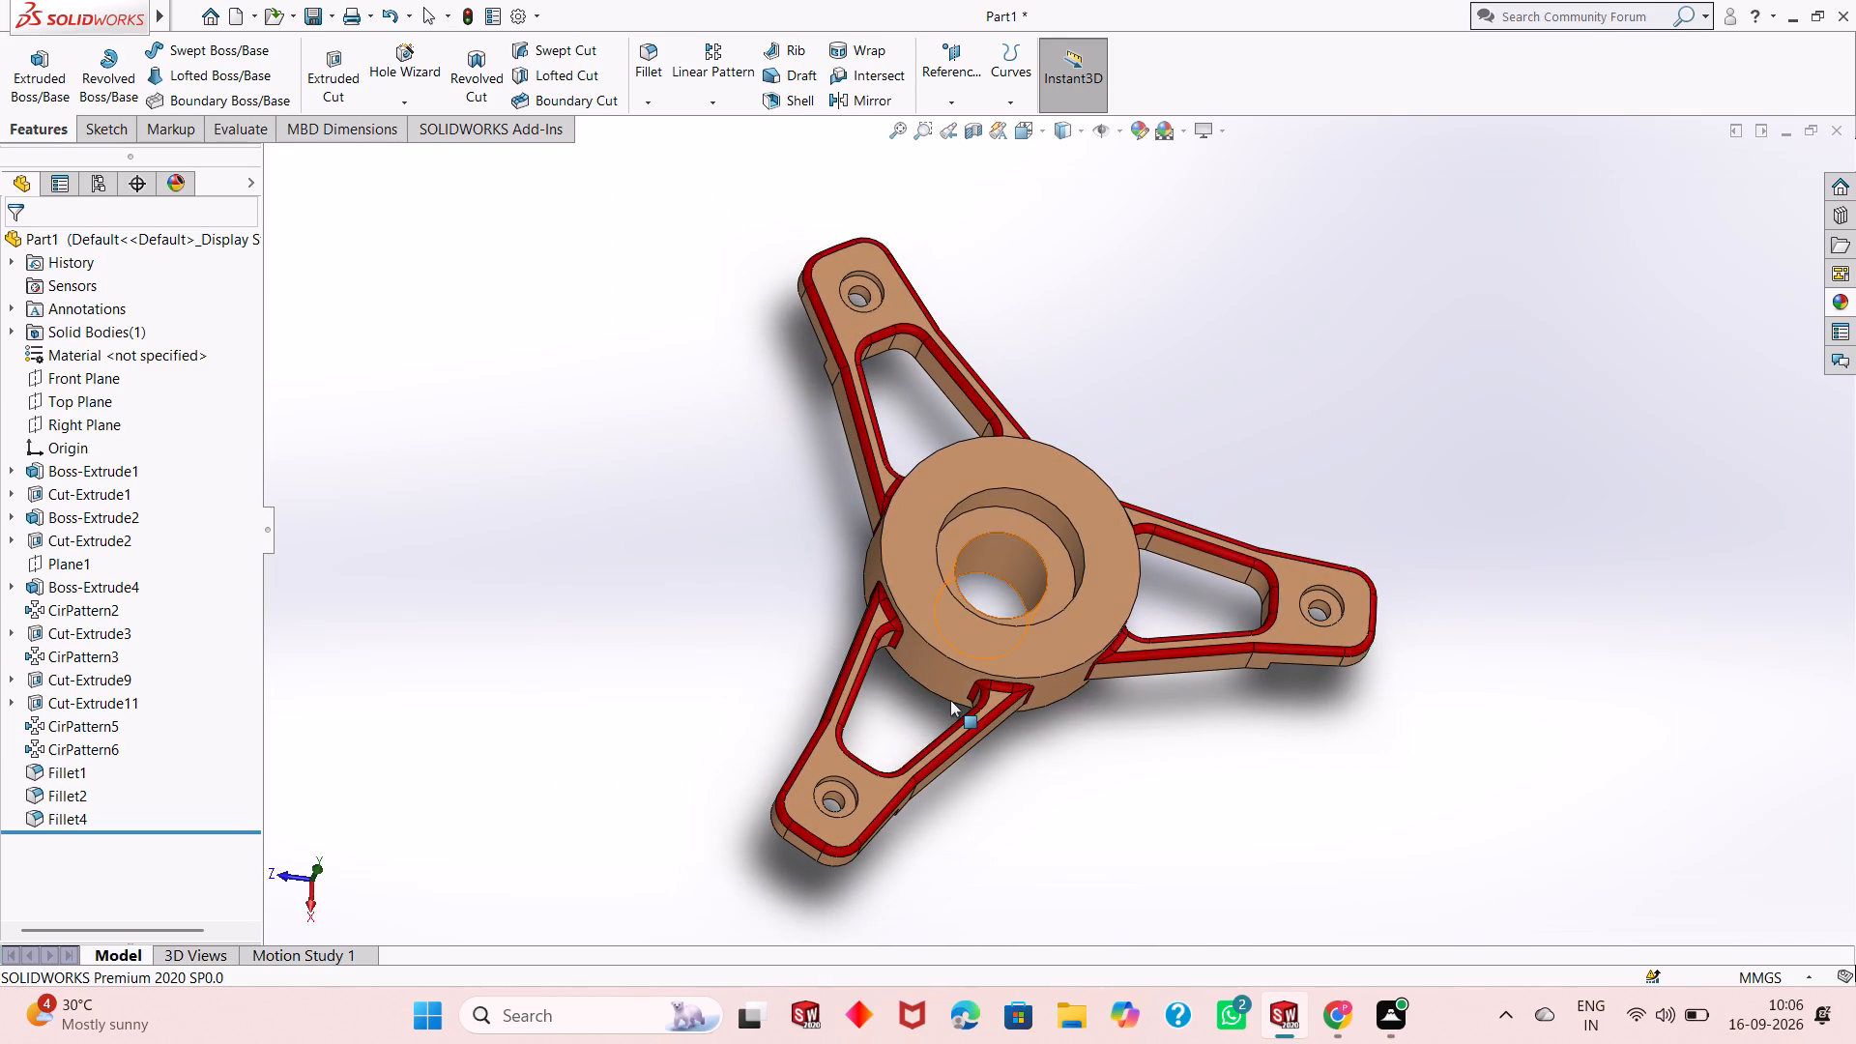
key("ctrl+s")
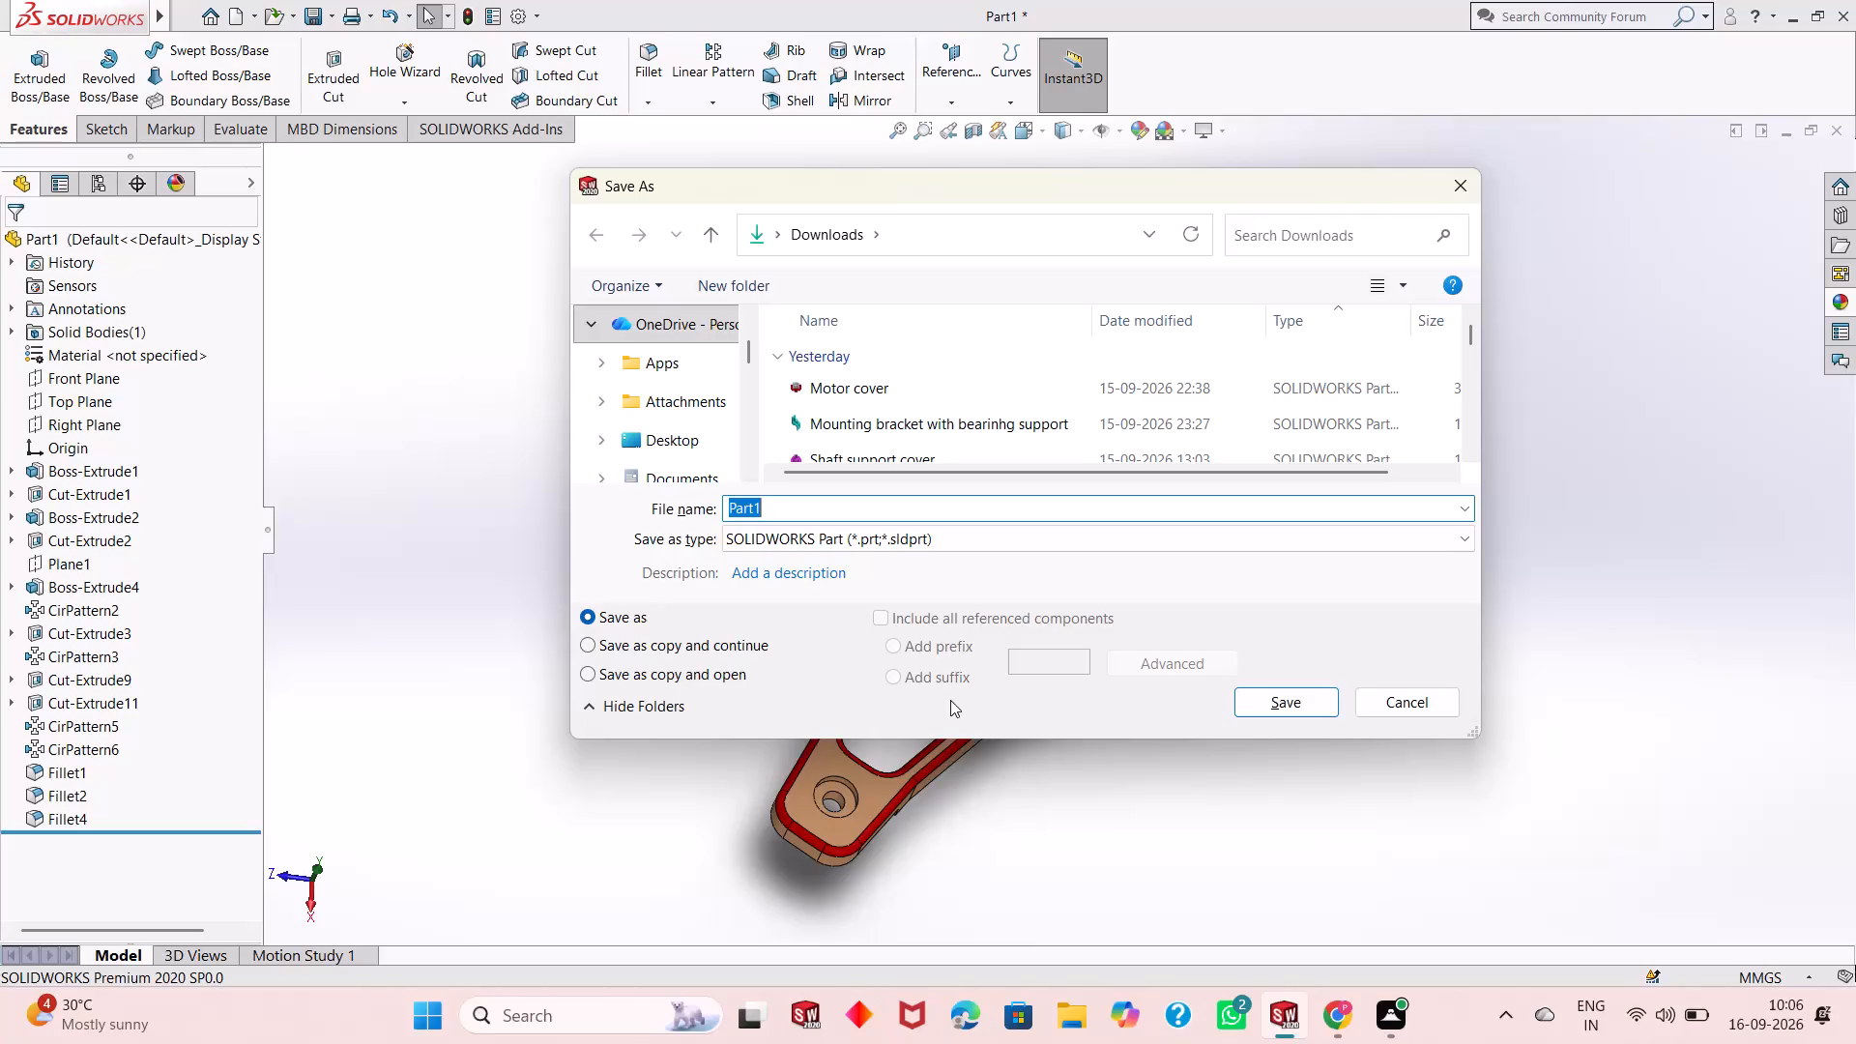
type("Bearing")
key("space")
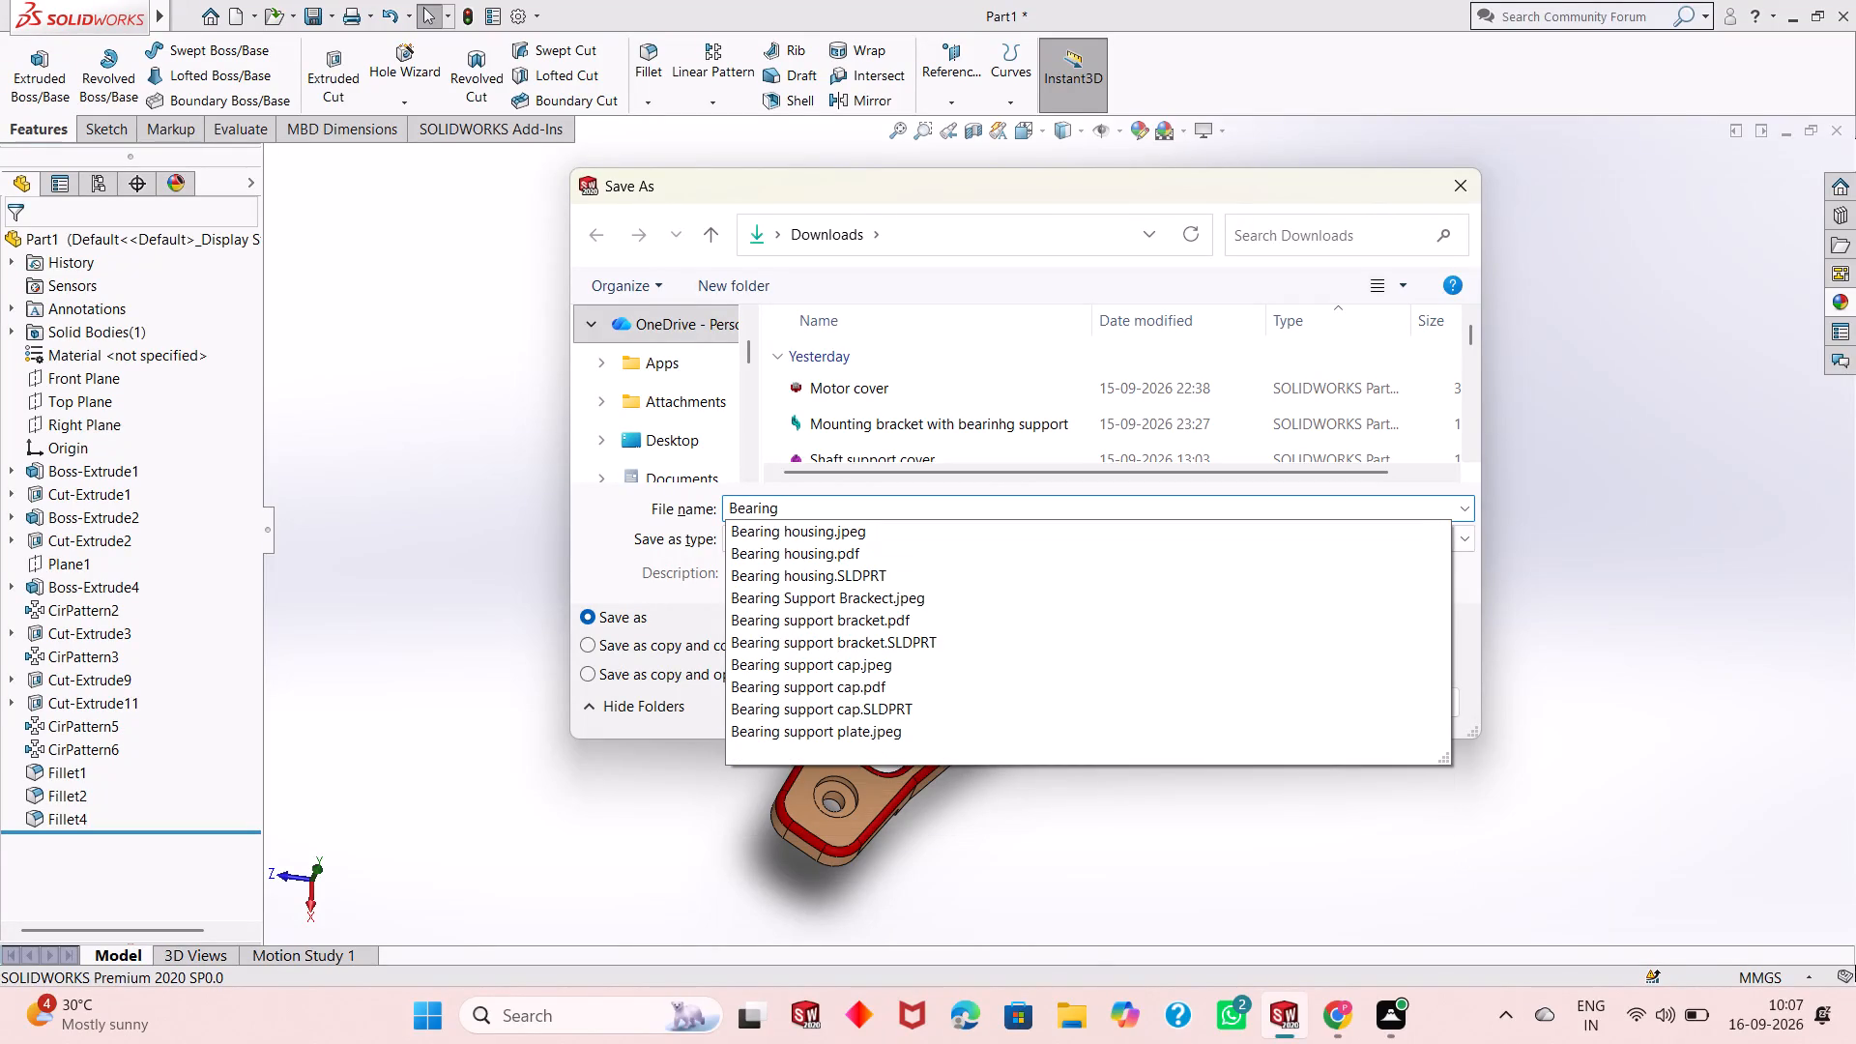
type("support")
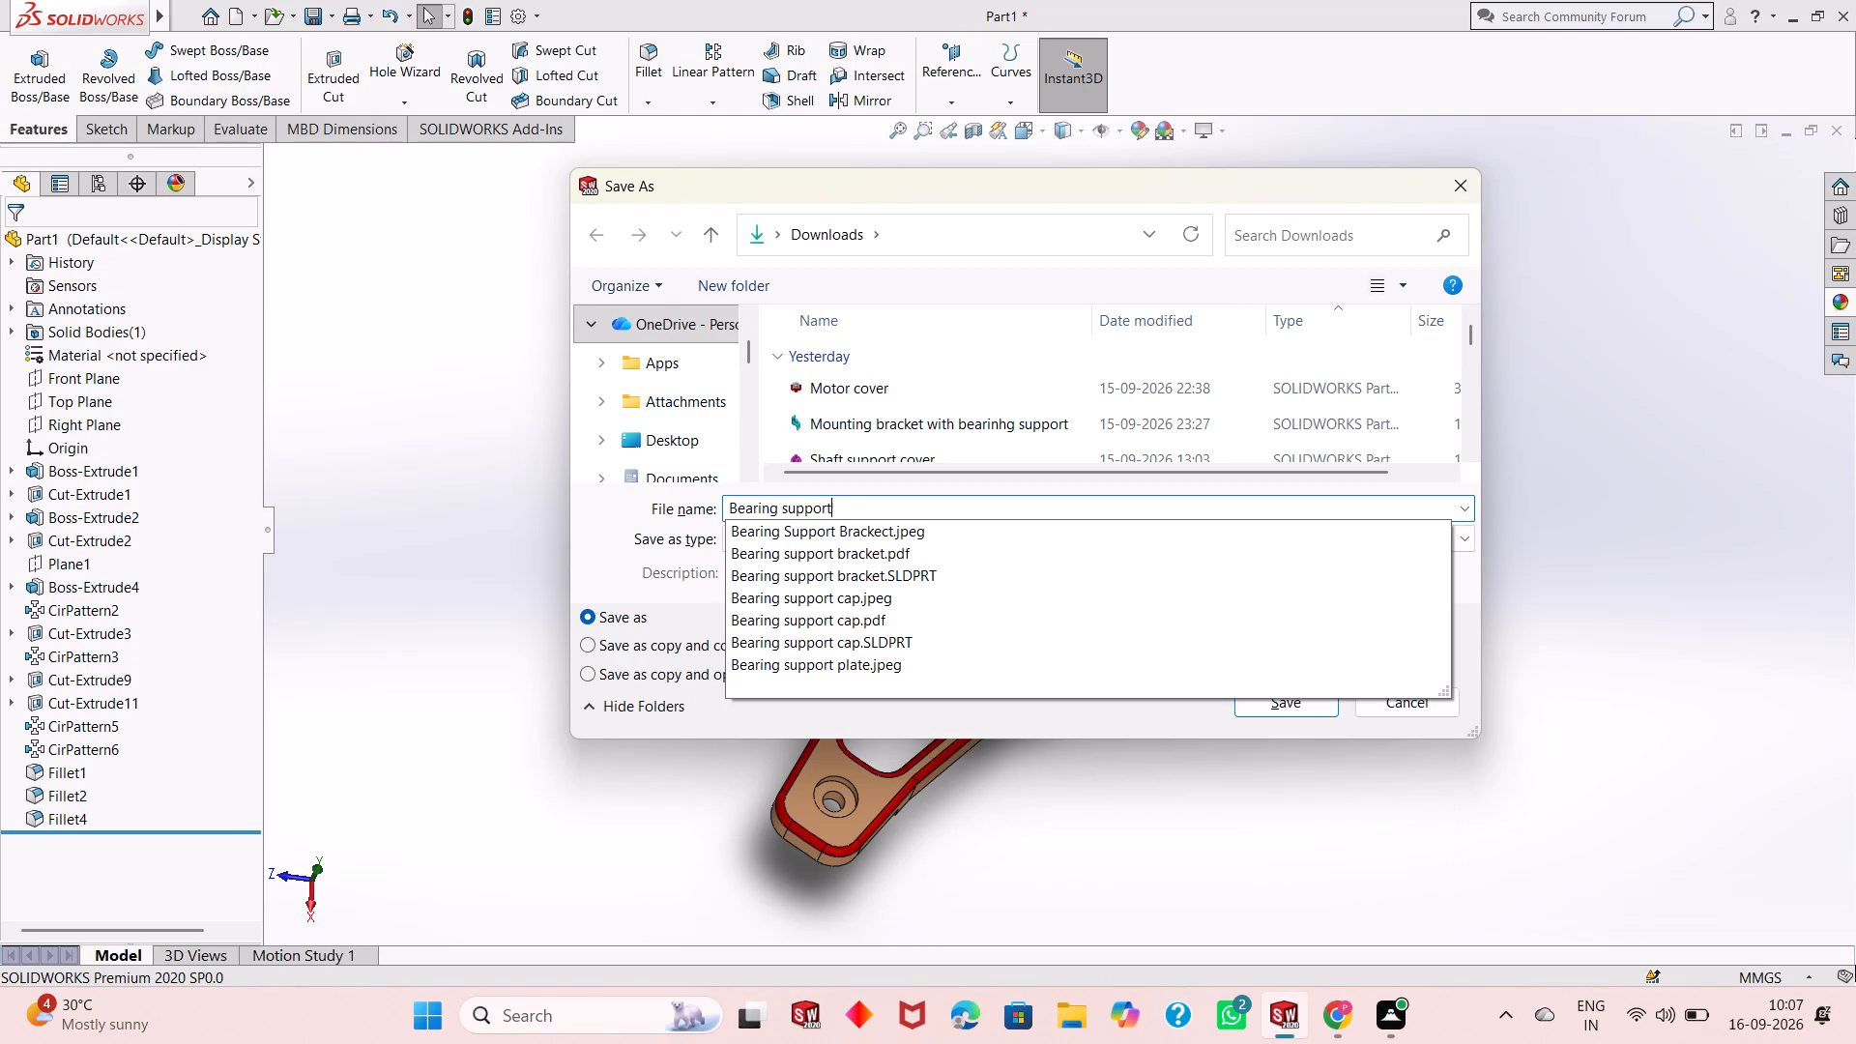
key("space")
type("plate")
key("Return")
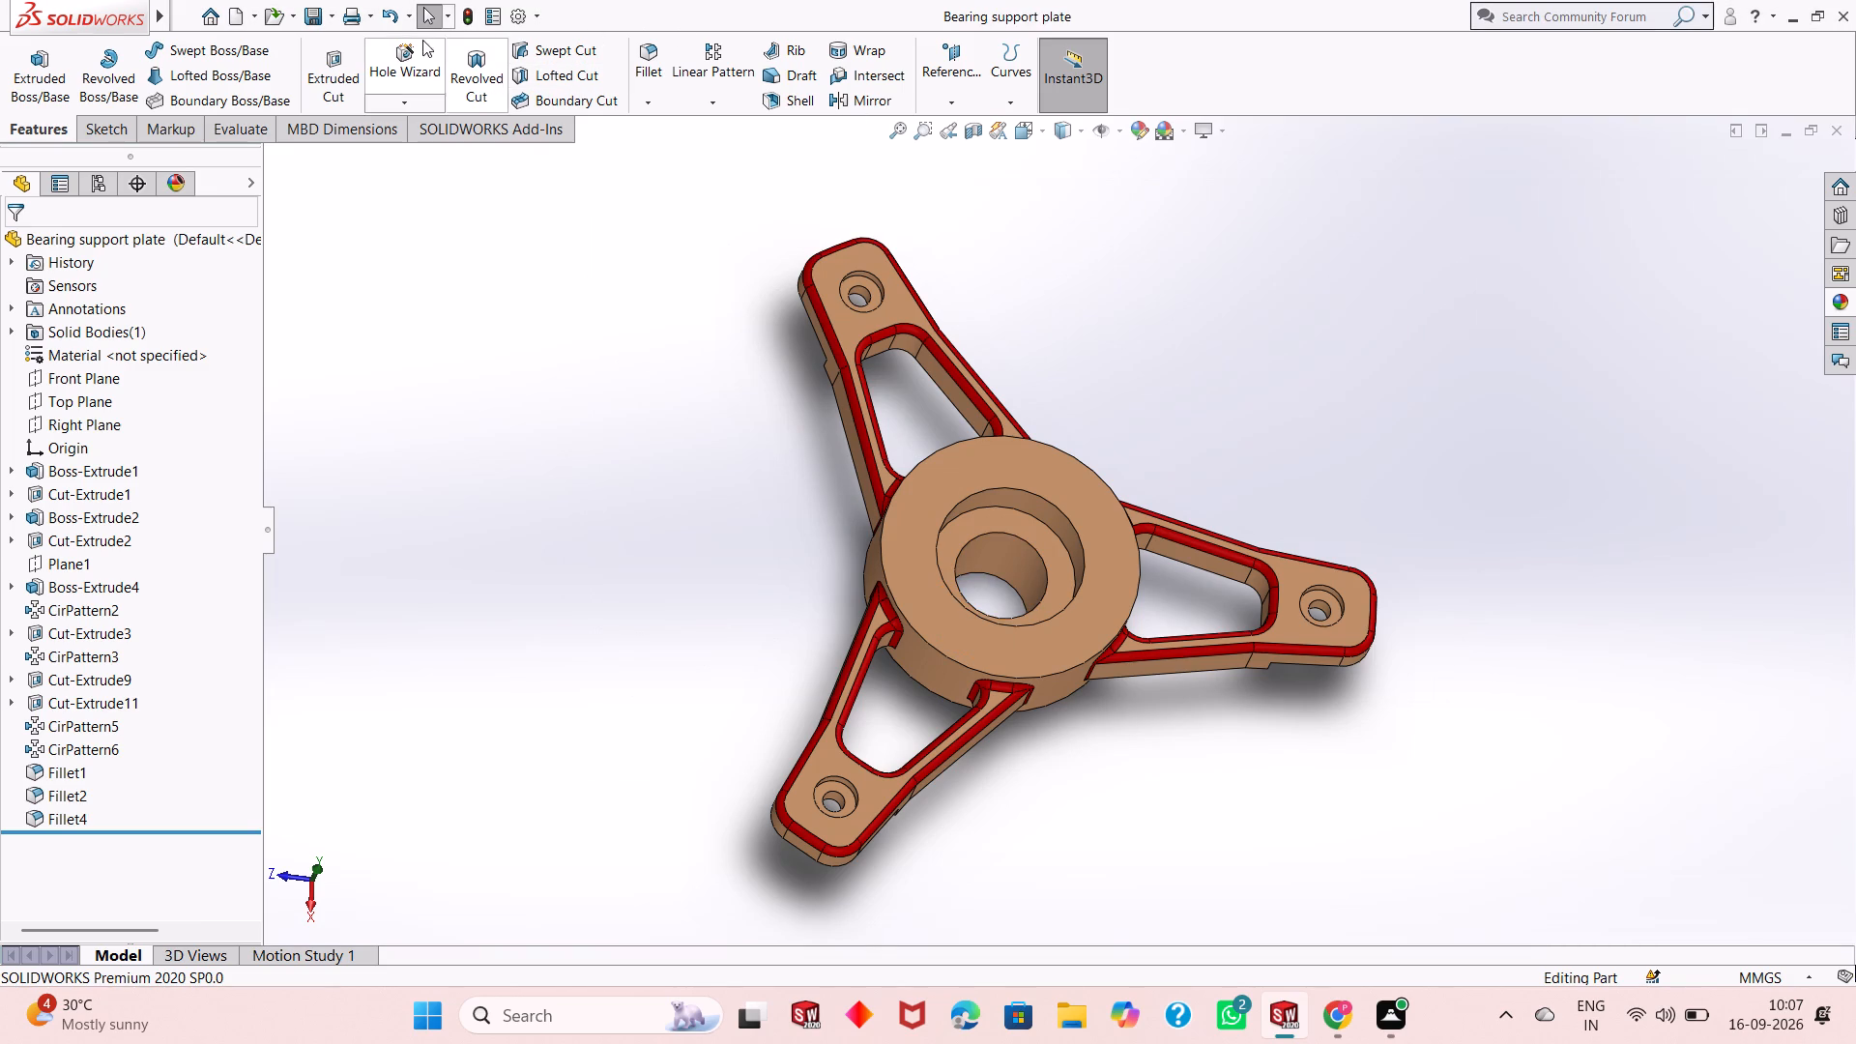
Save the bearing support plate also as an Adobe Portable Document Format (*.pdf) file.
left_click(327, 21)
left_click(349, 63)
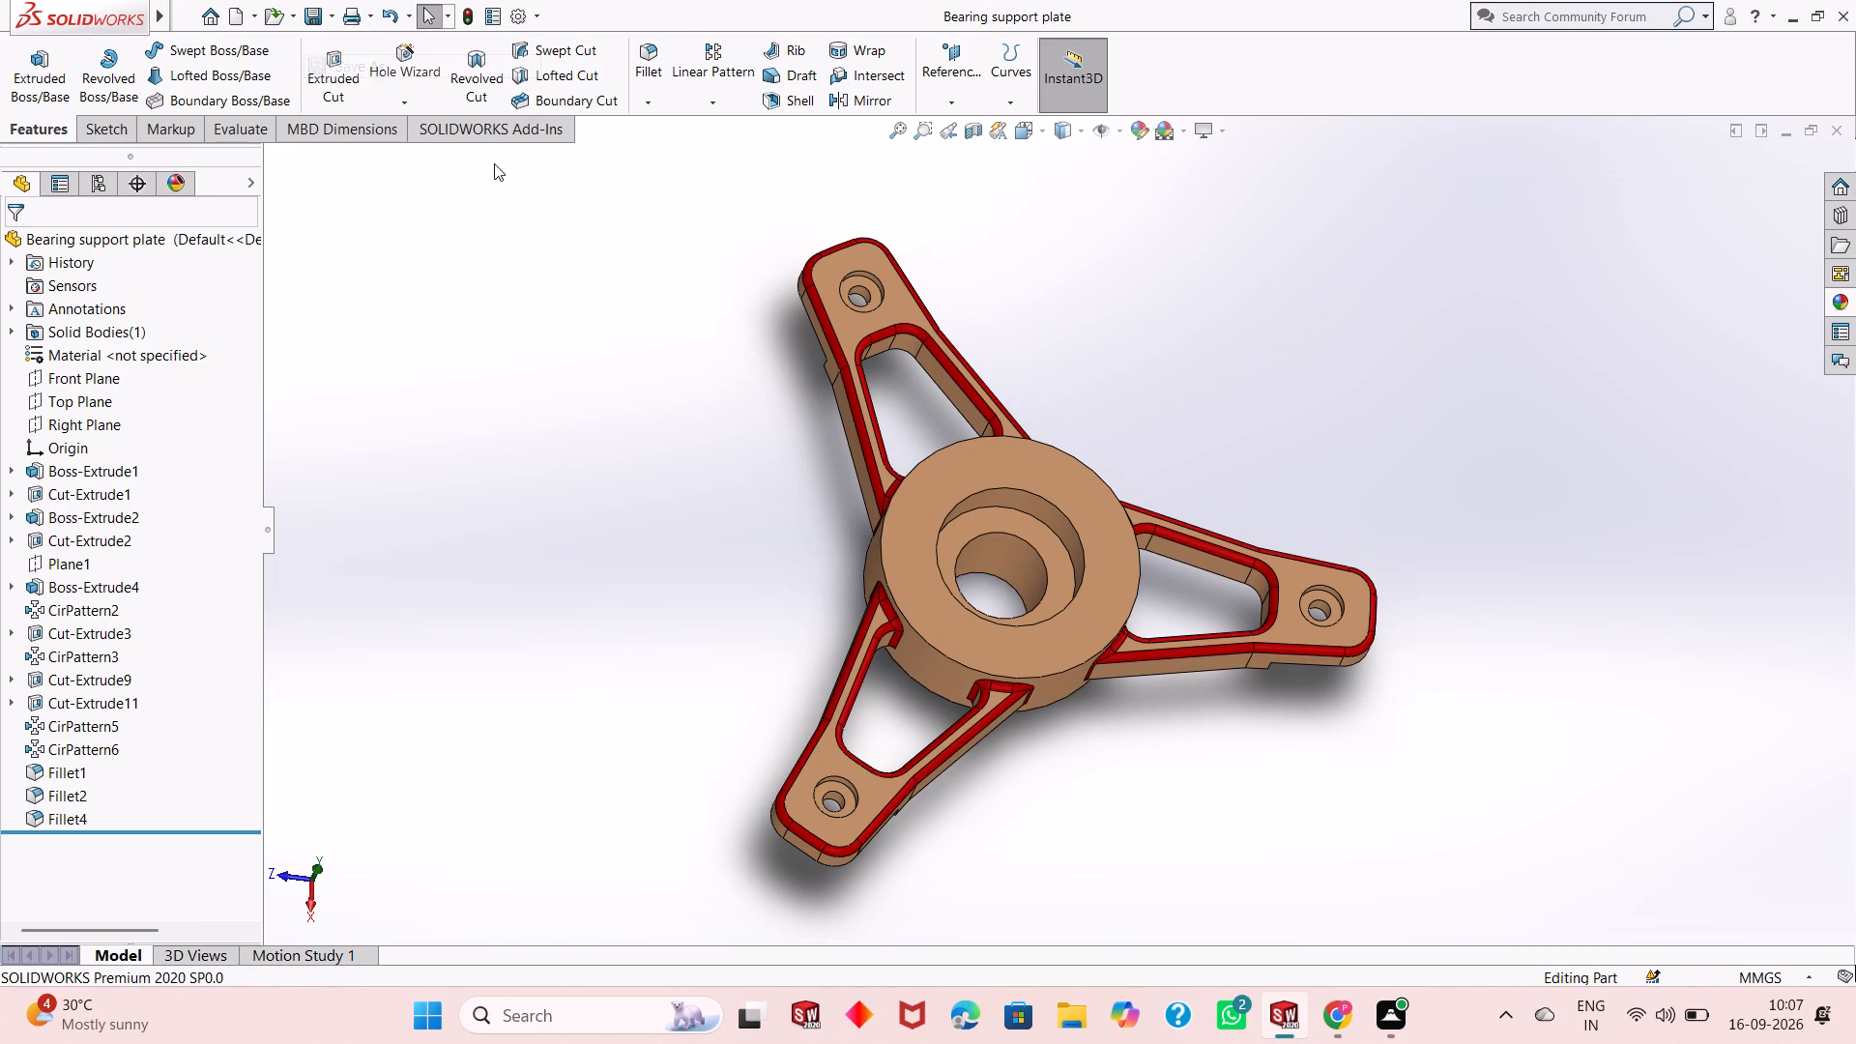
left_click(912, 546)
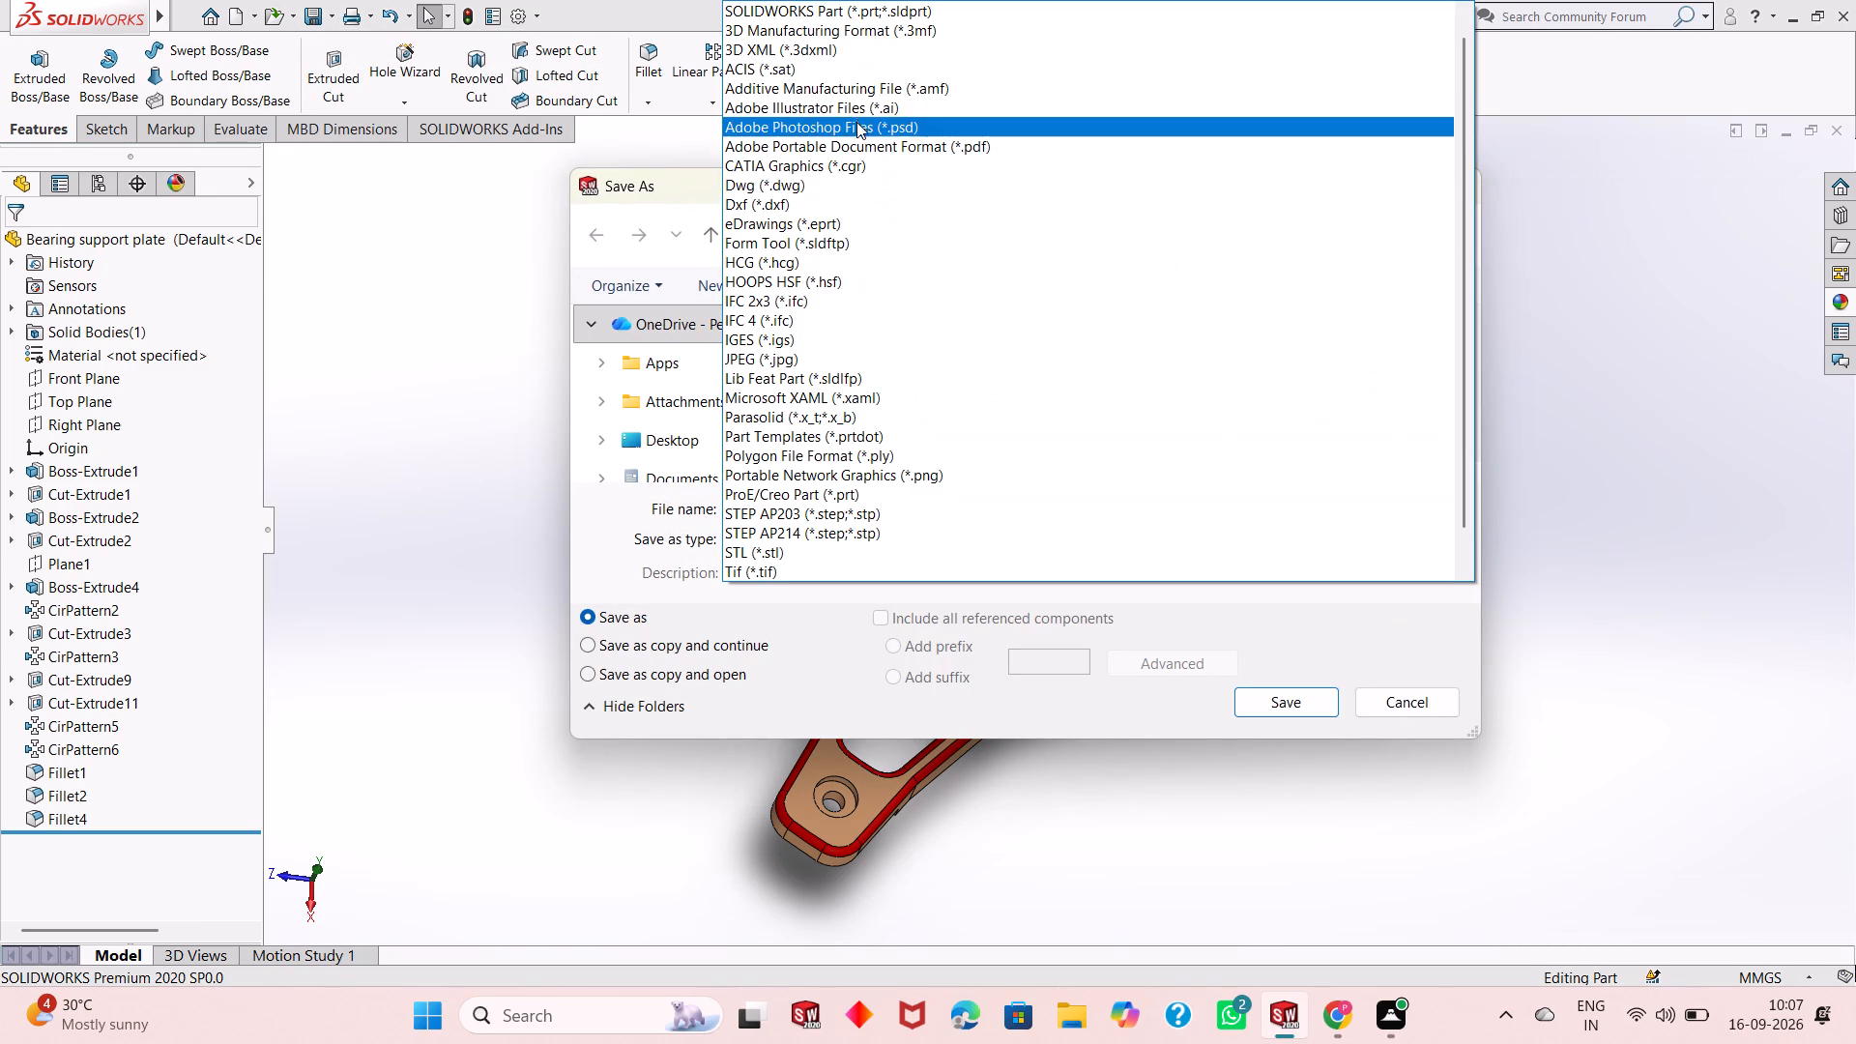
left_click(857, 139)
left_click(1295, 757)
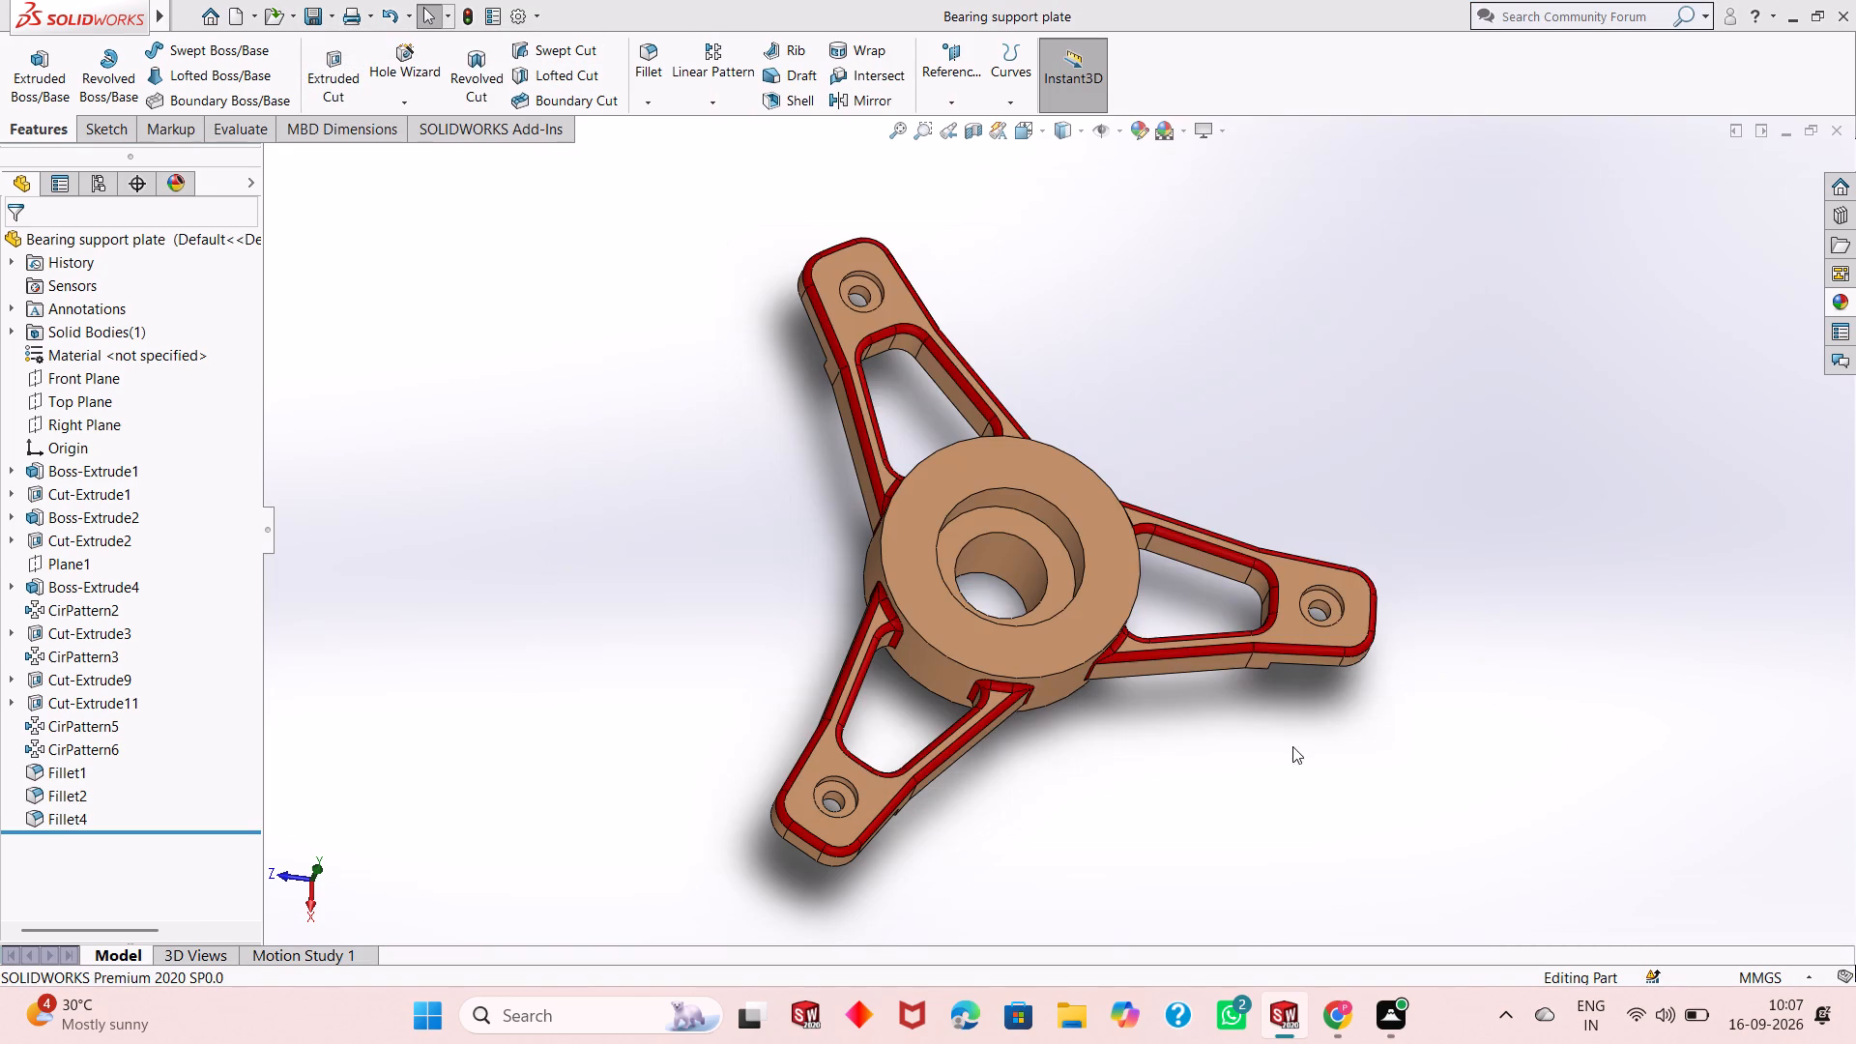